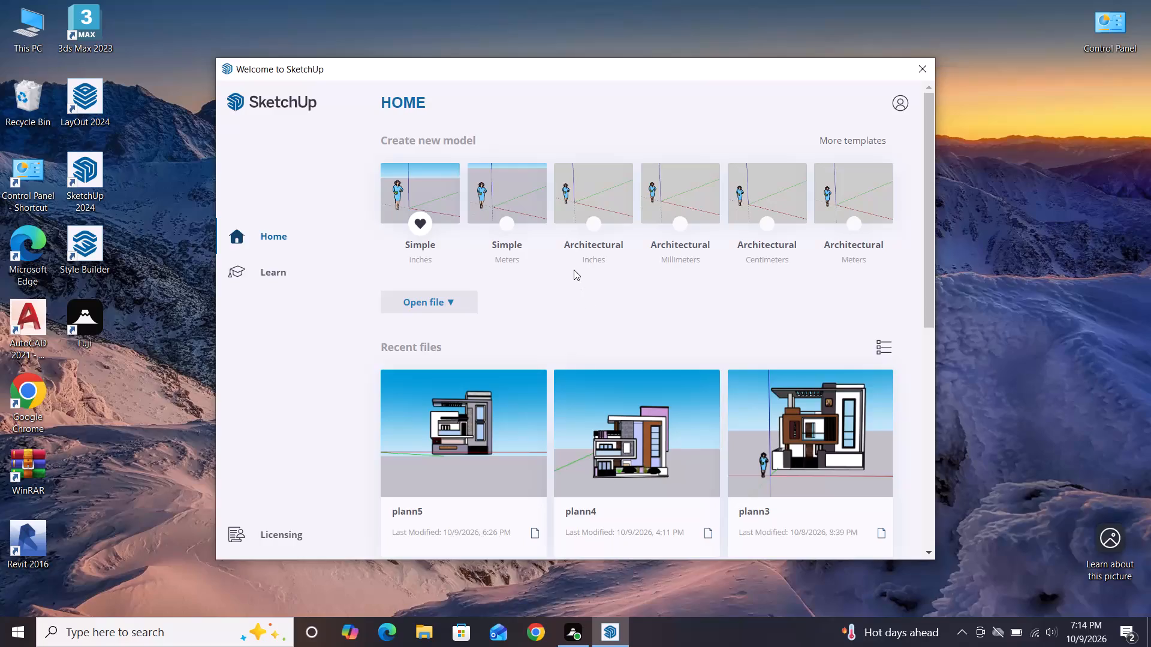
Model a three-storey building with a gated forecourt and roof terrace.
Look through the recent model files on the welcome screen, from the newest plans down to the oldest entries.
scroll(805, 426, down, 4)
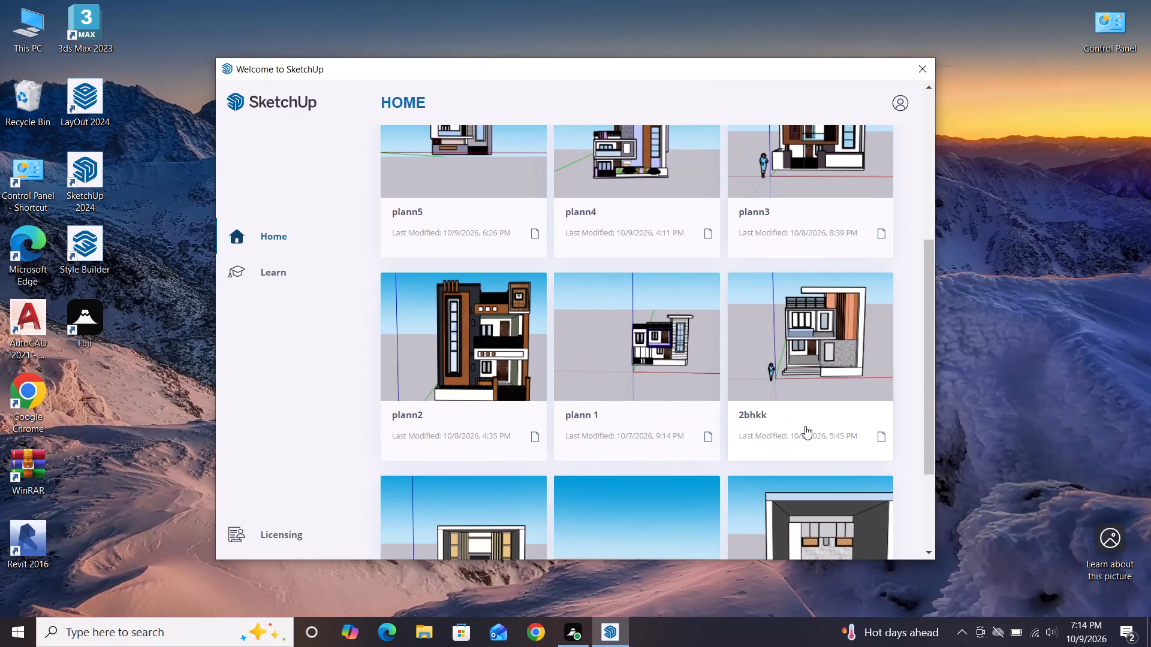
scroll(805, 426, down, 3)
scroll(805, 426, up, 1)
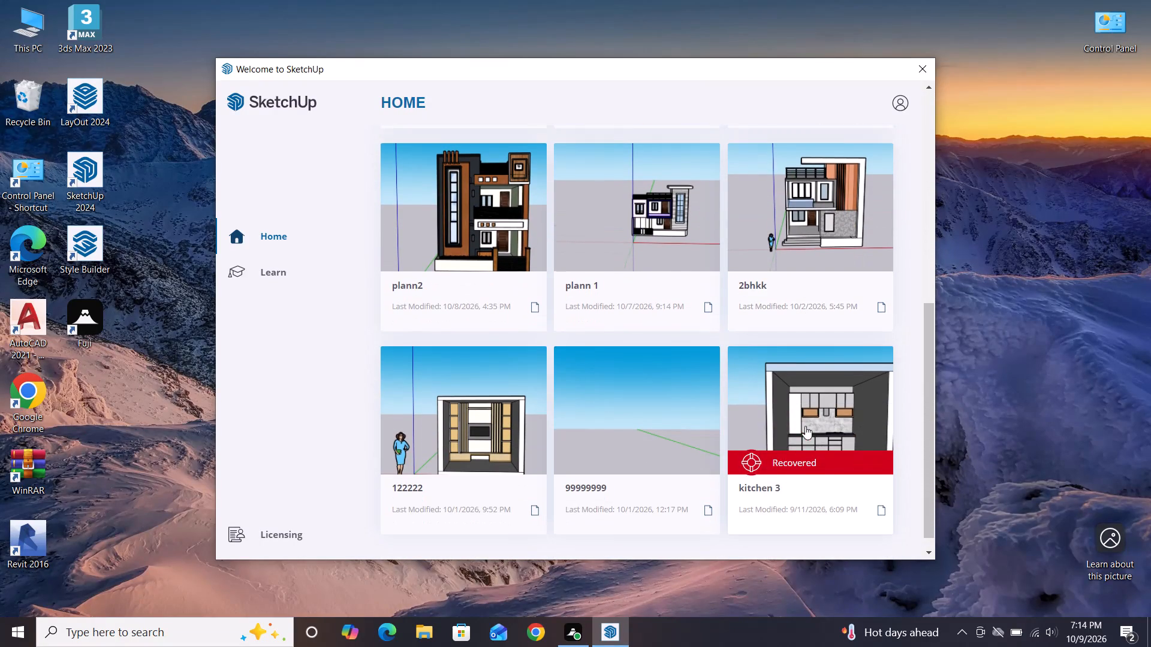
scroll(805, 426, up, 2)
scroll(805, 426, down, 3)
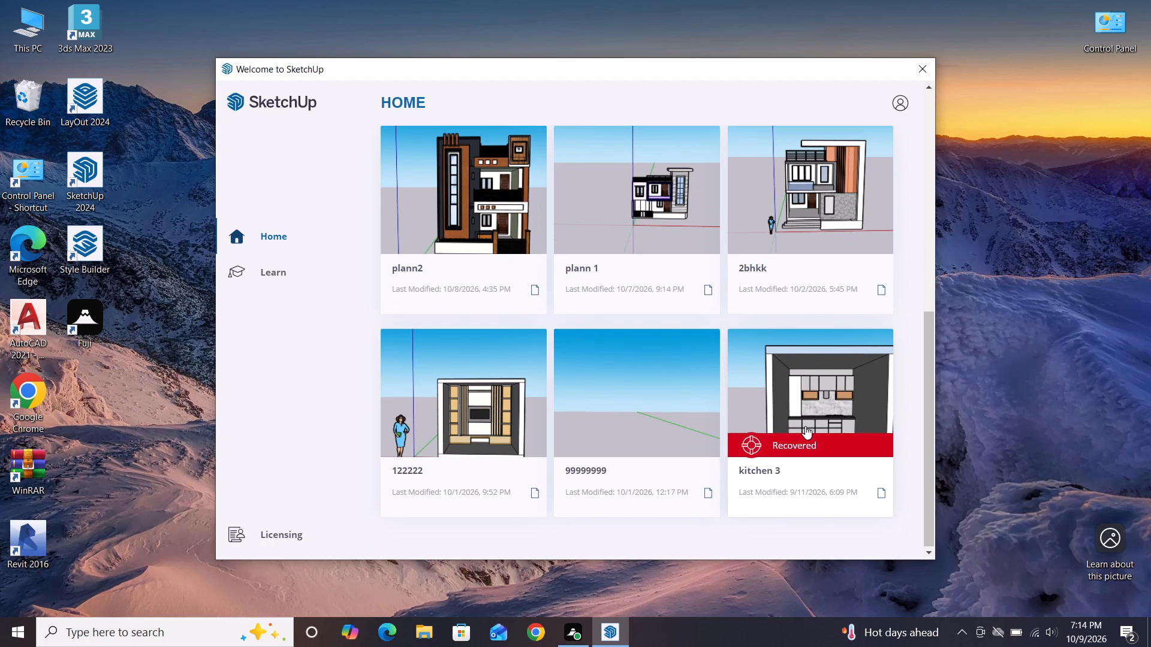
scroll(805, 426, up, 3)
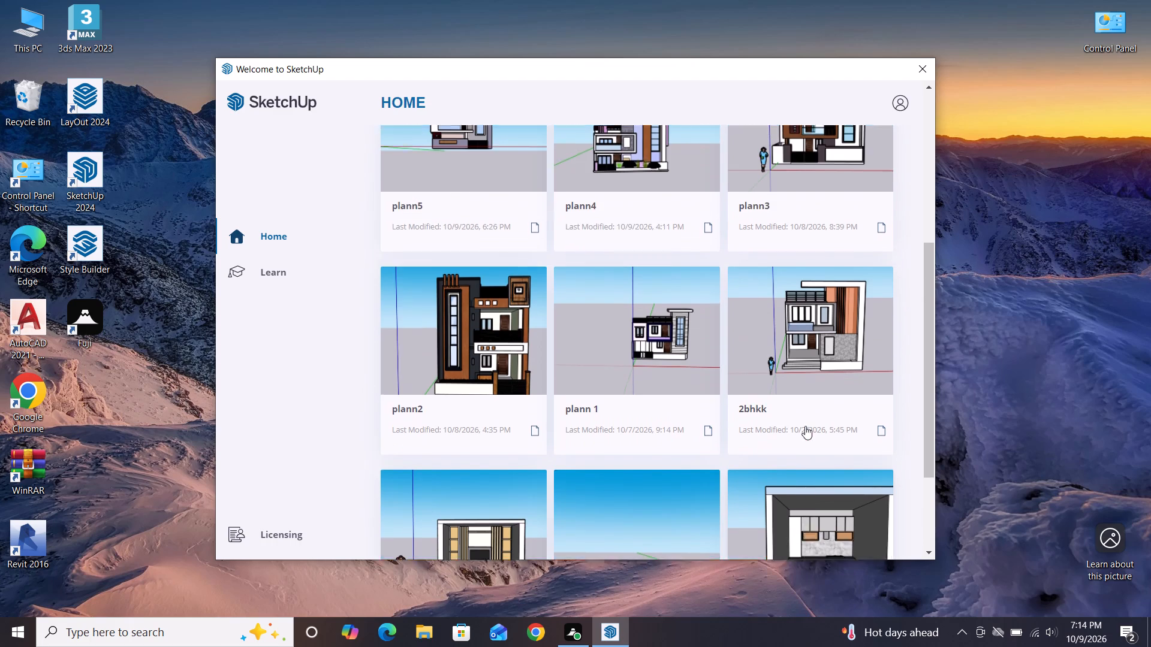
scroll(805, 426, up, 1)
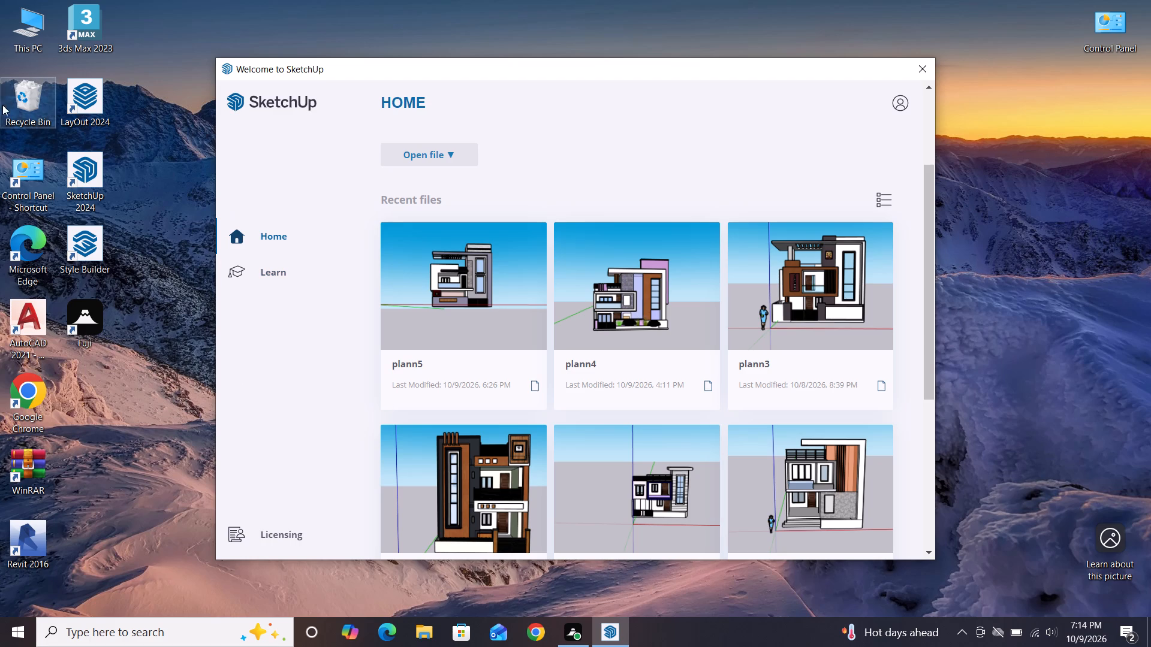
scroll(463, 280, up, 9)
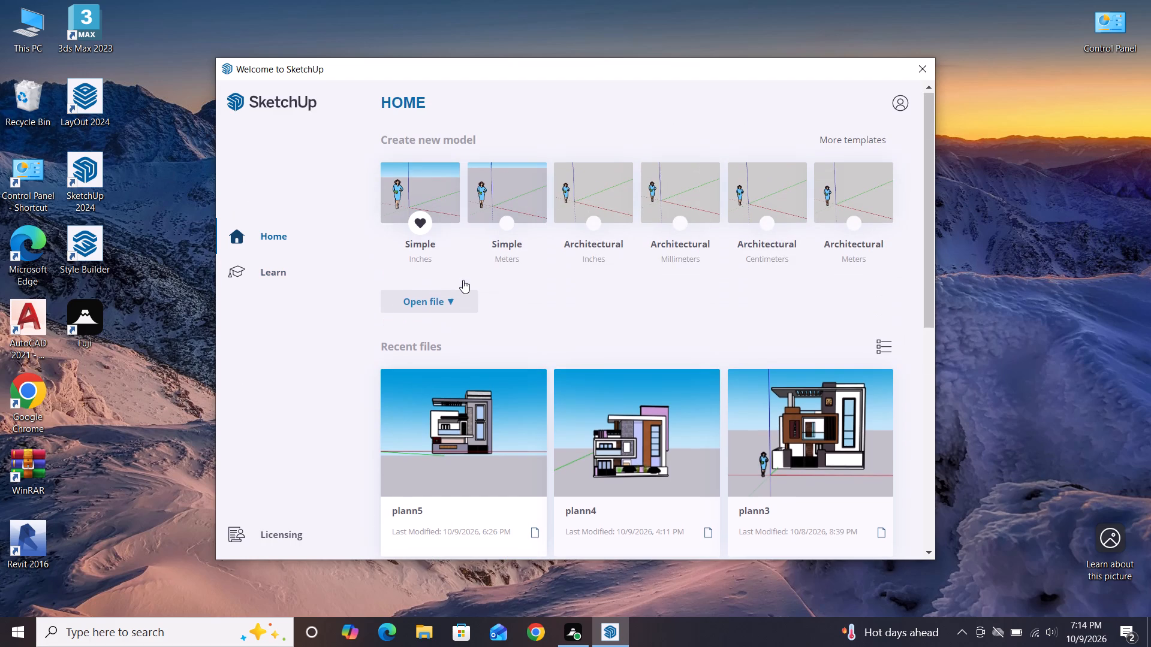
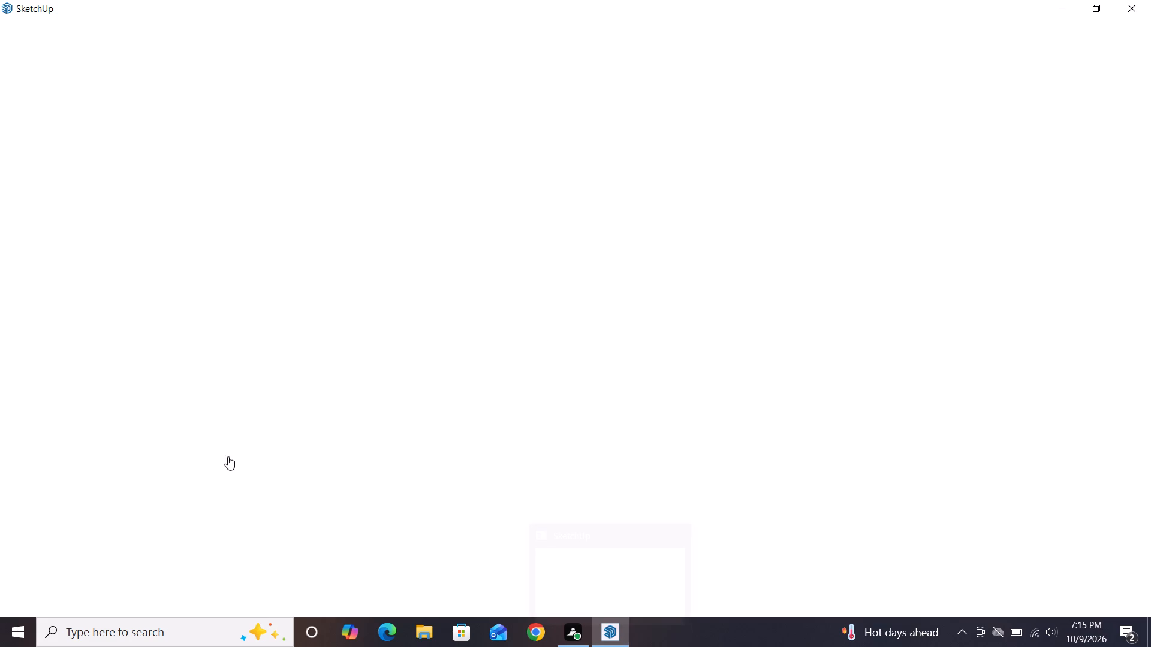
Force the unresponsive SketchUp program to close instead of waiting for it to respond.
click(543, 309)
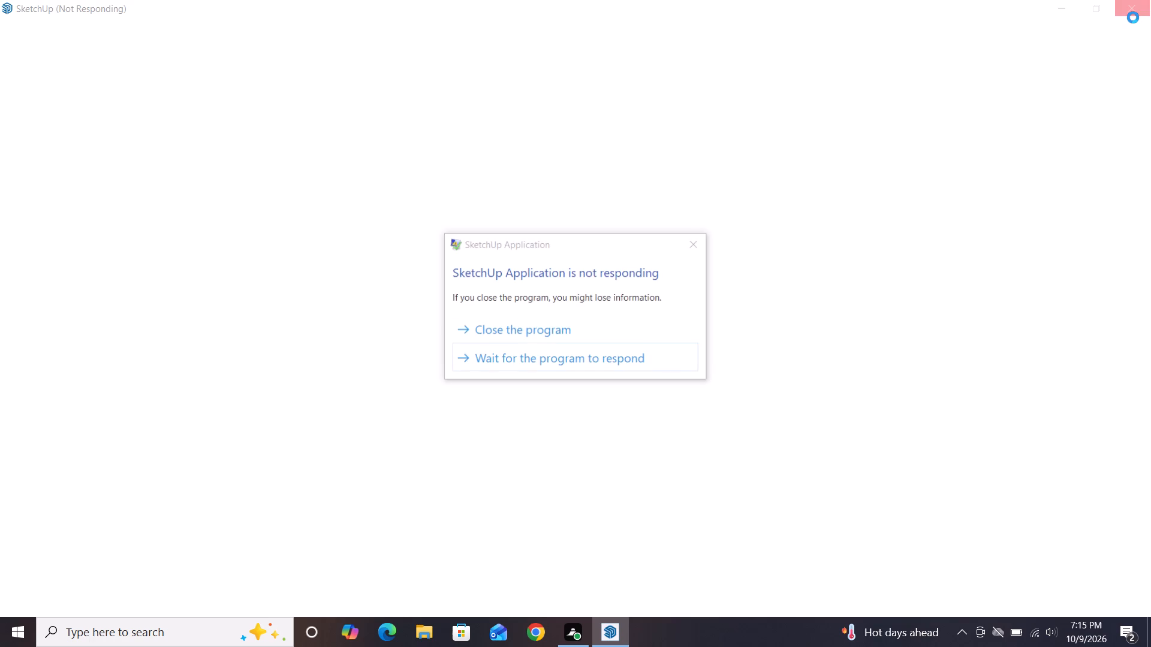
click(572, 337)
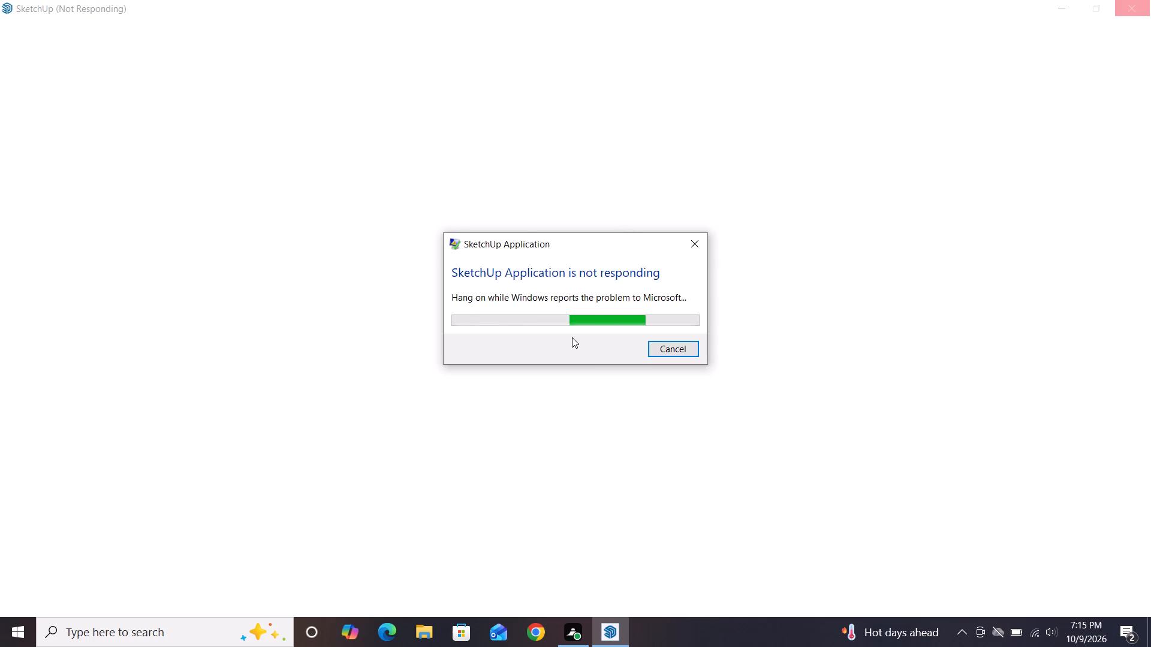
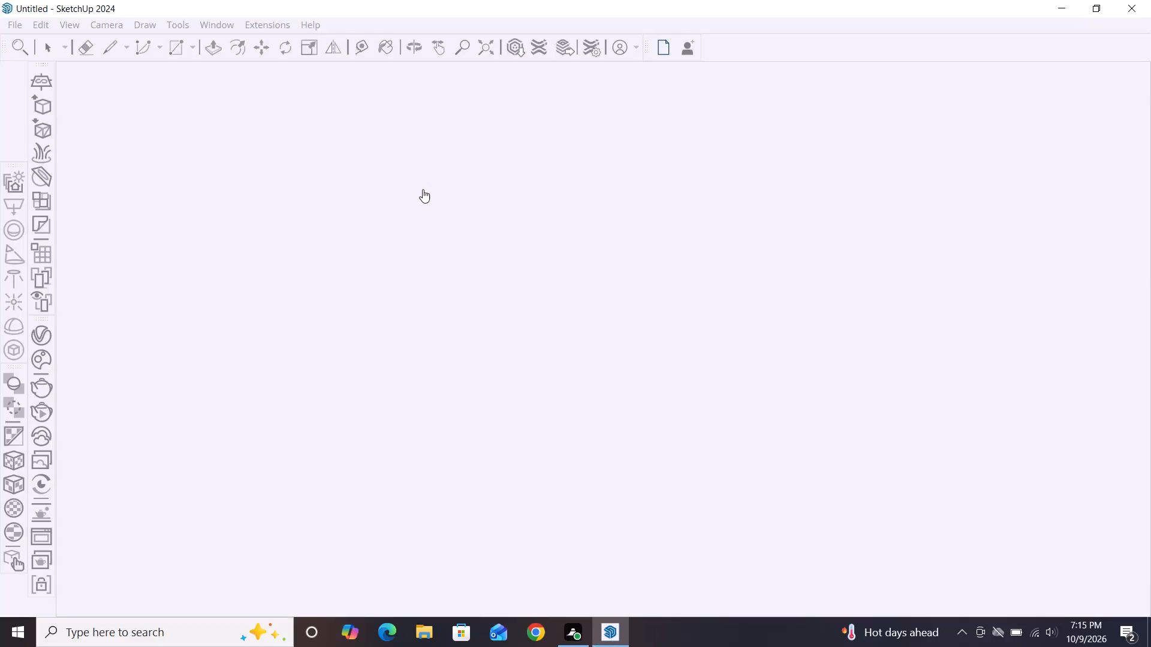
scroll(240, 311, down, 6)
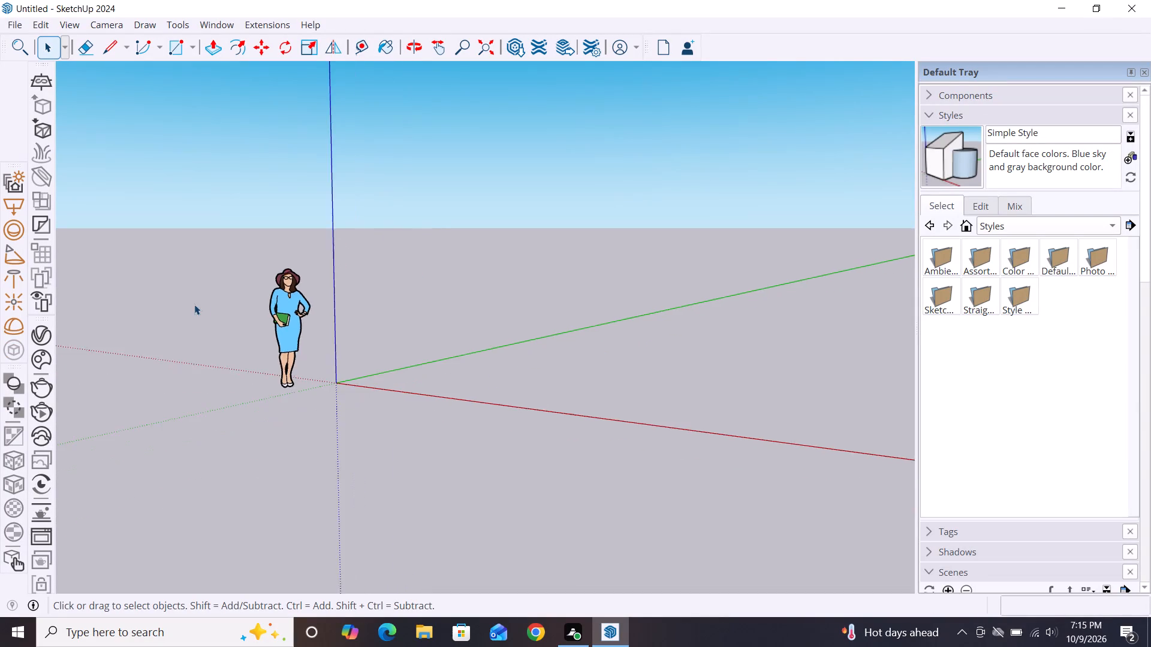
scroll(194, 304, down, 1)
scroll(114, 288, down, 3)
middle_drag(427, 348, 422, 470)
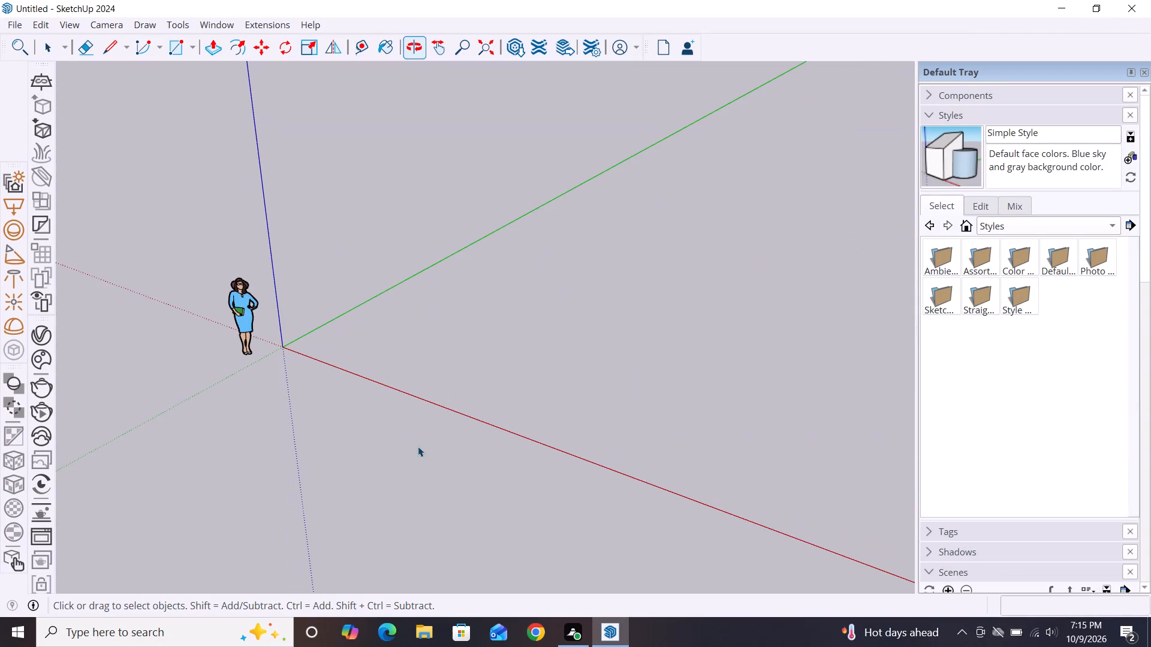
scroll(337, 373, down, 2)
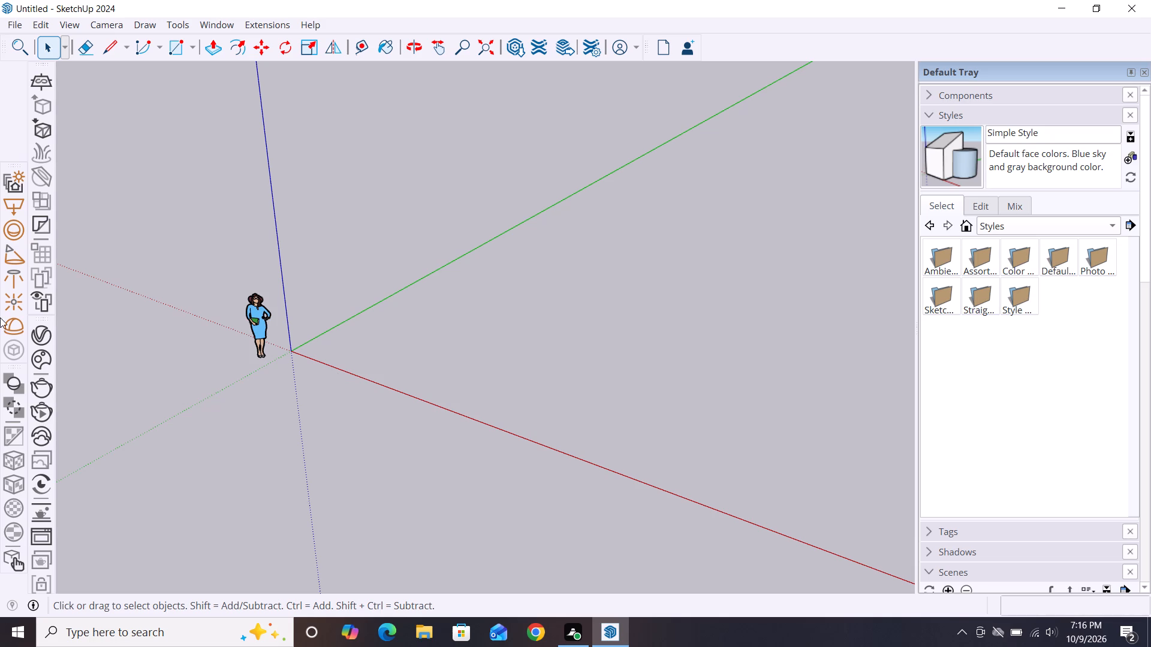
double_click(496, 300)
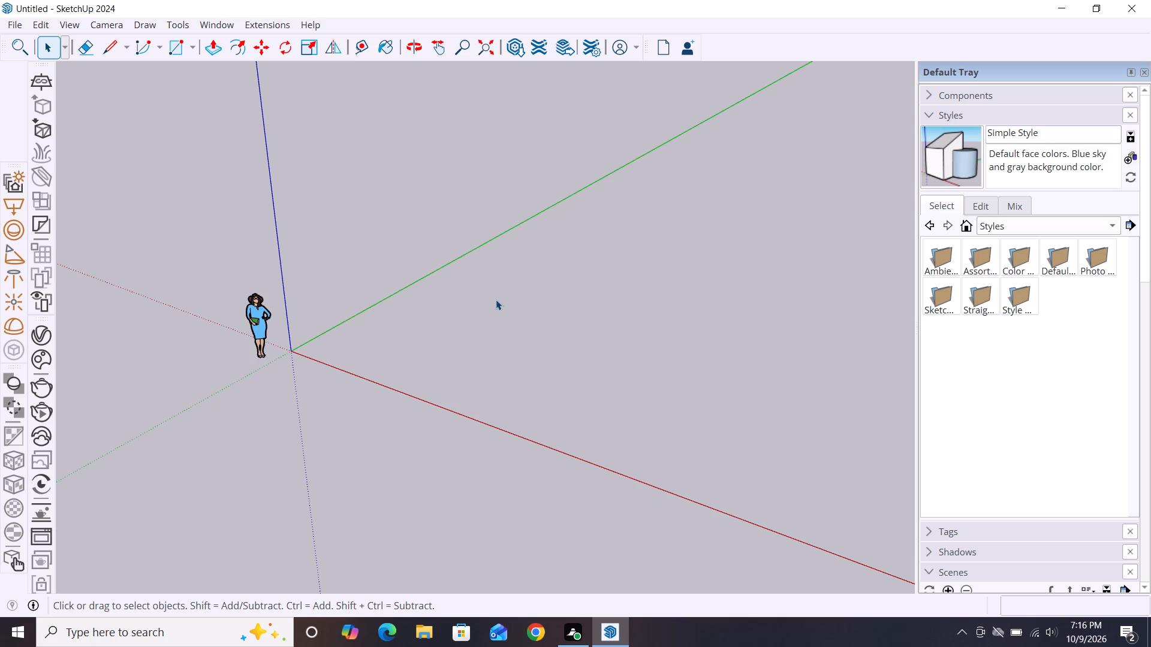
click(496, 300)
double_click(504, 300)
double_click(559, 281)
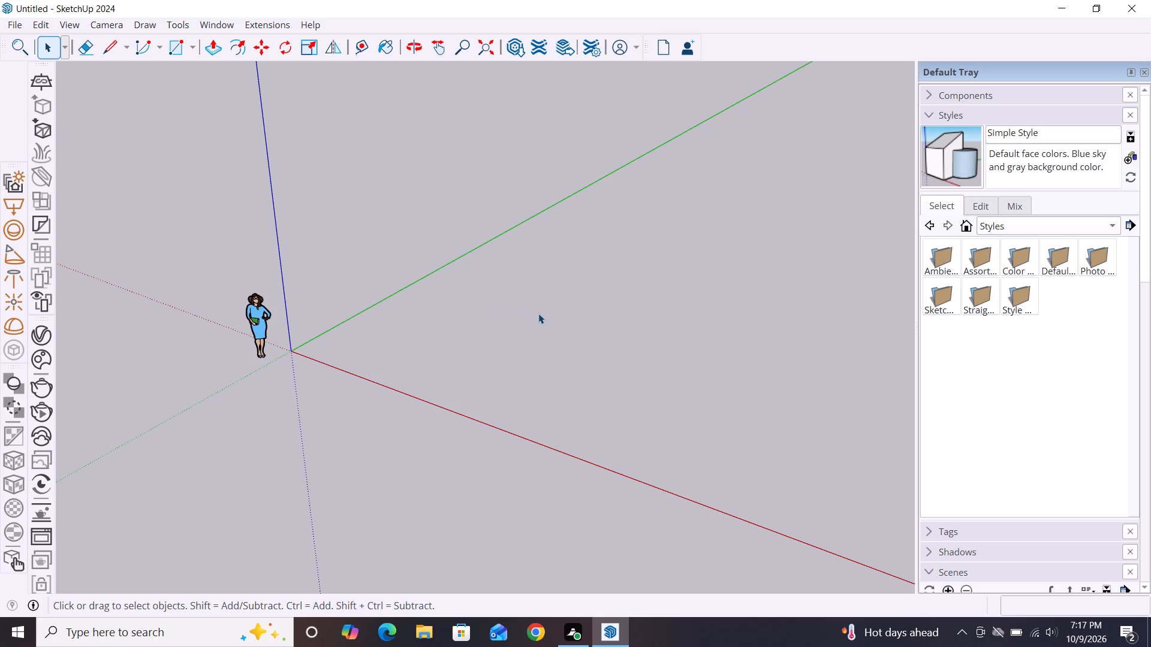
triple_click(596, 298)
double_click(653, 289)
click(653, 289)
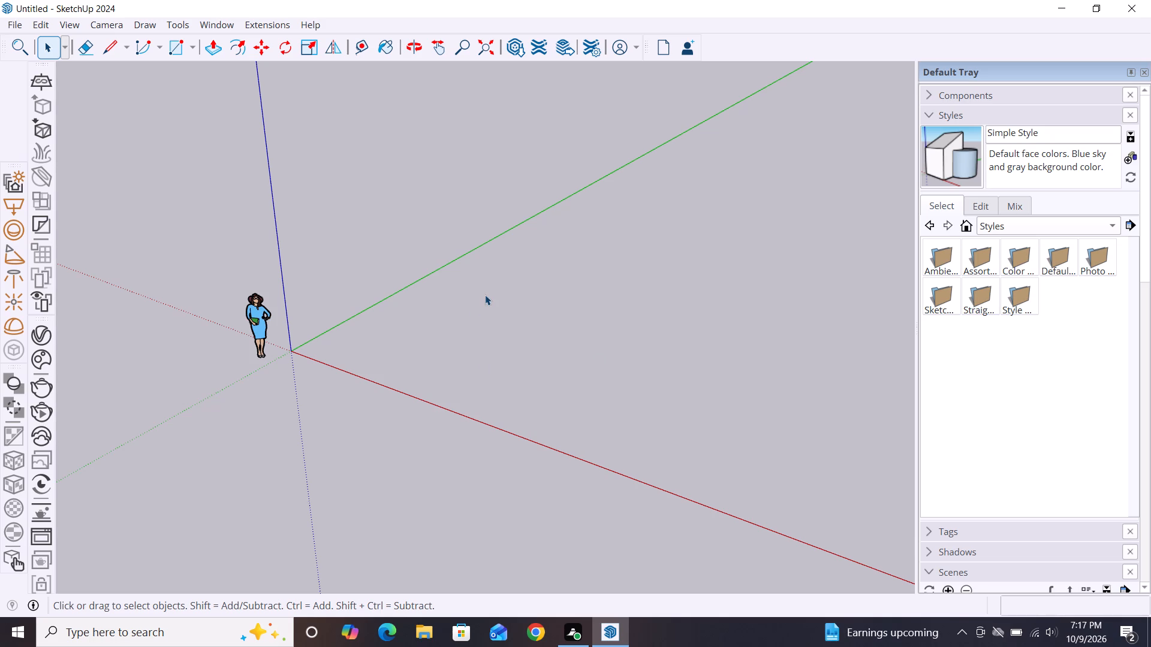
Draw a 10' by 10' rectangle on the ground between the red and green axes.
key(r)
click(447, 322)
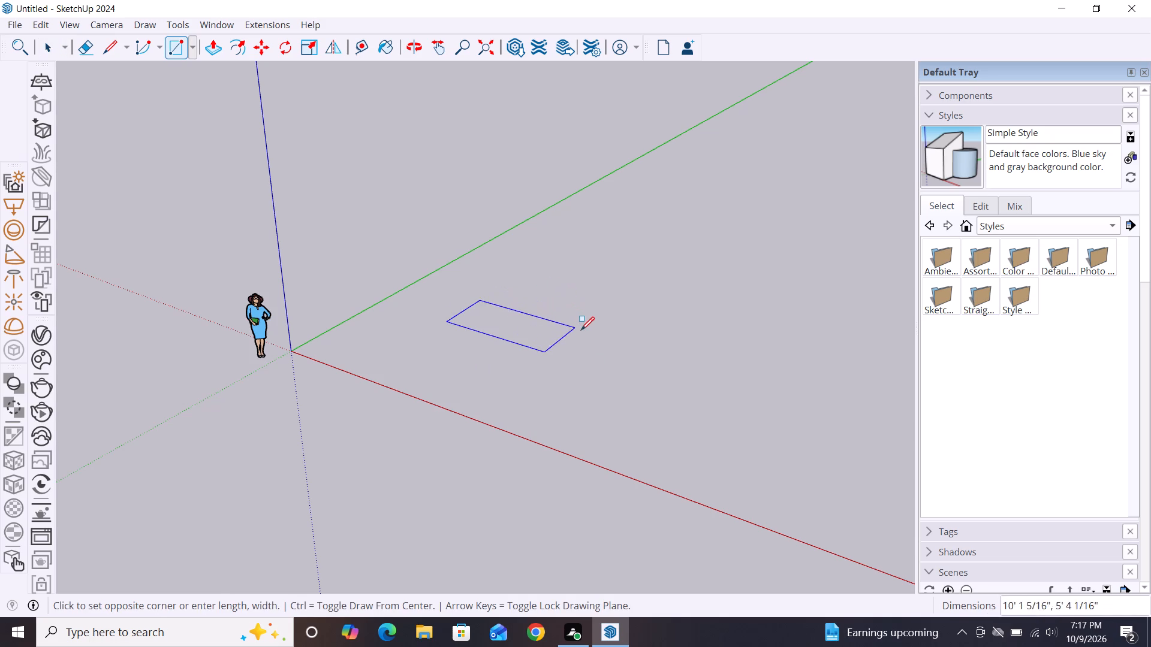
text(10')
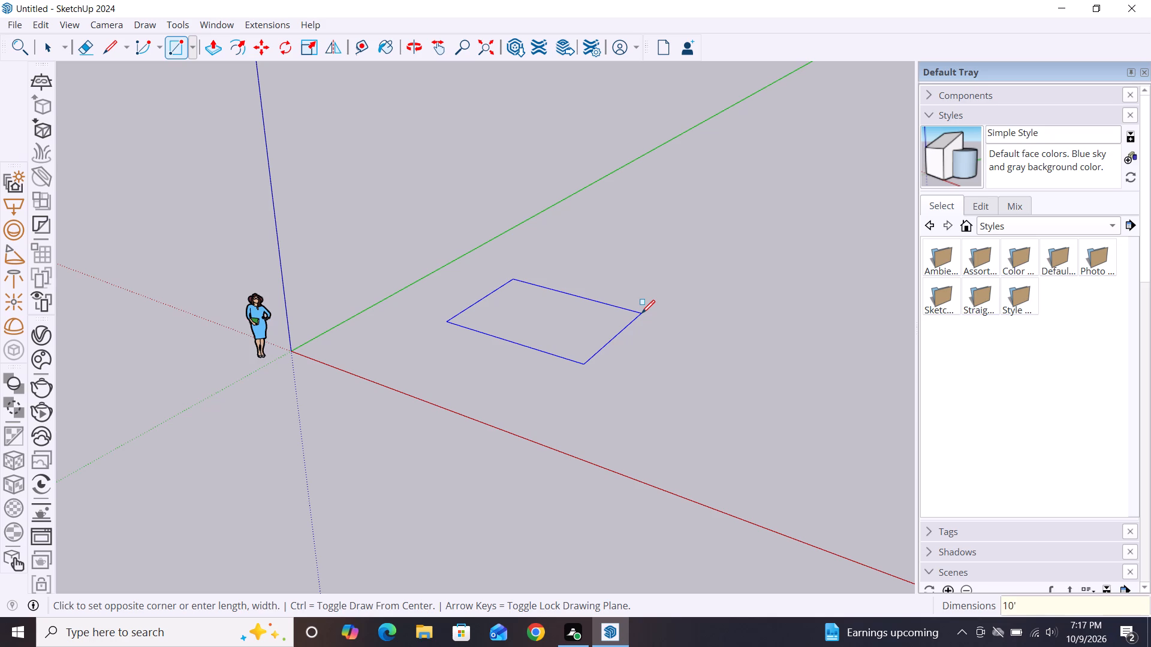
text(,10)
key(apostrophe)
key(Return)
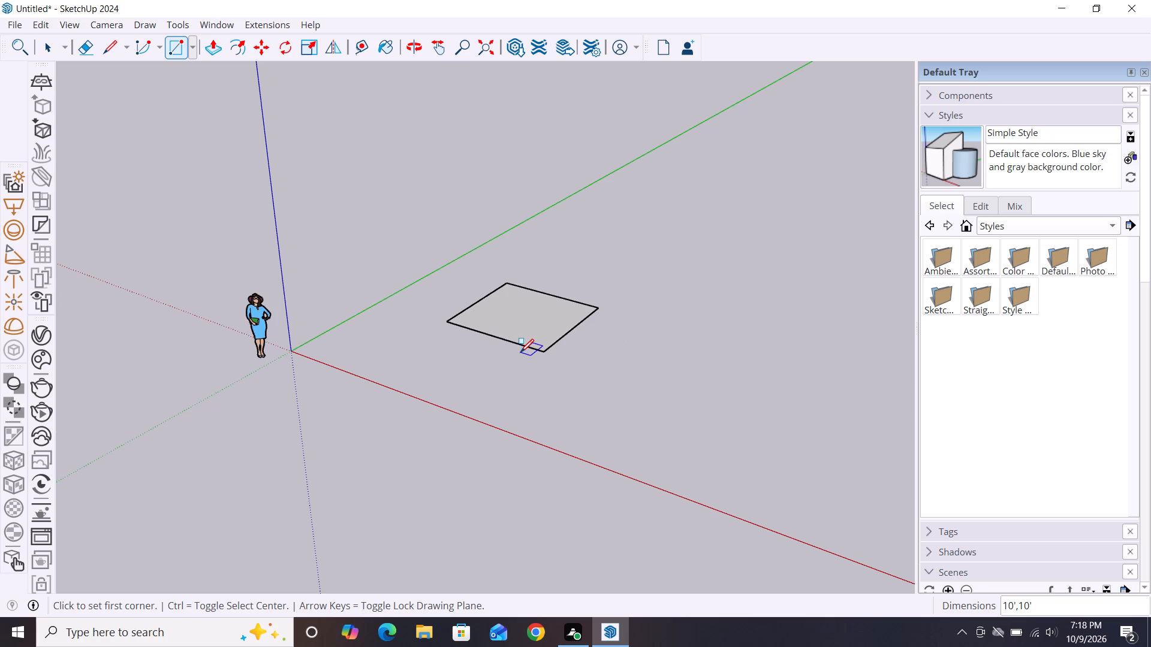
Offset the square's outline 9" inward to set the wall thickness.
key(f)
click(511, 335)
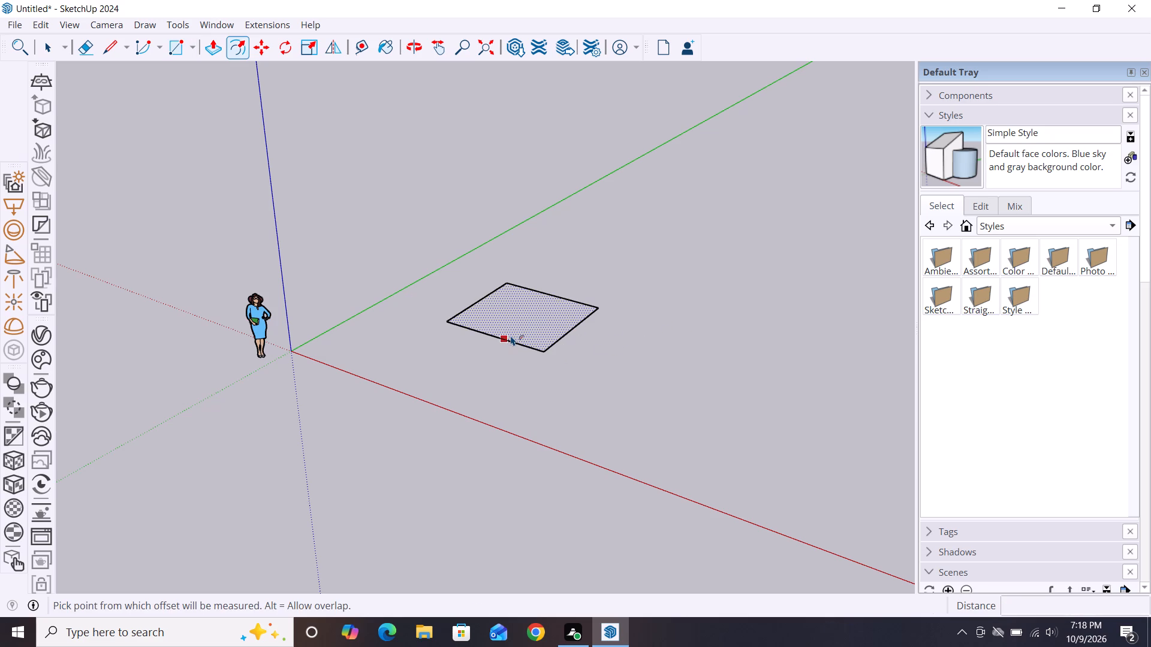
key(9)
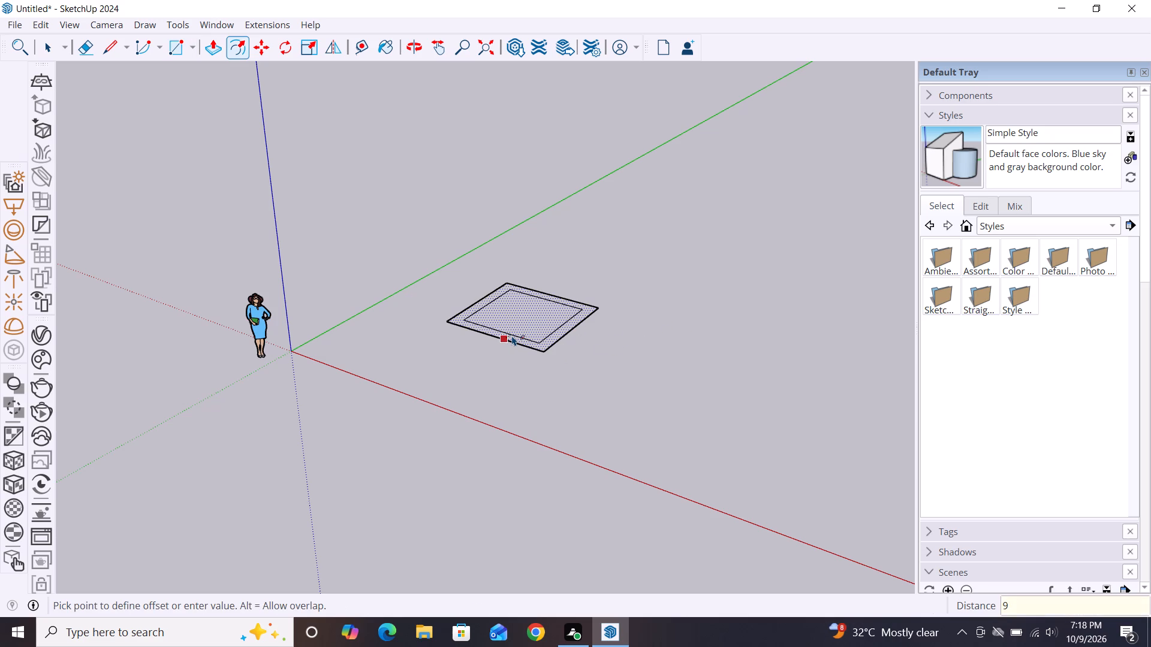
key(shift+quotedbl)
key(Return)
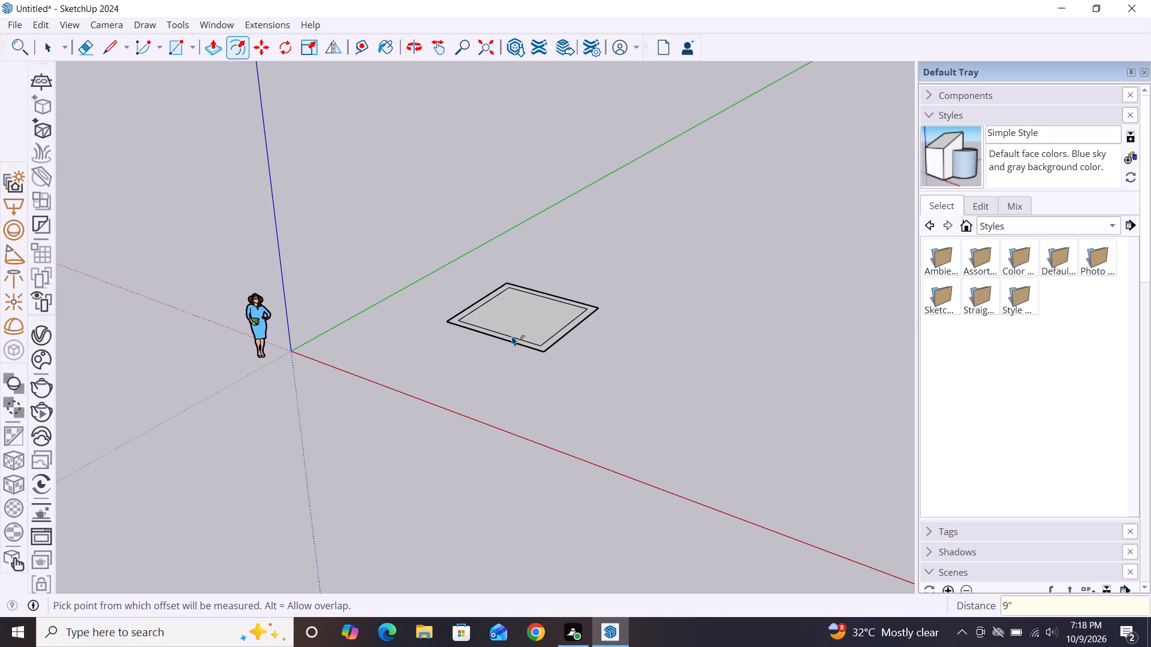
scroll(417, 352, up, 5)
key(space)
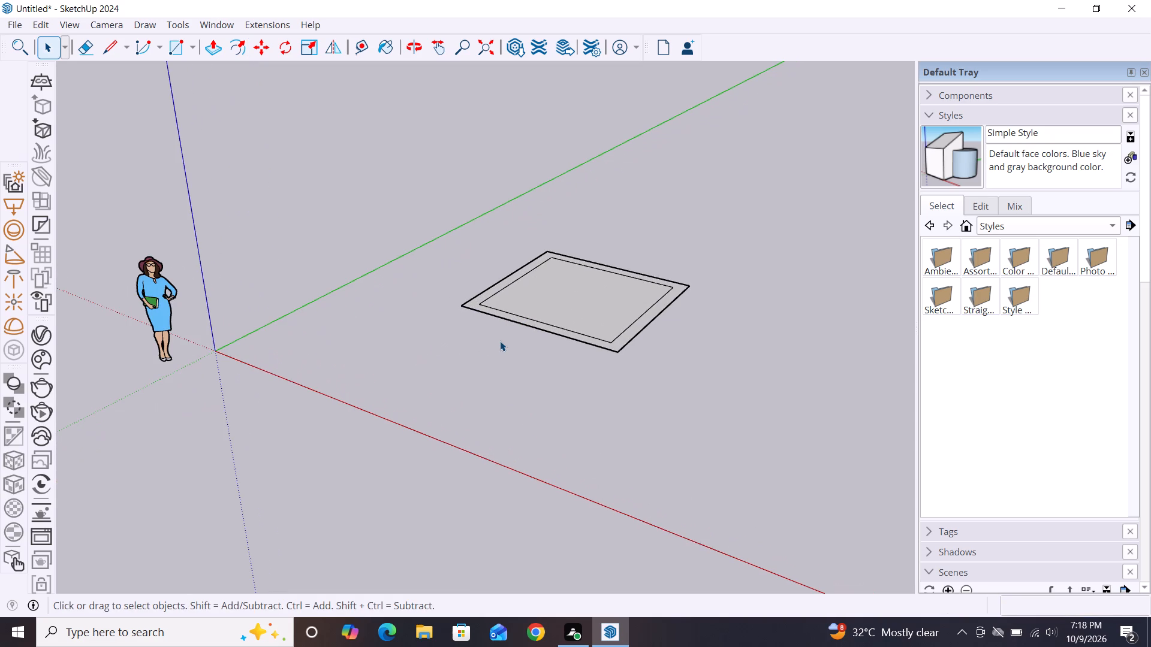
Move the inner outline's front edge 9" outward onto the square's front outer edge.
alt+middle_drag(500, 341, 532, 498)
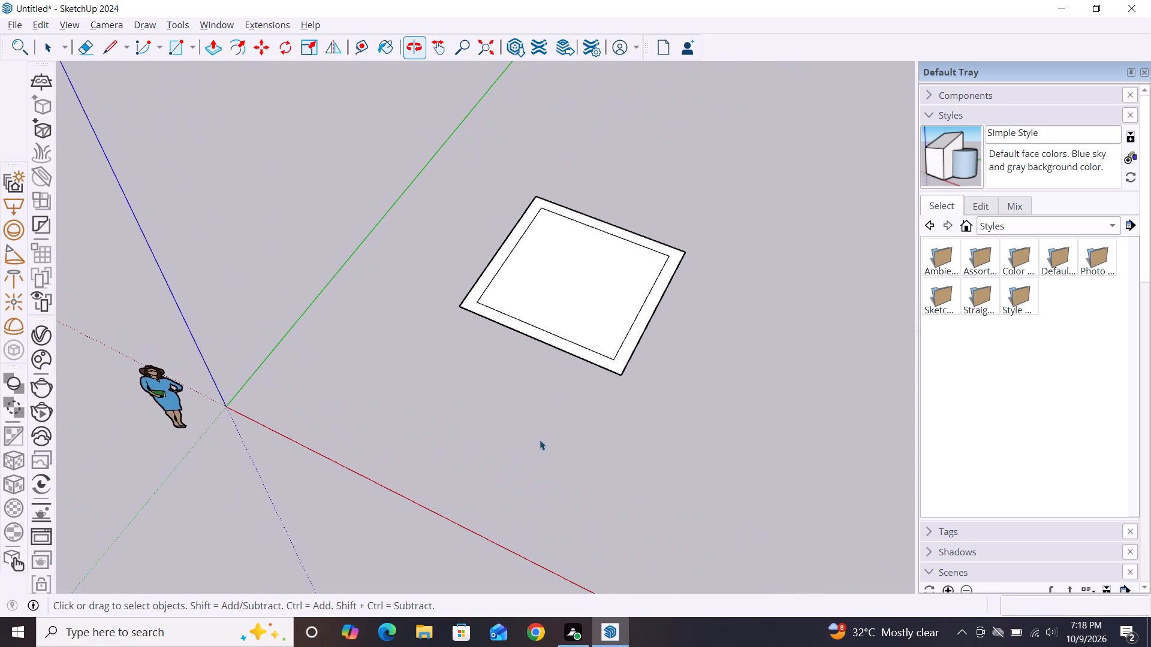
scroll(568, 313, up, 3)
alt+middle_drag(459, 450, 651, 456)
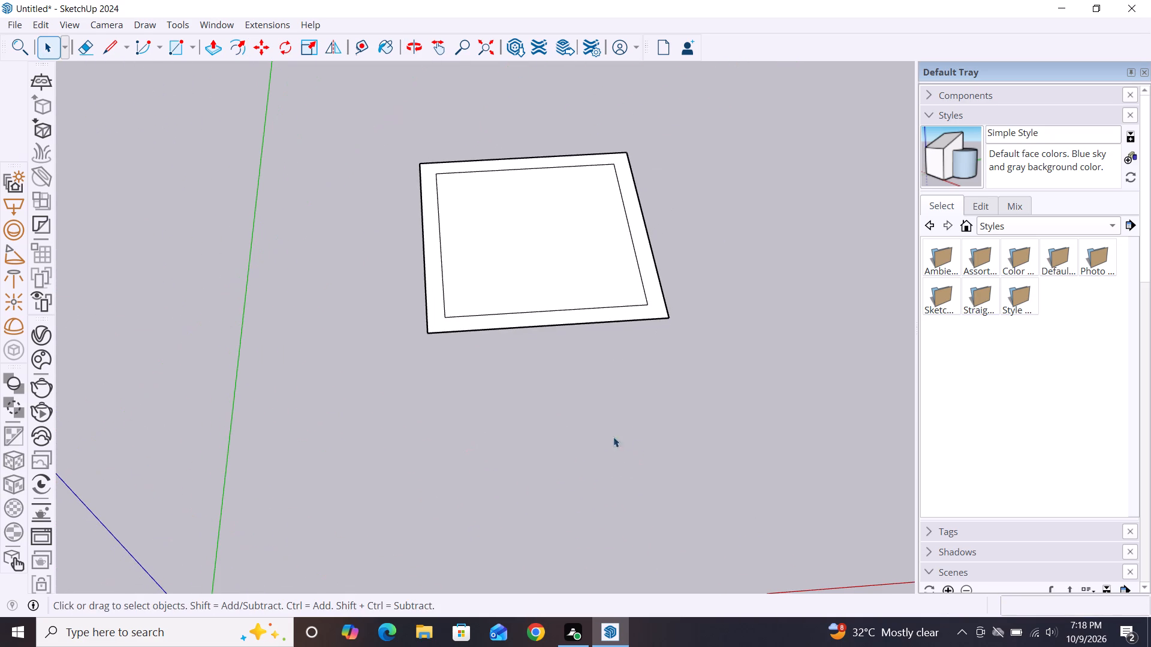
scroll(597, 368, down, 7)
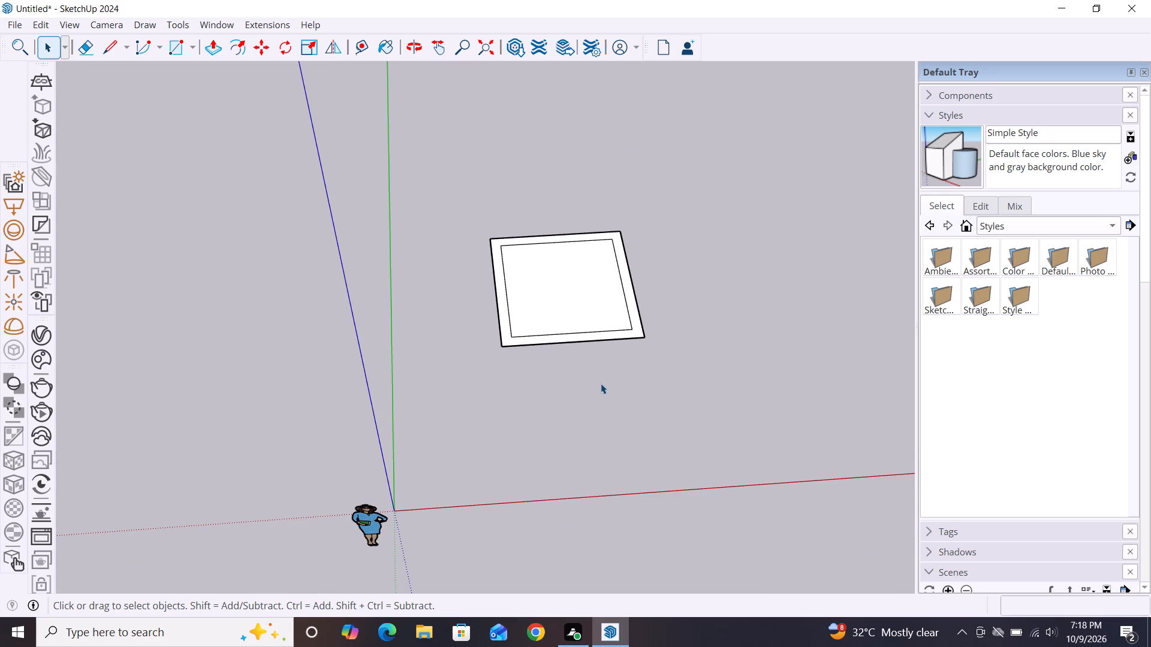
scroll(601, 383, down, 1)
alt+middle_drag(604, 412, 531, 433)
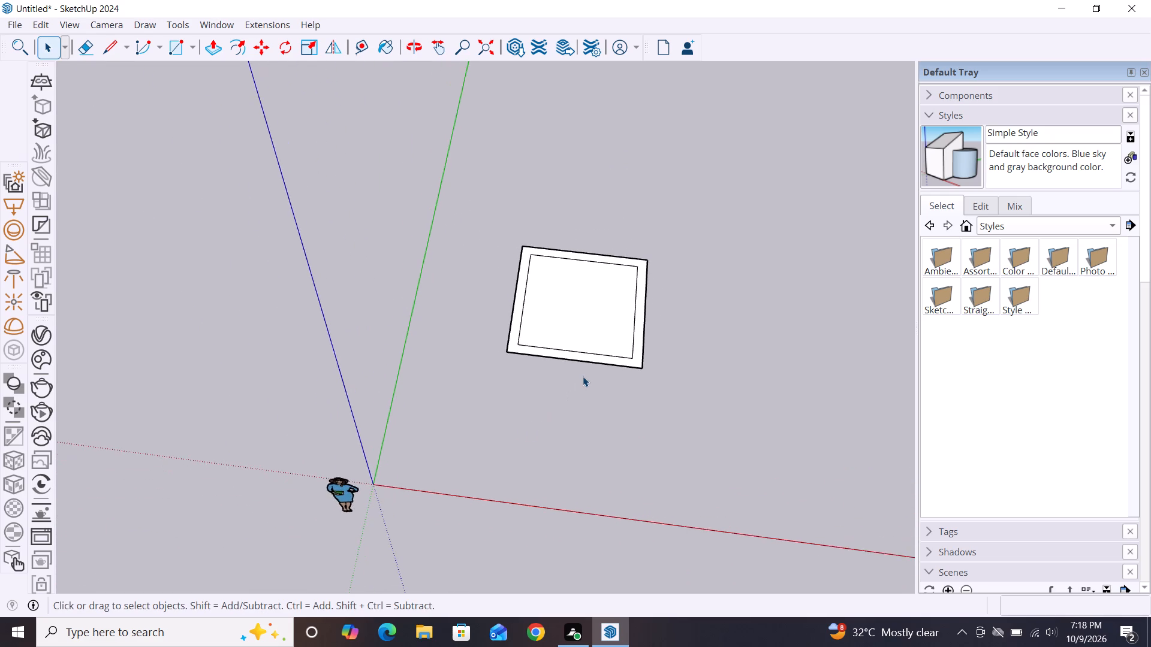
scroll(583, 376, up, 9)
click(600, 328)
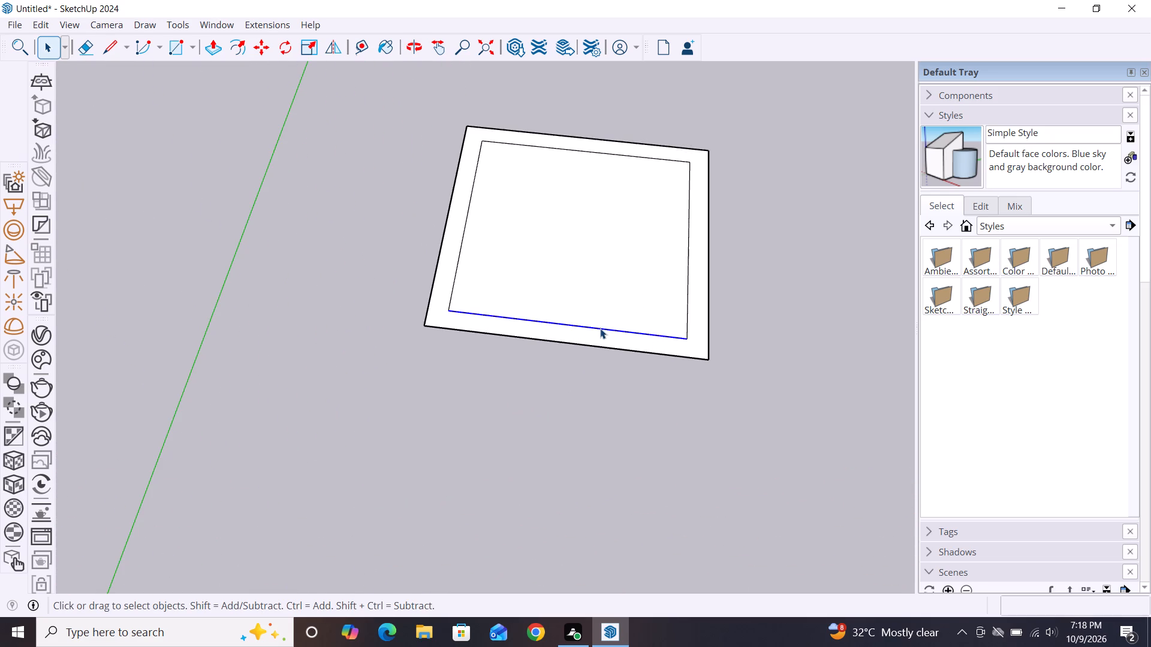
key(m)
click(681, 338)
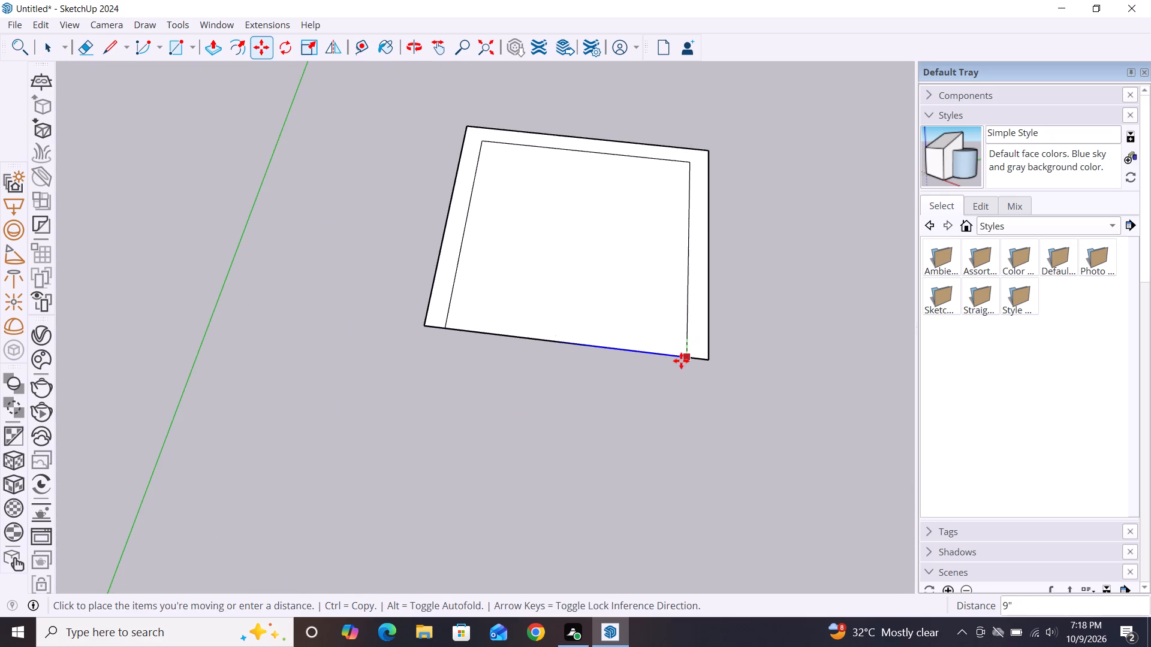
click(681, 361)
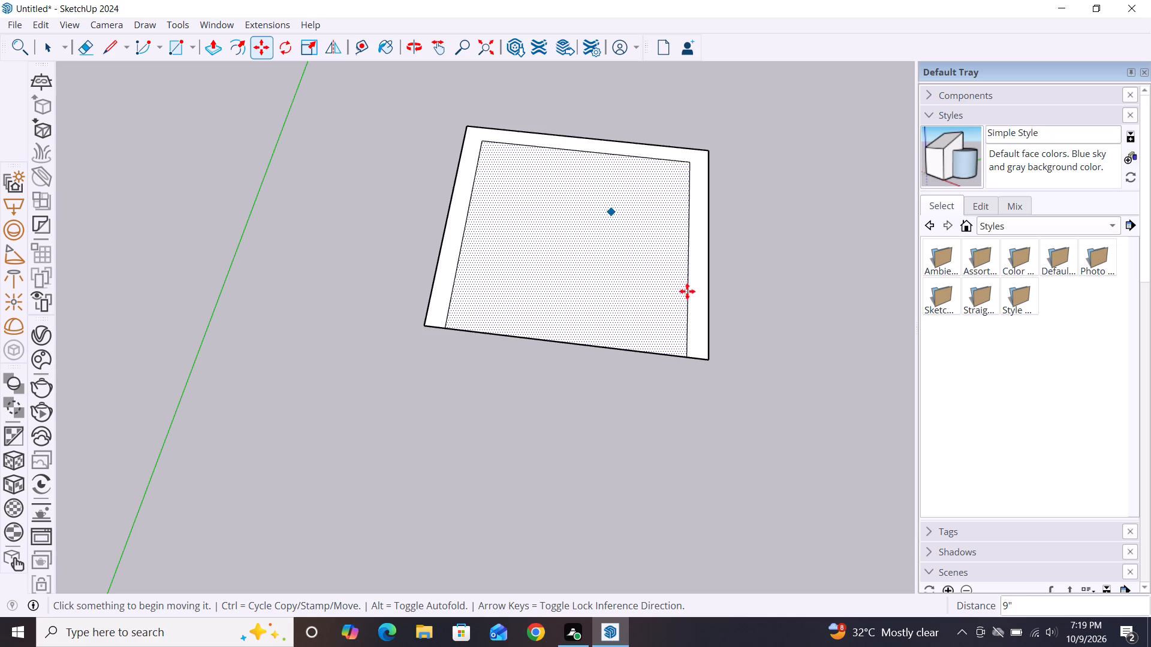
key(space)
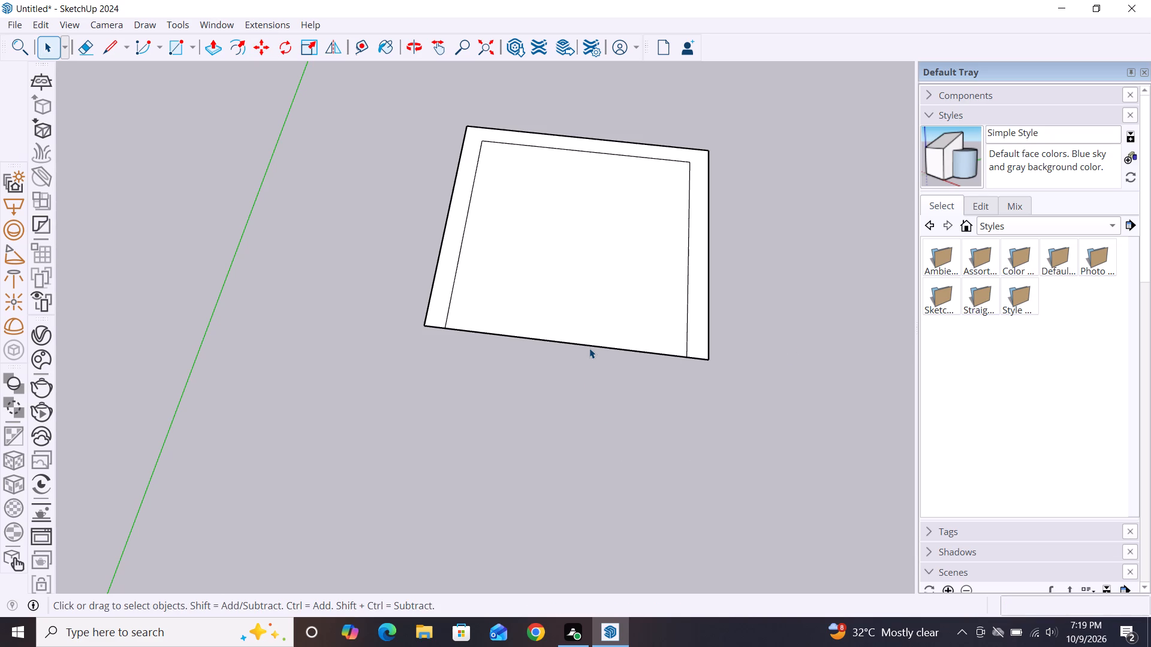
Erase the front edge between the two side walls to leave an open U-shaped wall outline.
key(e)
click(589, 347)
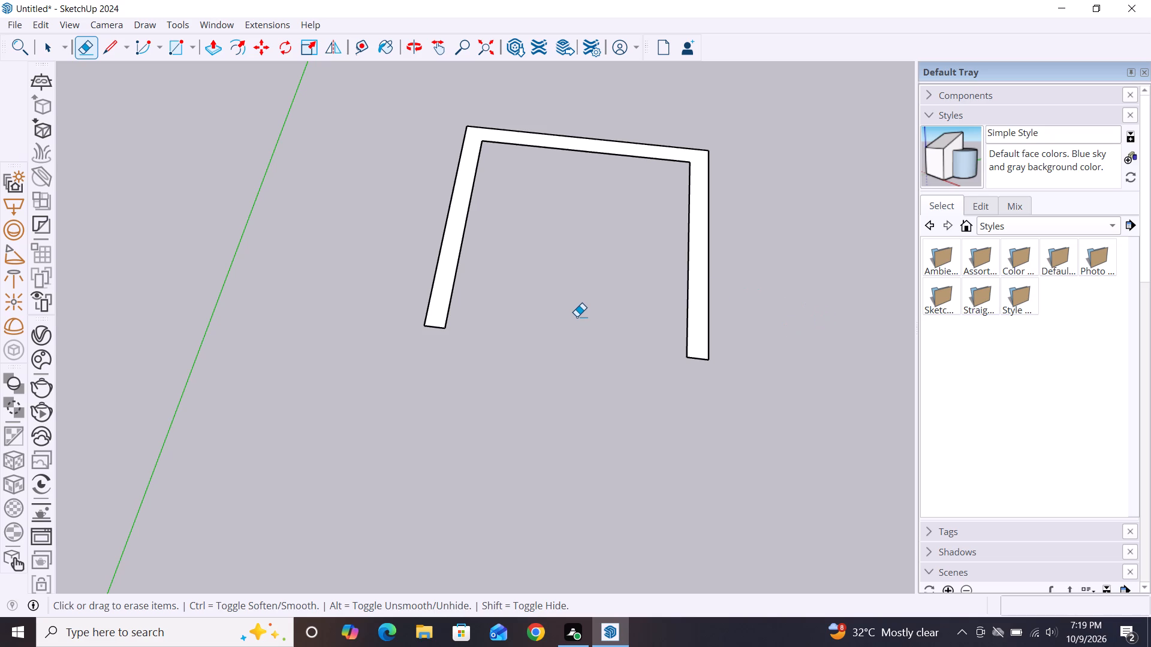
key(space)
Push/Pull the U-shaped wall face up to a height of 7'.
key(p)
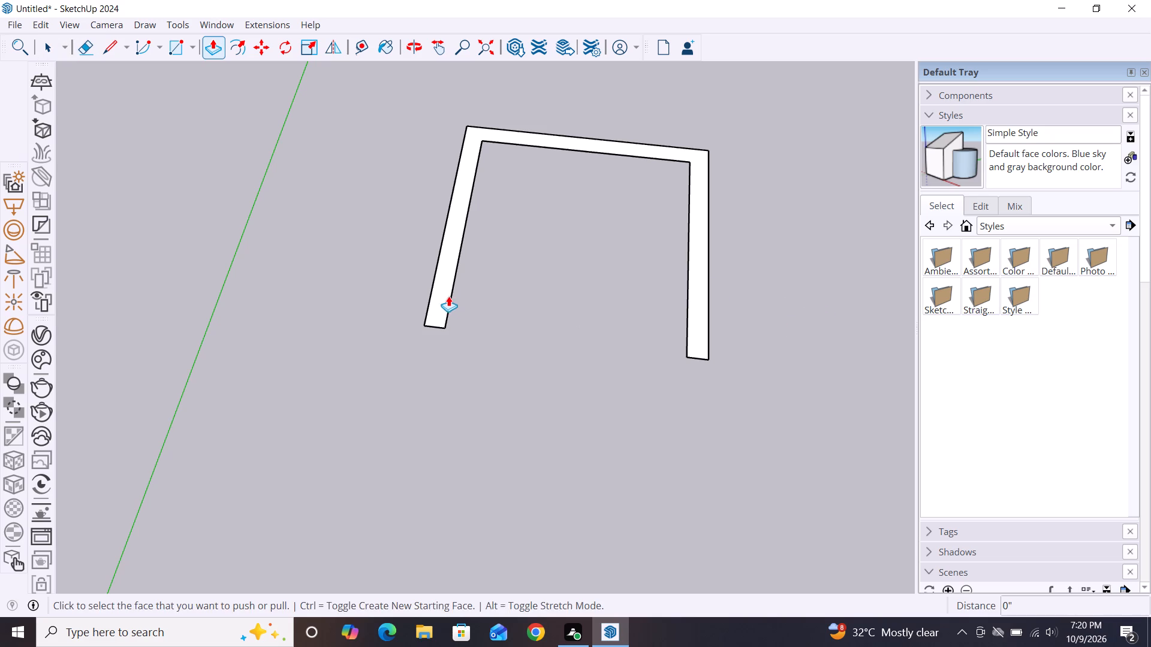
click(445, 296)
text(7')
key(Return)
scroll(631, 380, down, 2)
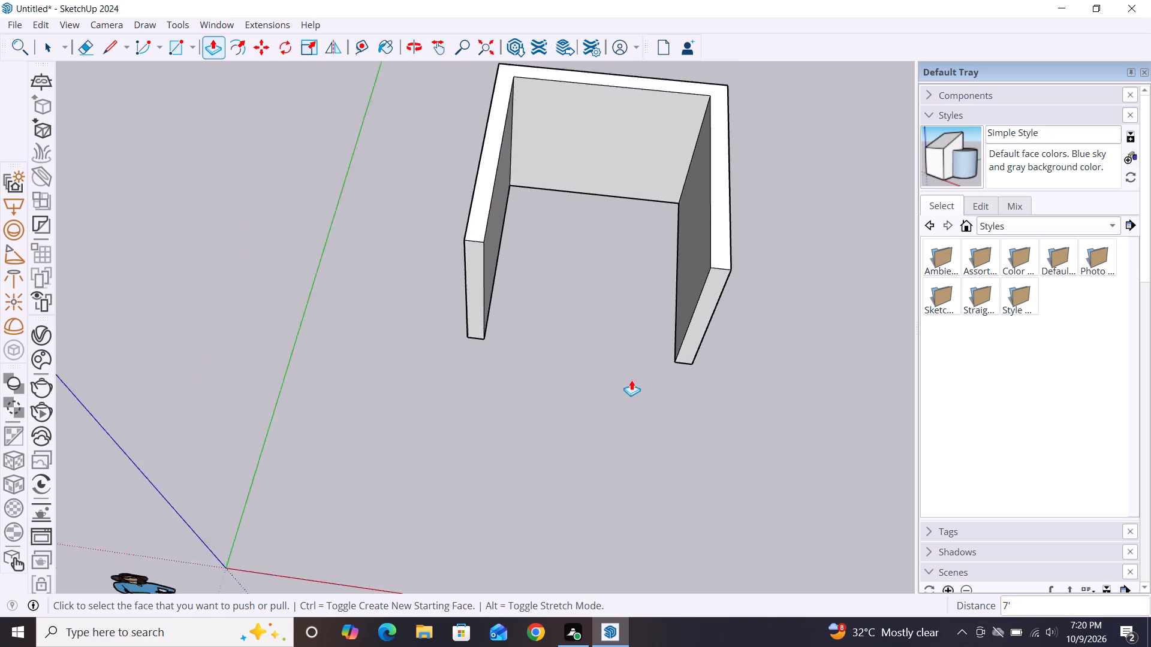
scroll(631, 380, down, 5)
middle_drag(710, 444, 714, 366)
scroll(666, 370, down, 1)
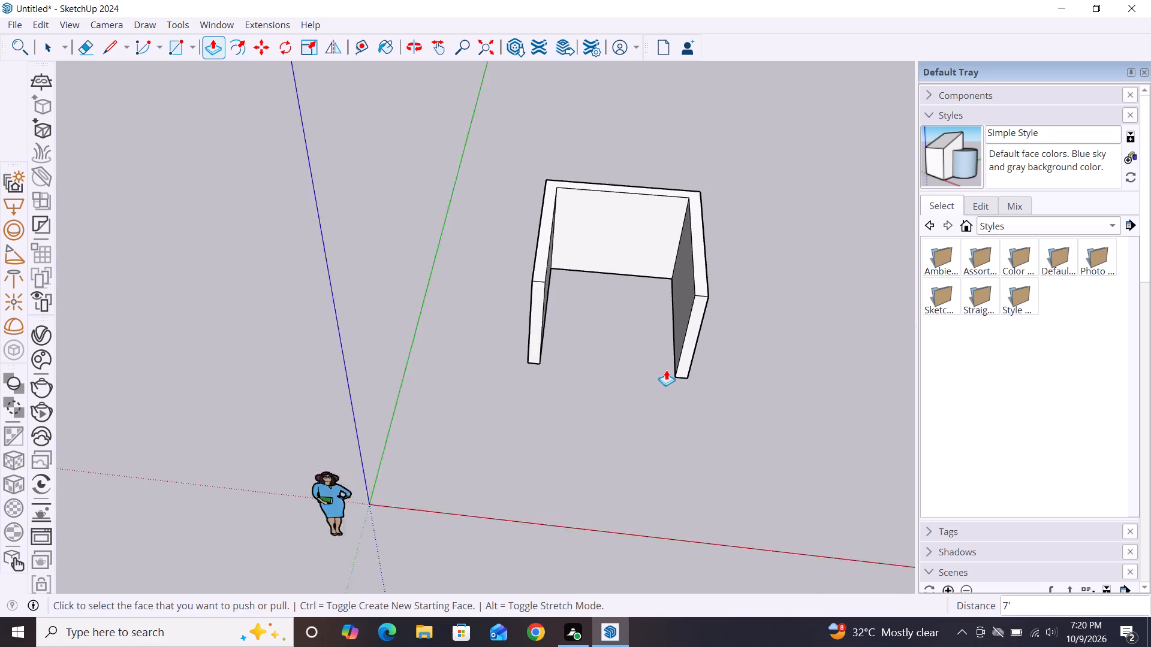
scroll(666, 370, down, 2)
key(space)
Draw a 10' by 6" vertical rotated rectangle hanging down from the back wall's outer bottom edge.
scroll(645, 446, up, 1)
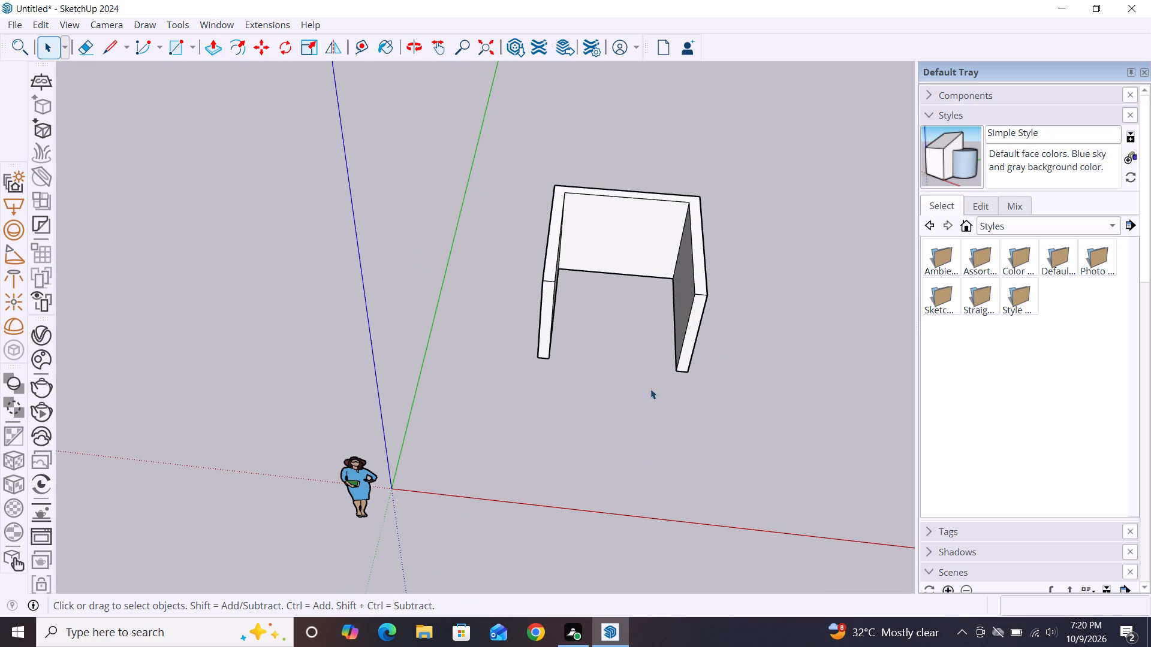
scroll(650, 389, down, 1)
alt+middle_drag(634, 462, 606, 90)
scroll(546, 402, up, 4)
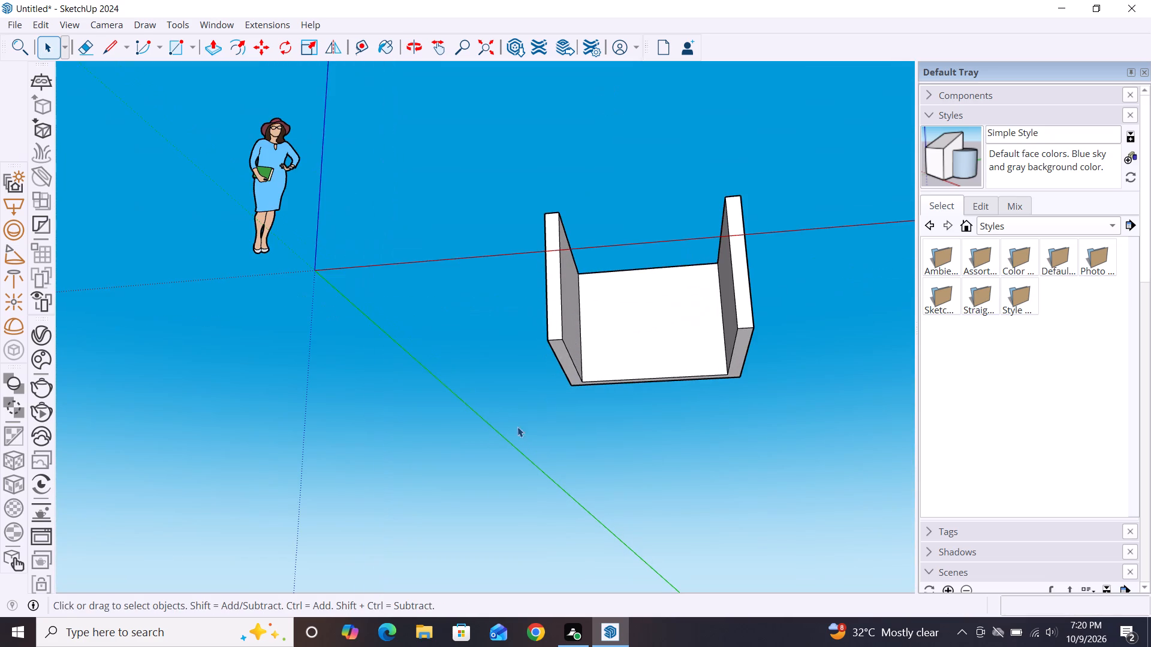
alt+middle_drag(678, 468, 759, 451)
scroll(622, 457, down, 1)
scroll(604, 457, up, 9)
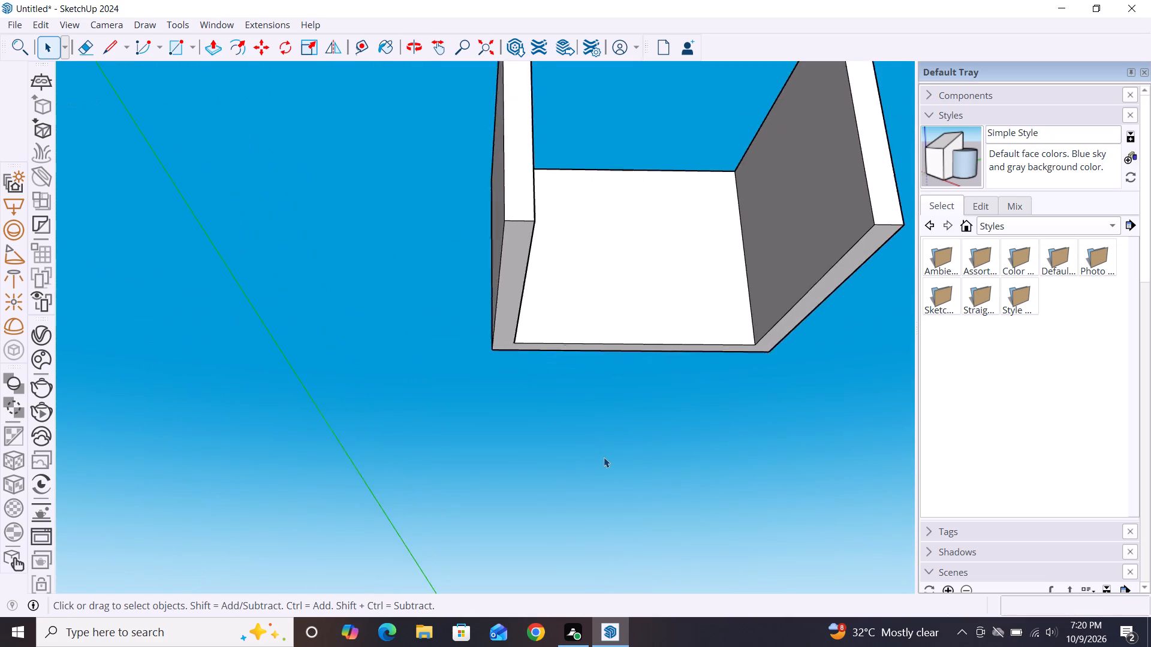
scroll(604, 457, up, 5)
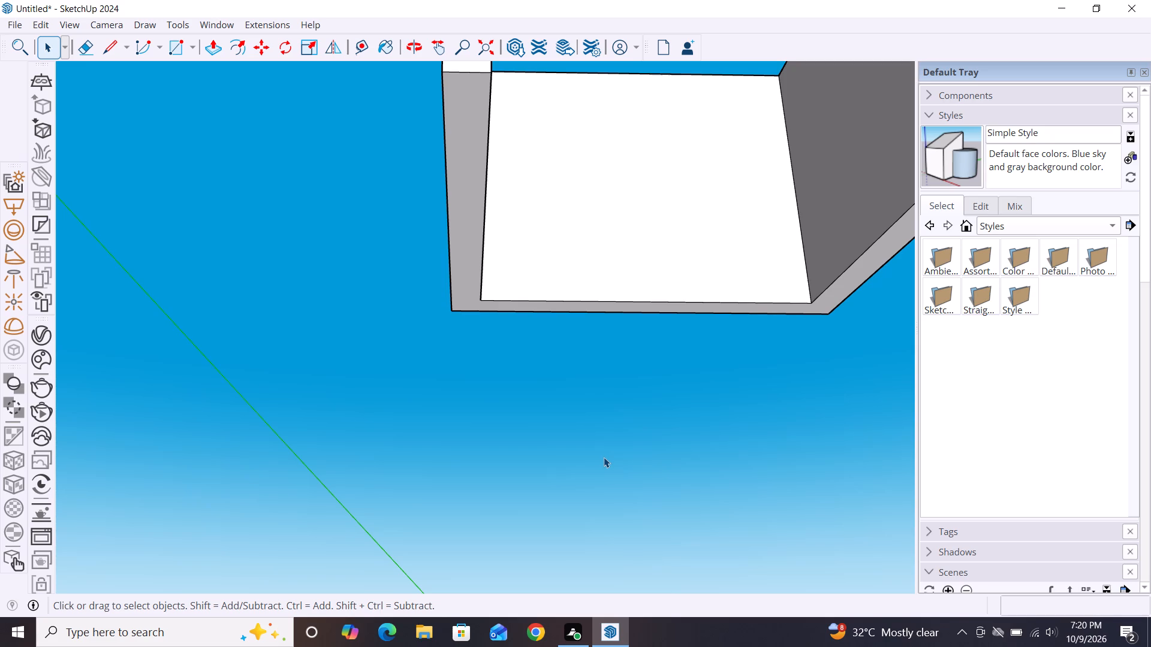
double_click(495, 424)
scroll(509, 218, down, 7)
middle_drag(534, 300, 537, 300)
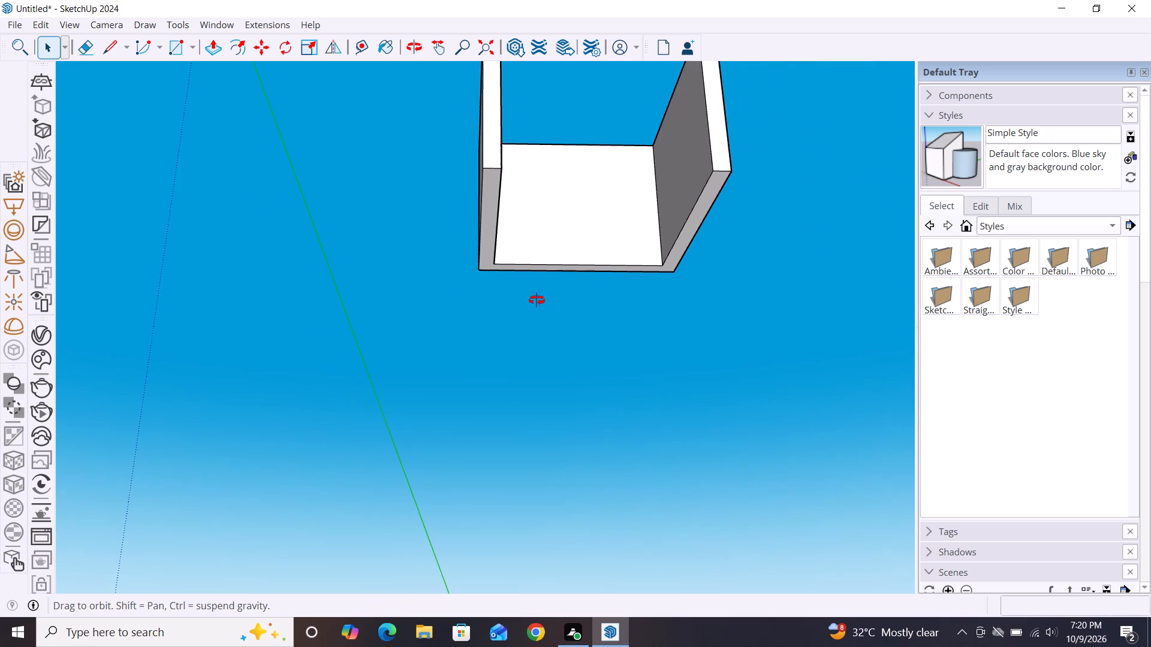
middle_drag(537, 300, 544, 247)
scroll(538, 280, up, 5)
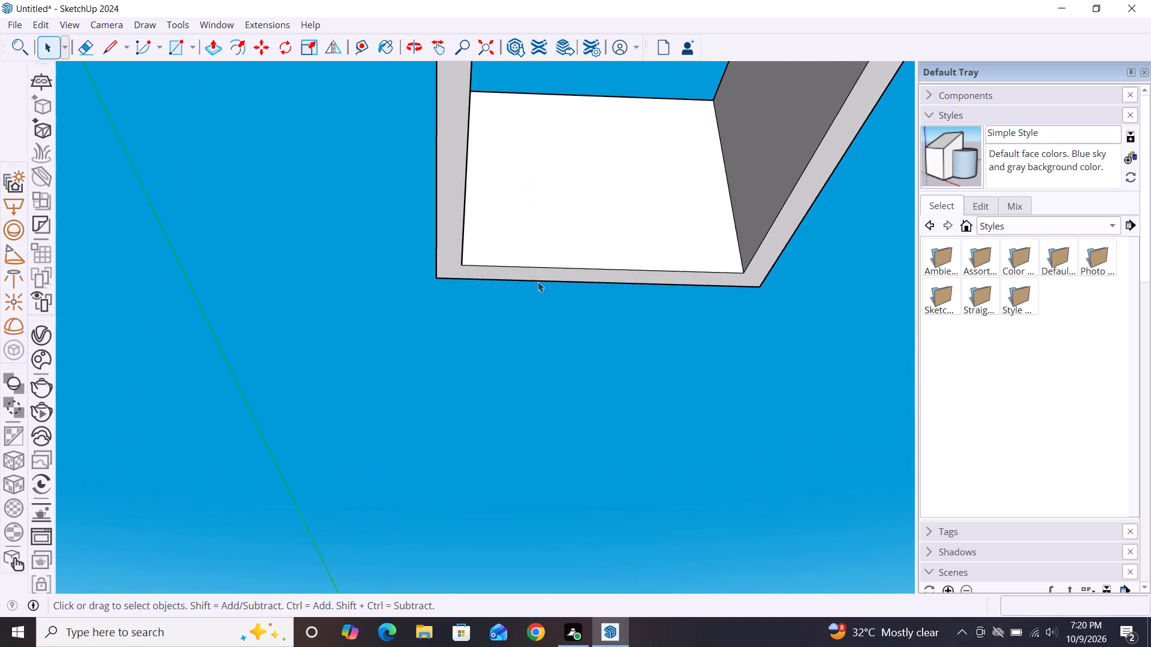
click(193, 44)
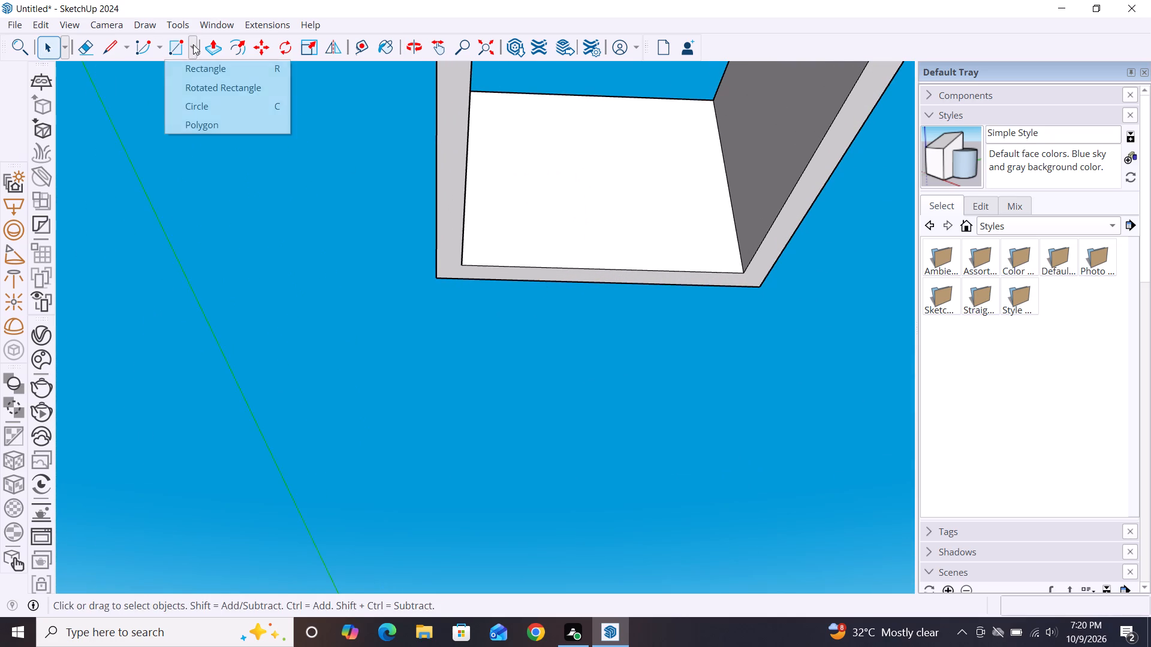
click(210, 93)
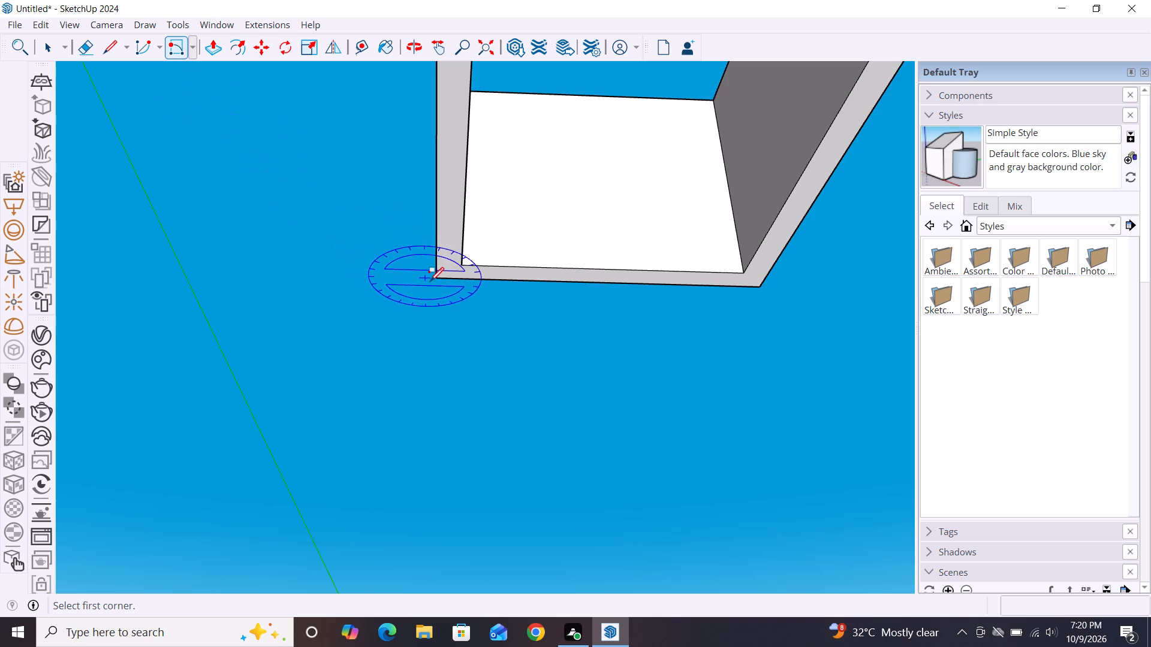
click(439, 277)
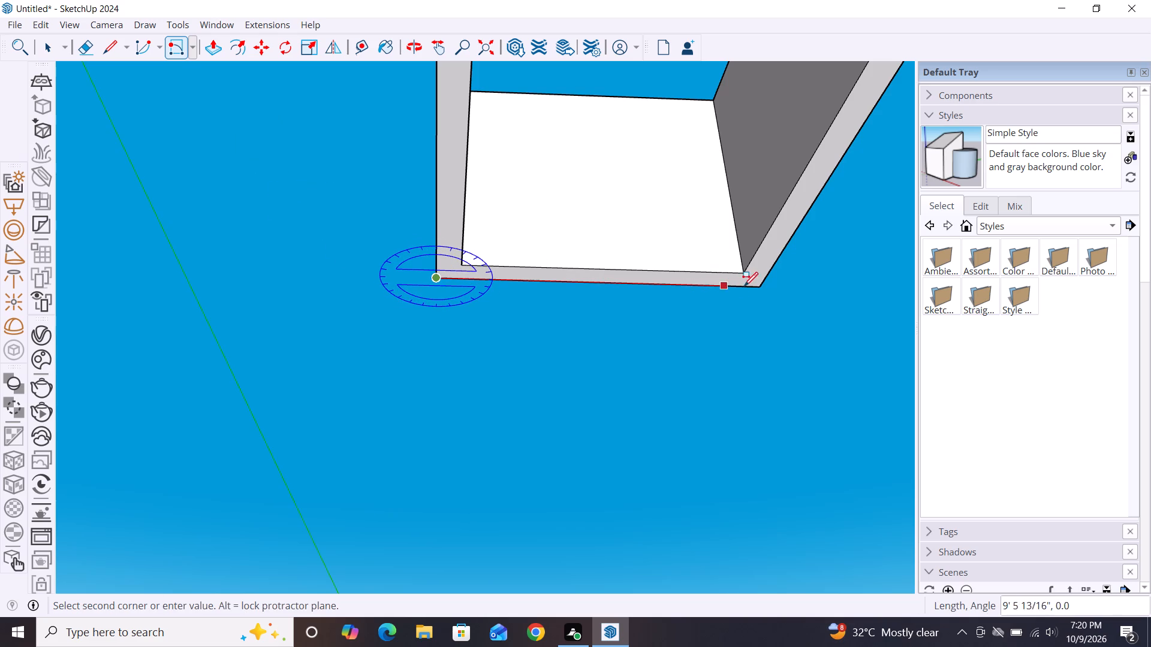
click(764, 286)
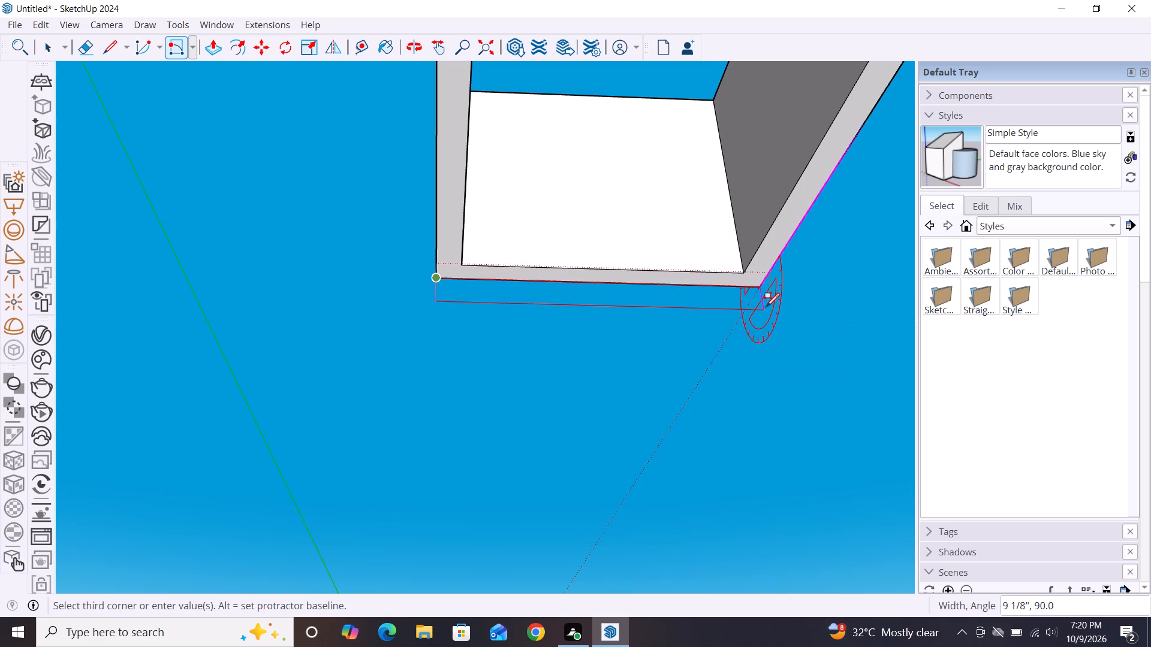
key(6)
key(Return)
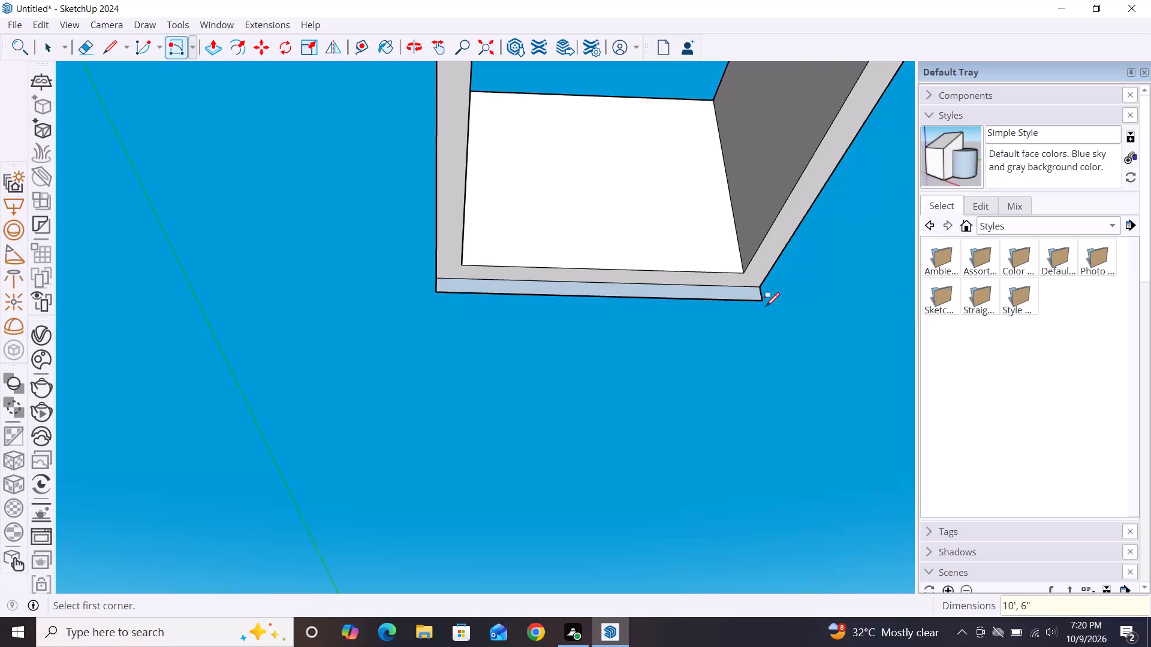
Push/Pull the 6" strip 10' forward, flush with the side walls' front faces, to form the floor slab.
key(space)
text(p)
click(632, 292)
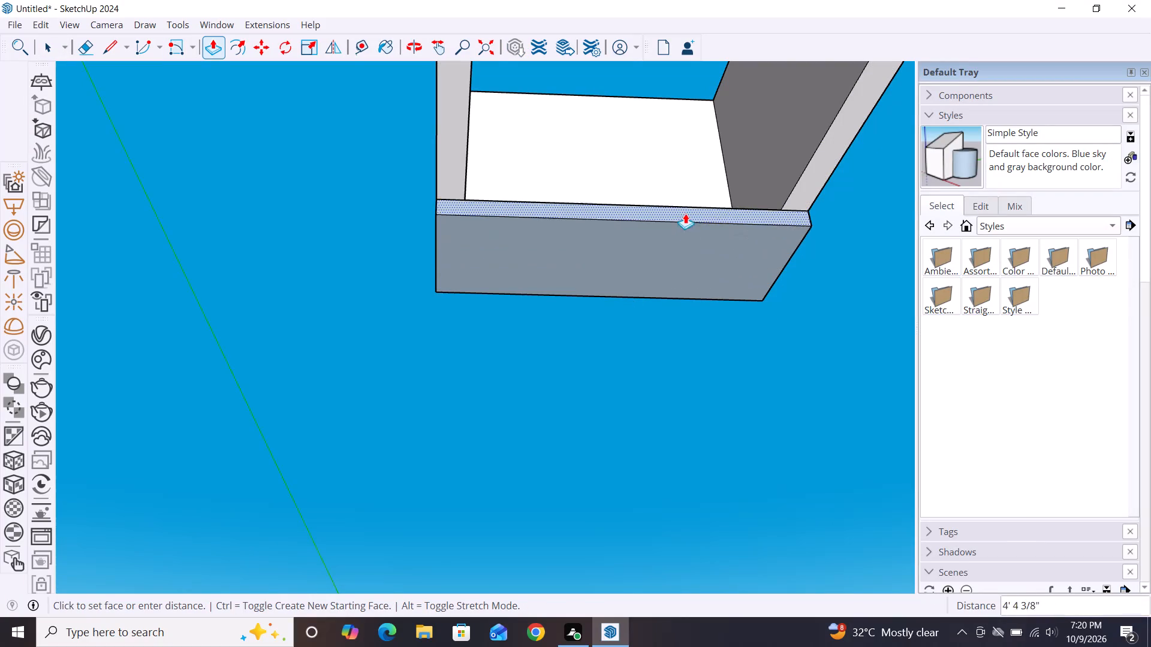
alt+scroll(682, 279, up, 1)
alt+middle_drag(682, 280, 665, 496)
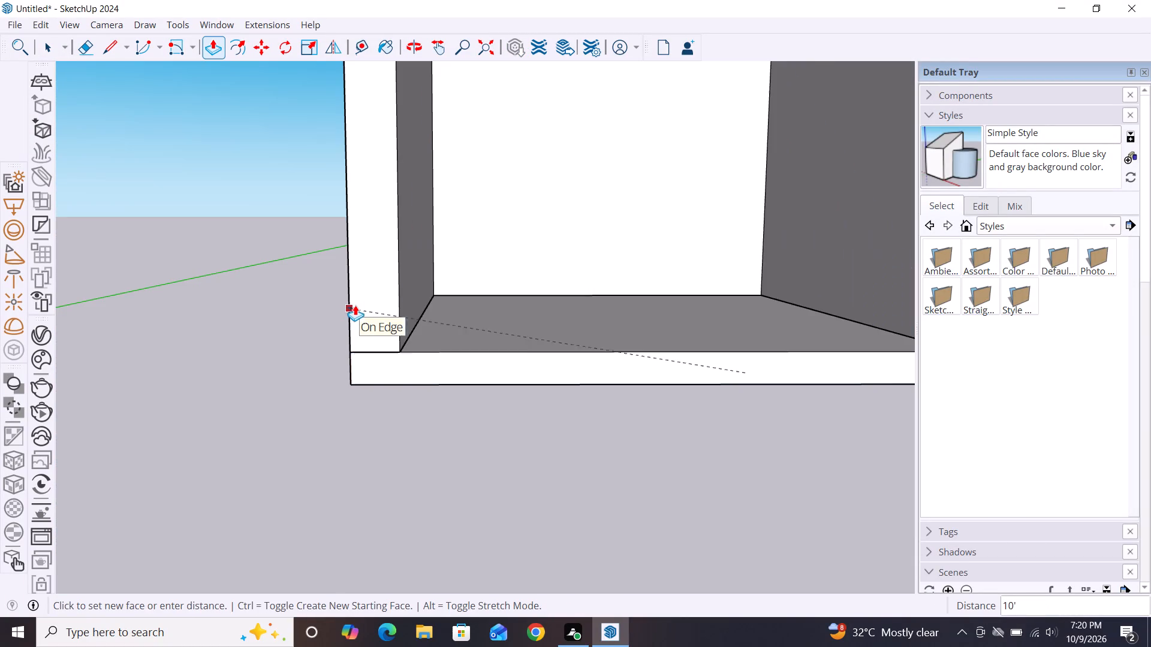
click(366, 287)
key(space)
scroll(298, 292, down, 10)
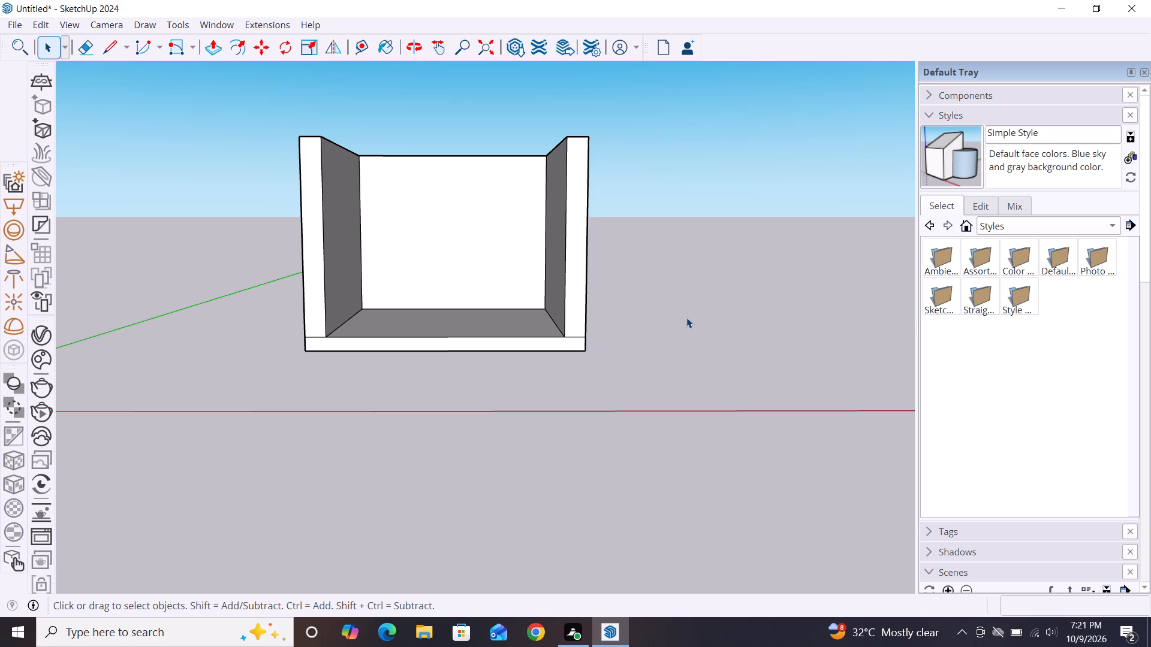
Draw an upright rectangle, 10' by about 7 5/16", standing on the back wall's outer top edge.
double_click(701, 296)
scroll(321, 335, down, 2)
middle_drag(369, 323, 385, 578)
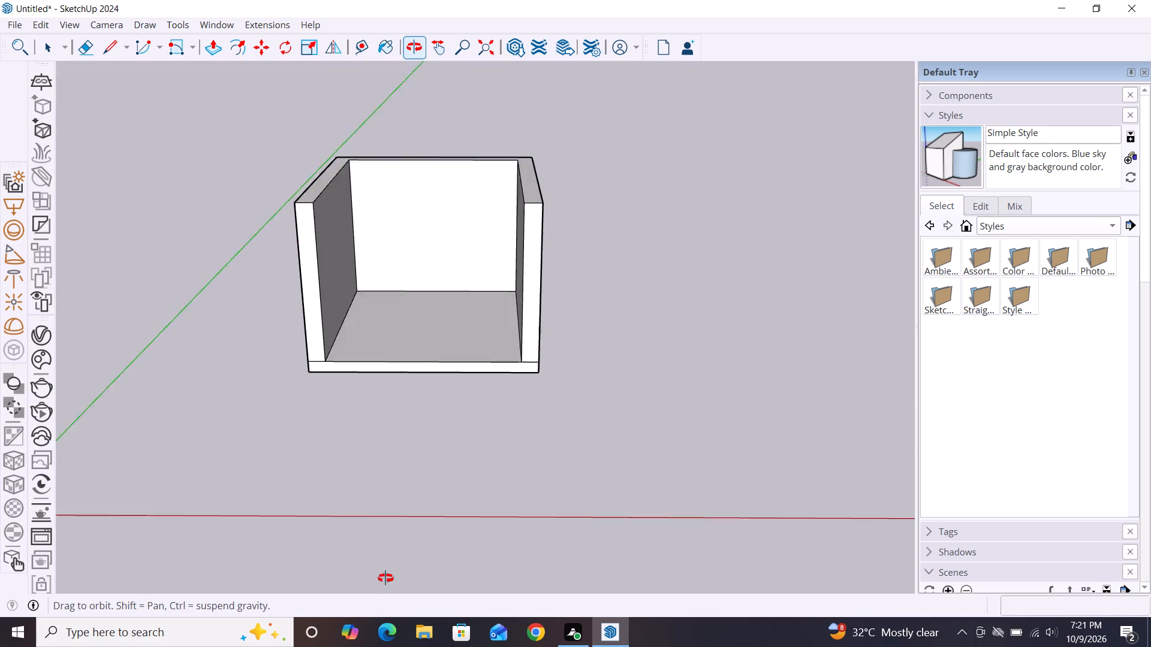
middle_drag(385, 578, 386, 578)
scroll(360, 187, up, 3)
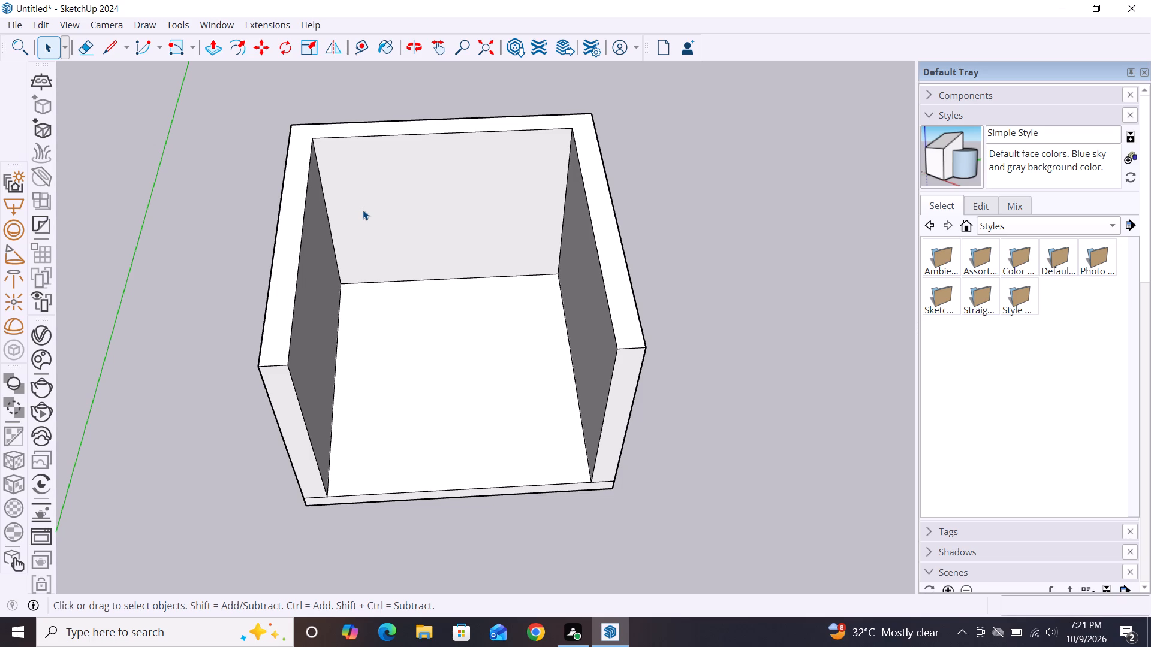
triple_click(668, 255)
triple_click(668, 255)
key(r)
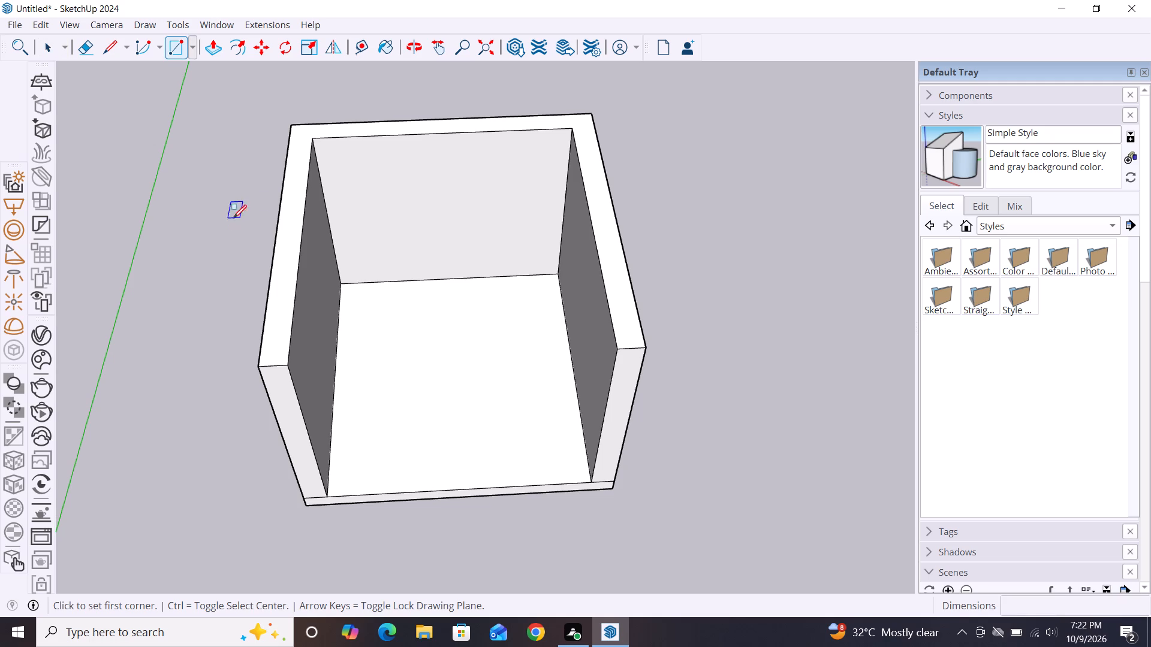
scroll(585, 329, down, 3)
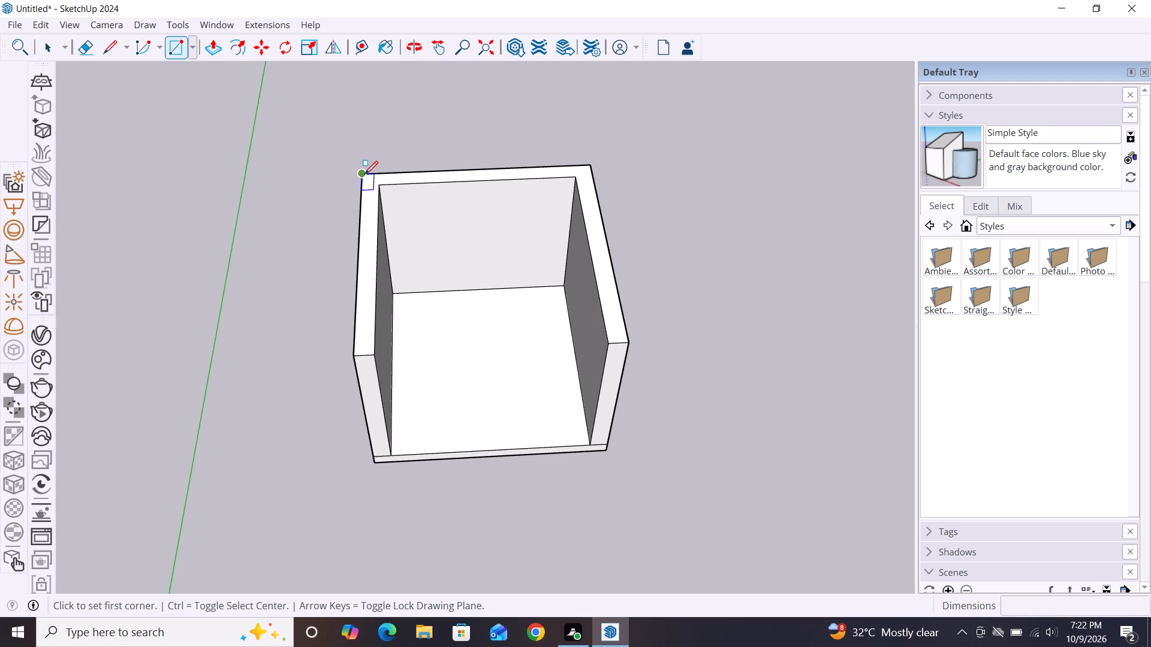
click(364, 174)
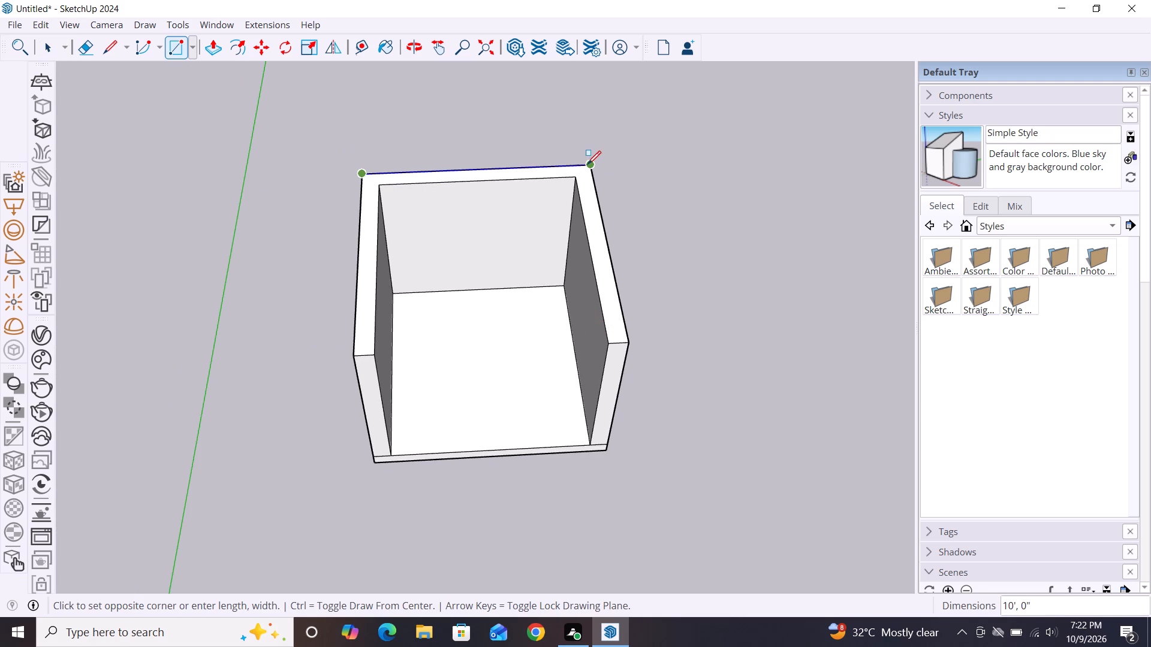
click(590, 164)
click(591, 154)
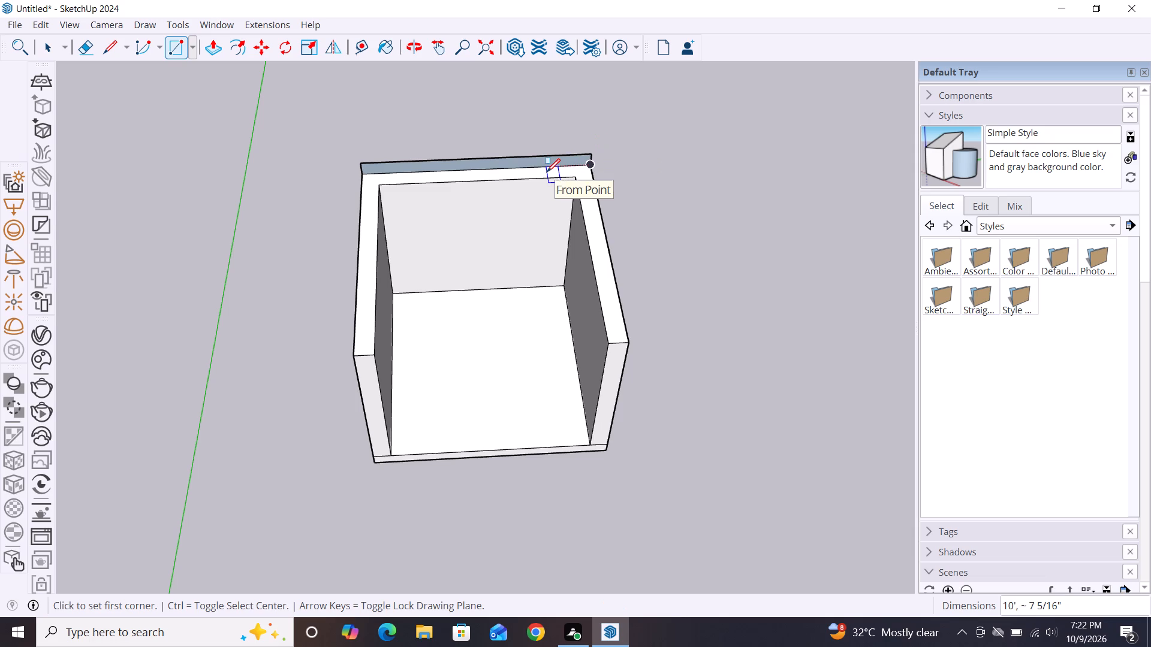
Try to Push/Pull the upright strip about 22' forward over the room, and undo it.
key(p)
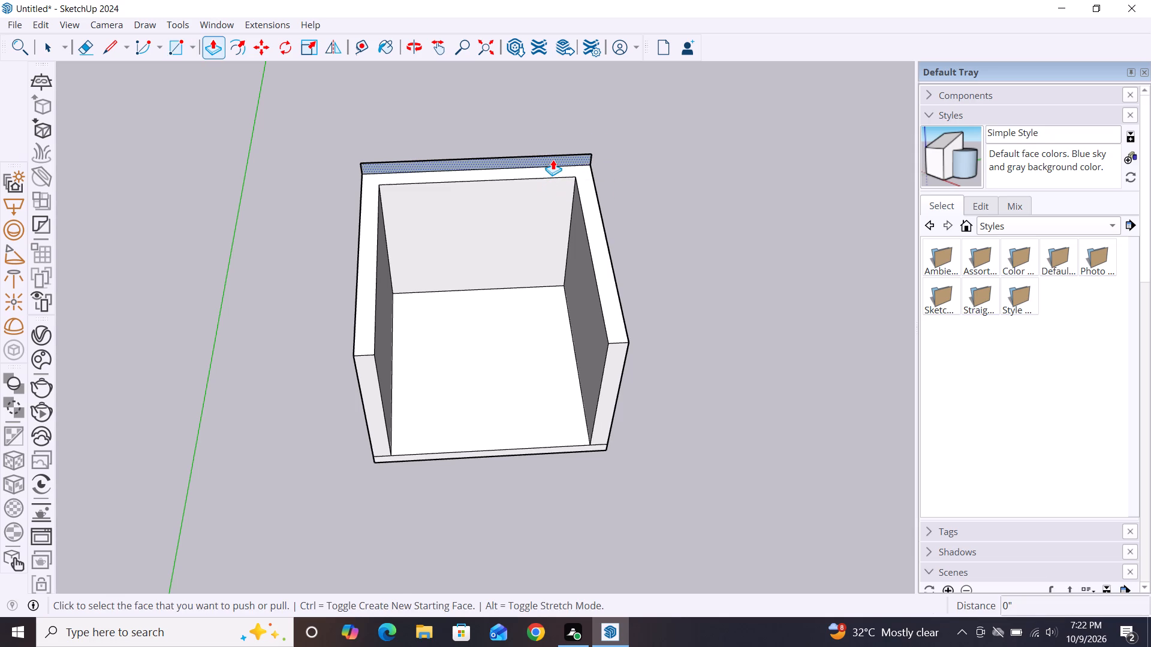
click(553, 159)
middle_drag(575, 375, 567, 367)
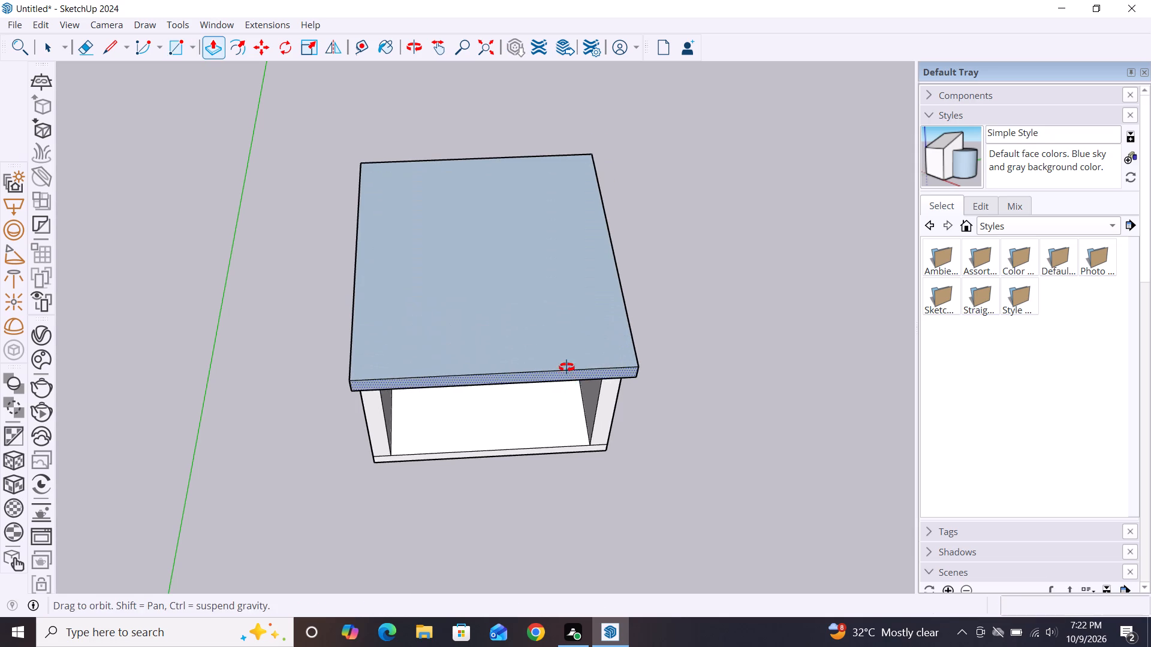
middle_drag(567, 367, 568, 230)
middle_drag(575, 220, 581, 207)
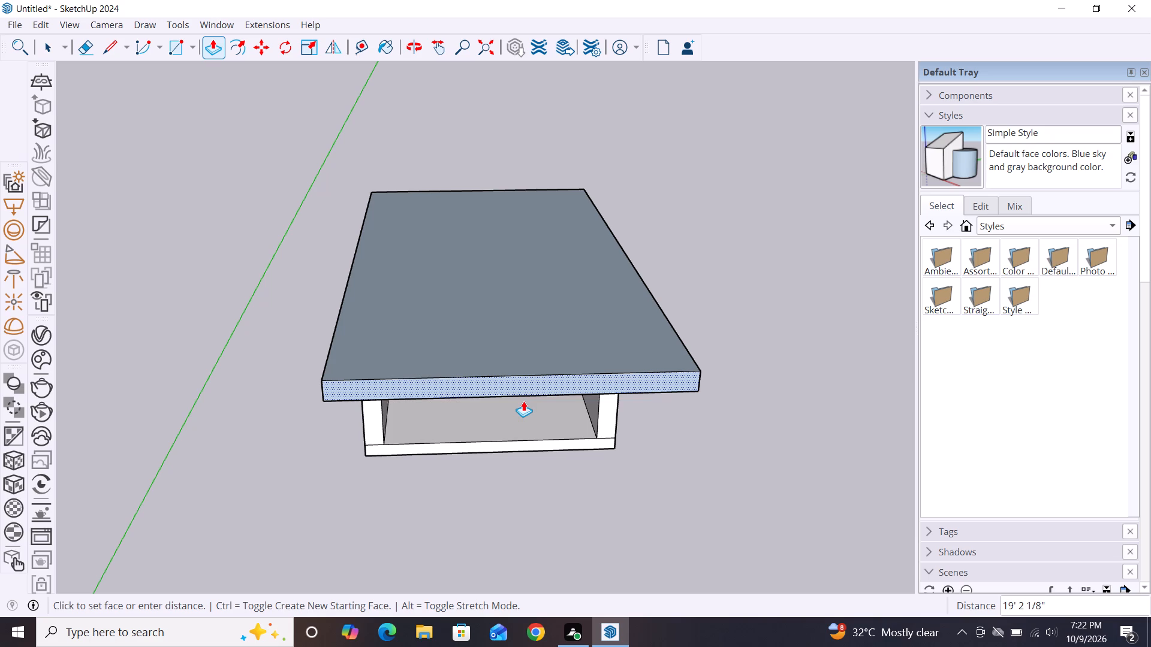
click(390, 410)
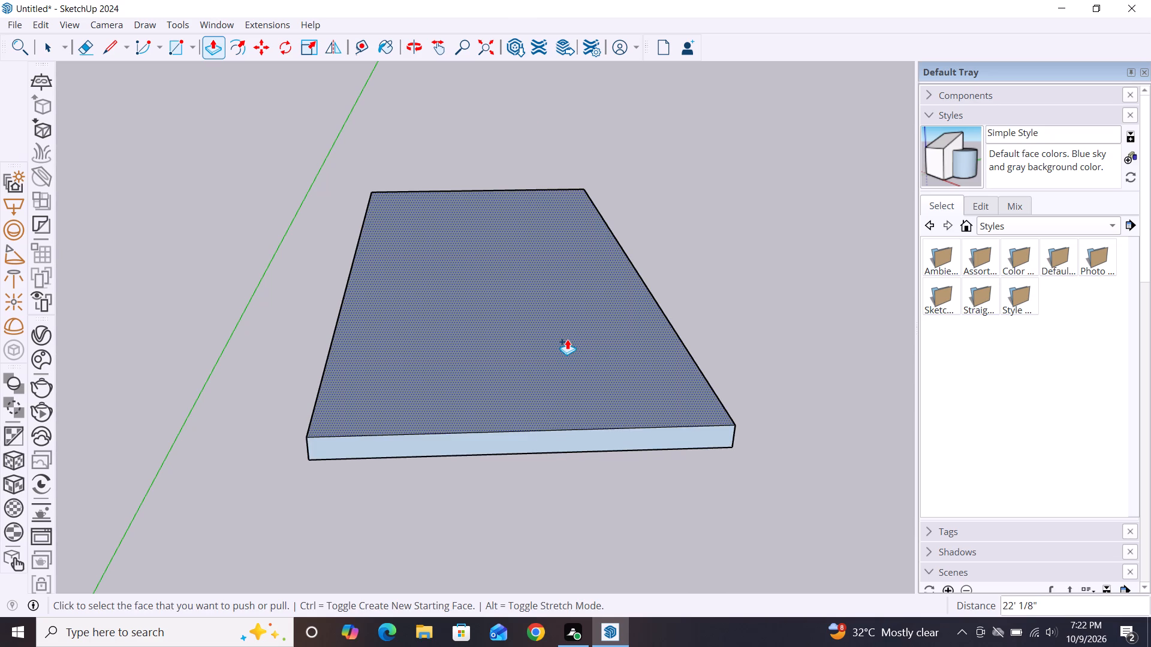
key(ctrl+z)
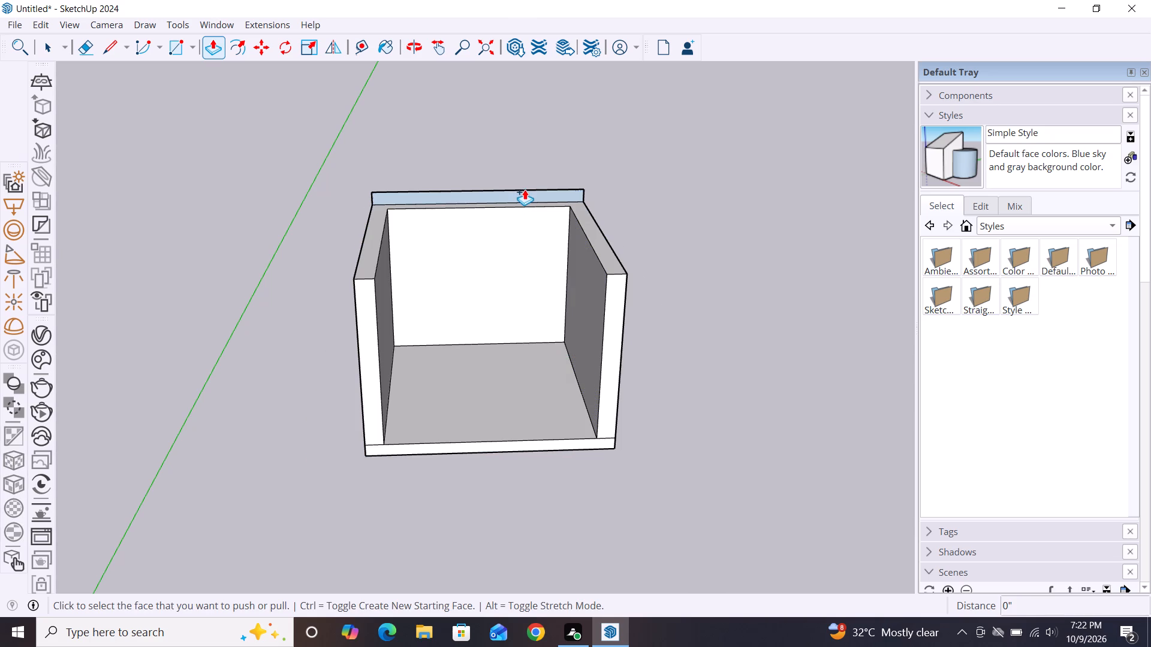
Push/Pull the upright strip 10' forward, flush with the side walls' front faces, to form the roof slab.
click(525, 196)
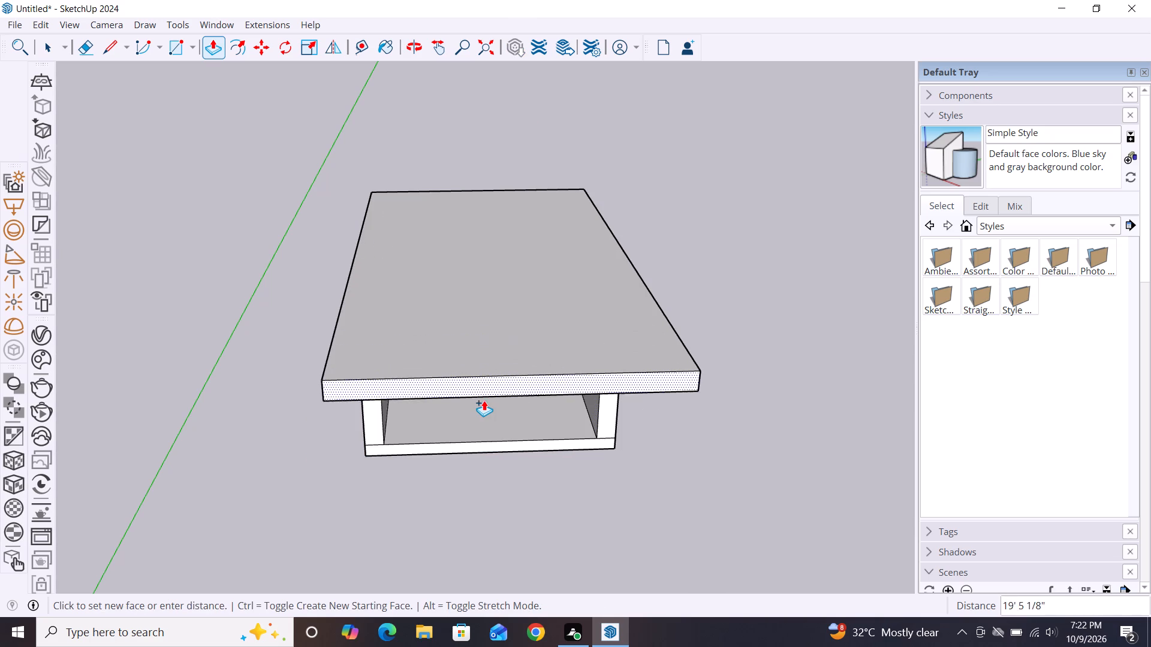
middle_drag(484, 400, 481, 204)
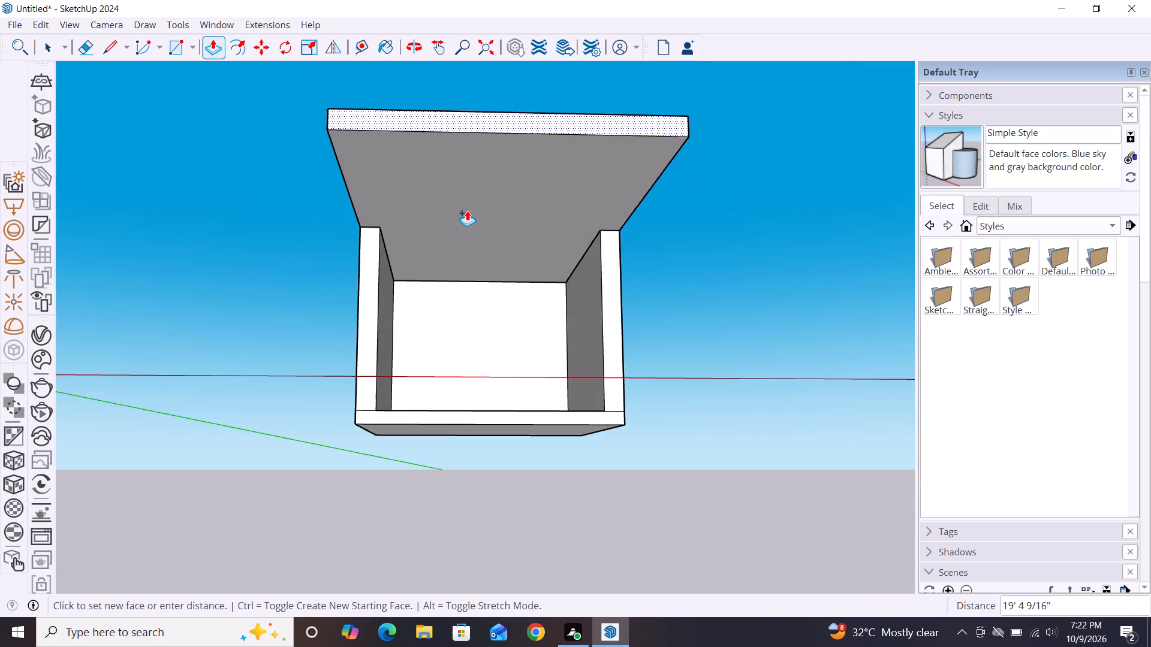
click(371, 335)
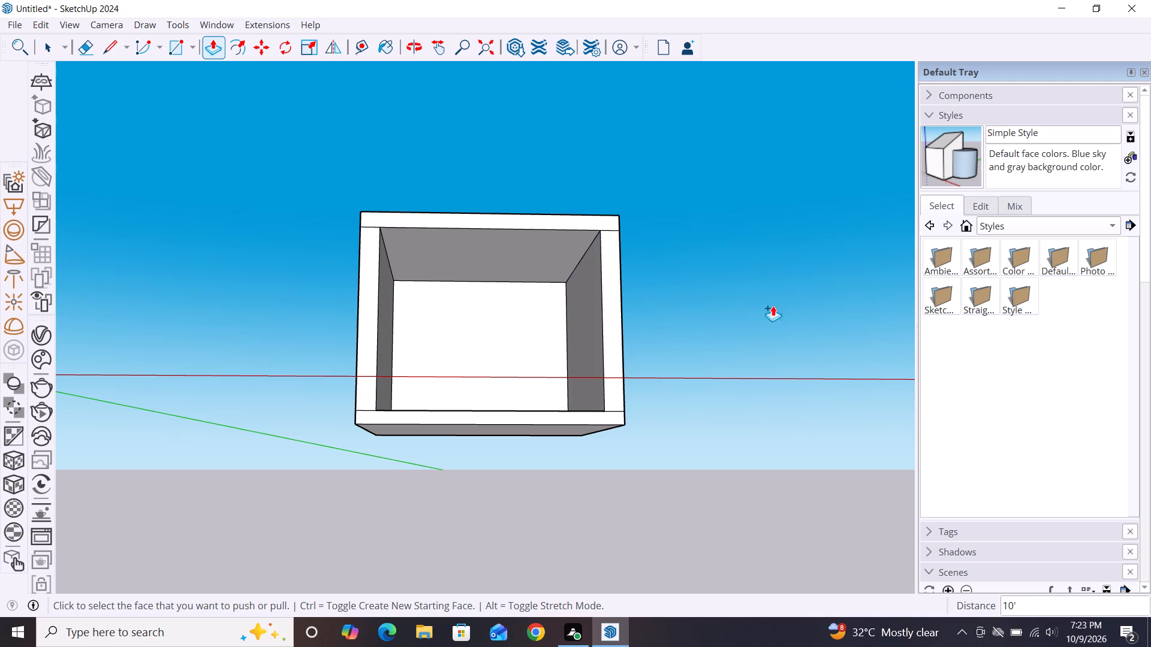
key(space)
key(space)
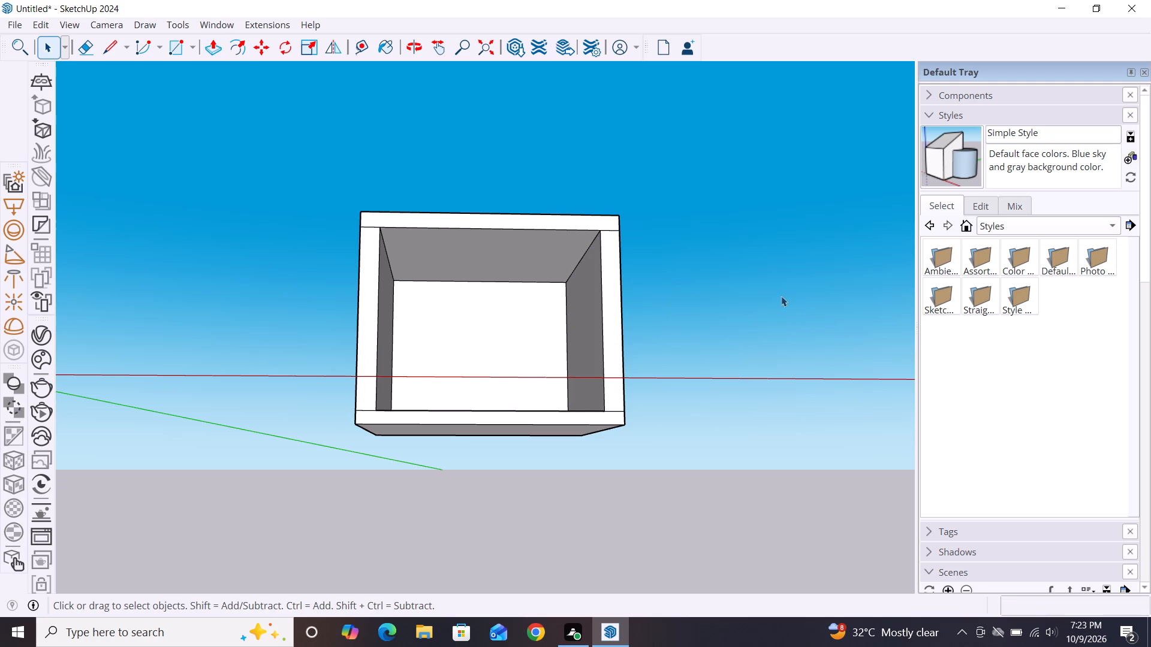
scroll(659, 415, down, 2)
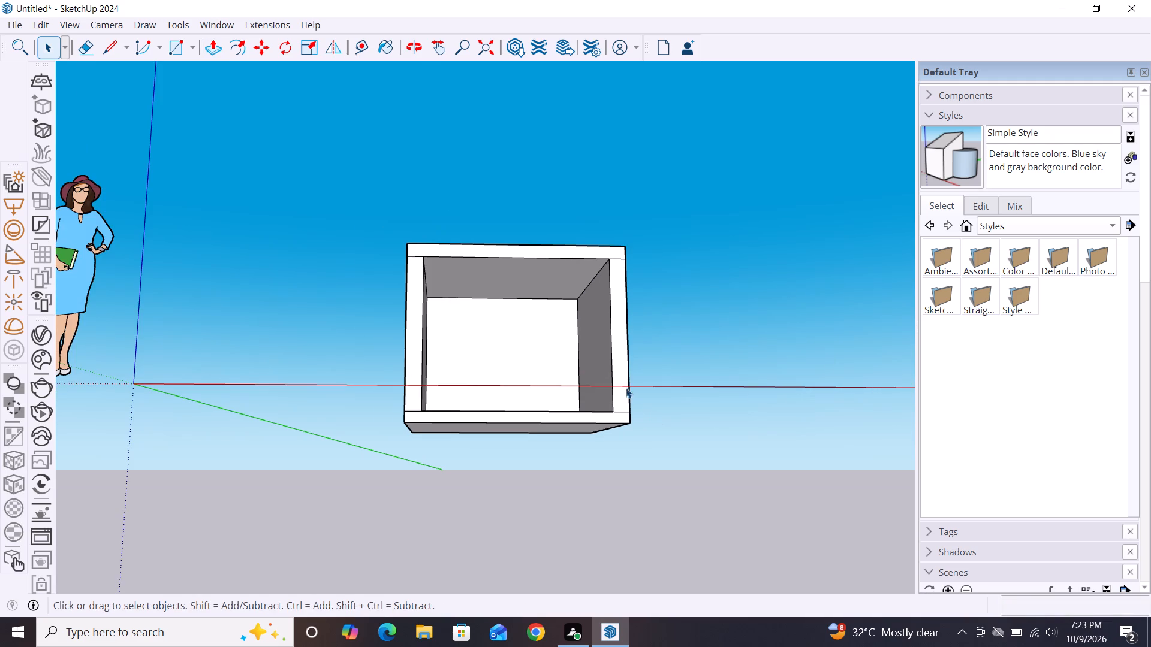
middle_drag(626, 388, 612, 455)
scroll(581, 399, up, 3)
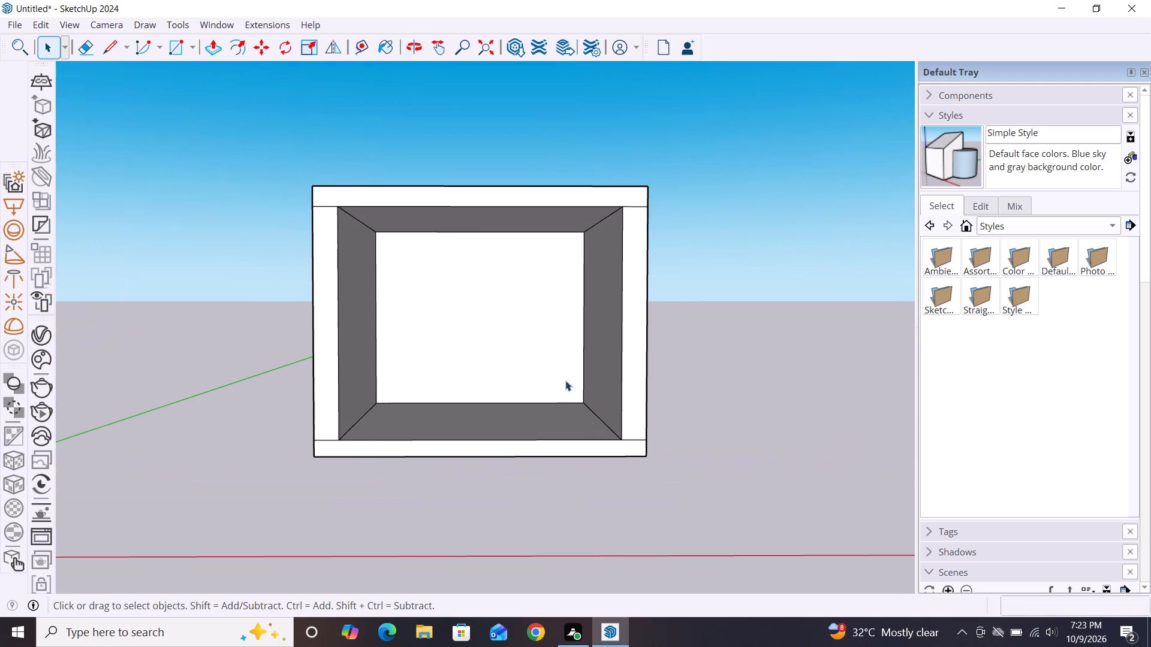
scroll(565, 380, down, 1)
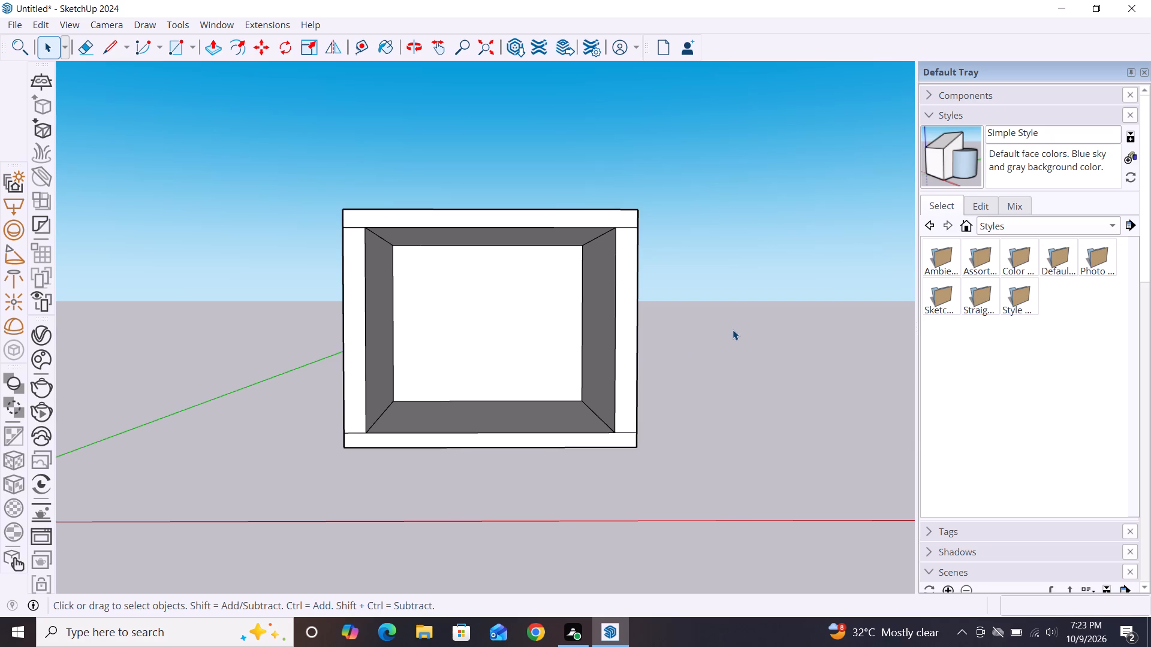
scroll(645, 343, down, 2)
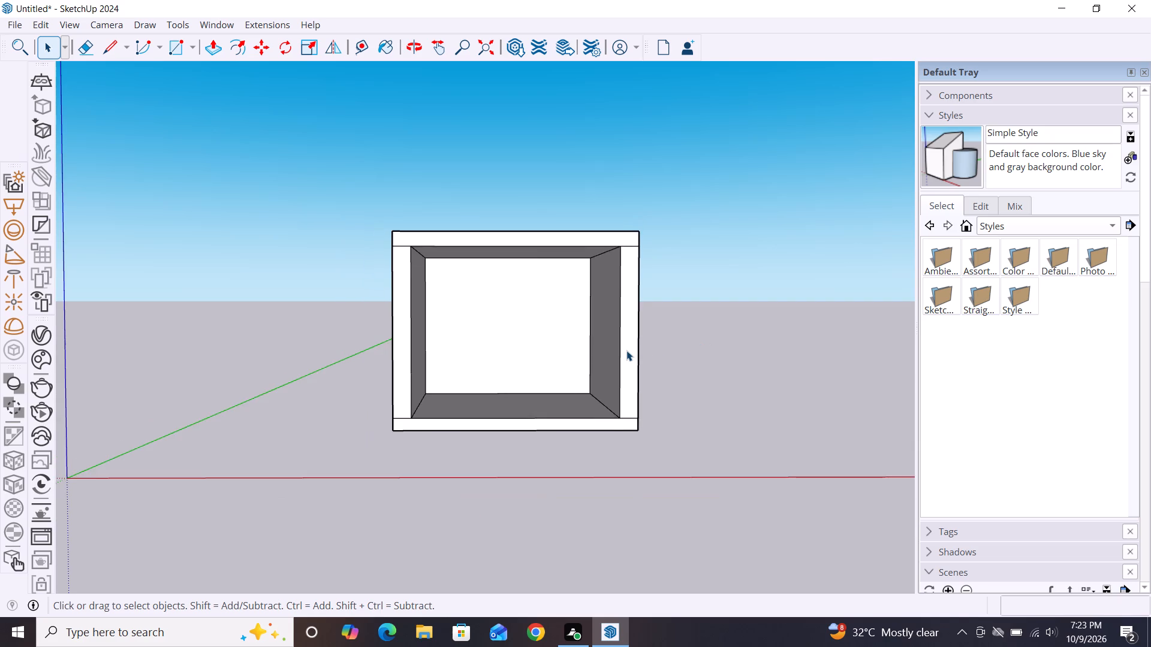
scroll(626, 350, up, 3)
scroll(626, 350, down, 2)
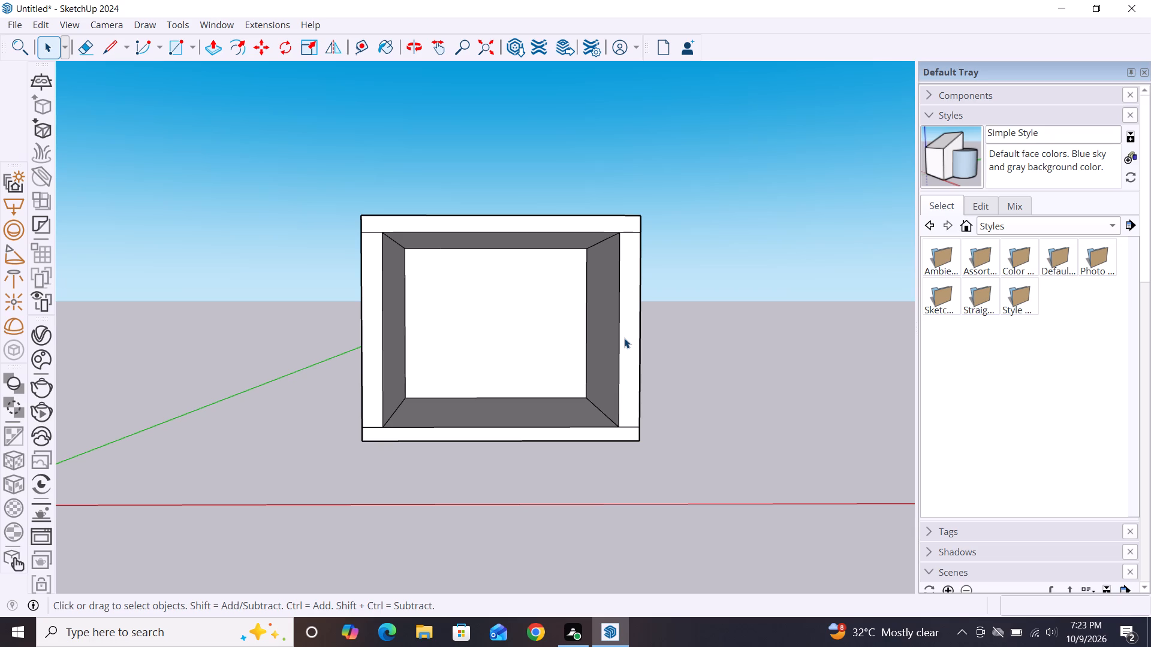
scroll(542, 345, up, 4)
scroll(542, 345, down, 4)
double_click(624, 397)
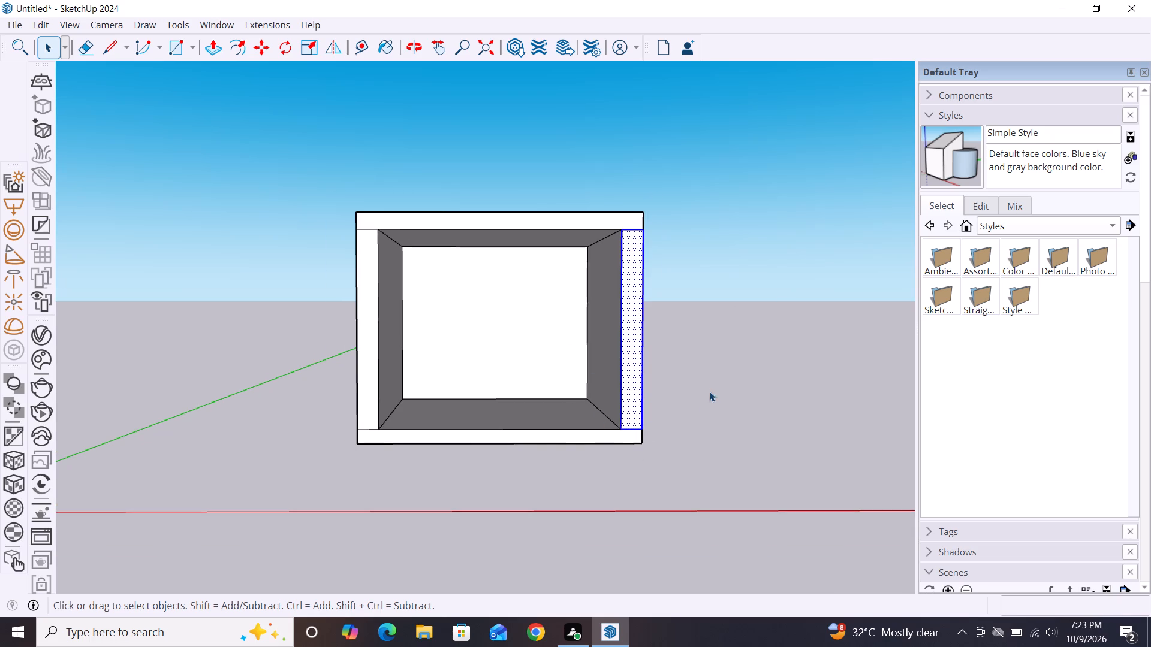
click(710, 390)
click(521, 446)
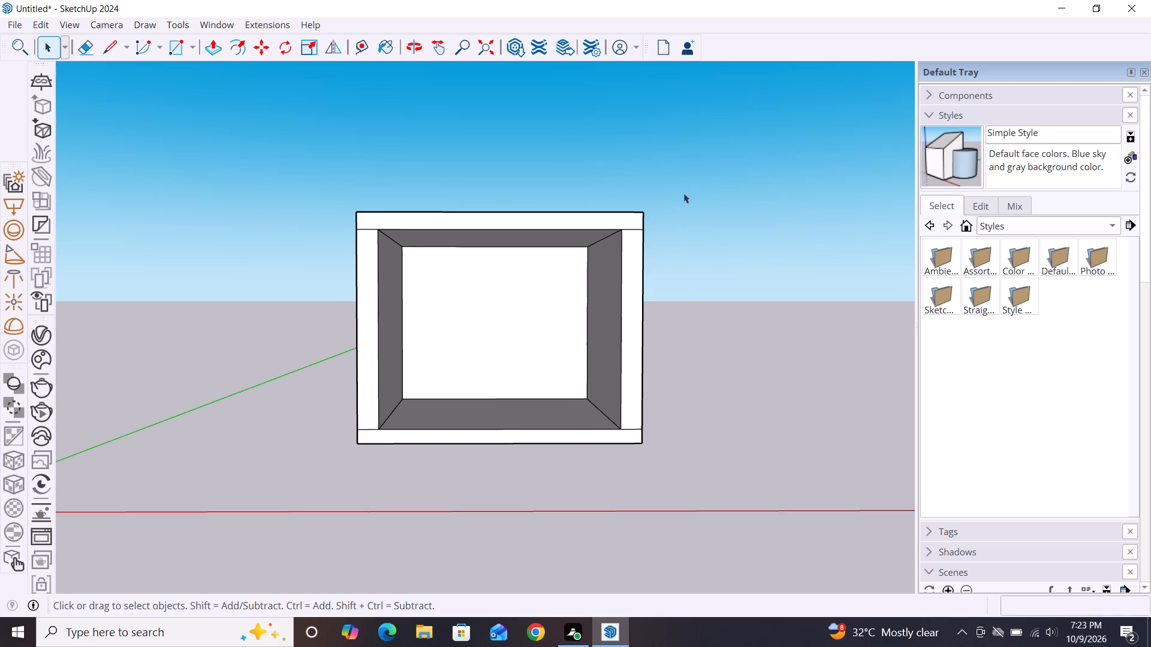
Select the entire room, including walls, floor slab and roof slab, and make it one group.
drag(684, 192, 267, 475)
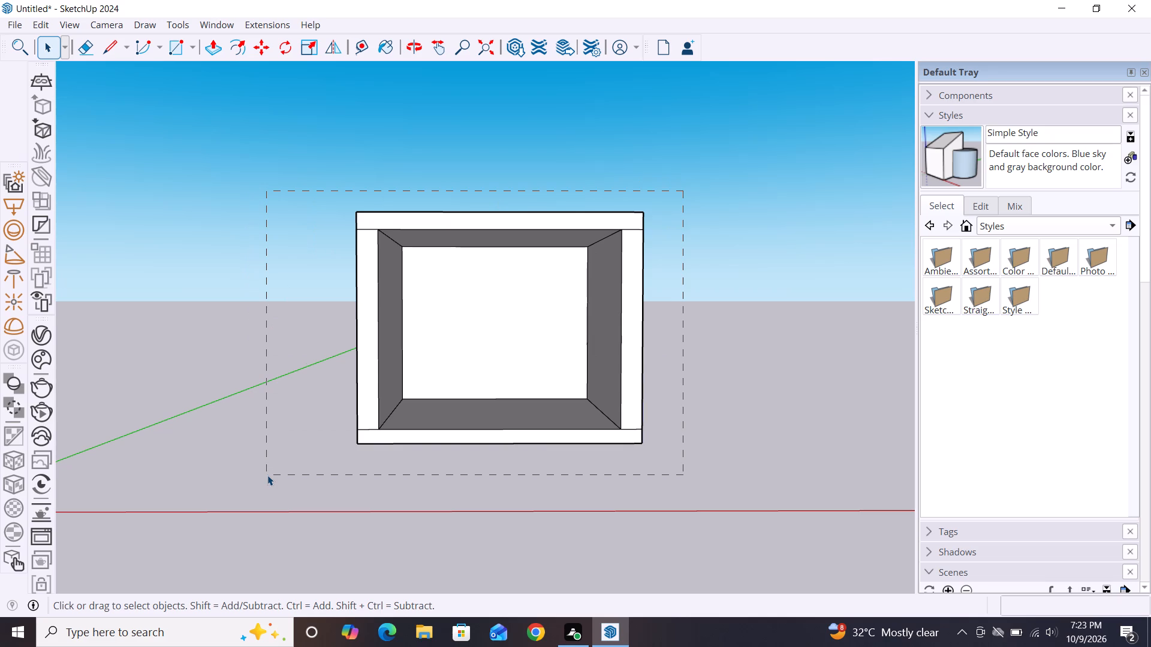
right_click(381, 409)
double_click(442, 255)
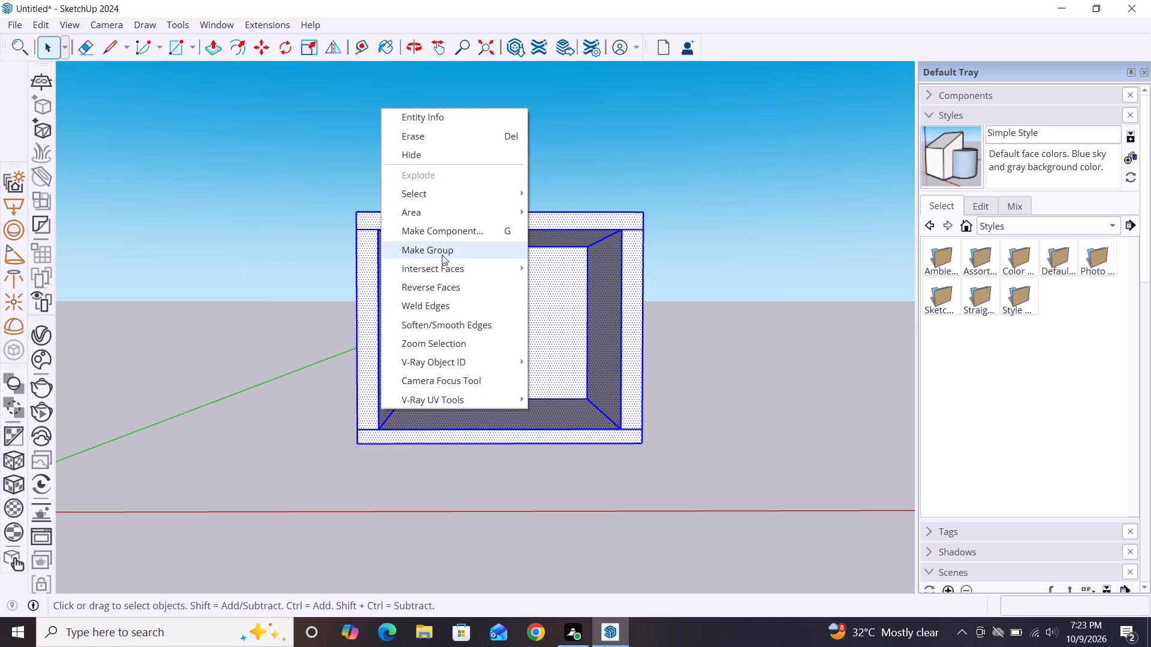
Copy the room group about 8' 1 5/16" straight up, from its bottom front corner to its top front corner, stacking a second storey.
key(m)
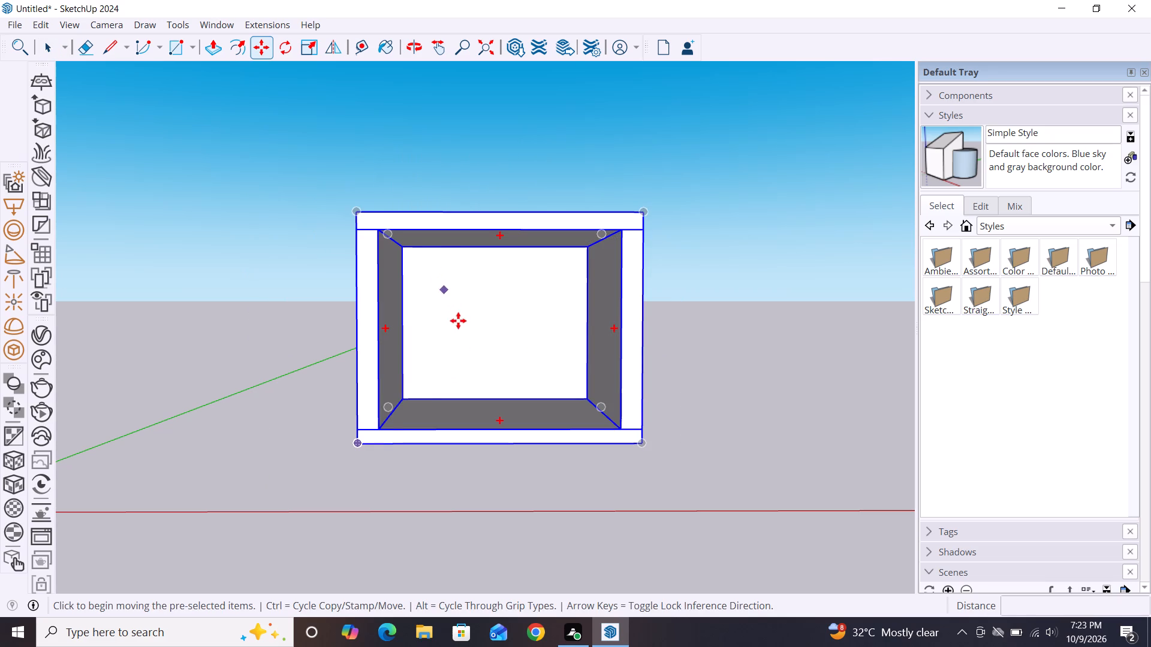
click(639, 445)
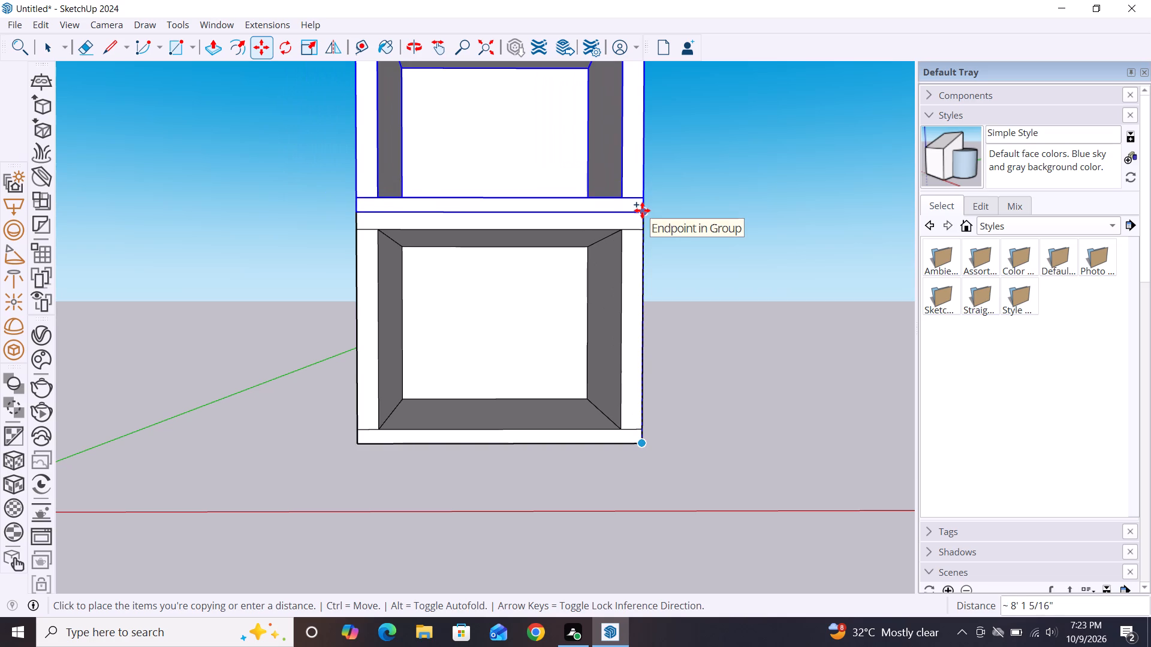
click(642, 210)
key(space)
click(754, 255)
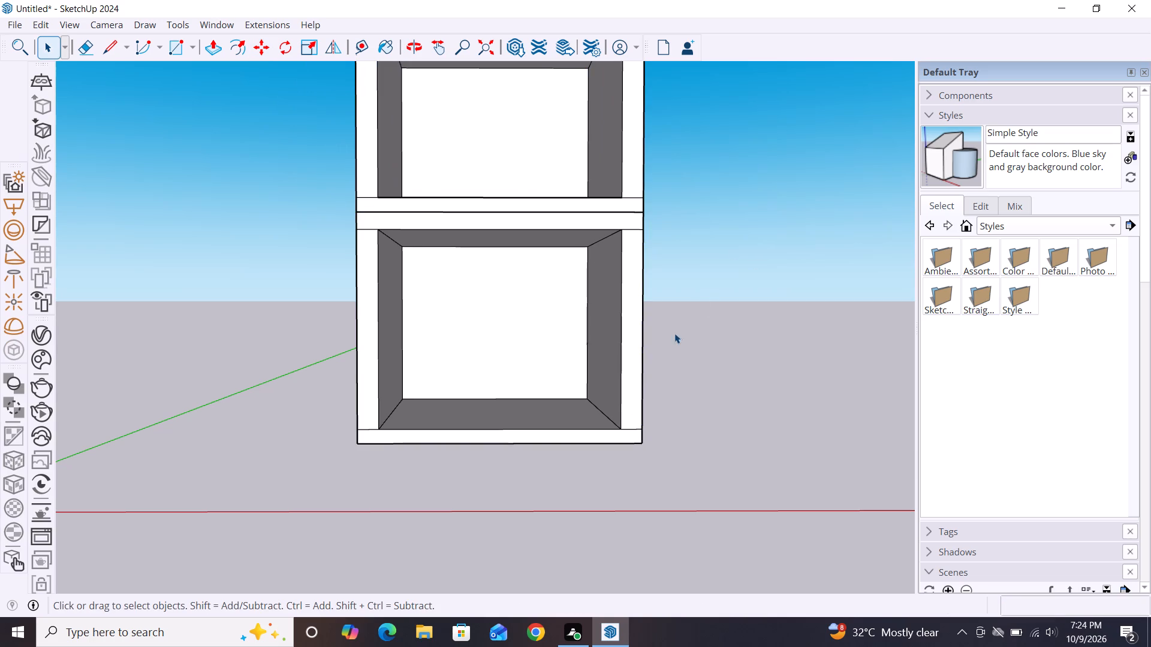
Examine the two stacked rooms from the front and the side, including the joint between the storeys.
scroll(638, 395, down, 6)
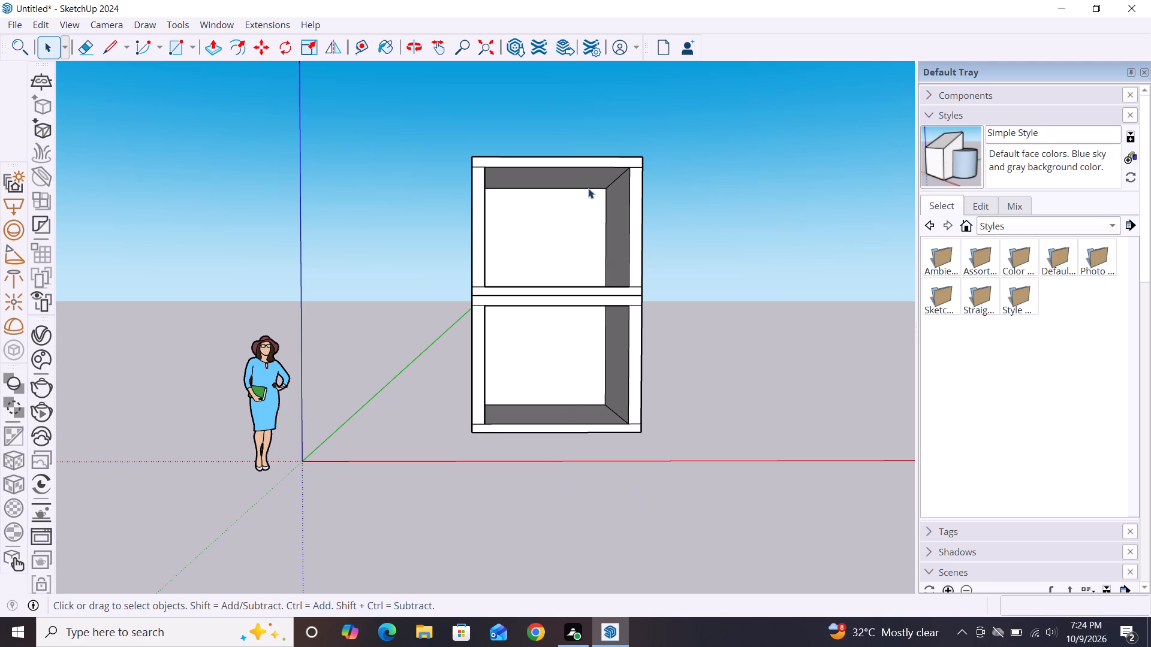
scroll(588, 192, down, 3)
middle_drag(628, 373, 431, 407)
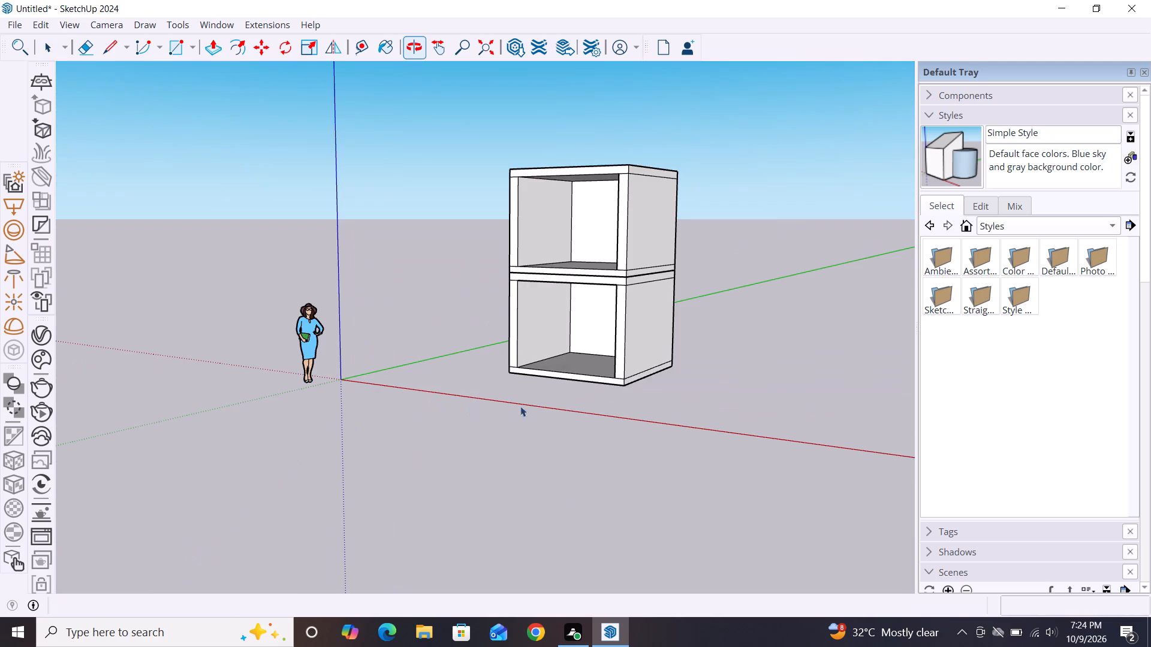
middle_drag(502, 367, 671, 395)
scroll(587, 300, up, 3)
scroll(586, 300, down, 3)
middle_drag(634, 367, 243, 406)
scroll(626, 298, up, 3)
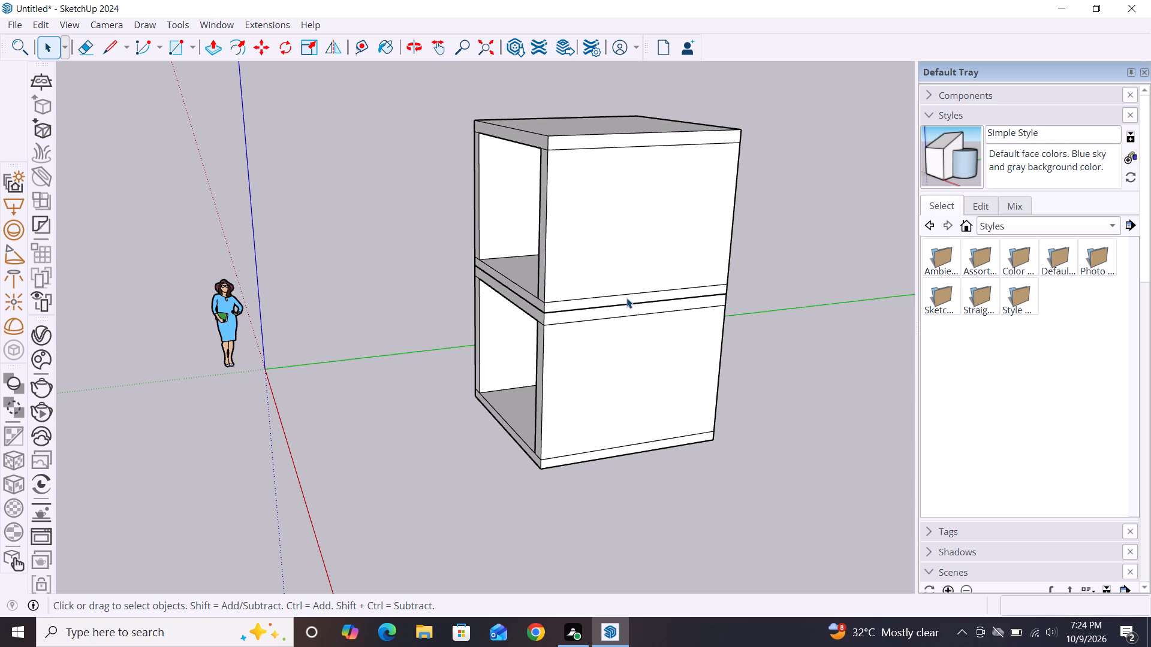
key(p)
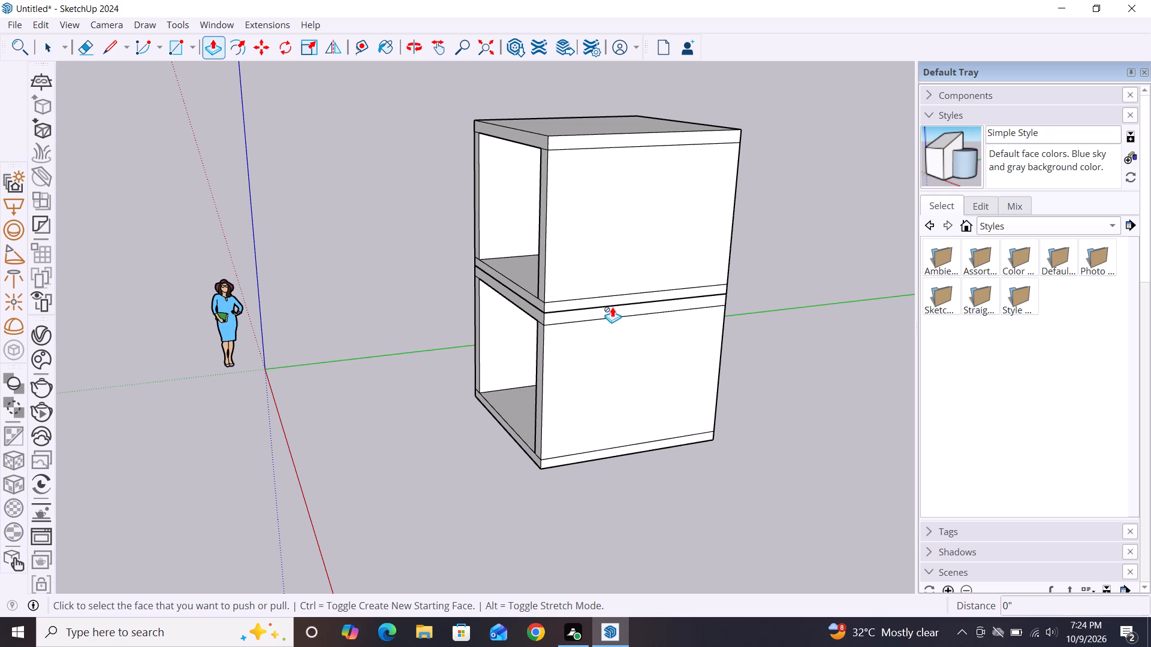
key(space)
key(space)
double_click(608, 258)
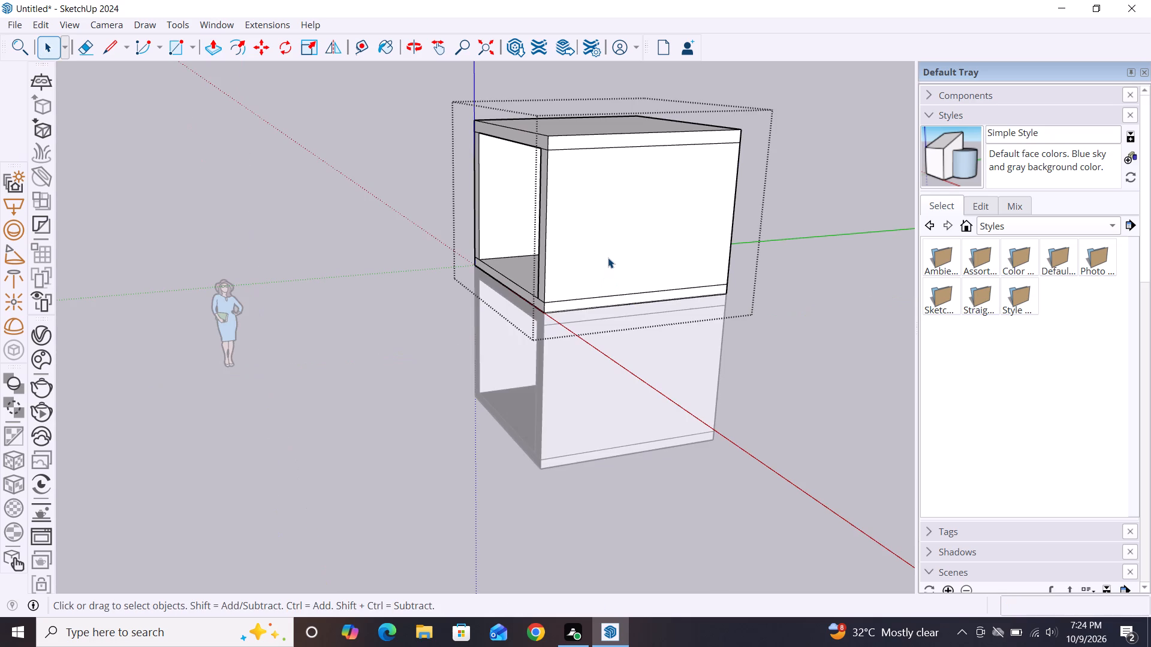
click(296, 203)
Explode the upper and lower room groups into loose geometry.
click(560, 208)
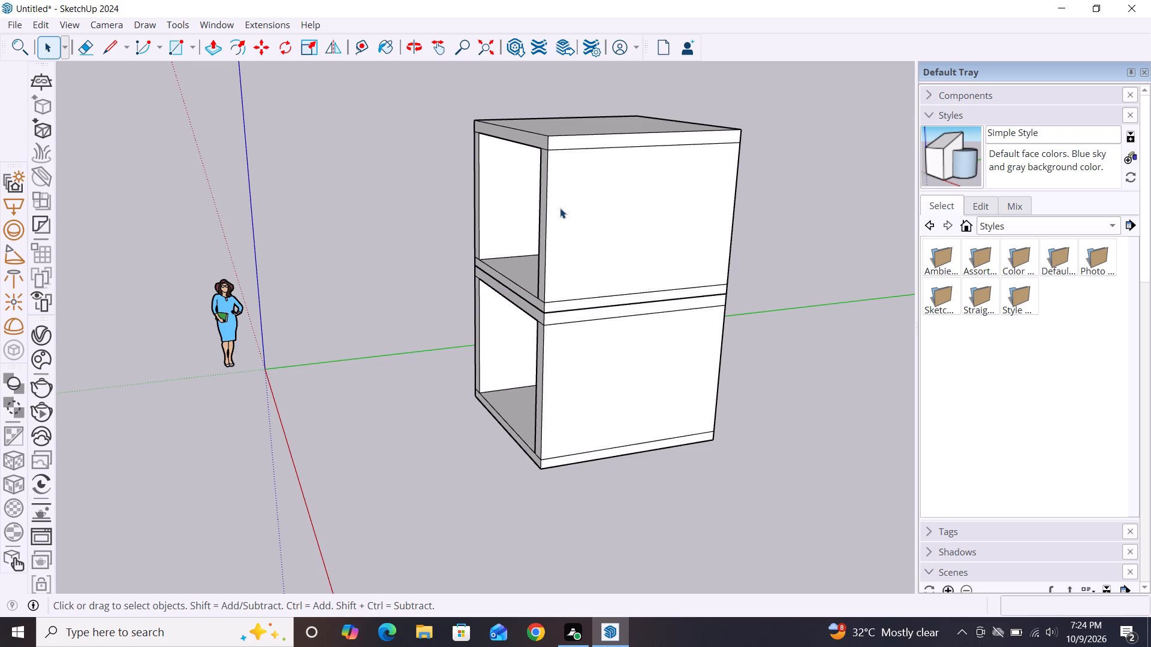
right_click(560, 208)
click(608, 310)
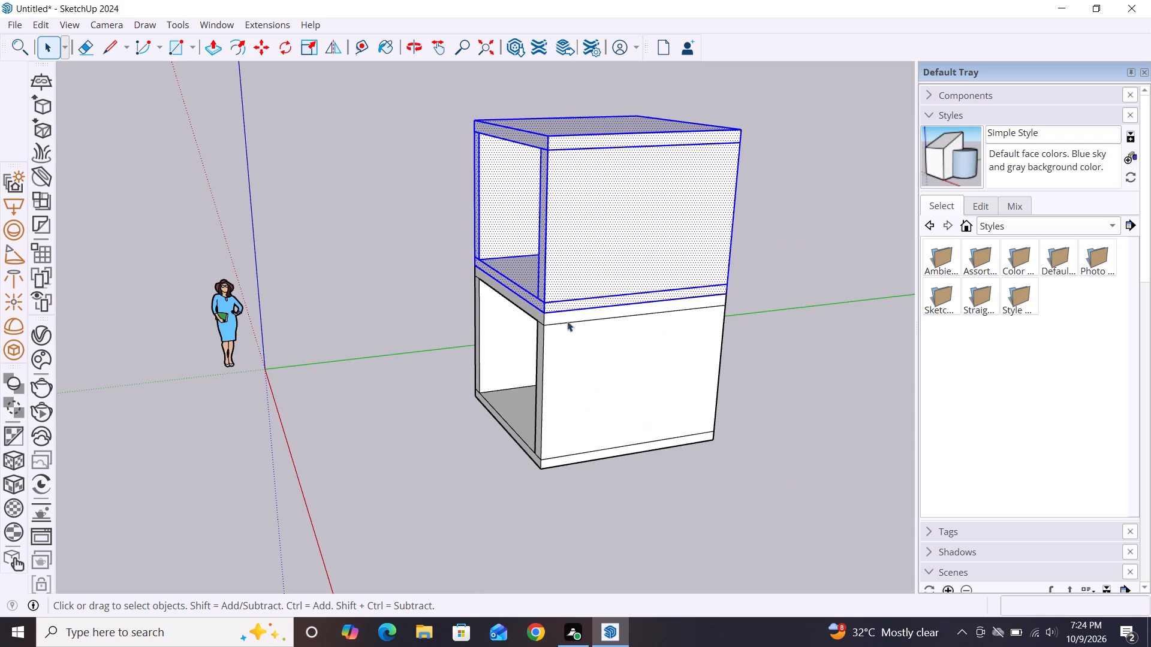
click(553, 347)
right_click(552, 340)
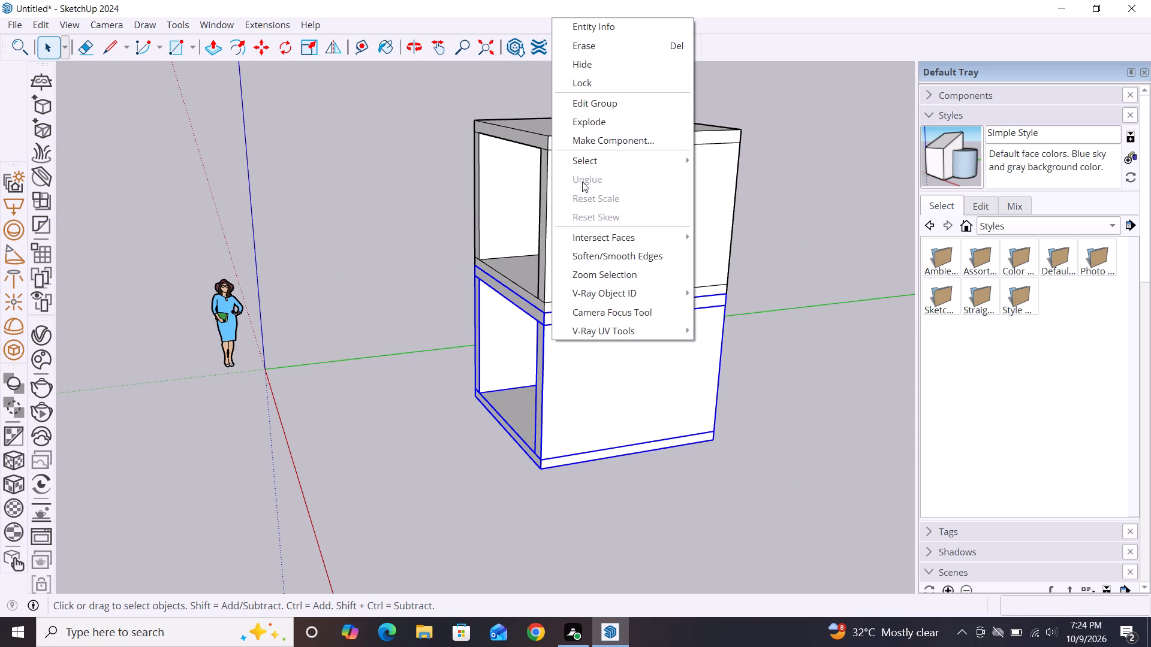
click(590, 122)
click(776, 227)
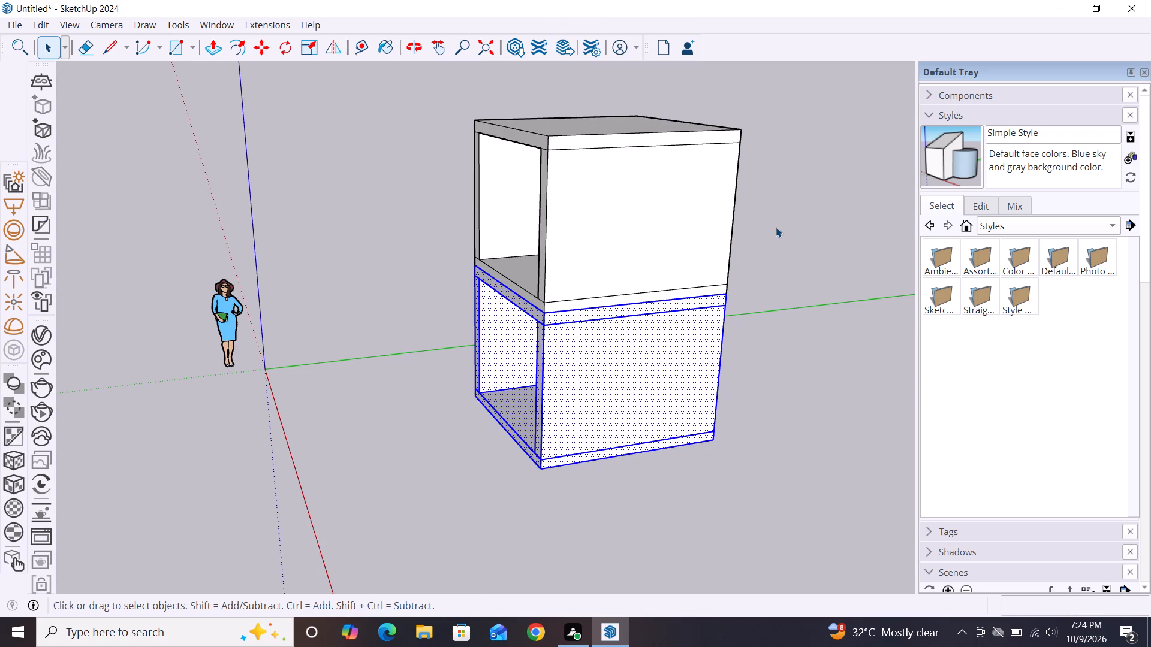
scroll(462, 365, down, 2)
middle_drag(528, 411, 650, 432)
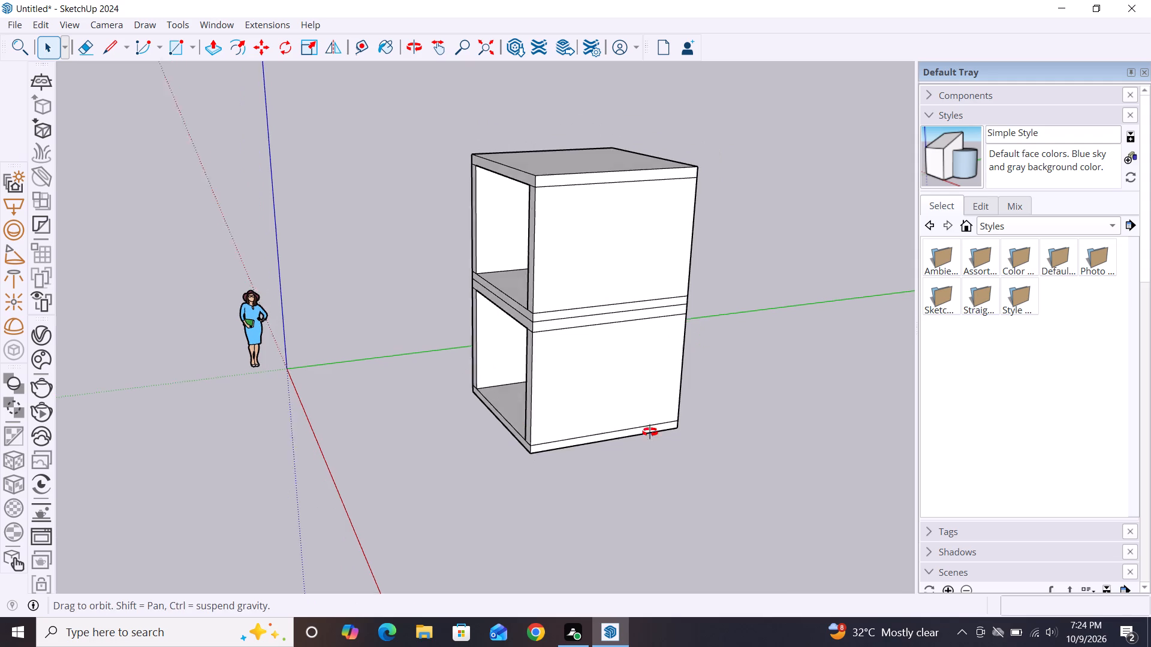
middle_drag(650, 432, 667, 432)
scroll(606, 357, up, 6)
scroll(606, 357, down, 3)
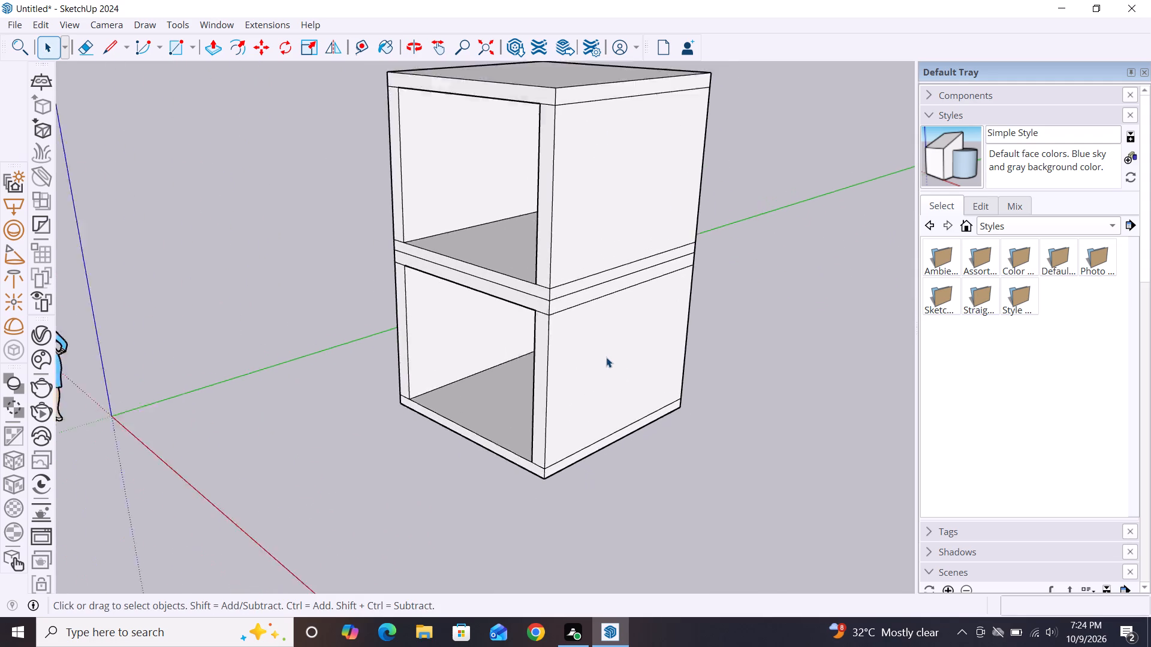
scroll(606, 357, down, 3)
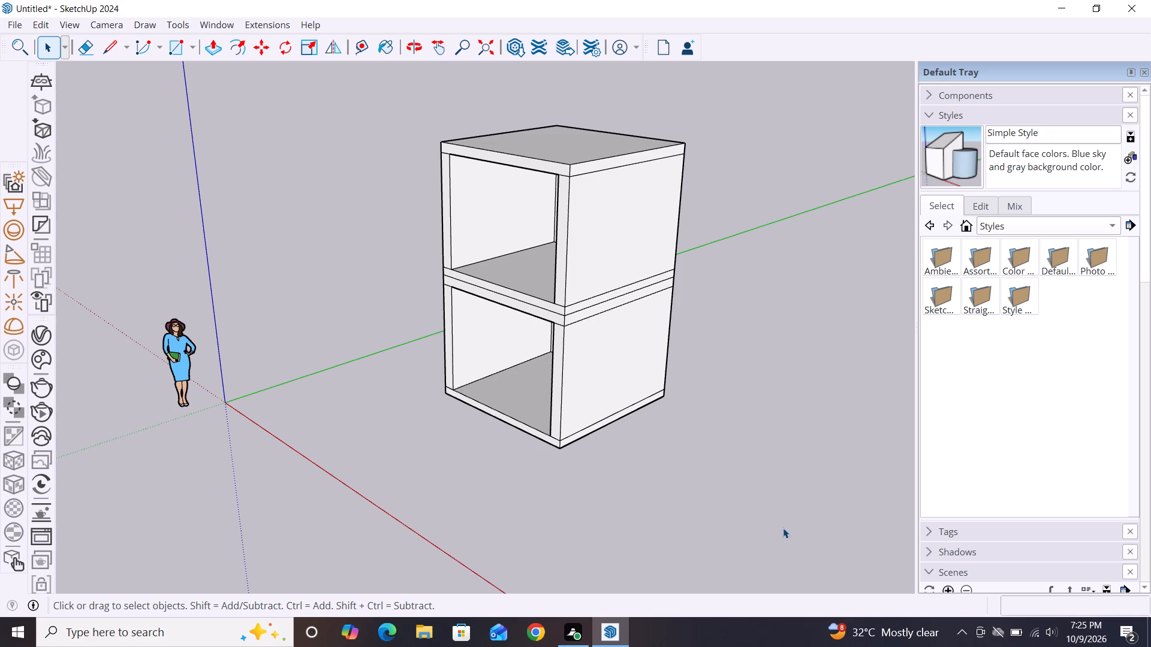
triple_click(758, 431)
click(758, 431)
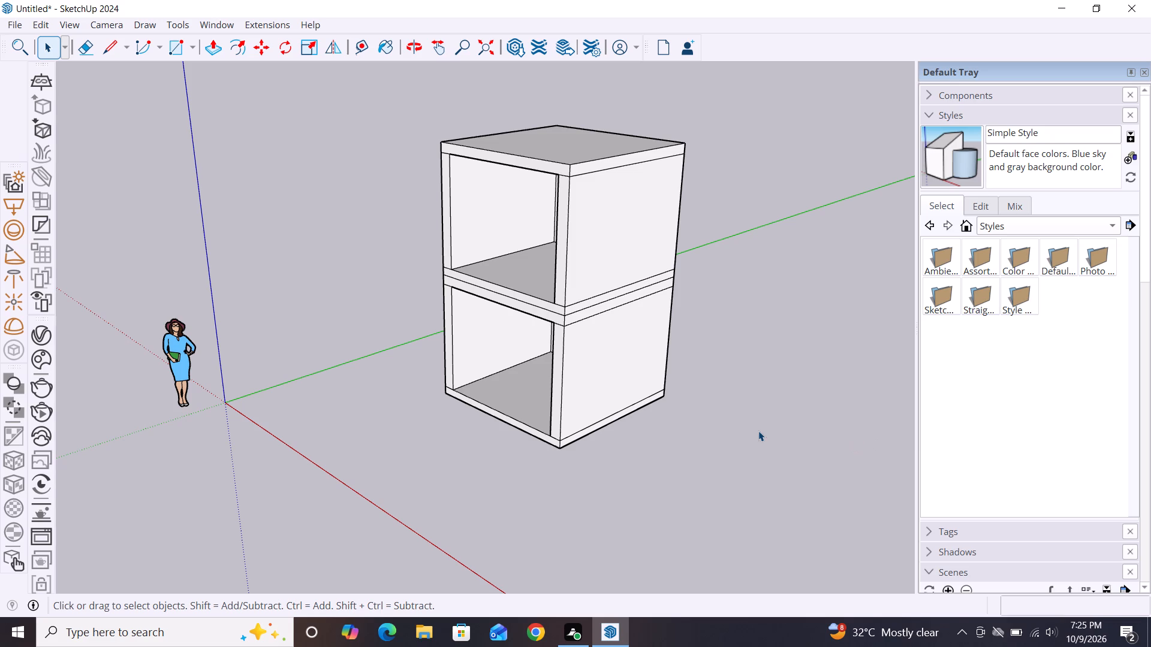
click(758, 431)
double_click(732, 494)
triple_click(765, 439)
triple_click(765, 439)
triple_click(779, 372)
Examine the two-storey block from the front, corner and side, including the slab edges where the storeys meet.
scroll(502, 383, down, 2)
middle_drag(502, 417, 766, 418)
scroll(554, 359, up, 3)
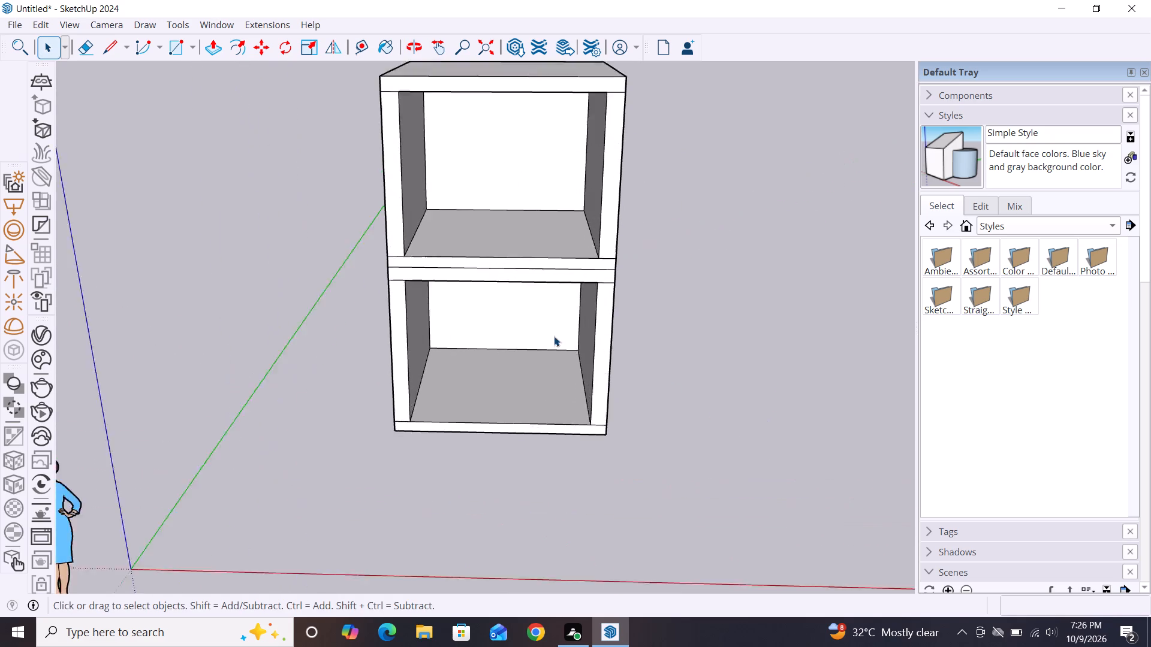
scroll(554, 336, up, 5)
scroll(554, 336, down, 7)
double_click(677, 355)
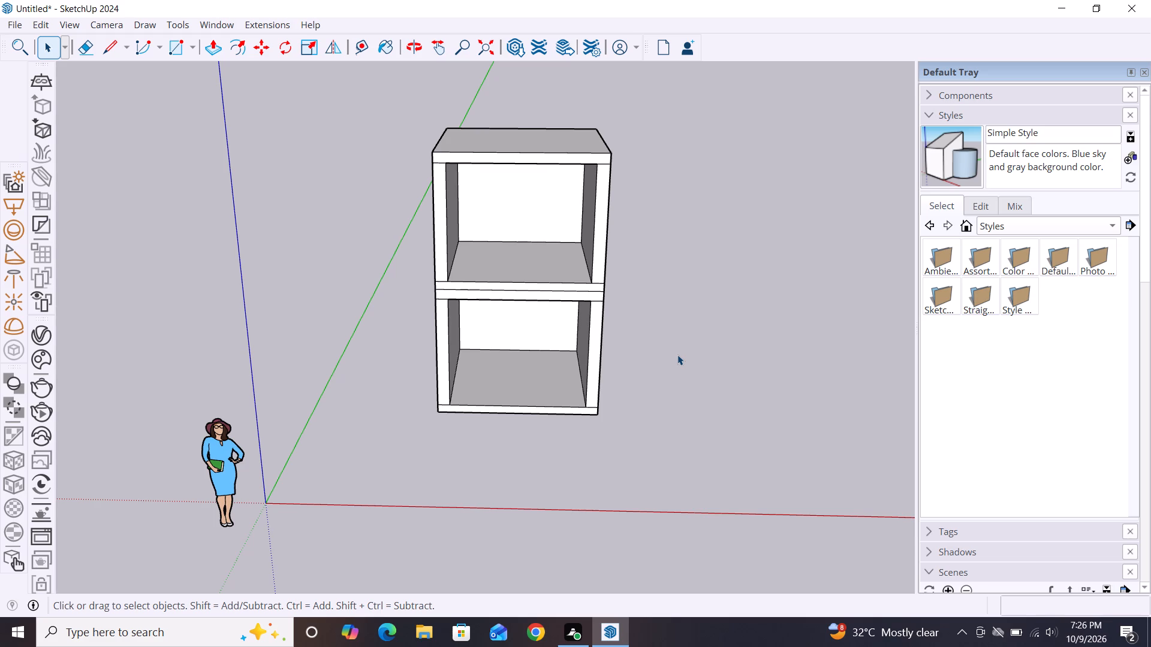
scroll(634, 246, up, 4)
scroll(638, 234, down, 3)
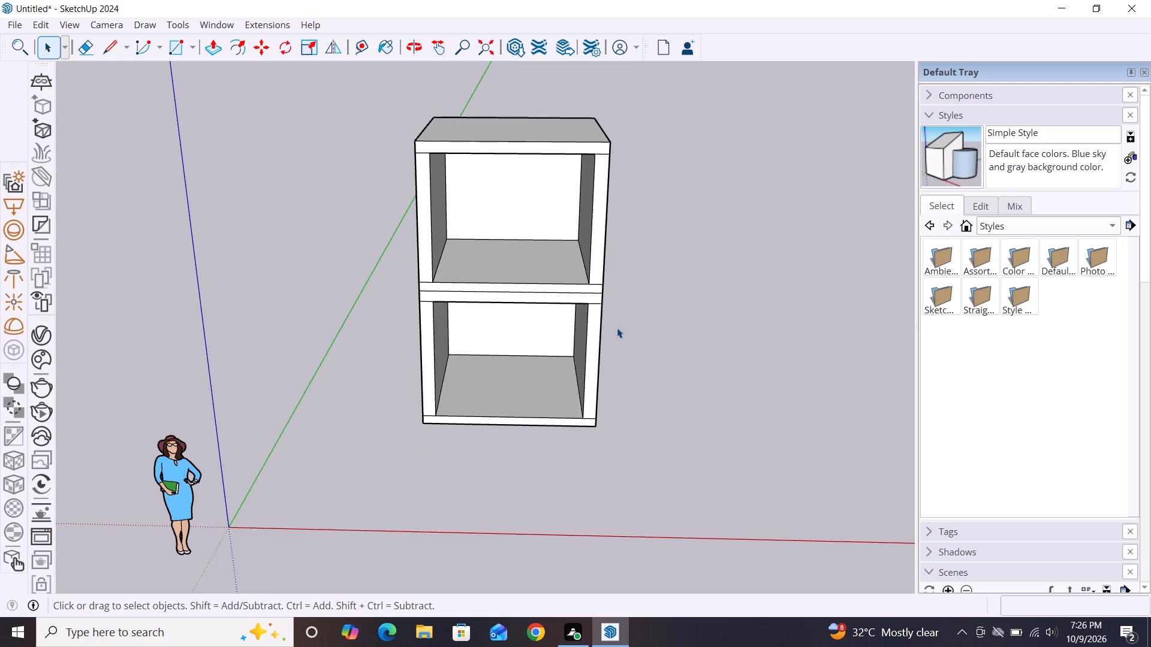
middle_drag(618, 328, 336, 344)
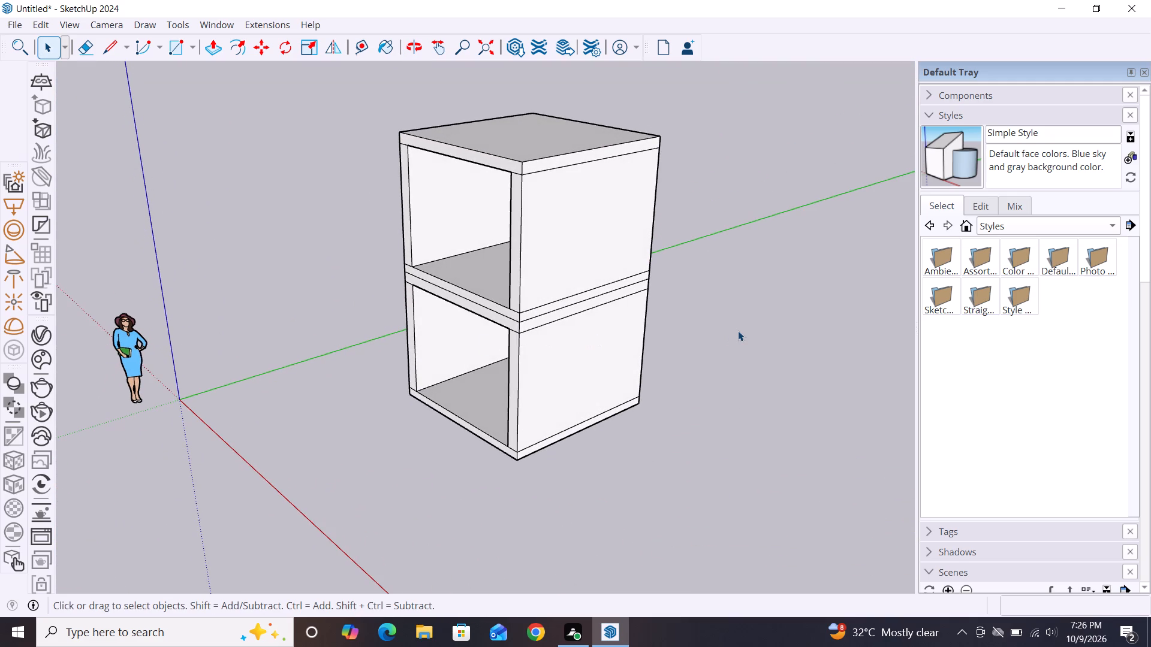
scroll(796, 337, down, 2)
middle_drag(764, 518, 607, 502)
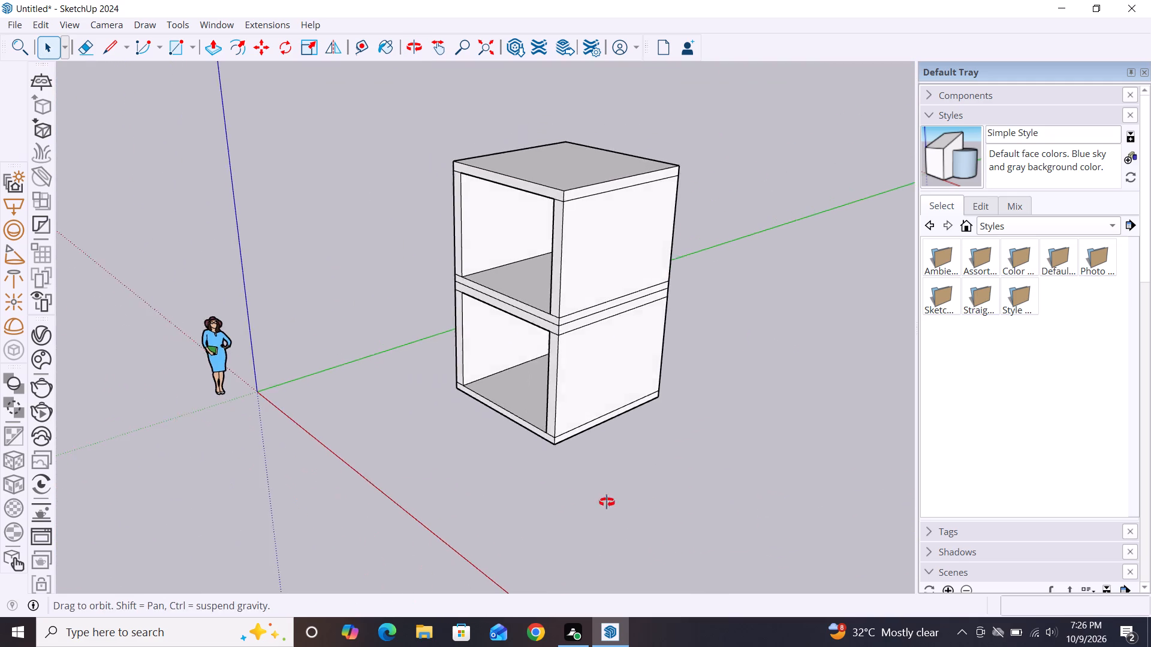
middle_drag(607, 502, 498, 502)
scroll(544, 386, up, 4)
scroll(546, 382, down, 1)
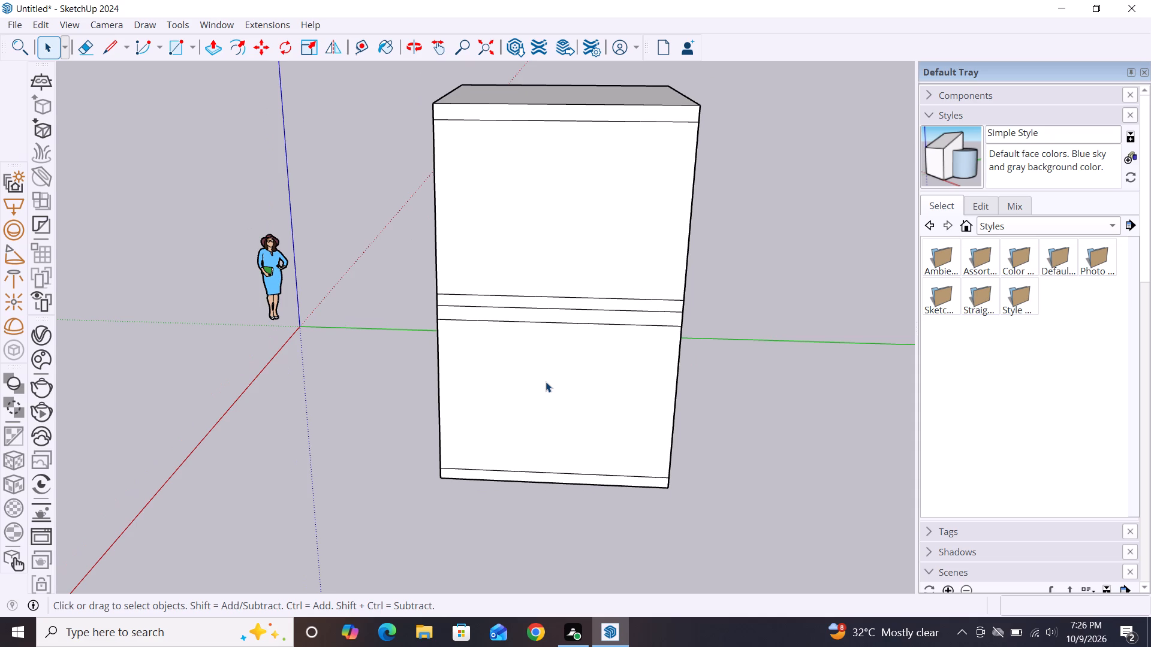
scroll(558, 377, down, 1)
scroll(511, 320, down, 1)
scroll(510, 318, up, 1)
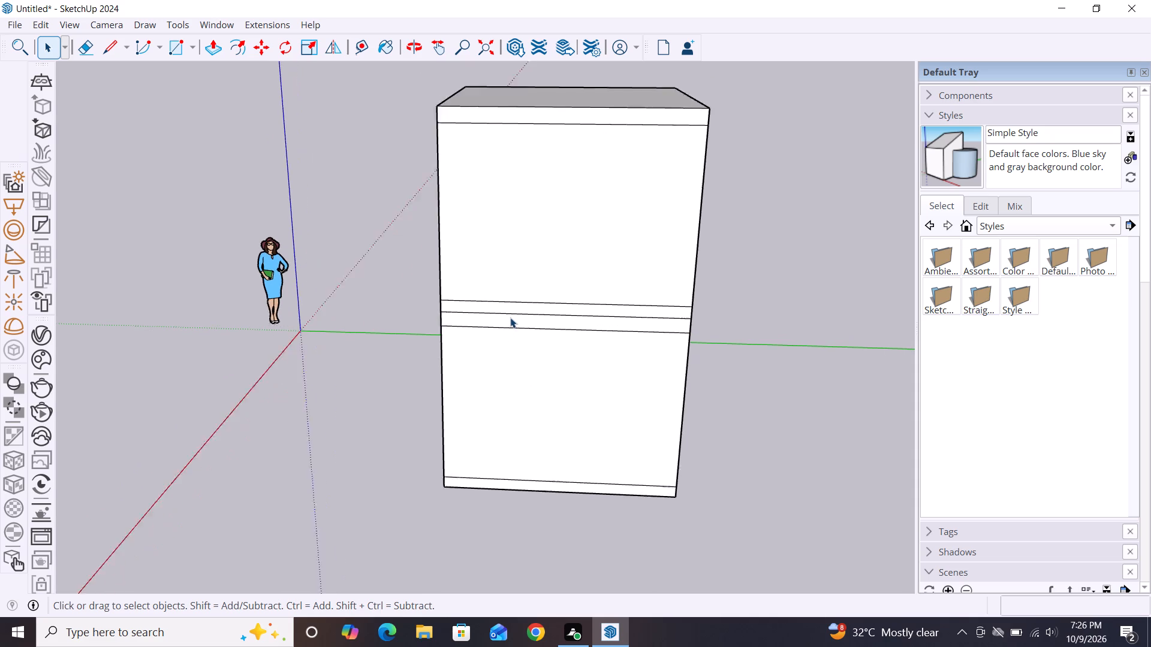
scroll(510, 318, up, 2)
scroll(510, 318, down, 2)
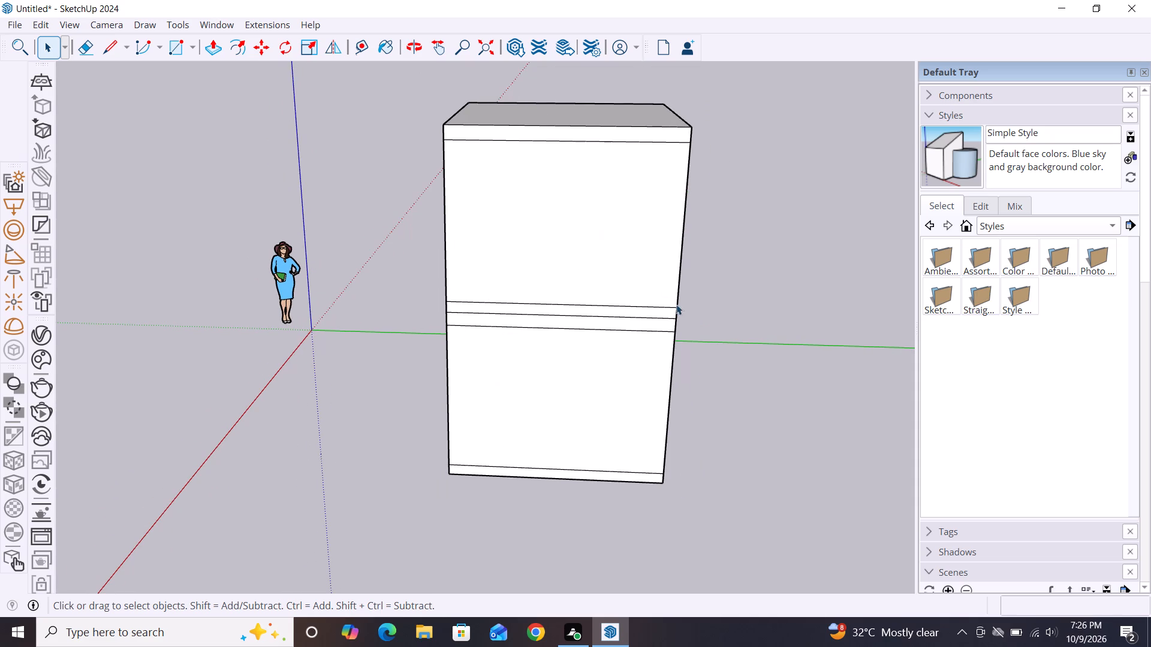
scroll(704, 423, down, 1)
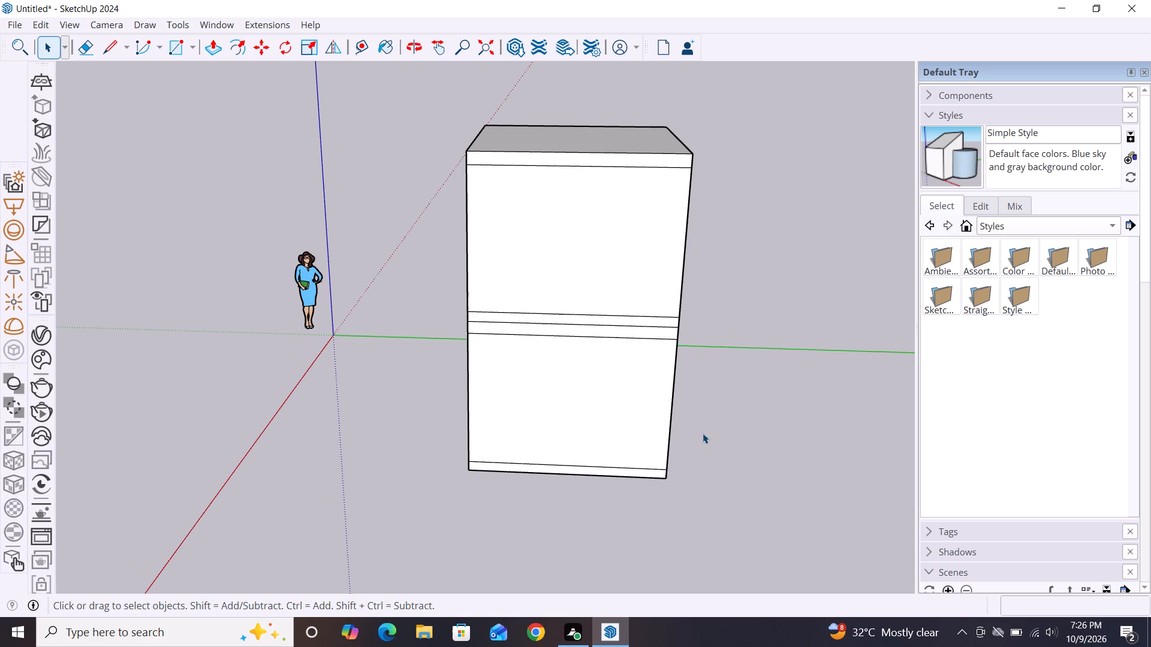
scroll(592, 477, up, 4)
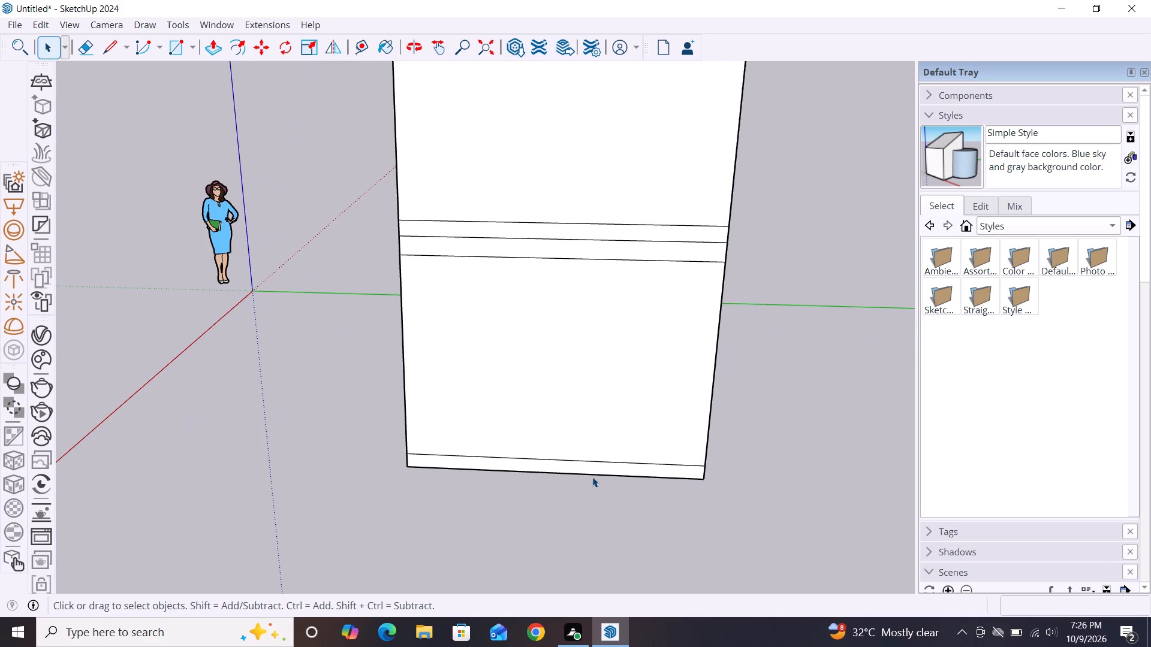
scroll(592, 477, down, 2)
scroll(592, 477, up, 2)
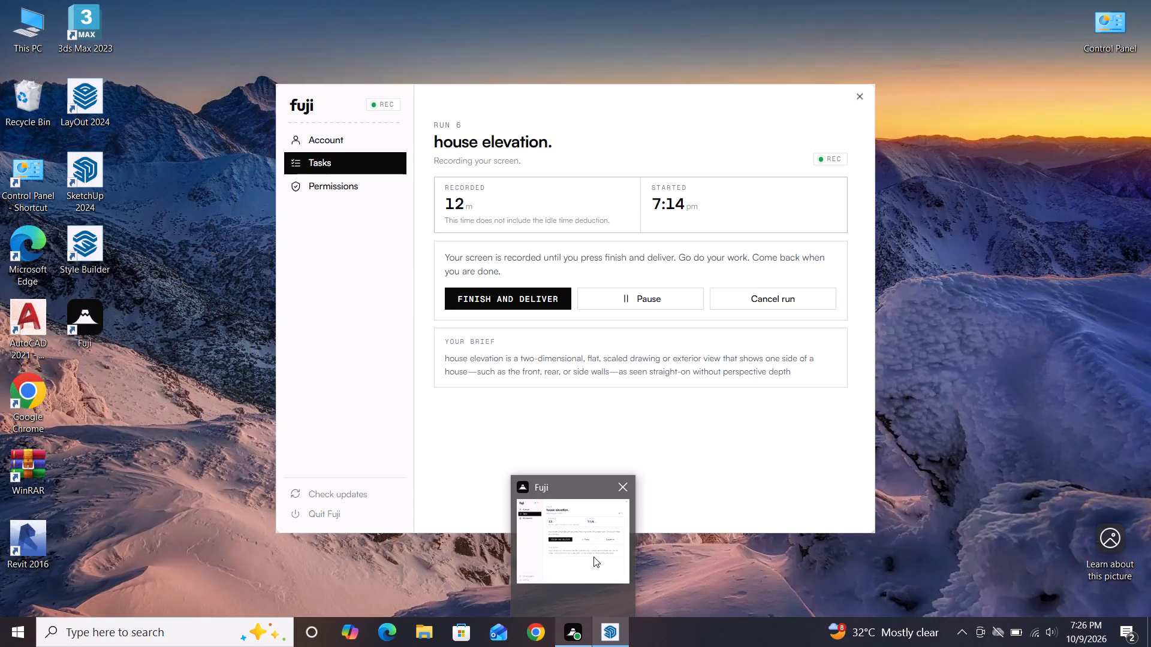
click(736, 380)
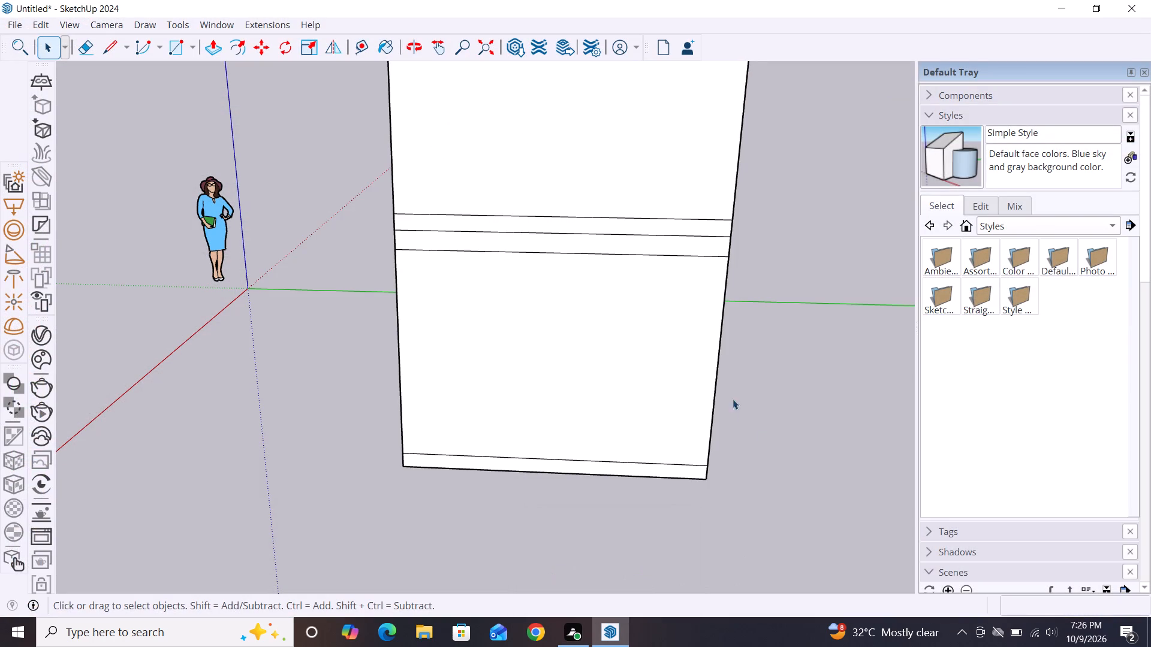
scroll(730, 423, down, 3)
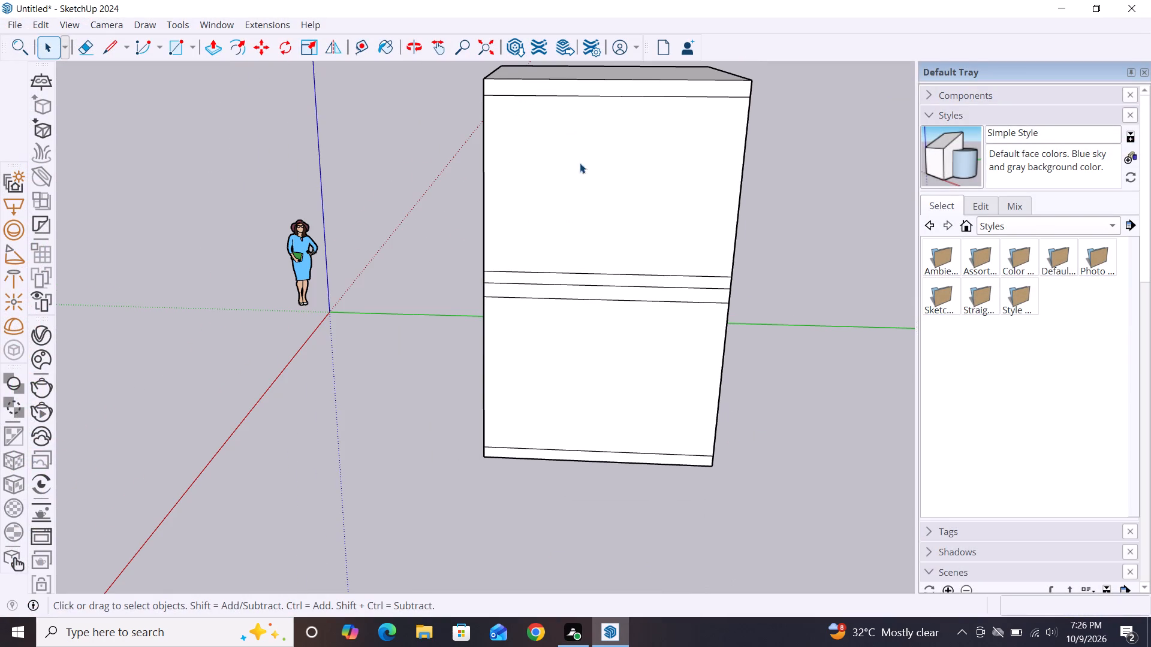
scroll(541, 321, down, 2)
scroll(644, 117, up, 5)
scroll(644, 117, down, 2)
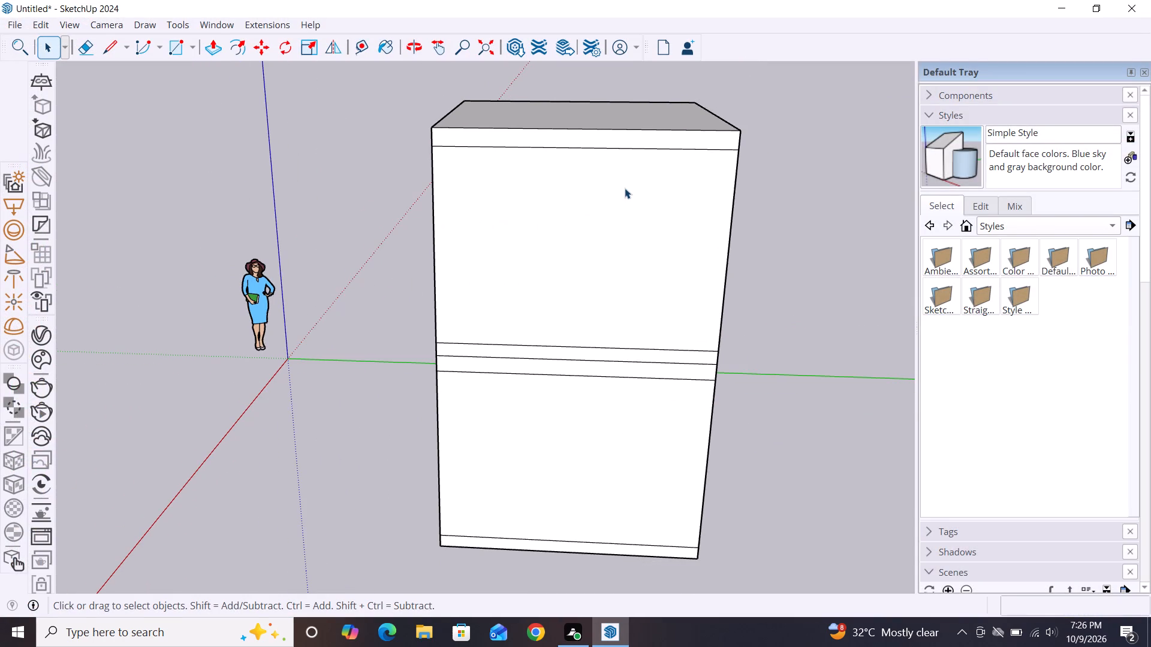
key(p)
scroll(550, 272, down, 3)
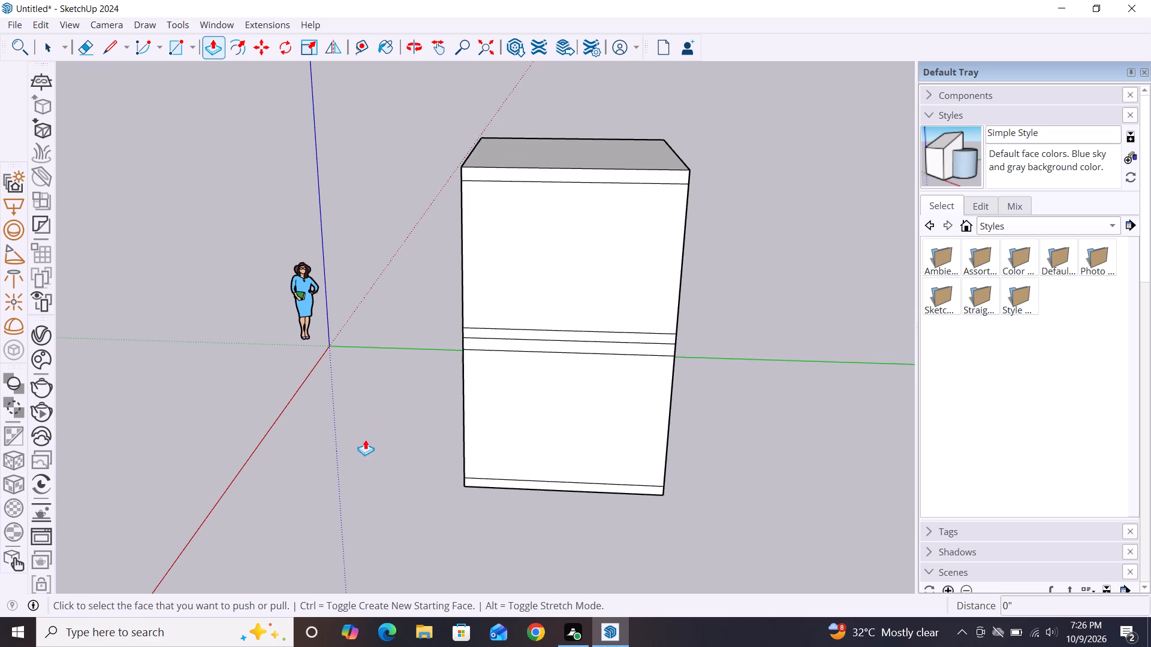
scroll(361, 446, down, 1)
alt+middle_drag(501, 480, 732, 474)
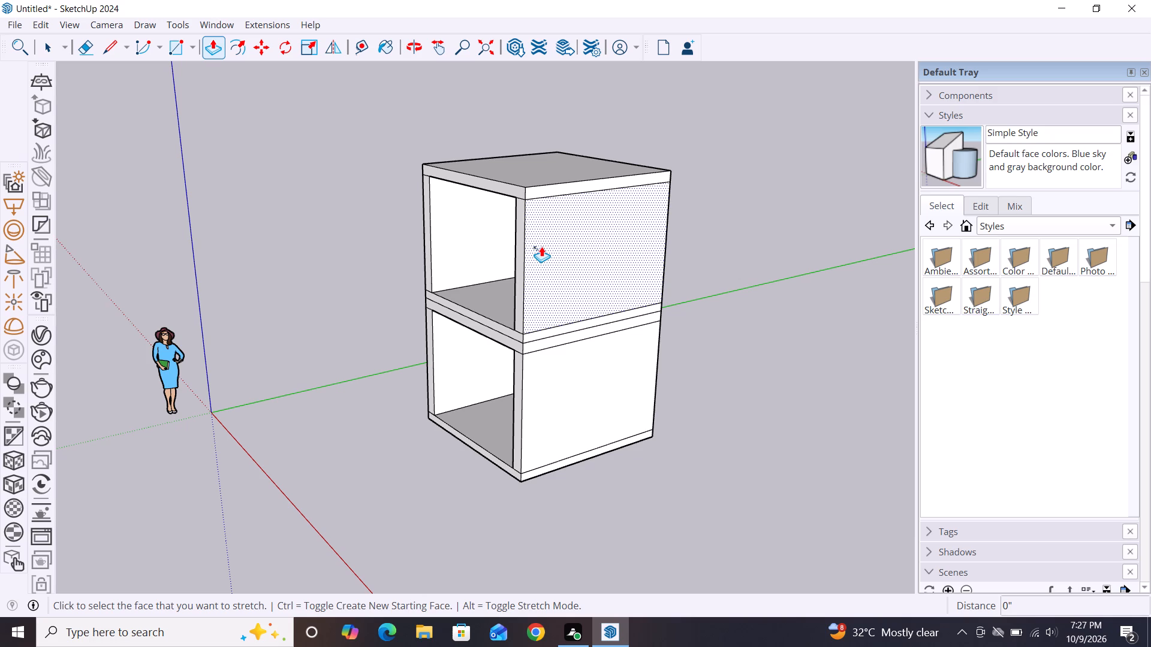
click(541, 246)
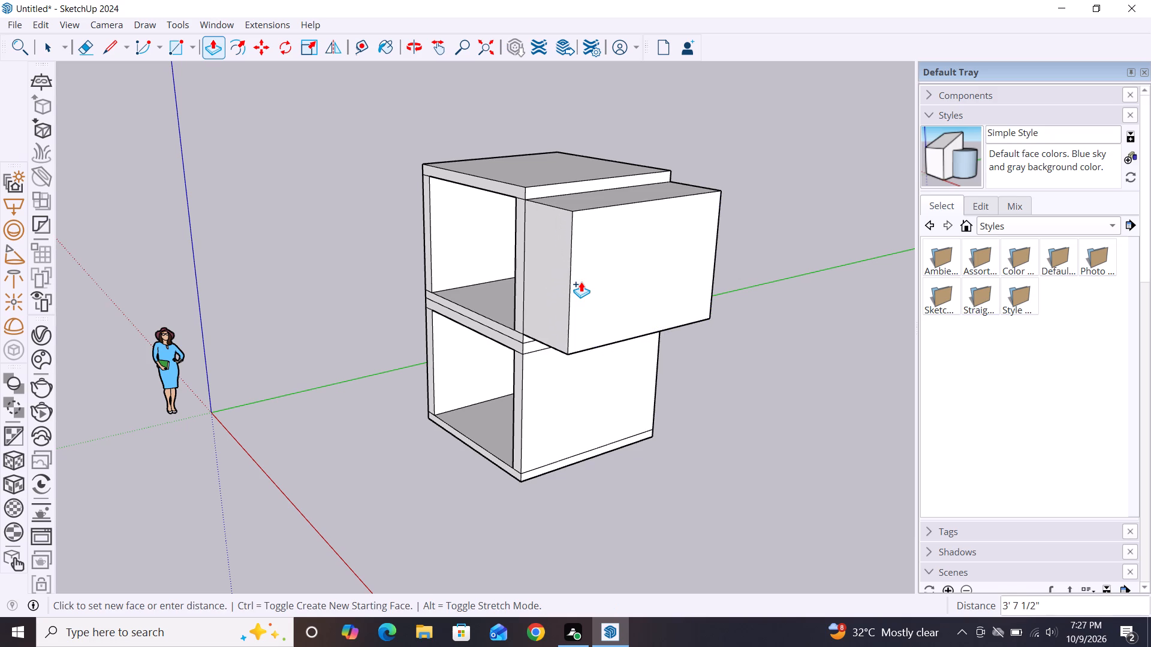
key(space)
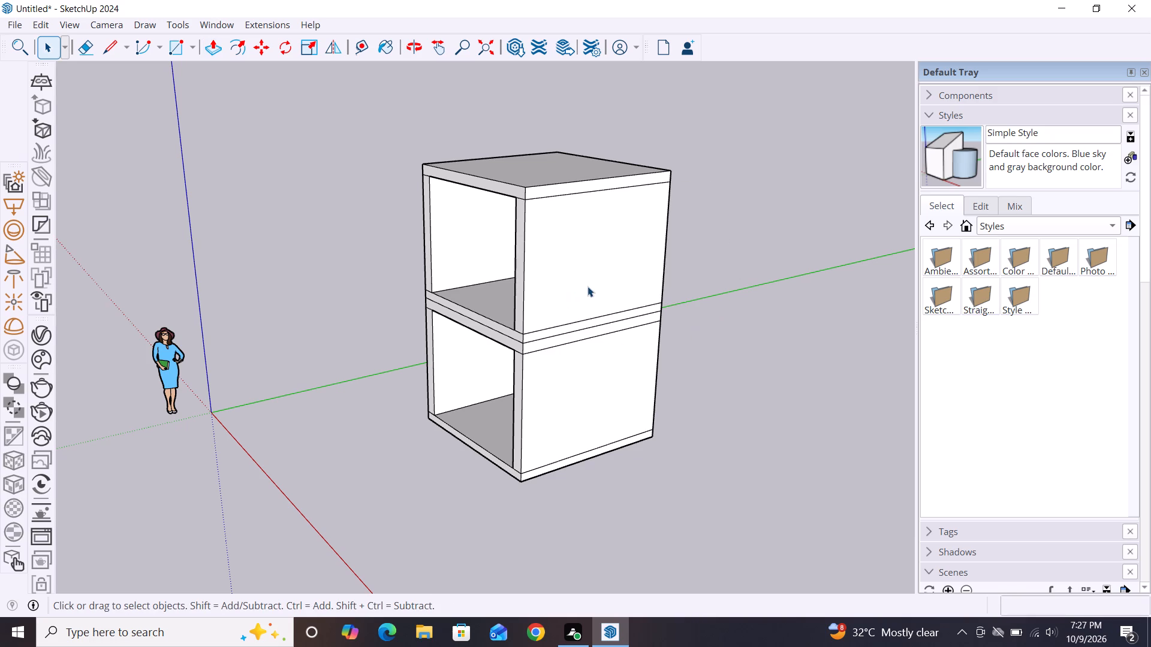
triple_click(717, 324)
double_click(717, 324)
Push/Pull the upper storey's outer side wall outward about 5' 4 7/8", extending the mid-slab edges, lower side wall and floor slab edge to match.
key(p)
click(555, 268)
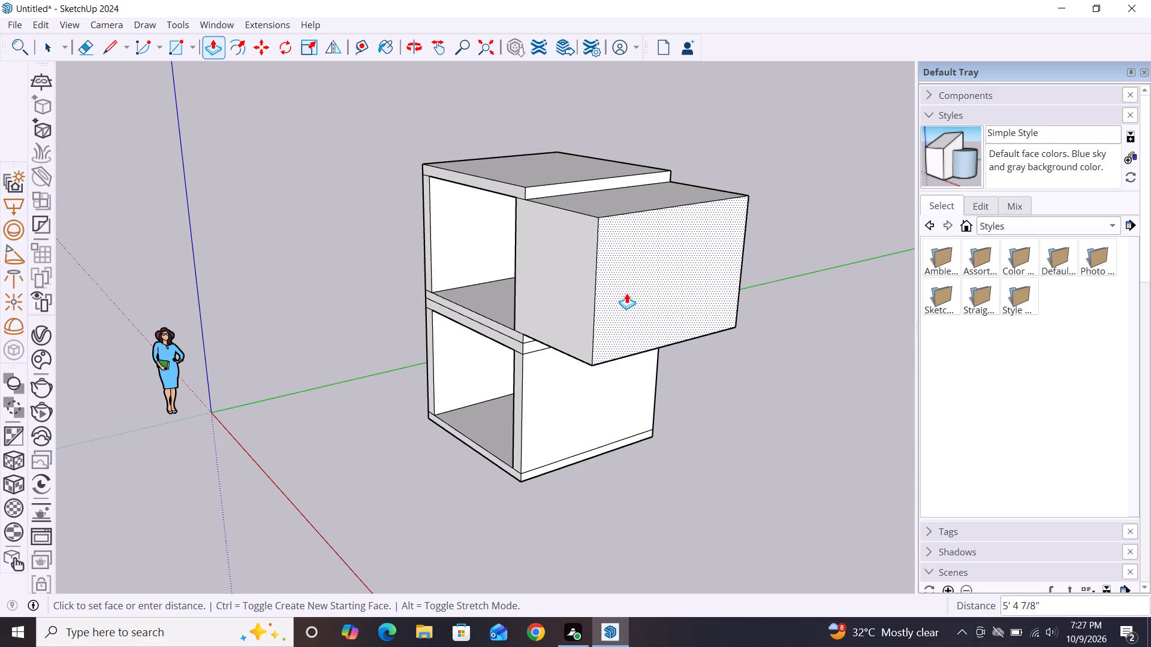
click(626, 293)
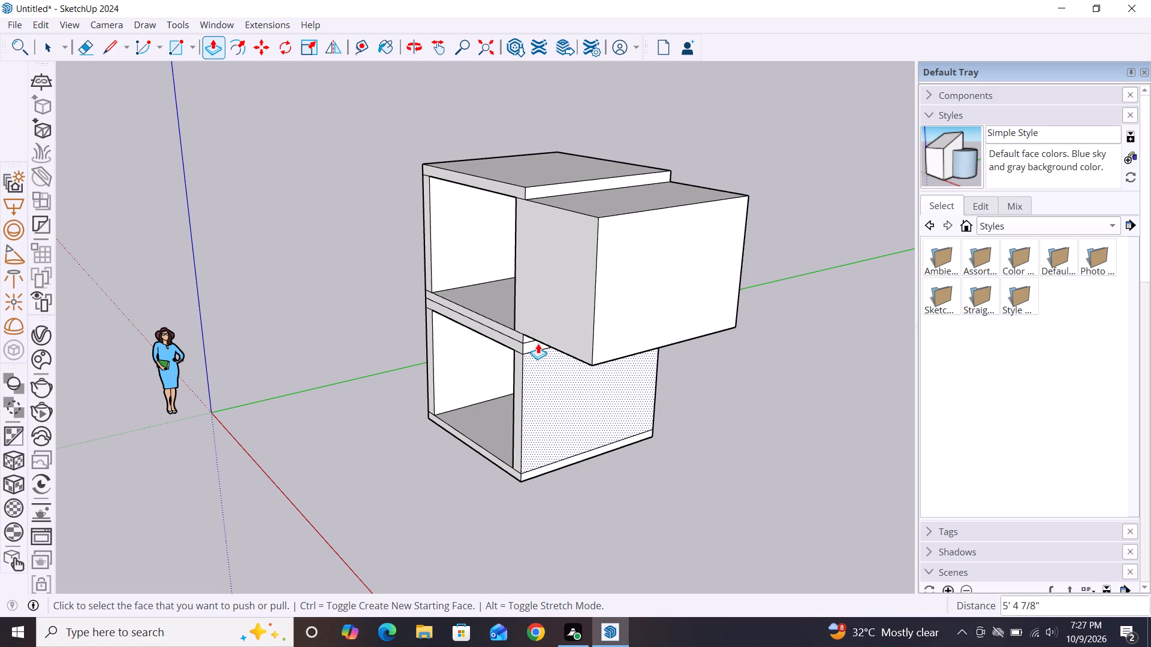
click(531, 339)
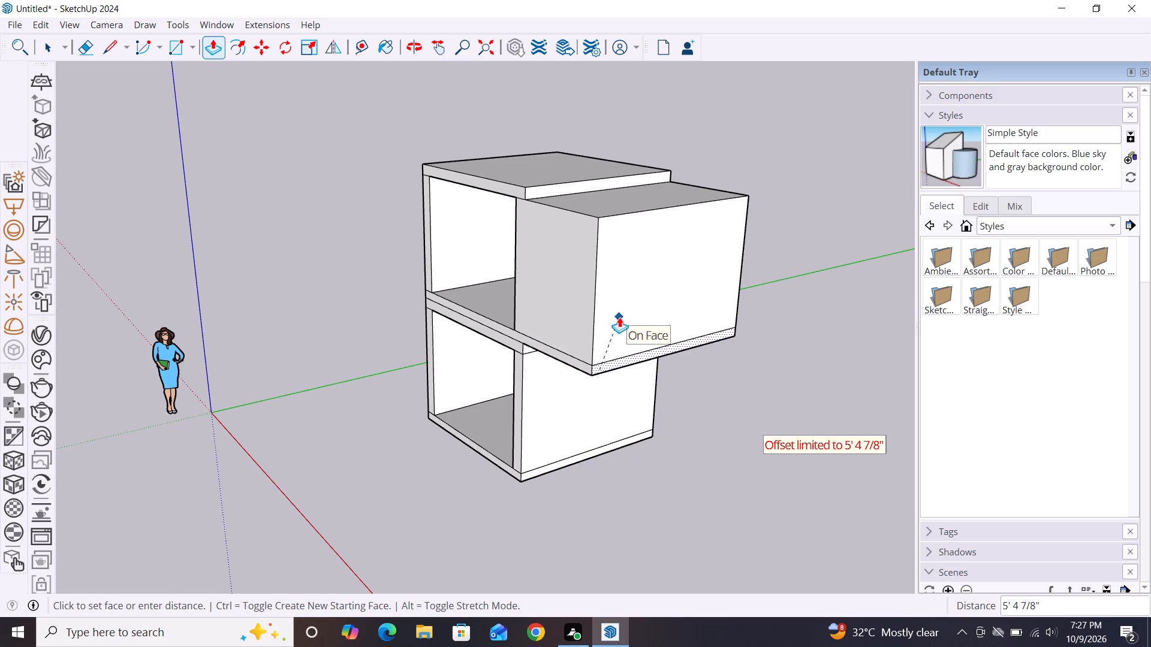
click(619, 317)
click(531, 349)
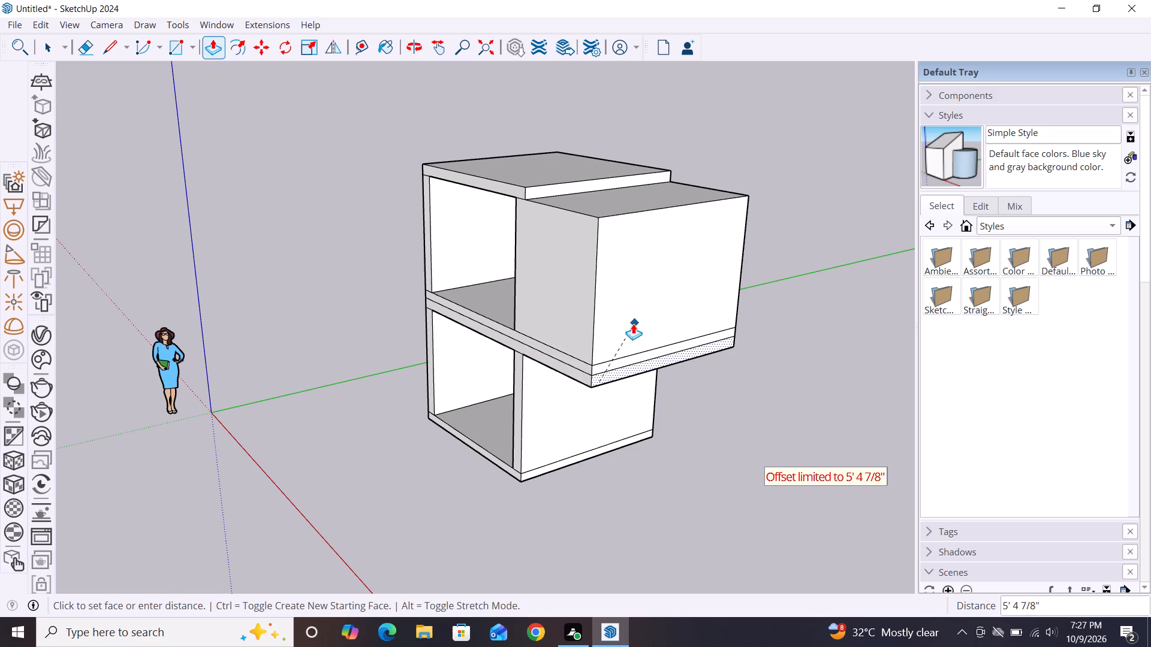
click(633, 323)
double_click(544, 398)
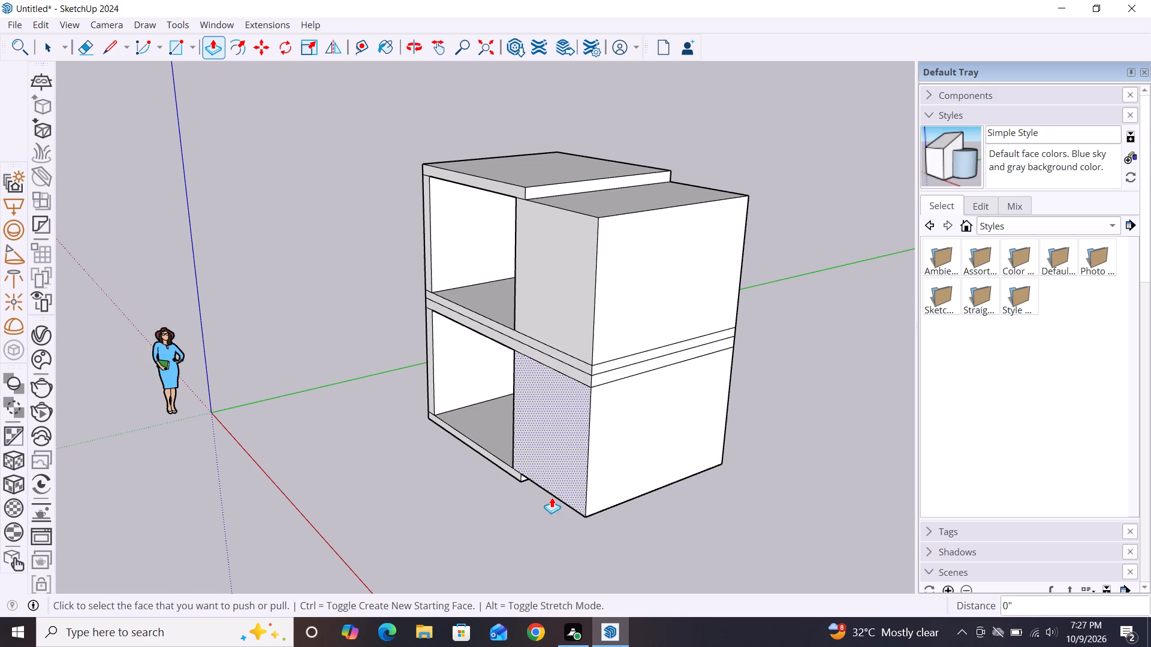
click(525, 480)
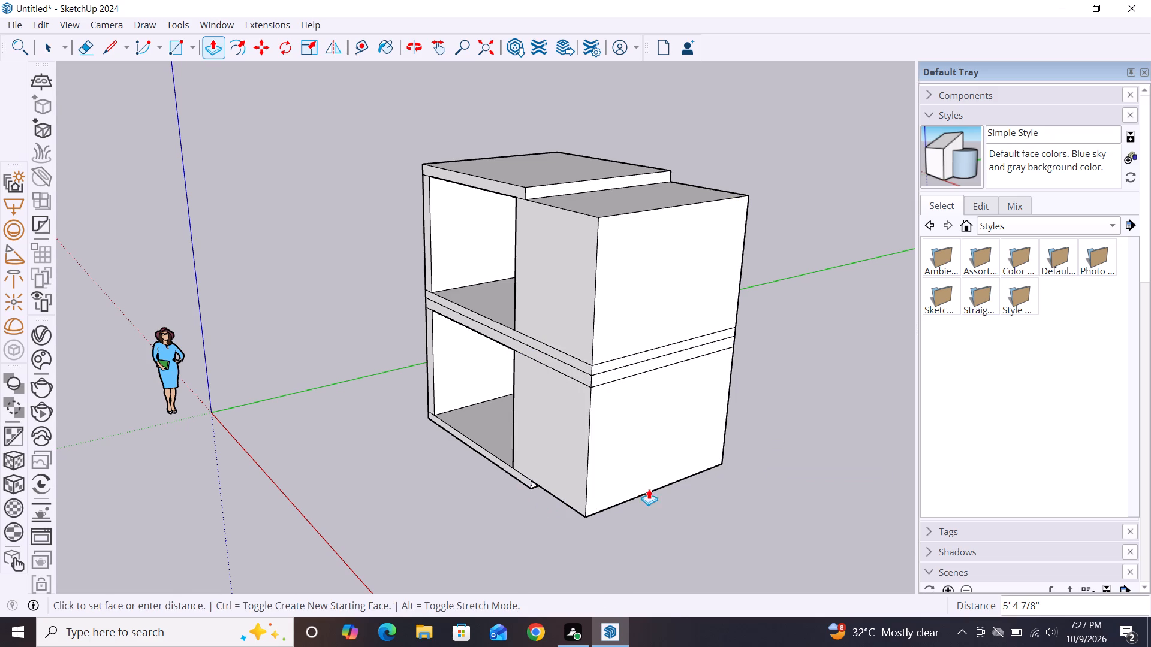
click(623, 437)
Push/Pull the roof slab's side edge outward about 5' 4 7/8", flush with the extended side wall.
scroll(439, 510, down, 3)
middle_drag(478, 518, 795, 491)
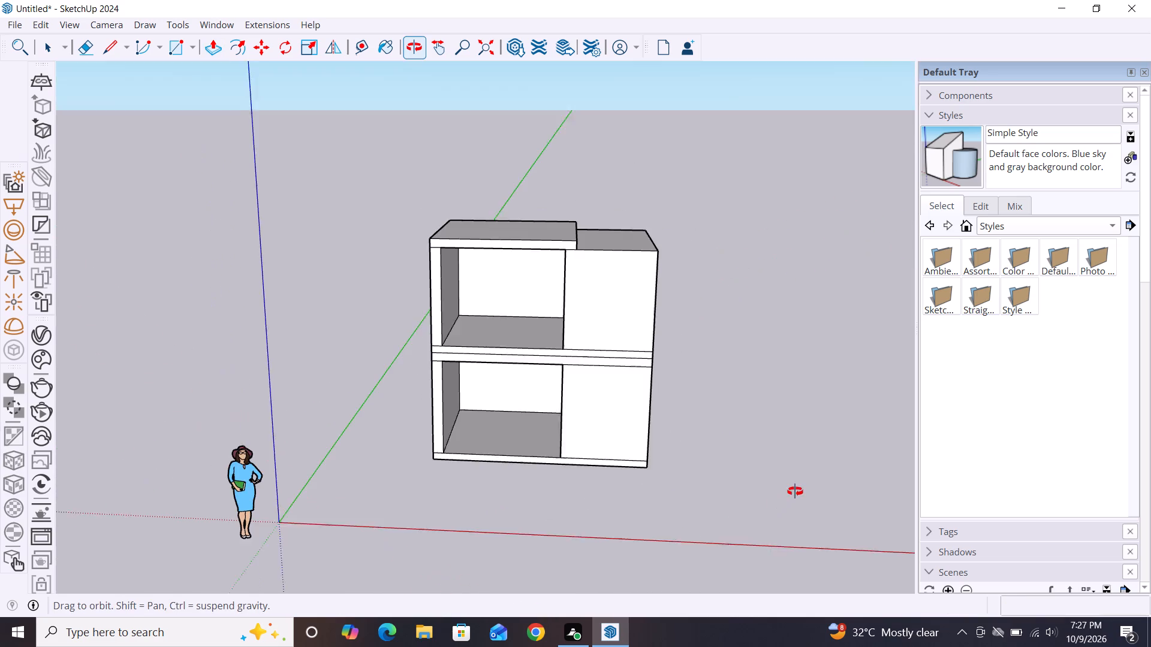
middle_drag(795, 491, 797, 489)
scroll(610, 478, down, 1)
middle_drag(685, 420, 258, 440)
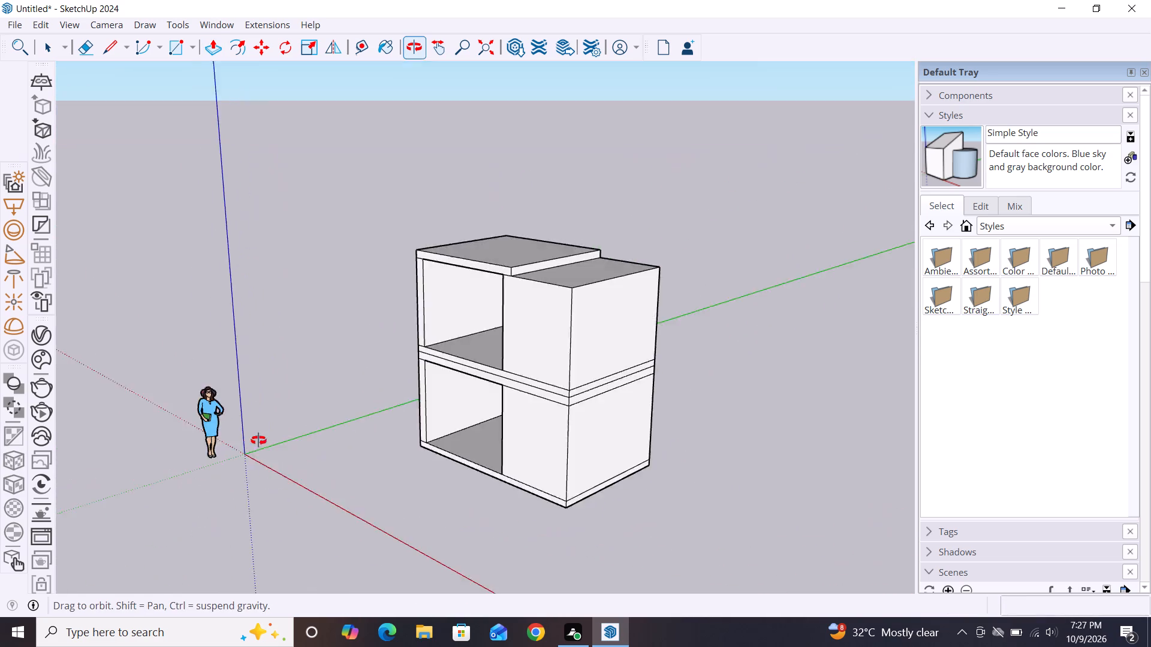
middle_drag(258, 440, 259, 440)
click(528, 270)
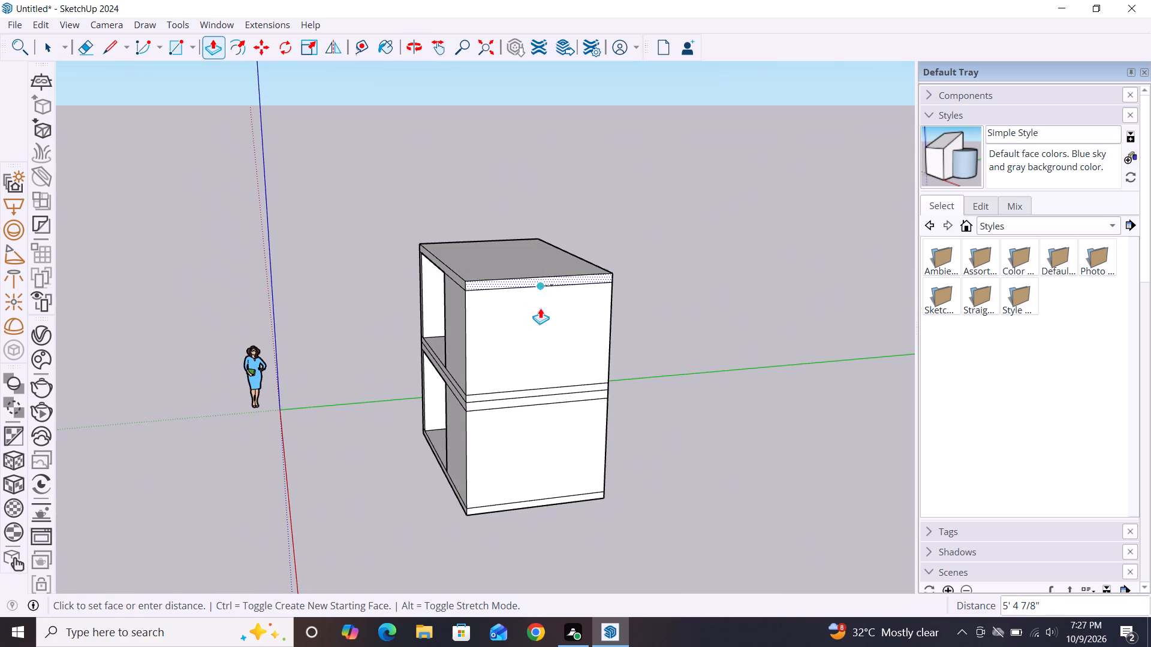
click(535, 333)
scroll(638, 293, down, 3)
key(space)
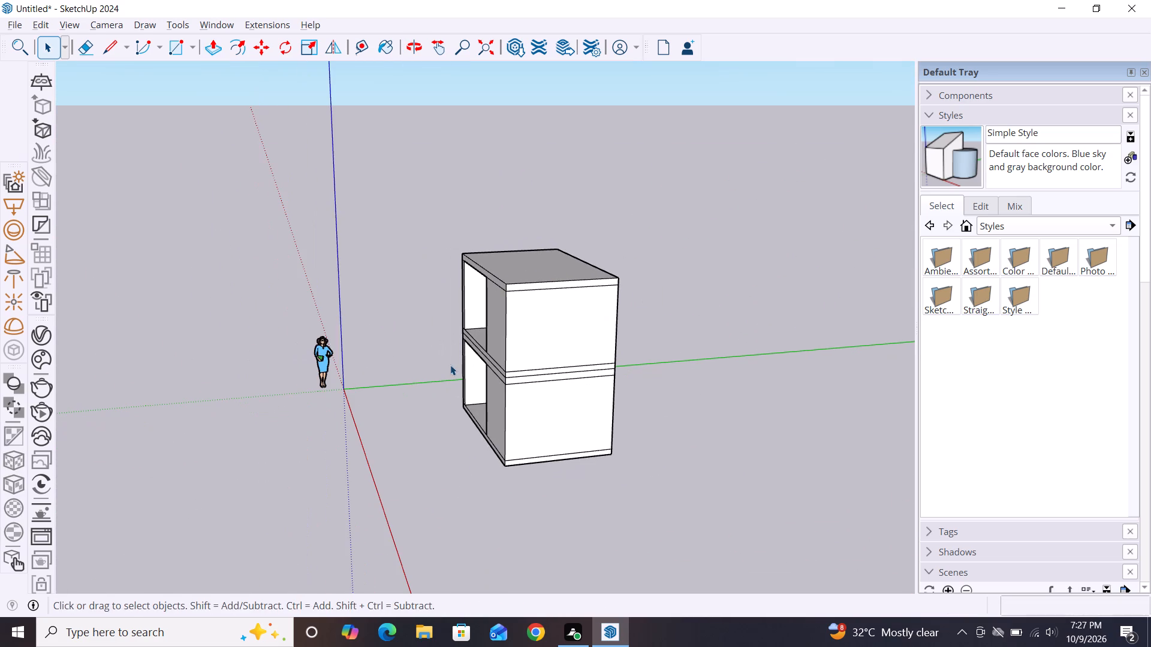
Examine the widened two-storey block from the front and both sides, including the thickened side walls inside the openings.
alt+middle_drag(450, 365, 806, 374)
scroll(530, 356, up, 2)
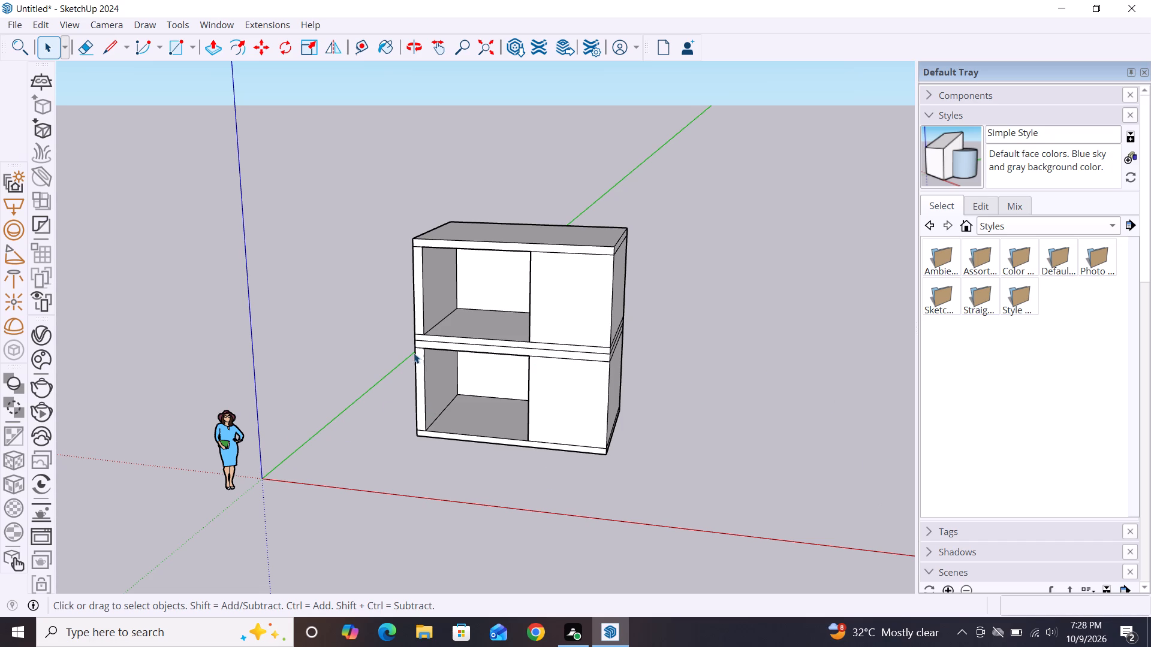
scroll(532, 322, up, 9)
scroll(493, 332, down, 3)
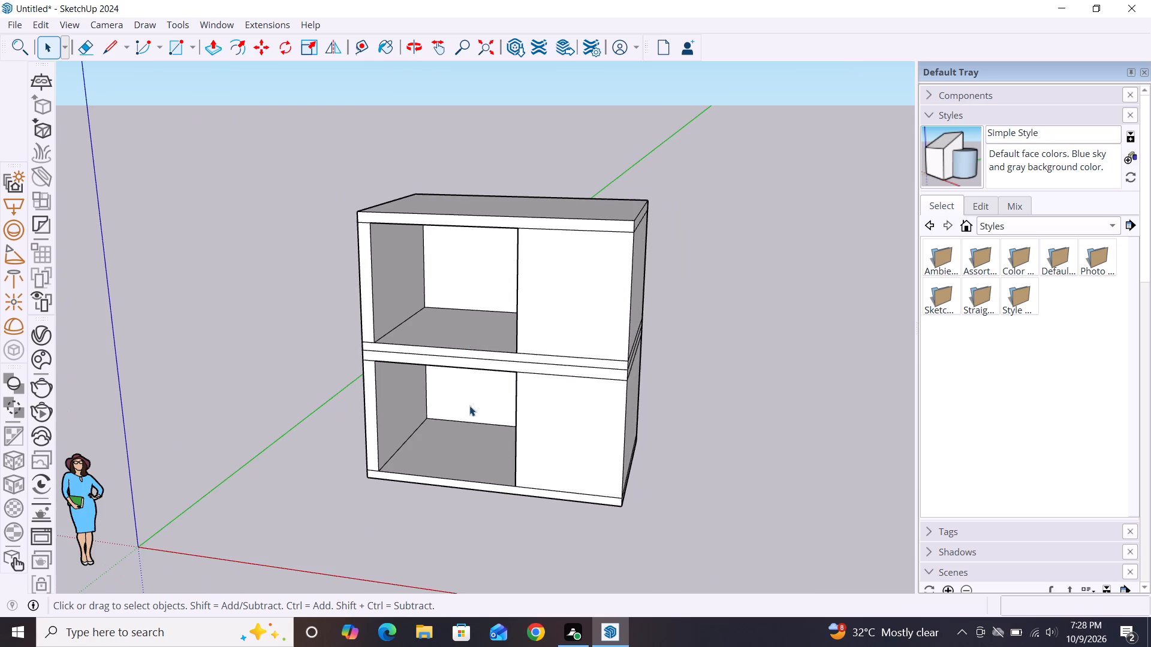
middle_drag(469, 406, 647, 362)
scroll(590, 376, down, 1)
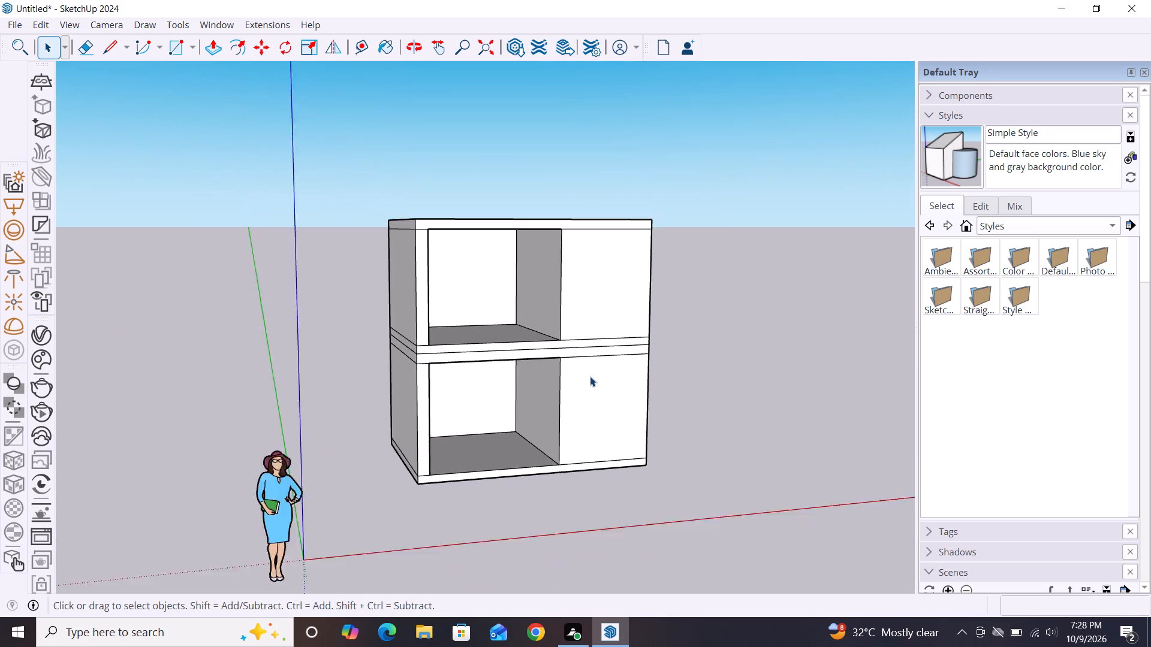
scroll(590, 376, down, 3)
middle_drag(626, 371, 513, 376)
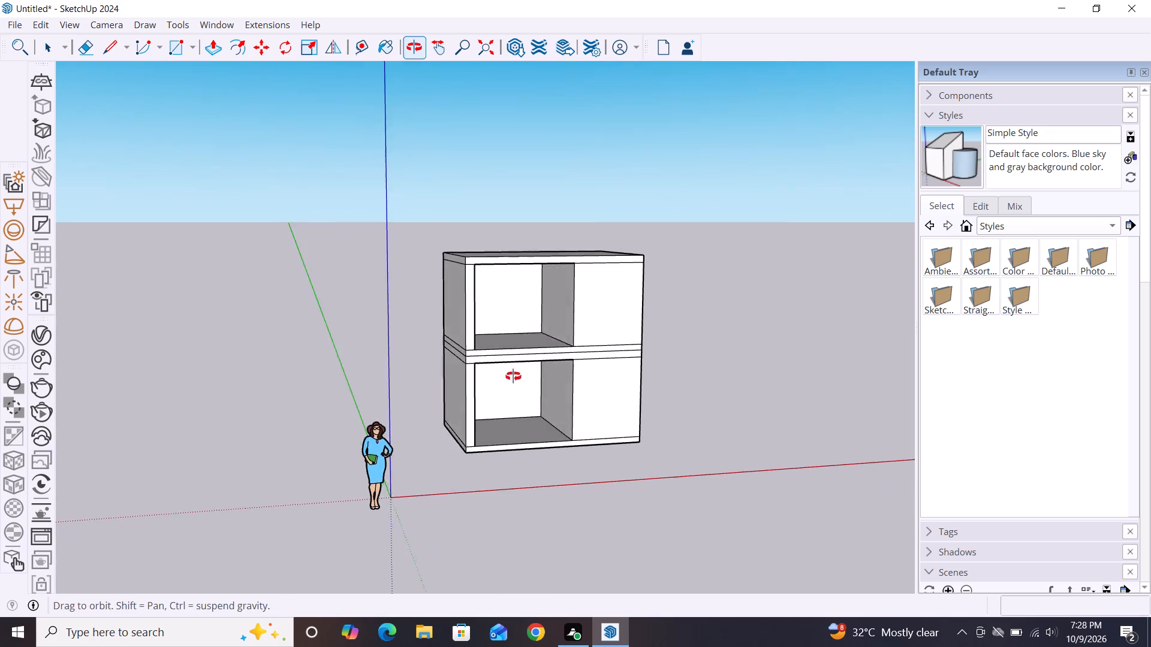
middle_drag(513, 376, 513, 376)
scroll(574, 295, up, 3)
scroll(531, 355, up, 2)
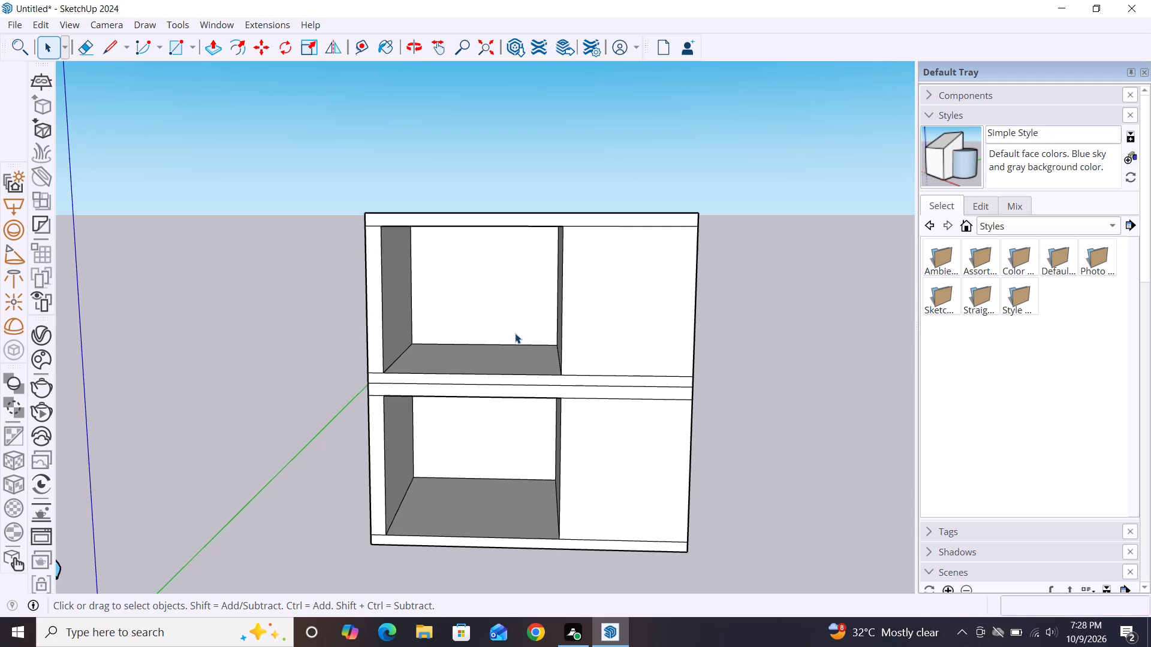
Push the inner face of the upper room's thickened side wall outward about 5' 2 1/2" to widen the room.
key(p)
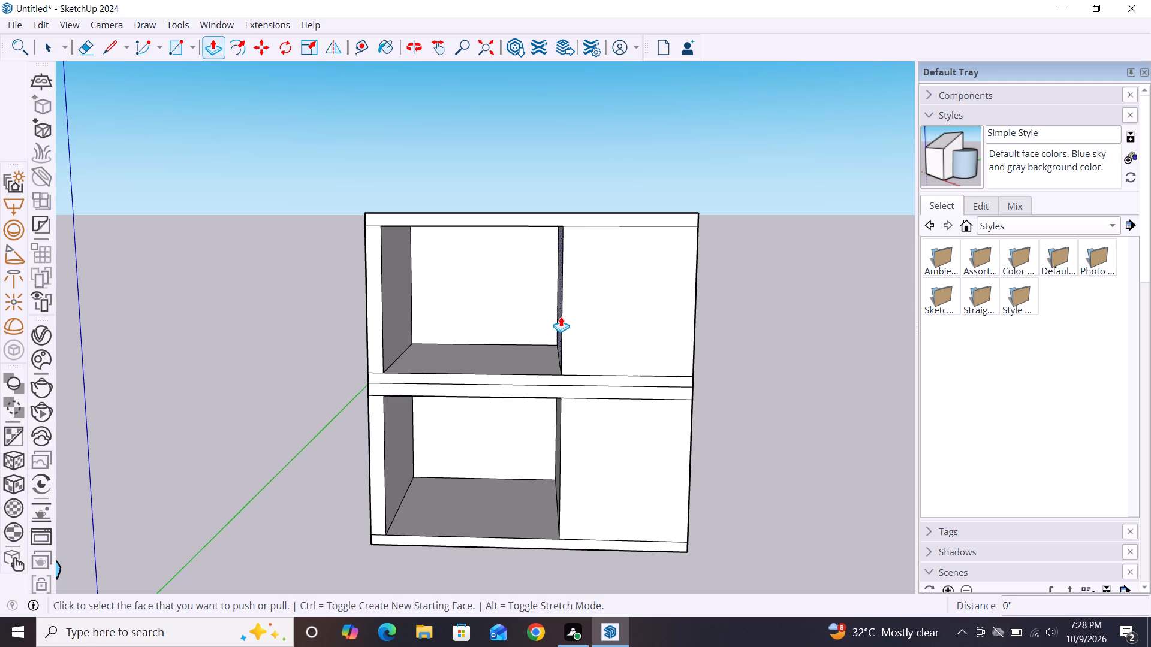
click(561, 316)
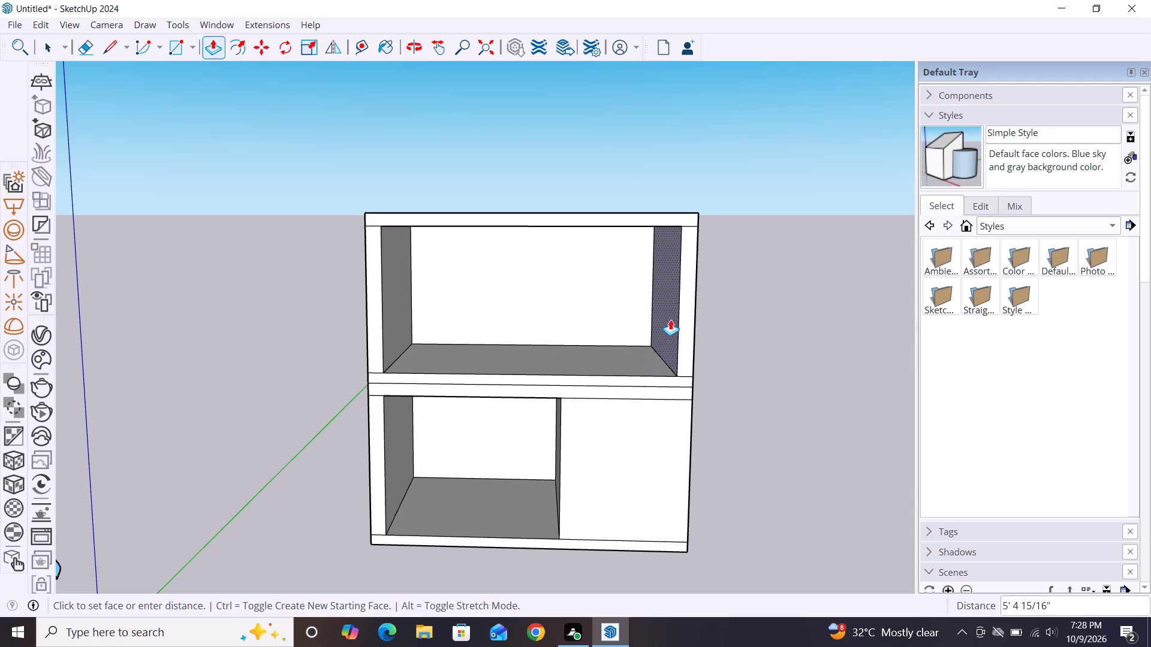
click(667, 319)
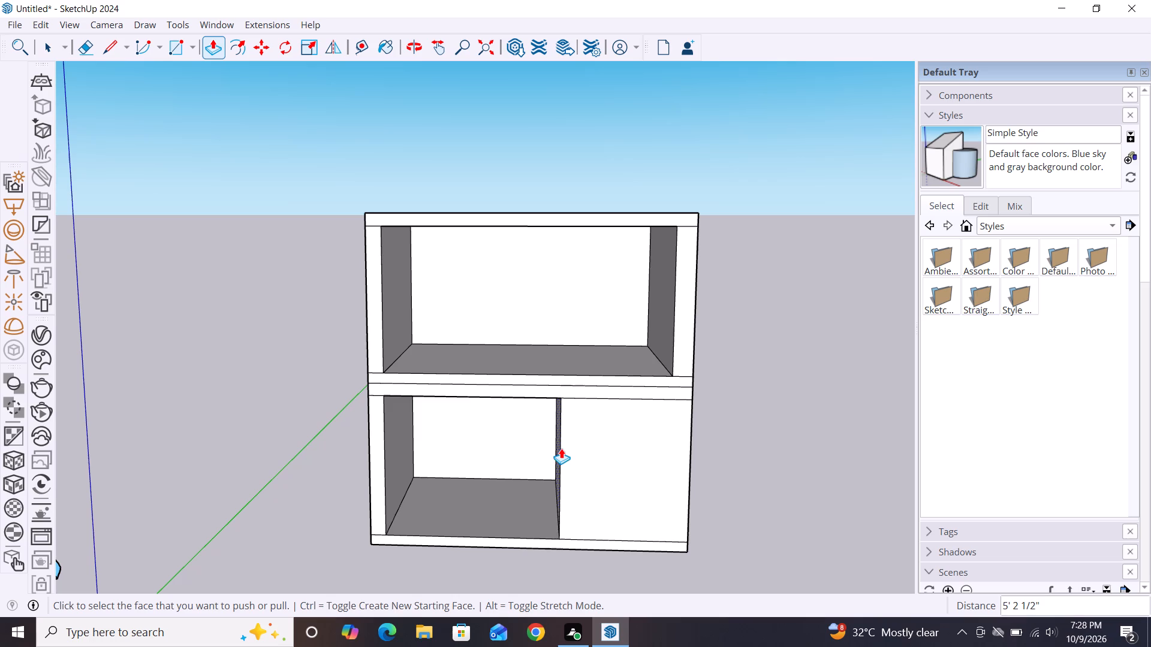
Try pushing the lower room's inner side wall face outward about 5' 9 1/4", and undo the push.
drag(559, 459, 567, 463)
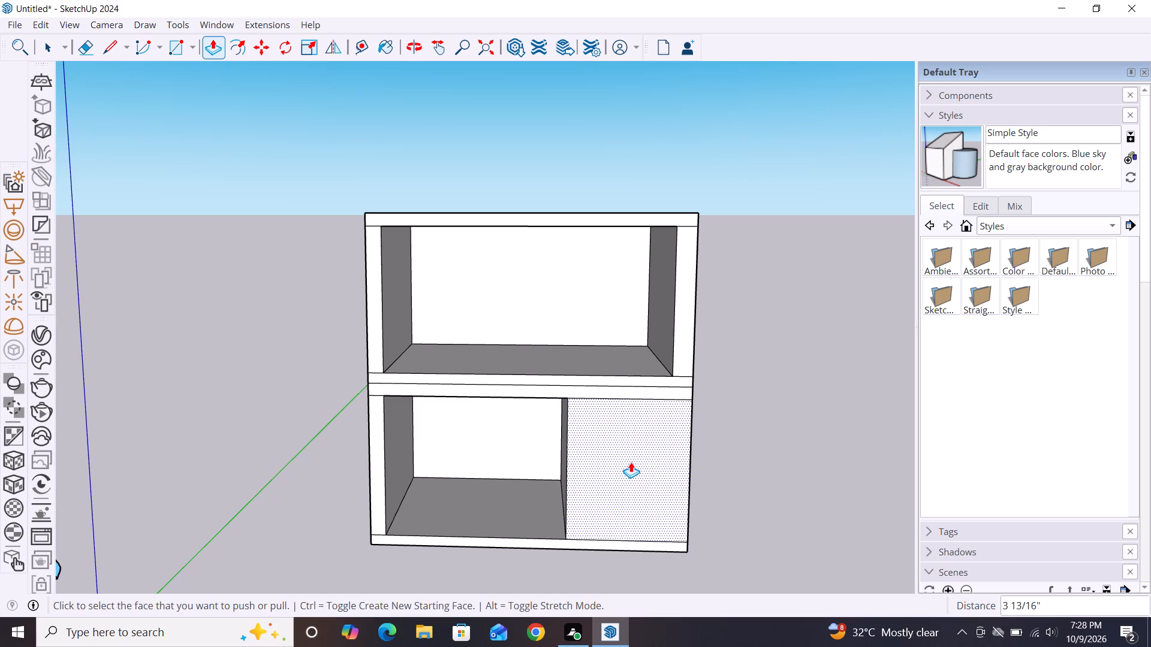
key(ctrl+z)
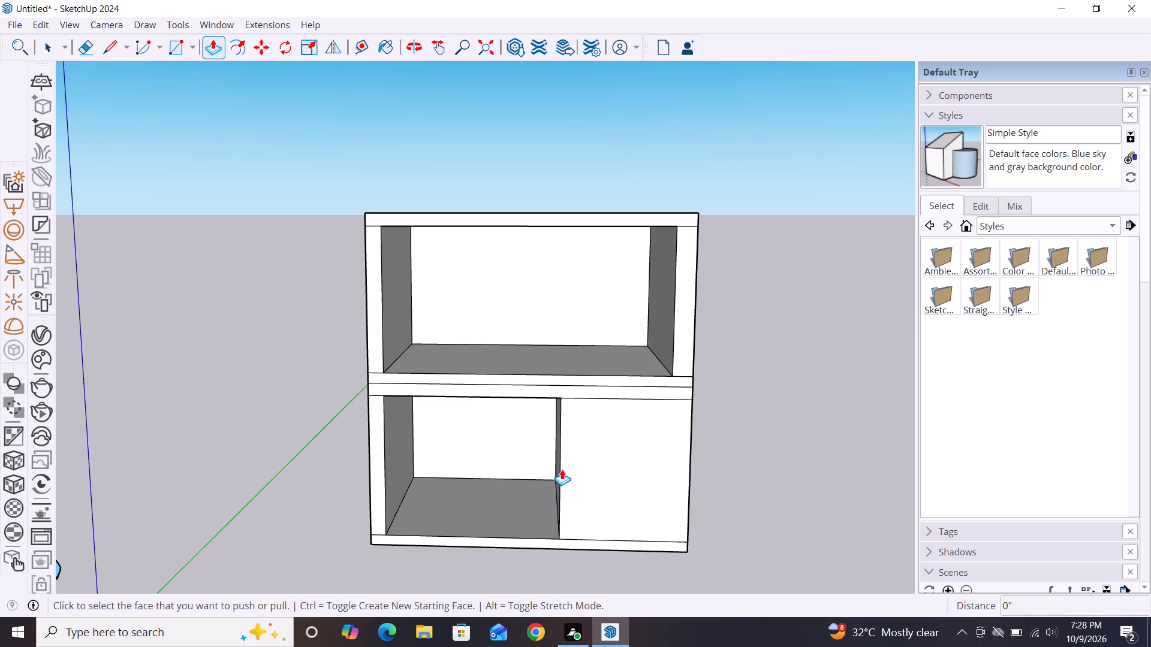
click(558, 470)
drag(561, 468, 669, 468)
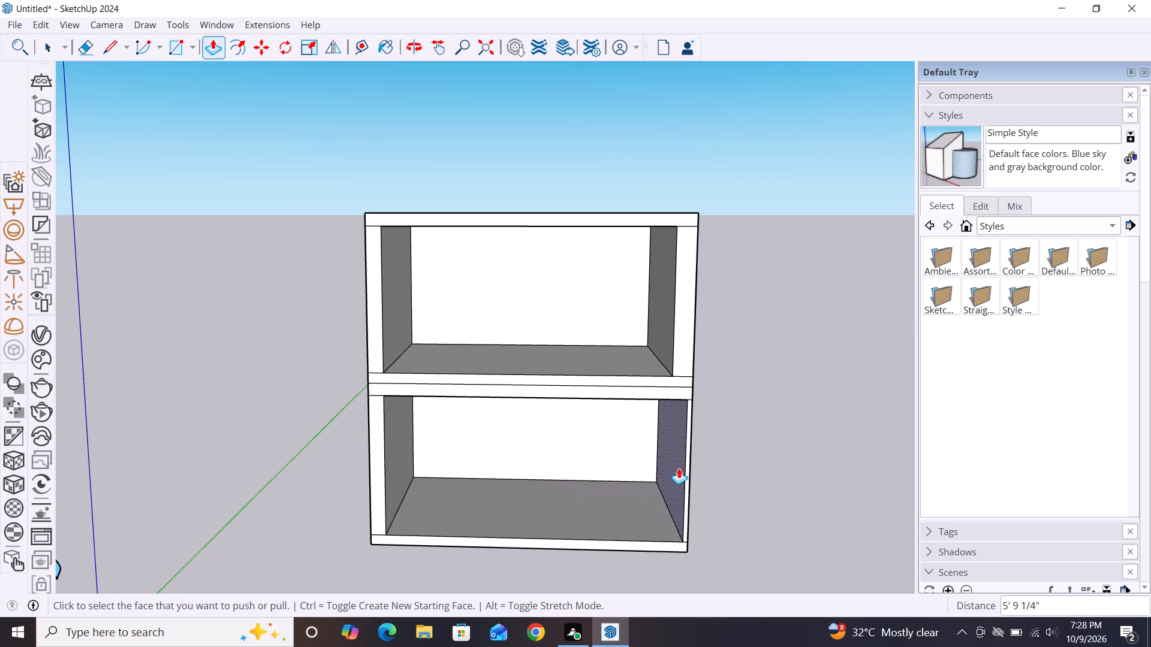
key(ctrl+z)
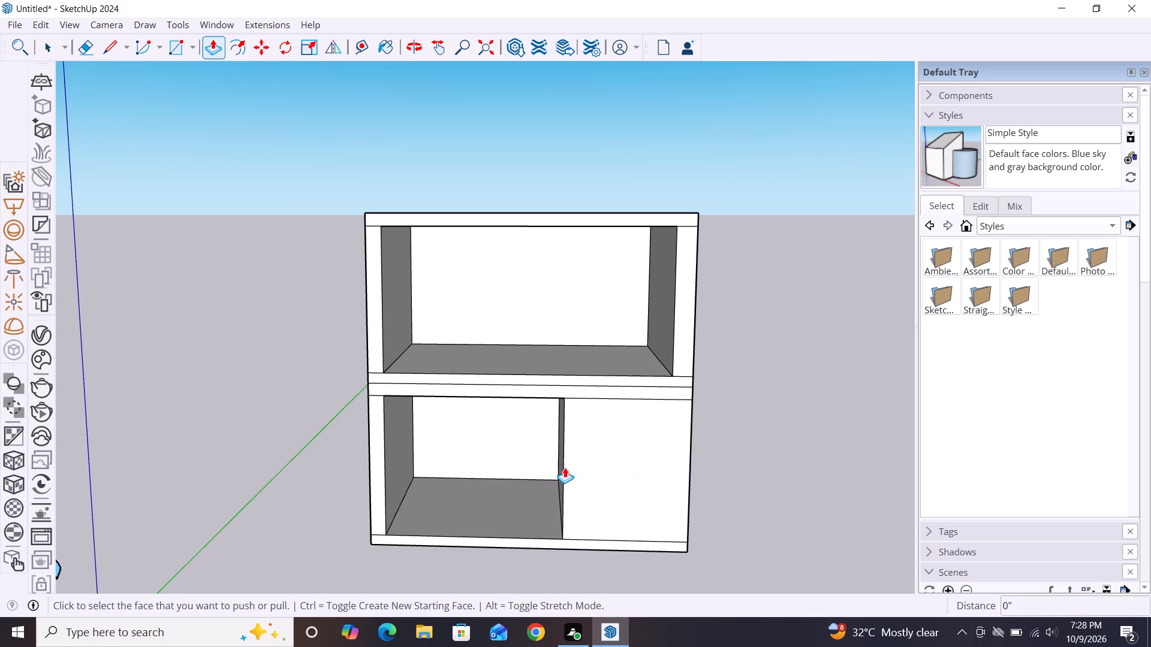
Push the inner face of the lower room's thickened side wall outward to align with the upper room's inner wall face.
click(560, 469)
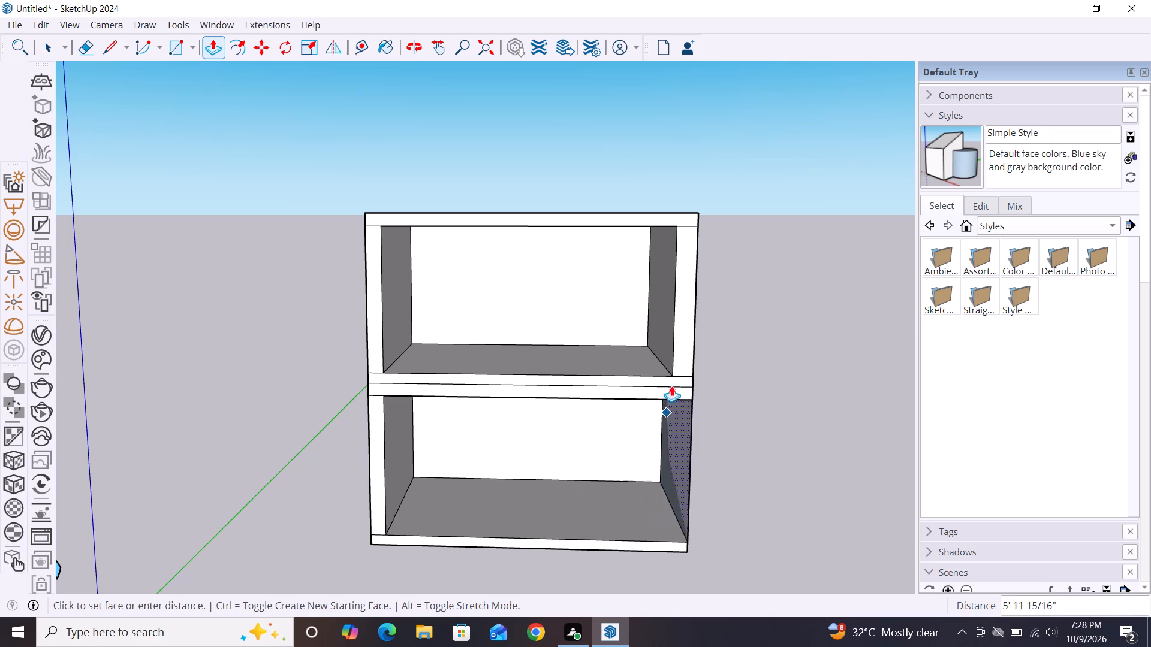
click(674, 355)
key(space)
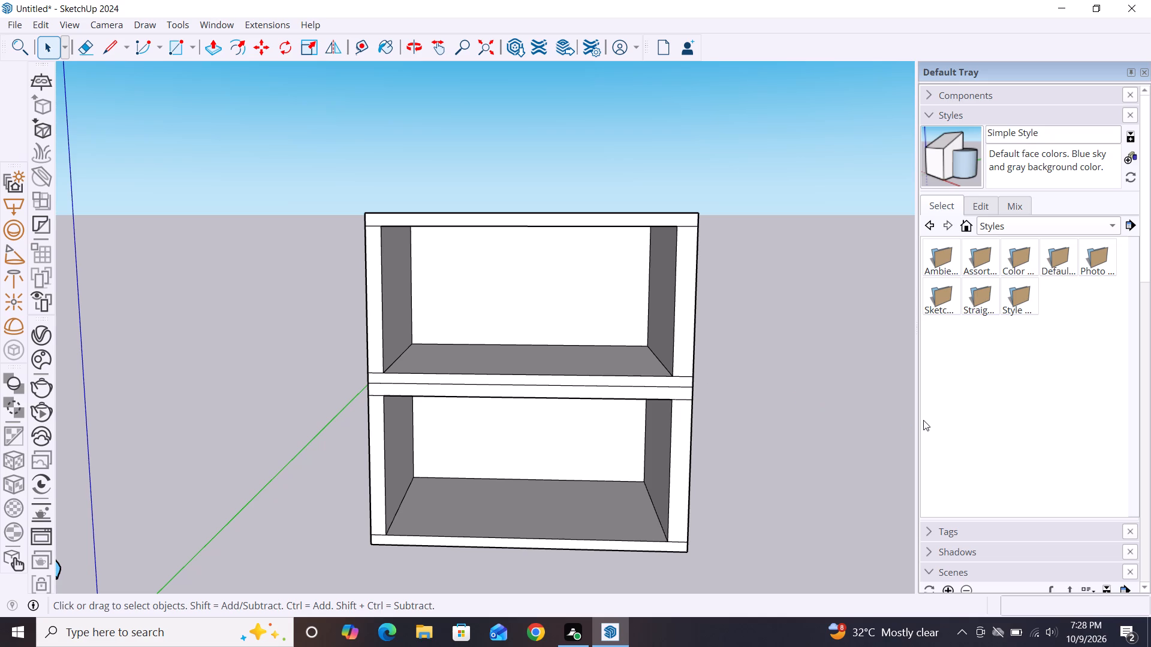
Draw a 6' 10 1/4" by 7' rectangle over the left half of the upper room's back wall, starting at its top corner.
scroll(557, 334, up, 4)
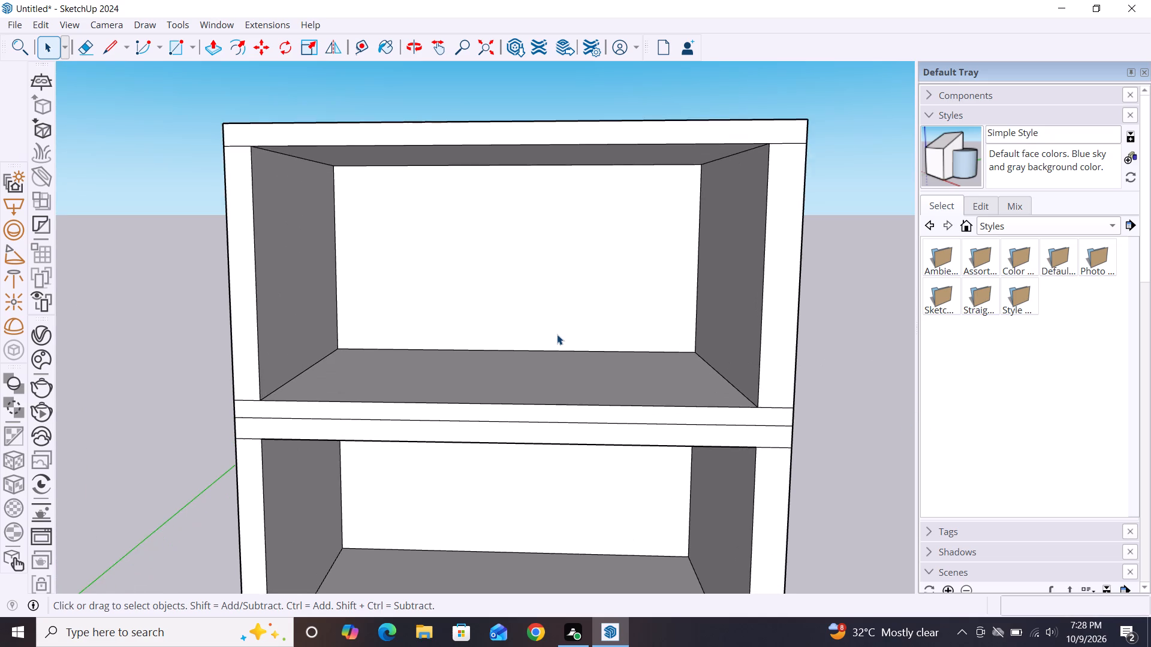
scroll(557, 334, down, 1)
key(p)
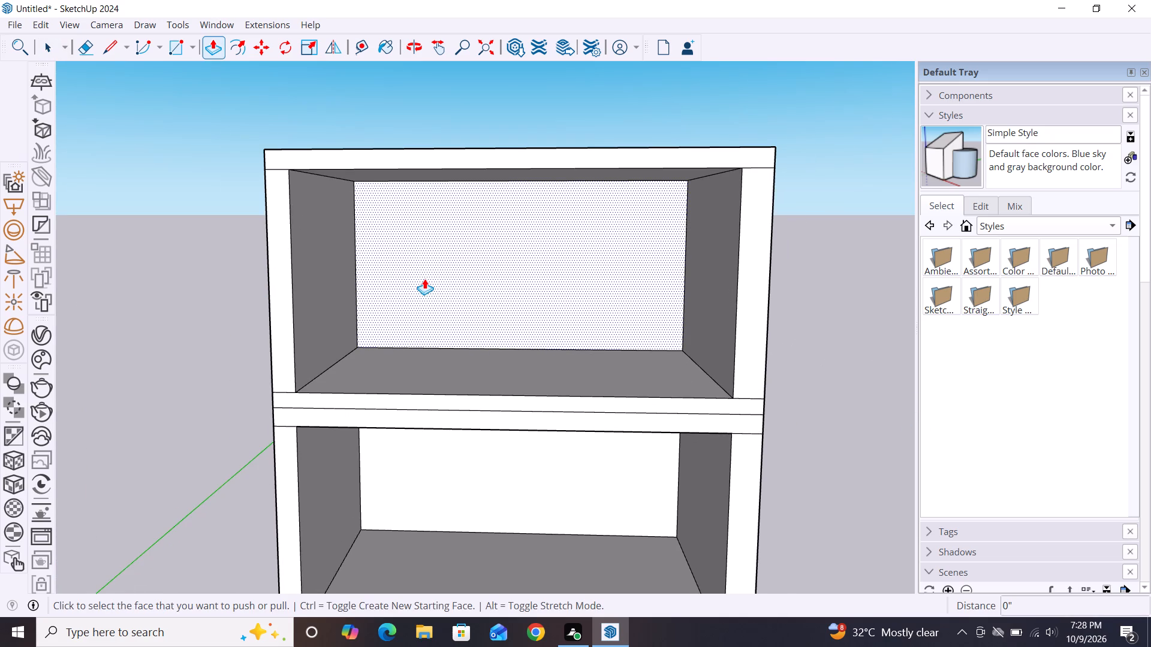
key(space)
text(r)
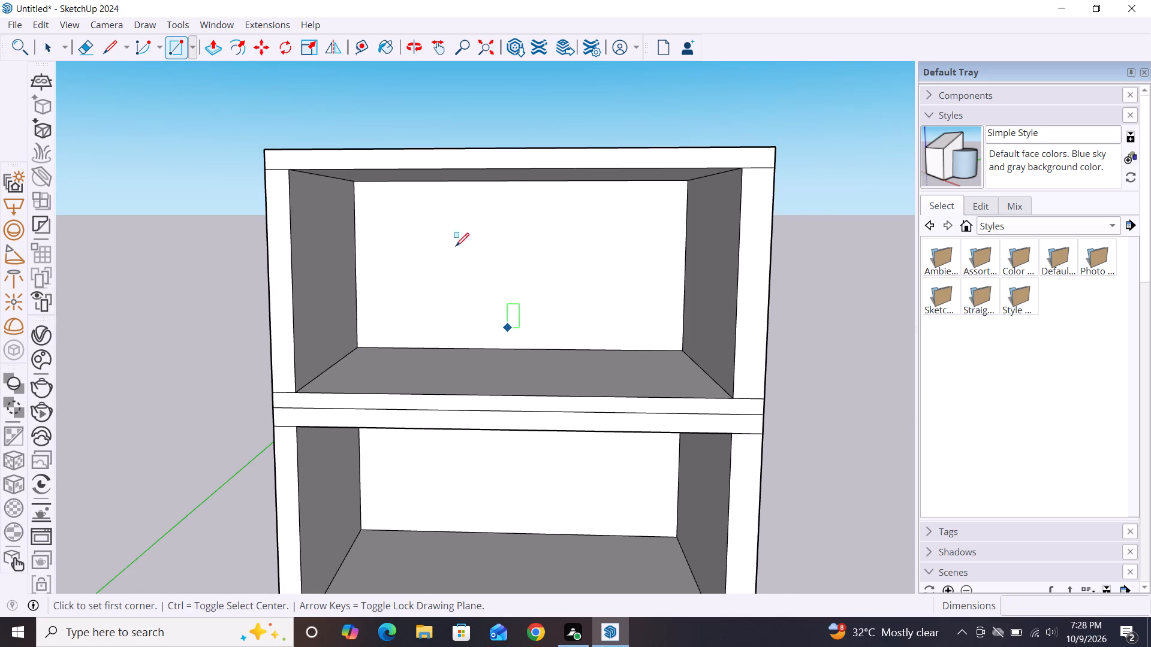
click(354, 183)
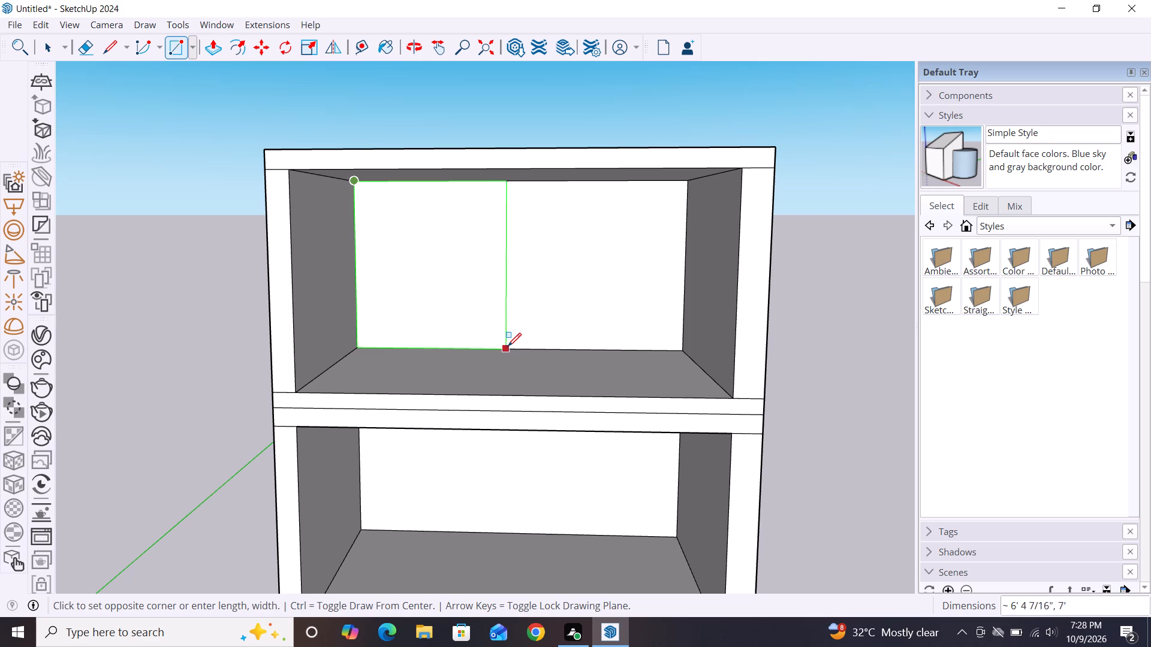
double_click(512, 346)
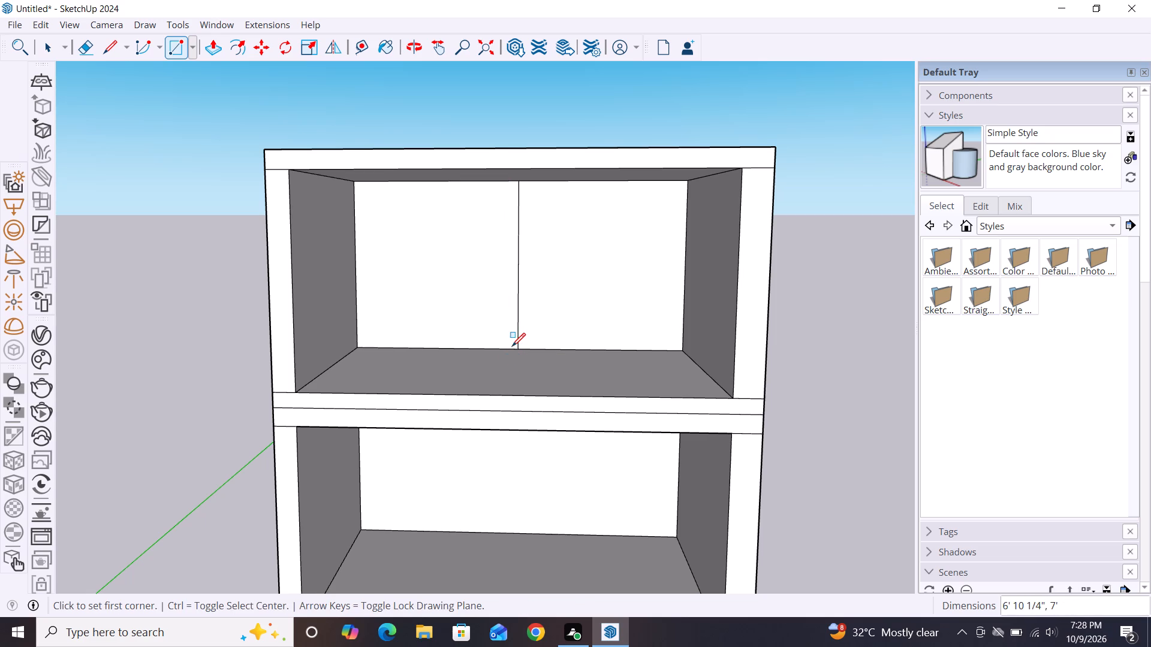
Pull the upper back wall's left half forward 5' 3 1/4" into the room.
key(p)
click(495, 318)
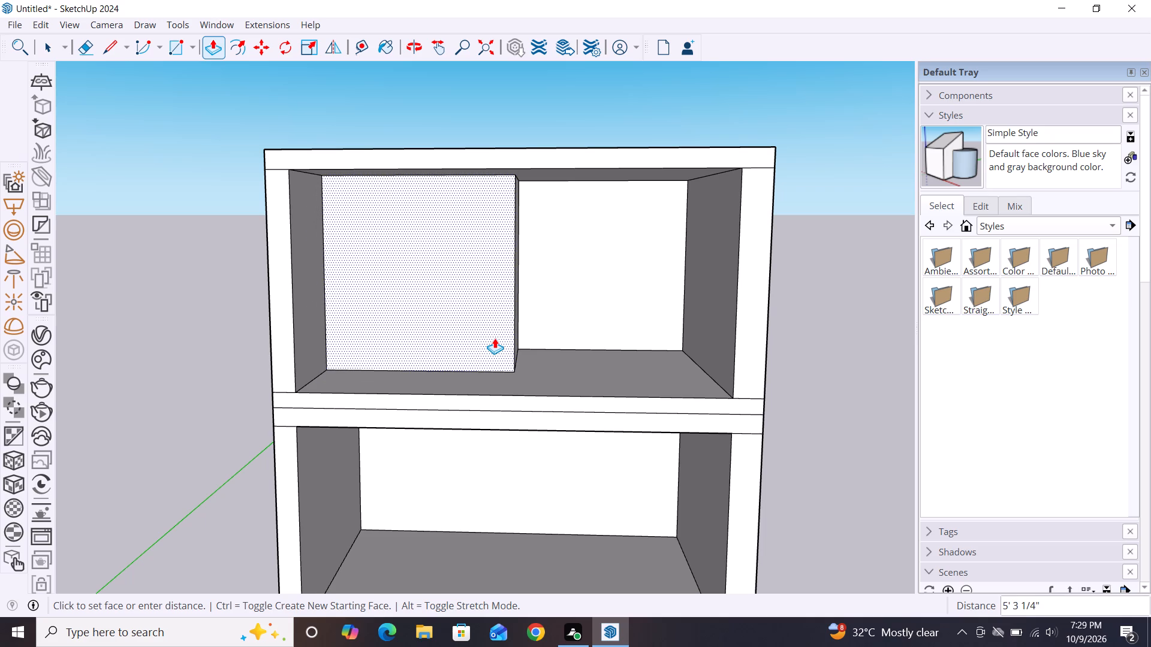
click(495, 338)
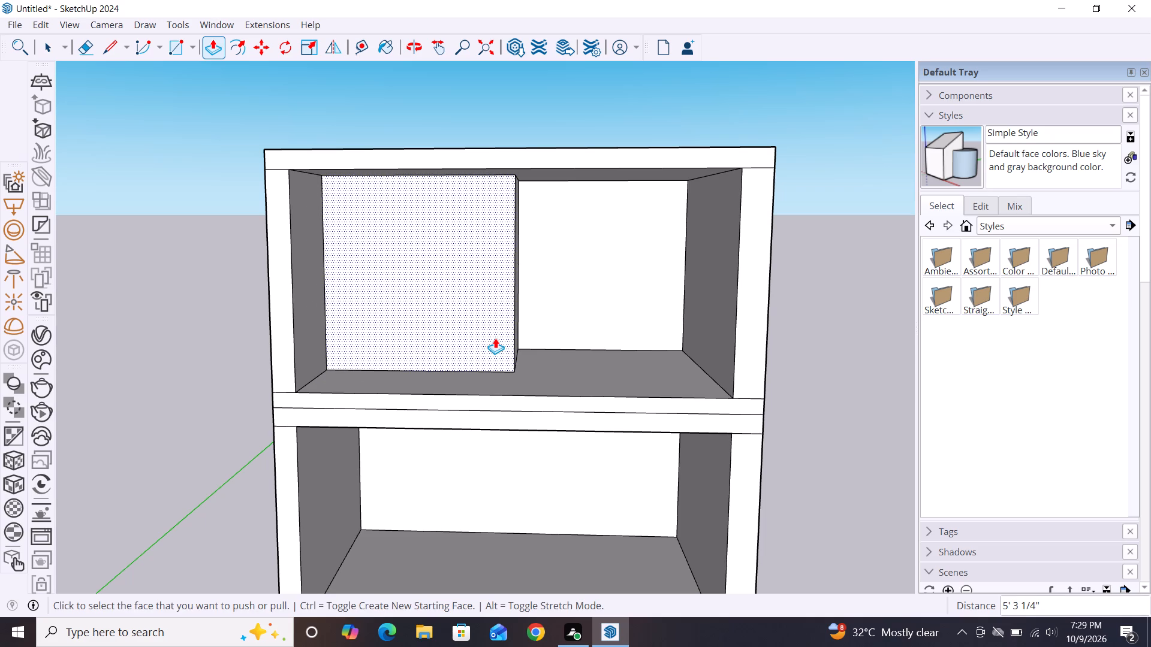
key(space)
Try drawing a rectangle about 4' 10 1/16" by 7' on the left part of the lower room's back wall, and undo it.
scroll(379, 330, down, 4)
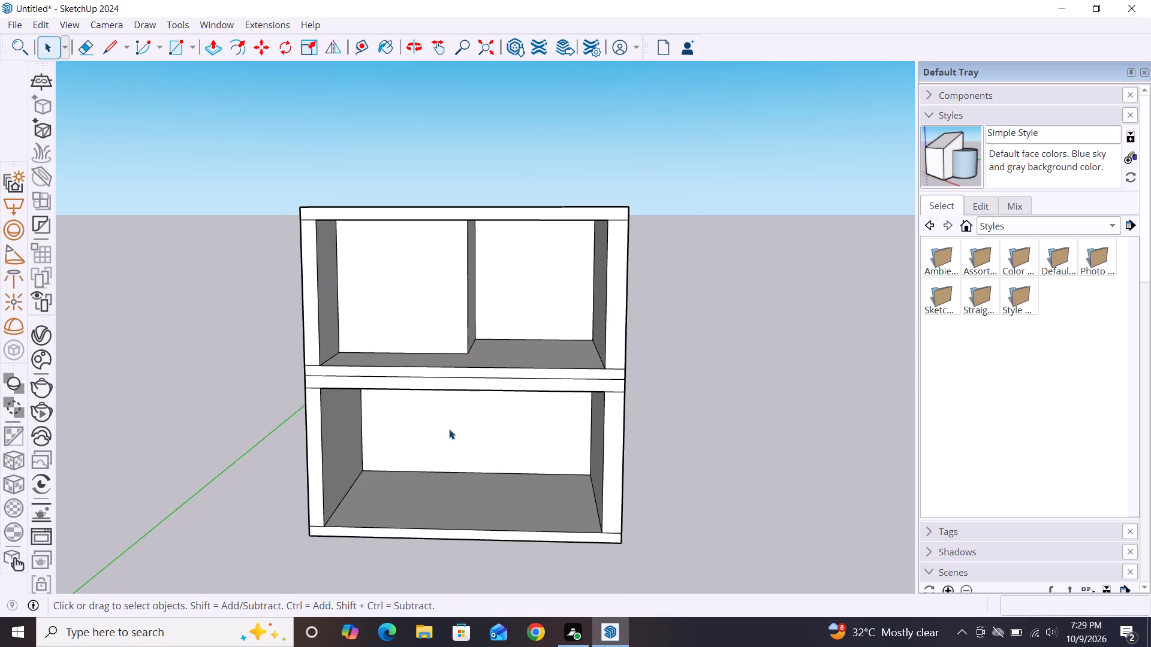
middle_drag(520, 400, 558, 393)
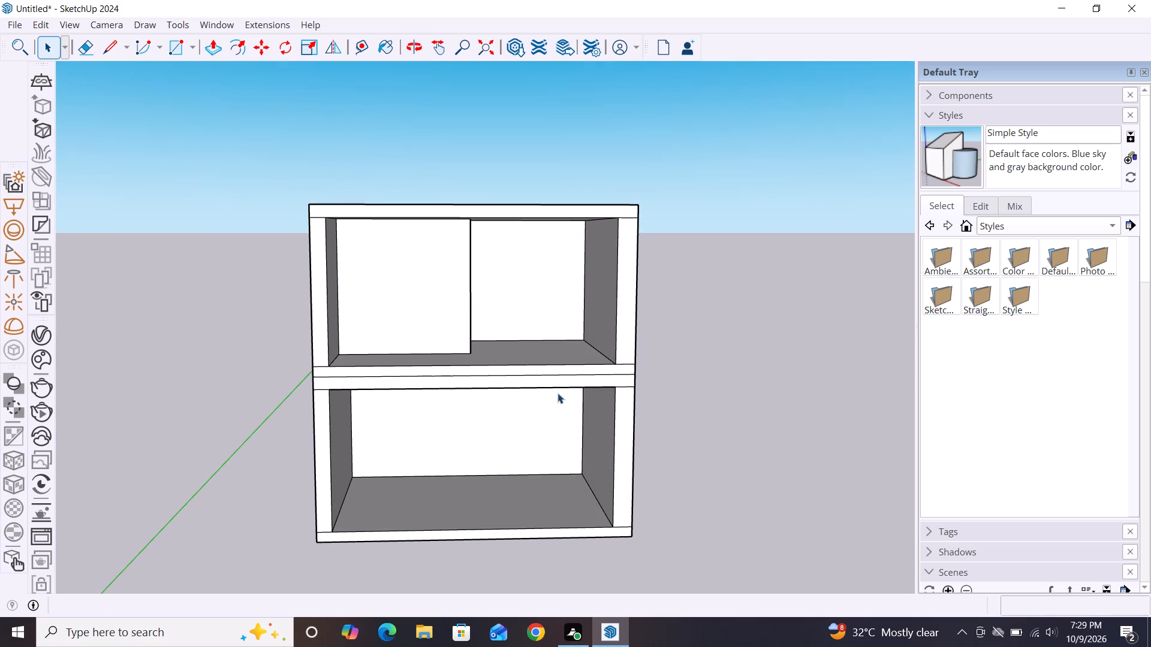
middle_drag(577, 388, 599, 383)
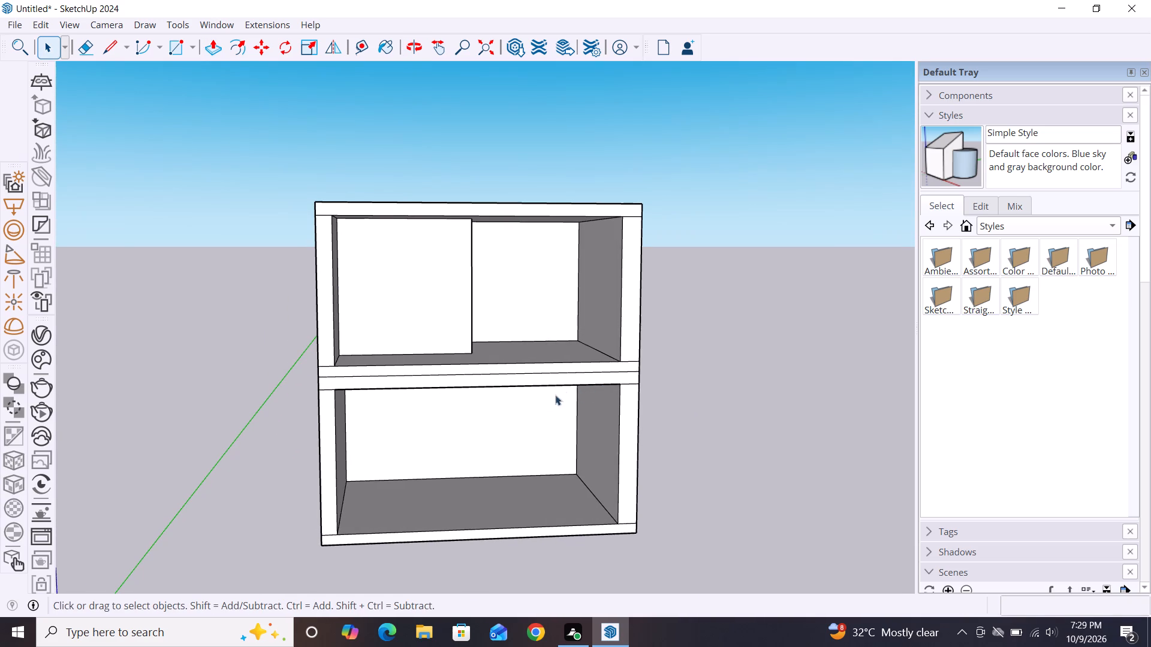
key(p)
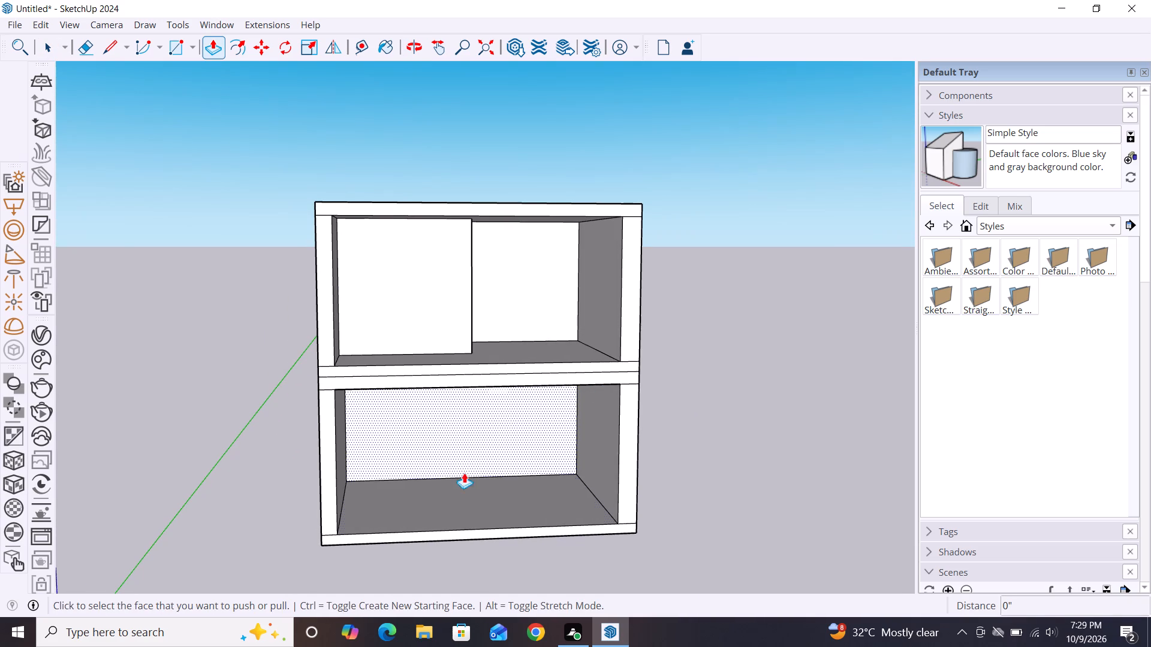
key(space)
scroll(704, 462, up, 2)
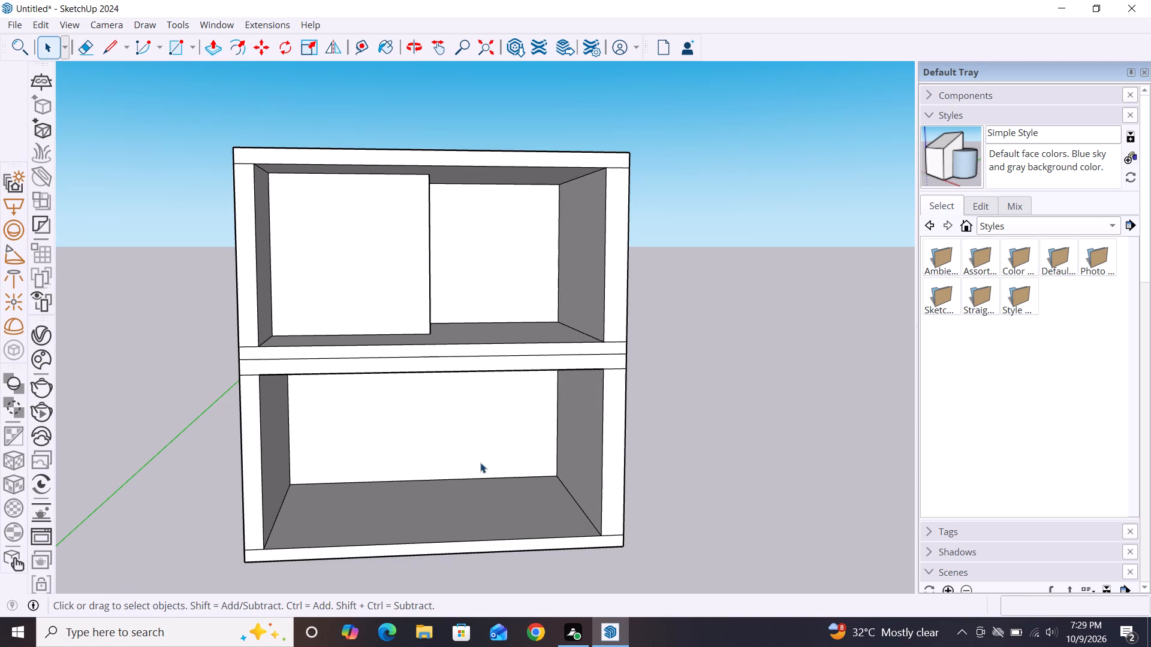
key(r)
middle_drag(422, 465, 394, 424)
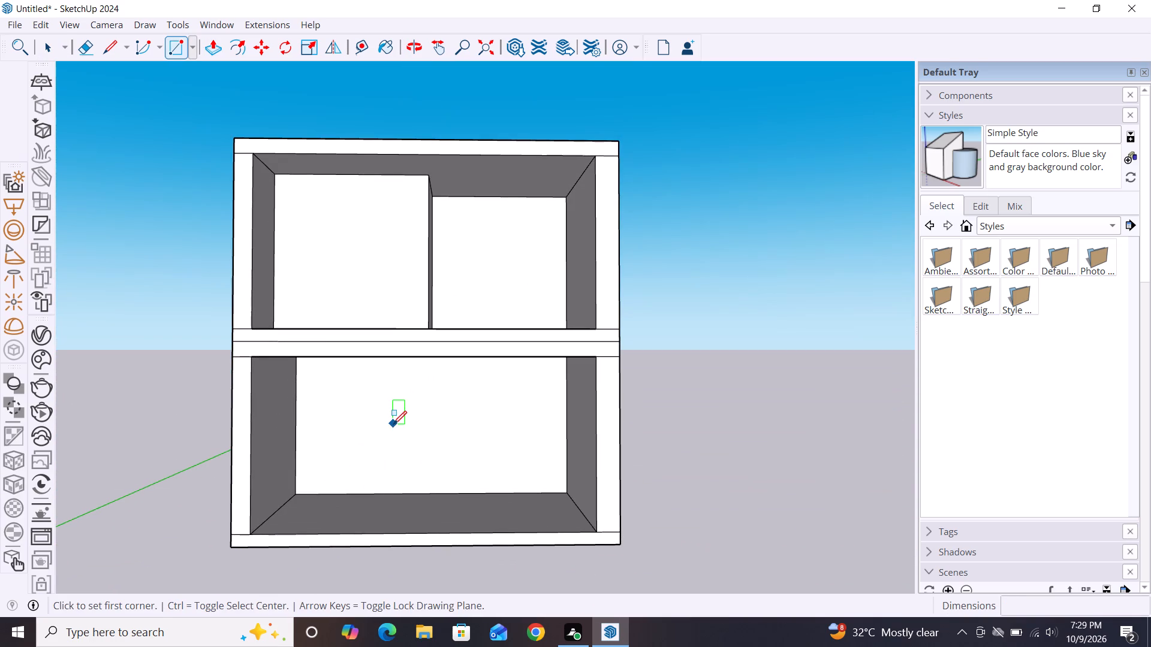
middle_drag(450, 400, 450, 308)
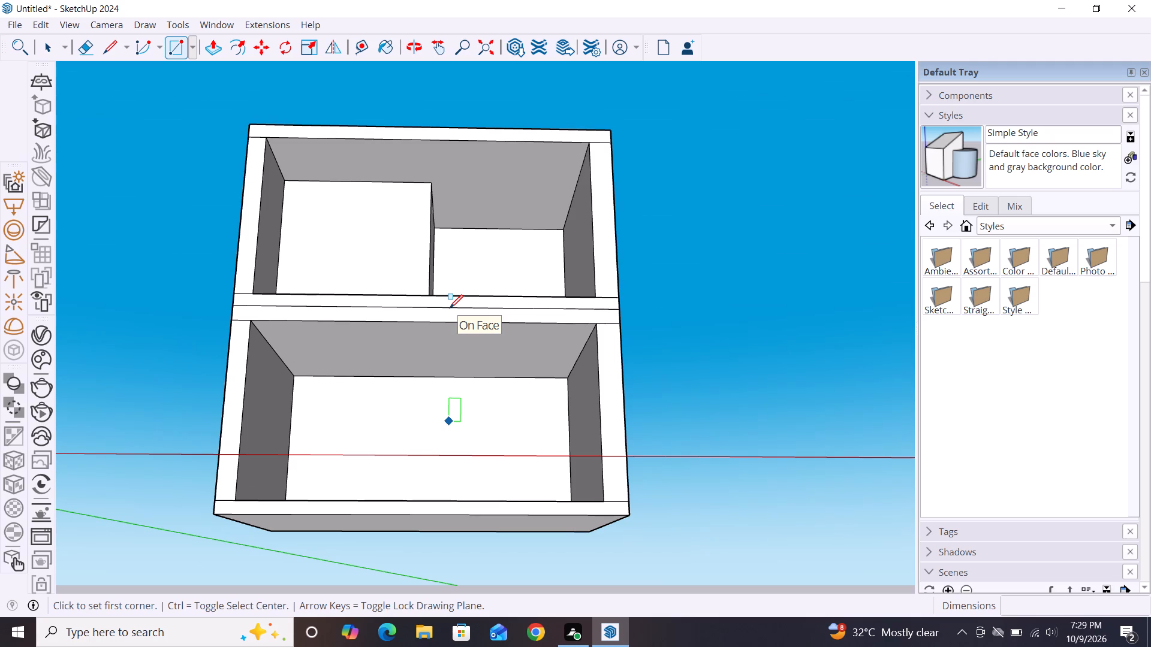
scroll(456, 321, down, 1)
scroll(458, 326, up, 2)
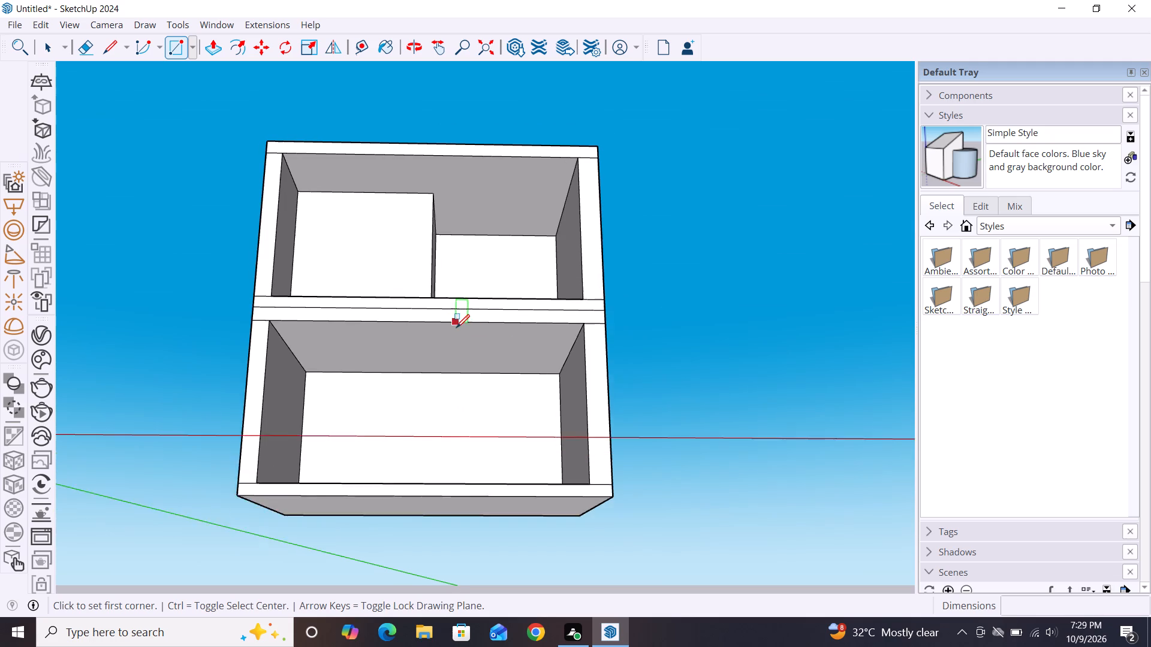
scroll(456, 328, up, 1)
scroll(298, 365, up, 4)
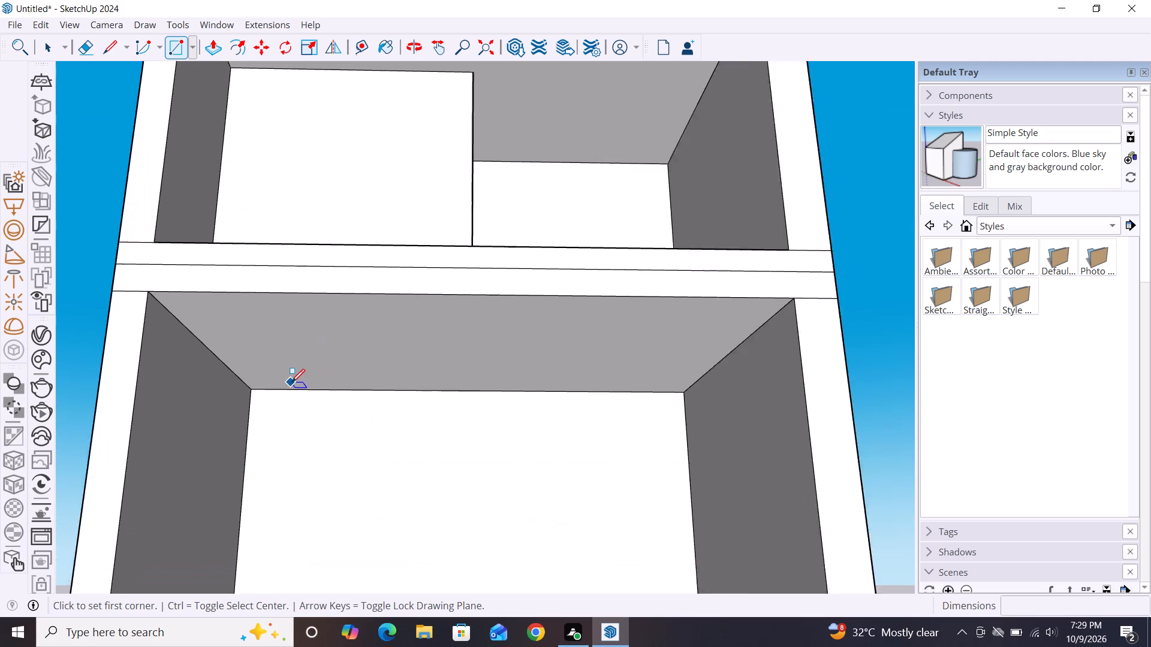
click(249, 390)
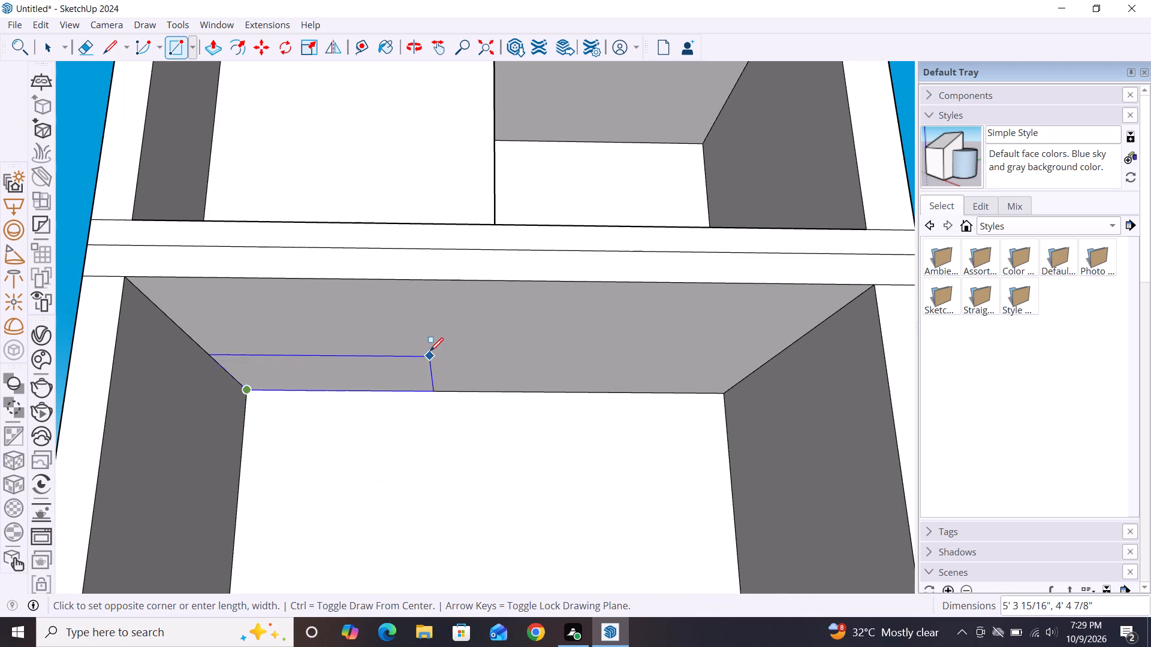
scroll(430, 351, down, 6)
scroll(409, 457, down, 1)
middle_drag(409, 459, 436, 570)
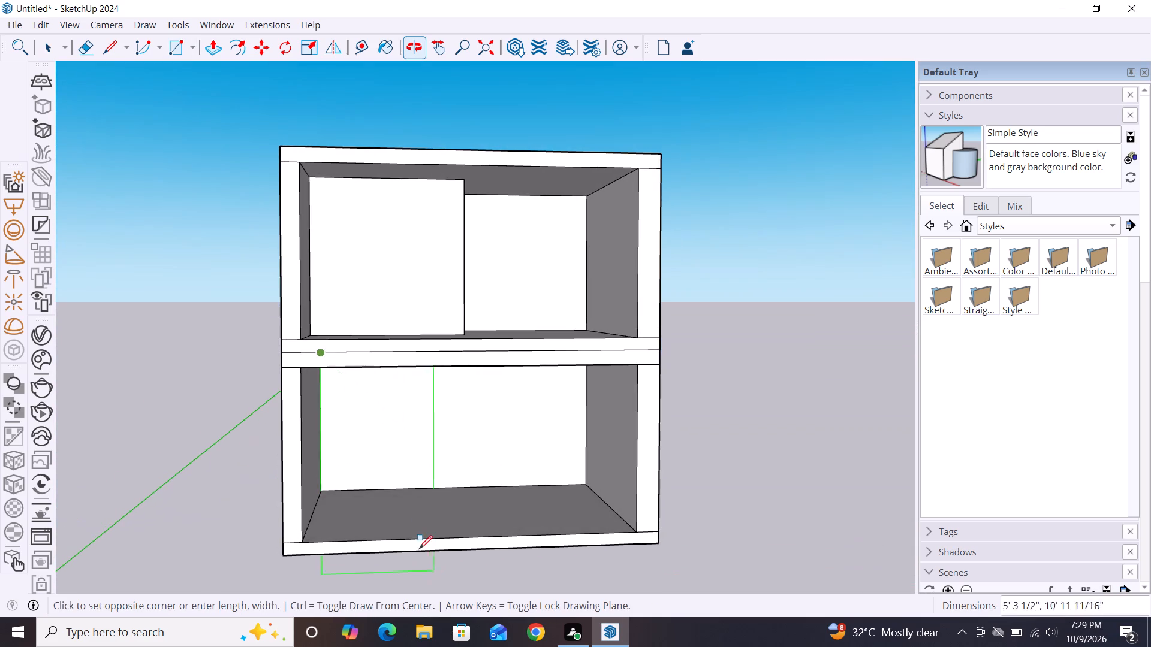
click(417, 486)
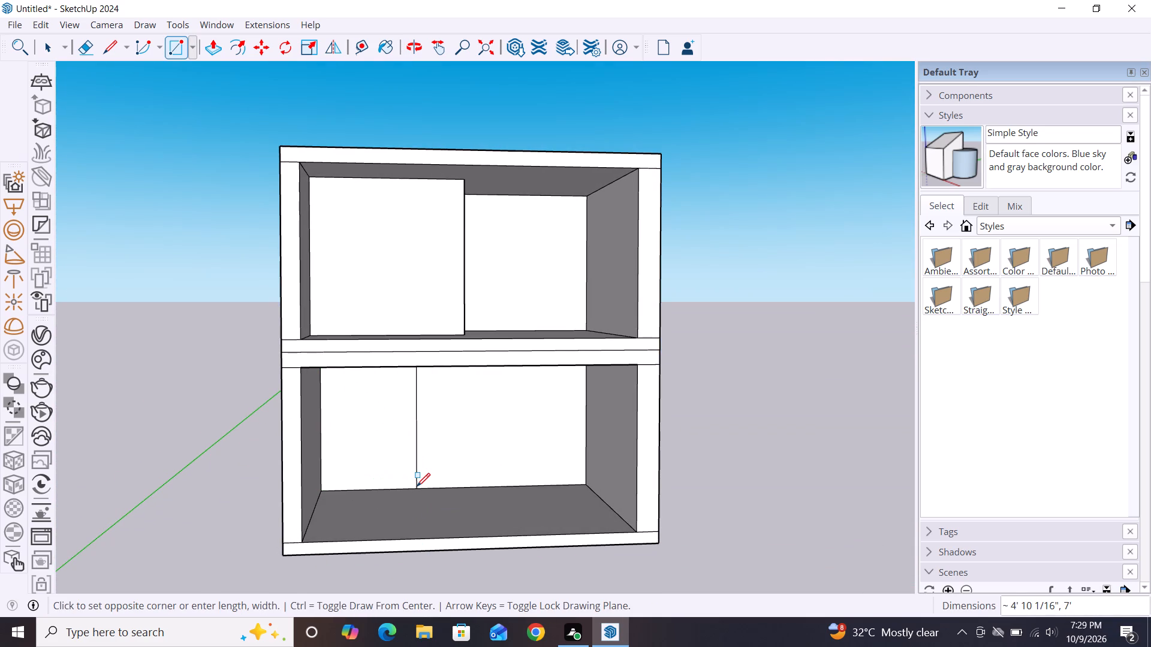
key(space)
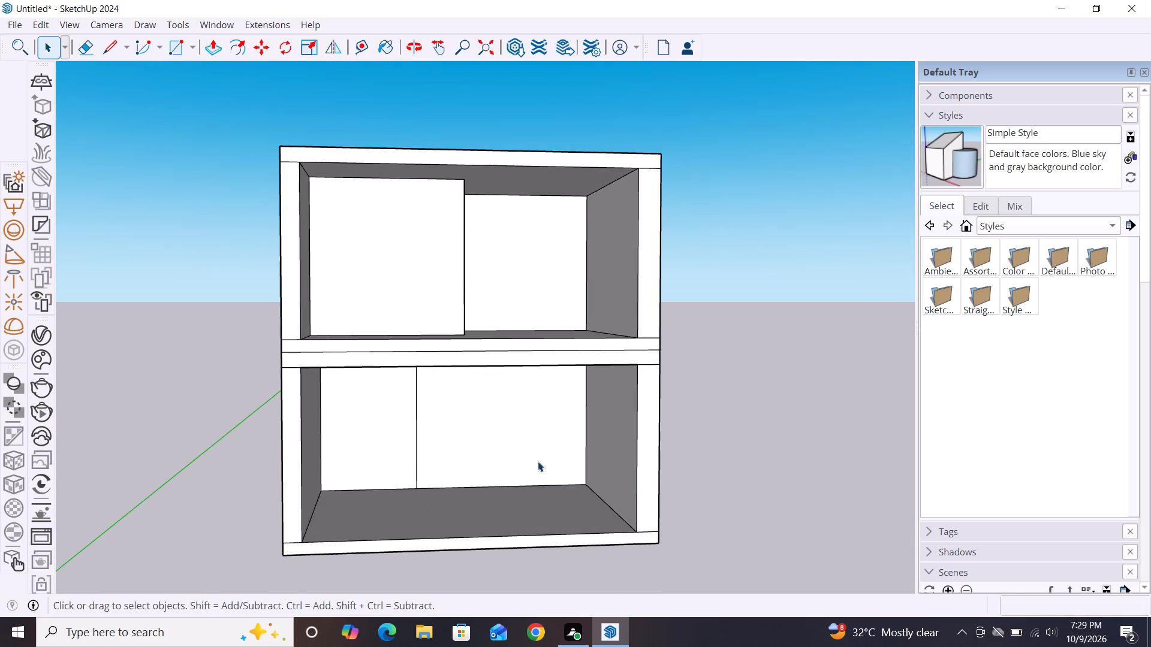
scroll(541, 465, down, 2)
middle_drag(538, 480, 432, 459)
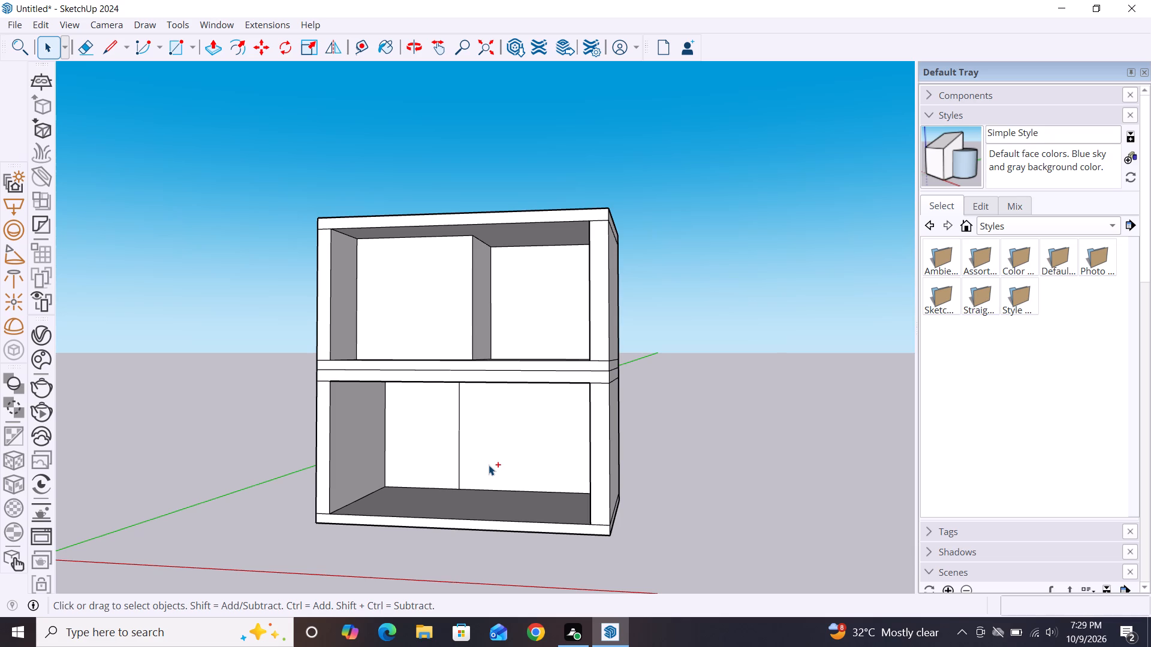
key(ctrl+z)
Draw a 6' 10 1/4" by 7' rectangle over the left half of the lower room's back wall, in line with the upper projection.
middle_drag(482, 447, 520, 410)
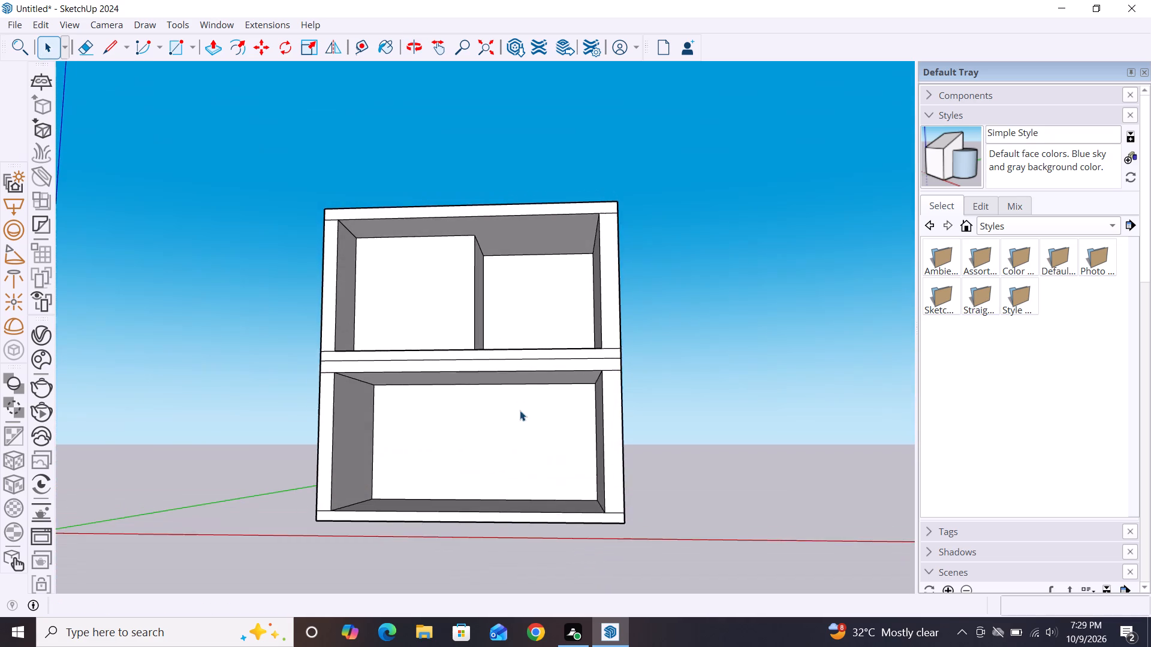
scroll(400, 397, up, 6)
key(r)
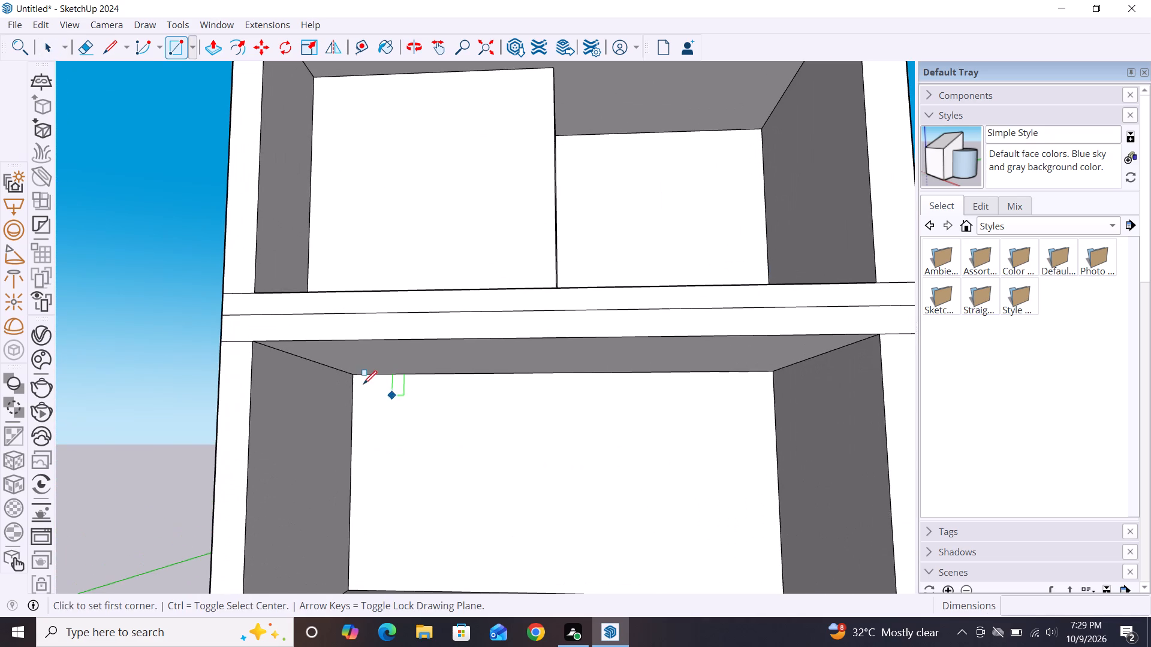
click(351, 375)
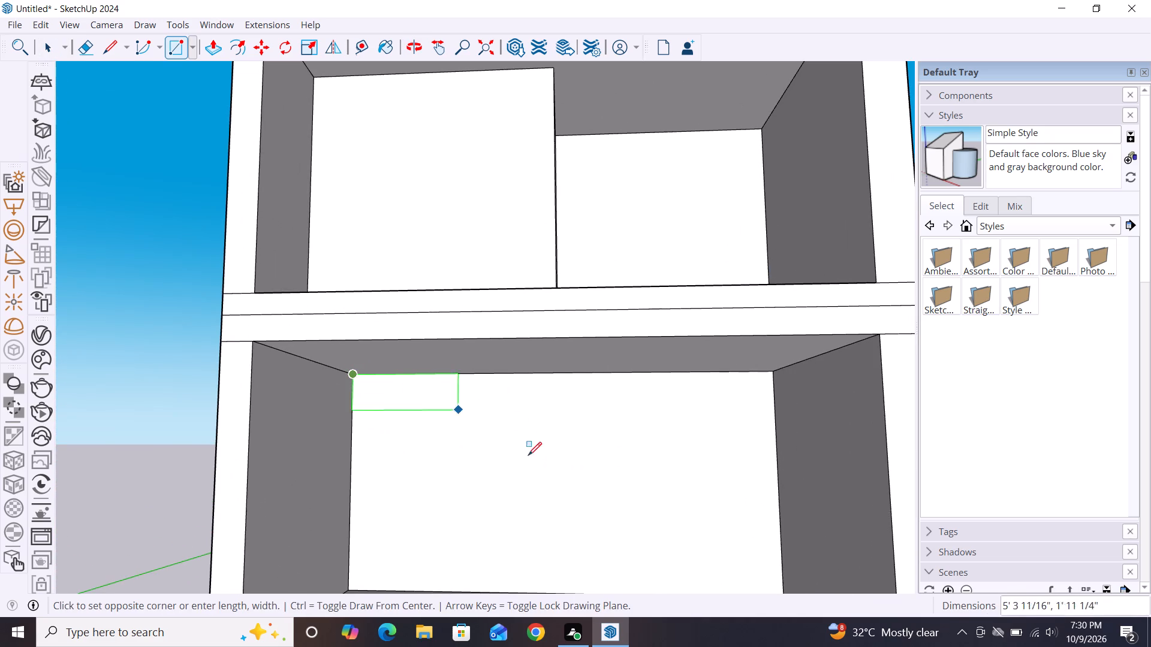
scroll(527, 427, down, 3)
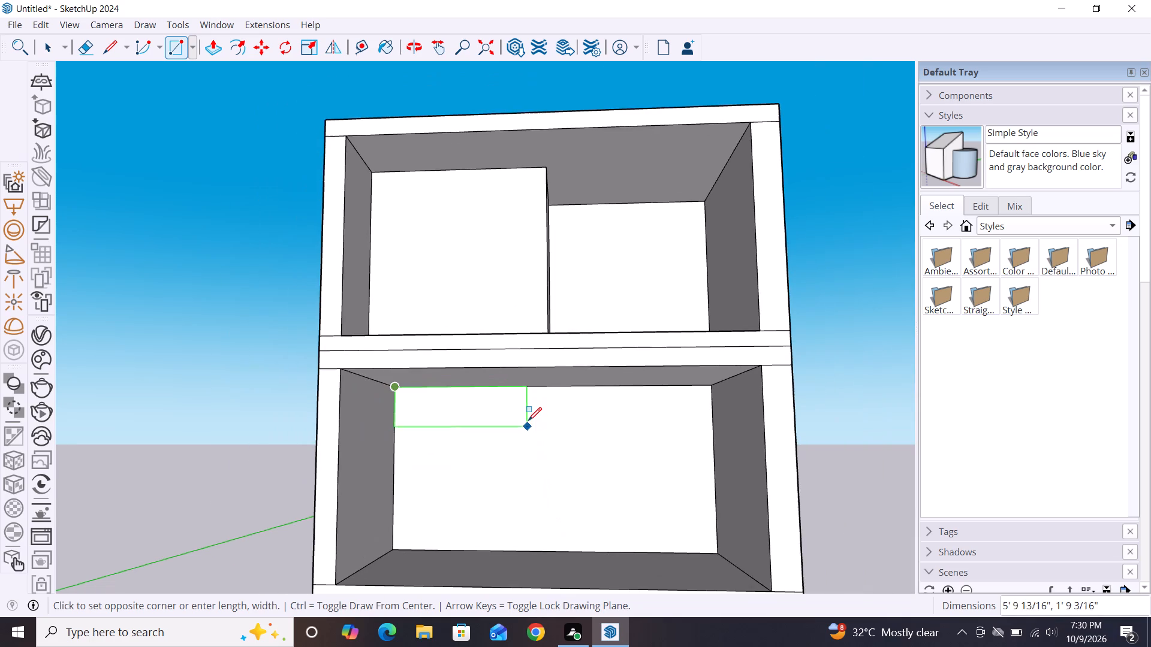
click(550, 549)
key(space)
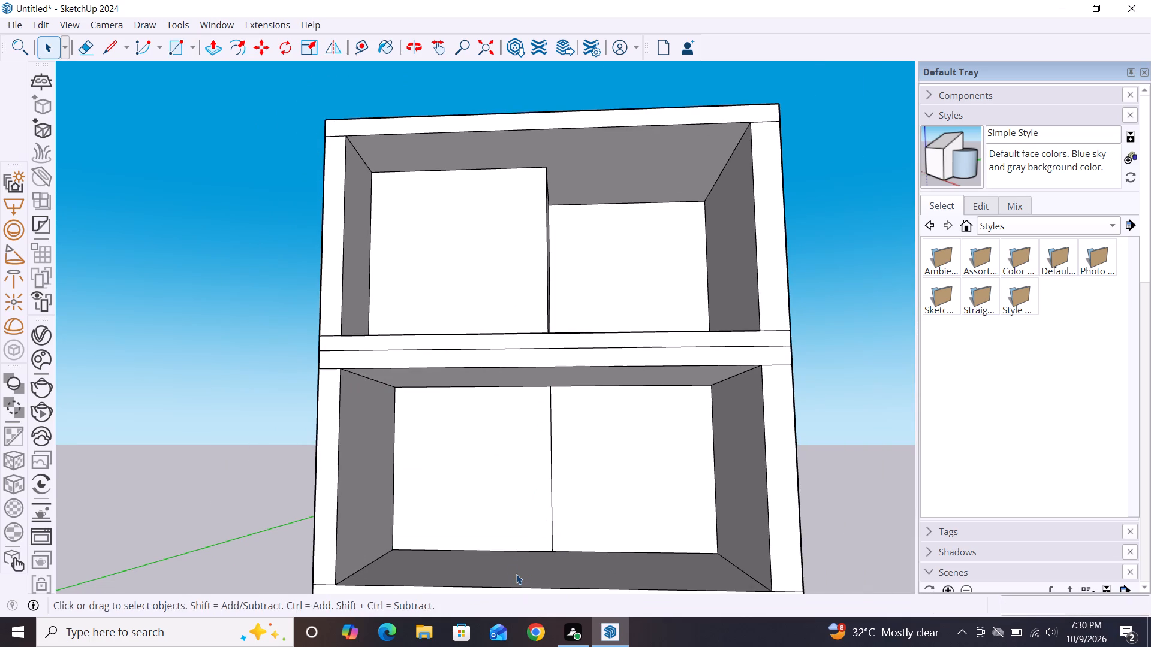
Pull the lower back wall's left half forward 5' 3 1/4" to align with the front face of the upper projection.
text(p)
click(504, 521)
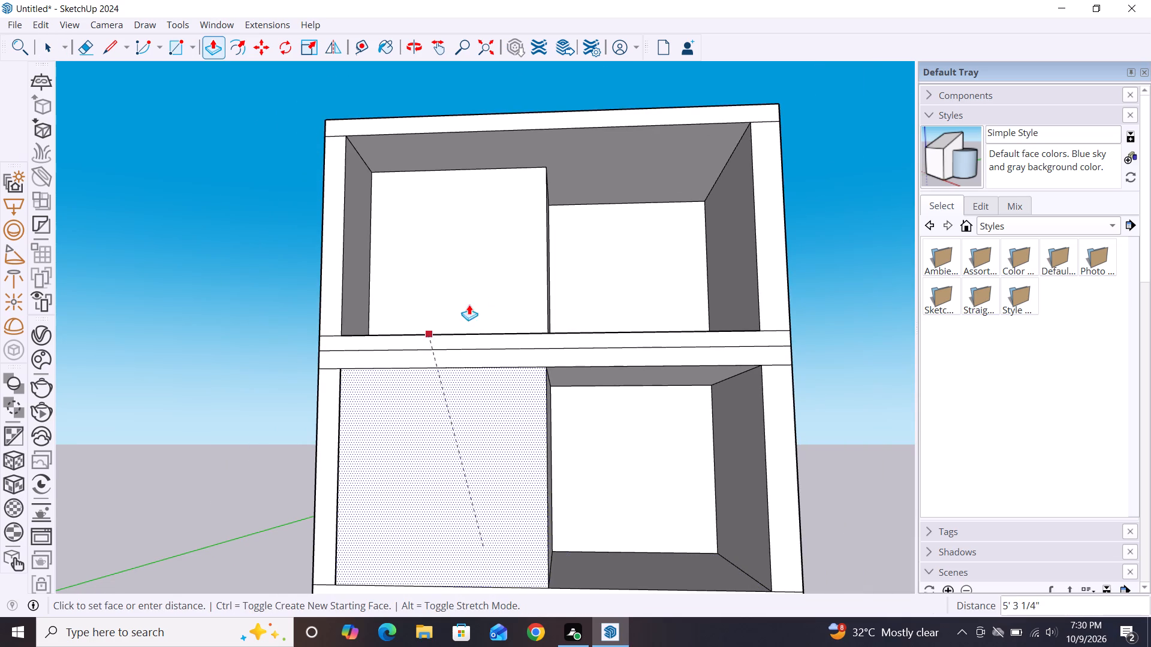
click(520, 280)
key(space)
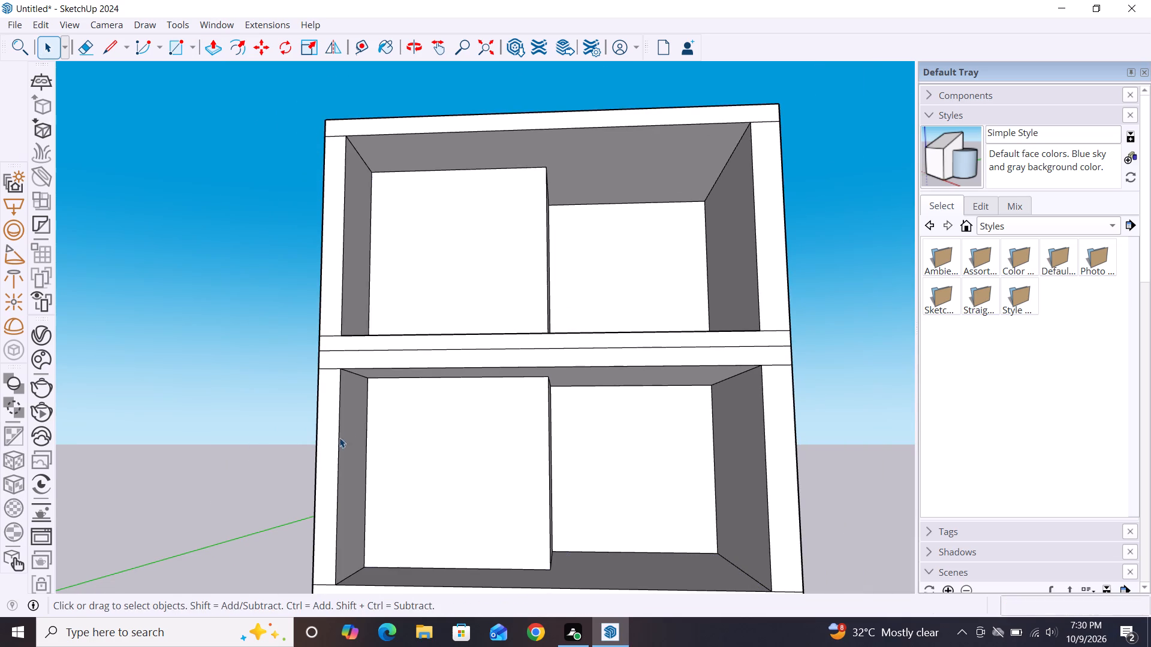
Examine the two-storey block with its projecting back walls from the front and from the side.
scroll(339, 438, down, 3)
middle_drag(402, 423, 500, 499)
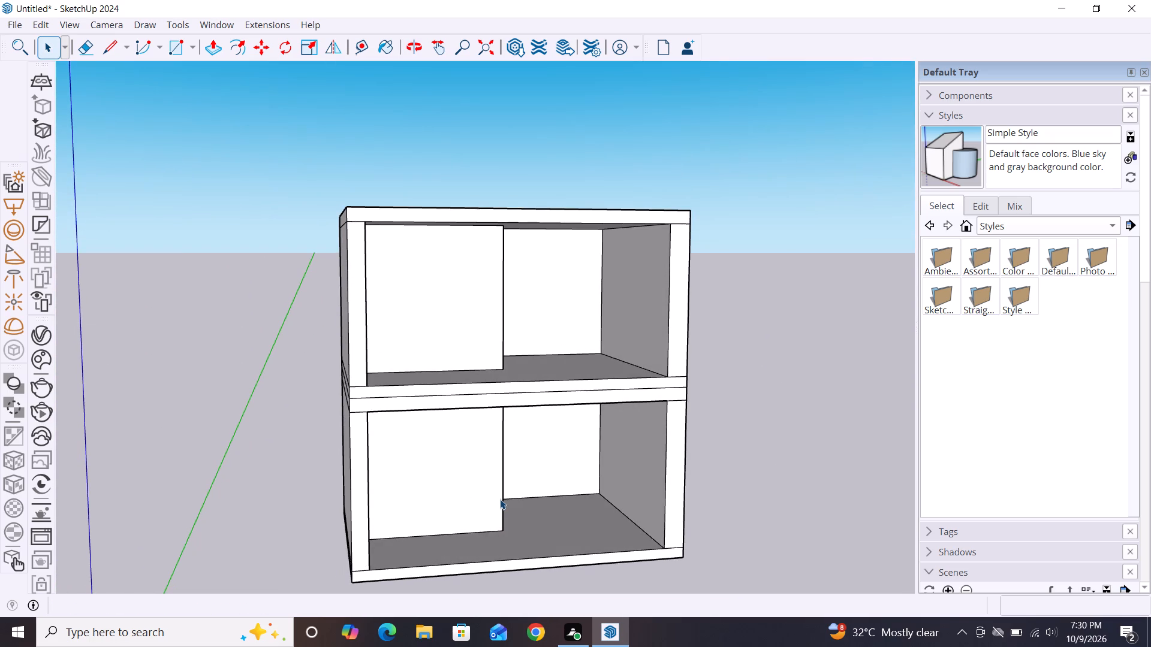
scroll(584, 292, down, 2)
middle_drag(571, 437, 451, 442)
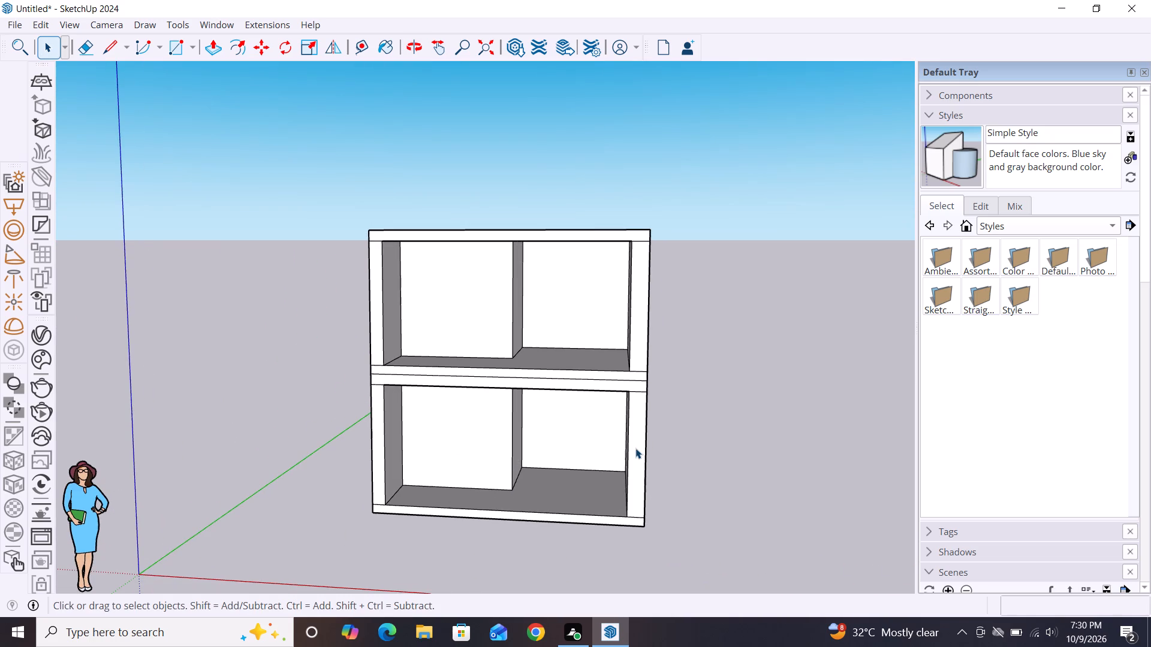
scroll(677, 434, up, 2)
scroll(678, 434, down, 1)
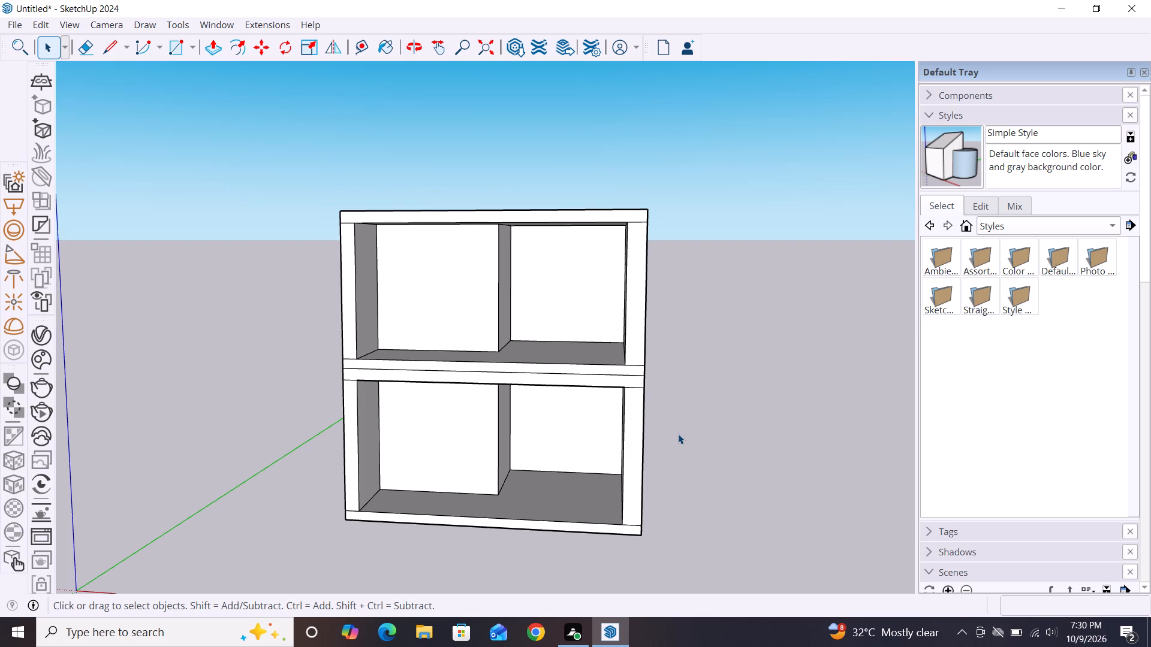
scroll(678, 434, down, 1)
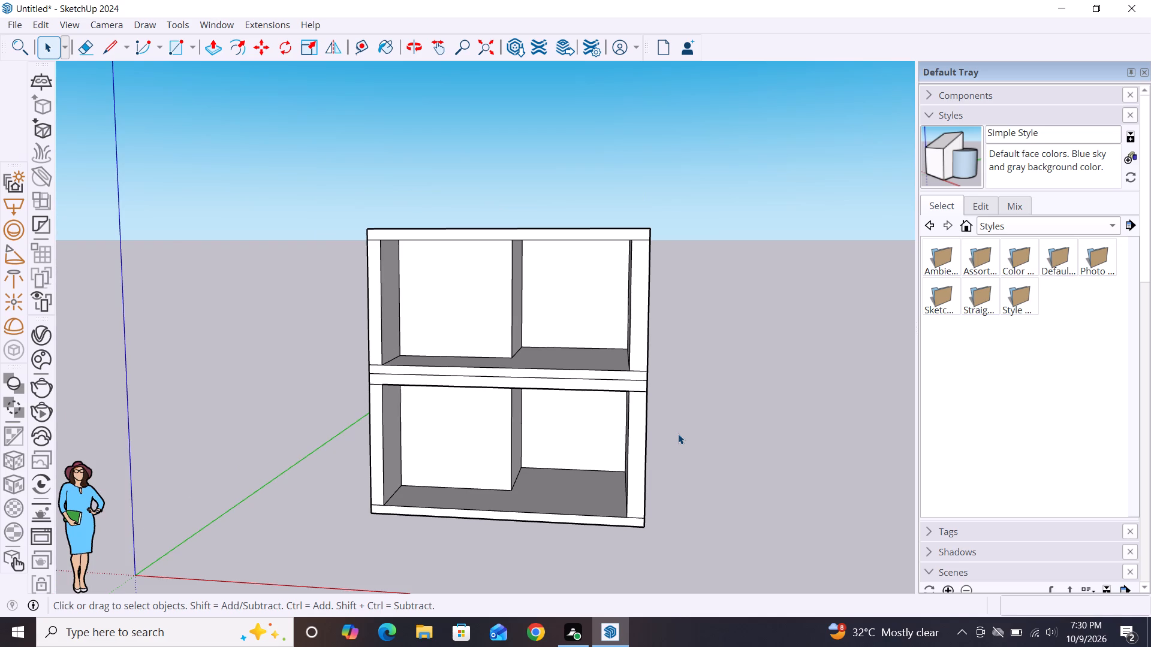
scroll(678, 434, down, 2)
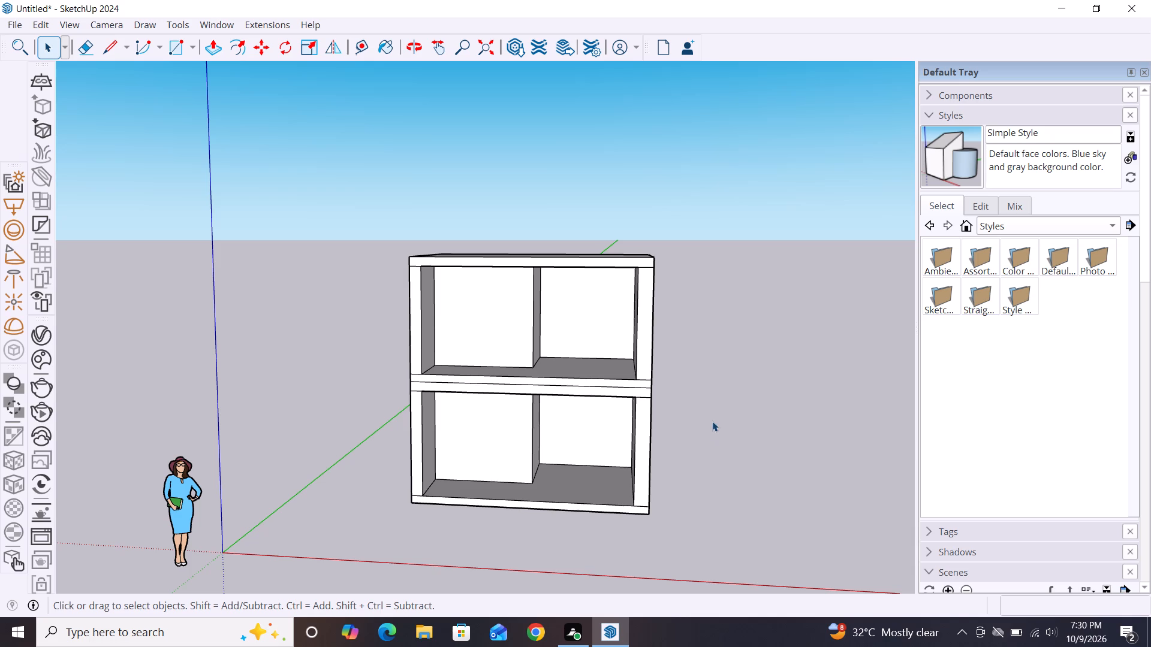
scroll(712, 421, down, 2)
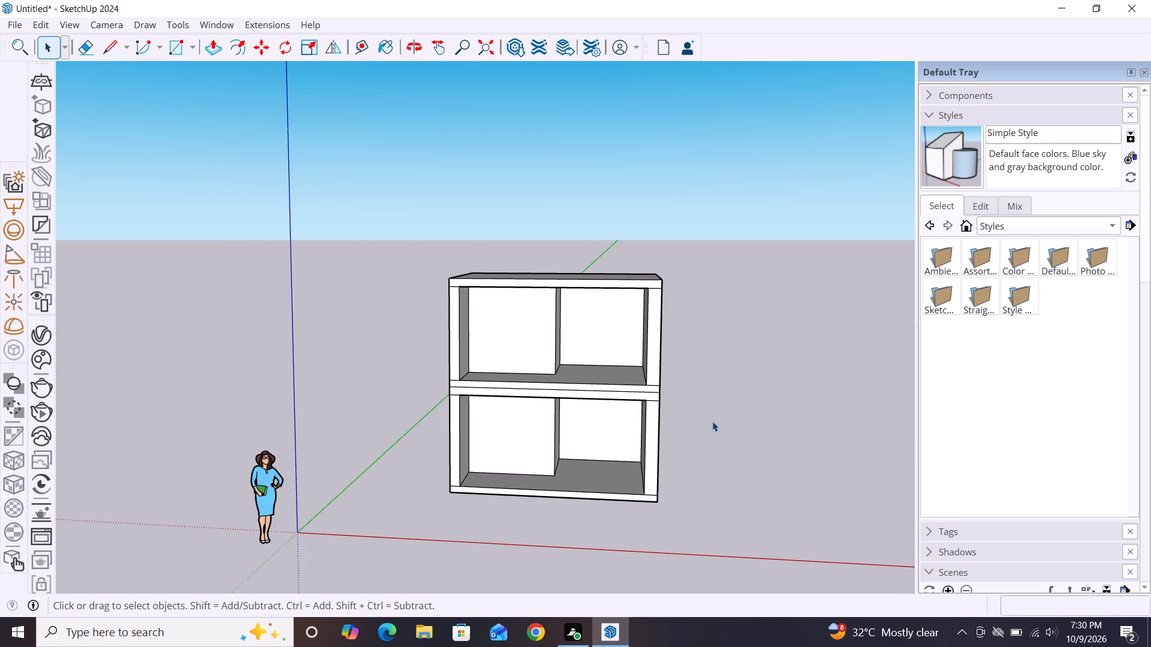
scroll(712, 421, down, 2)
middle_drag(685, 475, 320, 494)
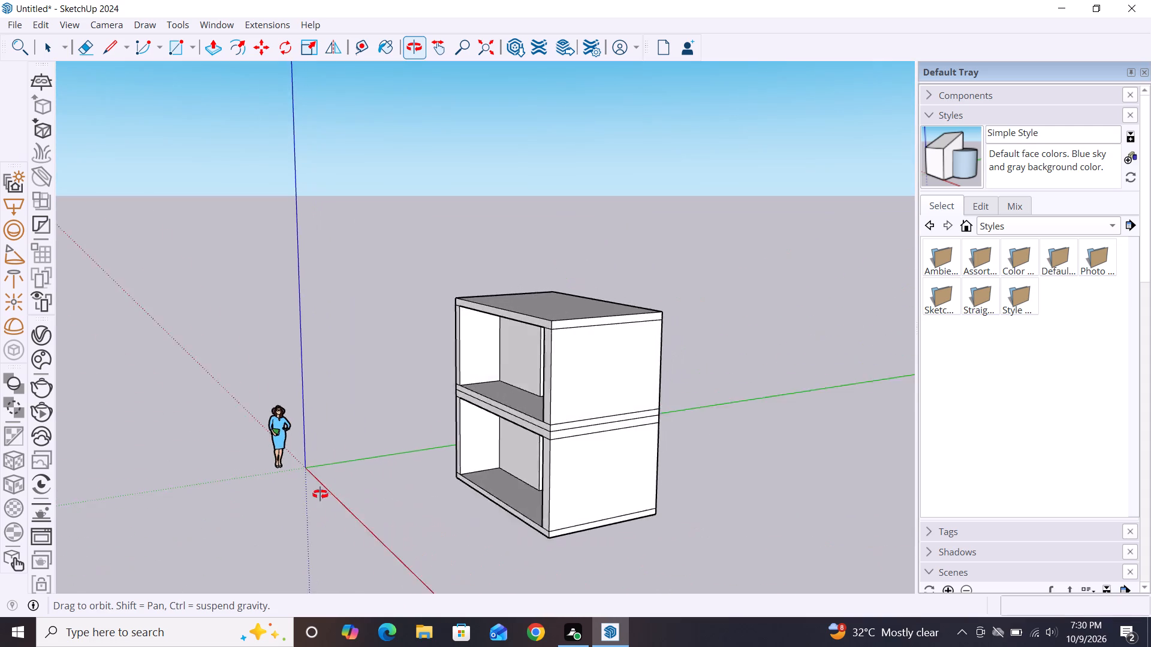
Draw a rectangle about 2' 1/8" by 8' 1 5/16" over the right end of the upper storey's front.
middle_drag(320, 494, 276, 501)
scroll(293, 490, down, 2)
middle_drag(346, 506, 695, 506)
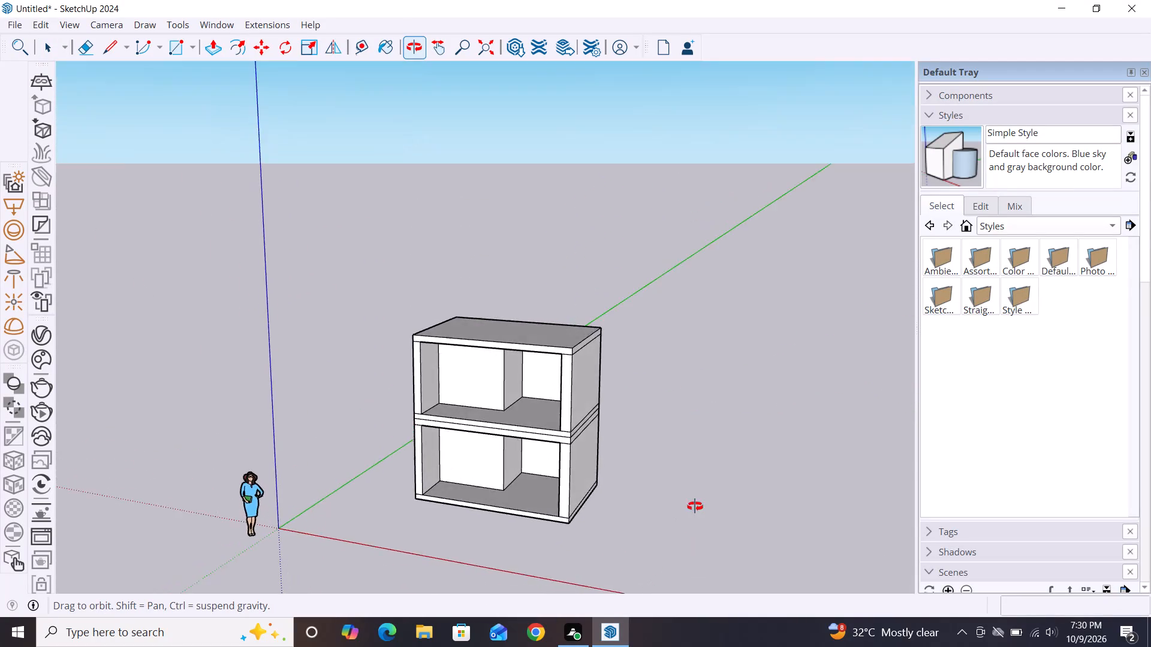
middle_drag(695, 506, 802, 476)
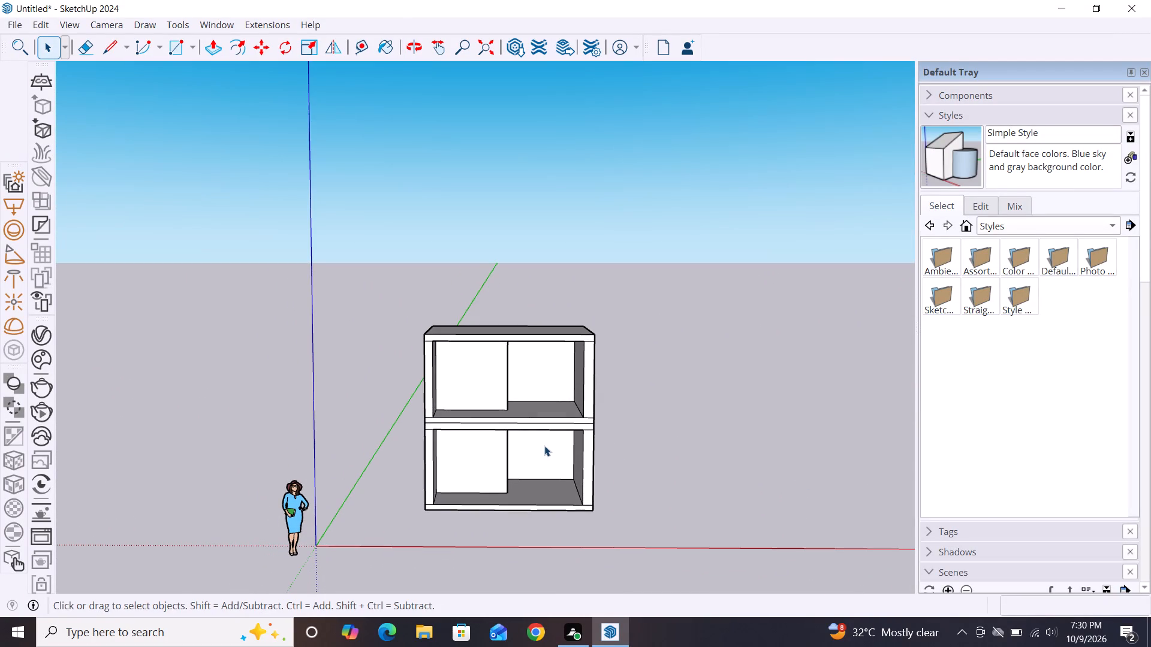
scroll(544, 446, up, 3)
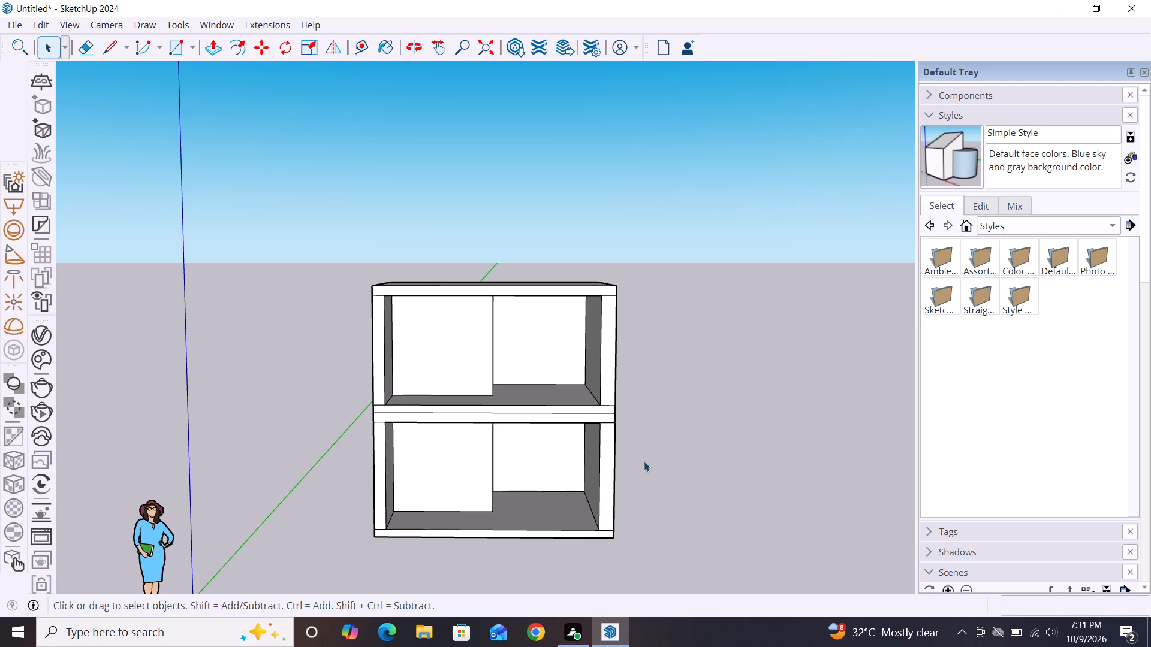
scroll(644, 461, up, 8)
key(r)
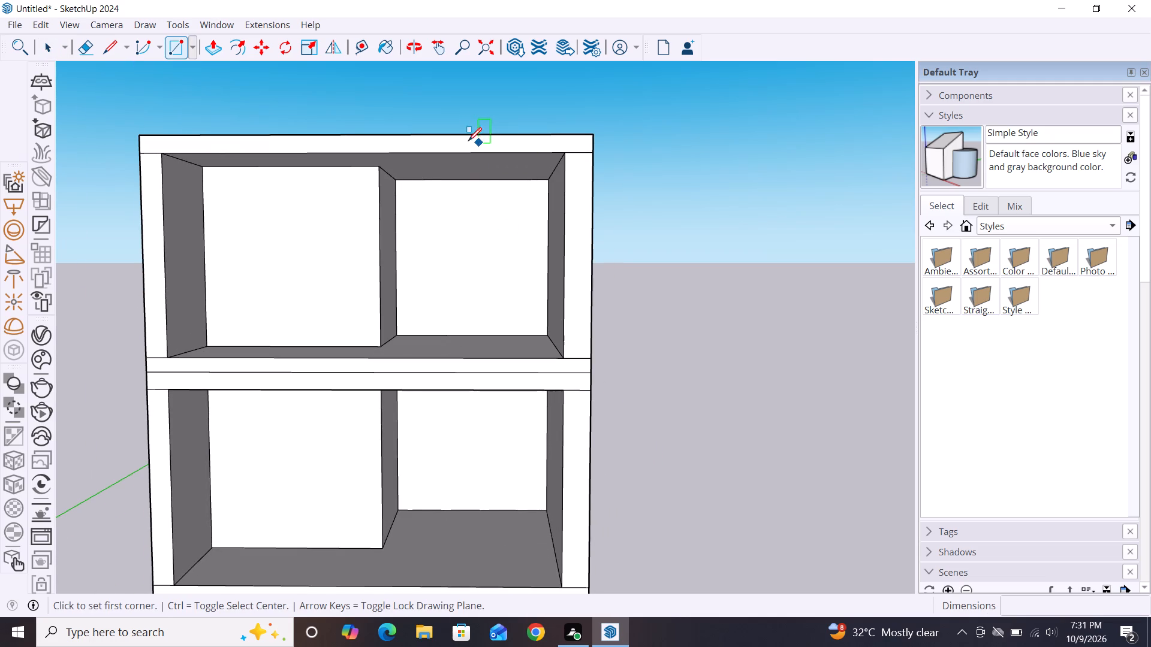
click(534, 137)
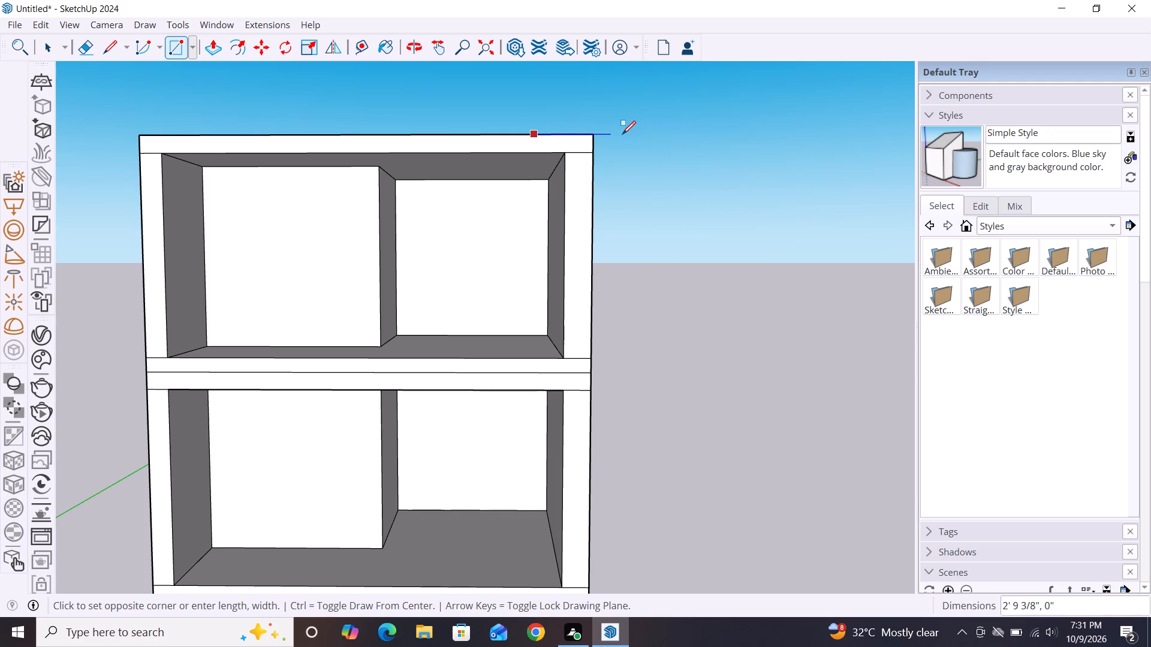
click(593, 135)
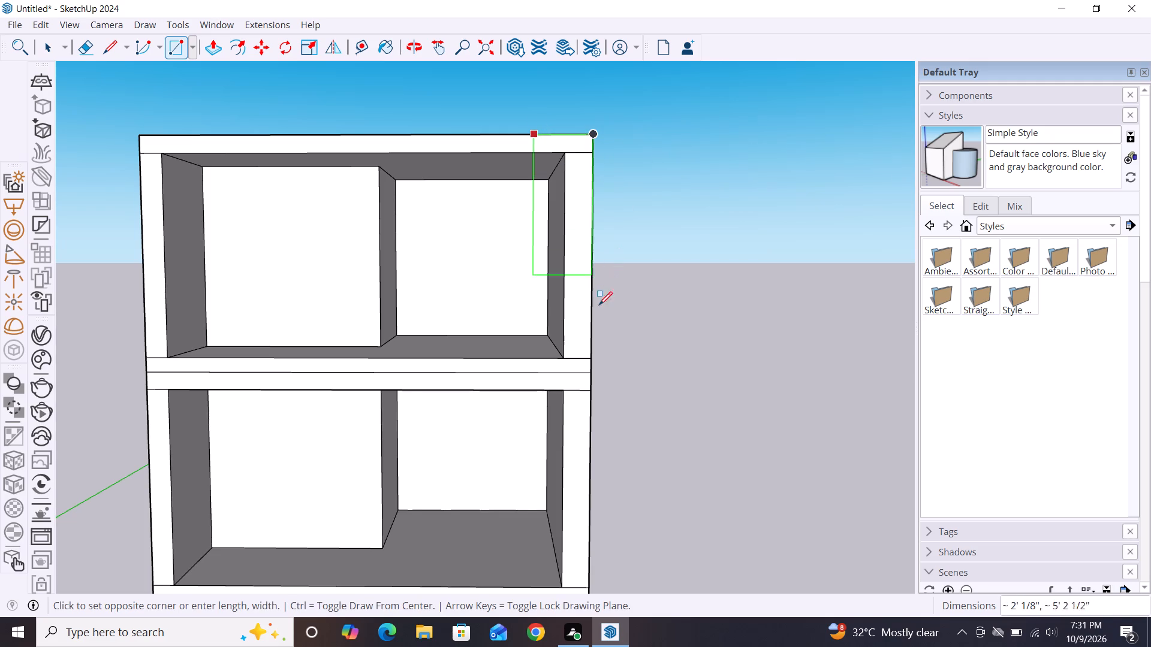
click(593, 372)
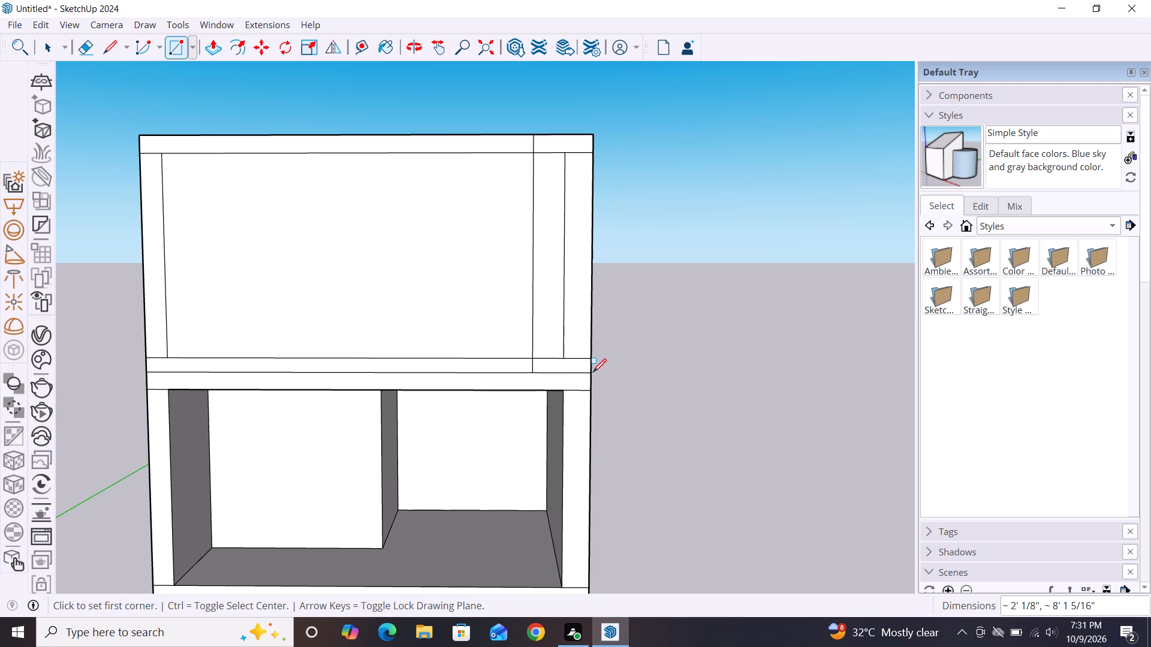
key(space)
Delete the face that closes the upper room's front opening beside the new strip.
click(399, 326)
key(Delete)
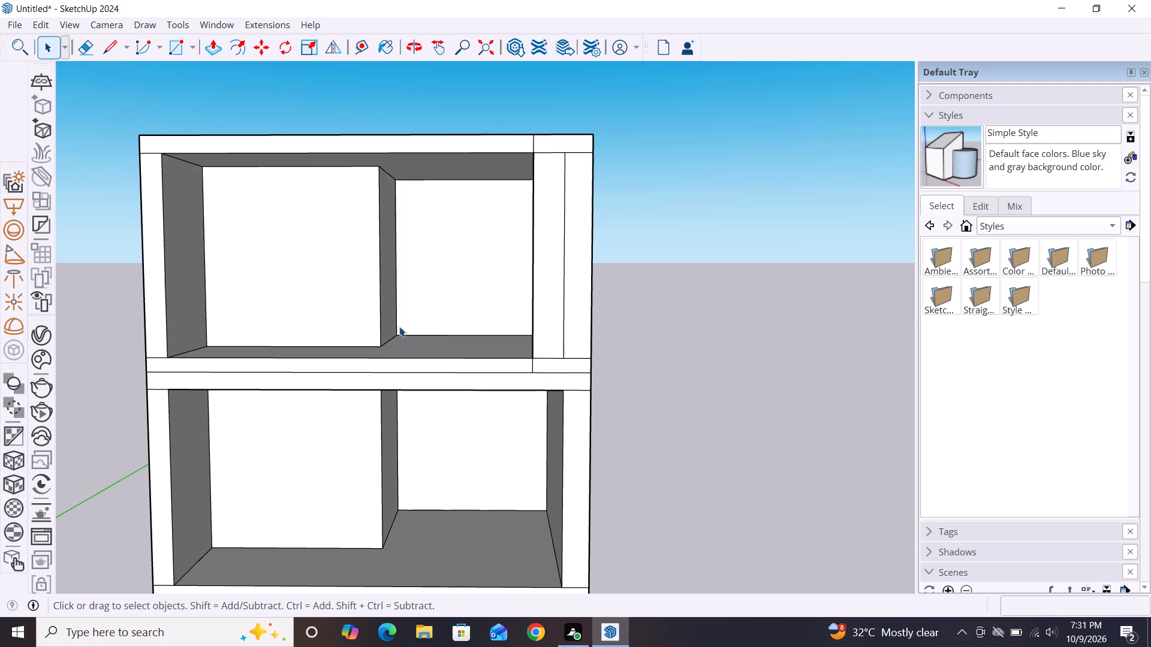
Draw a front-plane rectangle about 7' 7 5/16" by 1' 7 9/16" outward from the upper storey's top right corner.
scroll(399, 342, down, 5)
middle_drag(499, 352, 459, 377)
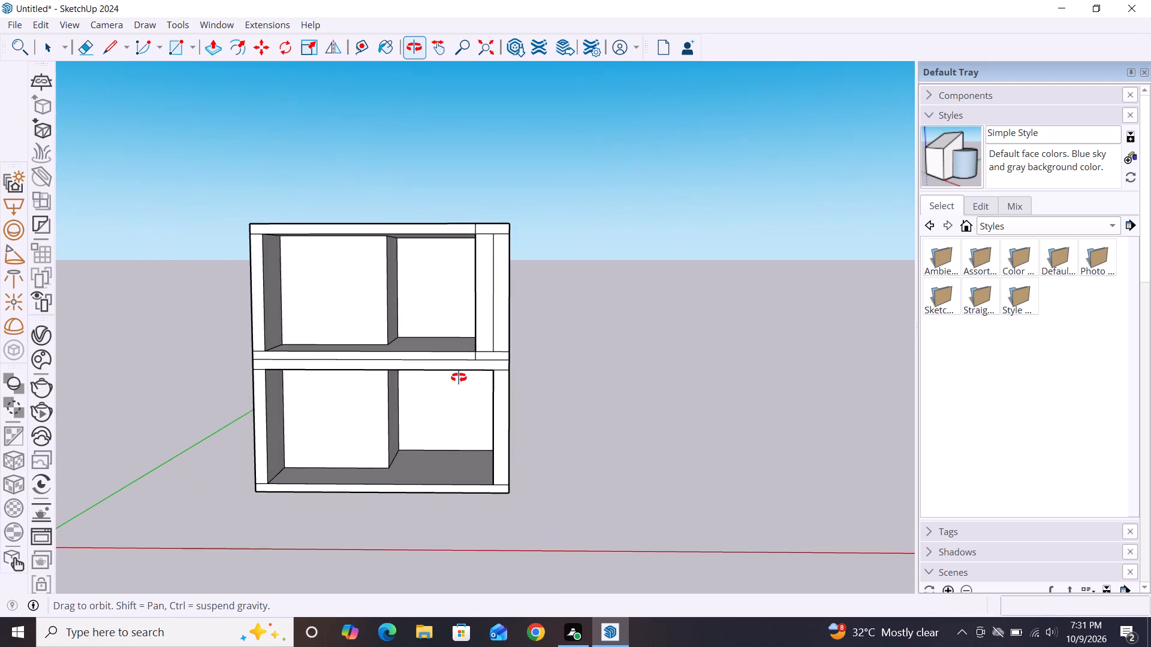
middle_drag(459, 377, 336, 413)
middle_drag(541, 369, 418, 430)
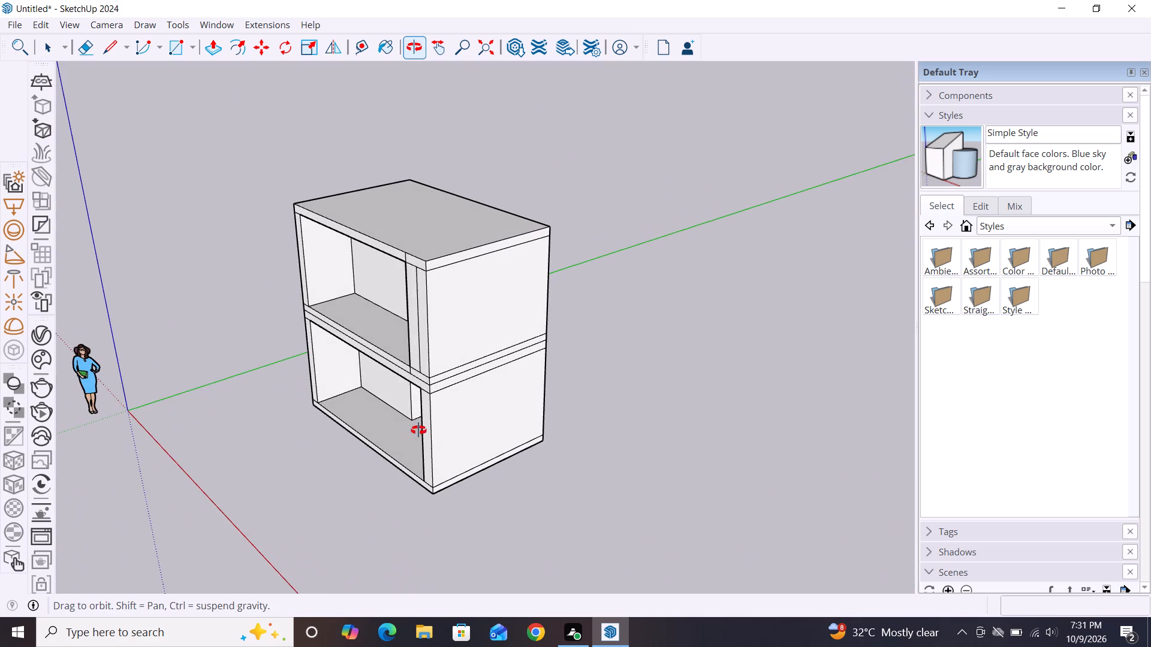
middle_drag(418, 430, 713, 374)
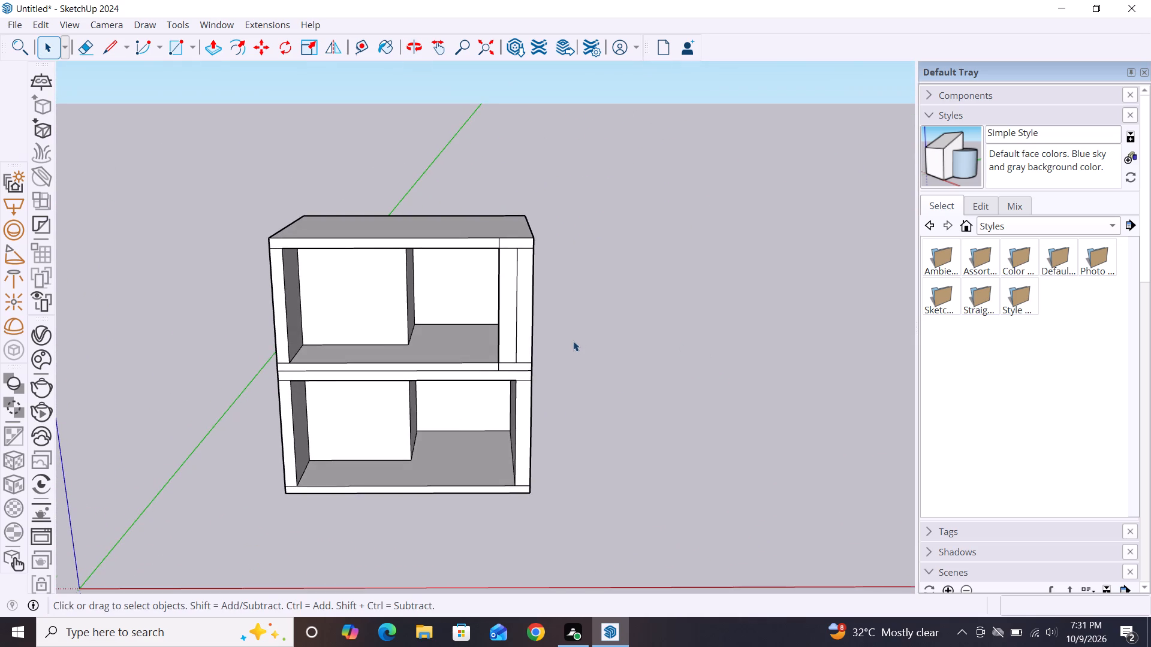
scroll(572, 341, up, 3)
key(r)
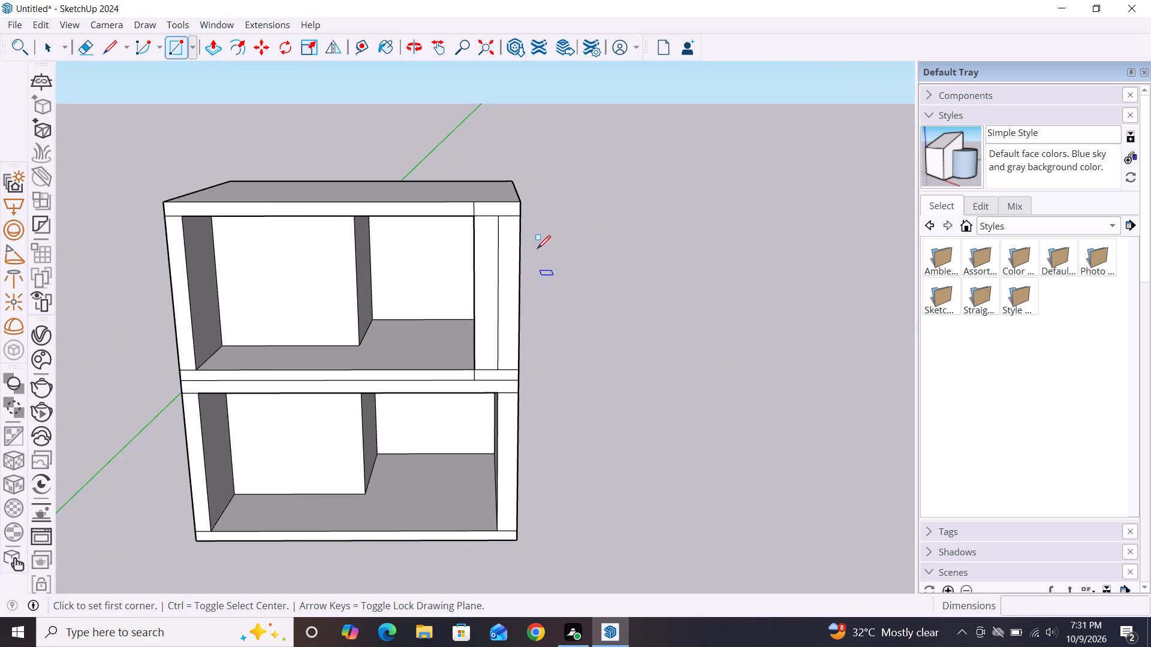
click(523, 202)
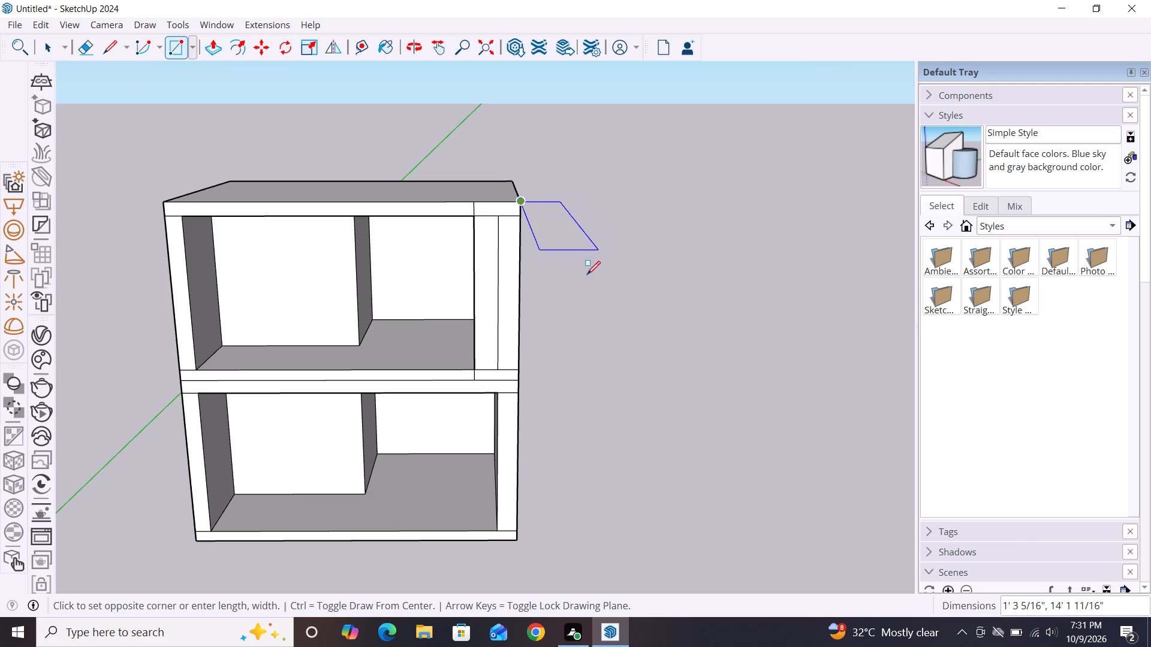
click(519, 370)
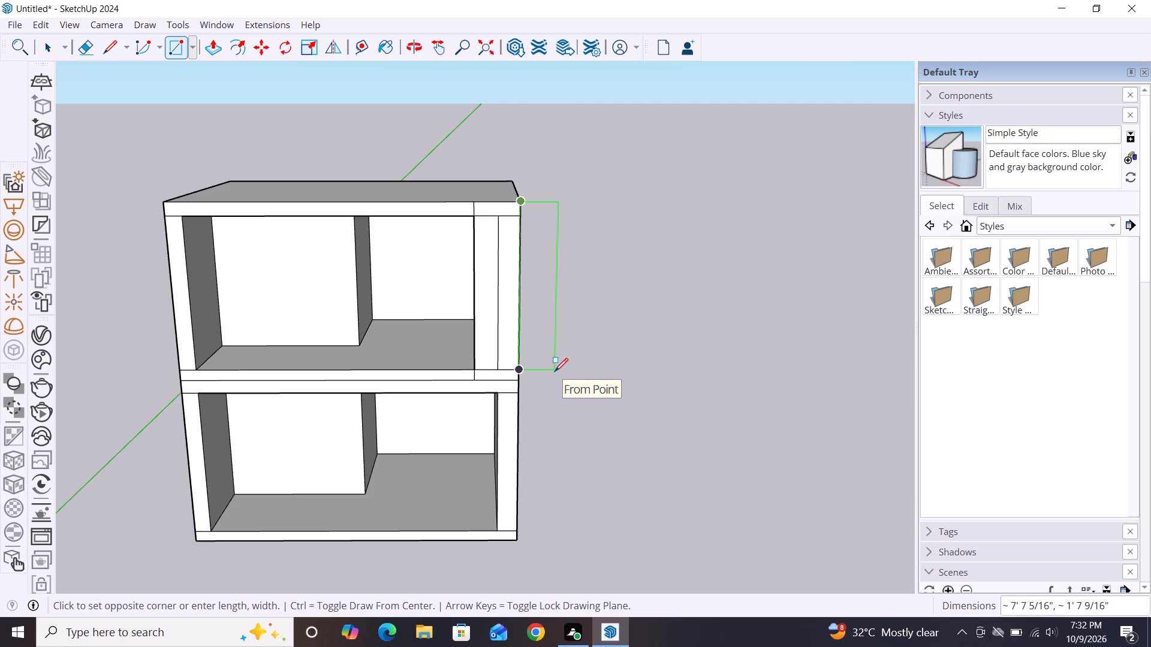
click(555, 371)
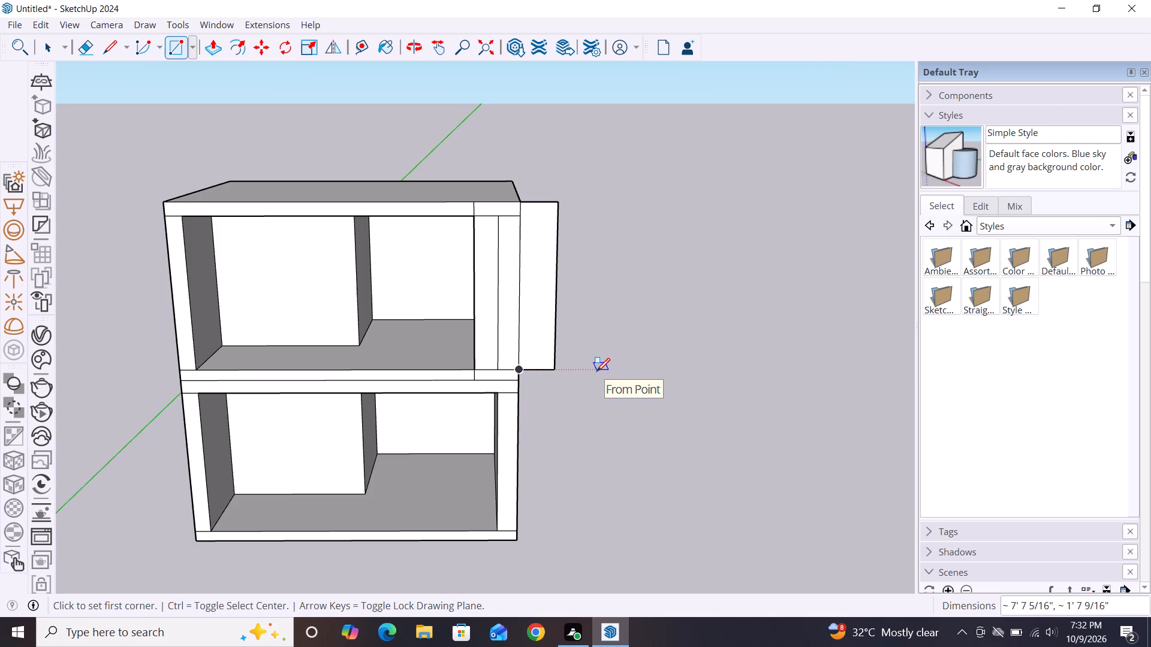
key(space)
Draw a rectangle about 4' 6 7/8" by 8' 8 9/16" outward from the narrow side panel's outer top corner.
scroll(553, 362, up, 4)
scroll(553, 362, down, 2)
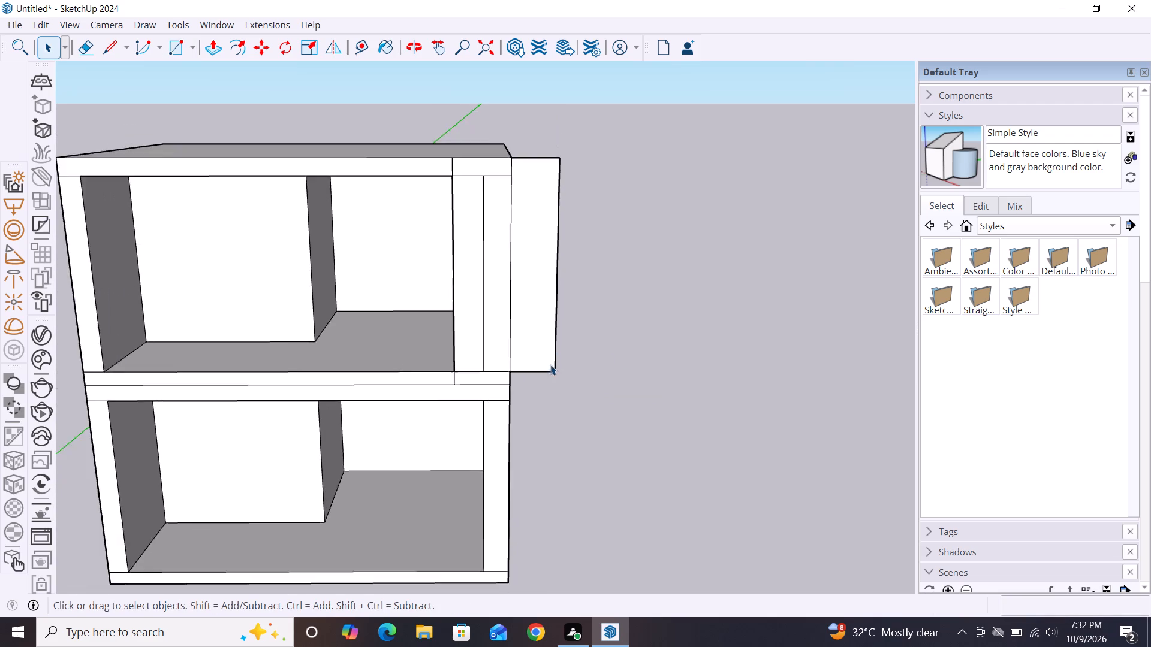
scroll(550, 365, down, 1)
scroll(368, 390, down, 2)
key(r)
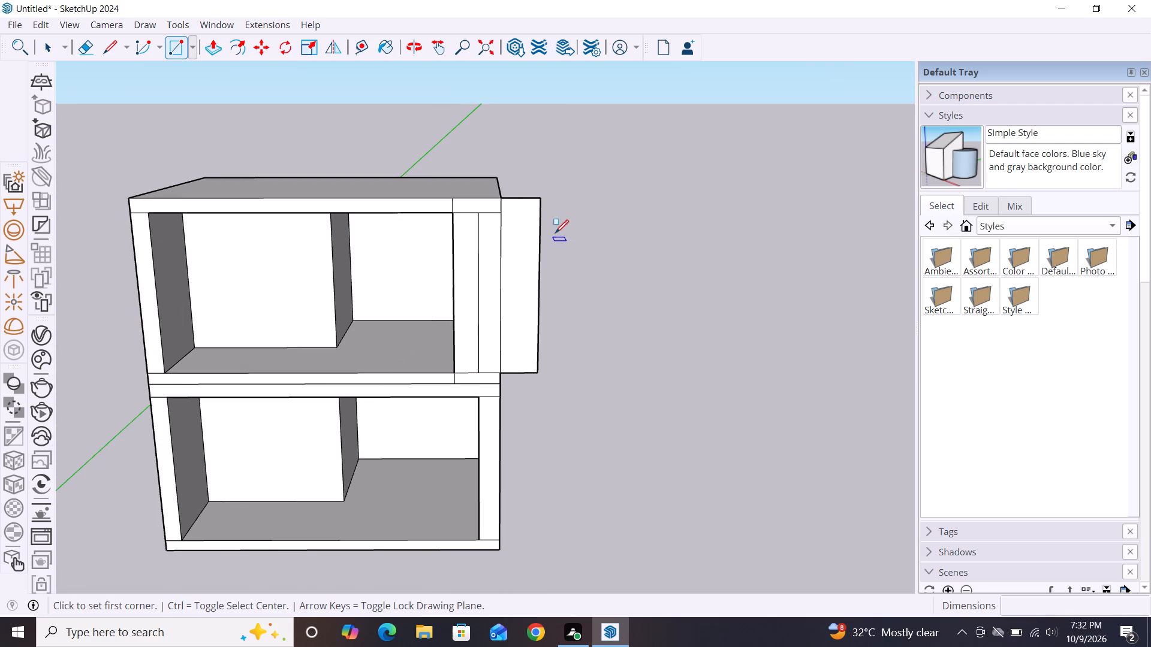
double_click(540, 198)
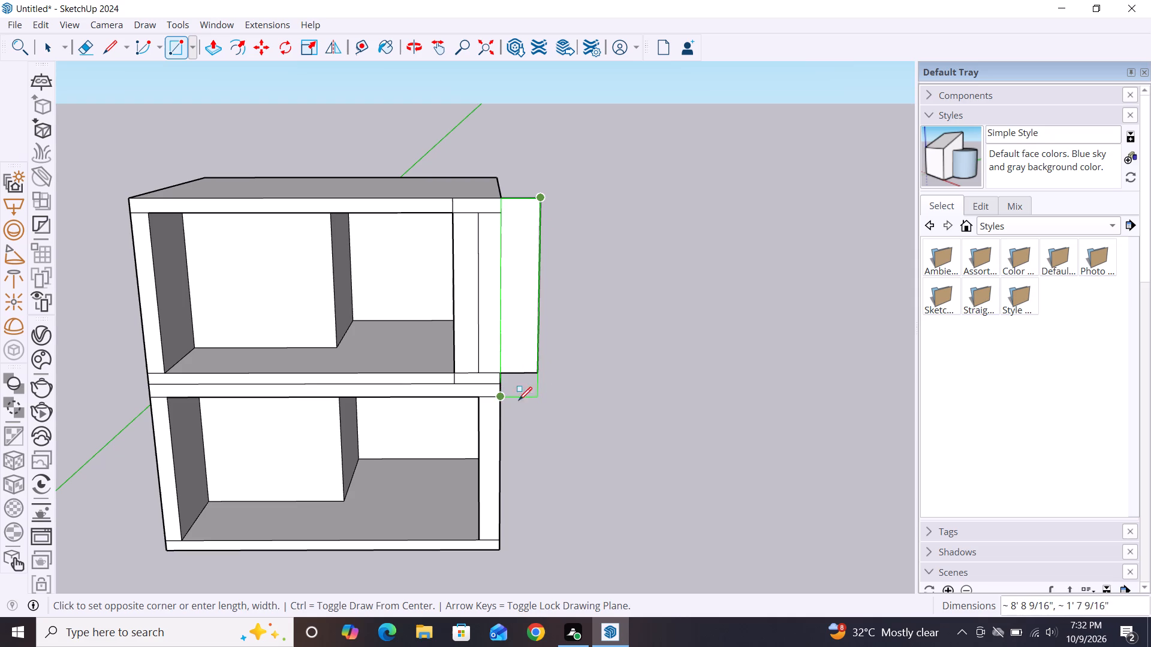
click(537, 397)
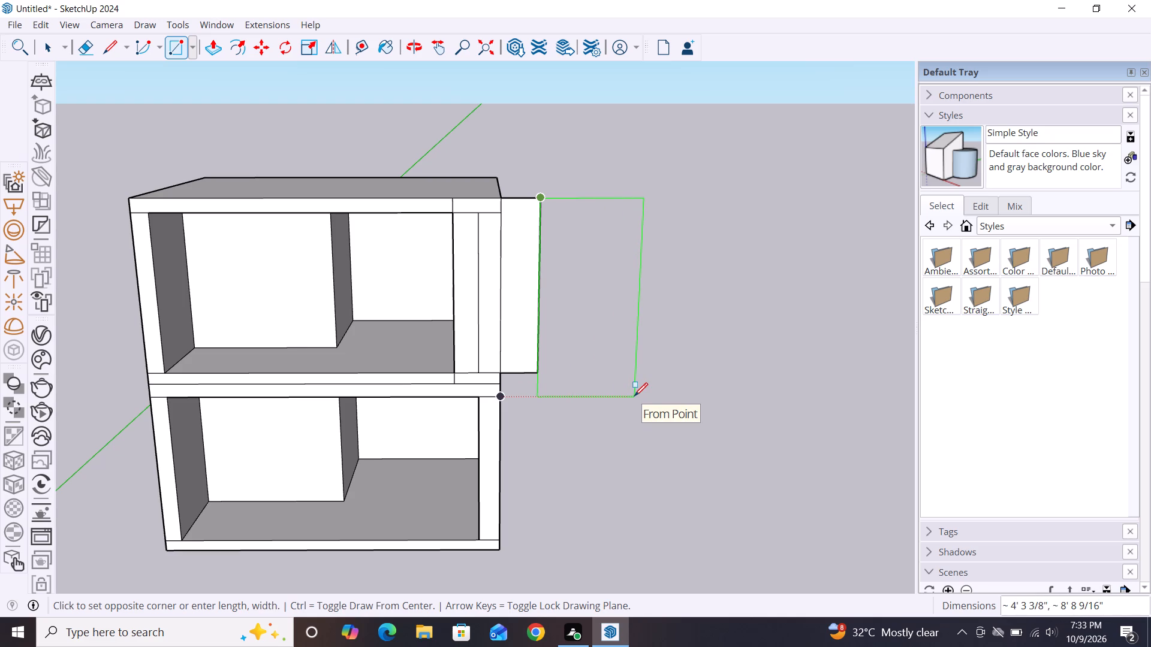
click(641, 397)
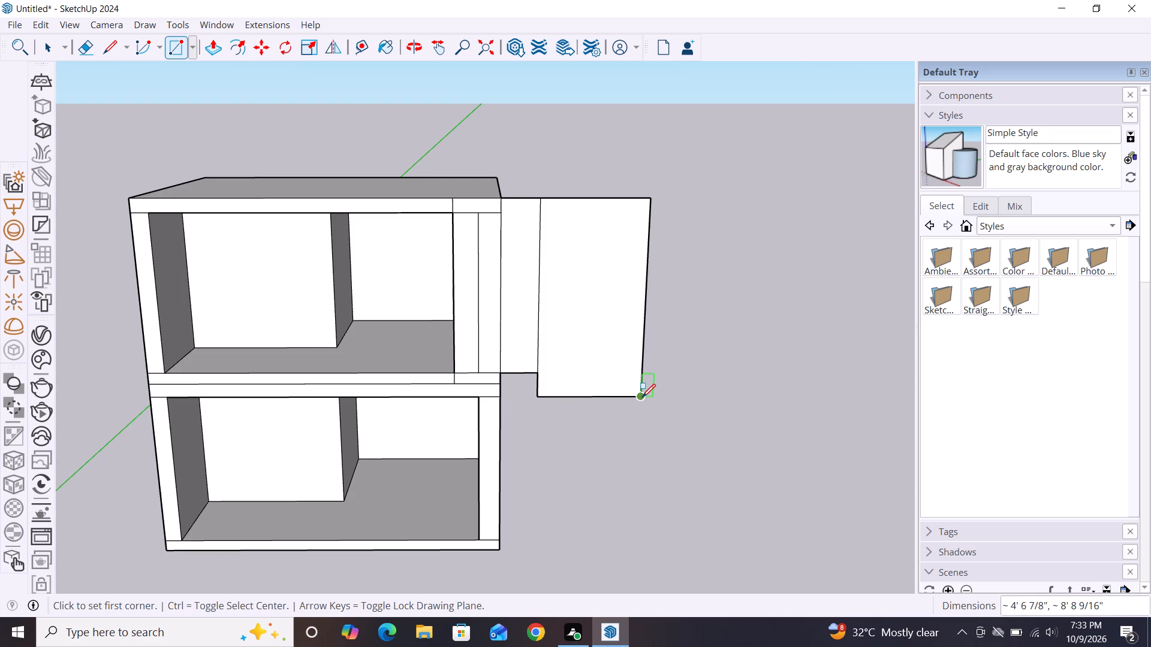
key(space)
Copy the narrow side panel's bottom edge down about 1' 1 5/16" to the wider panel's bottom corner.
scroll(529, 383, up, 4)
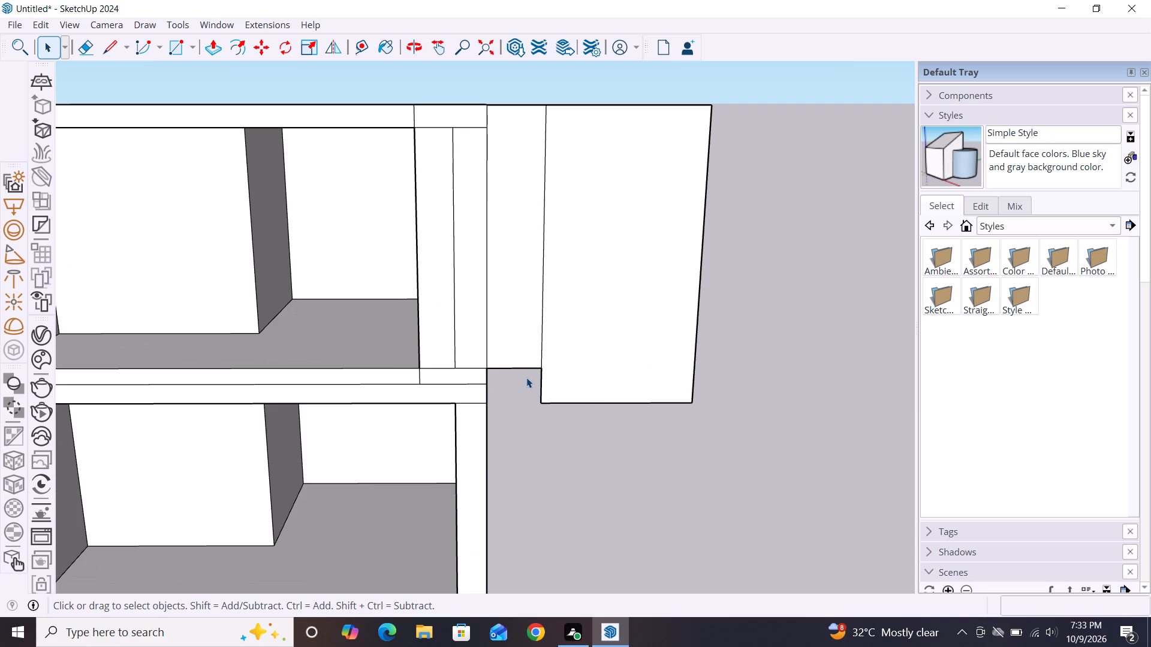
click(523, 367)
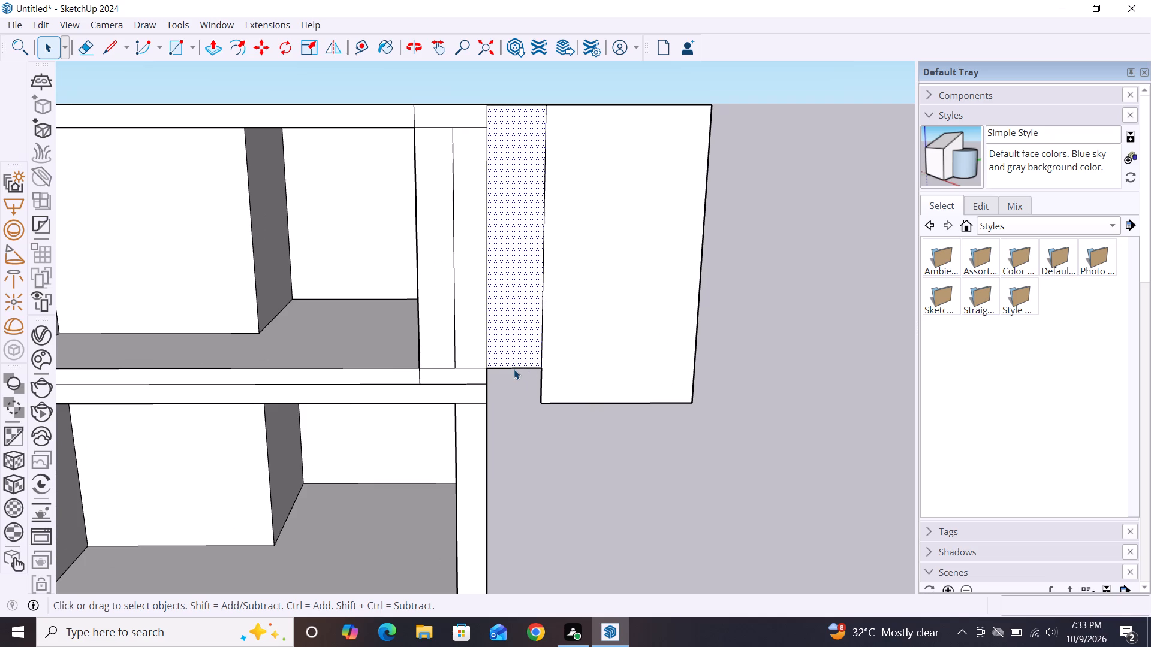
click(514, 367)
key(m)
click(543, 370)
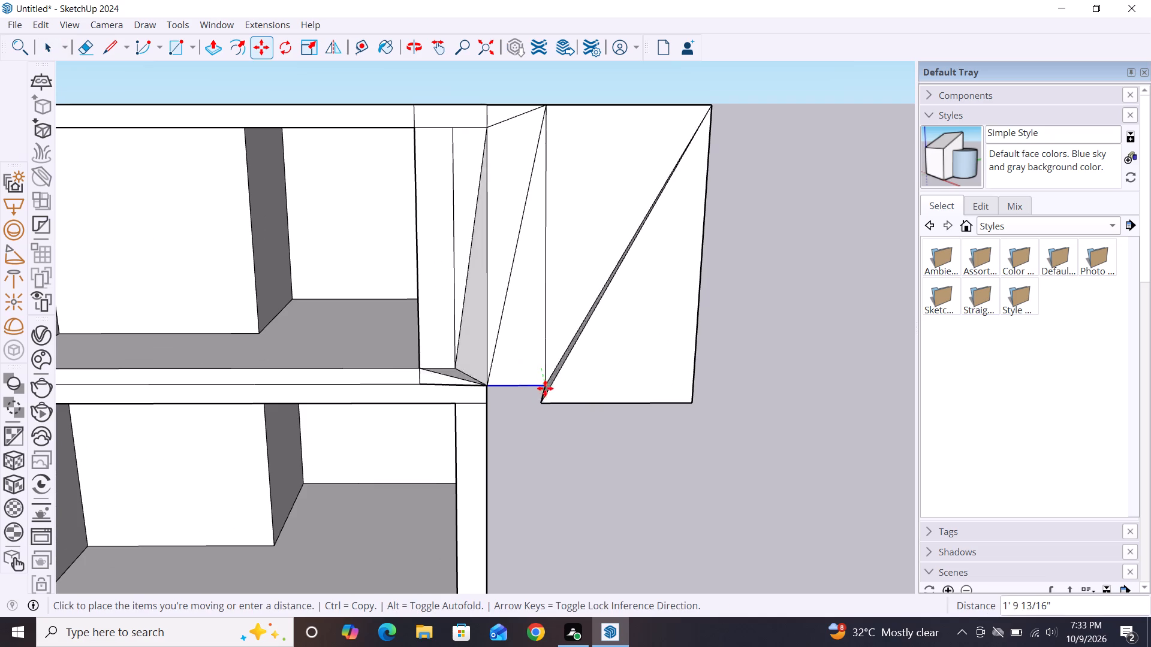
key(Escape)
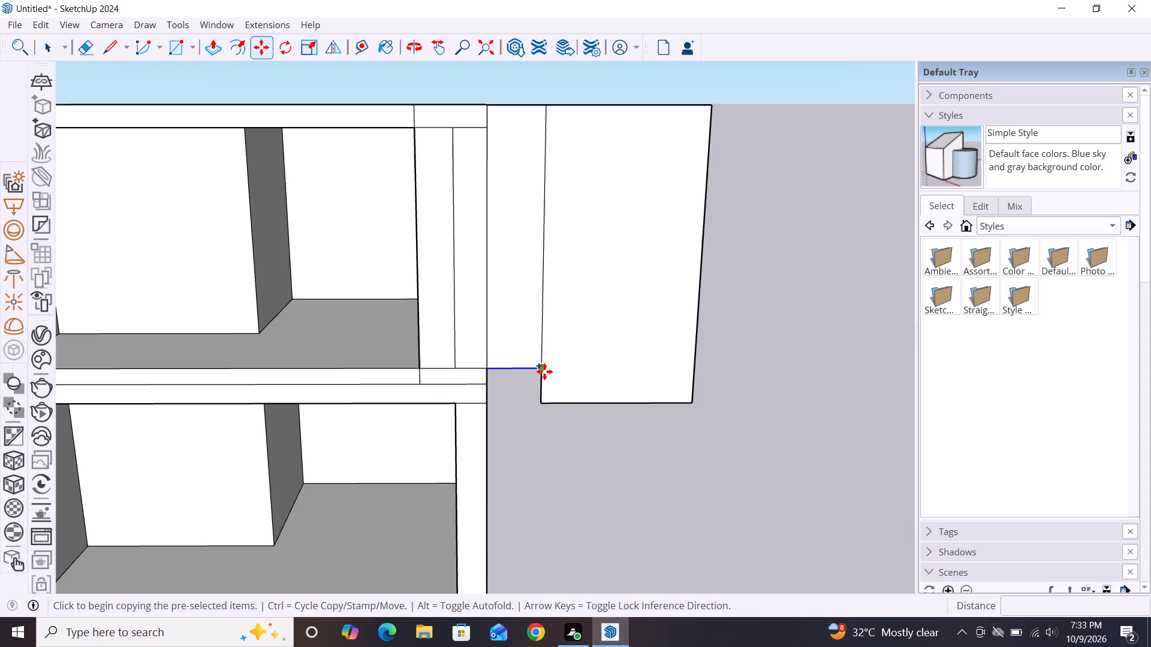
click(544, 371)
click(543, 406)
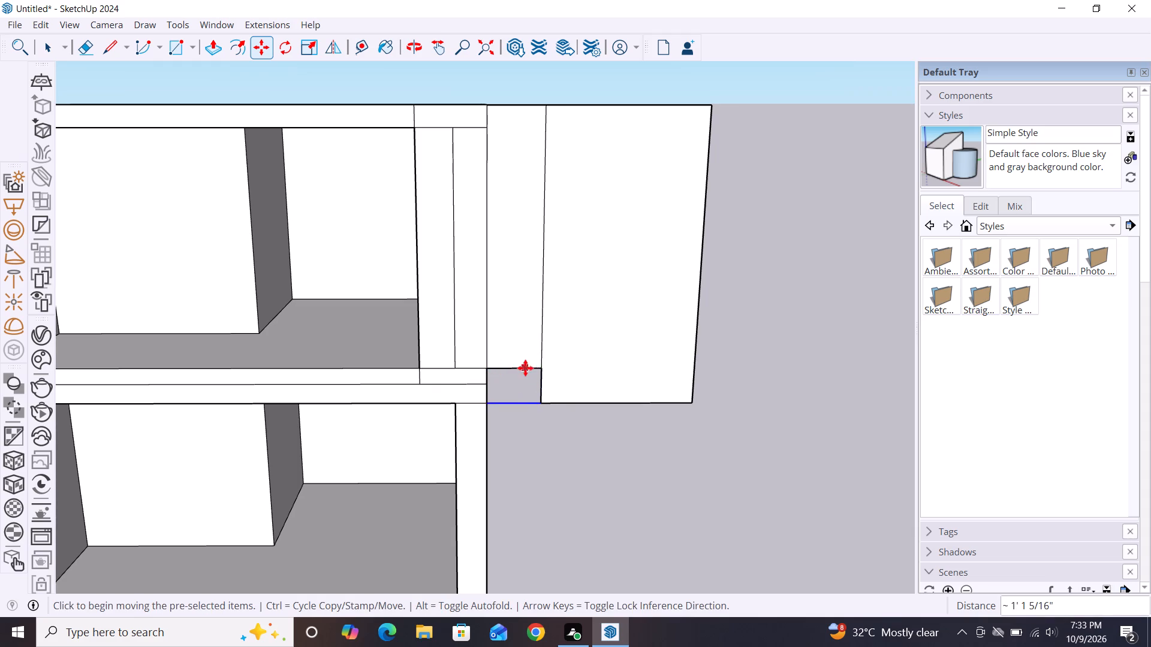
click(543, 370)
key(space)
Erase the narrow side panel's original bottom edge above the copied one.
key(e)
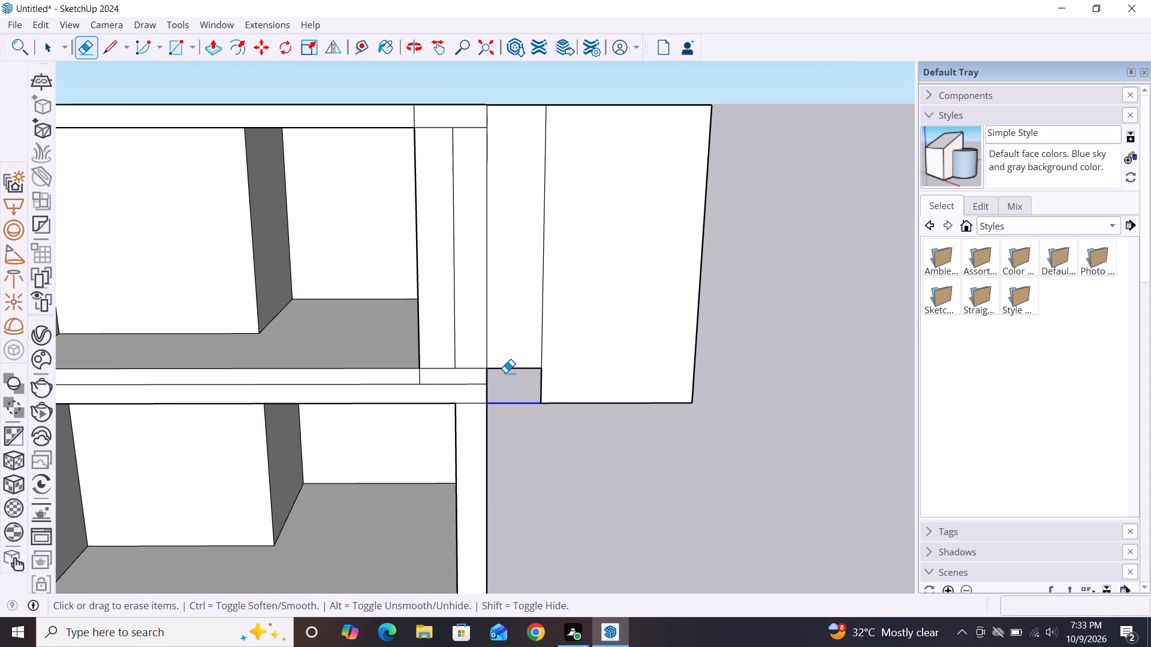
double_click(508, 369)
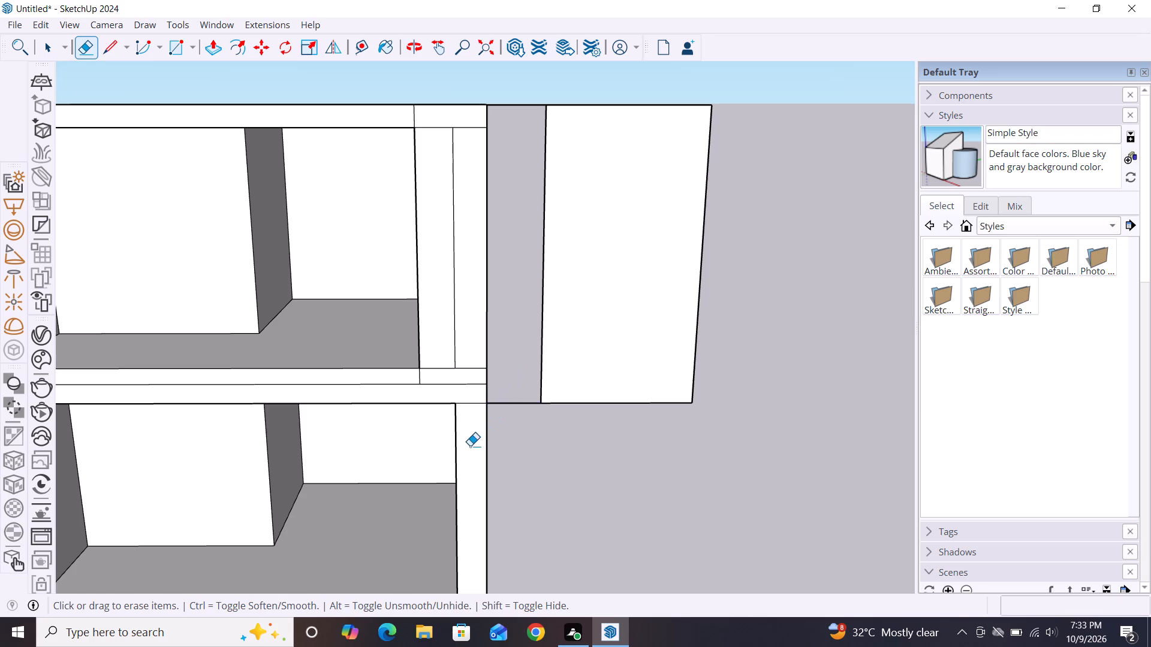
Draw a rectangle about 1' 7 9/16" by 8' 8 9/16" filling the gap between the upper storey and the wide panel.
scroll(470, 446, down, 1)
scroll(586, 438, up, 3)
scroll(586, 438, down, 5)
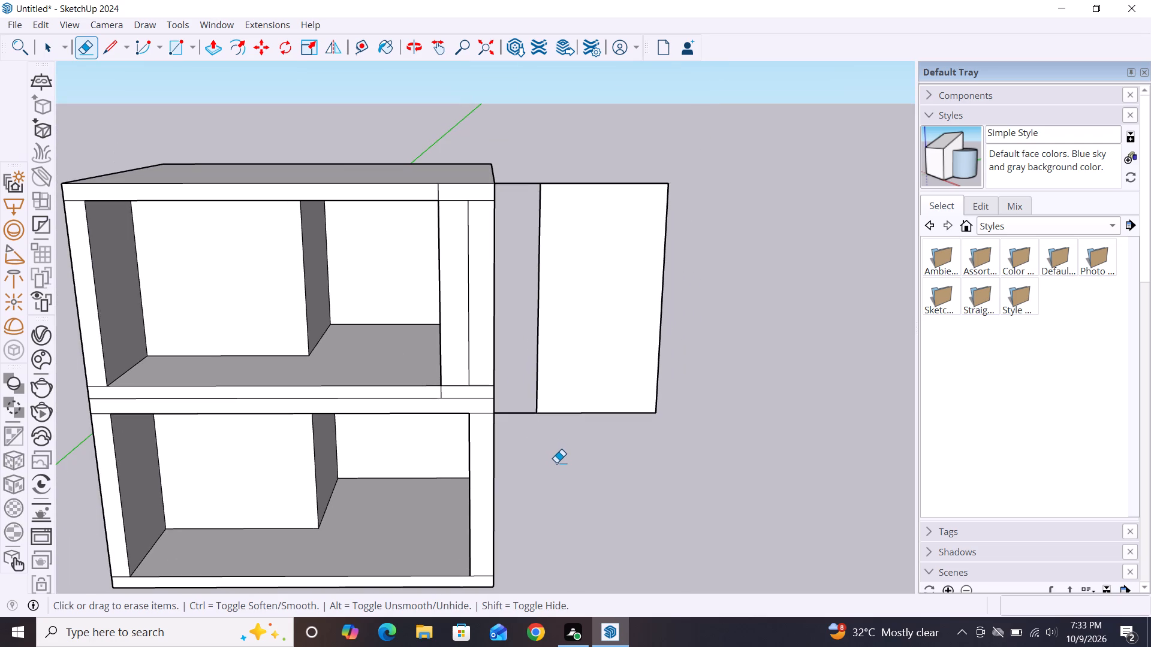
key(r)
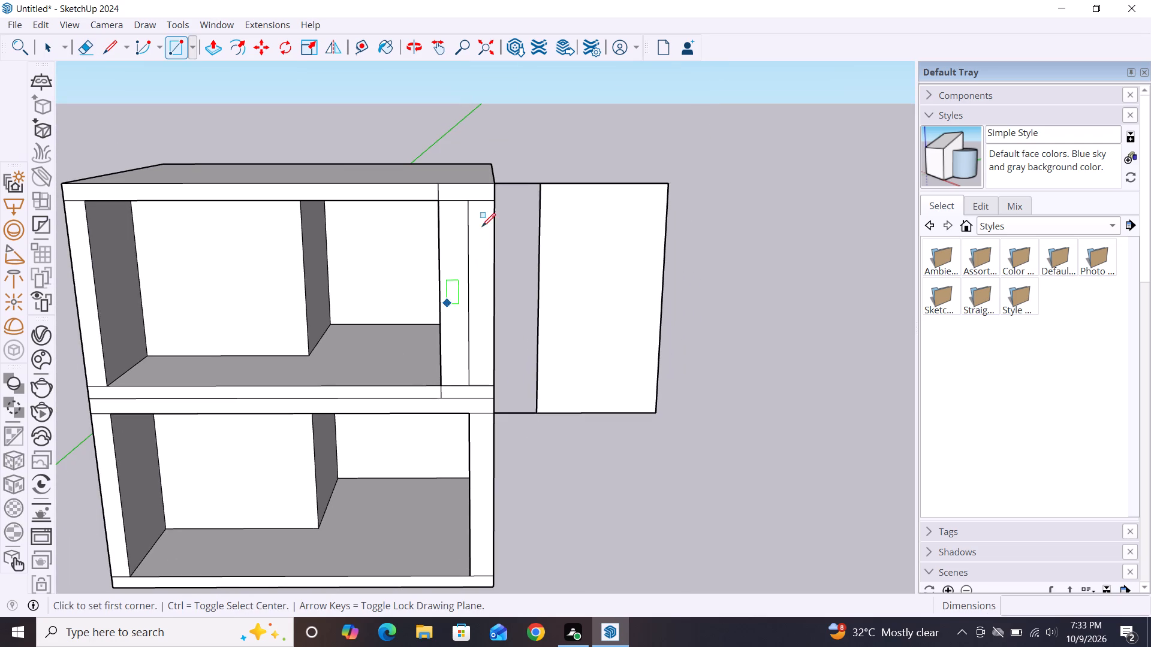
click(498, 186)
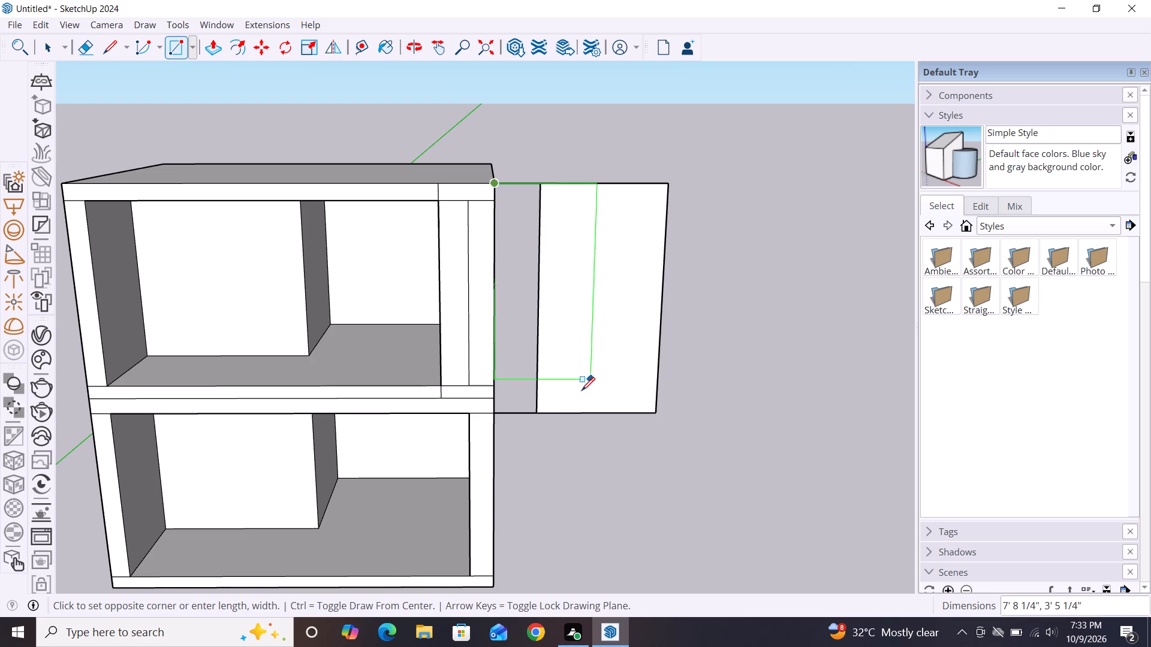
click(540, 413)
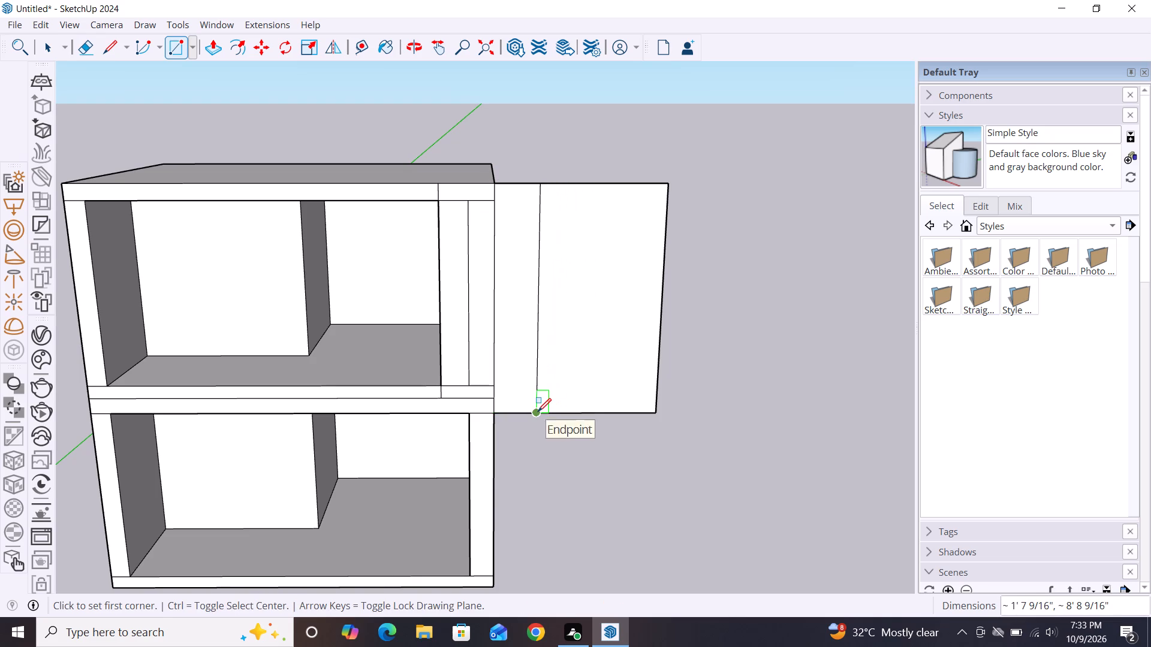
key(space)
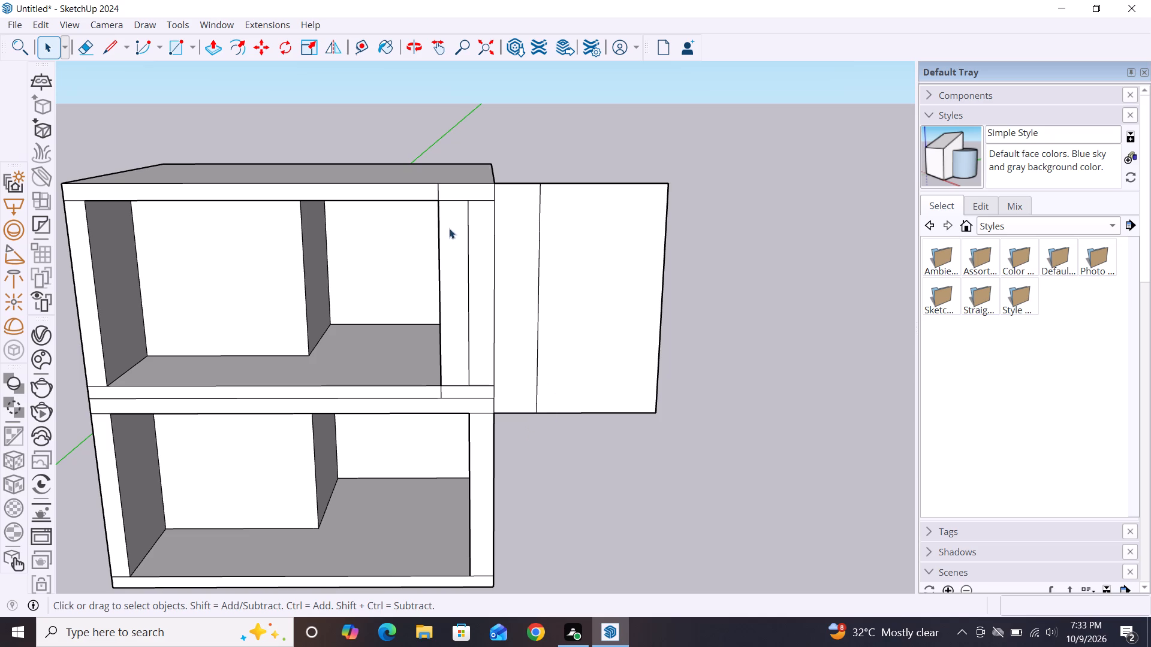
Erase the inner vertical line on the front face of the upper storey's side wall, beside the narrow panel.
scroll(490, 276, up, 4)
key(e)
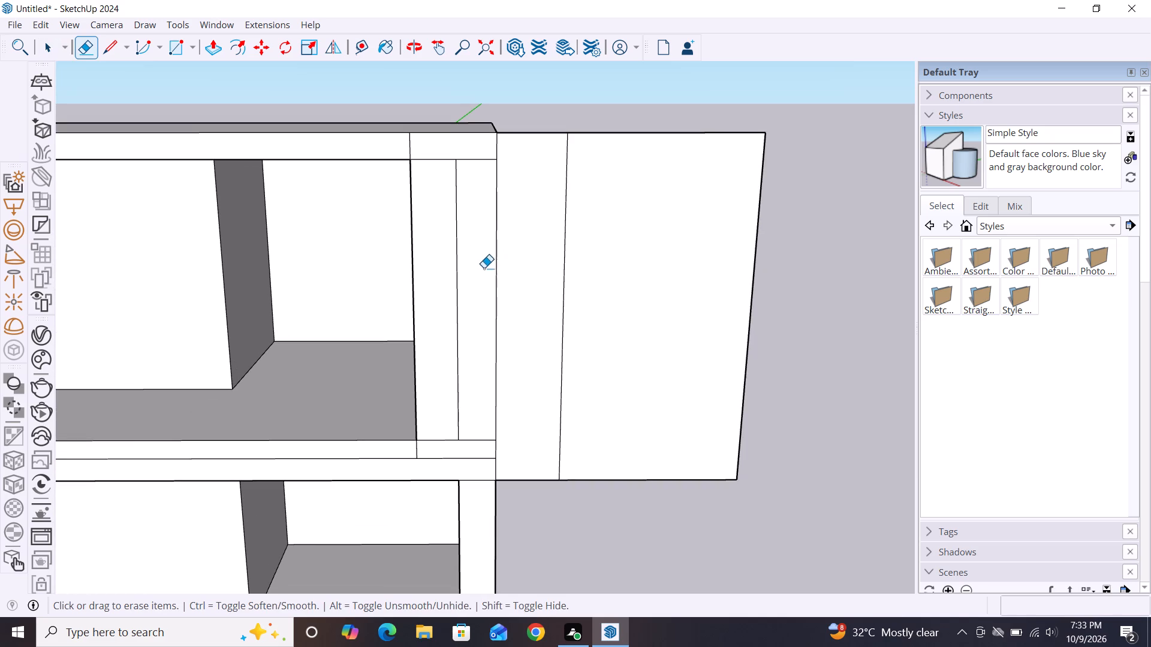
click(456, 265)
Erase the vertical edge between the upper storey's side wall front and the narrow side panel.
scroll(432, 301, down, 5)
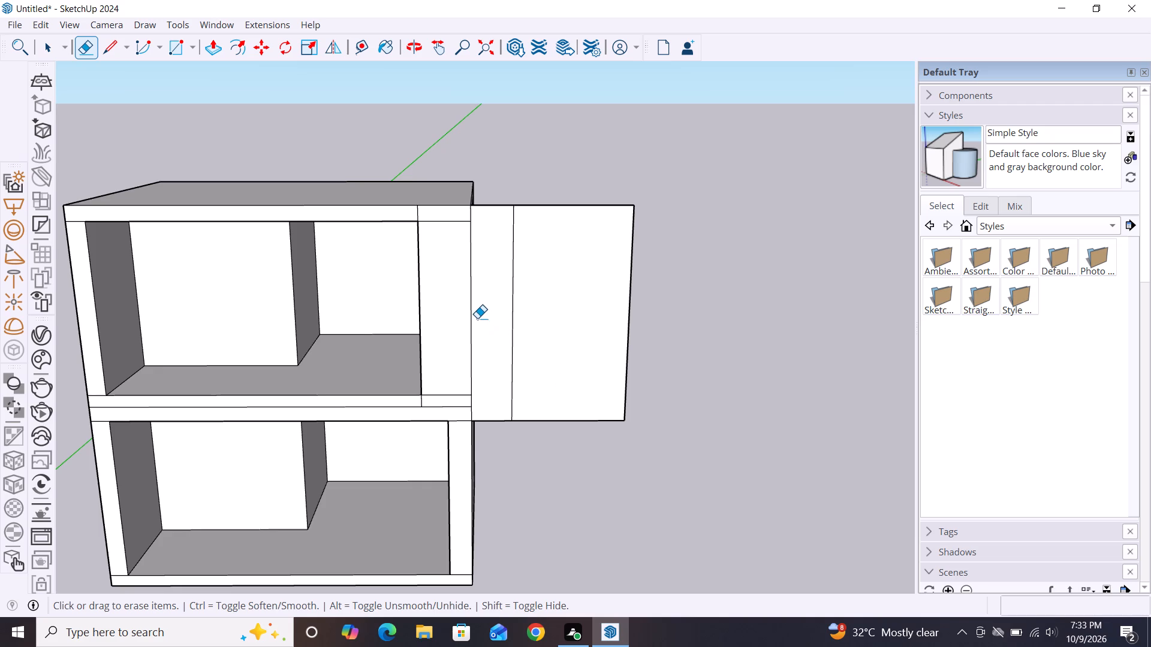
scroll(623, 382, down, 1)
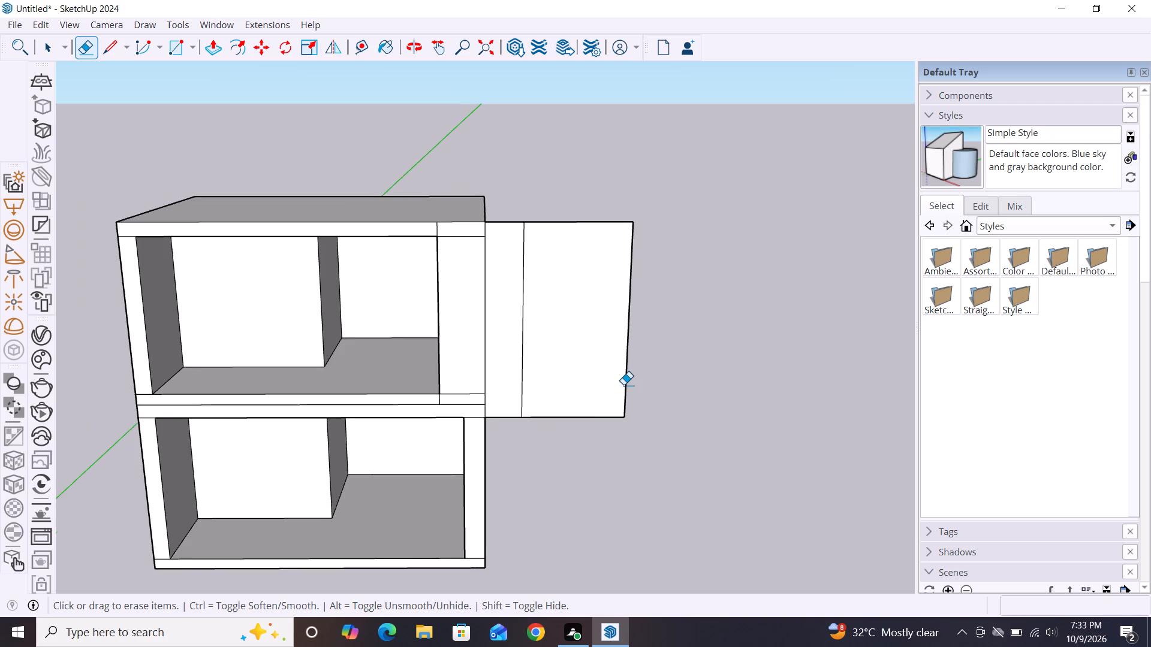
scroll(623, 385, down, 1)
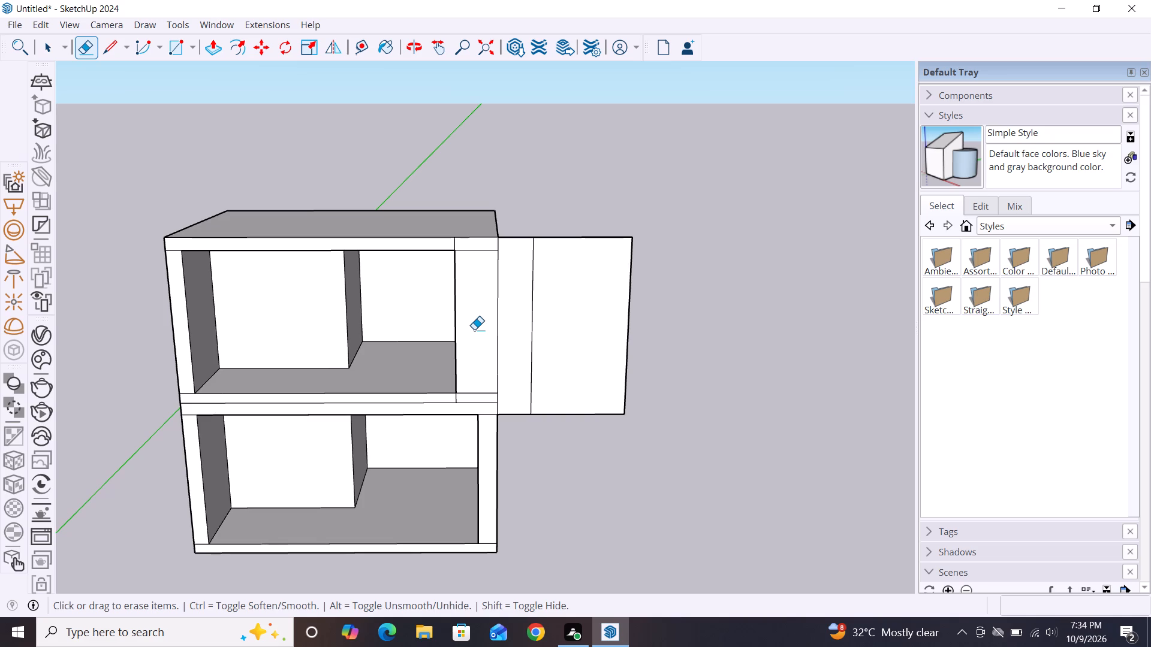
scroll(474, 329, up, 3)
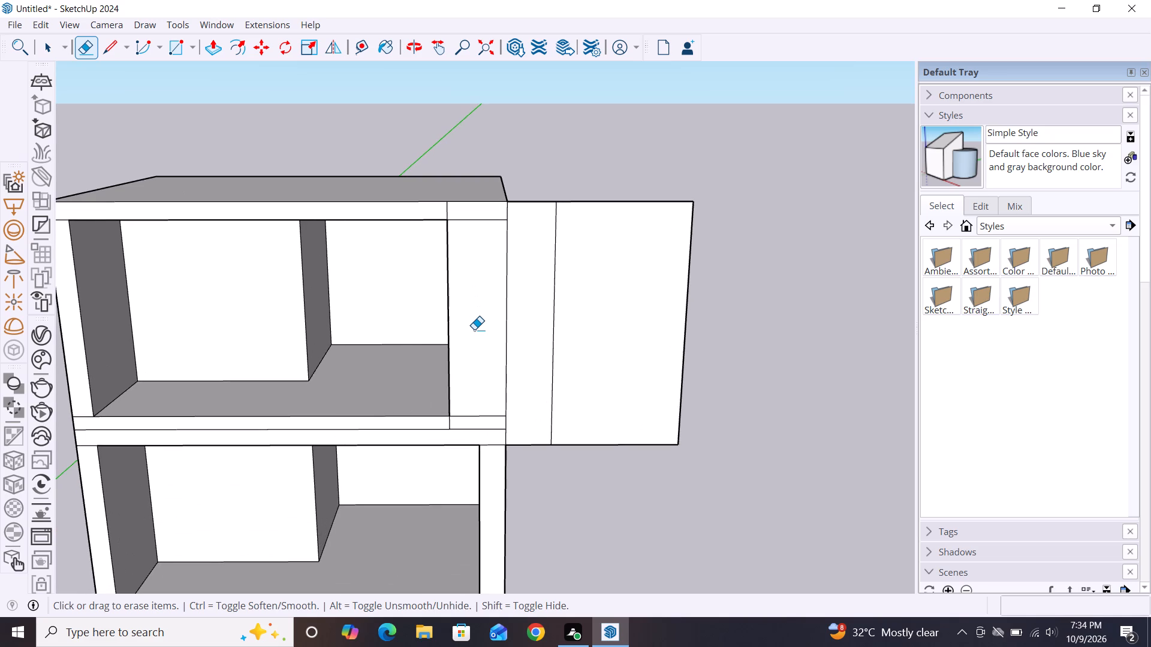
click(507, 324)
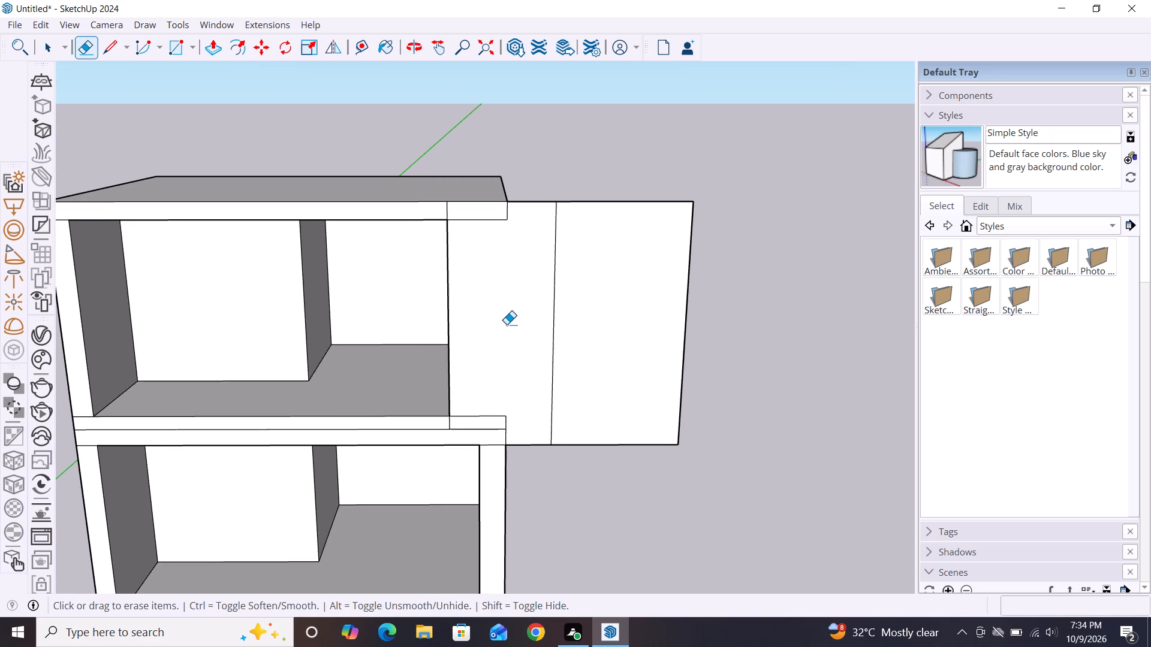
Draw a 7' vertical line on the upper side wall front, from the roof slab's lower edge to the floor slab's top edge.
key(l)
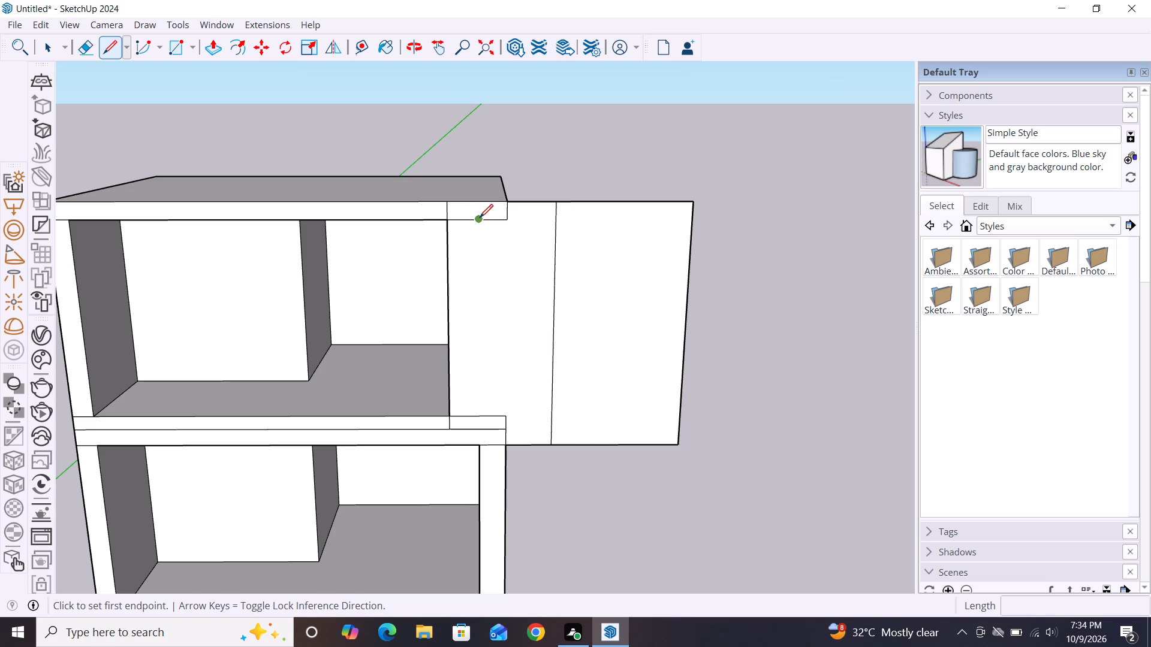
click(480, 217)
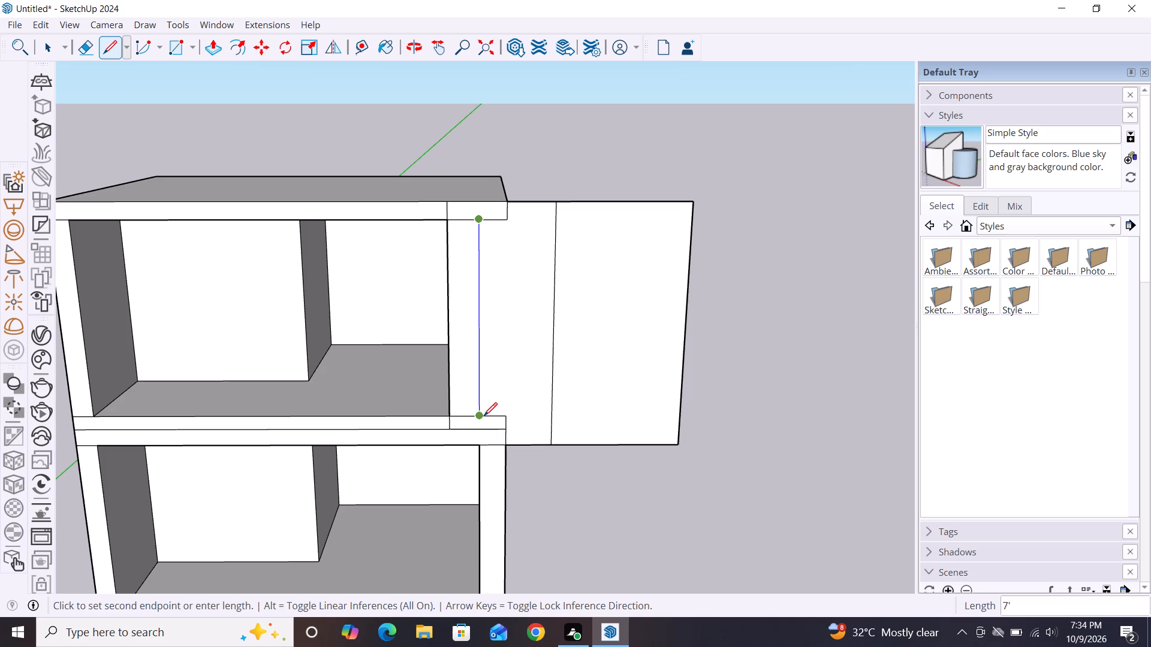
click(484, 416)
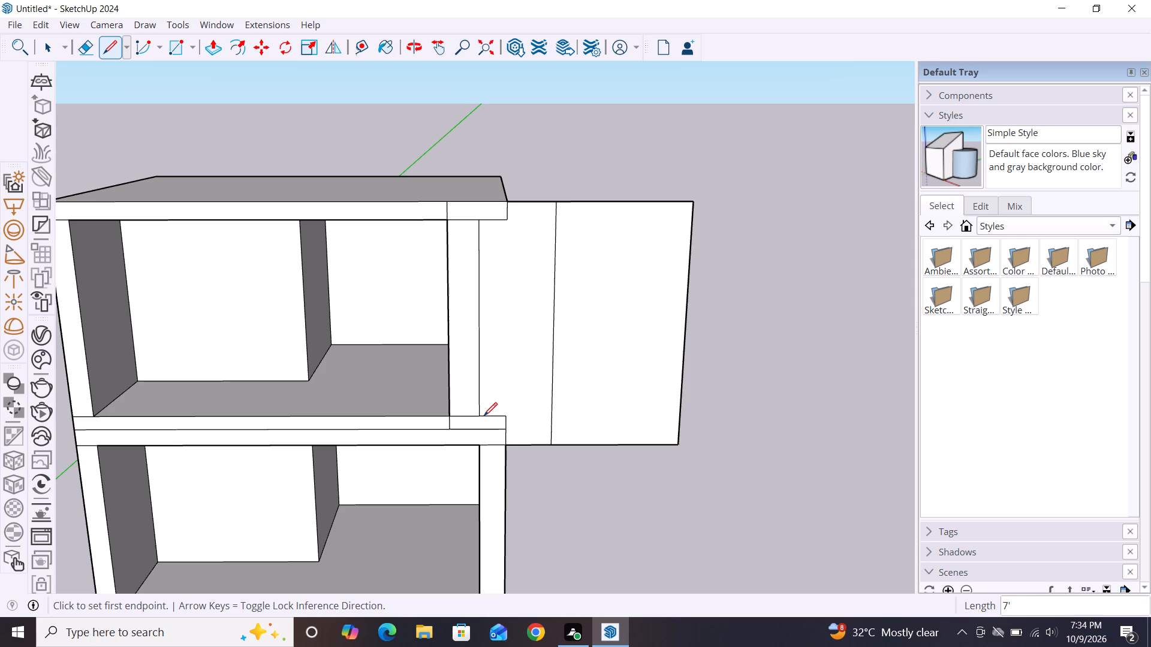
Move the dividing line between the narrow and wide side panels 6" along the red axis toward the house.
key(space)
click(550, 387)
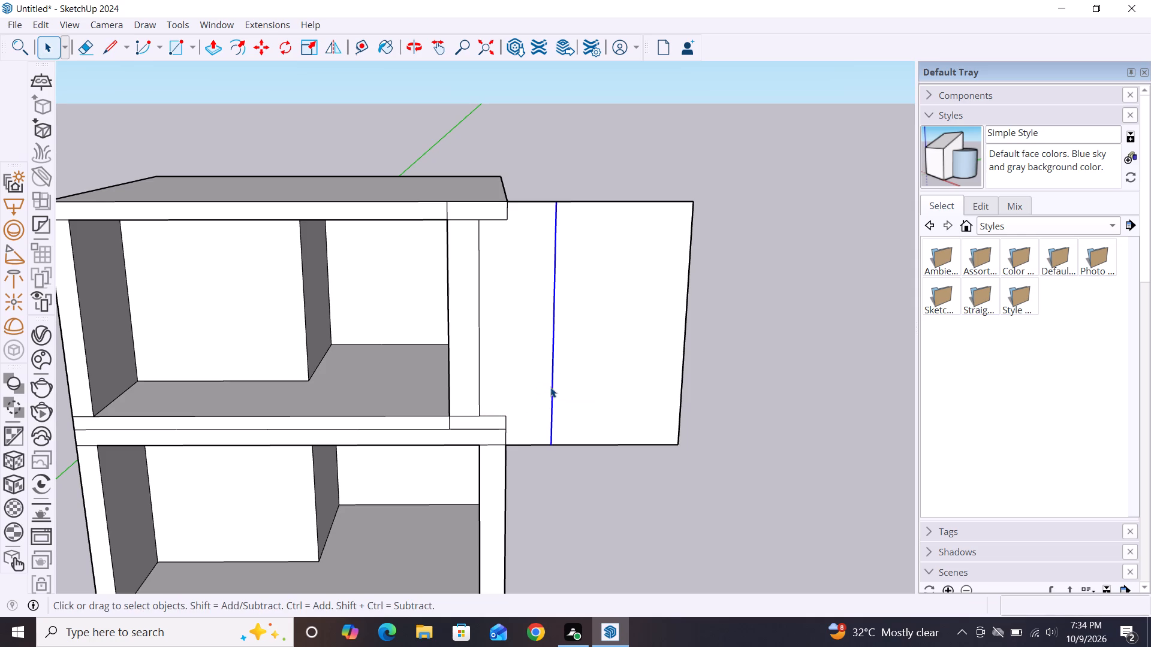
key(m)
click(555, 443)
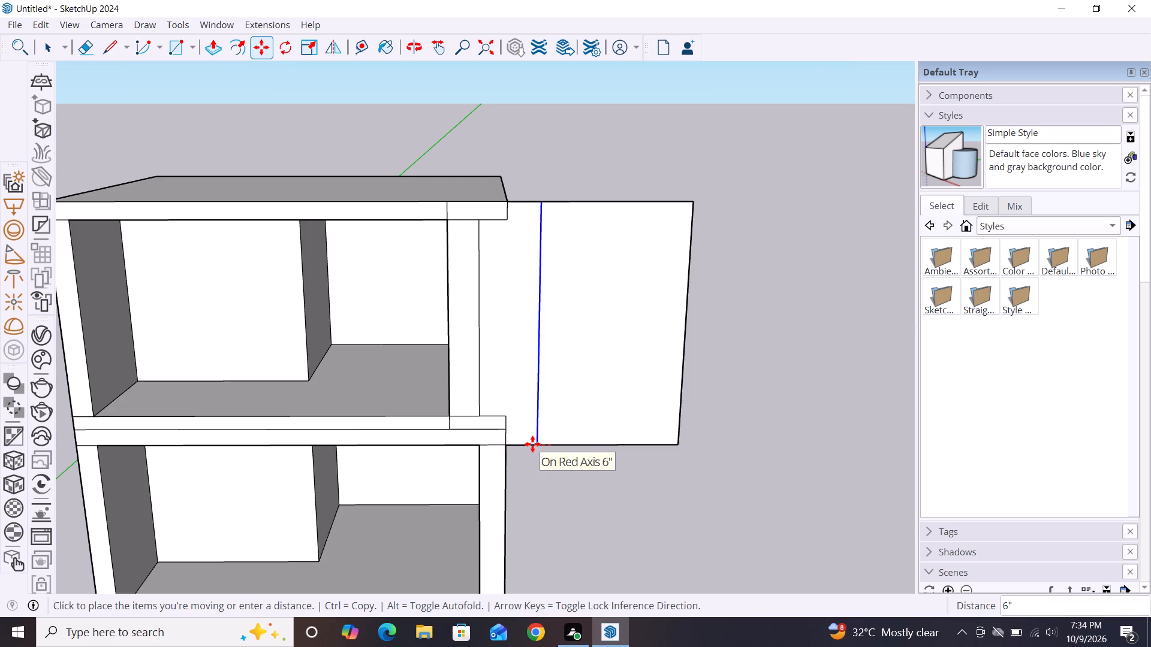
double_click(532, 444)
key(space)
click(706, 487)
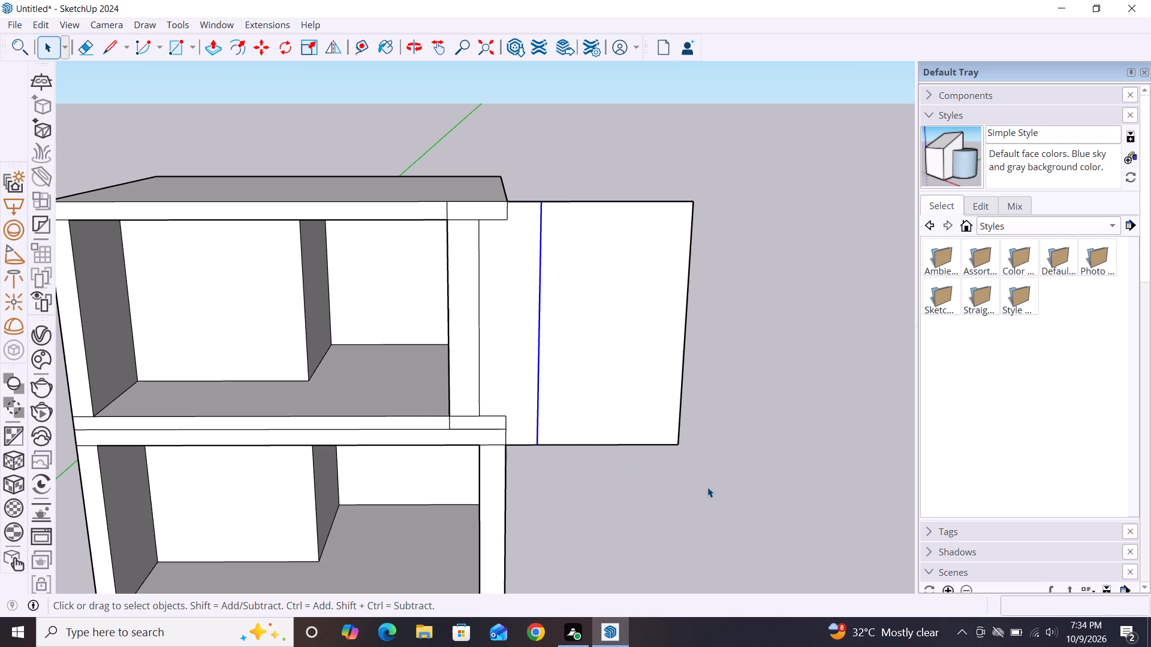
Examine the upper storey's side wall and the projecting front panels from the front and the side.
scroll(701, 515, down, 1)
scroll(705, 518, up, 1)
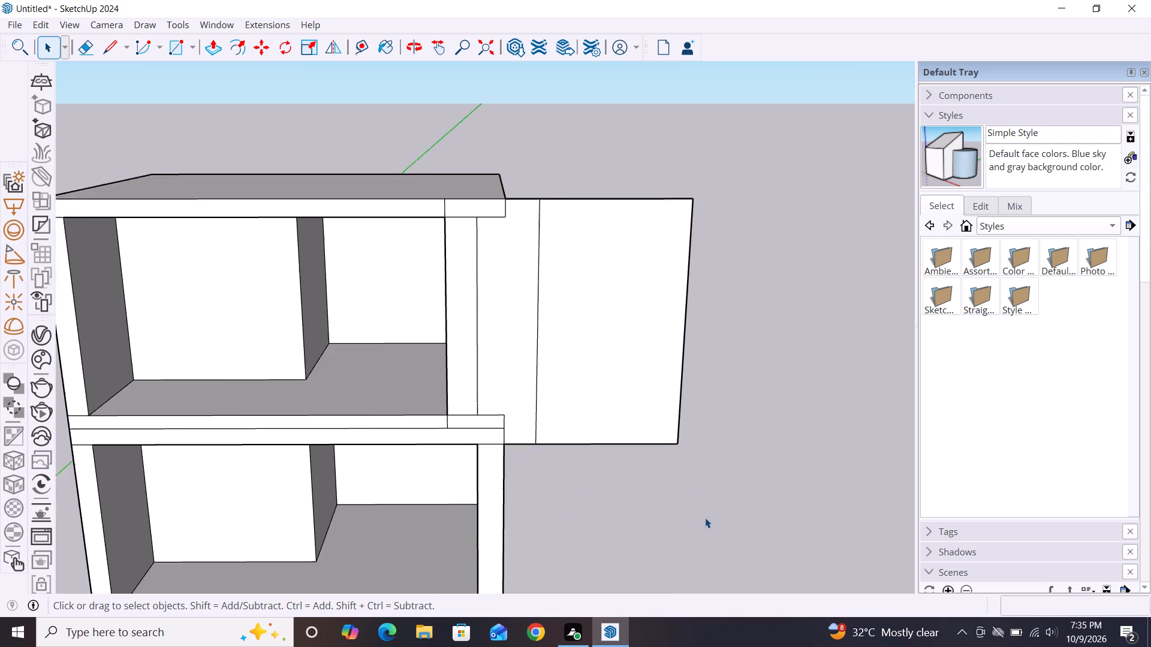
scroll(705, 518, up, 2)
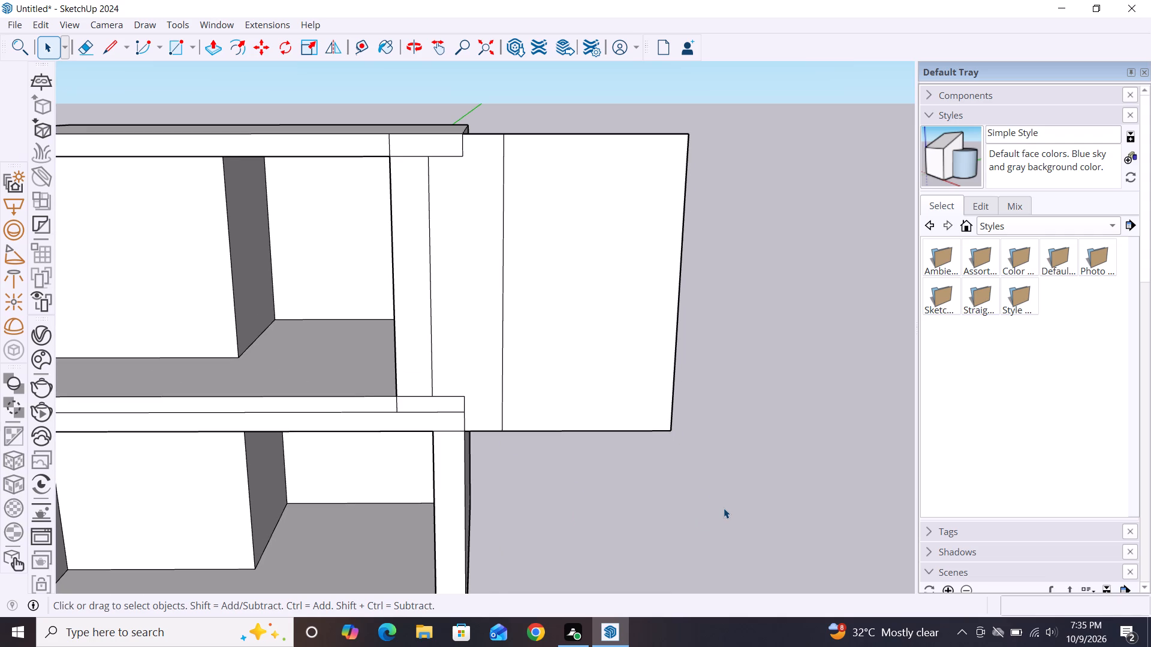
scroll(724, 508, down, 1)
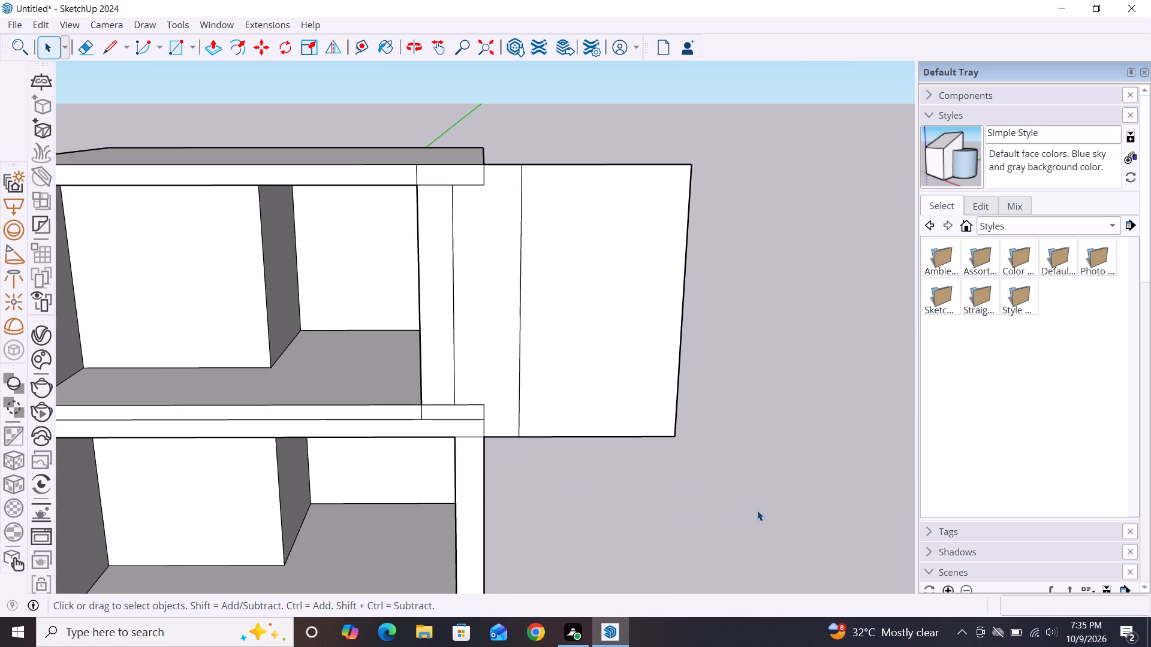
scroll(757, 510, up, 1)
scroll(757, 510, down, 1)
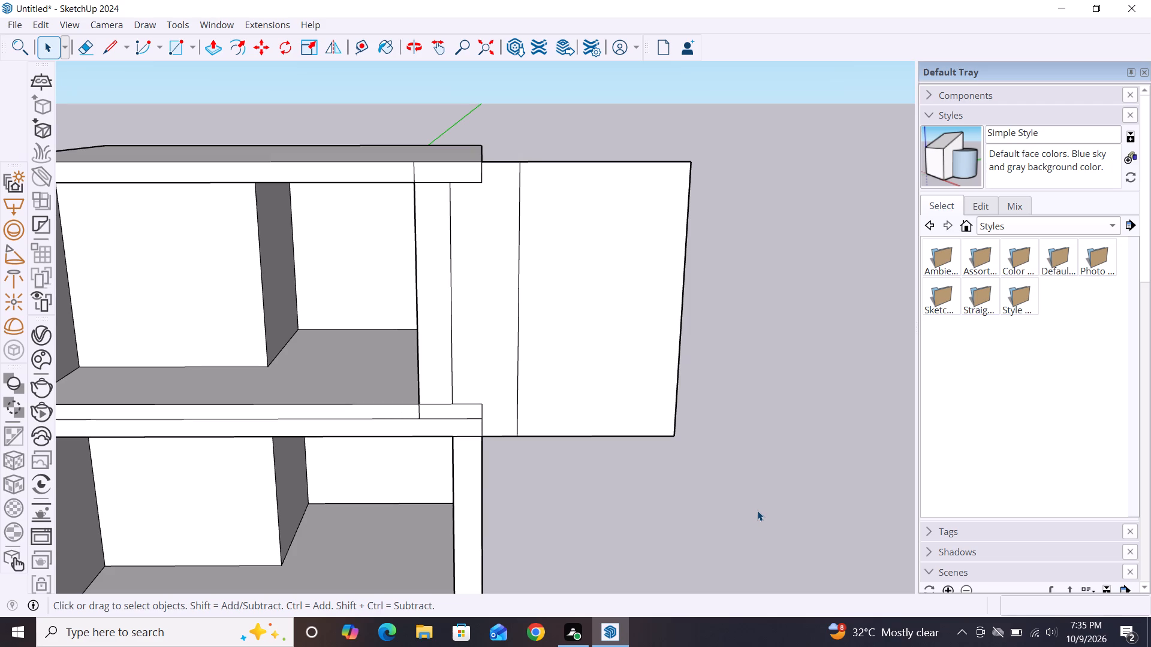
scroll(839, 369, down, 5)
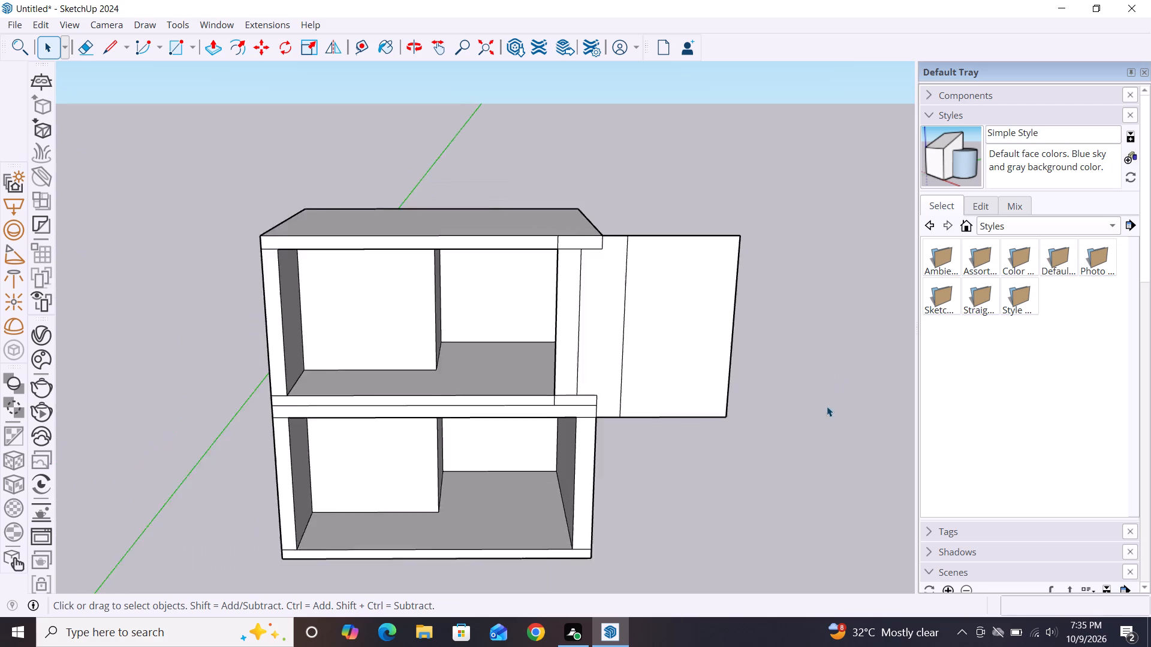
scroll(827, 406, down, 2)
scroll(807, 459, down, 2)
middle_drag(804, 488, 619, 521)
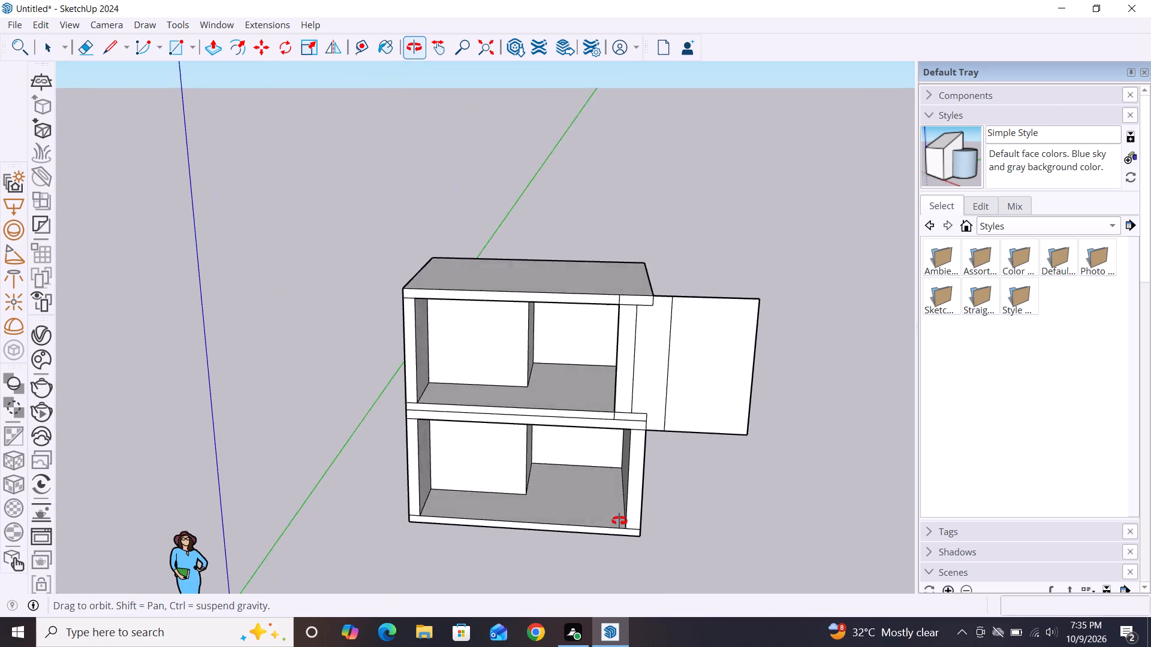
middle_drag(619, 521, 310, 547)
scroll(818, 404, down, 2)
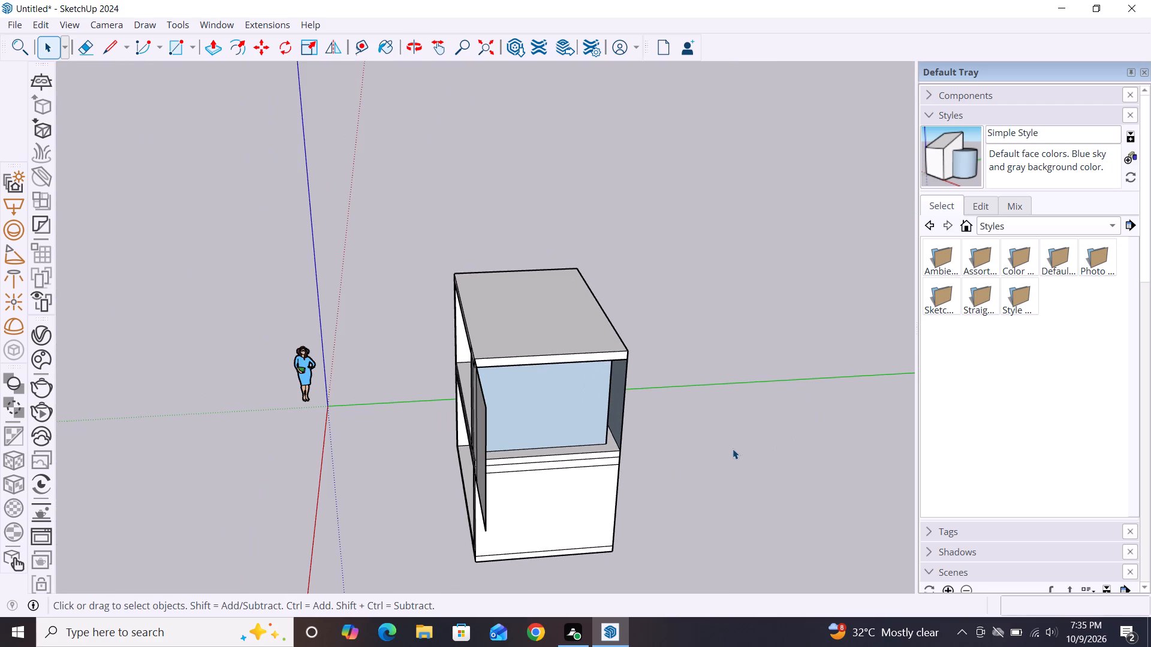
middle_drag(733, 449, 638, 367)
scroll(530, 385, down, 2)
middle_drag(456, 458, 774, 489)
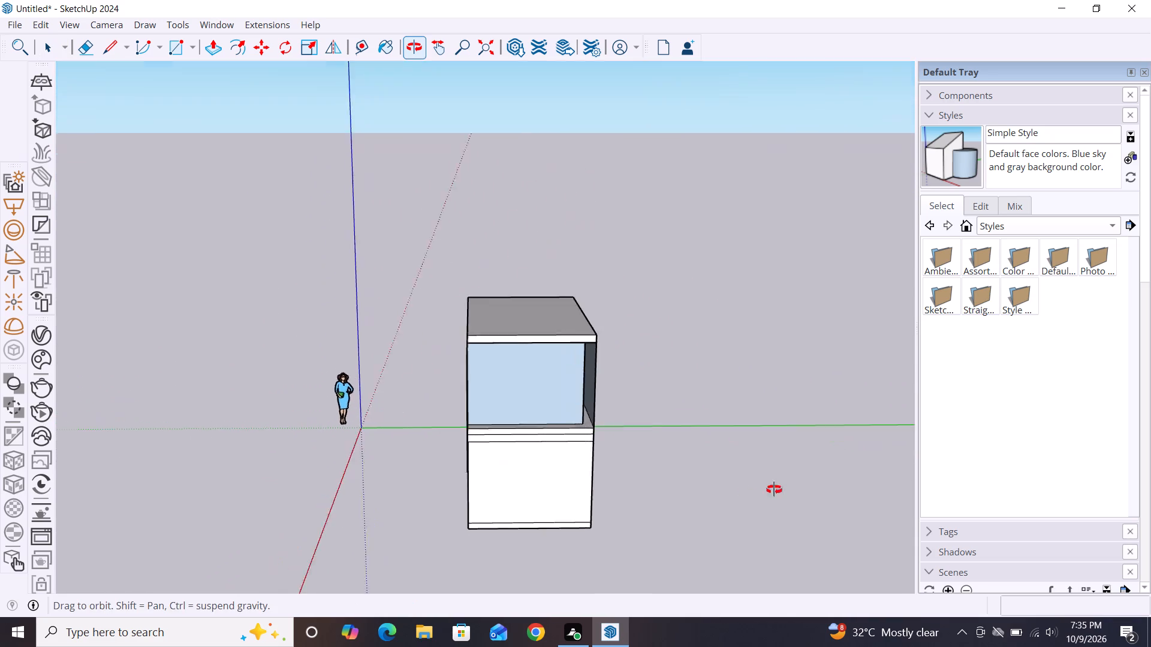
middle_drag(774, 489, 819, 481)
middle_drag(525, 478, 749, 465)
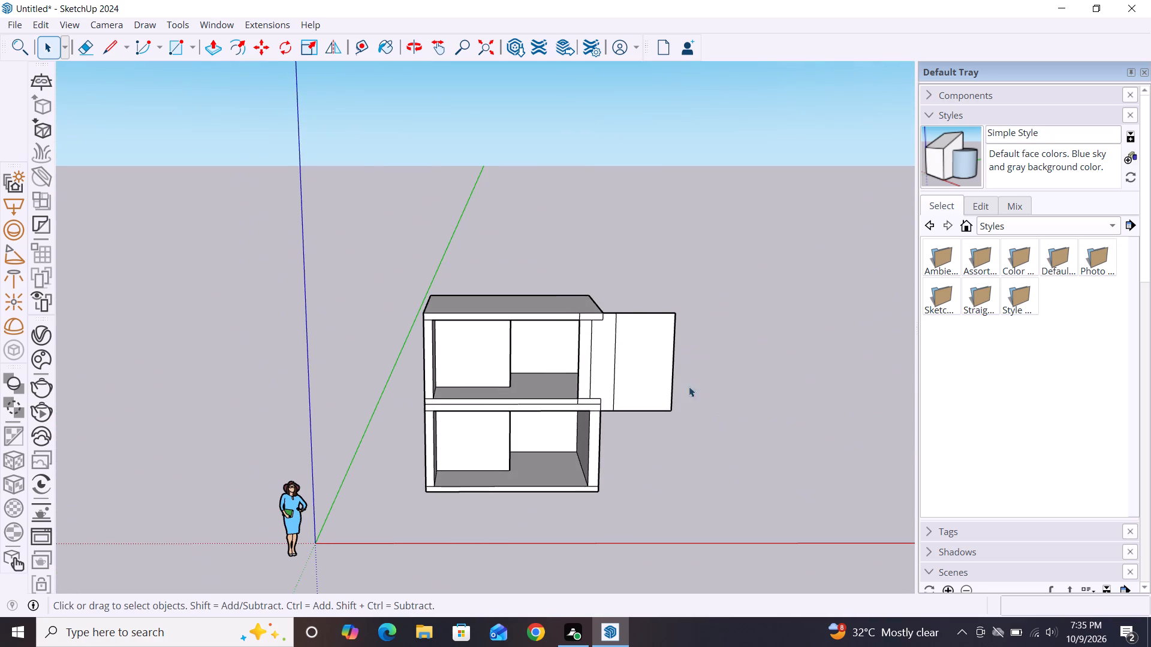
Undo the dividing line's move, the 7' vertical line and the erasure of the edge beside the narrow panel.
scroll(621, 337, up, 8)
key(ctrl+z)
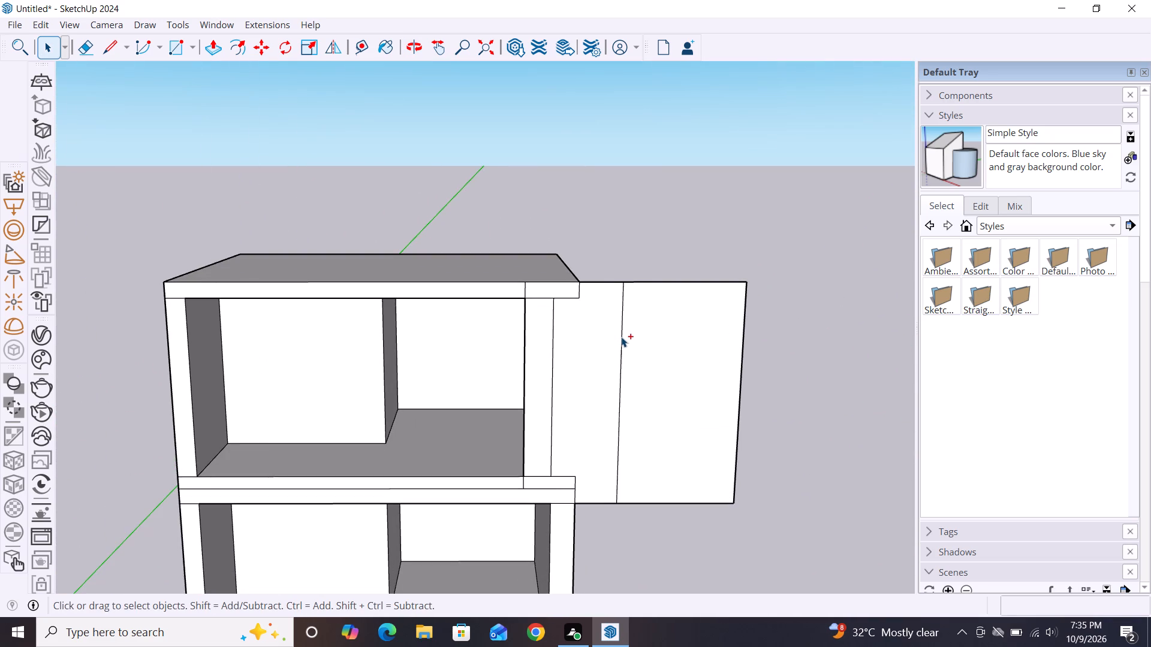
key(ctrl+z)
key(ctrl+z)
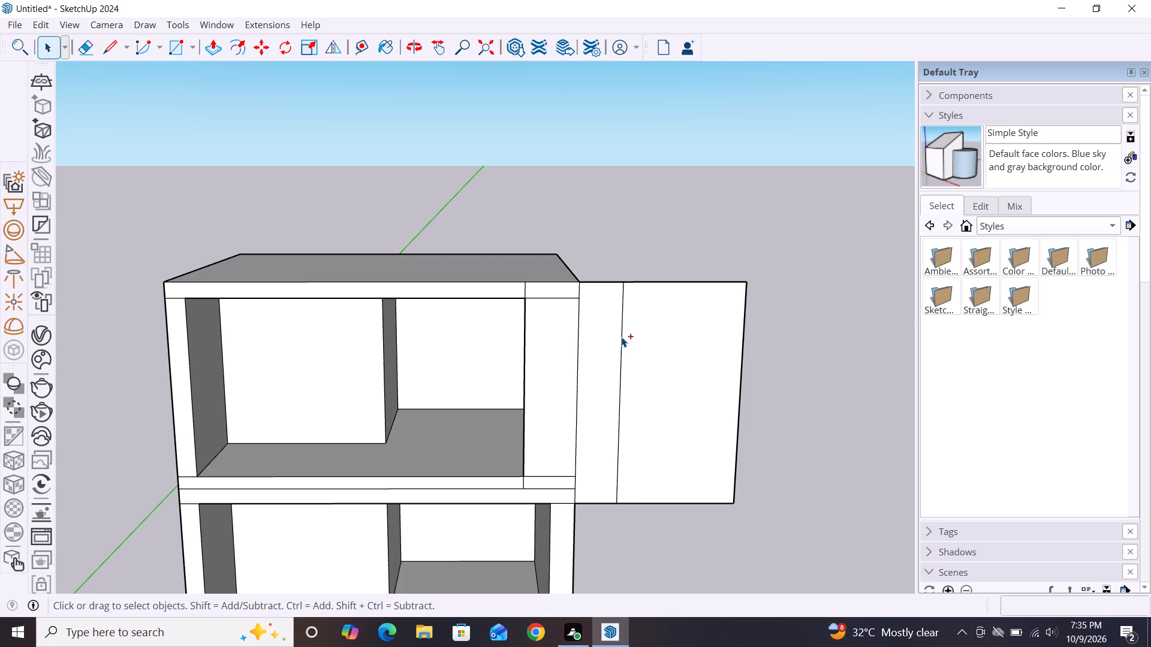
Push/Pull the wide side panel 10' backward from its rear face, flush with the back of the house block.
scroll(705, 326, down, 5)
middle_drag(760, 462, 309, 472)
scroll(633, 463, down, 2)
middle_drag(644, 477, 517, 503)
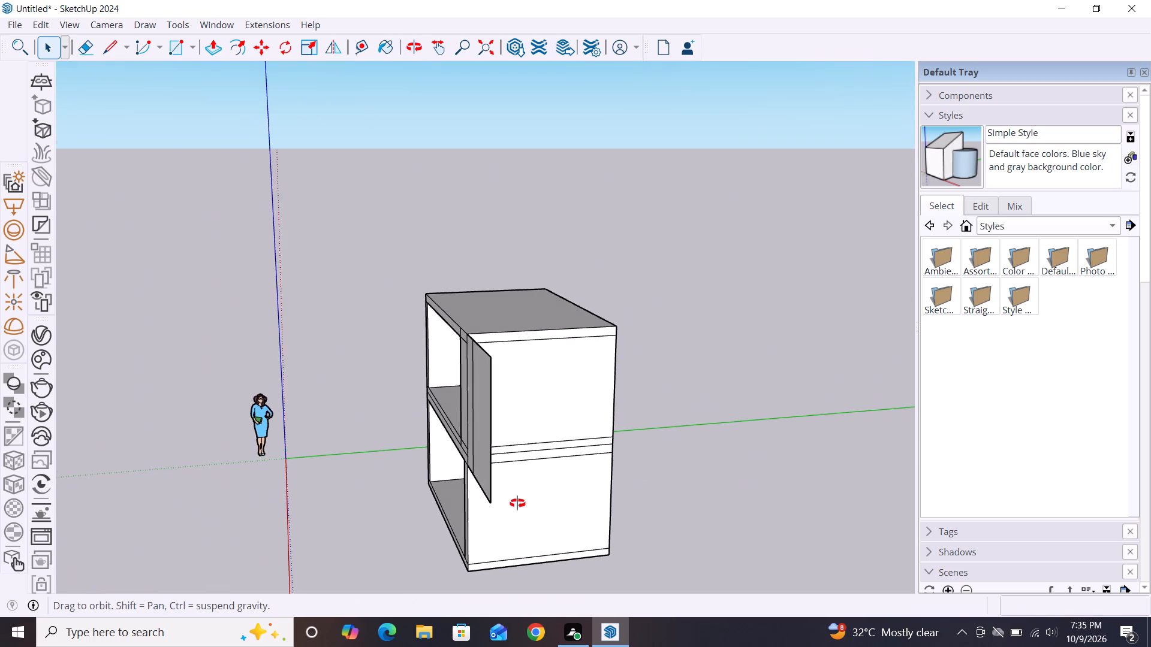
middle_drag(517, 503, 436, 498)
scroll(469, 462, up, 3)
scroll(469, 462, down, 2)
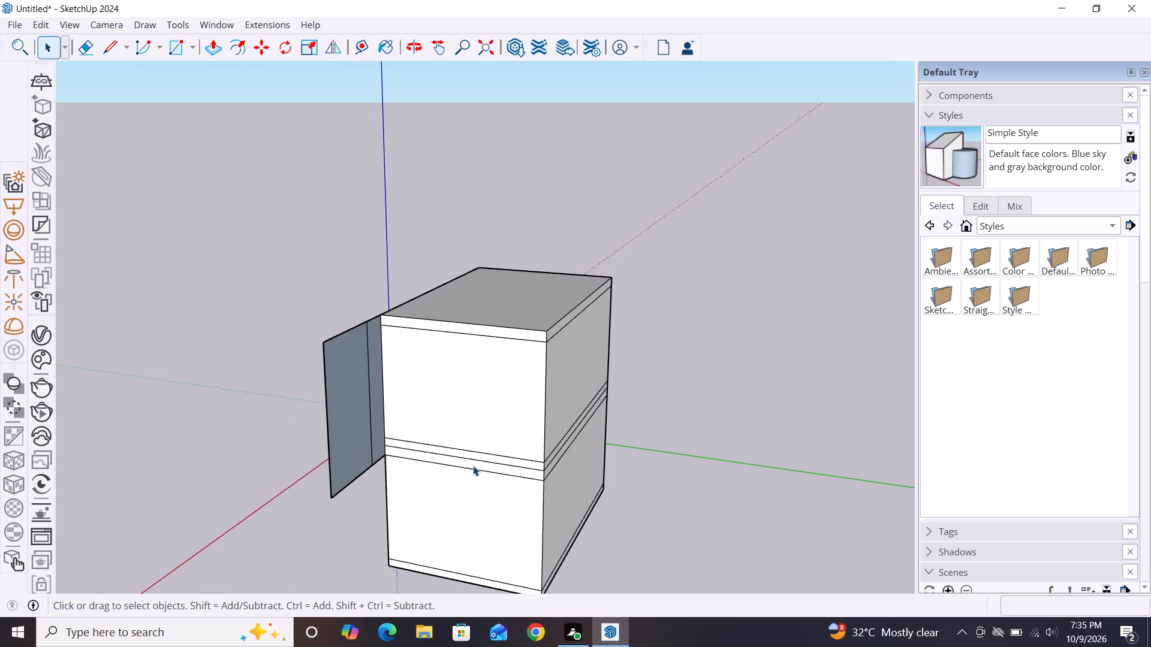
scroll(473, 465, up, 3)
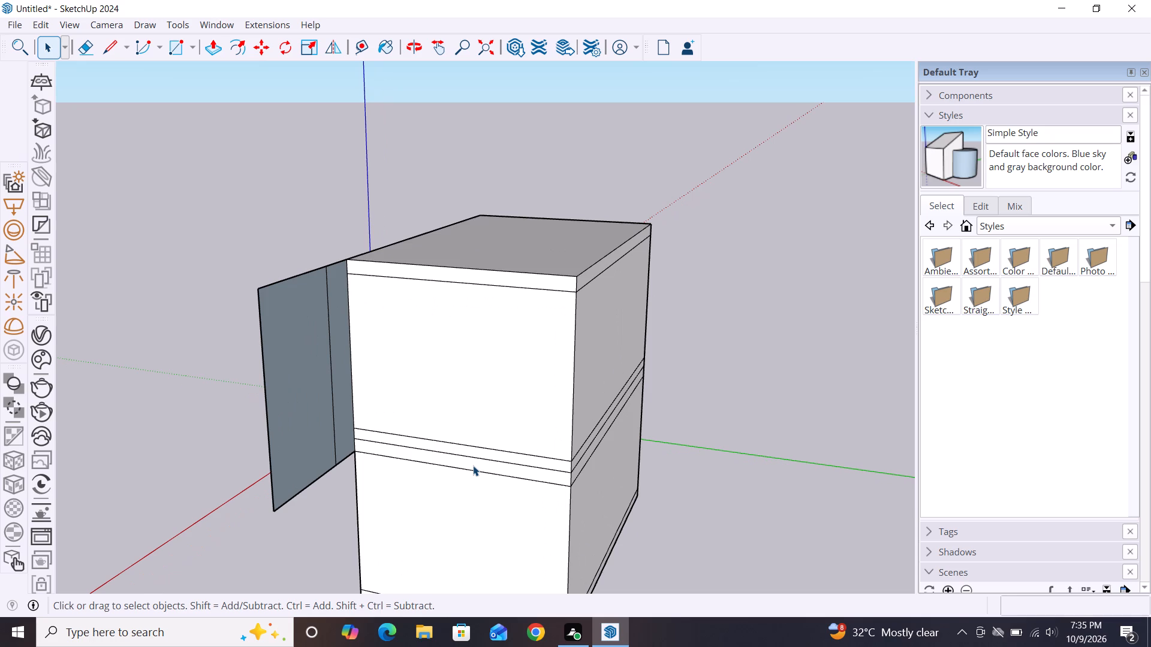
key(p)
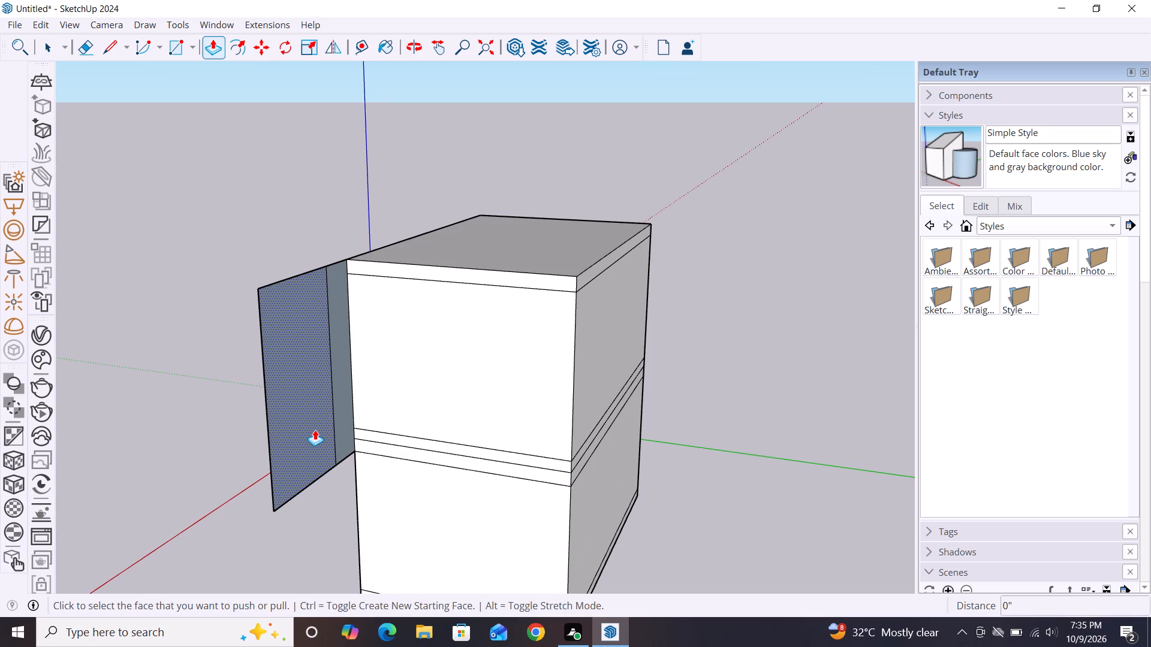
click(315, 430)
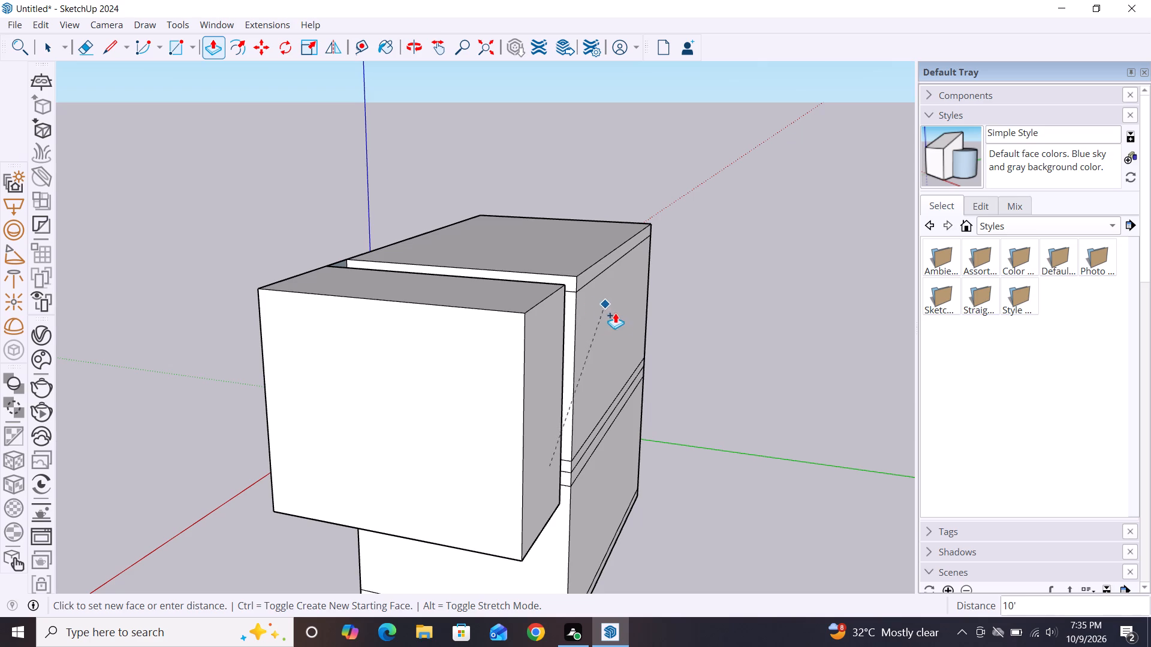
double_click(625, 317)
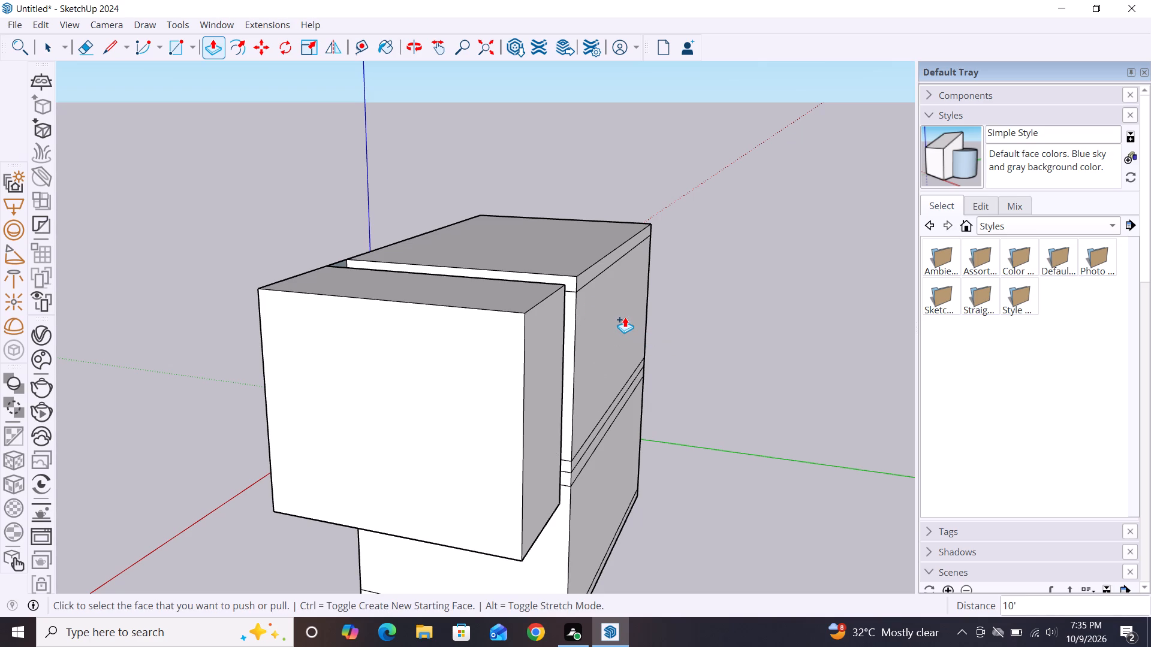
key(space)
Examine the extruded side volume and its junction with the house block from the front and from below.
scroll(369, 355, down, 2)
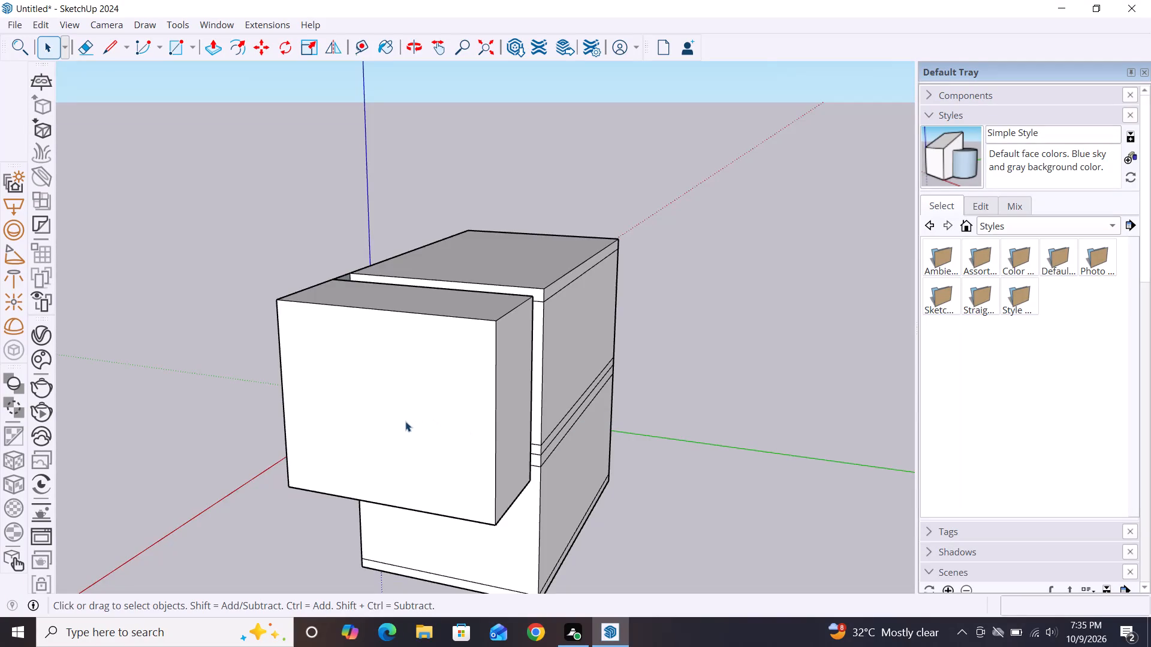
scroll(405, 421, down, 2)
middle_drag(369, 488, 708, 494)
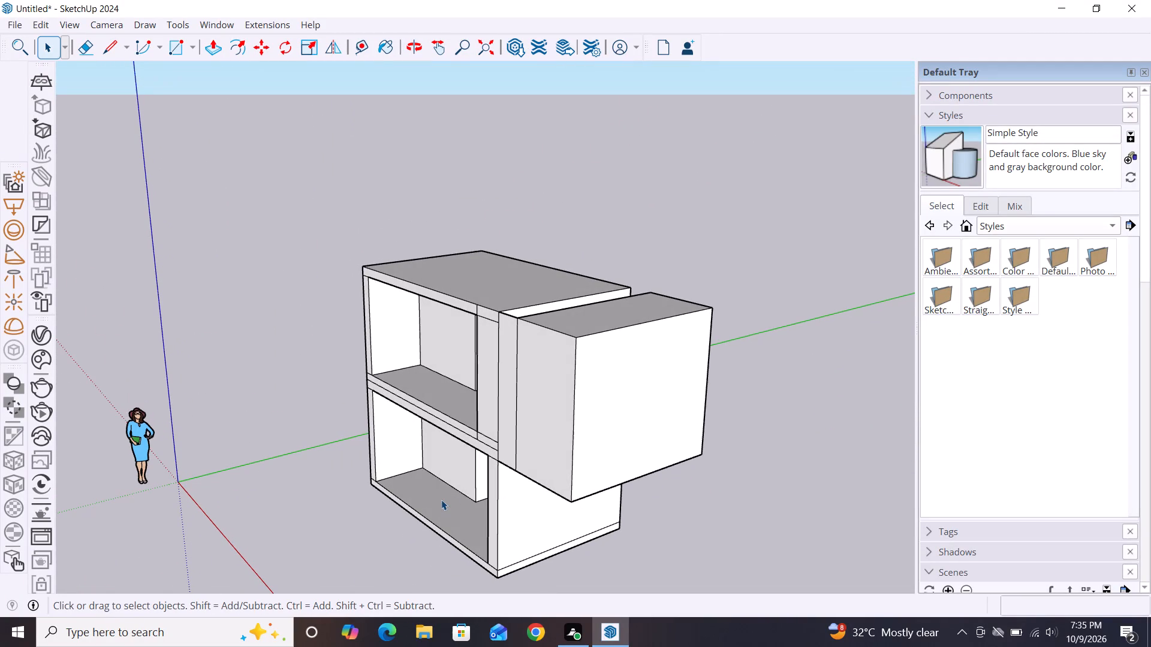
middle_drag(441, 500, 650, 451)
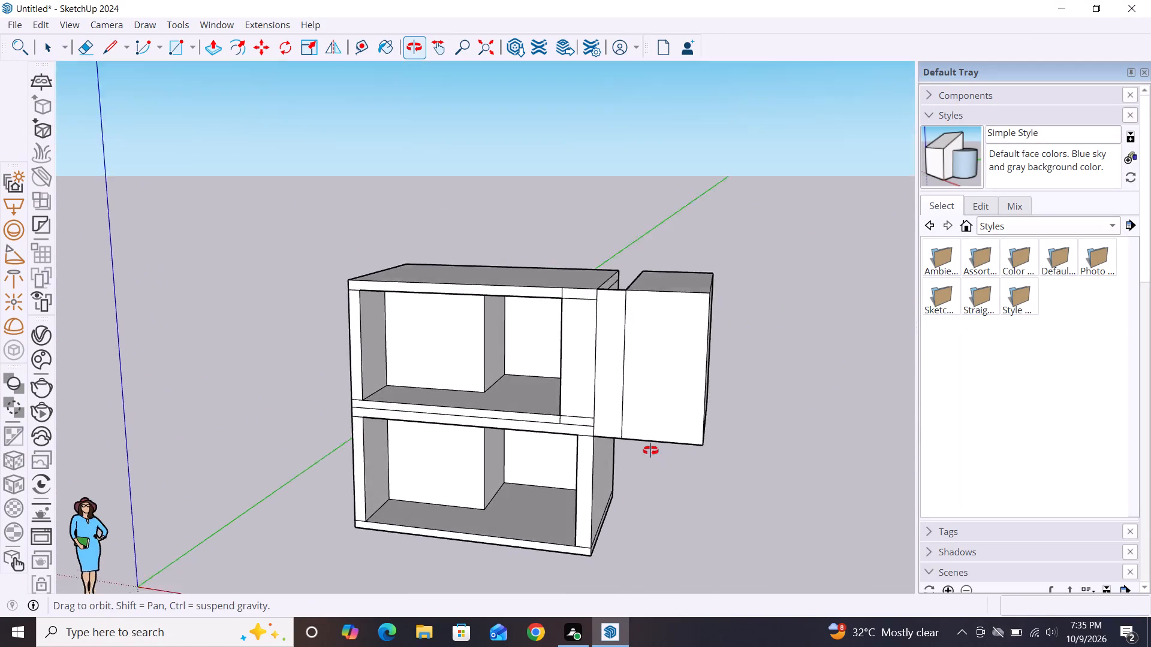
middle_drag(650, 451, 641, 442)
scroll(655, 489, up, 4)
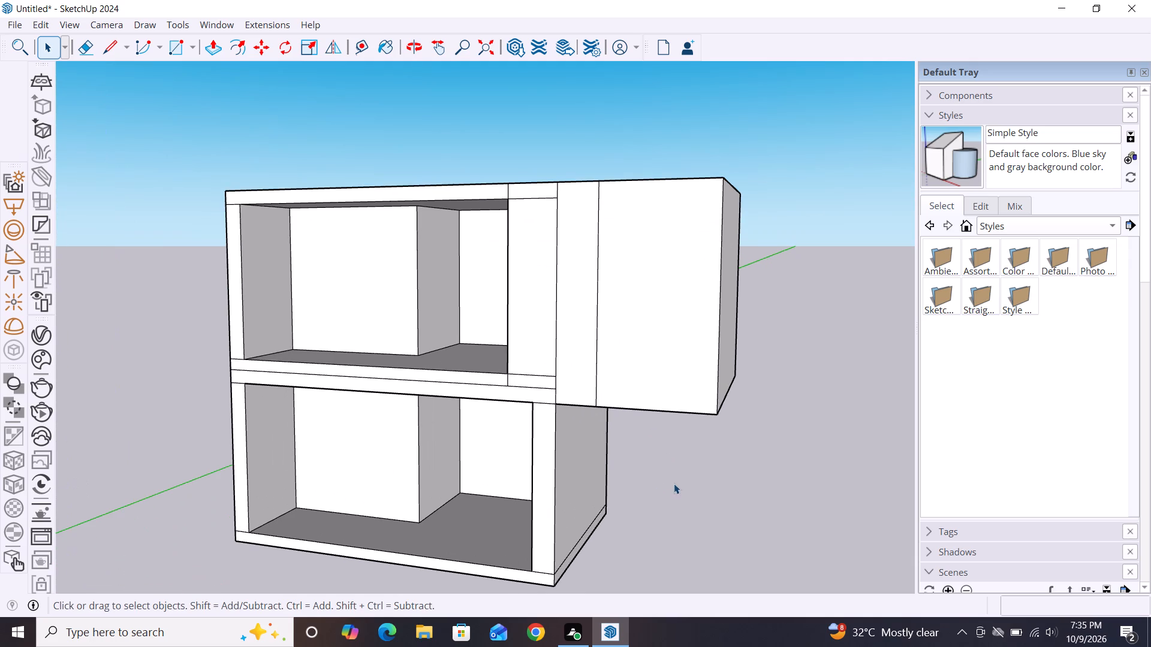
middle_drag(683, 461, 719, 285)
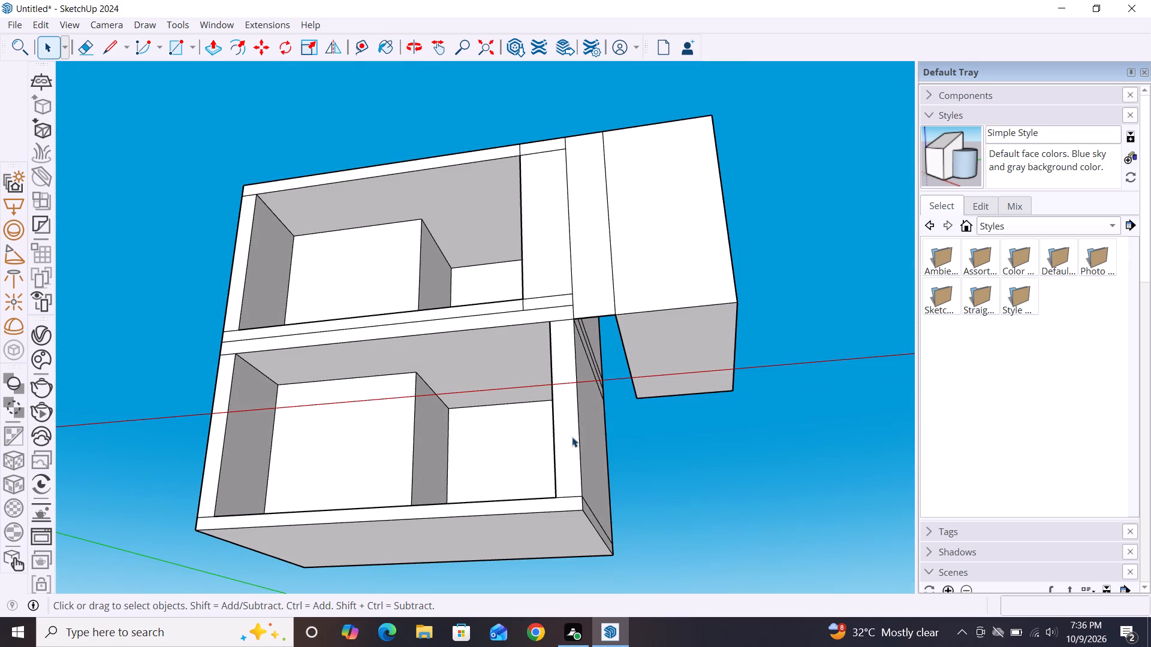
middle_drag(572, 437, 626, 476)
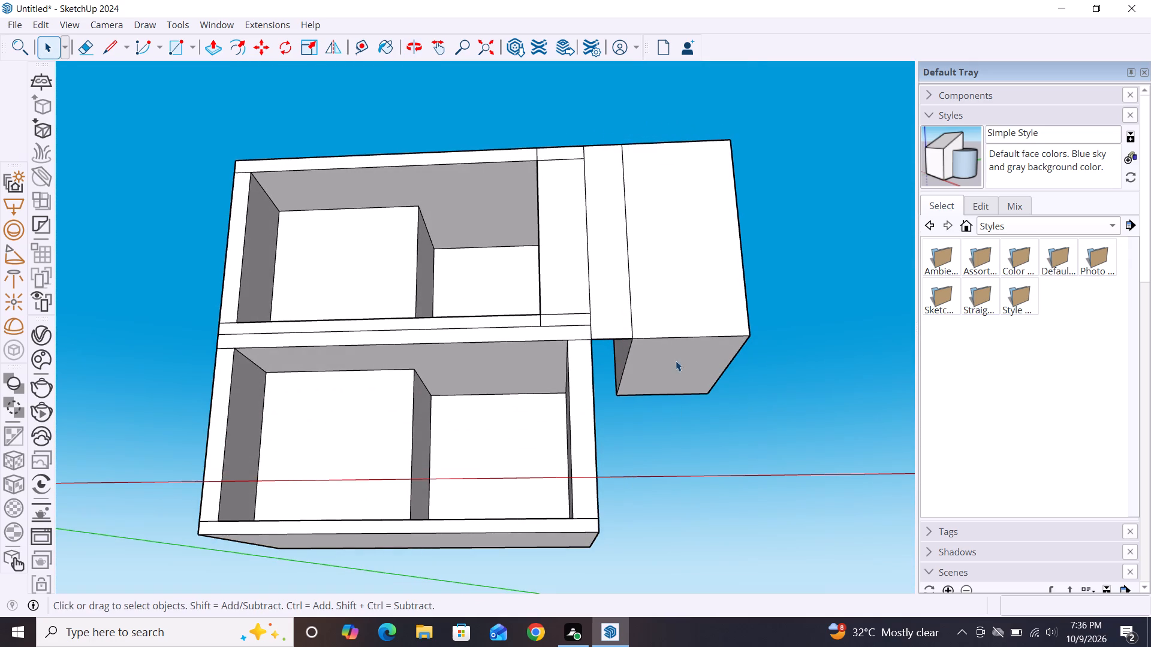
Examine the underside of the side volume and the gap between it and the house block.
scroll(665, 359, up, 11)
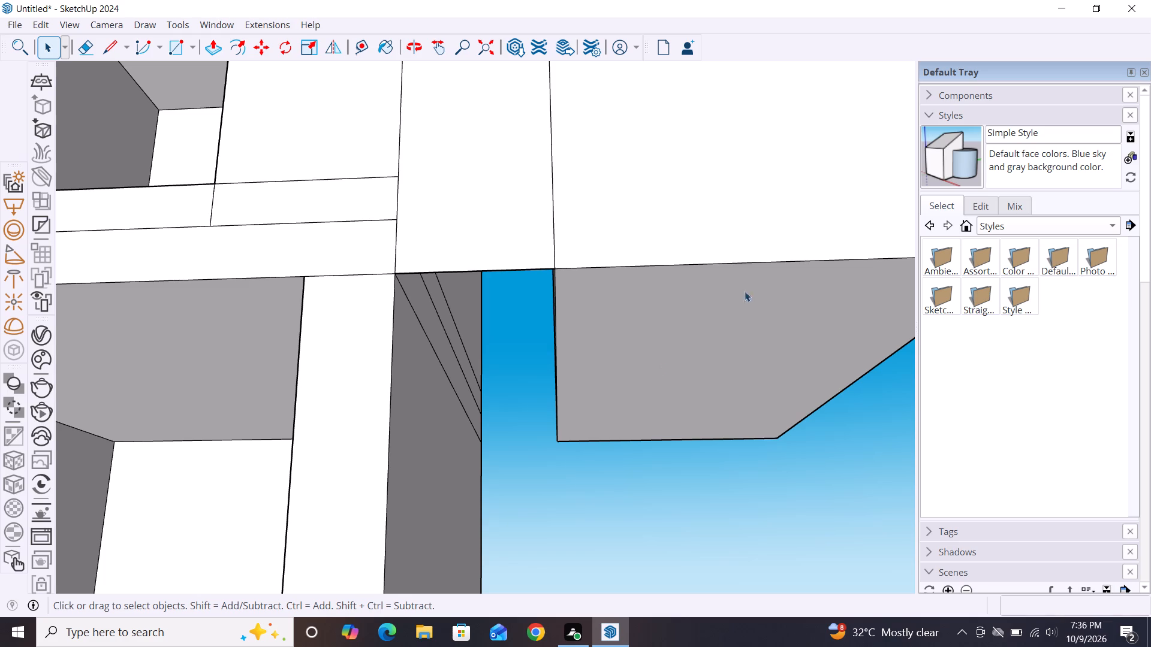
scroll(954, 218, down, 5)
scroll(725, 309, down, 3)
scroll(609, 350, down, 14)
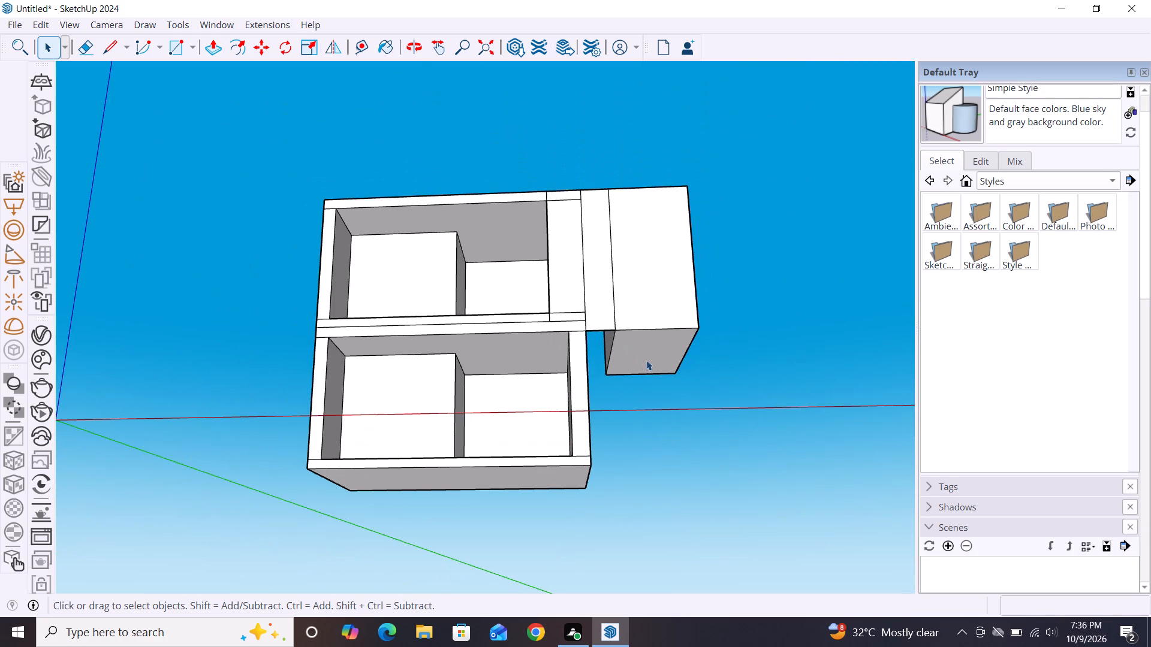
middle_drag(651, 361, 628, 426)
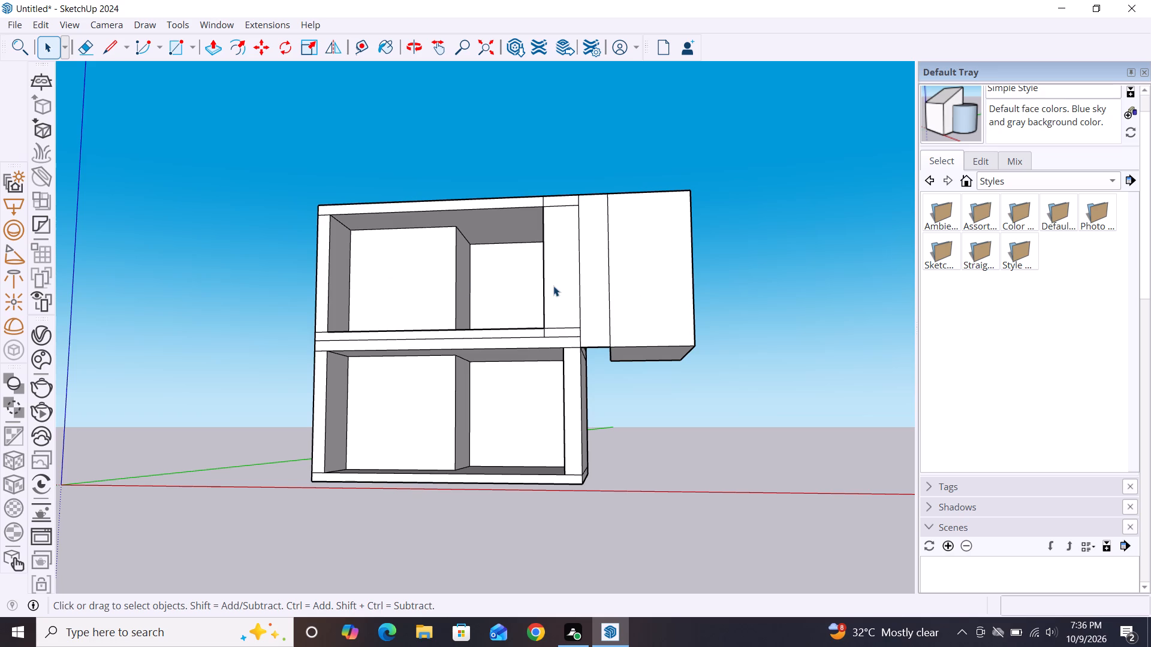
Draw a 7' vertical line down the middle of the panel beside the upper opening, and continue it about 7" up to the roof edge.
scroll(557, 284, up, 1)
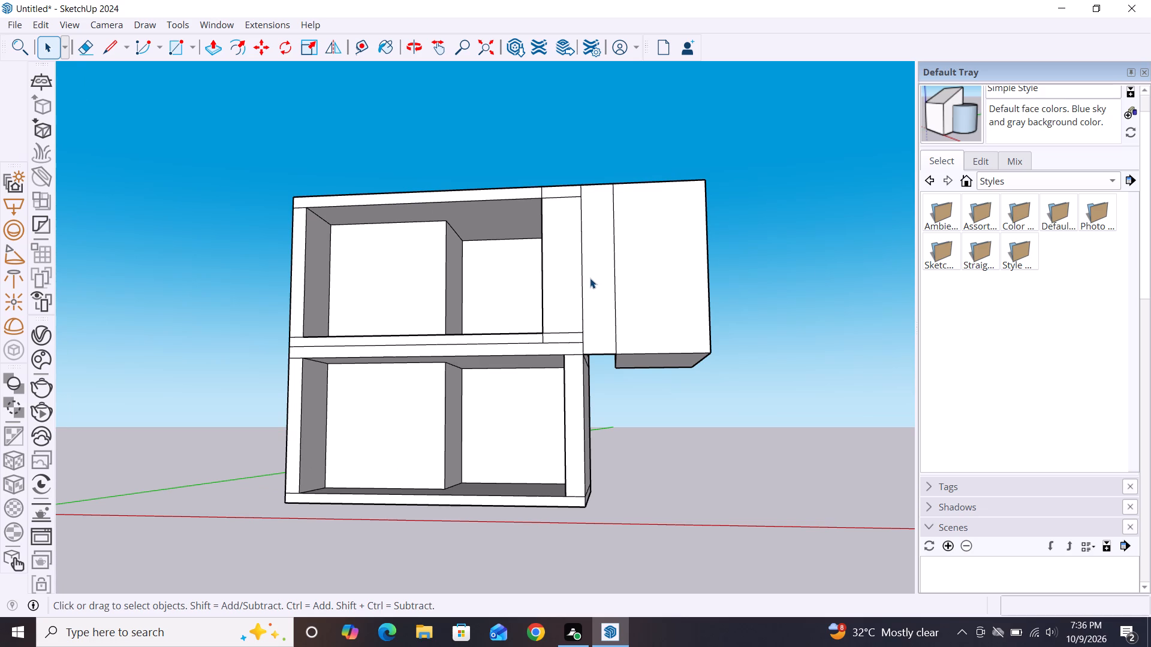
scroll(590, 278, up, 2)
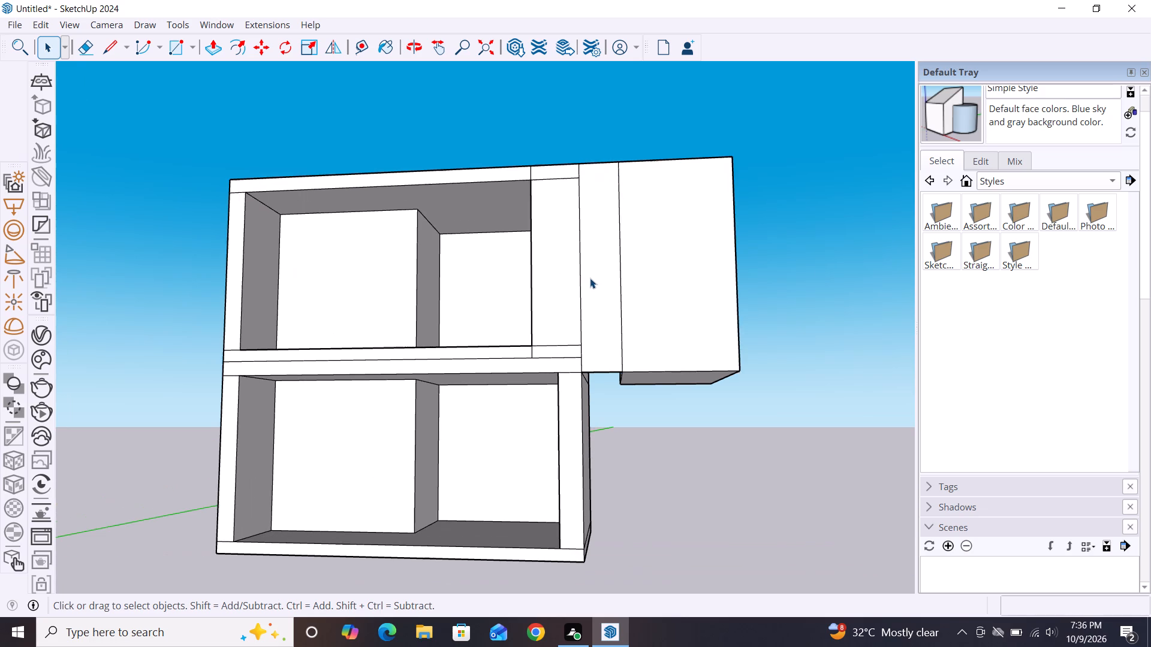
double_click(664, 401)
key(l)
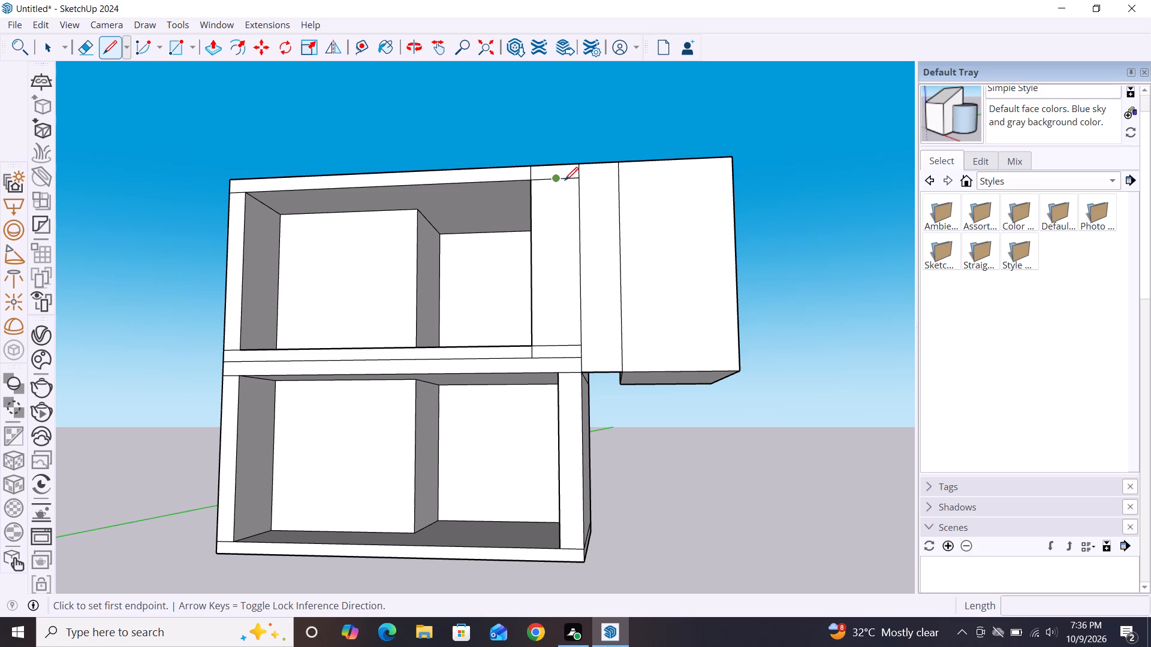
click(562, 179)
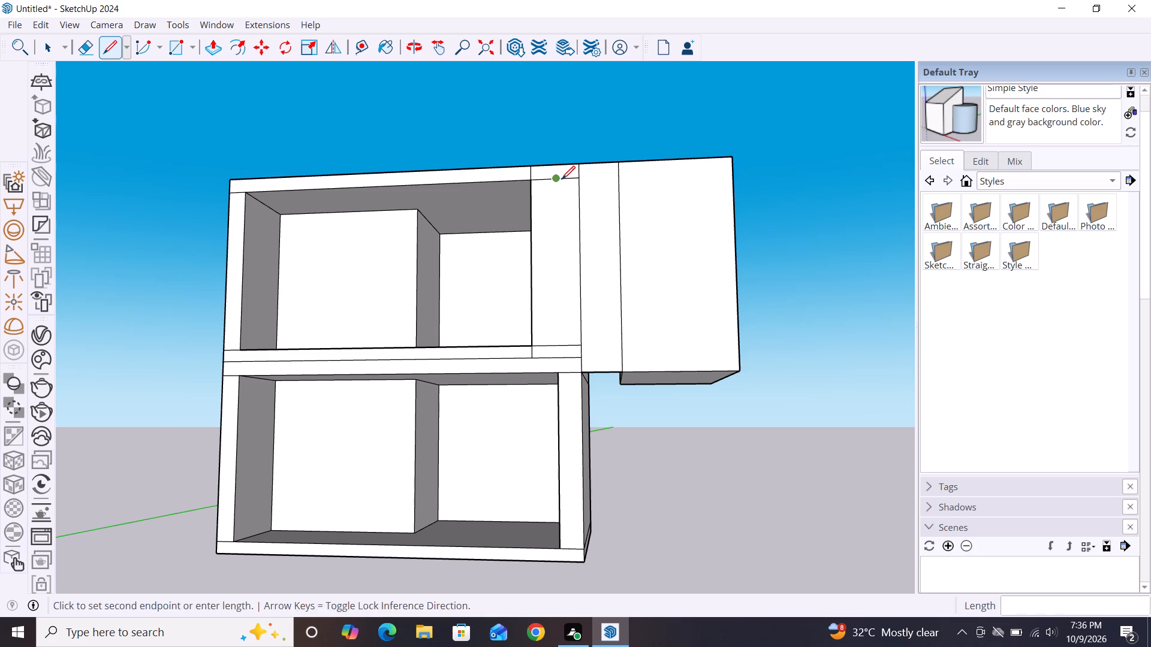
click(564, 344)
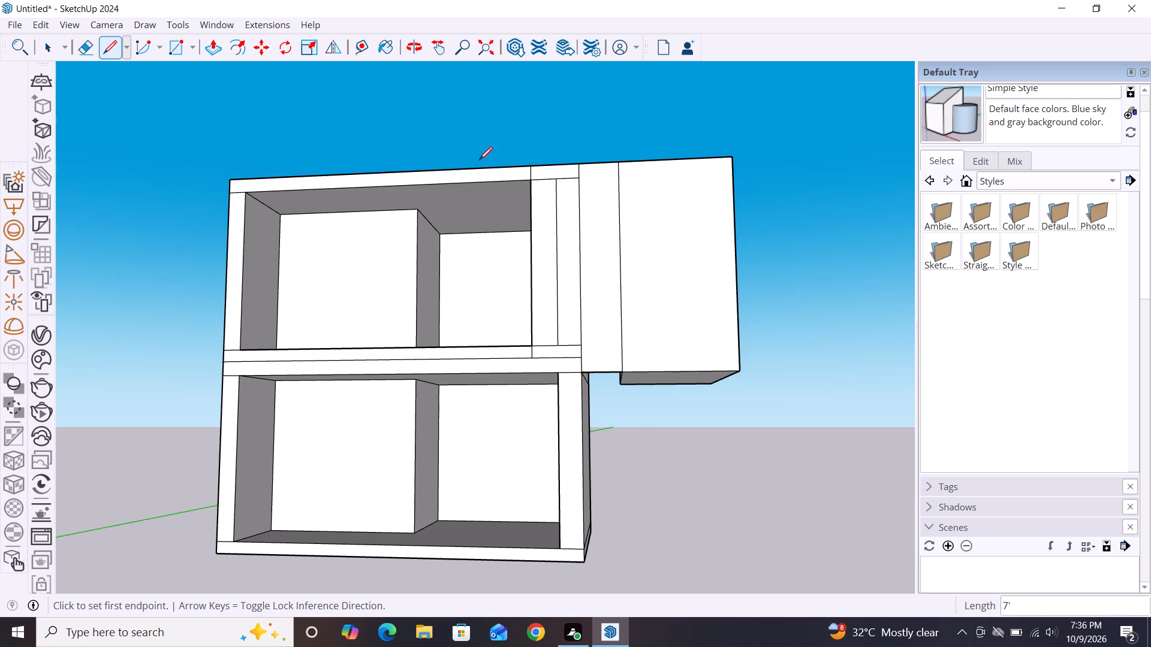
click(555, 183)
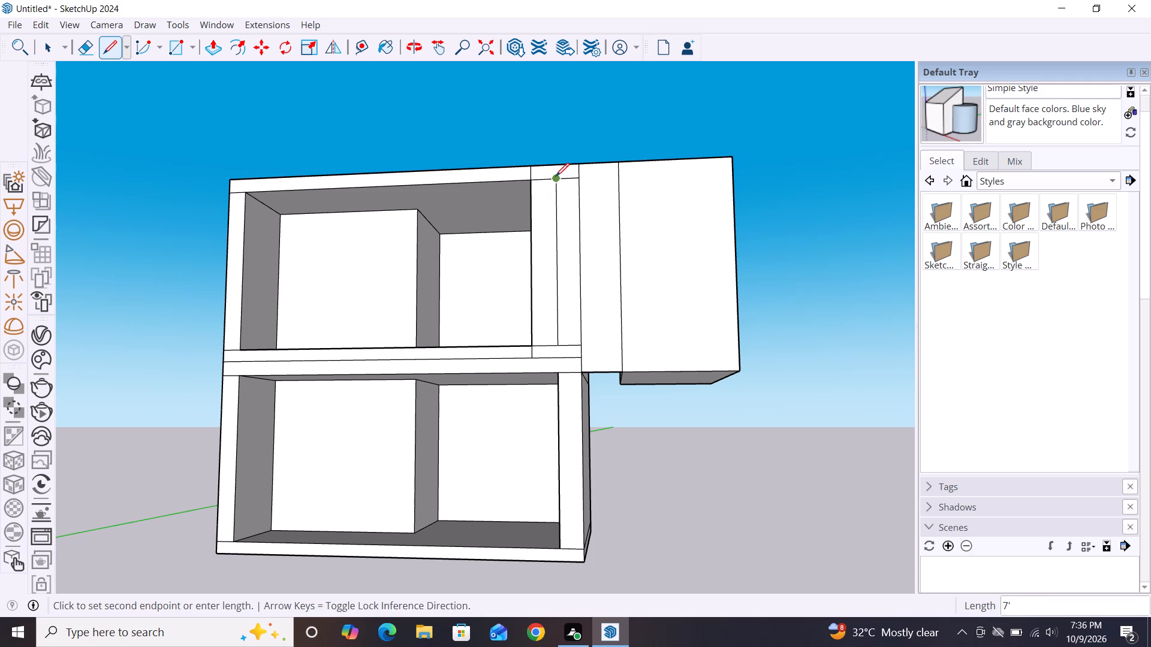
click(559, 167)
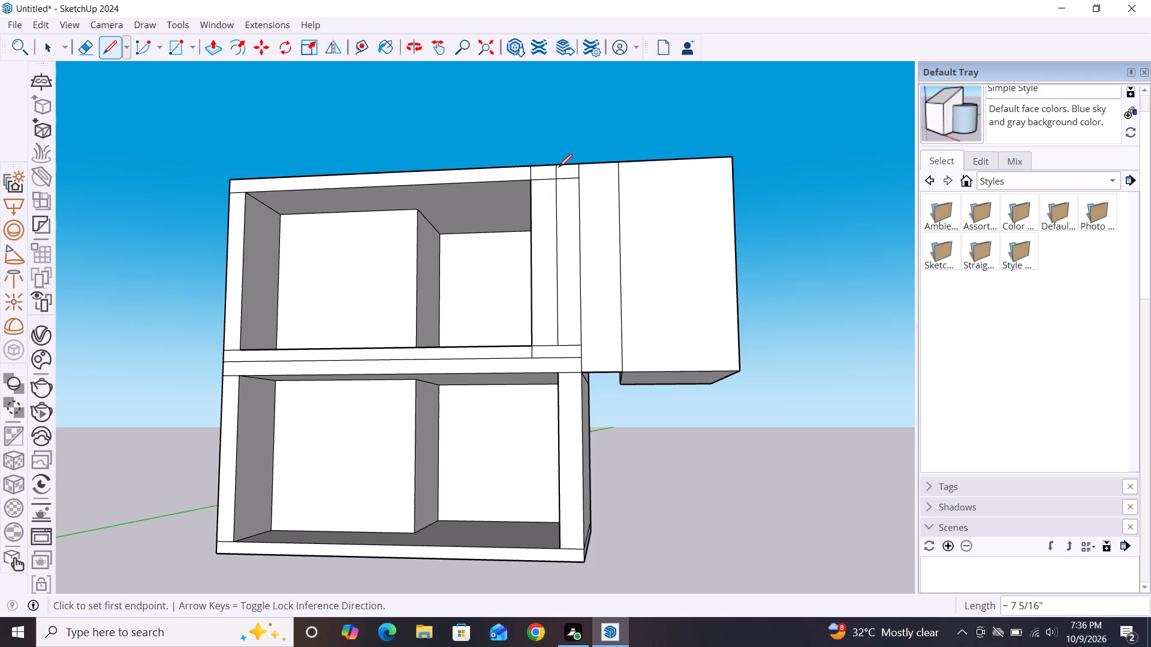
key(space)
Examine the house block and the side volume from the front, the side and the rear.
scroll(540, 180, up, 1)
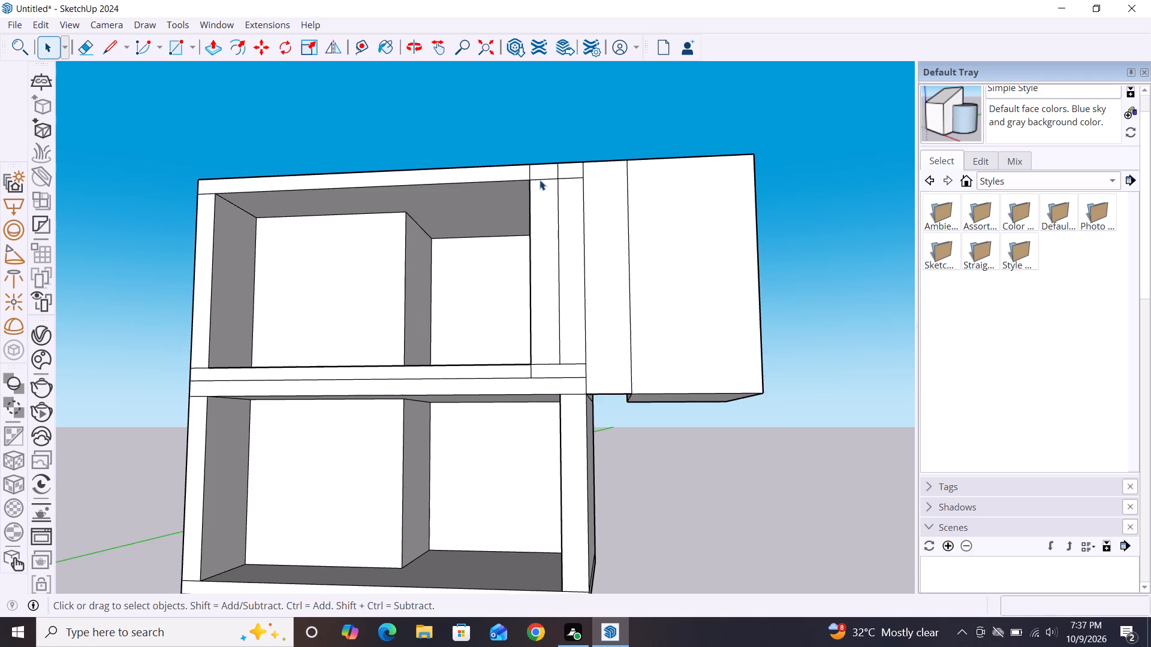
scroll(540, 180, up, 3)
scroll(540, 180, down, 3)
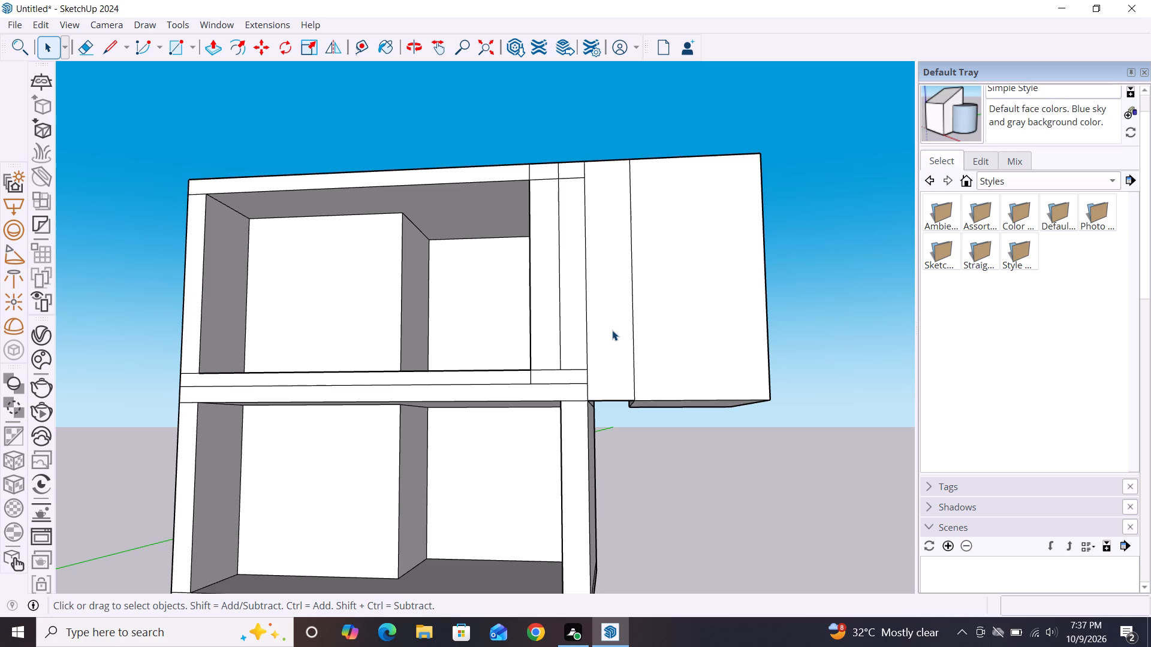
scroll(612, 330, down, 1)
scroll(643, 438, down, 1)
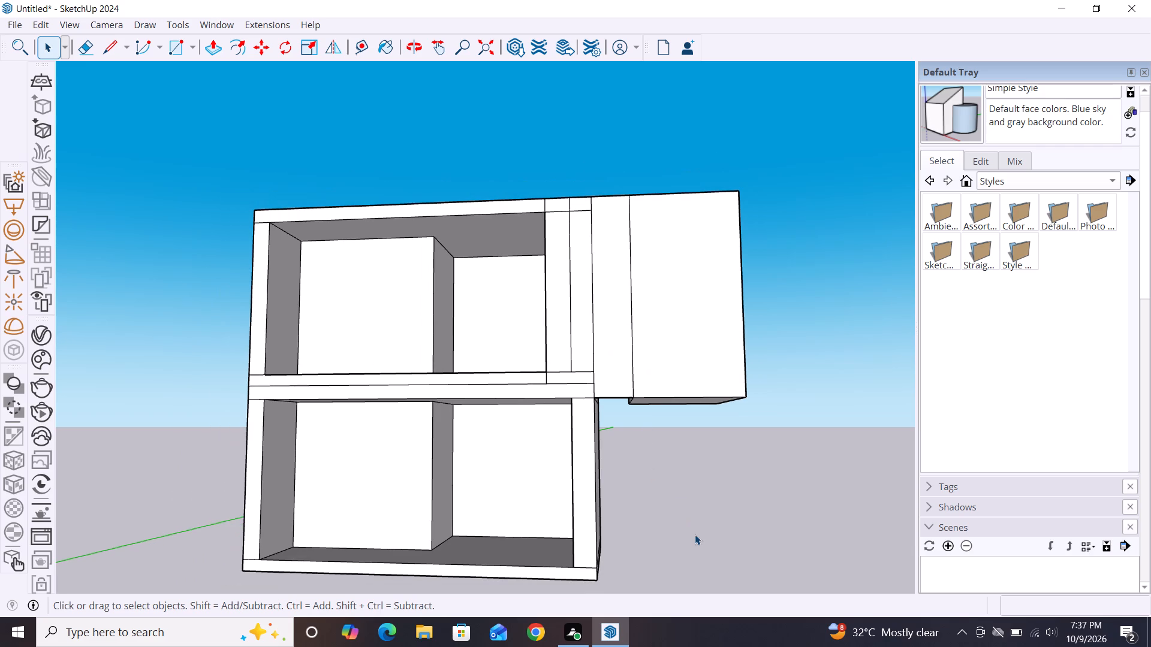
middle_drag(695, 534, 417, 548)
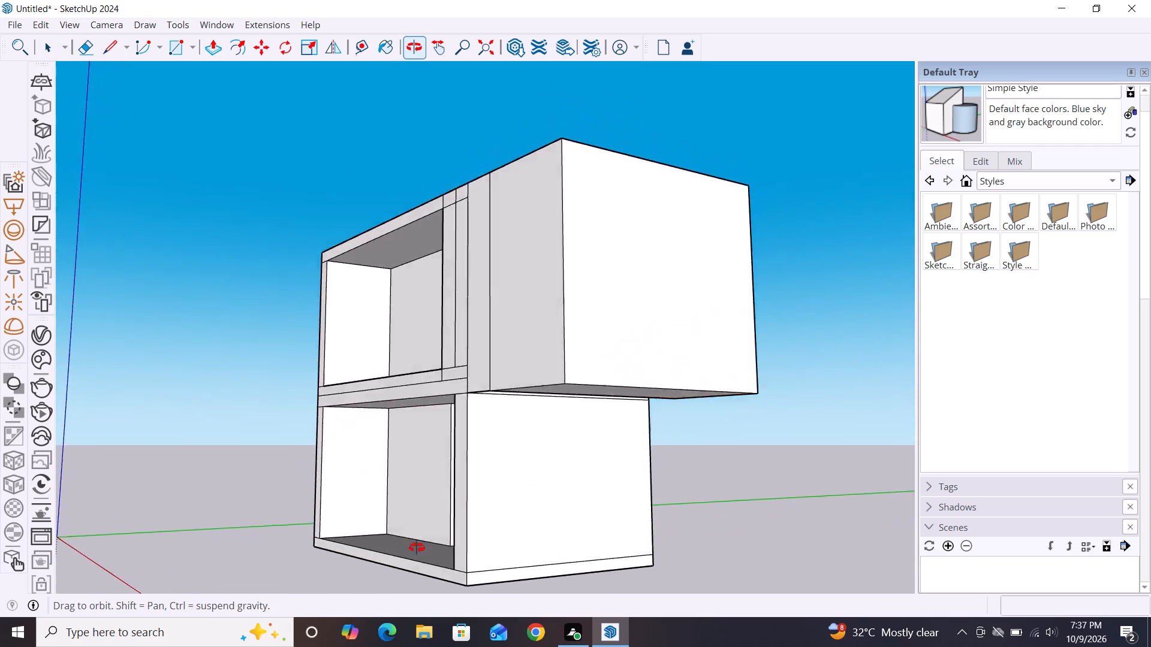
middle_drag(417, 548, 815, 644)
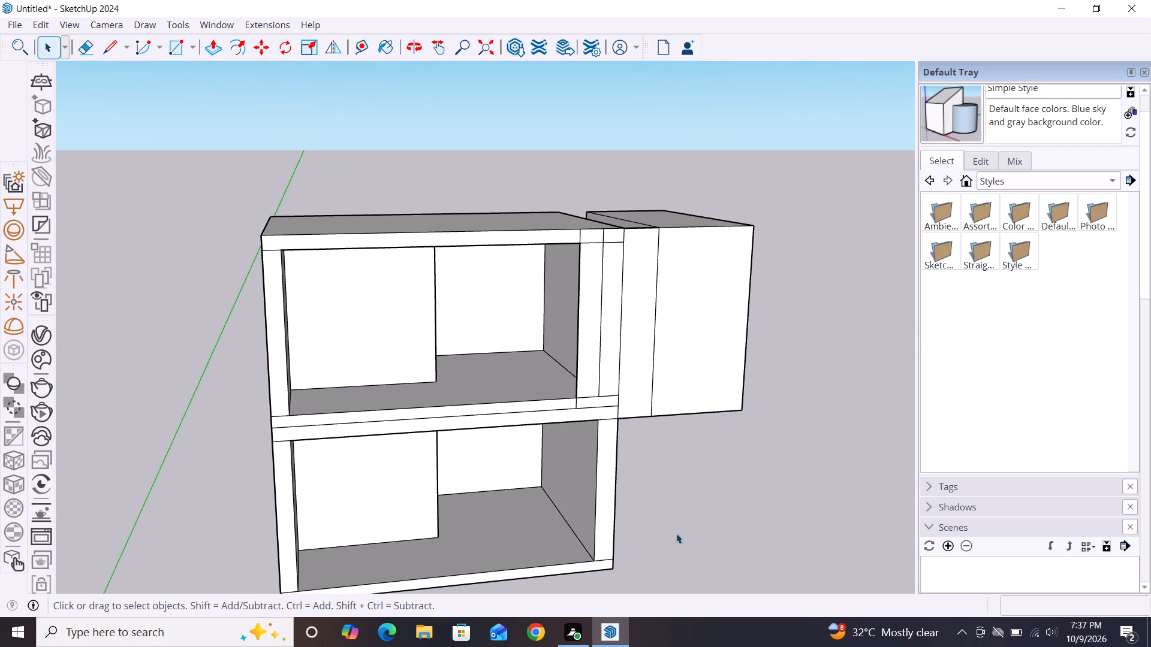
middle_drag(647, 507, 630, 442)
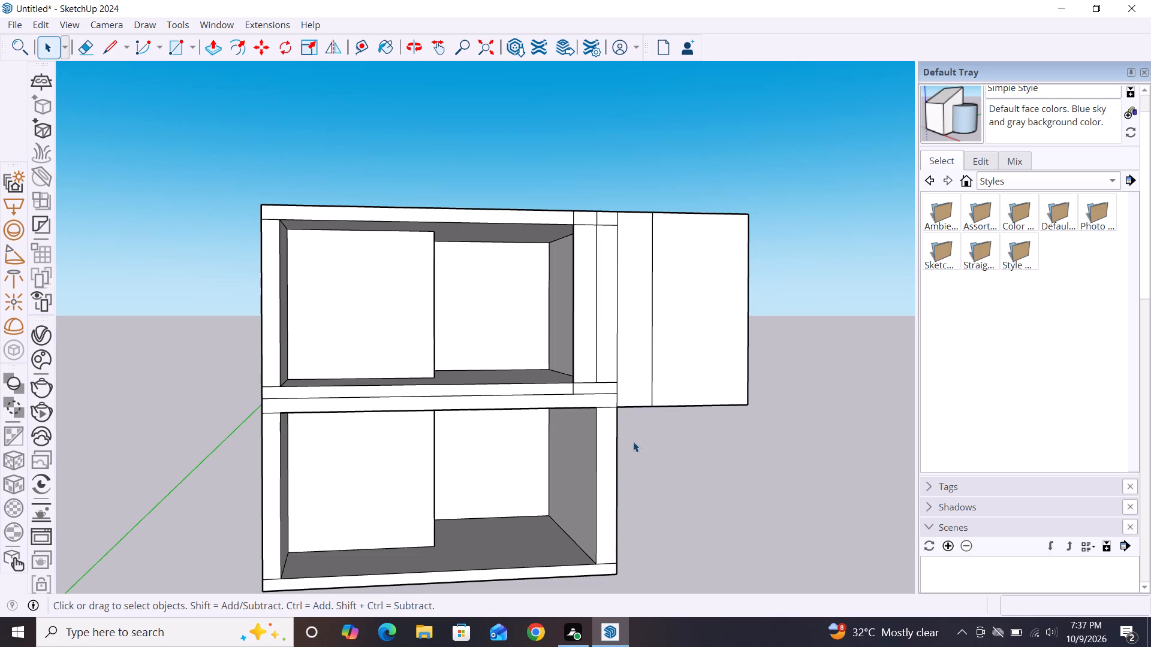
scroll(633, 442, down, 2)
scroll(699, 430, down, 1)
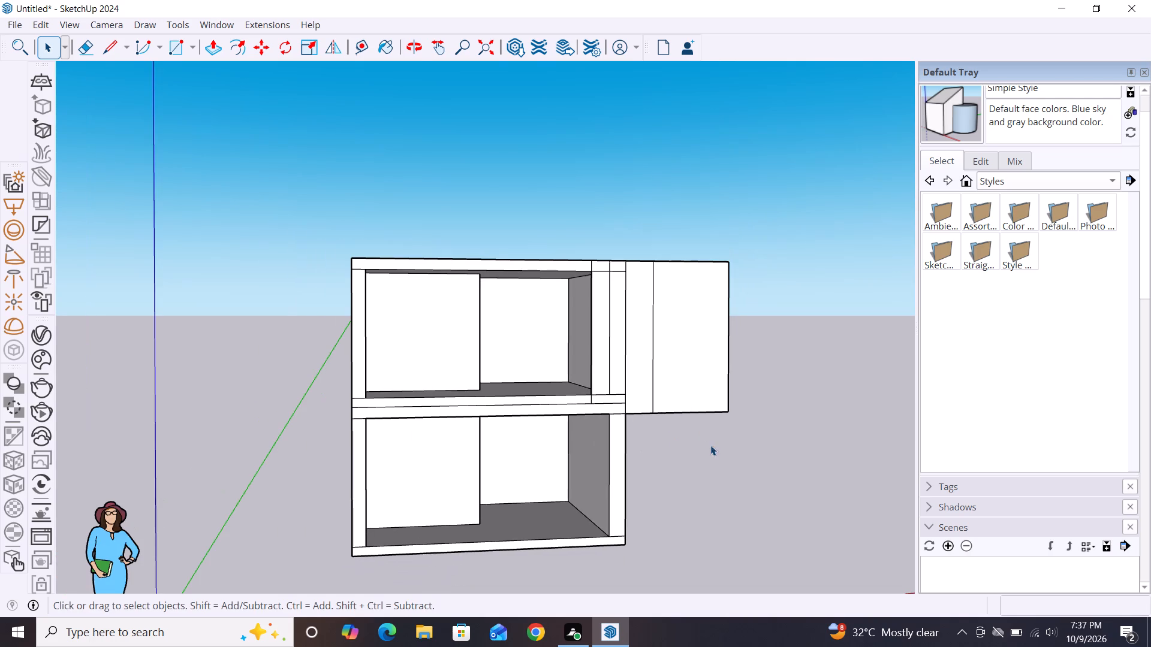
middle_drag(712, 454, 273, 471)
scroll(798, 430, down, 2)
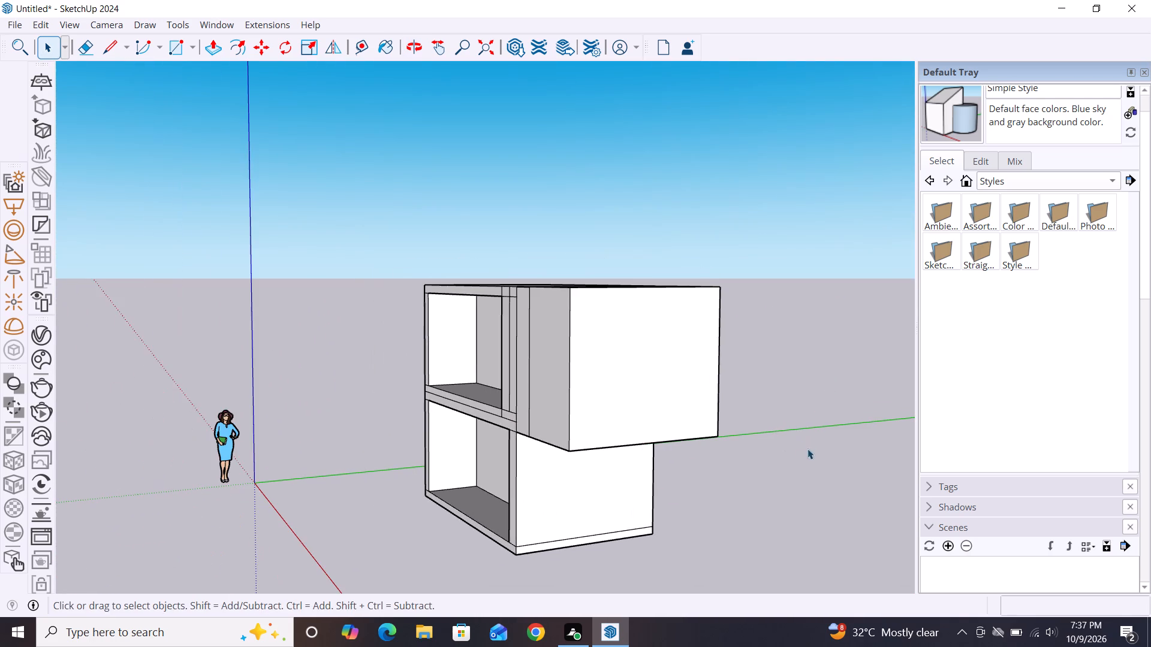
middle_drag(800, 455, 362, 450)
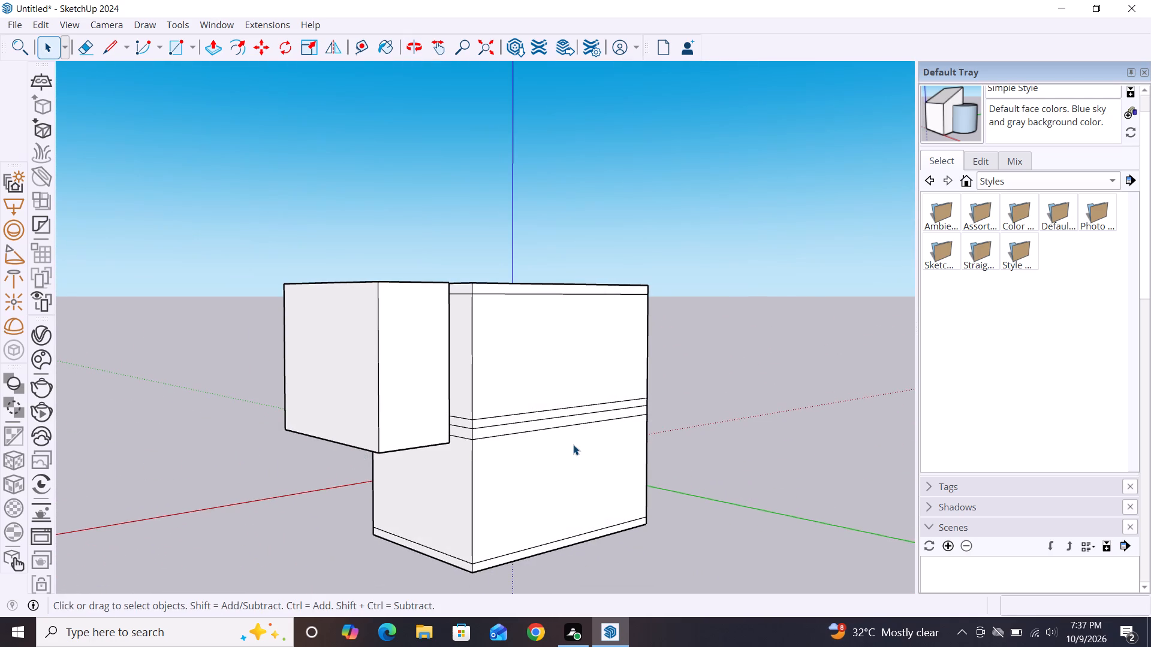
scroll(573, 445, down, 1)
middle_drag(357, 475, 861, 510)
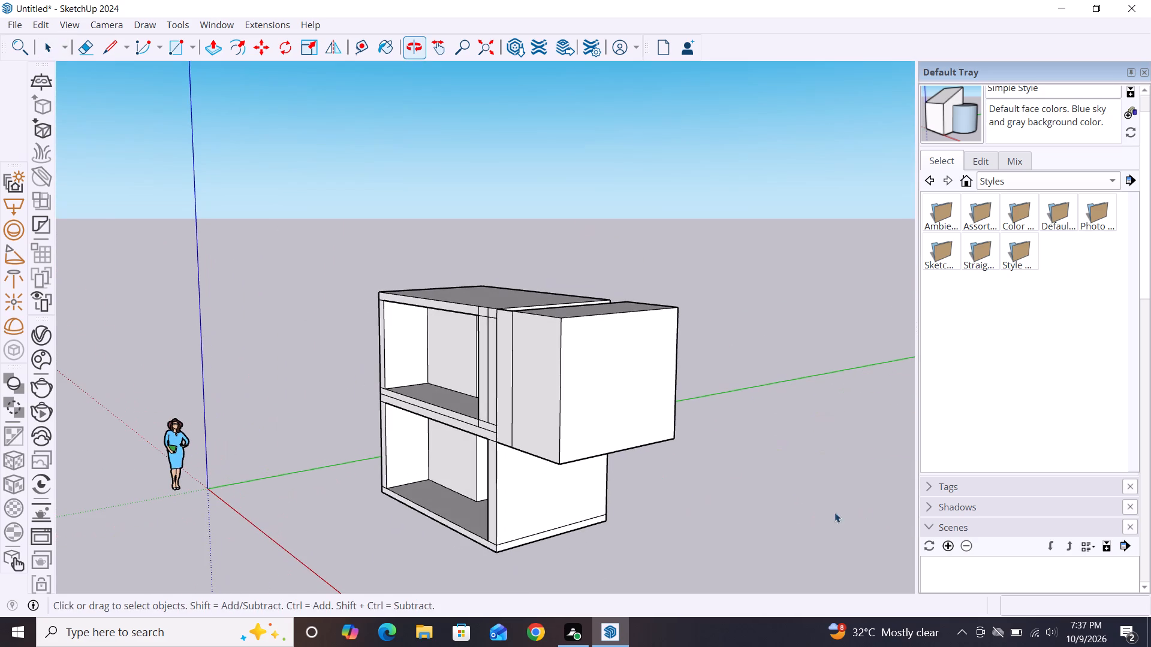
middle_drag(505, 494, 864, 477)
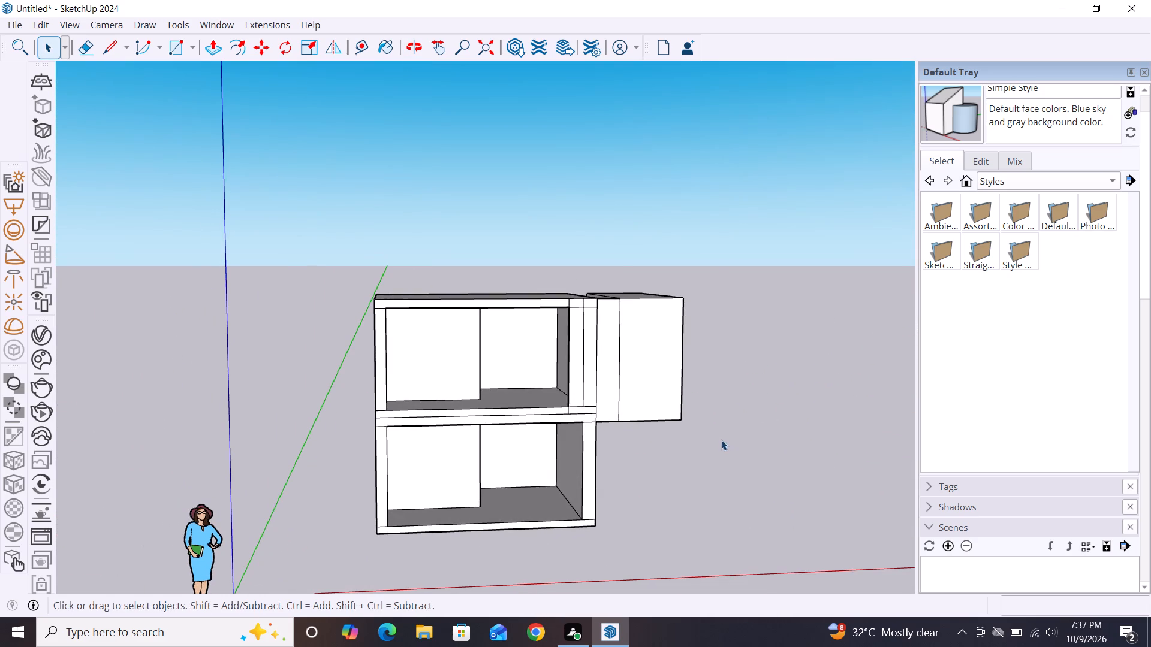
Draw a rectangle about 6' 4" by 4' 1" on the side volume's front face, starting on the dividing line level with the upper opening's top.
scroll(704, 426, down, 1)
scroll(704, 426, up, 8)
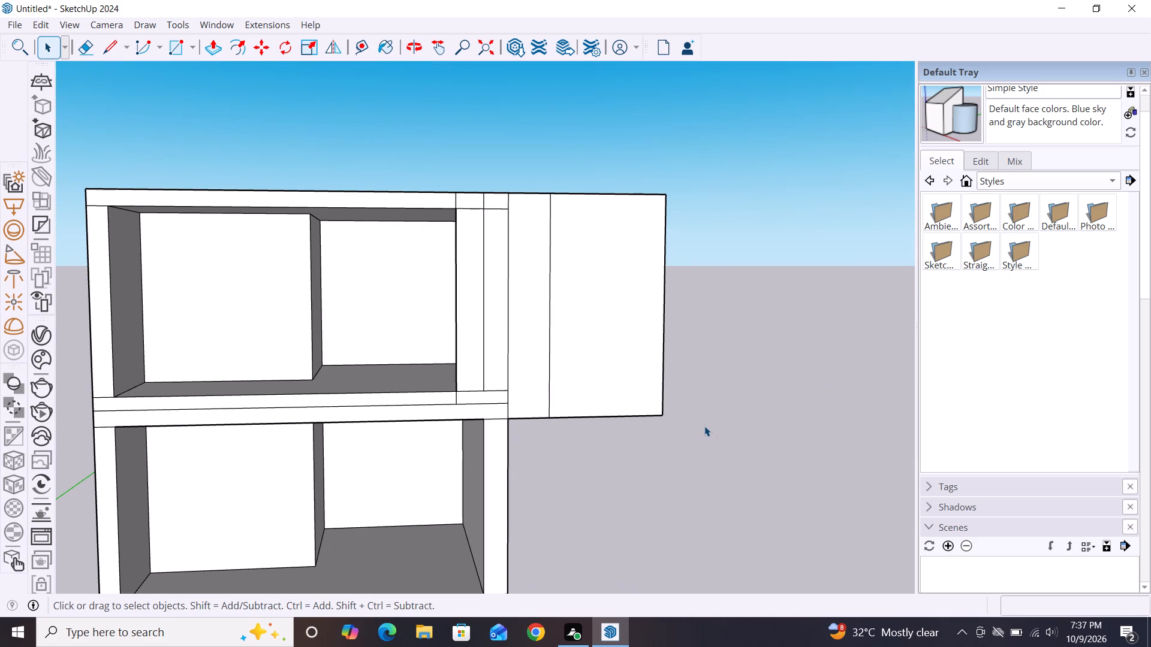
key(r)
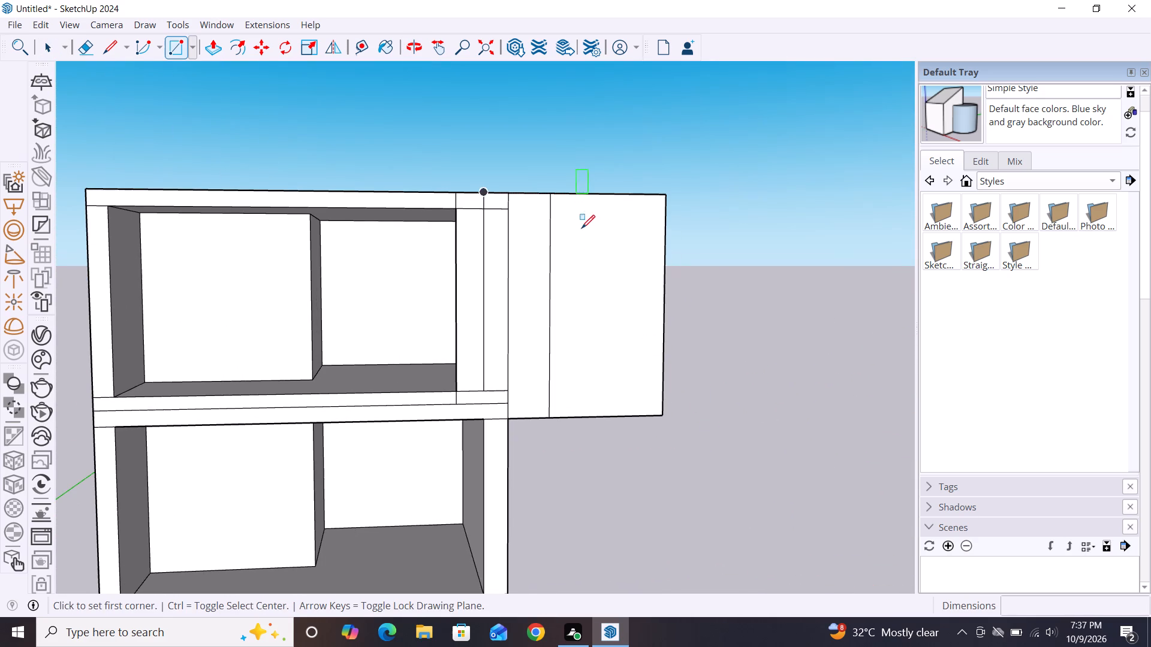
click(553, 211)
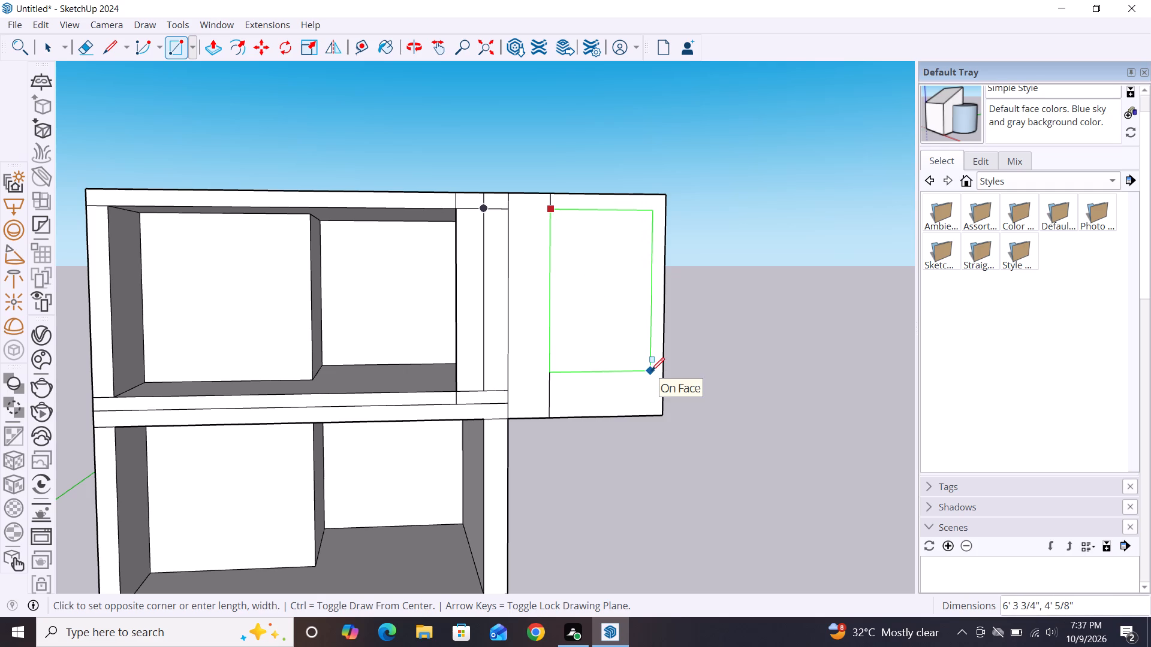
click(651, 371)
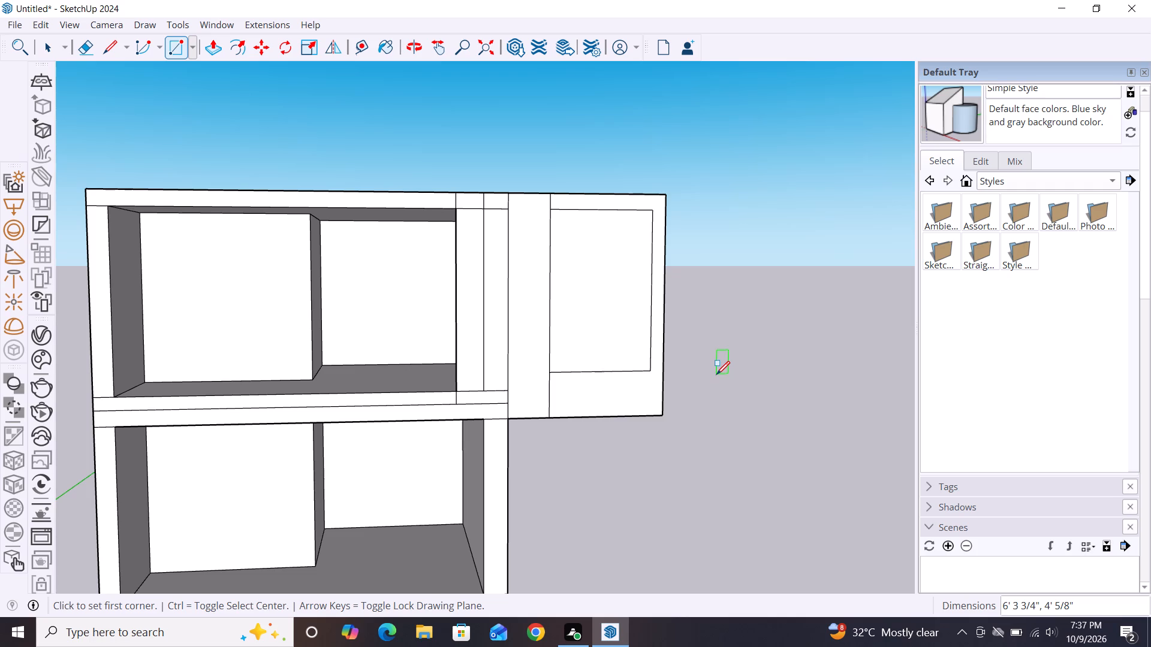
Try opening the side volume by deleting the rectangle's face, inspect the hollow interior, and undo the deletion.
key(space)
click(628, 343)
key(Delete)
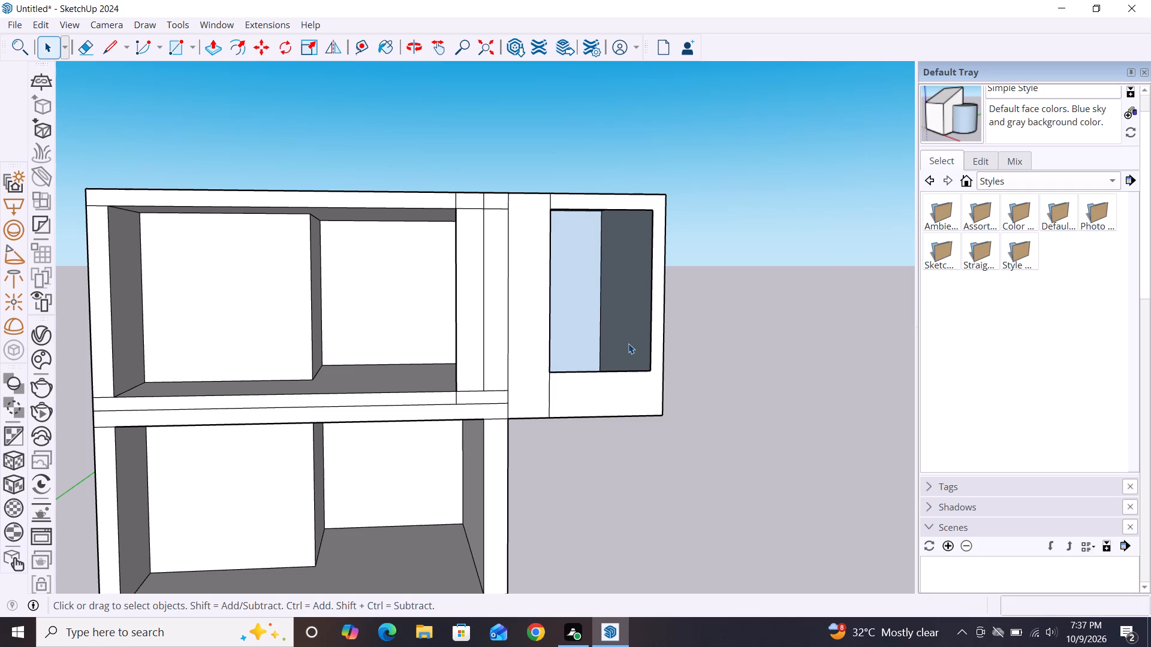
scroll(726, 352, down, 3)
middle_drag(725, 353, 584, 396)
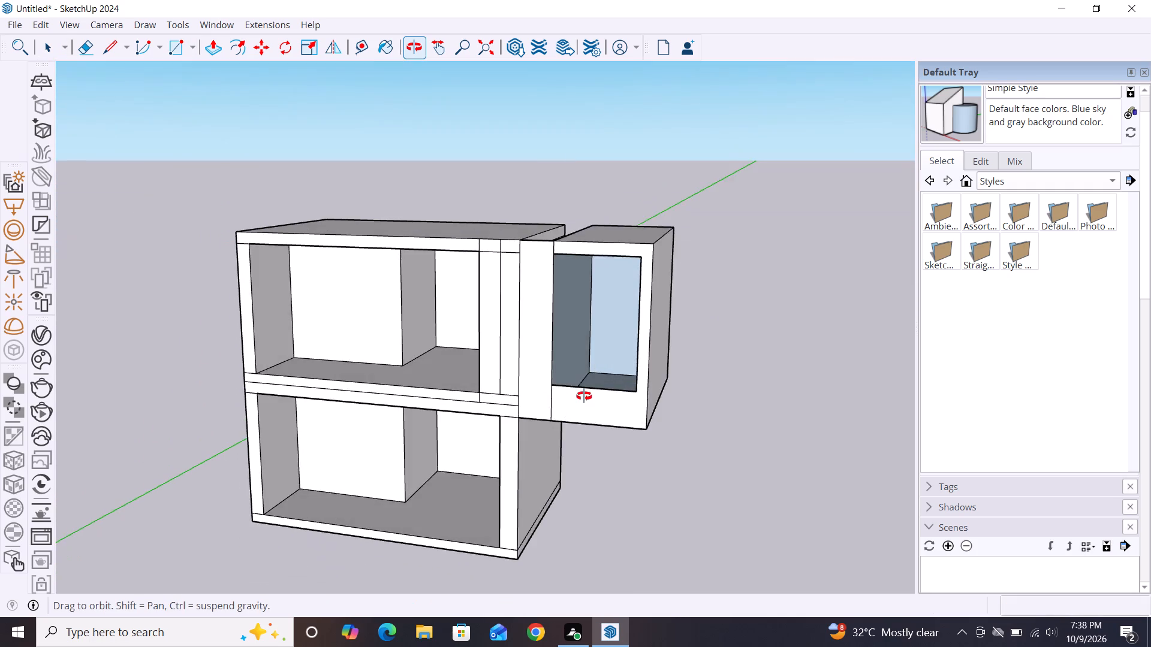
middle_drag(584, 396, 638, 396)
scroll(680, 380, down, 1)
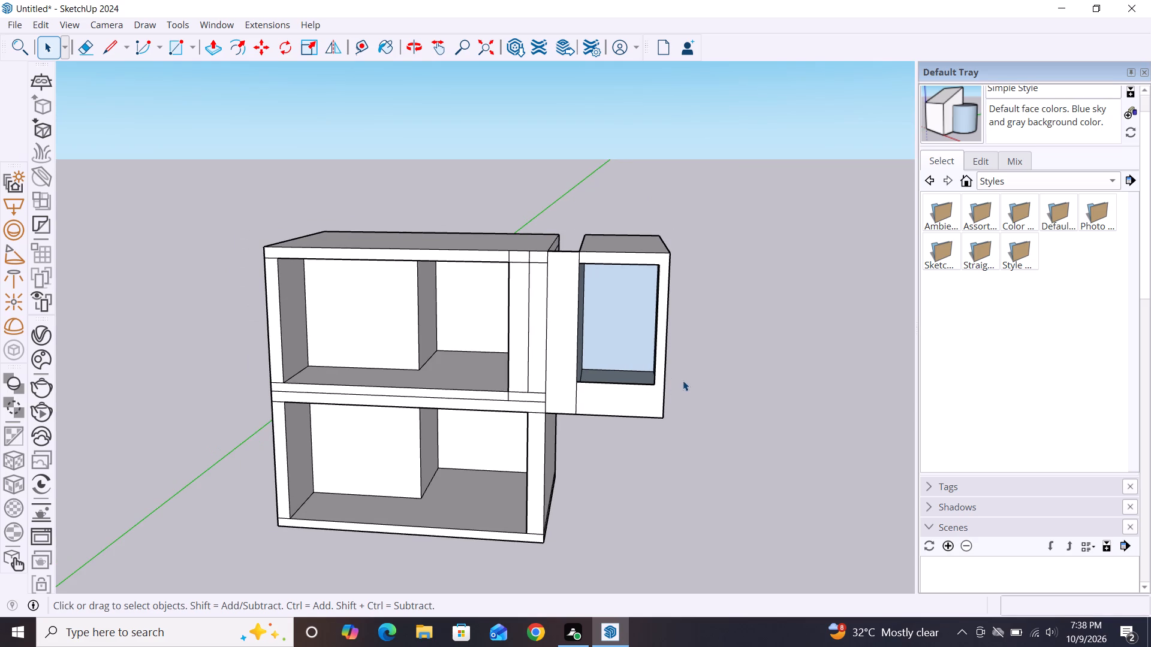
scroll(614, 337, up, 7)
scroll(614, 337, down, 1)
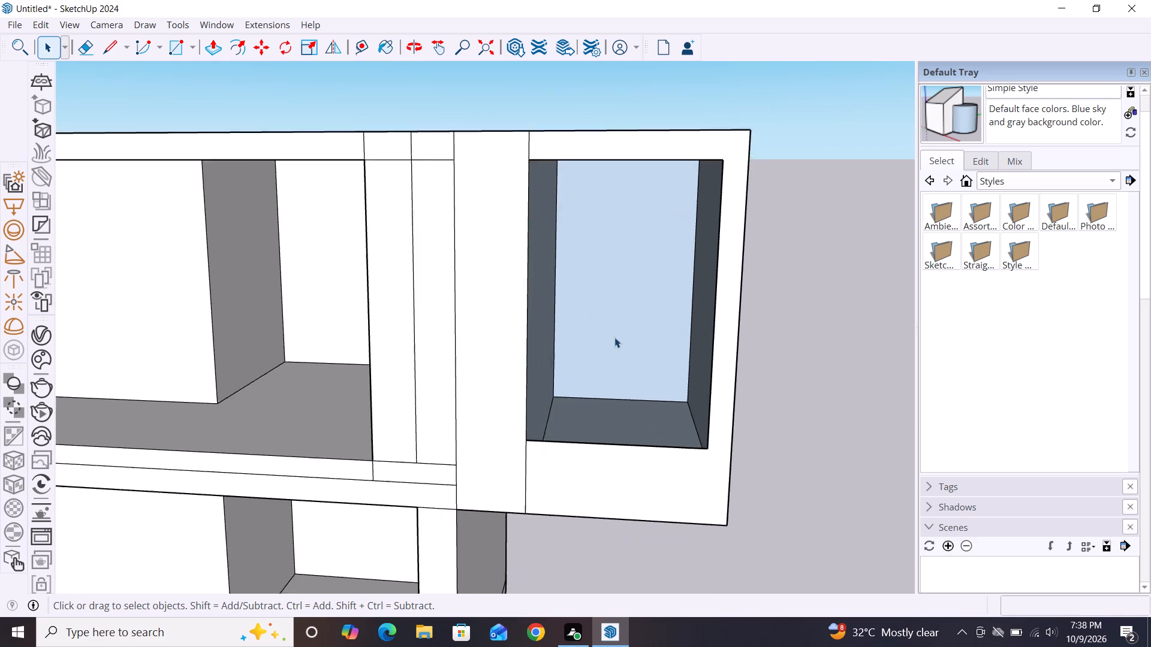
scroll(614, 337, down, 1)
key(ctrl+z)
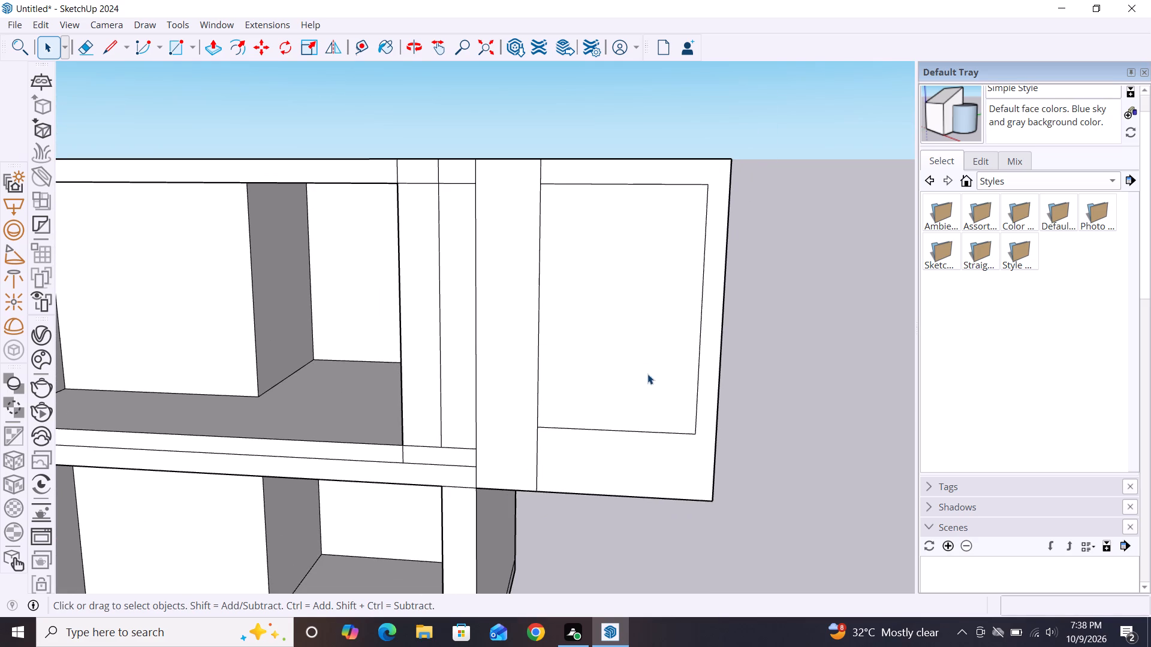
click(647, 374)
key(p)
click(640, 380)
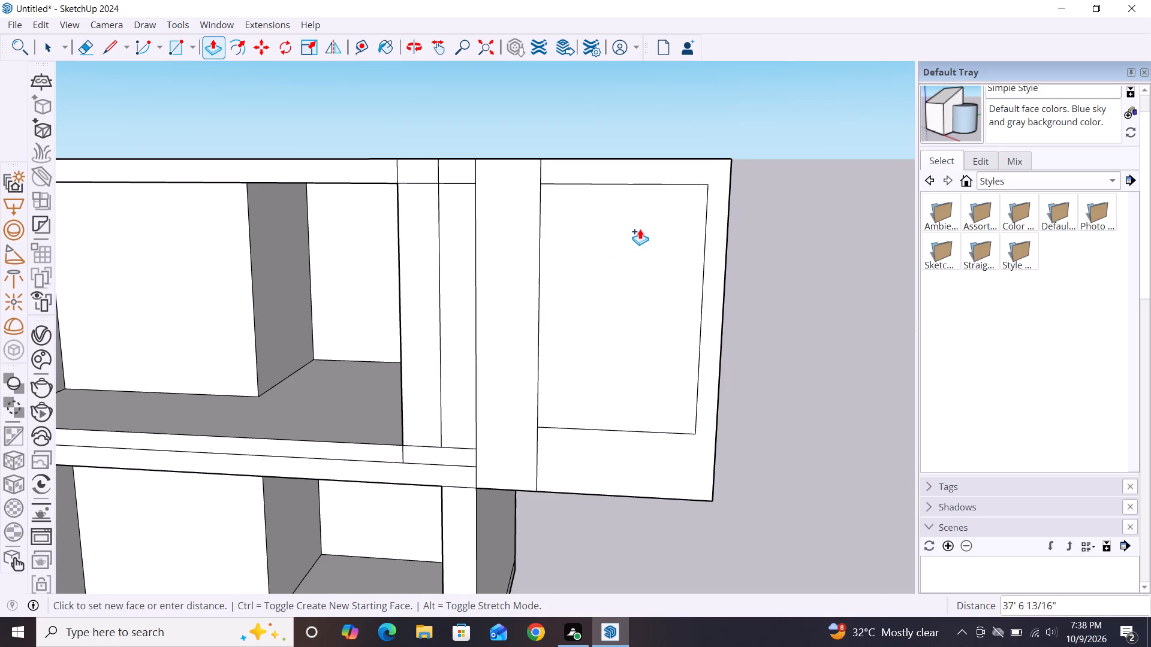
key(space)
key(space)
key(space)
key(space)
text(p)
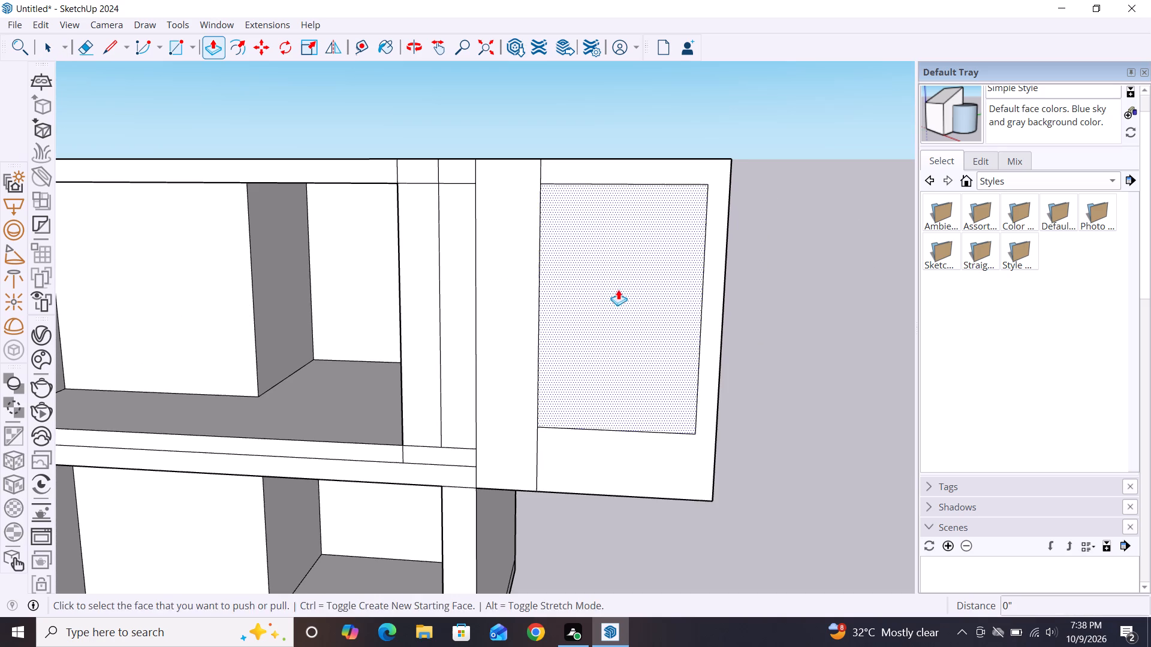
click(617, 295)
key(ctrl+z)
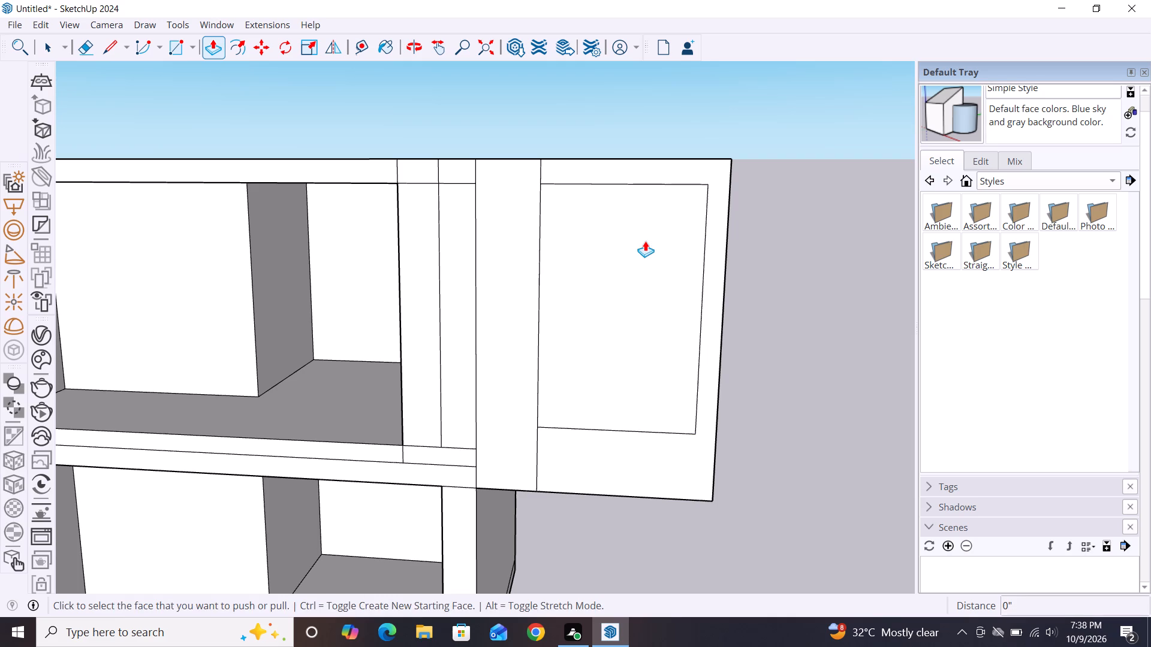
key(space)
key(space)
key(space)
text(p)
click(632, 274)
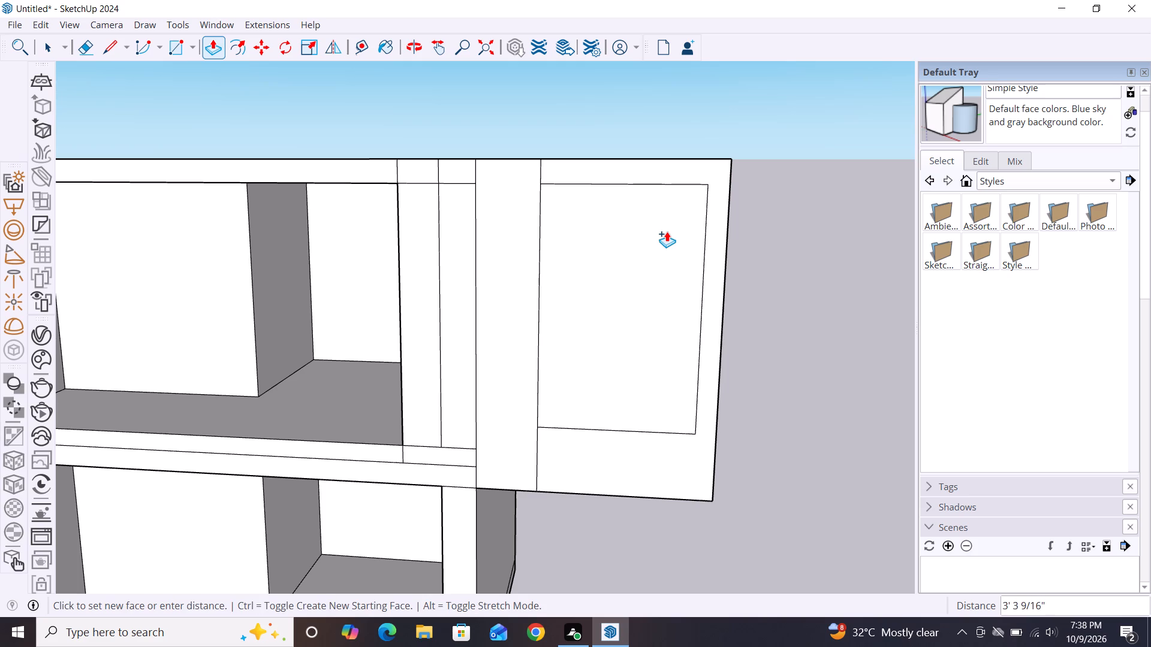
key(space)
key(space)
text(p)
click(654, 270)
Push the rectangle on the side volume's front face 9' 3" inward, matching the depth of the upper opening's back face.
key(p)
click(626, 284)
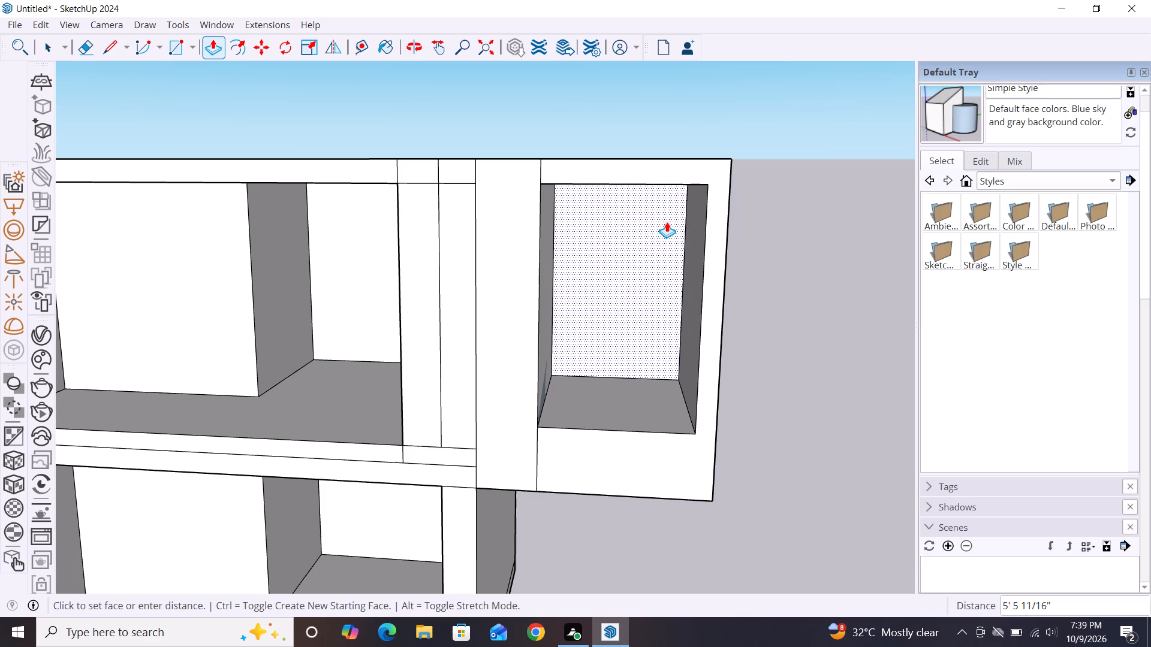
click(351, 236)
key(space)
Fill the gap between the side volume and the main block by pulling the front panel's back face flush with the block's rear face.
scroll(519, 301, down, 2)
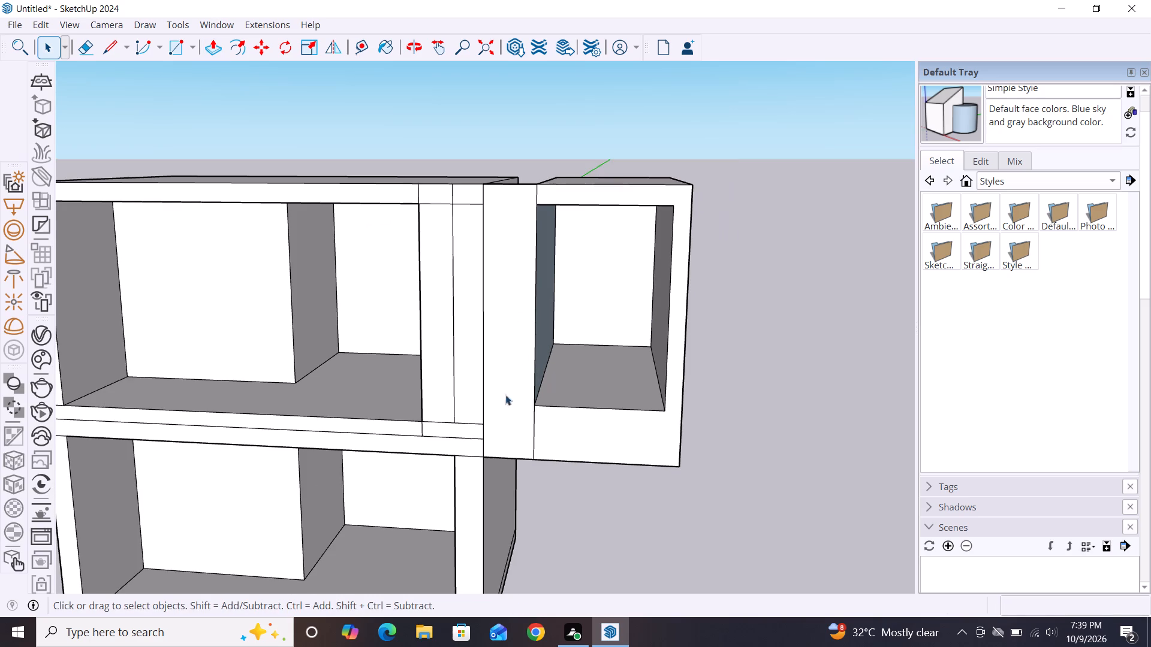
middle_drag(477, 451, 552, 449)
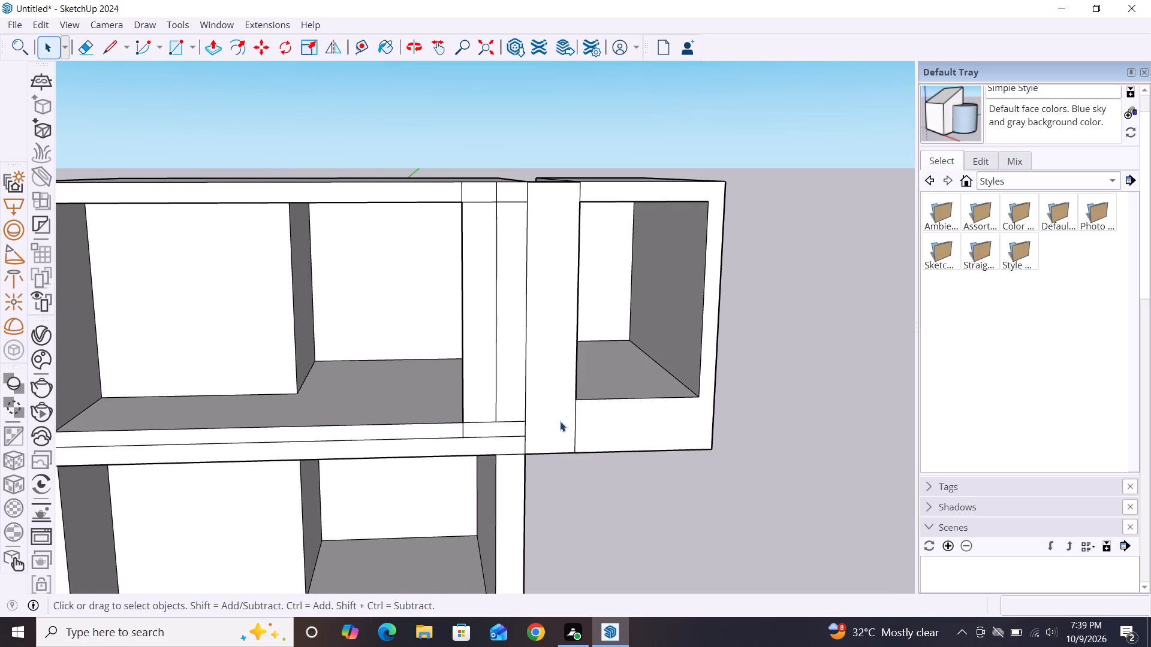
scroll(562, 373, down, 2)
scroll(590, 430, up, 4)
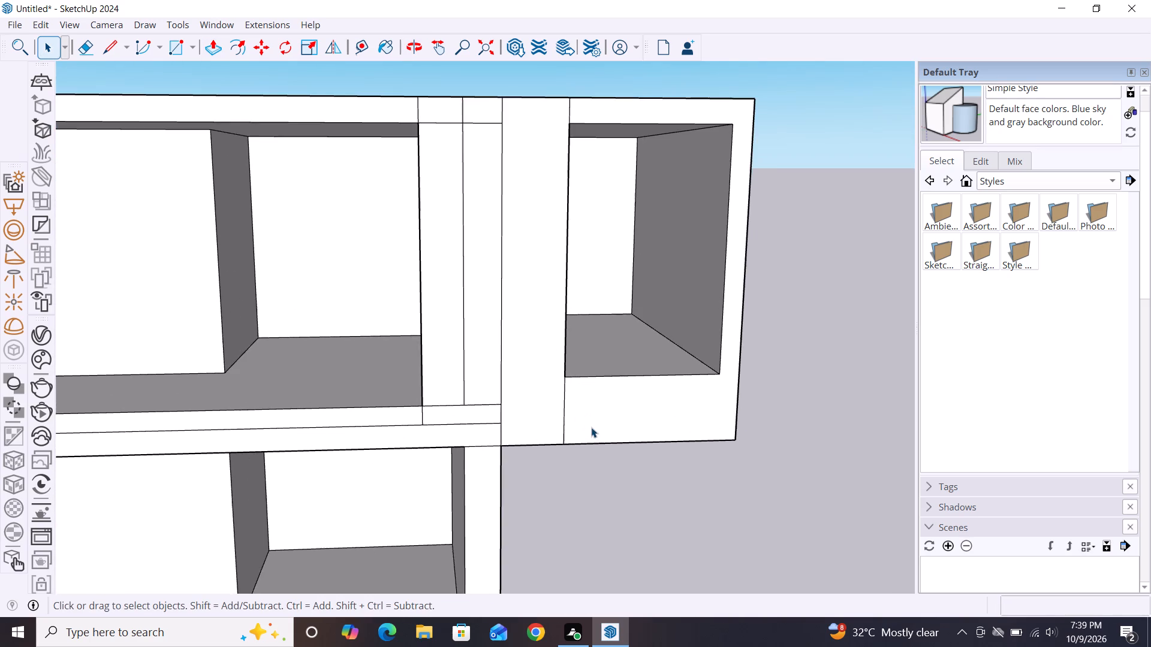
scroll(591, 427, down, 2)
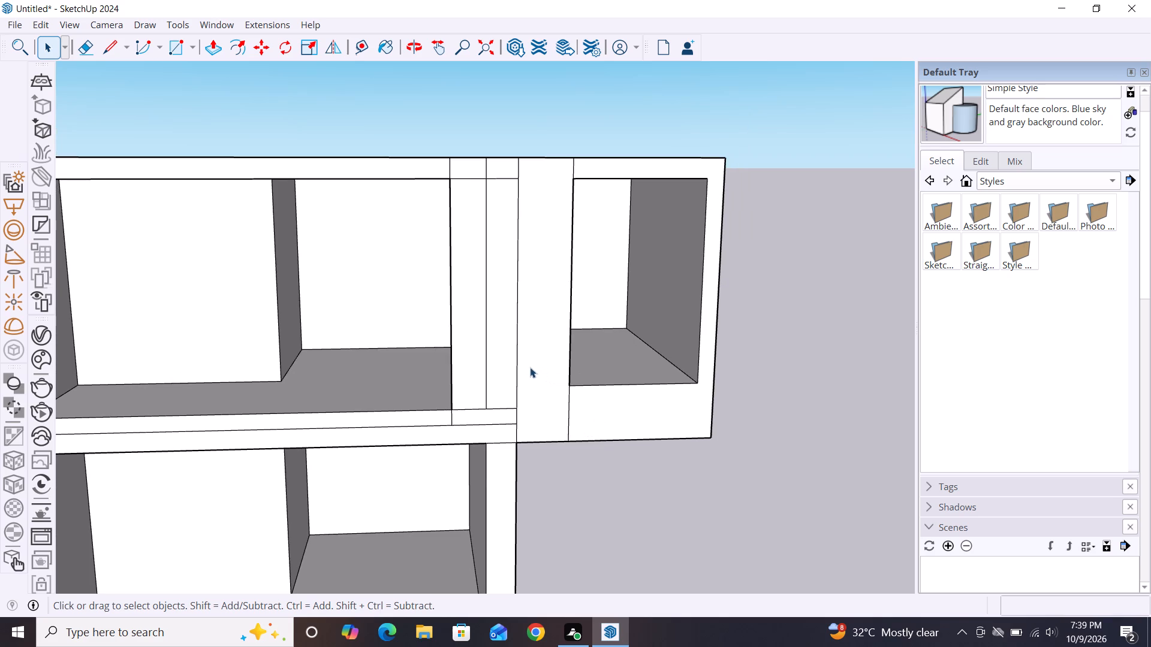
scroll(671, 378, down, 3)
middle_drag(737, 465, 207, 470)
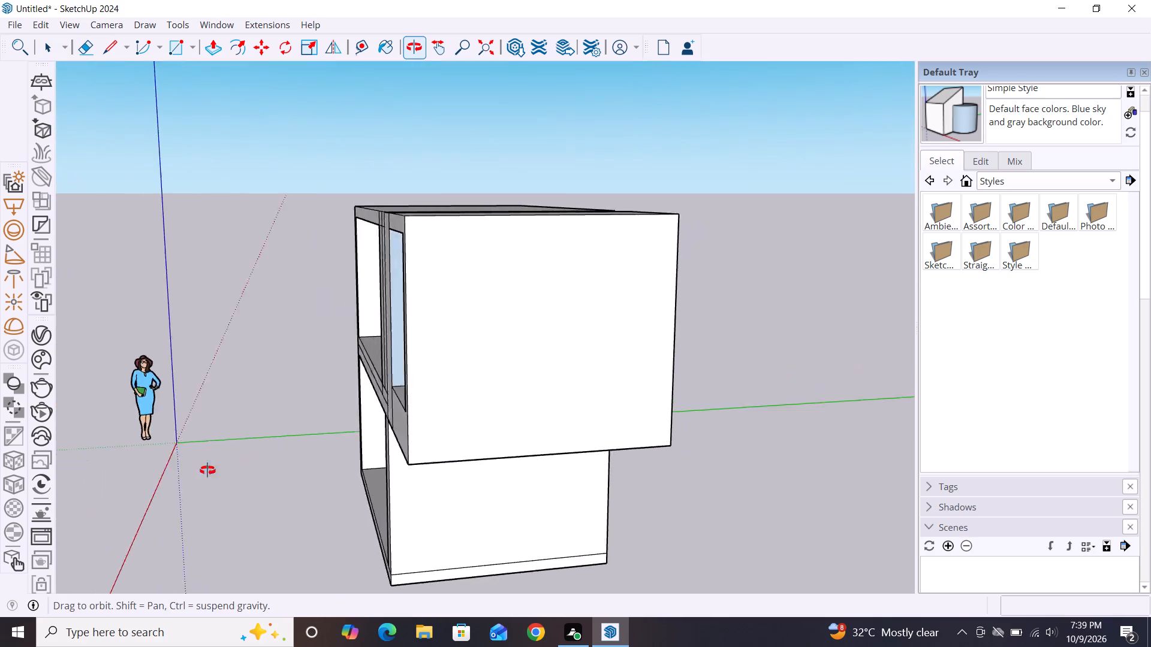
middle_drag(207, 470, 170, 486)
scroll(700, 371, down, 2)
middle_drag(719, 446, 228, 445)
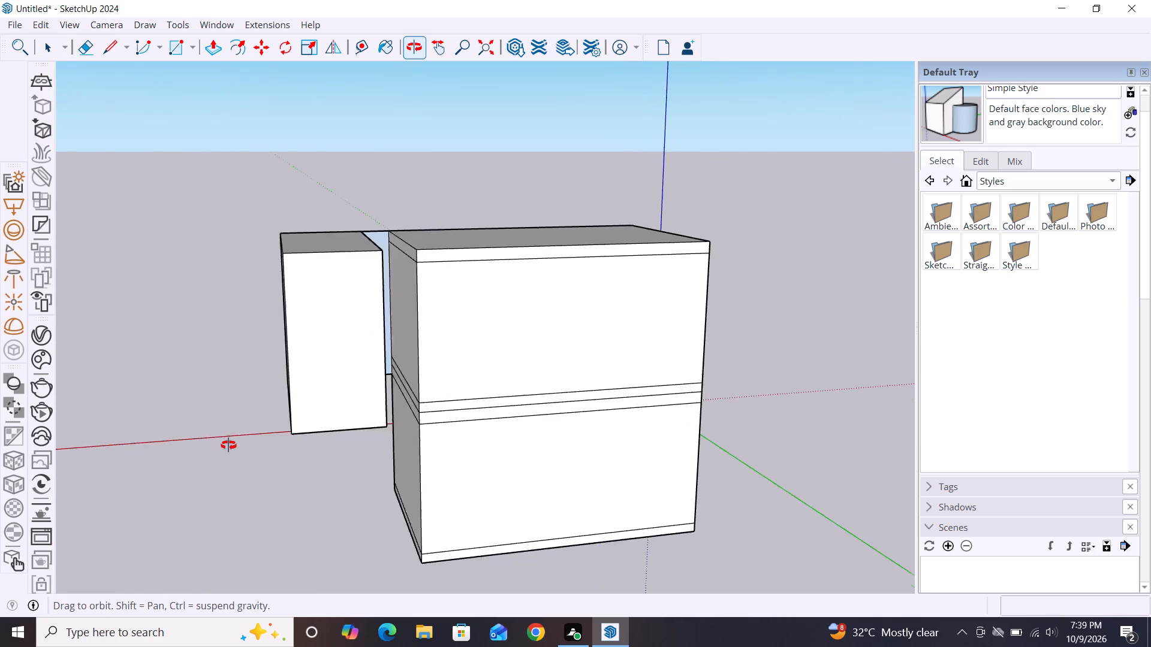
middle_drag(228, 445, 223, 447)
middle_drag(422, 405, 481, 403)
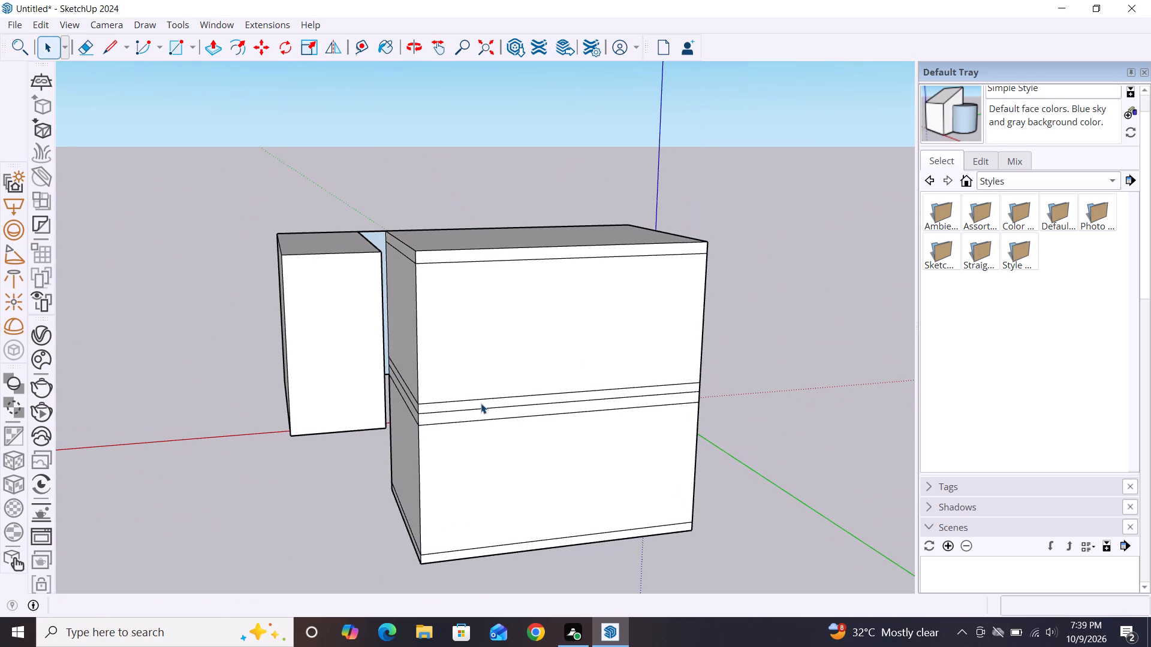
key(p)
middle_drag(466, 459, 393, 445)
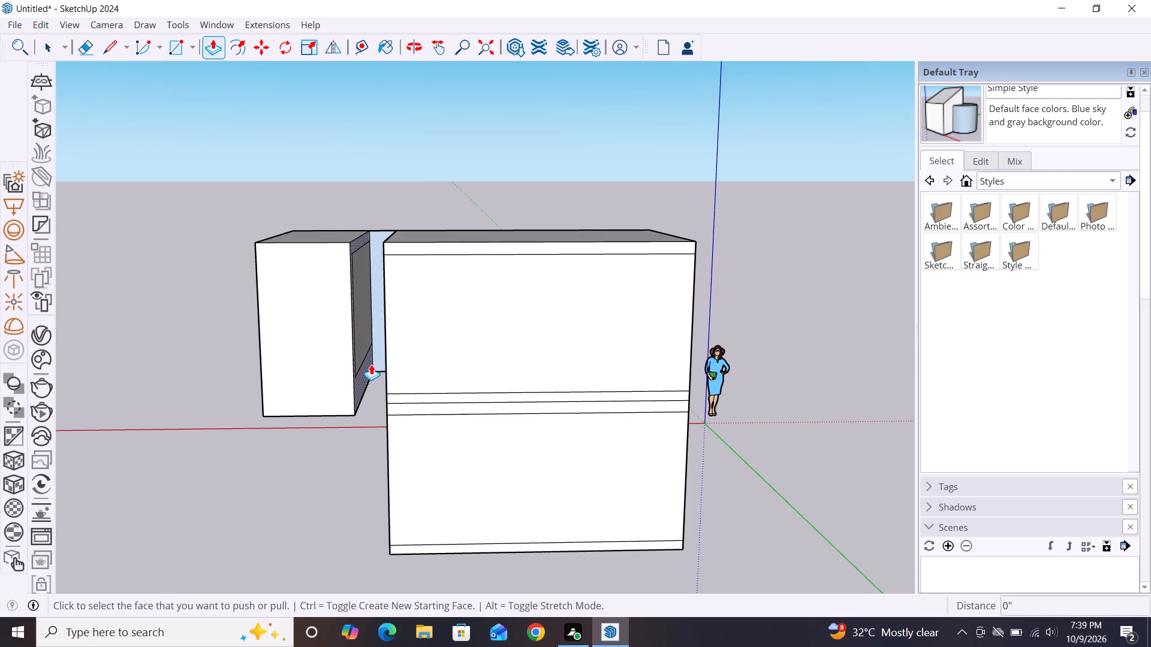
click(378, 352)
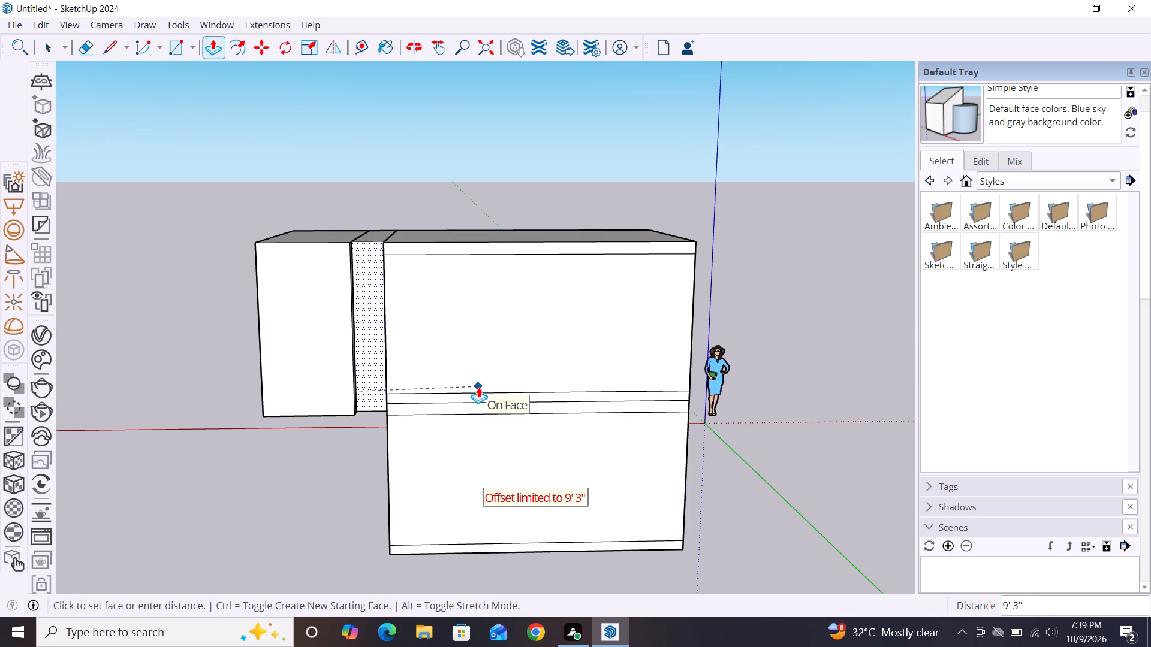
click(493, 369)
Examine the joined house block and side volume from the rear, the side and the front.
scroll(493, 369, down, 3)
middle_drag(337, 463, 550, 506)
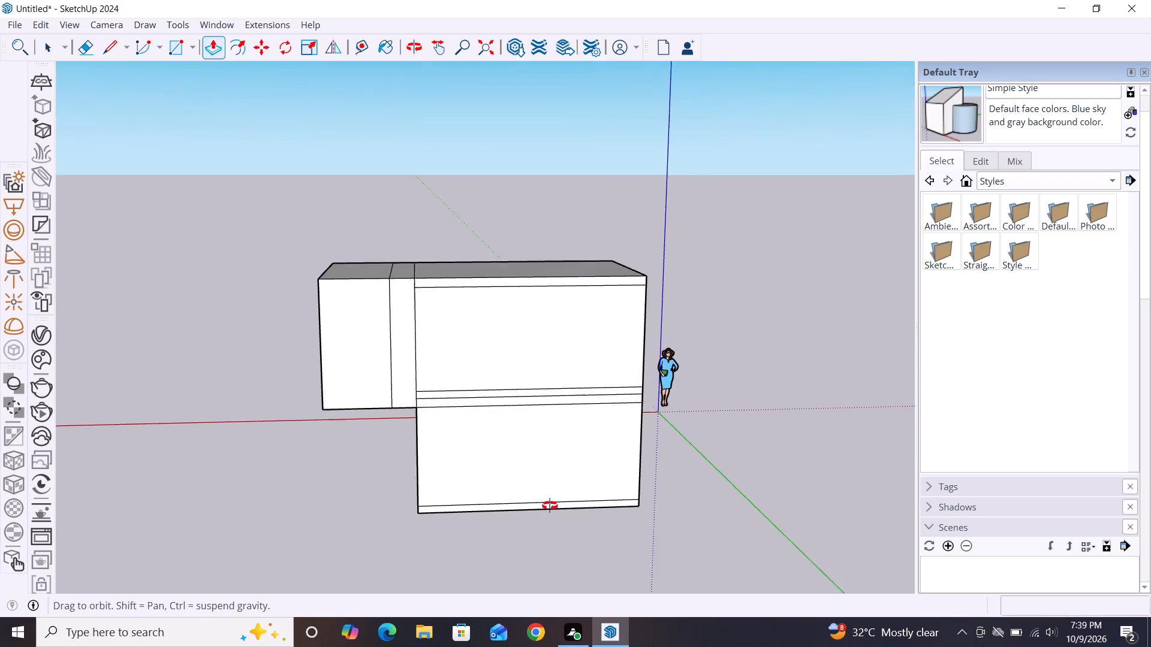
middle_drag(550, 506, 827, 486)
scroll(346, 356, down, 3)
middle_drag(299, 452, 818, 440)
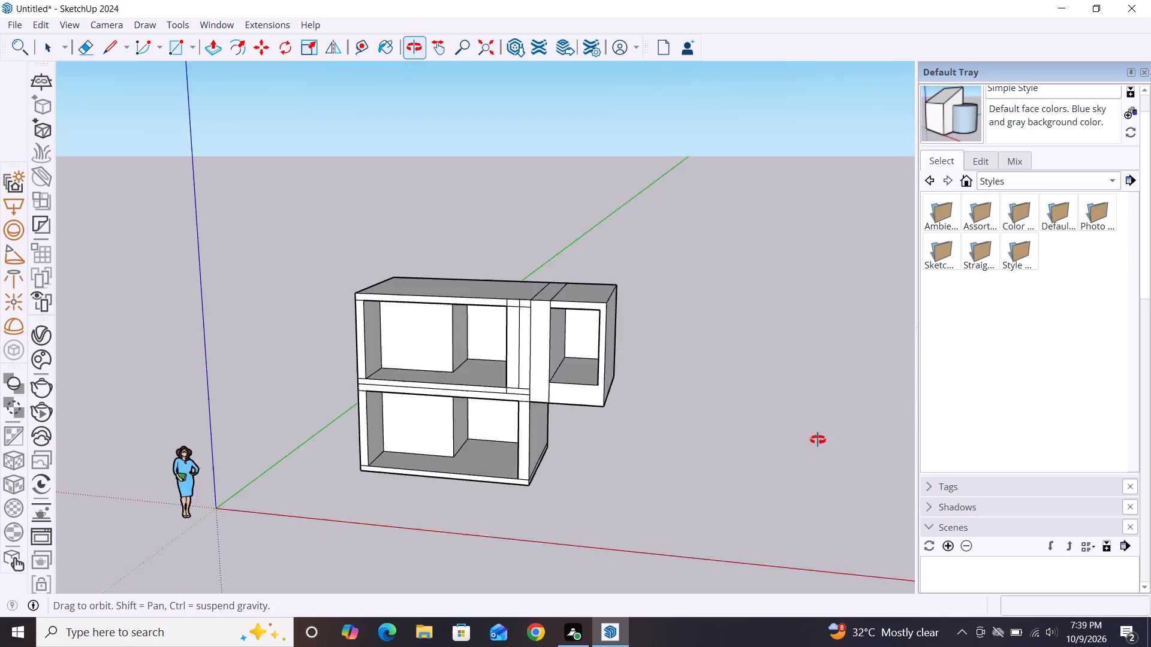
middle_drag(818, 440, 819, 439)
scroll(592, 400, up, 3)
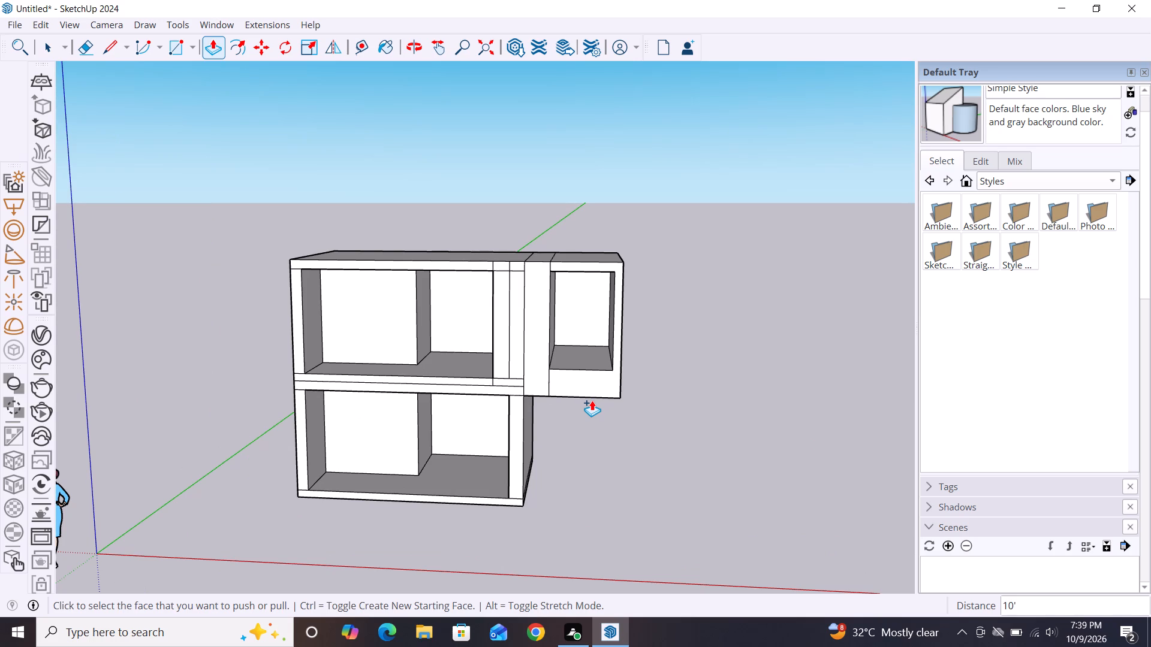
scroll(522, 291, up, 6)
scroll(522, 291, down, 2)
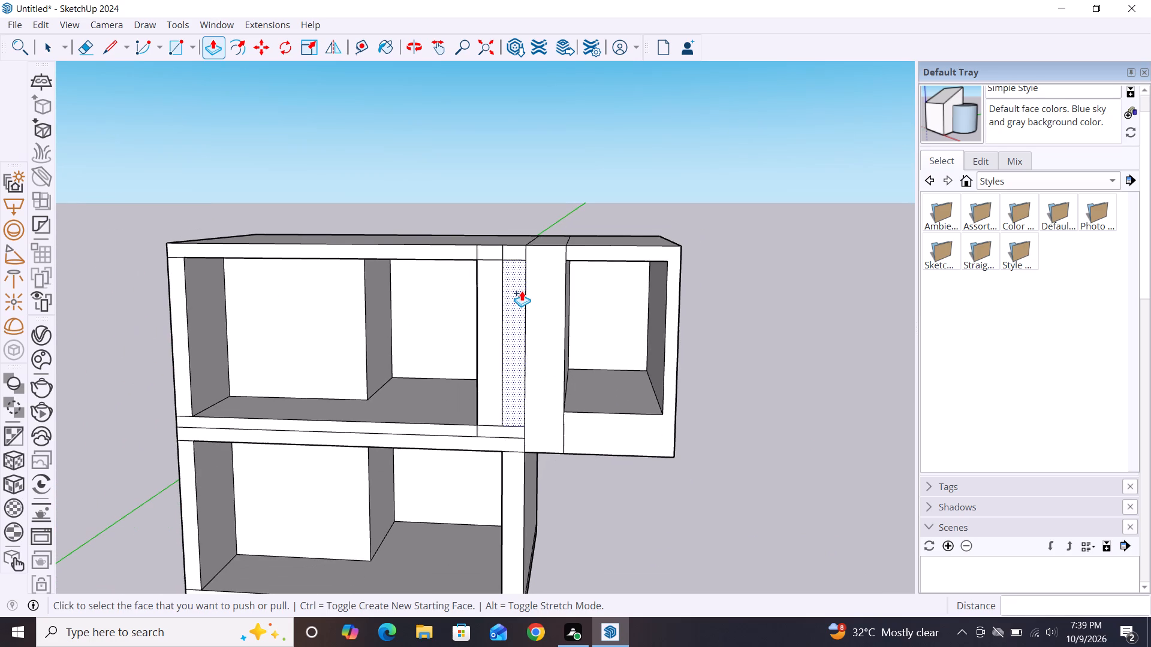
middle_drag(549, 522, 602, 519)
scroll(731, 460, down, 4)
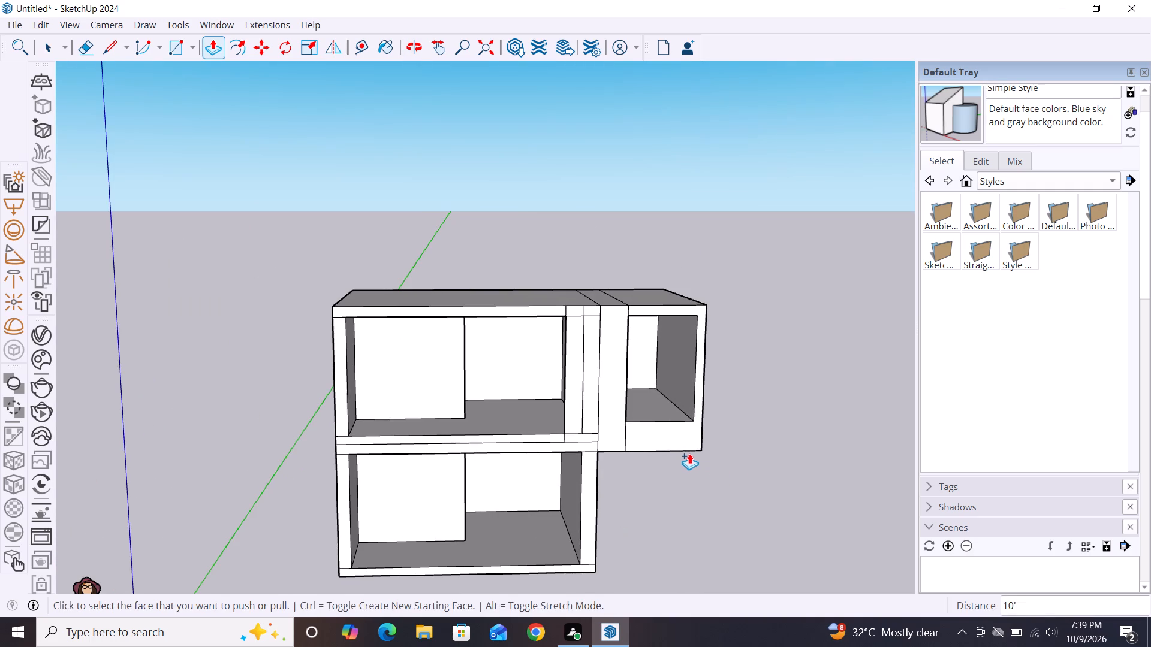
scroll(691, 479, up, 2)
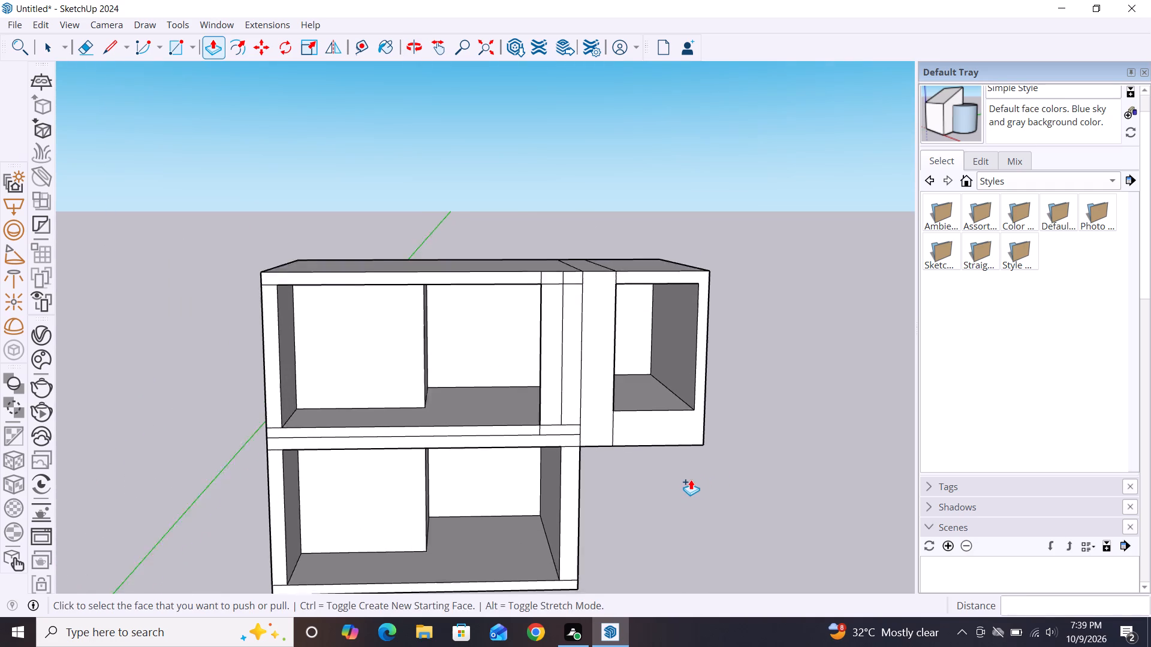
scroll(691, 479, up, 2)
scroll(783, 454, down, 2)
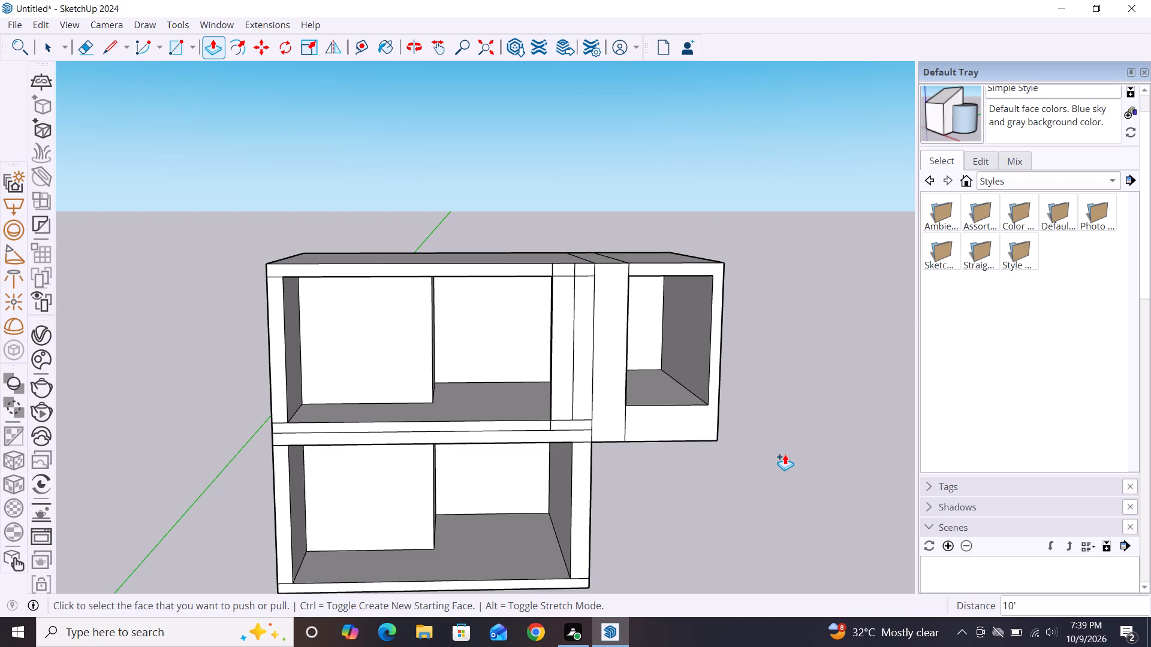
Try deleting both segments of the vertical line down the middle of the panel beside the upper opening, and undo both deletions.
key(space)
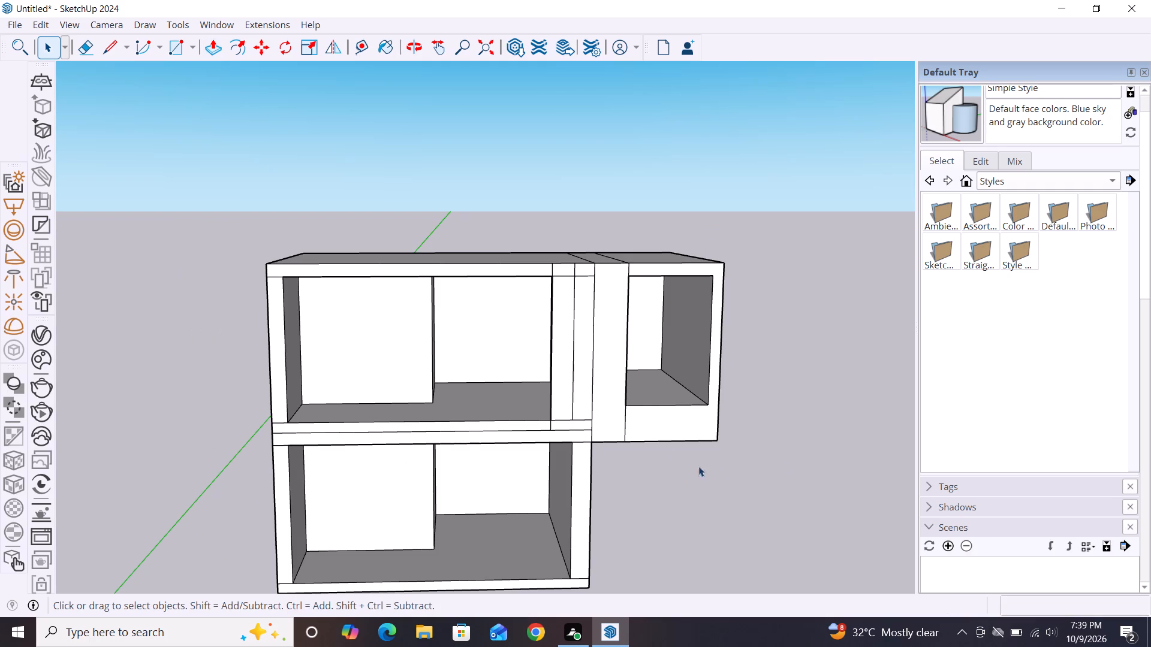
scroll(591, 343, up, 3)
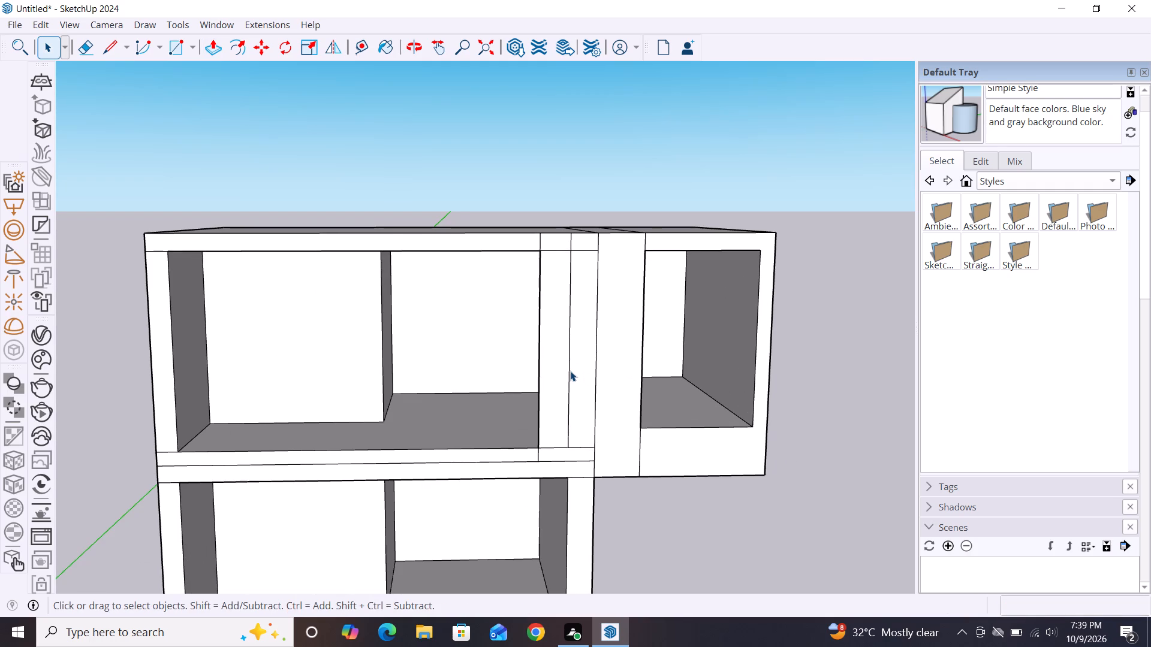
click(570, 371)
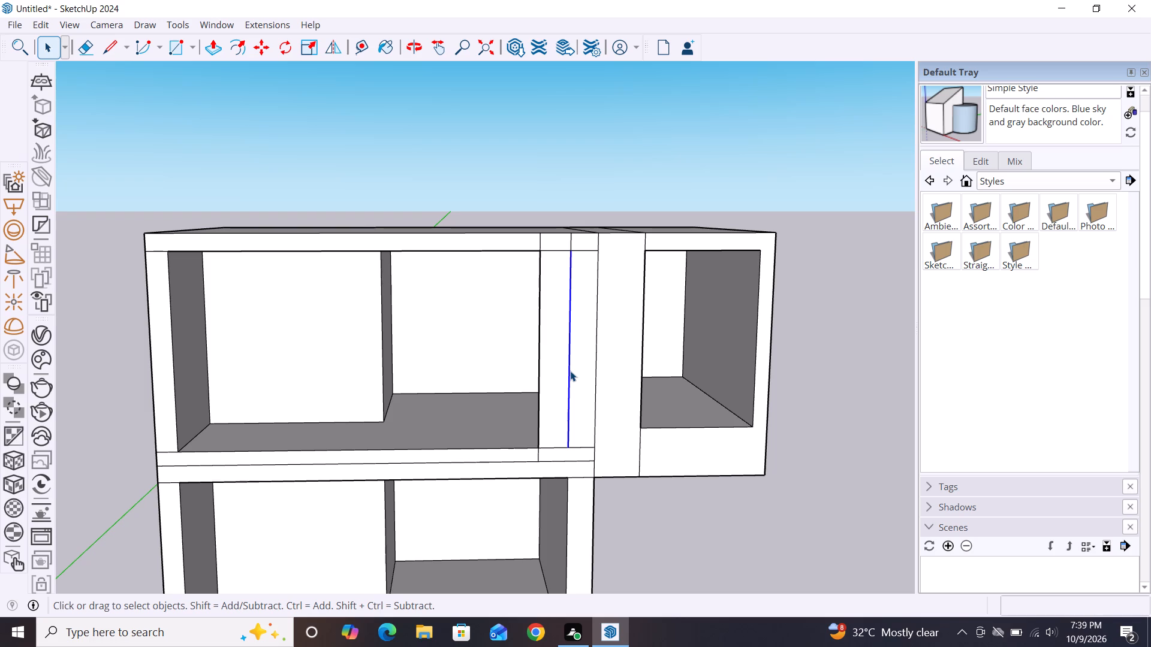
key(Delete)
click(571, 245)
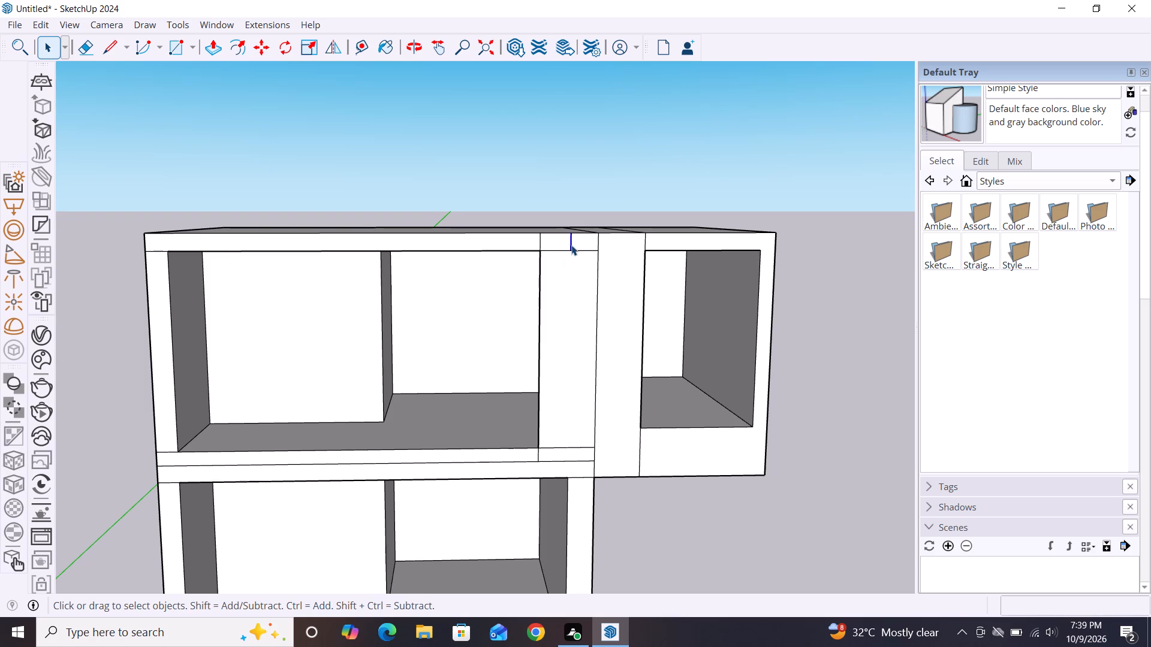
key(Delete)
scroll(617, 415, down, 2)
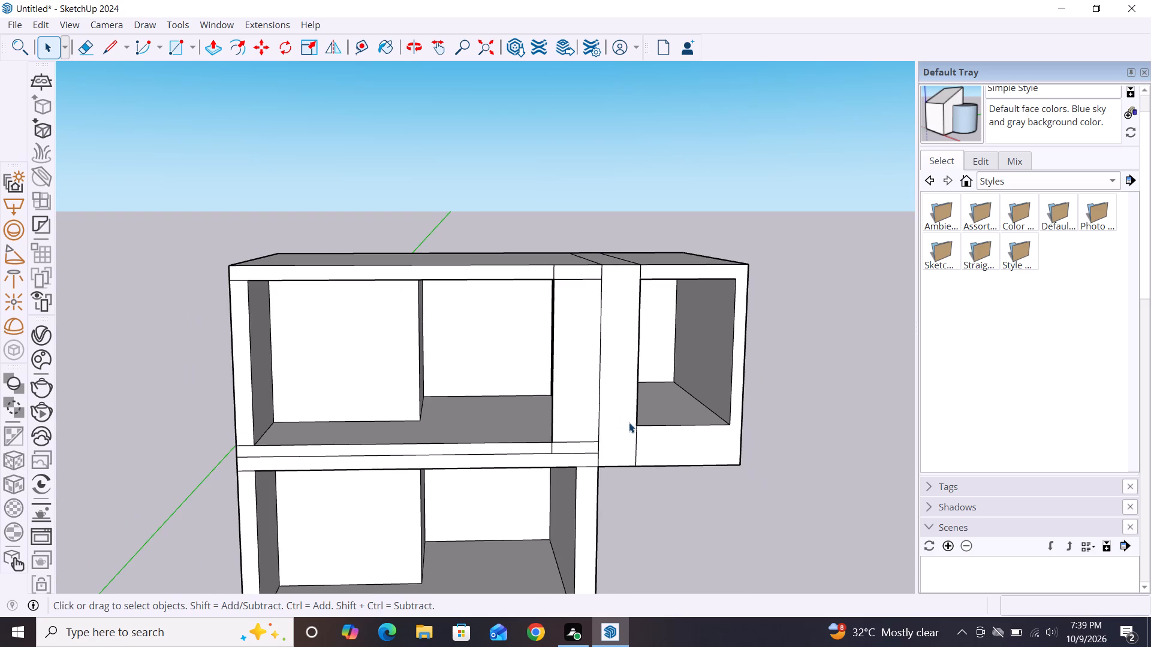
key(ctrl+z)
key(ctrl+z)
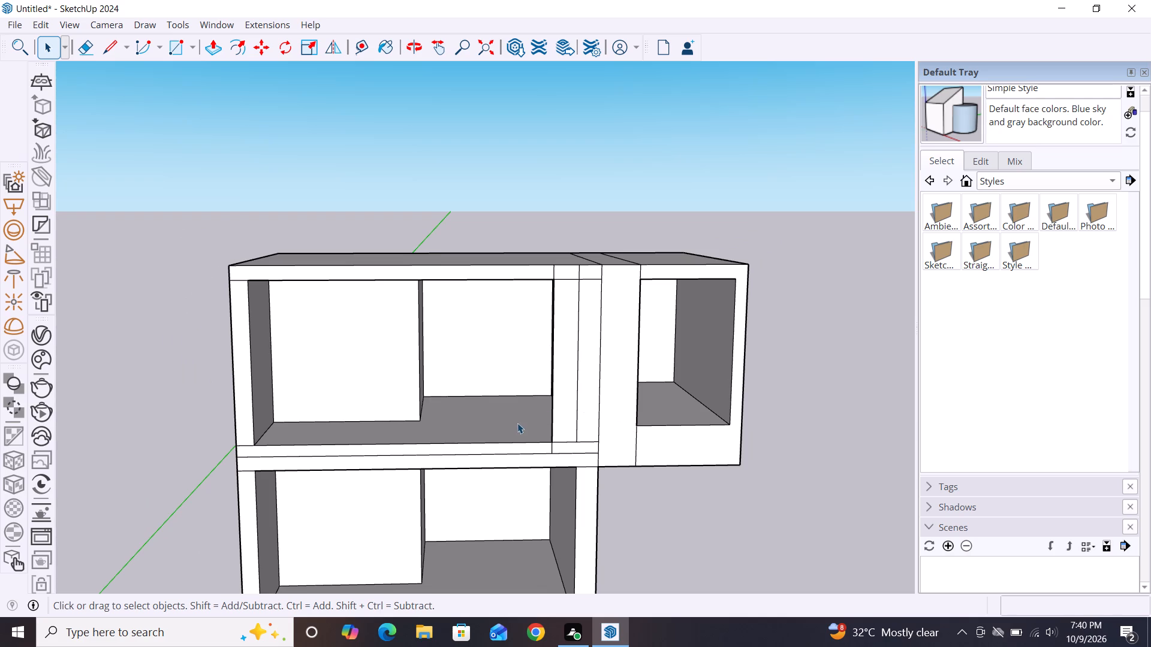
Erase the short vertical segments above and below the upper opening's edge that adjoins the side panel.
scroll(556, 266, up, 6)
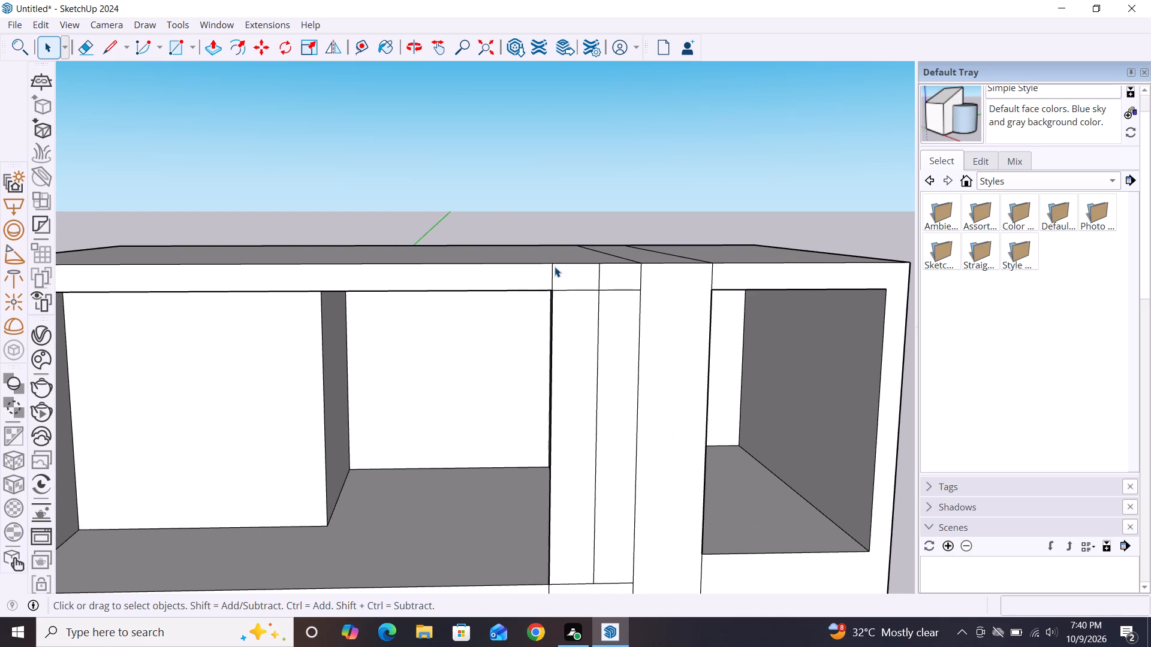
key(e)
click(553, 274)
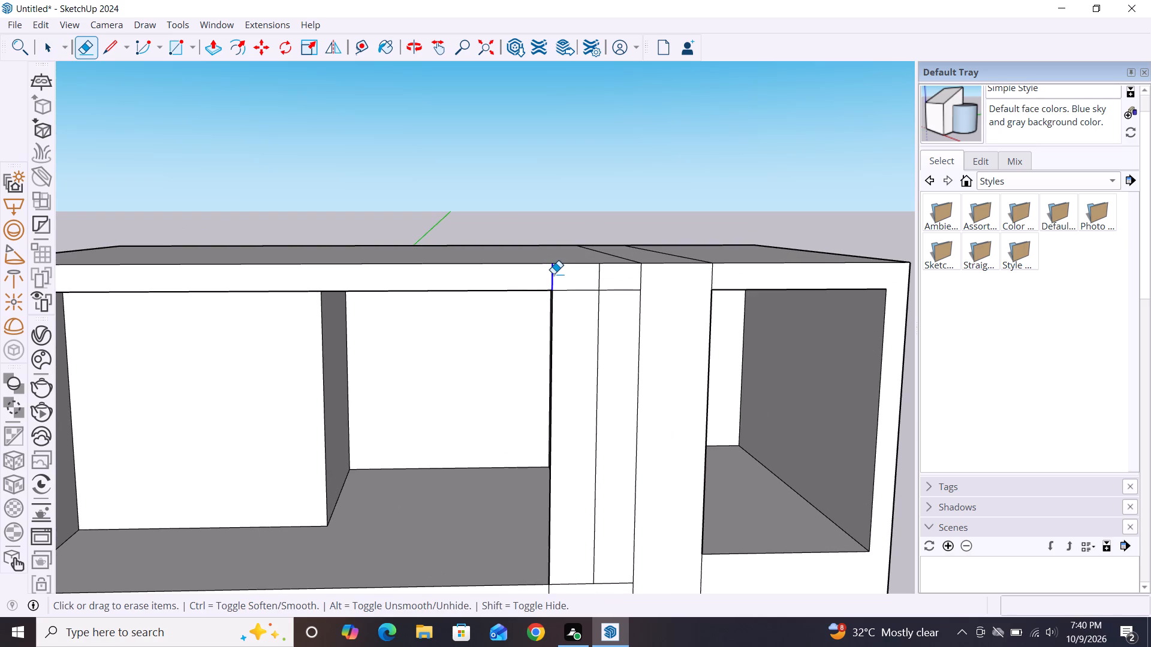
scroll(669, 224, down, 7)
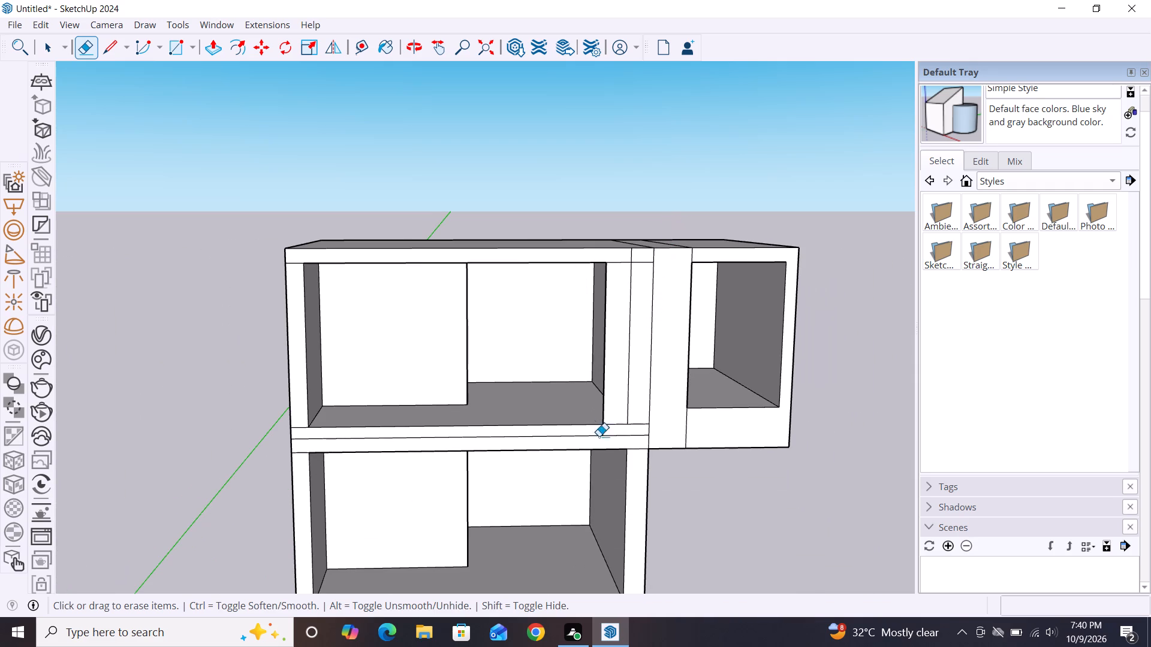
scroll(599, 445, up, 7)
click(605, 416)
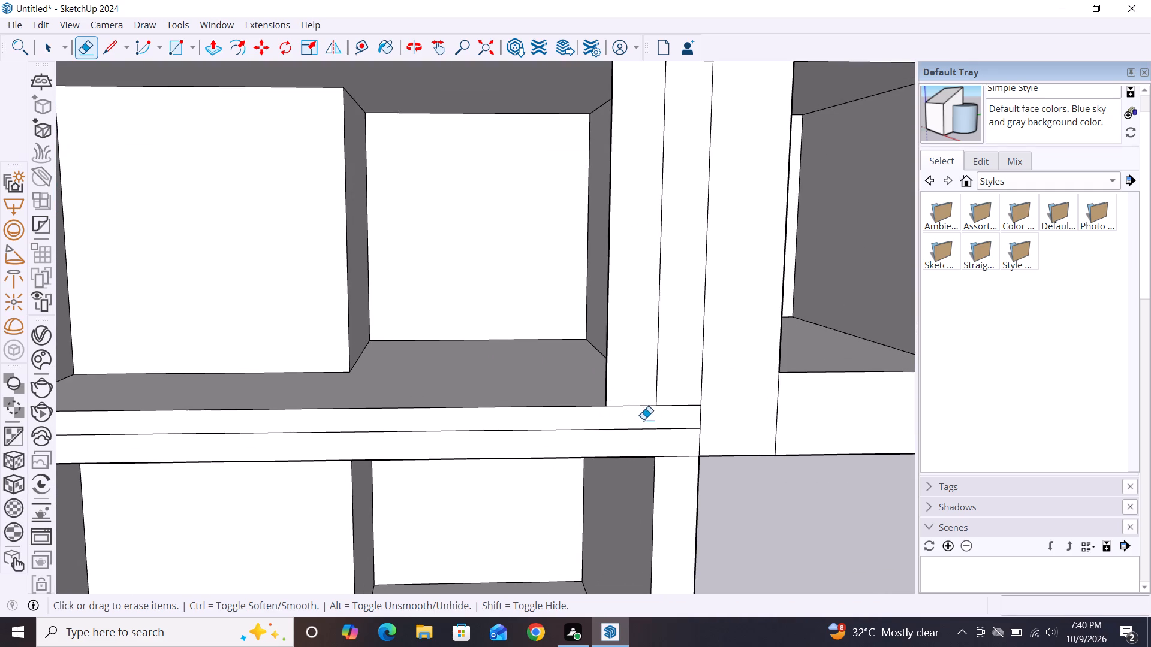
Erase the horizontal segments between the panel's middle line and the dividing line at both ends, plus the middle line's short extension to the roof edge.
scroll(650, 416, down, 7)
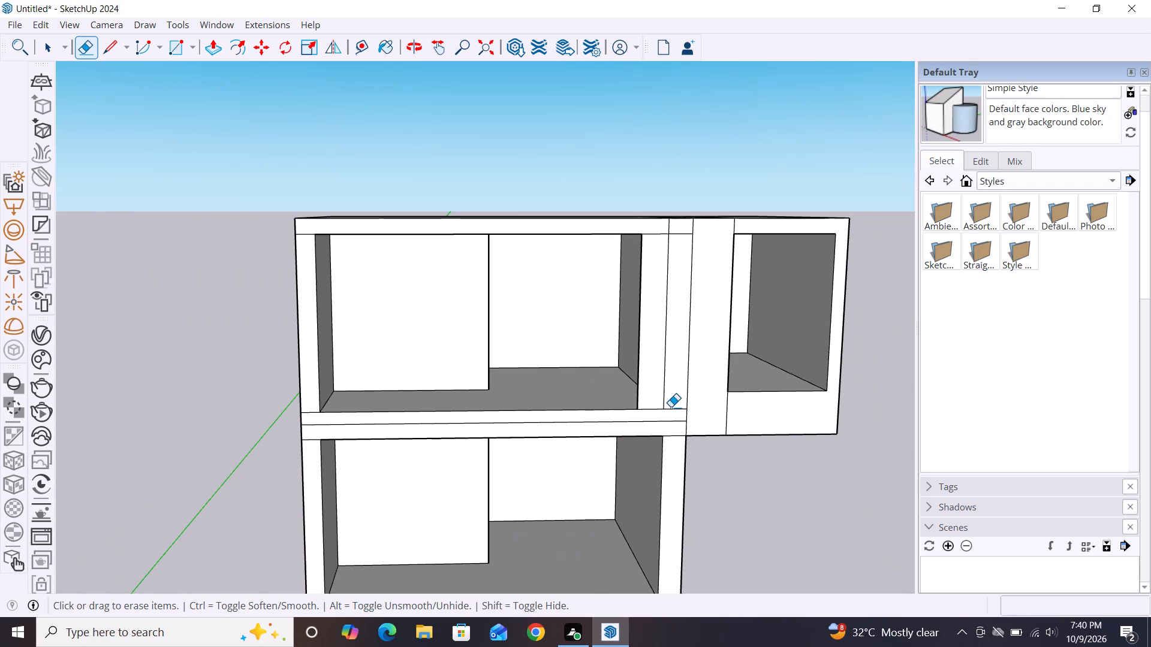
click(671, 407)
click(673, 408)
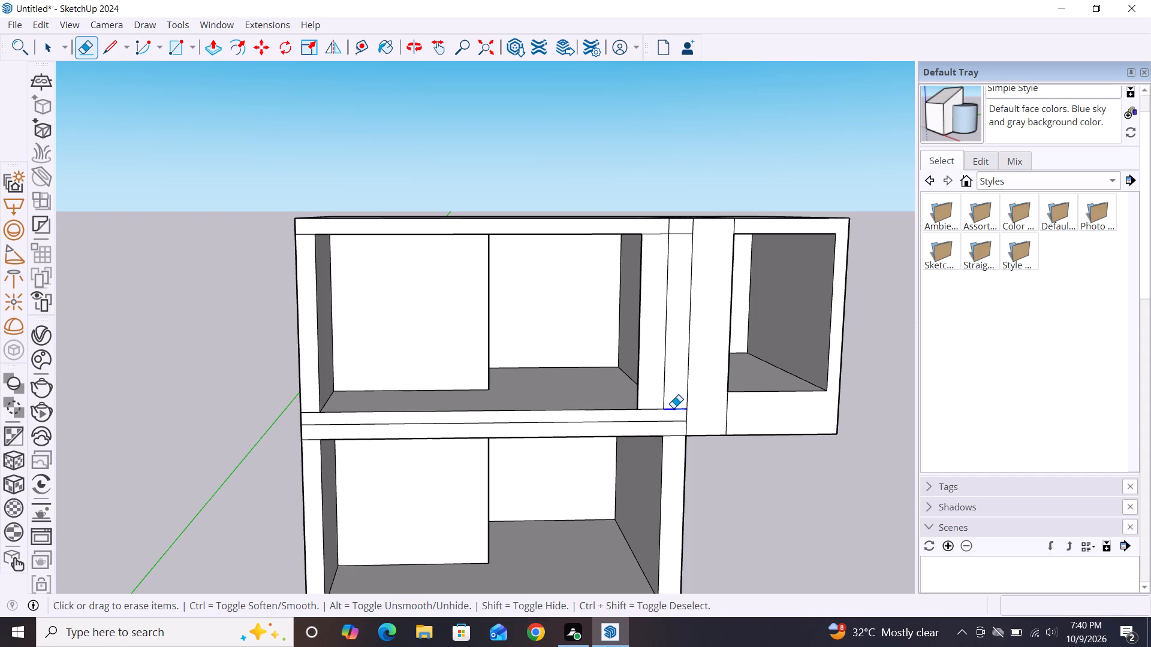
scroll(722, 392, down, 1)
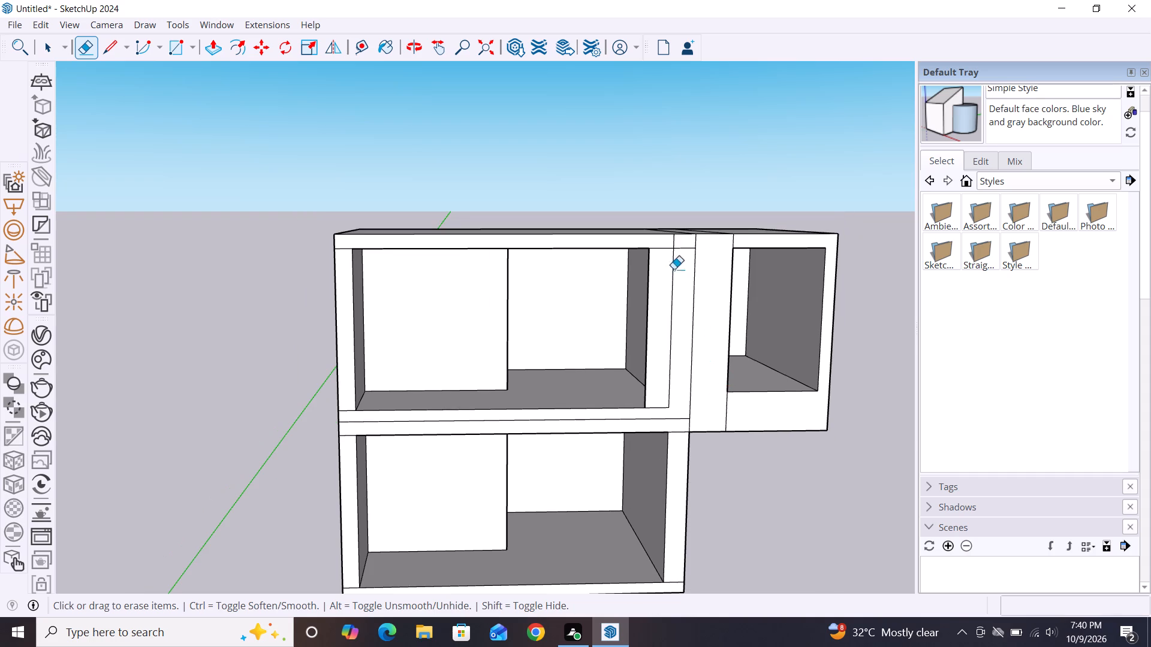
scroll(698, 244, up, 8)
click(682, 250)
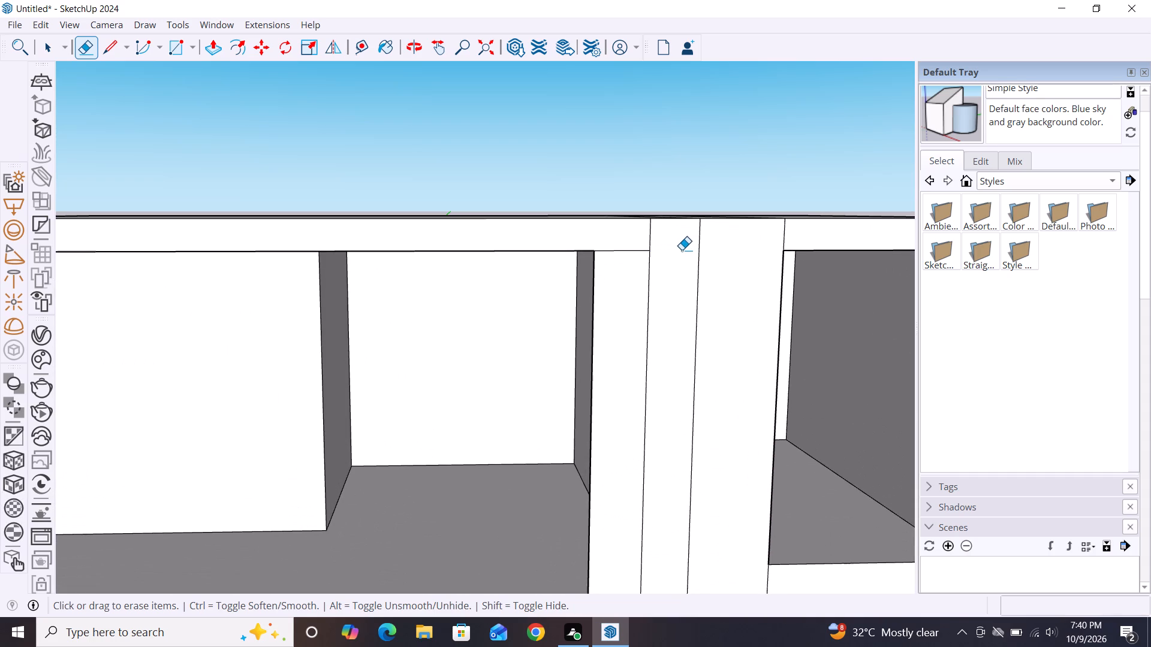
click(652, 235)
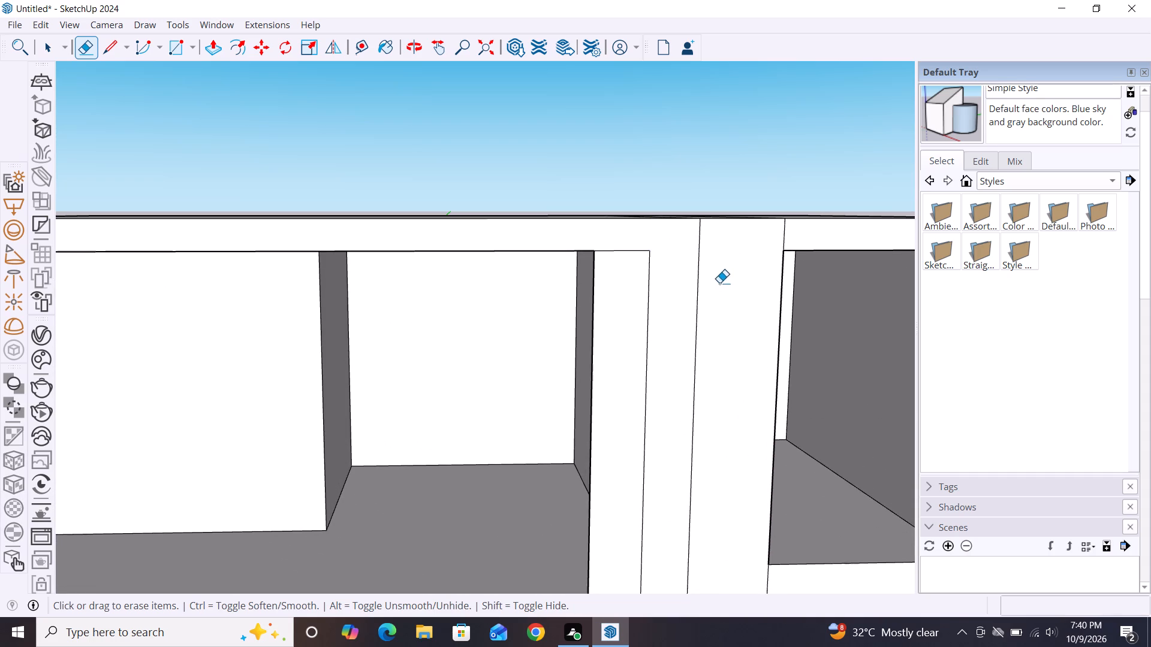
Examine the two-storey block and its joined side volume from the front and the side.
scroll(719, 283, down, 8)
scroll(716, 331, down, 4)
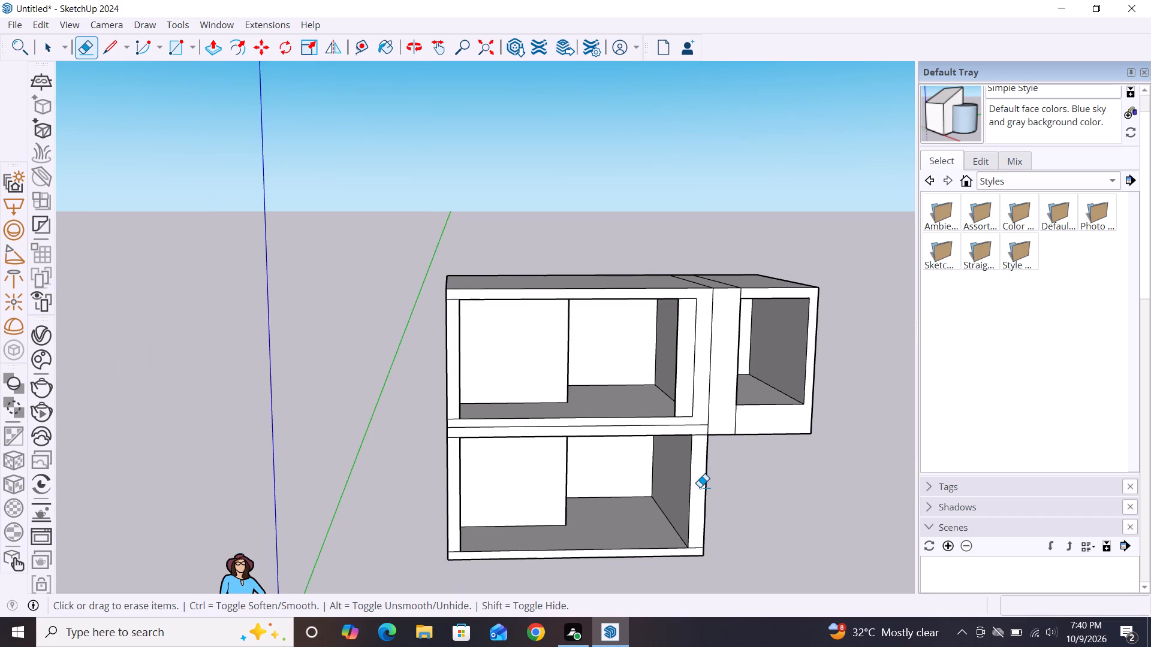
key(space)
middle_drag(682, 477, 617, 436)
scroll(655, 314, up, 7)
scroll(642, 331, down, 3)
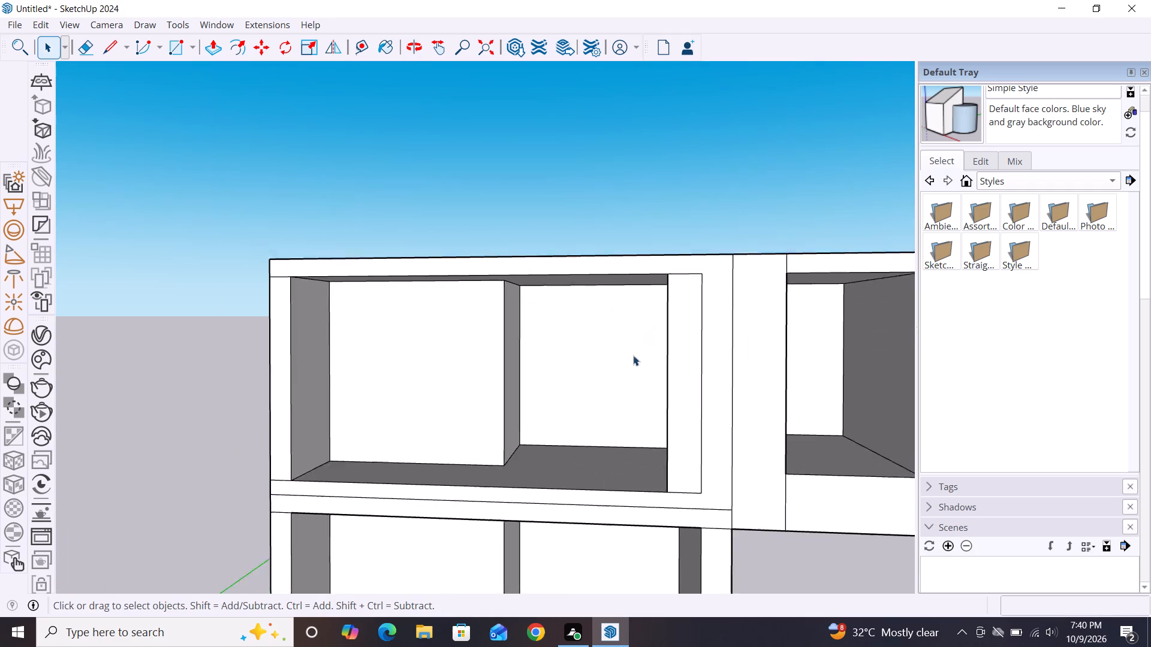
scroll(633, 355, down, 1)
scroll(616, 406, down, 1)
middle_drag(613, 467, 697, 486)
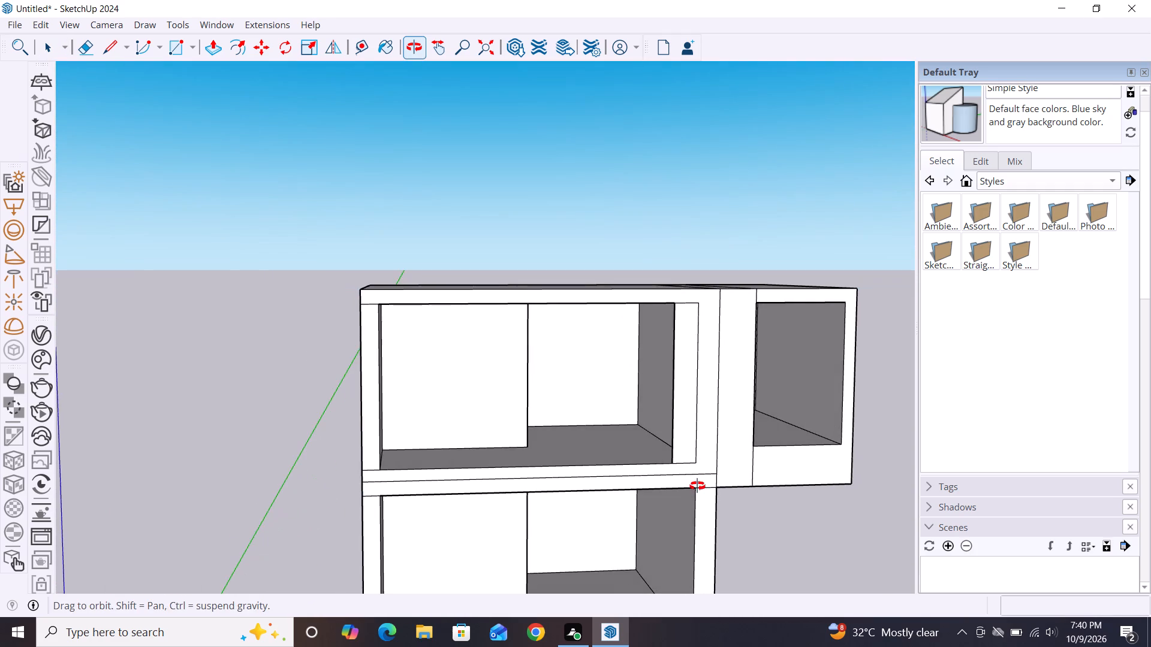
middle_drag(697, 486, 815, 459)
scroll(586, 430, down, 2)
middle_drag(563, 456, 758, 472)
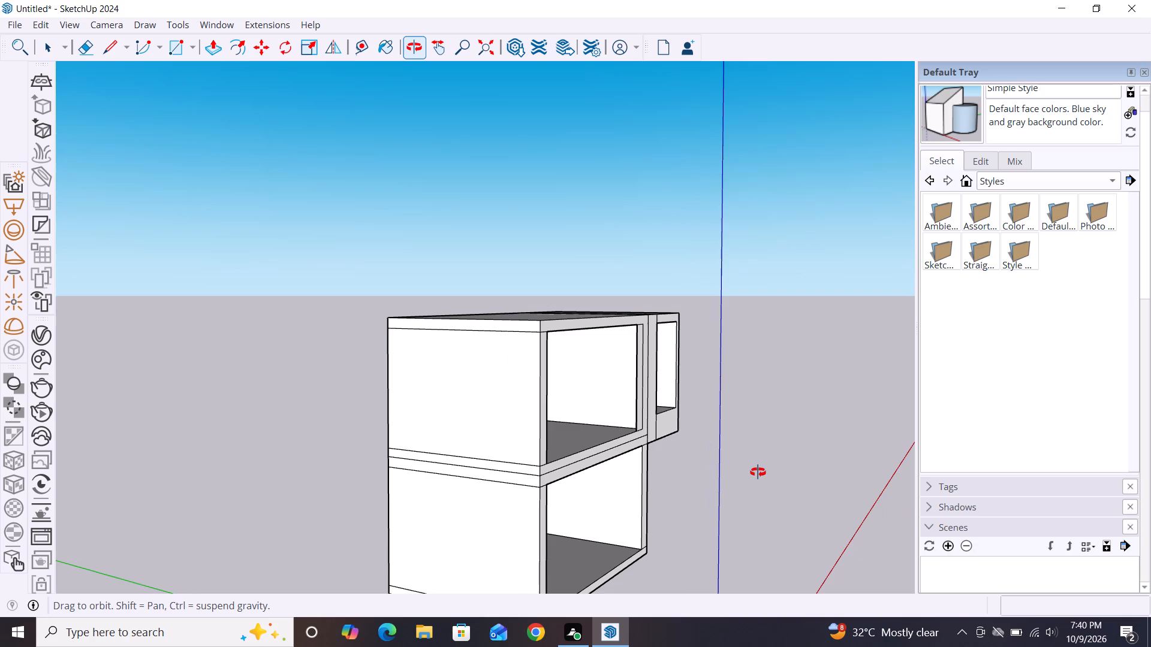
middle_drag(758, 472, 455, 474)
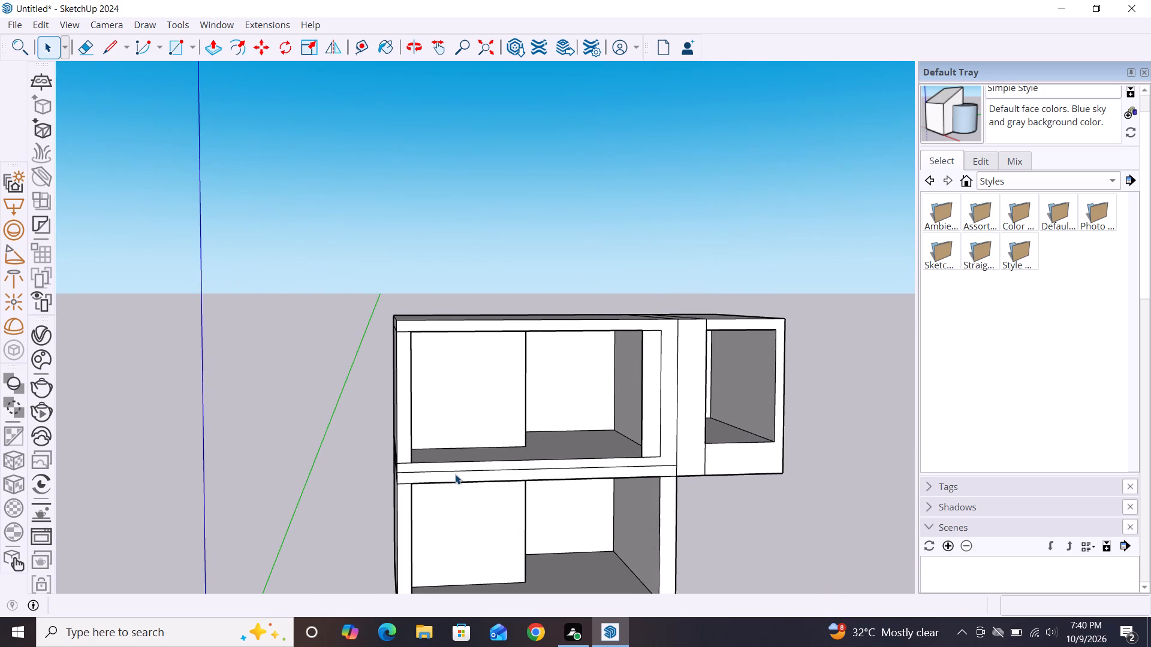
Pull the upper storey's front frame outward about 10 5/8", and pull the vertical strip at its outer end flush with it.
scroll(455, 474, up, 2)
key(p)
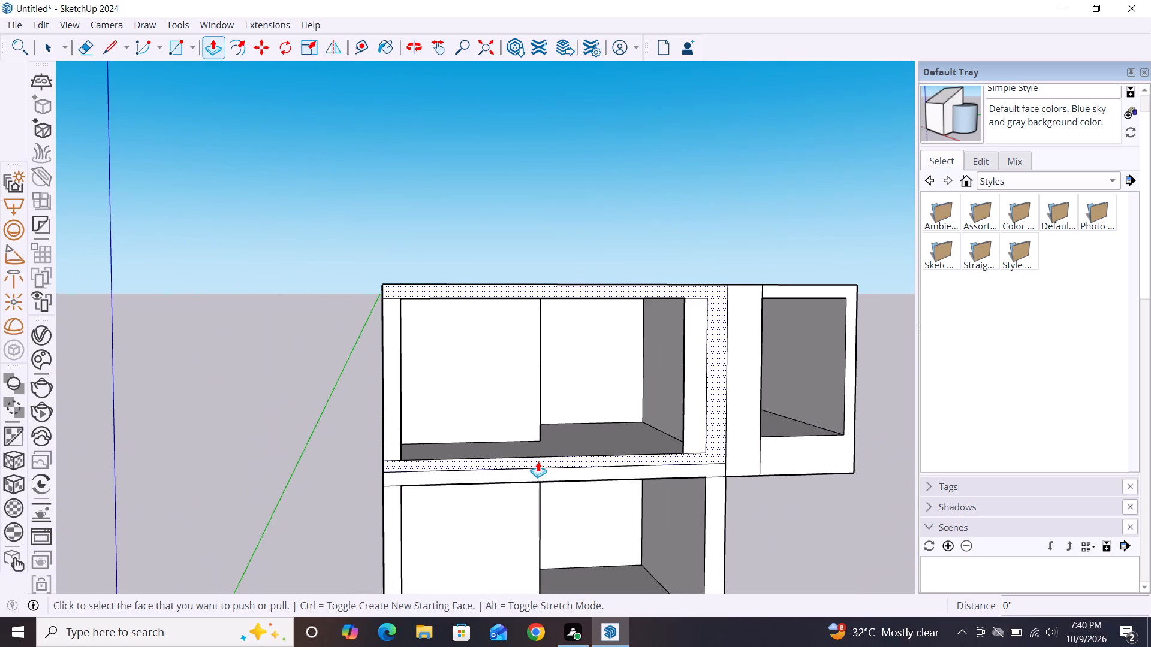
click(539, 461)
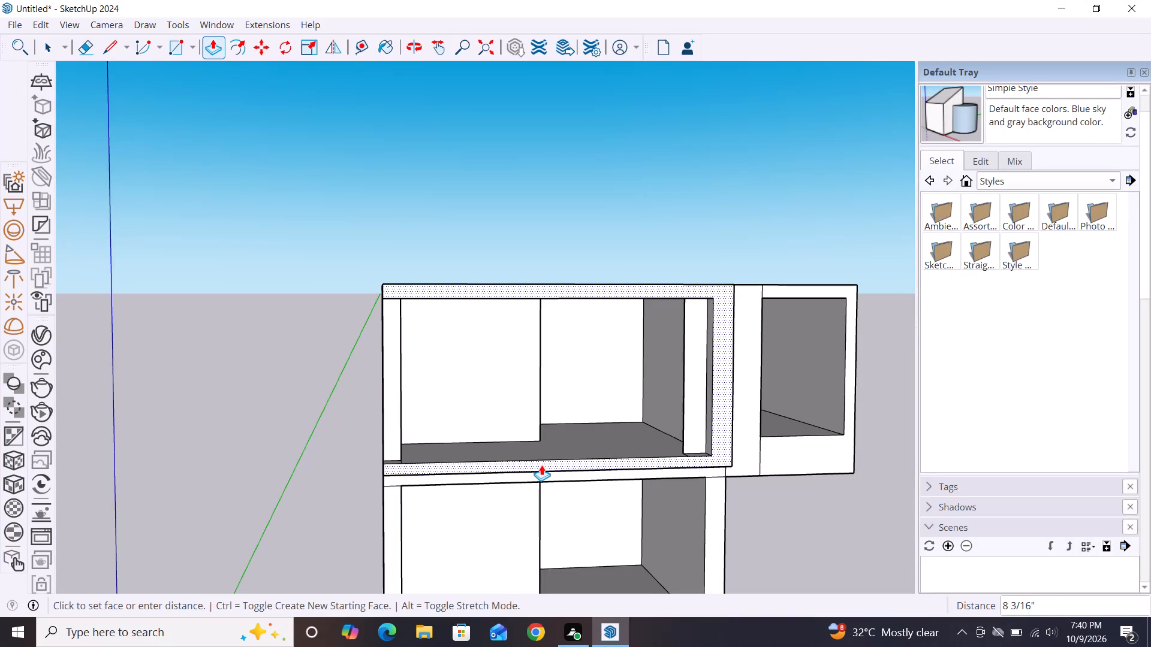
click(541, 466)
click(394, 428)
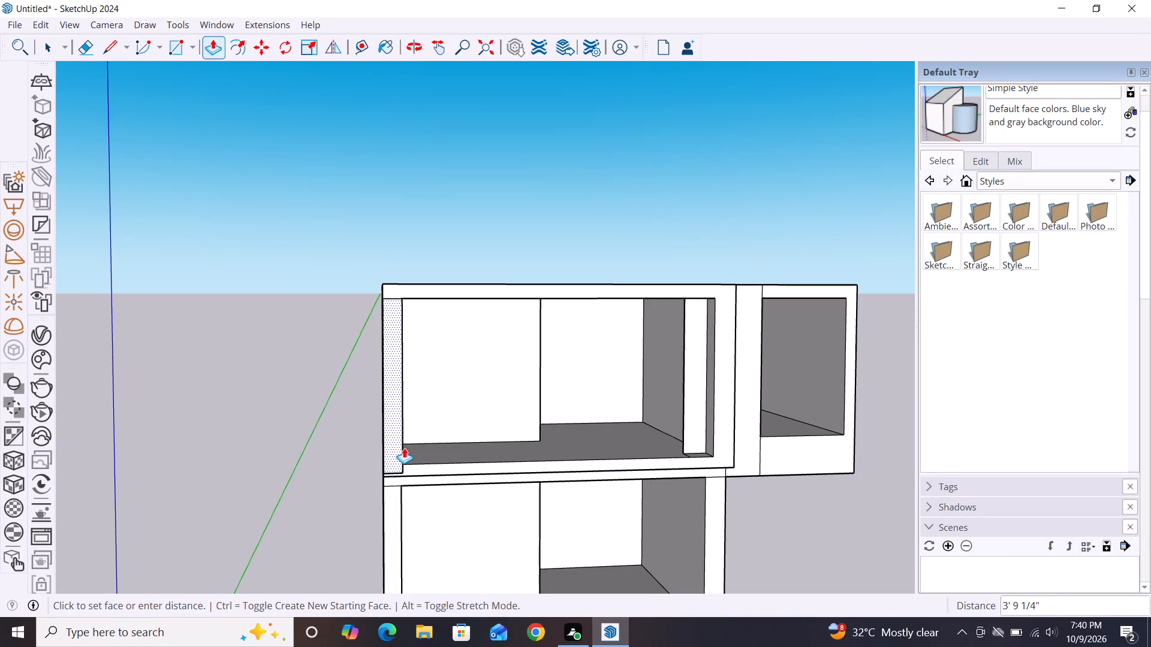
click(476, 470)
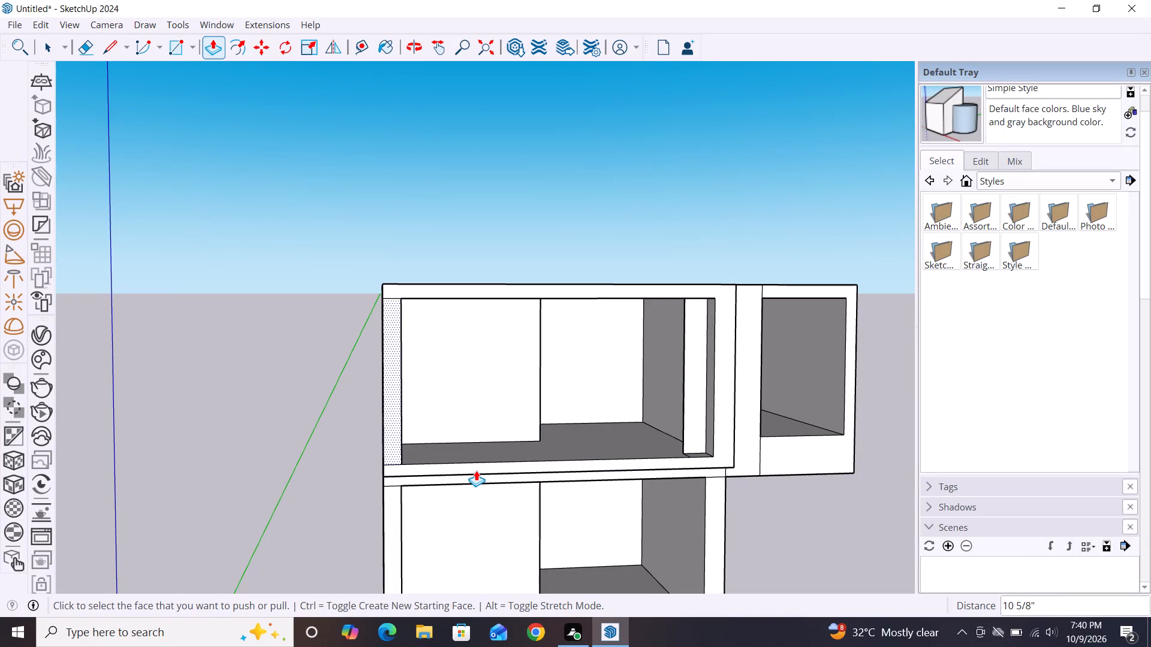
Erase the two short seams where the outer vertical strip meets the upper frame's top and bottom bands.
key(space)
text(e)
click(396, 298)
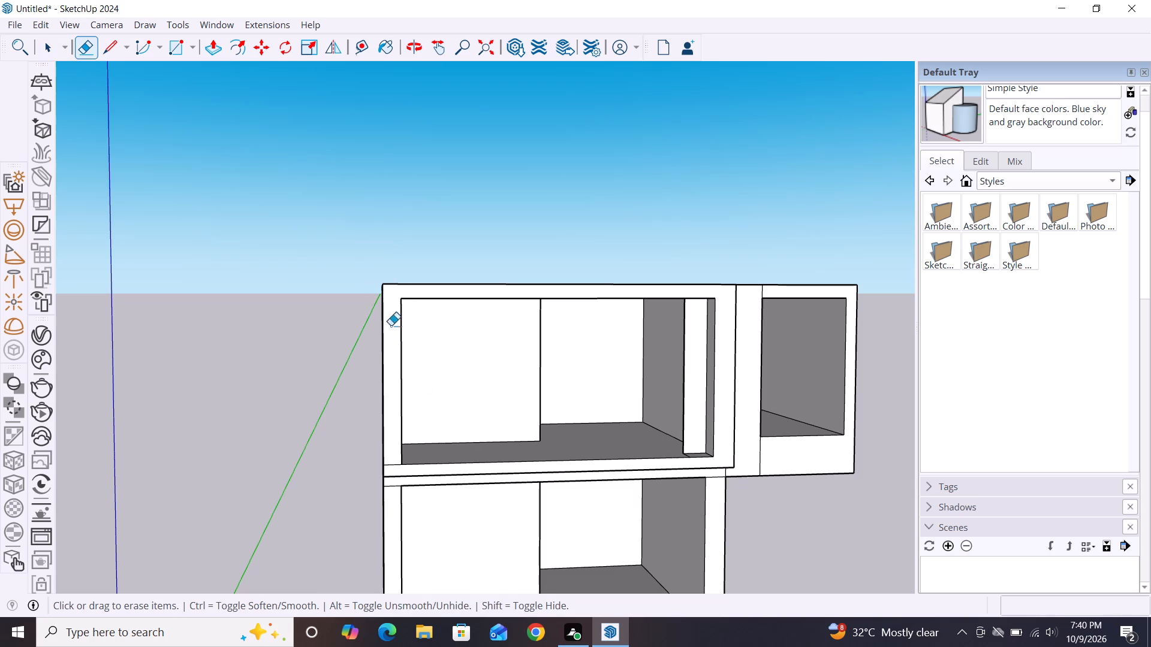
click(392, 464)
Examine the projecting upper frame and its junction with the side volume from the side, front and above.
scroll(466, 433, down, 6)
middle_drag(364, 470, 794, 505)
middle_drag(285, 504, 307, 504)
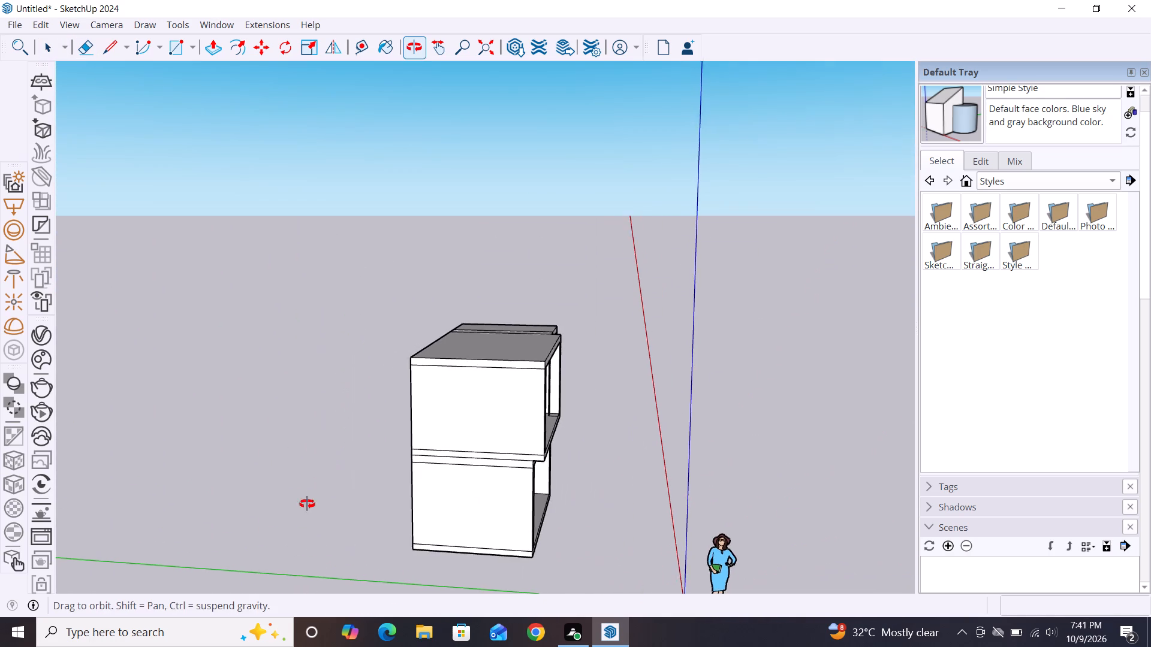
middle_drag(307, 504, 19, 518)
scroll(438, 430, down, 1)
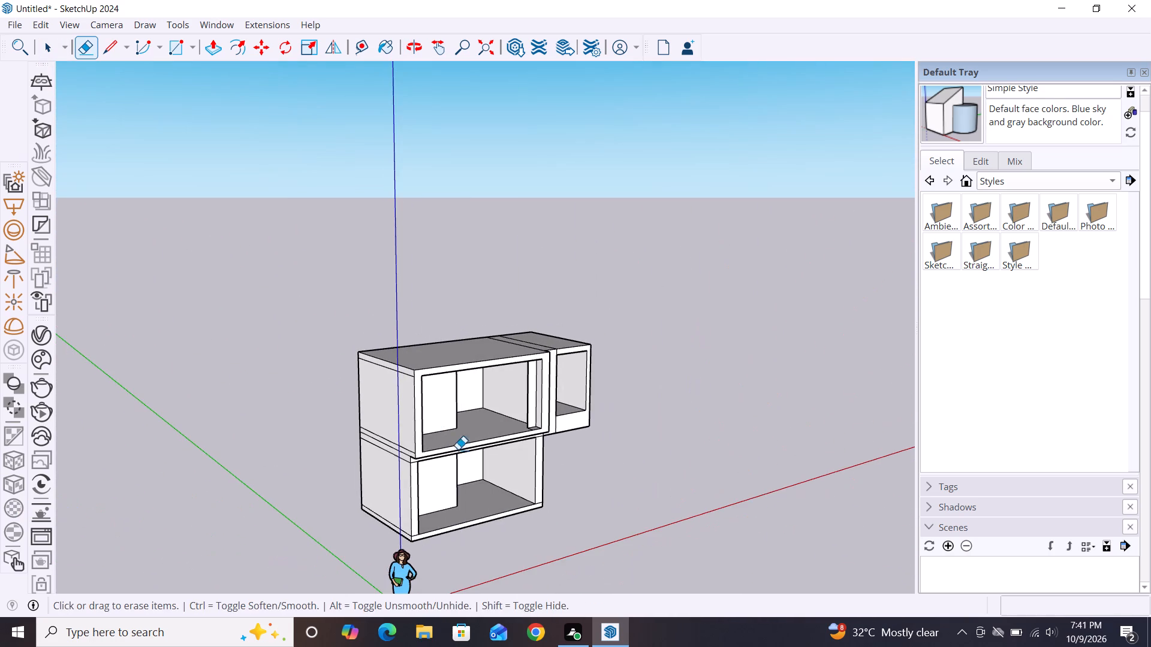
middle_drag(575, 483, 319, 434)
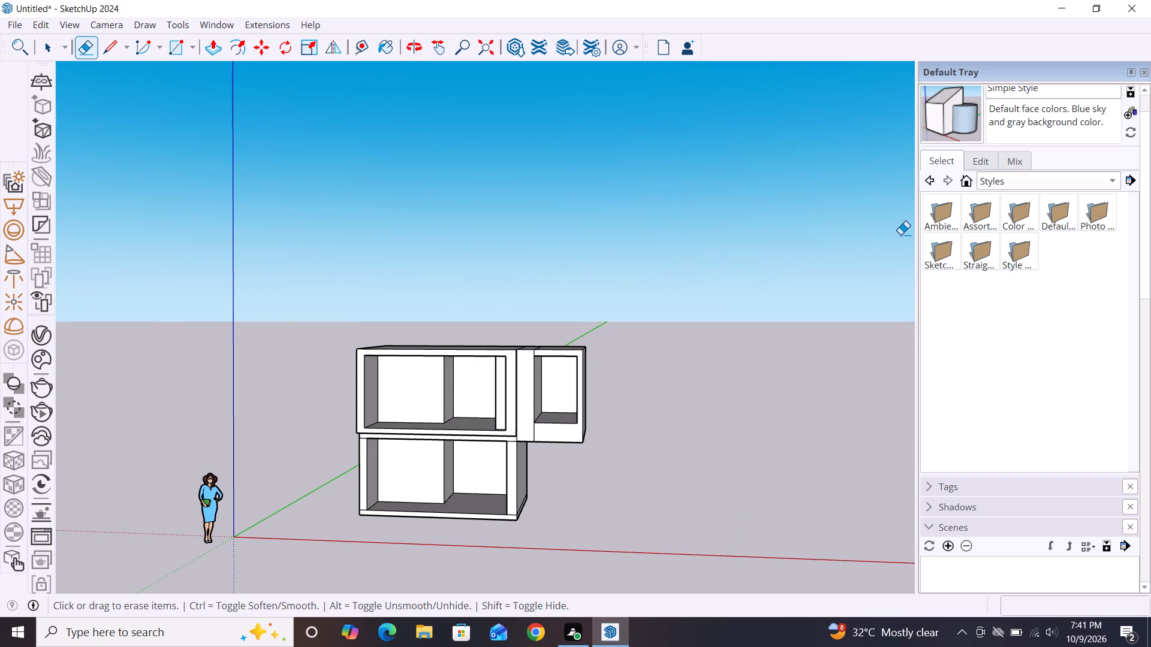
scroll(888, 240, down, 1)
scroll(686, 352, down, 2)
scroll(522, 410, up, 4)
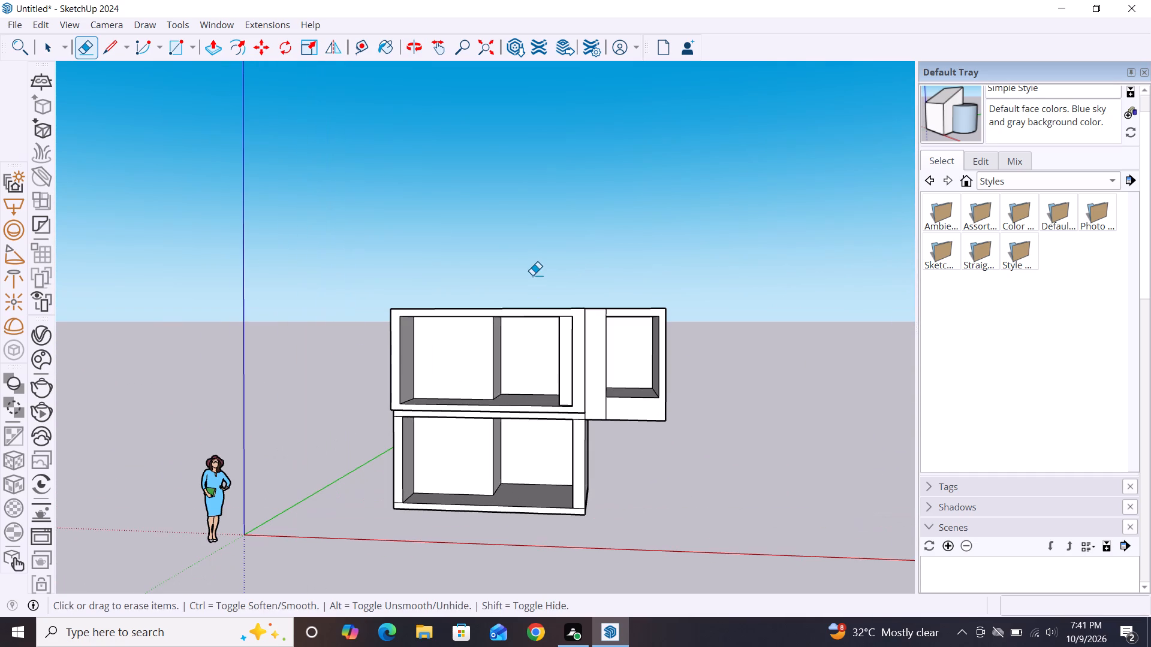
scroll(453, 418, up, 3)
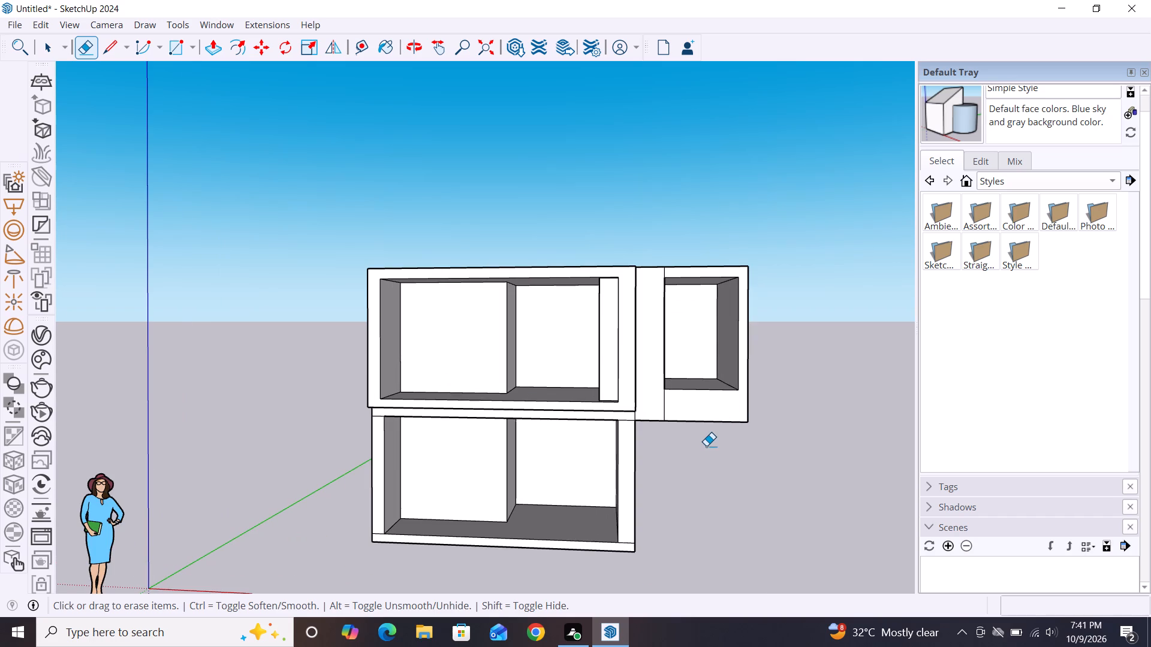
key(space)
alt+middle_drag(645, 440, 690, 545)
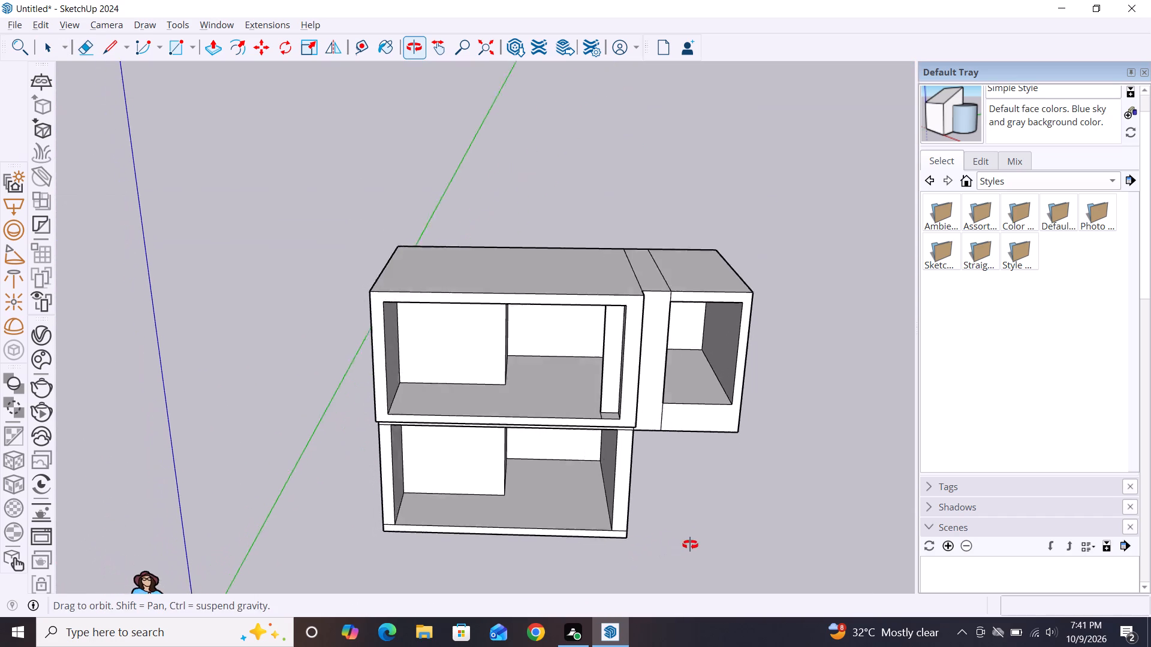
alt+middle_drag(690, 545, 691, 545)
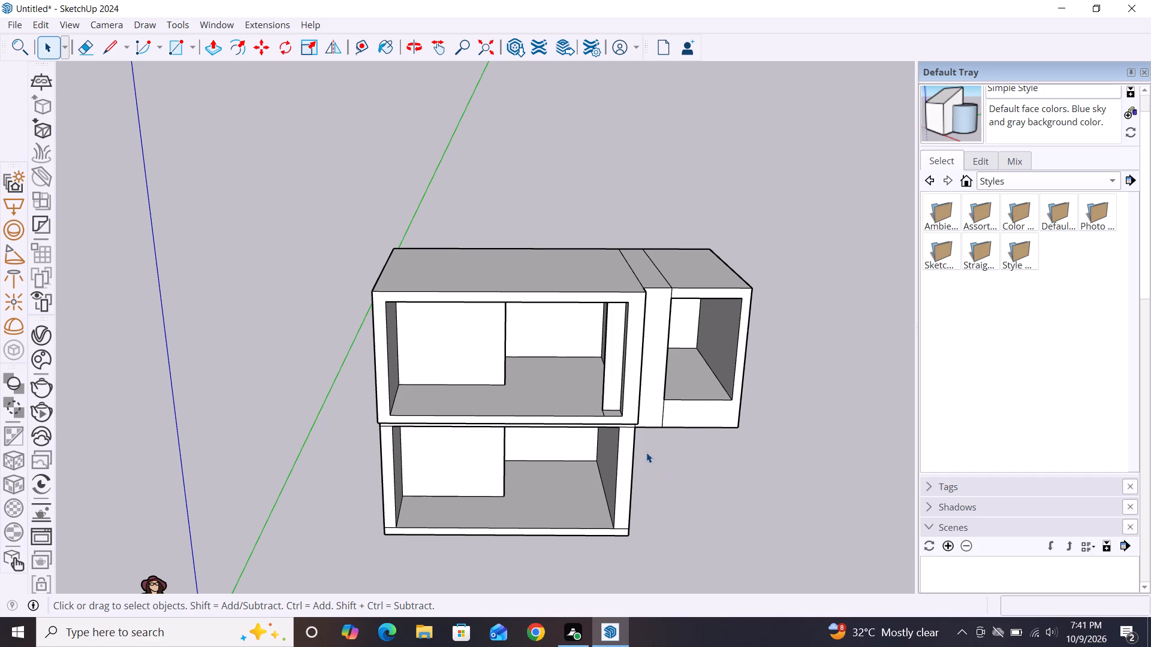
scroll(646, 452, up, 10)
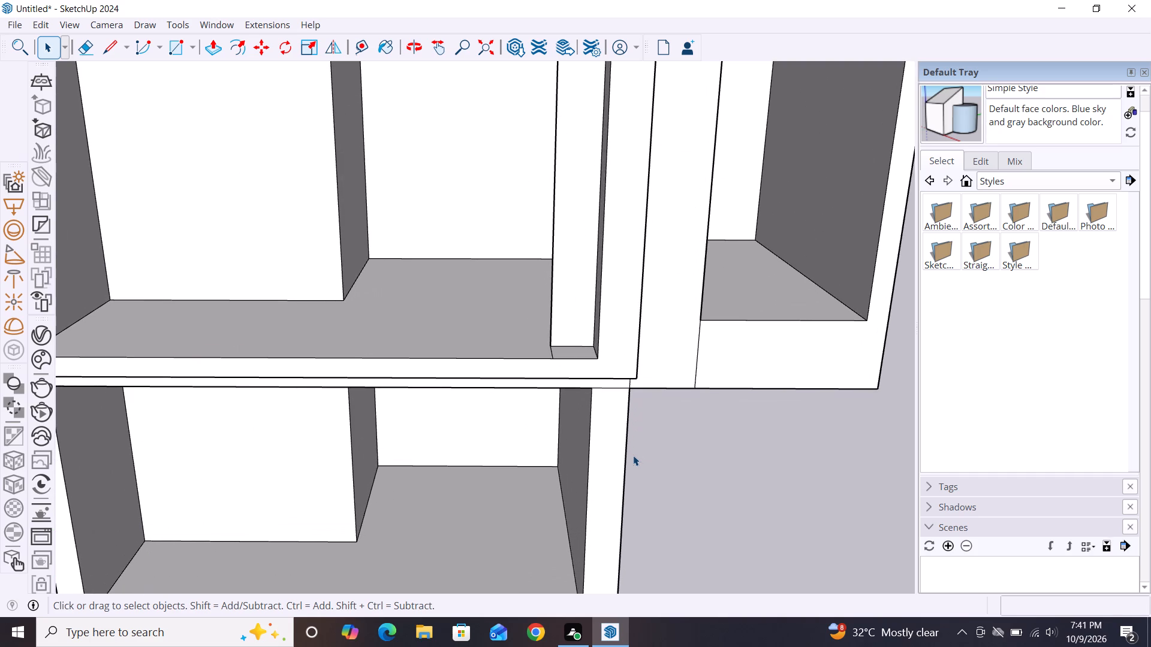
scroll(629, 461, down, 4)
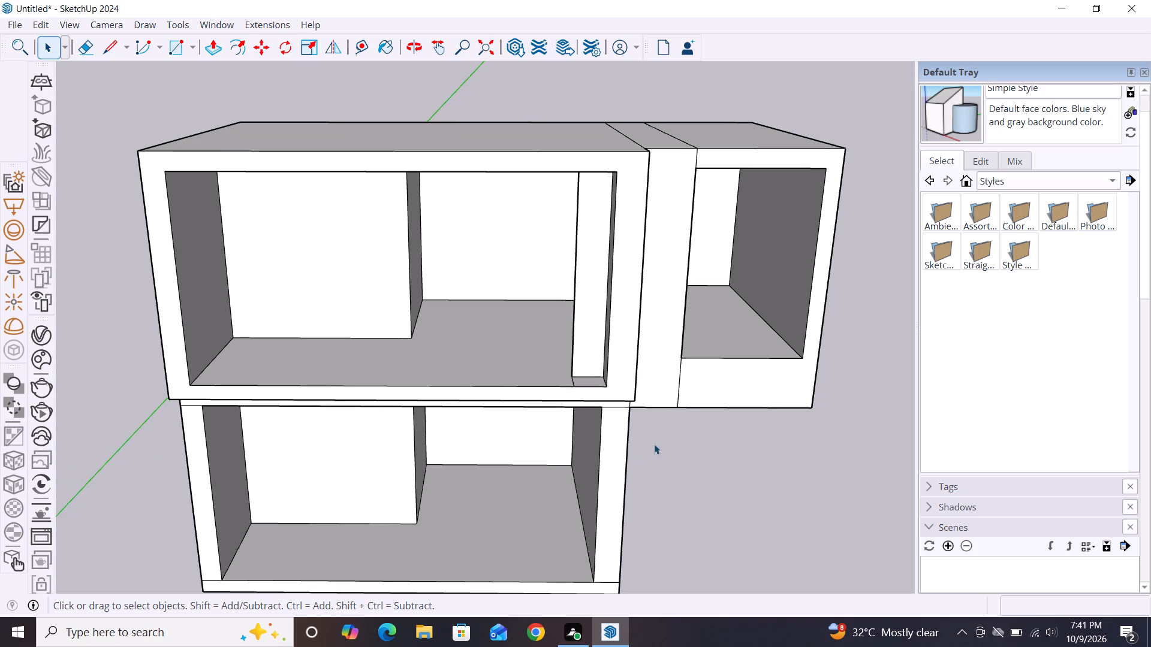
middle_drag(673, 449, 574, 463)
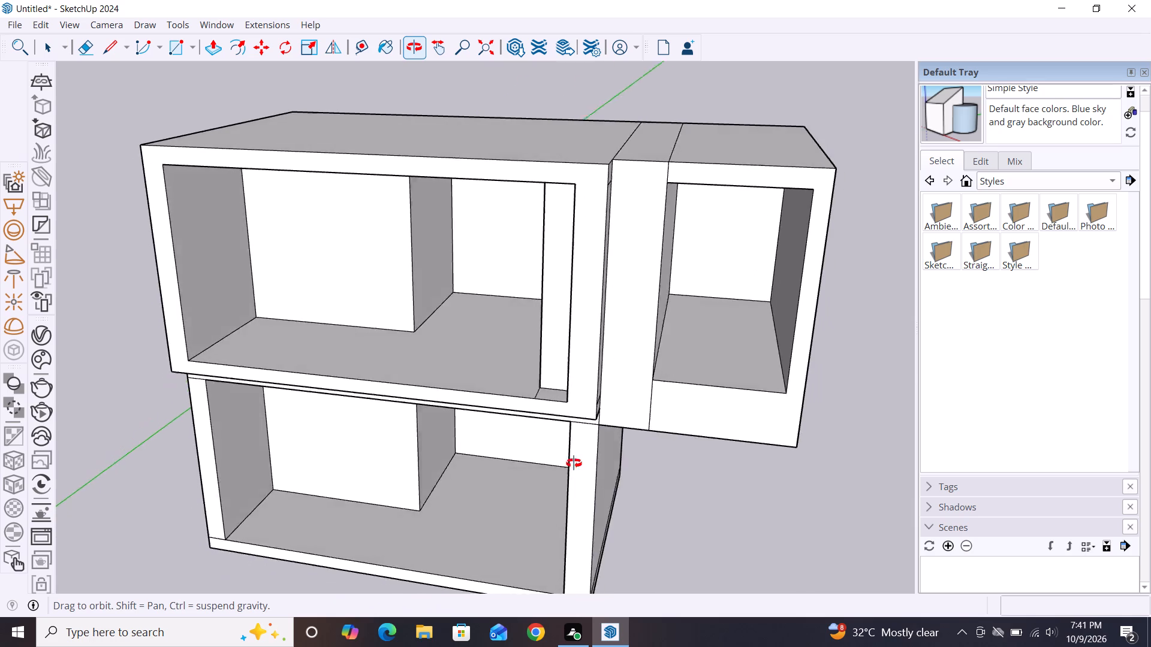
middle_drag(574, 463, 592, 495)
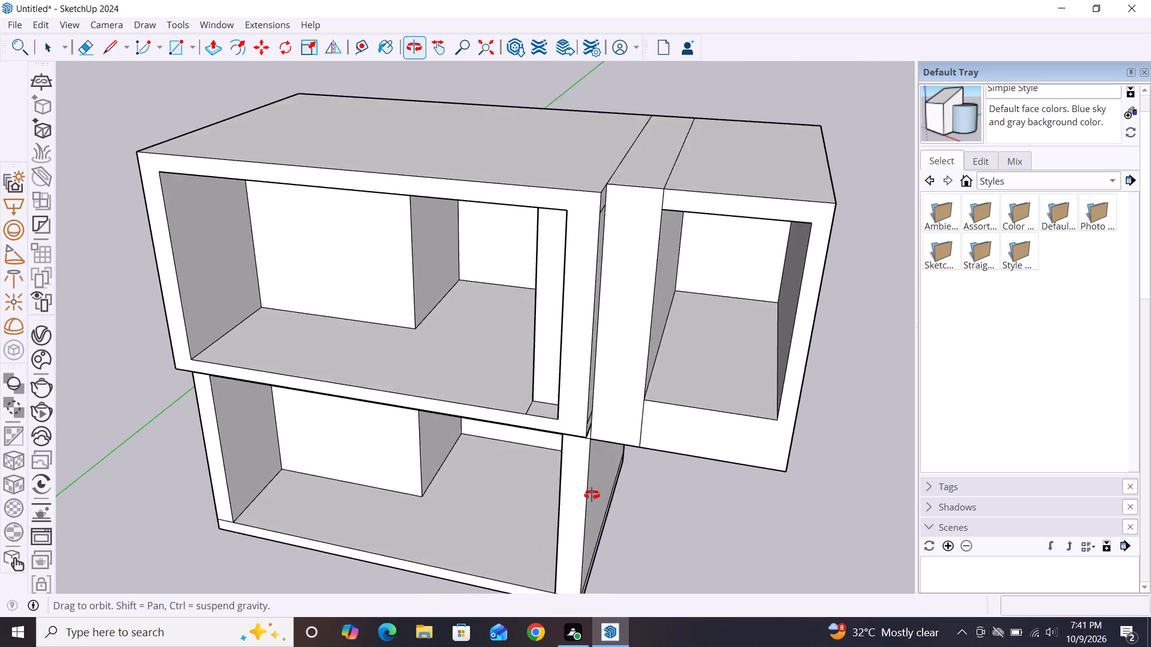
middle_drag(592, 495, 677, 510)
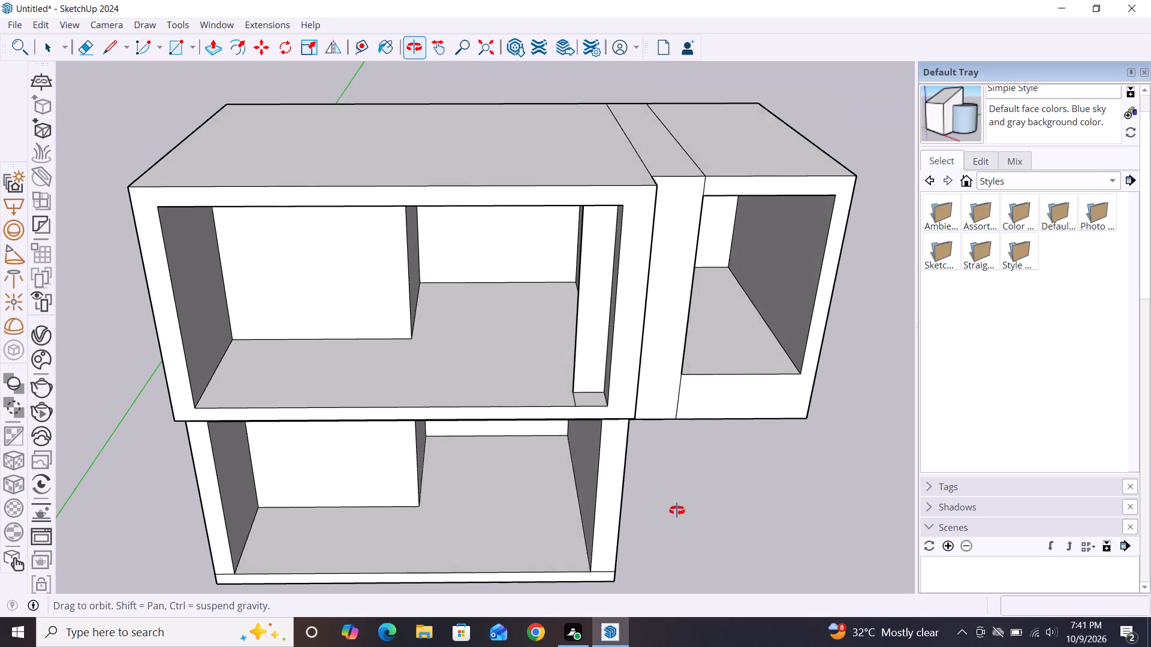
middle_drag(677, 510, 649, 542)
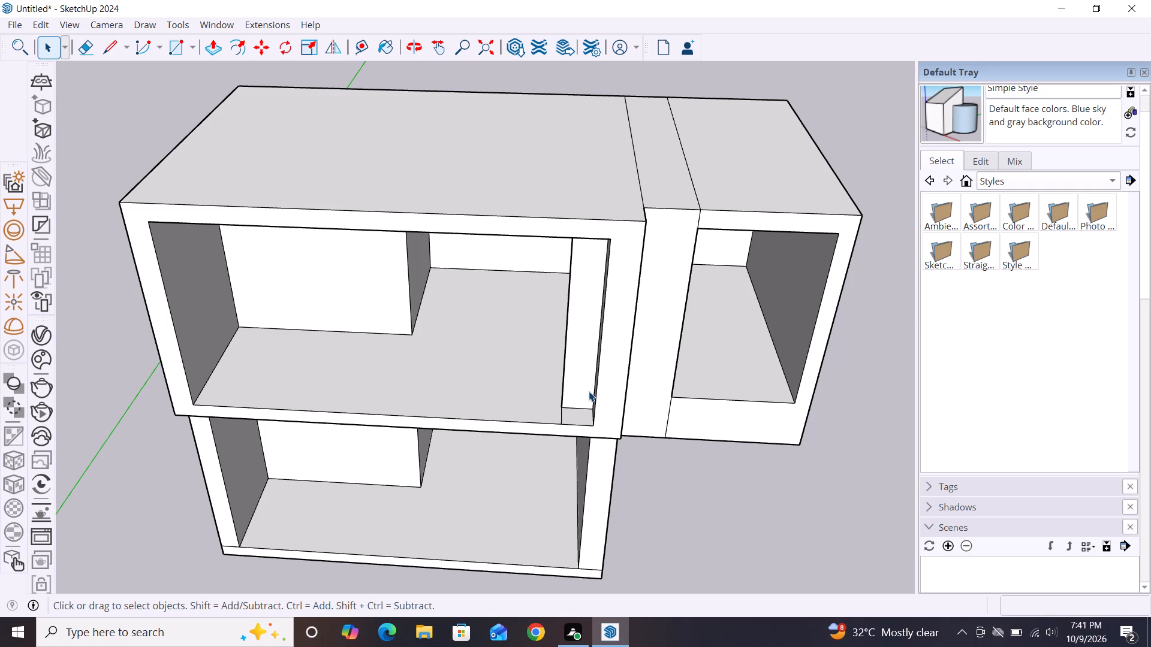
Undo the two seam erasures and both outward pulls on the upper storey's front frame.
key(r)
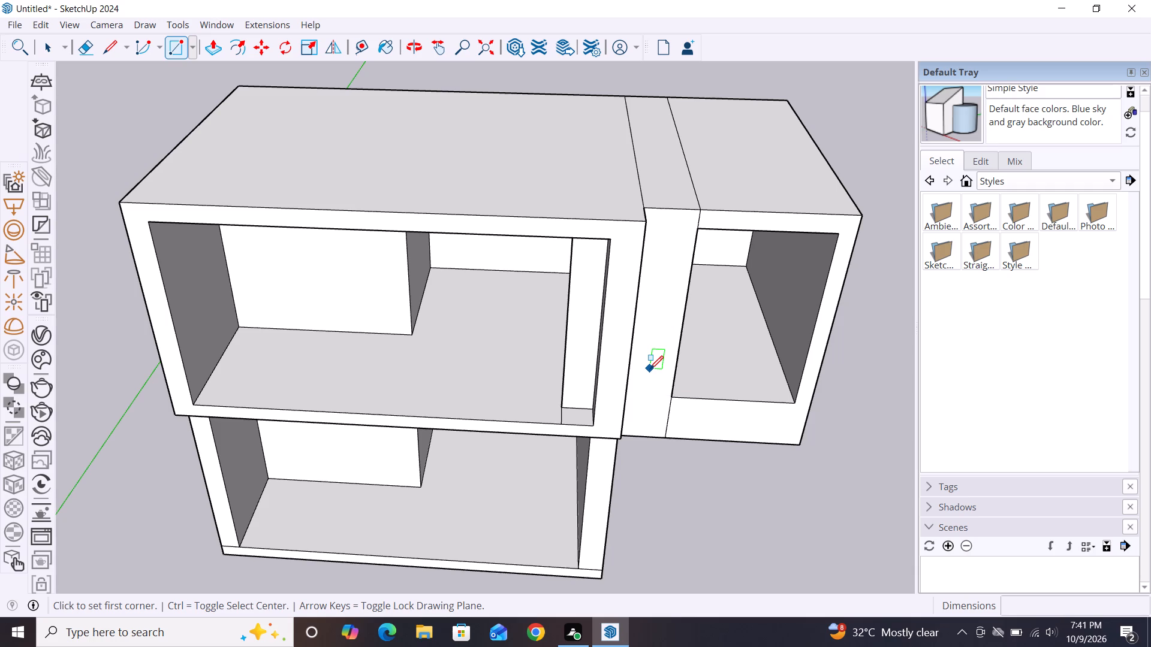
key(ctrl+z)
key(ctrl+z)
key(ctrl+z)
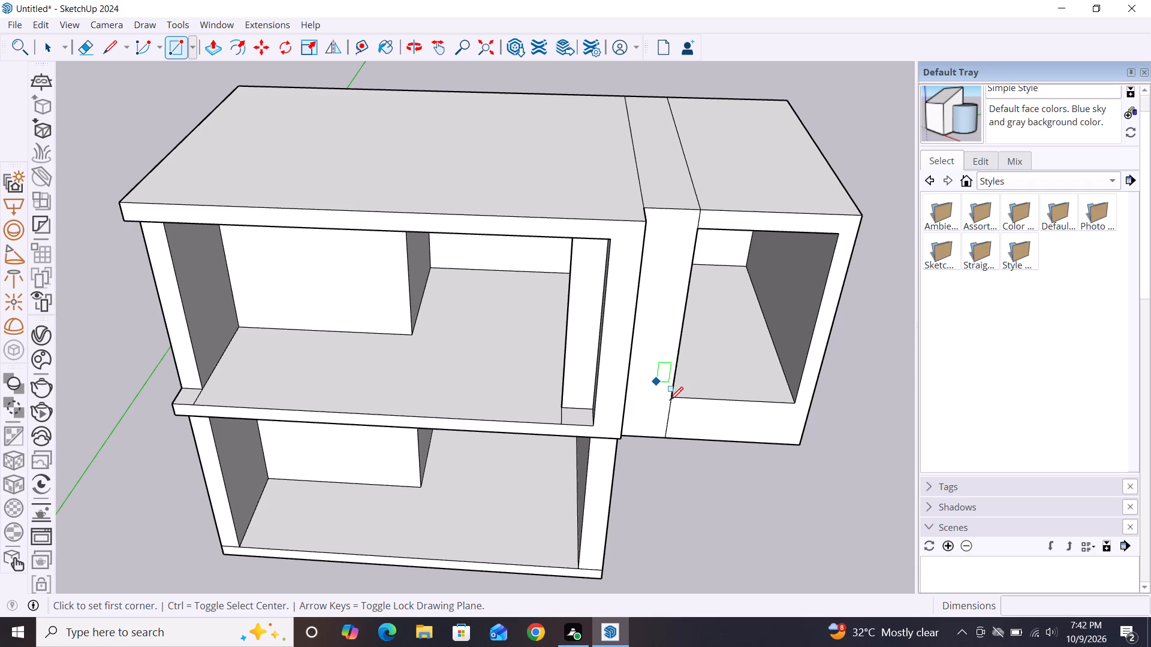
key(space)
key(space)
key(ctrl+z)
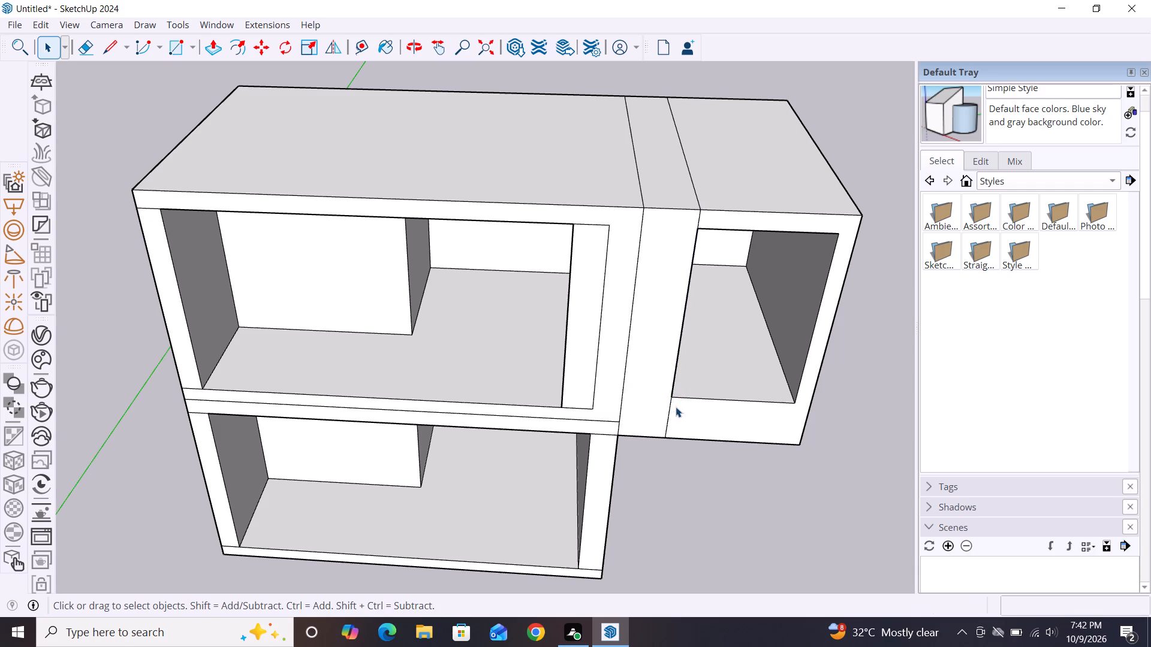
Draw two short lines, about 7 5/16" long, from the top corners of the panel beside the upper opening to the roof edge.
scroll(678, 406, down, 2)
middle_drag(666, 441, 652, 347)
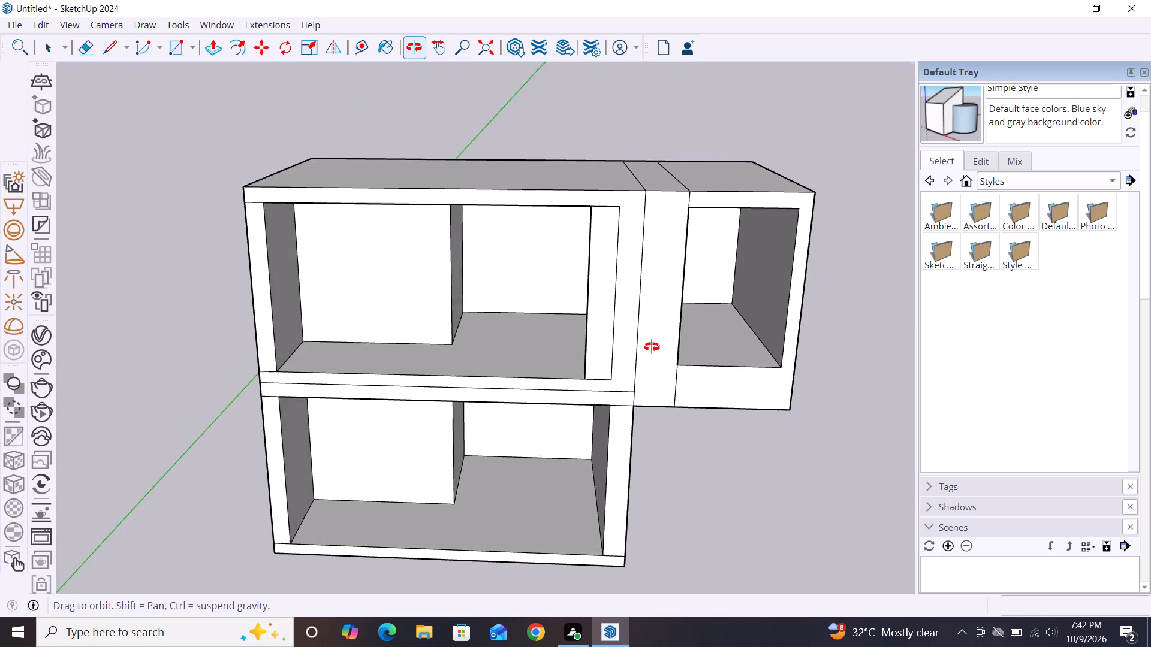
middle_drag(652, 347, 612, 364)
scroll(602, 397, up, 3)
middle_drag(609, 445, 728, 425)
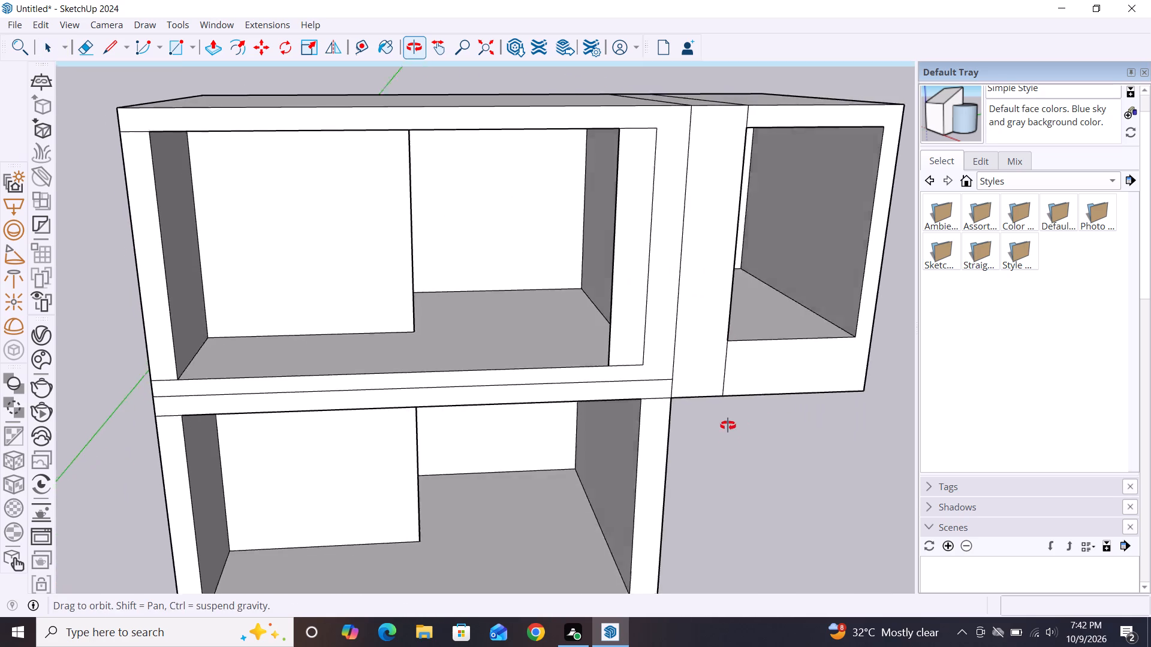
middle_drag(728, 425, 663, 502)
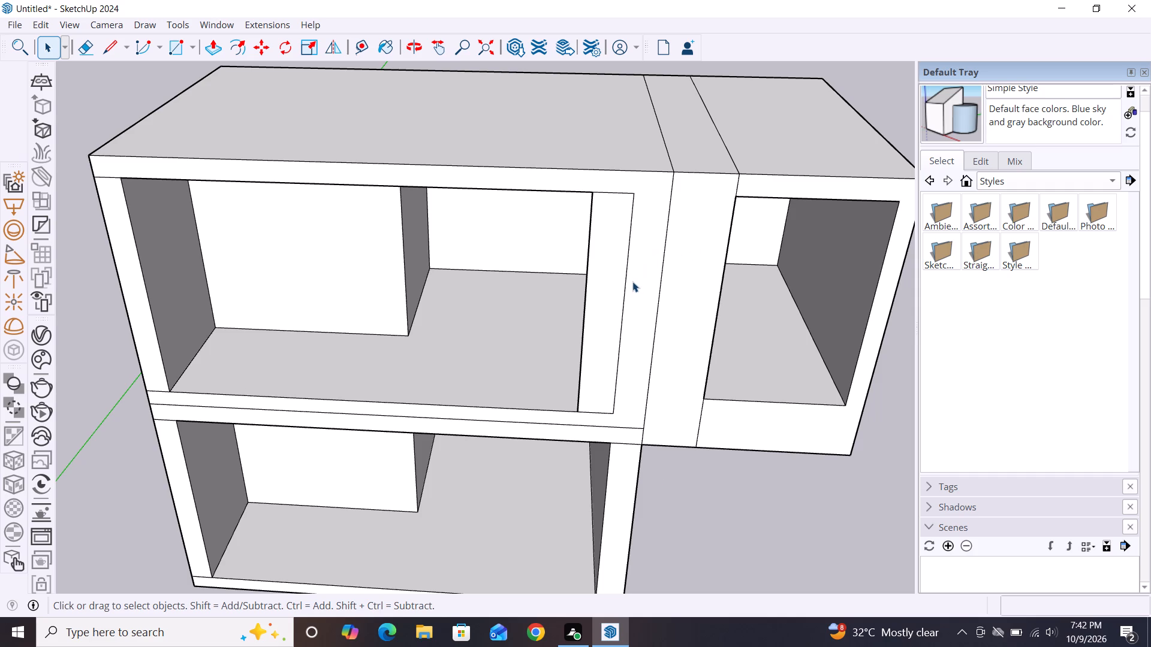
key(l)
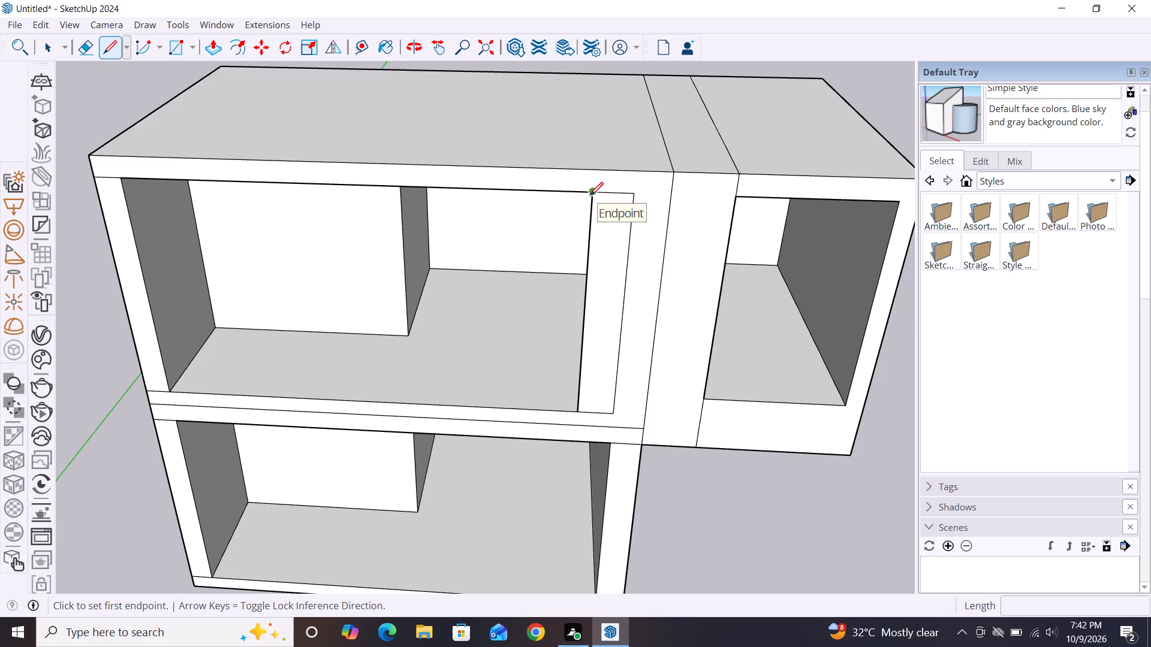
click(590, 195)
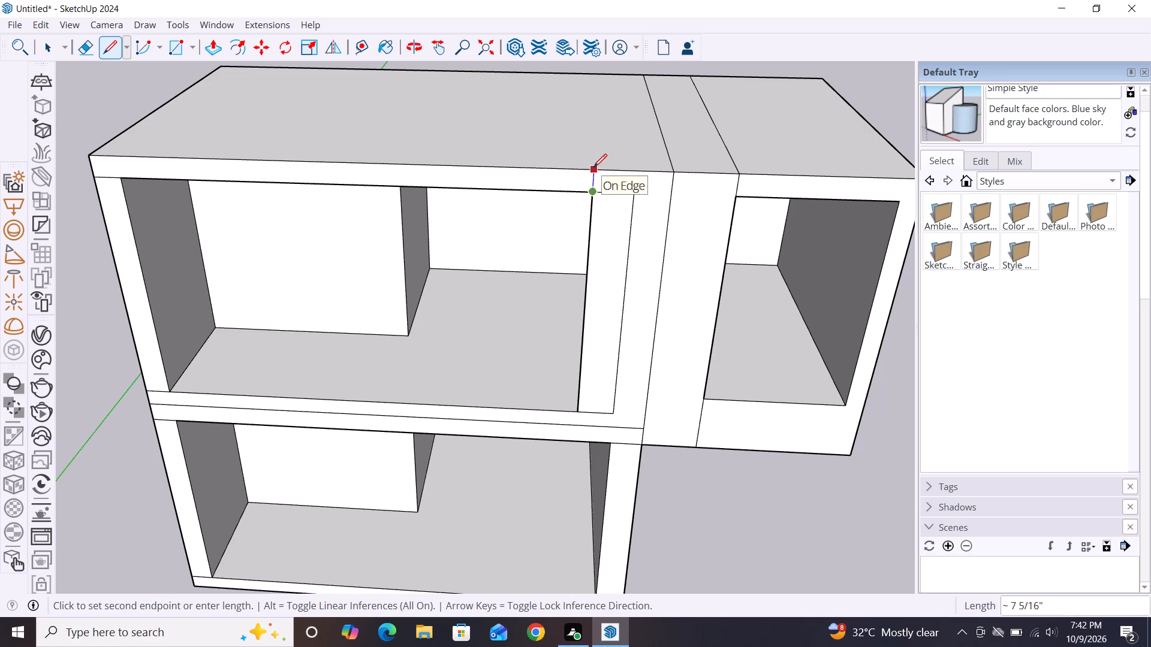
click(593, 167)
click(635, 195)
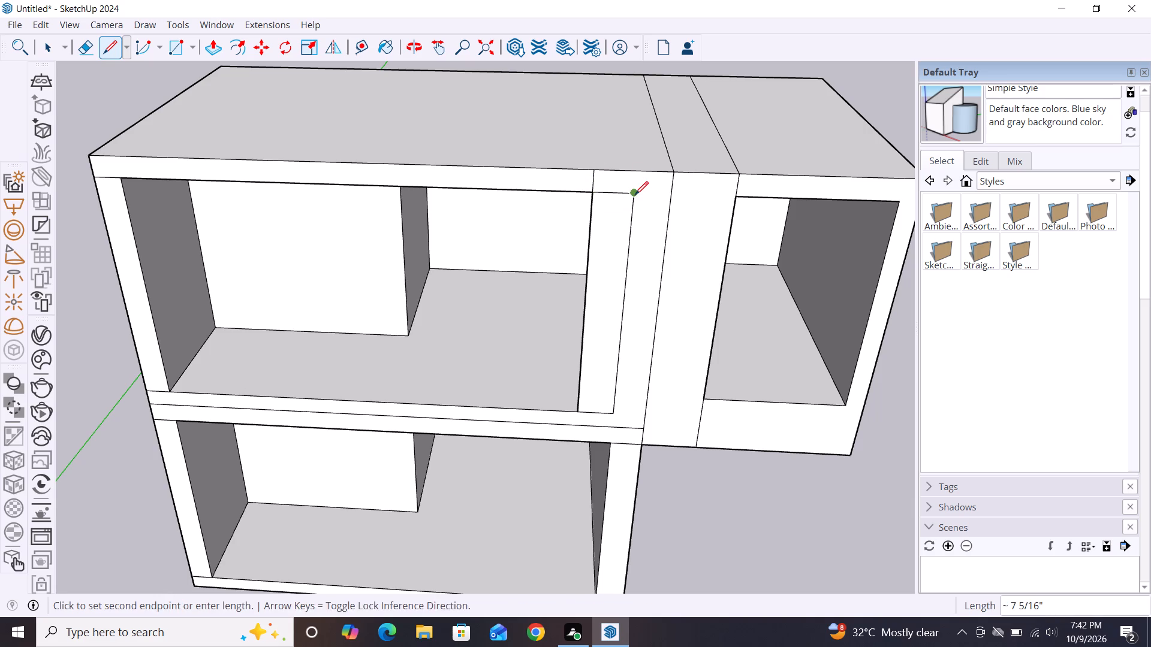
click(633, 169)
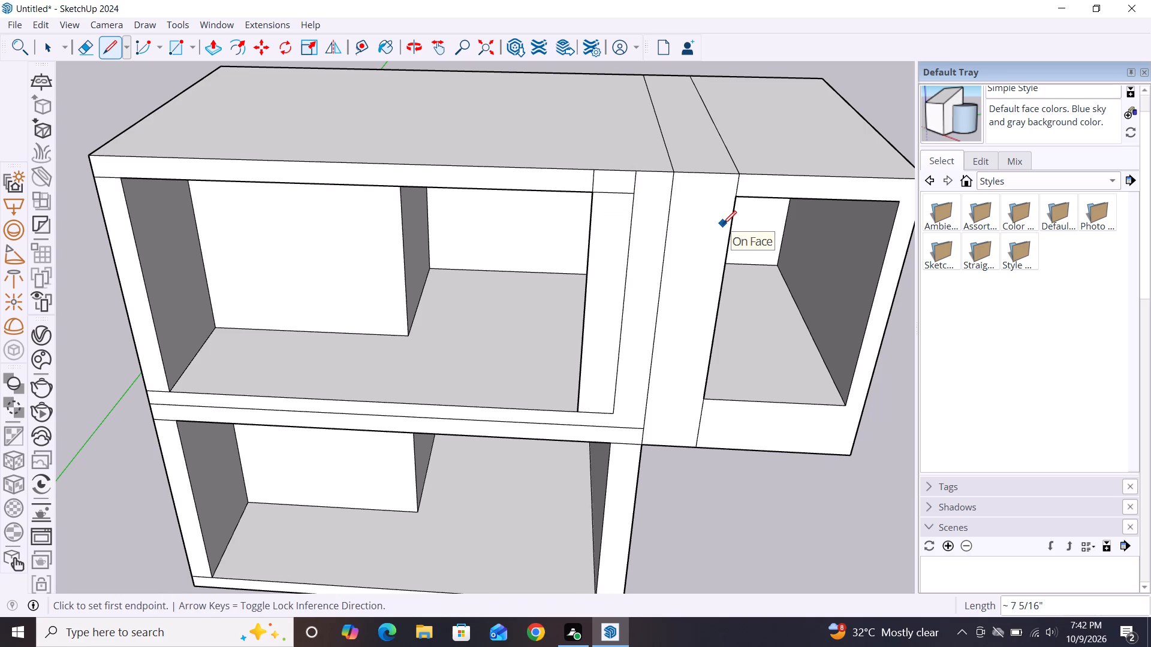
Outline the roof above the panel with a 6" line back from its inner top corner and an about 3' 7 3/4" line to the far roof seam.
click(596, 170)
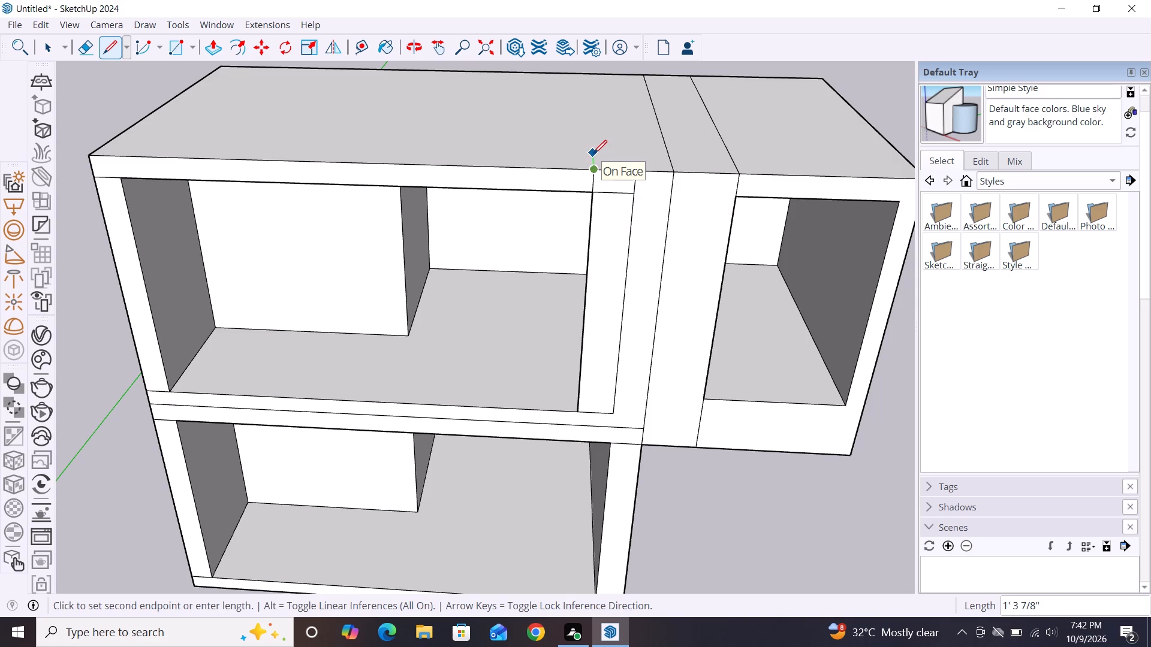
scroll(593, 153, up, 9)
scroll(593, 153, down, 1)
scroll(593, 153, up, 4)
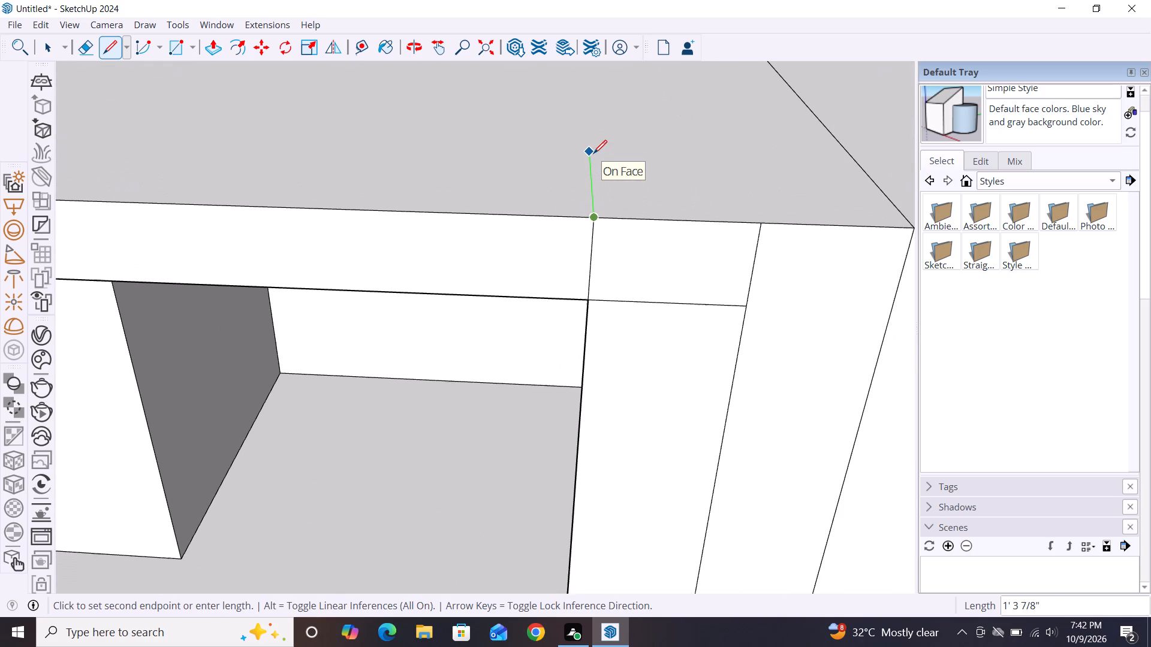
click(592, 155)
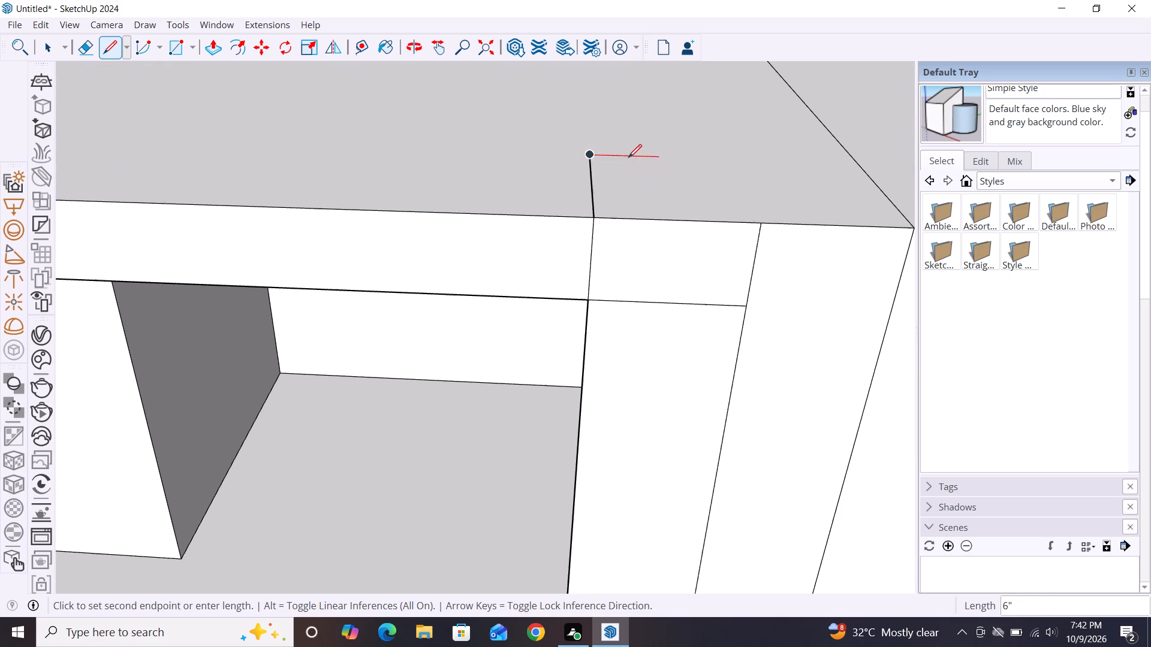
scroll(579, 185, down, 11)
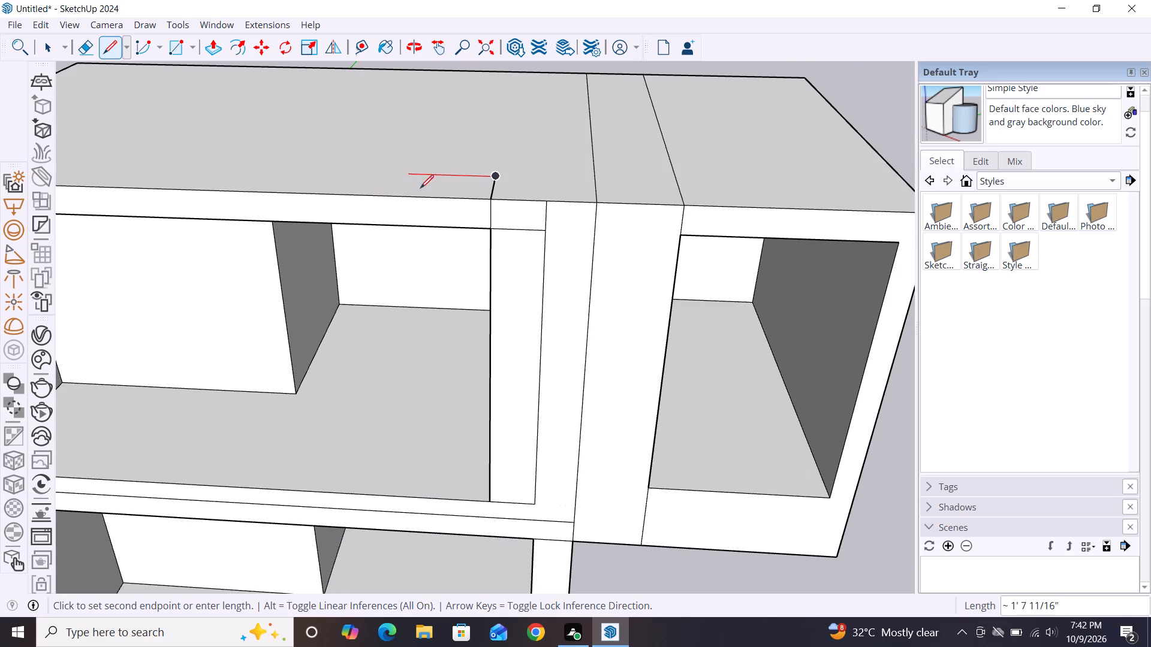
click(680, 185)
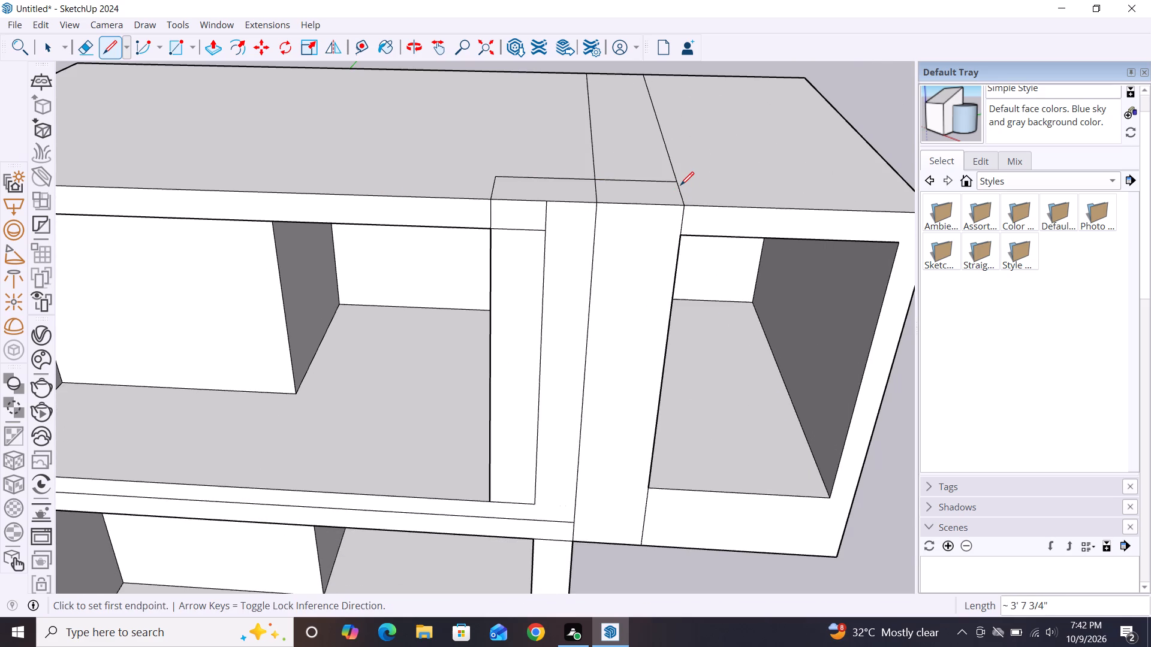
scroll(694, 213, down, 6)
key(space)
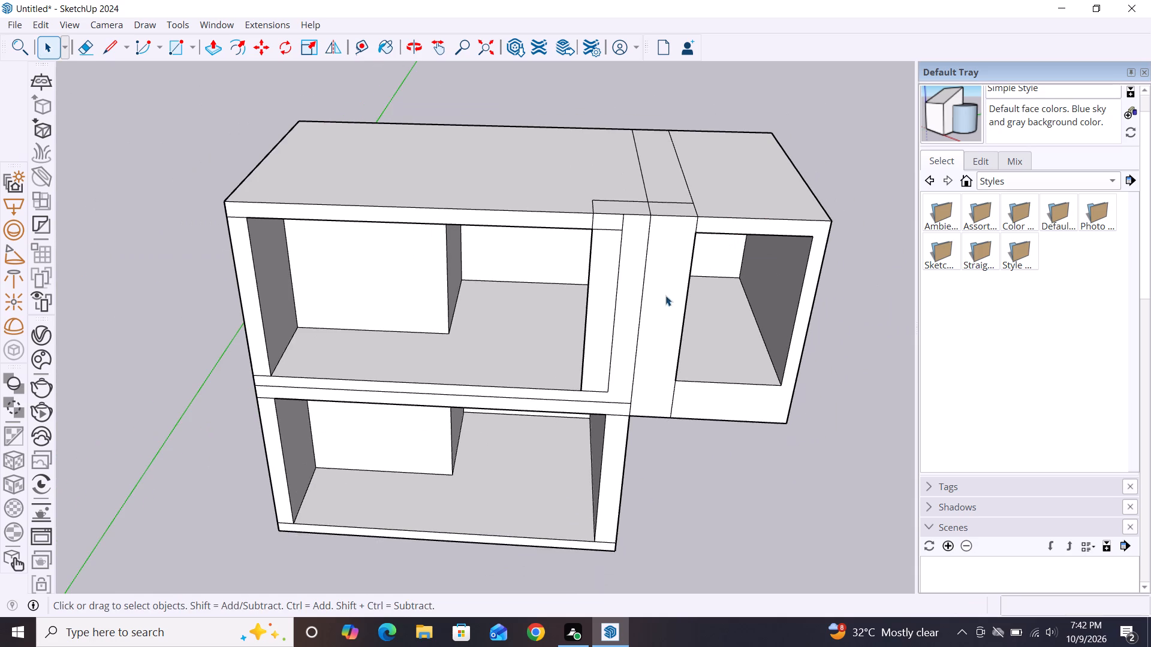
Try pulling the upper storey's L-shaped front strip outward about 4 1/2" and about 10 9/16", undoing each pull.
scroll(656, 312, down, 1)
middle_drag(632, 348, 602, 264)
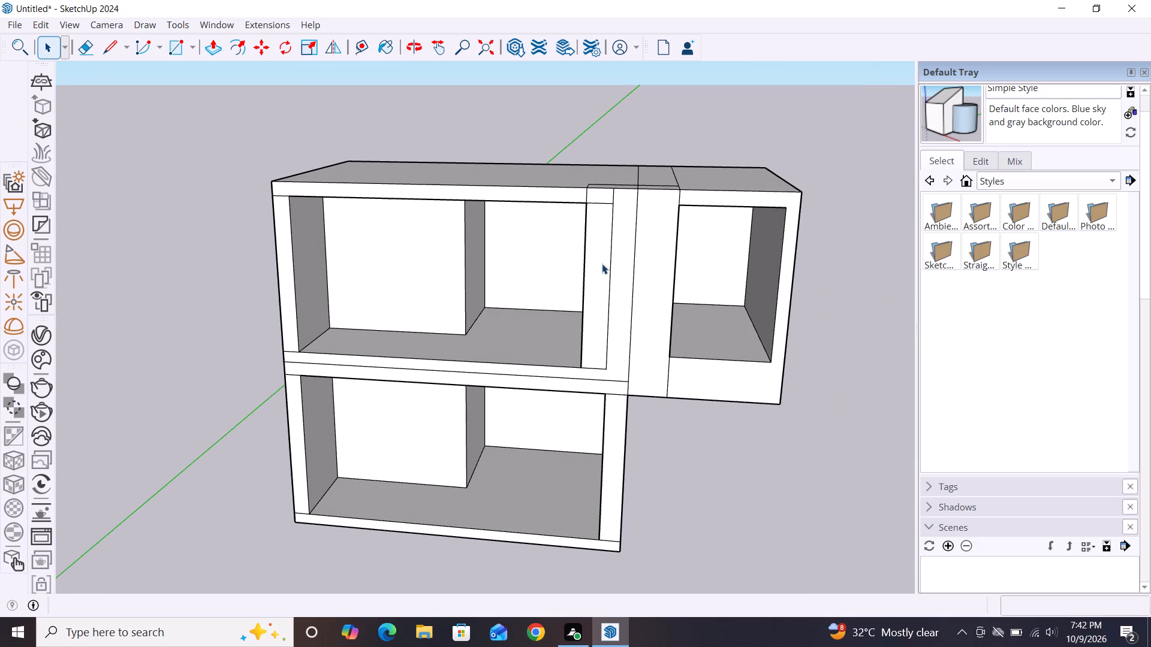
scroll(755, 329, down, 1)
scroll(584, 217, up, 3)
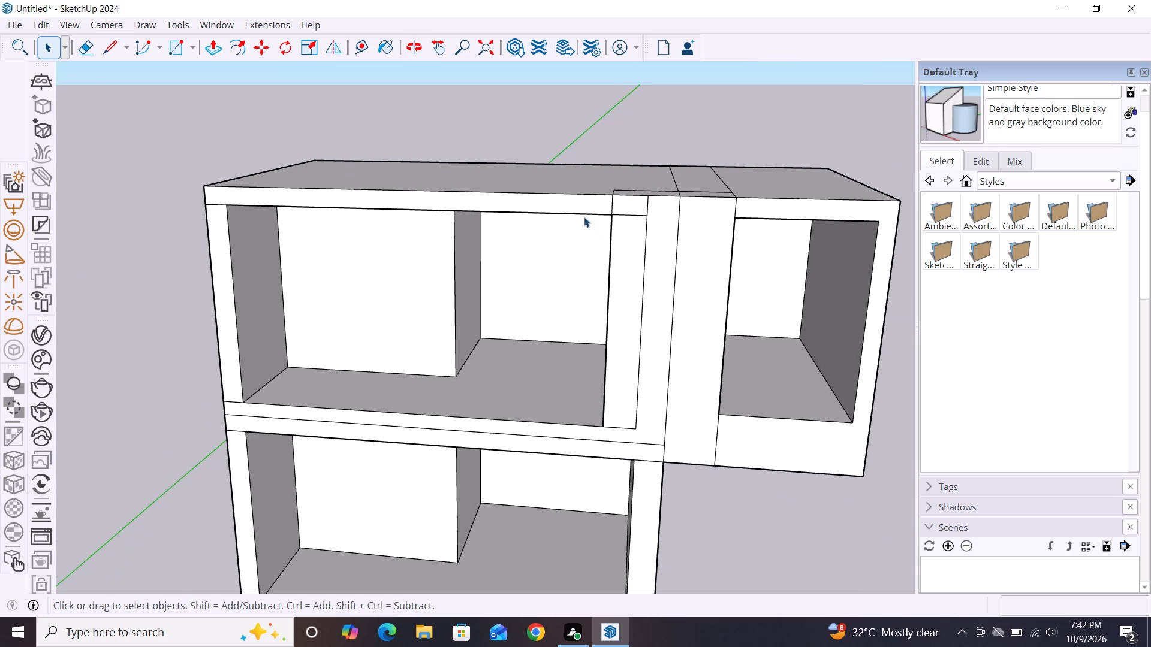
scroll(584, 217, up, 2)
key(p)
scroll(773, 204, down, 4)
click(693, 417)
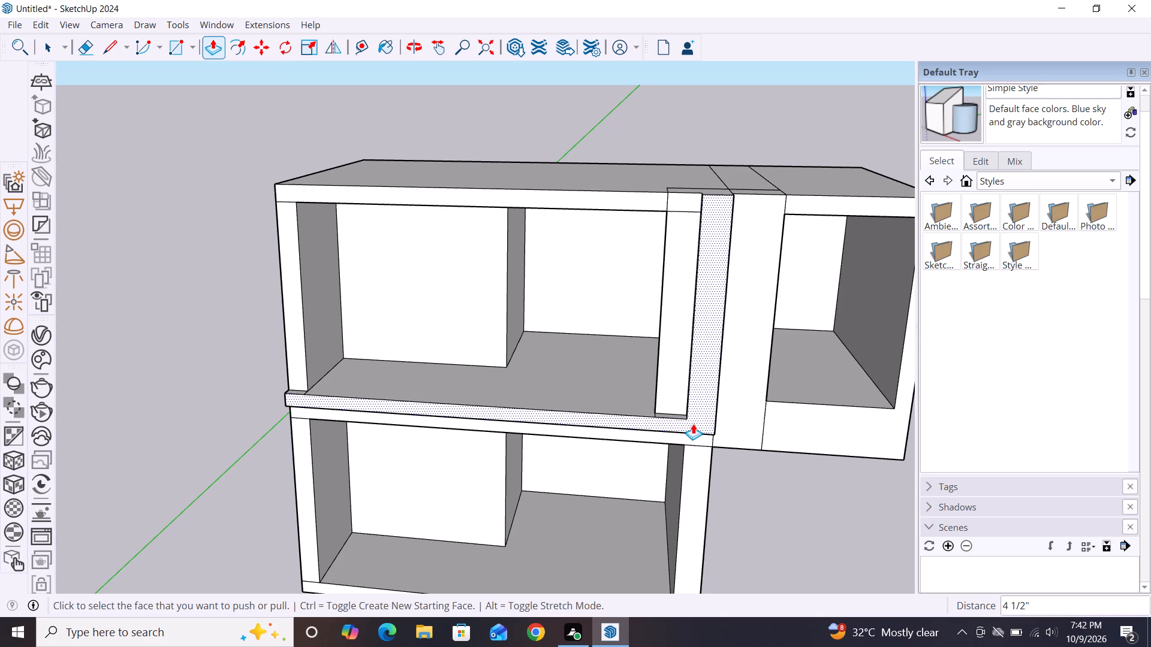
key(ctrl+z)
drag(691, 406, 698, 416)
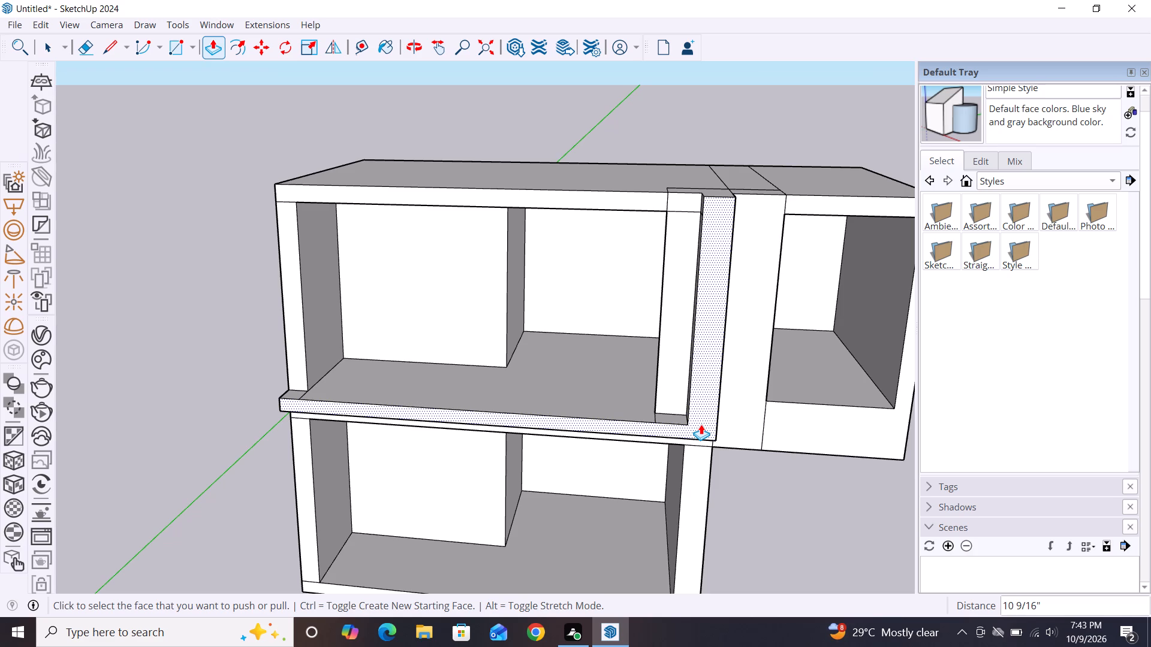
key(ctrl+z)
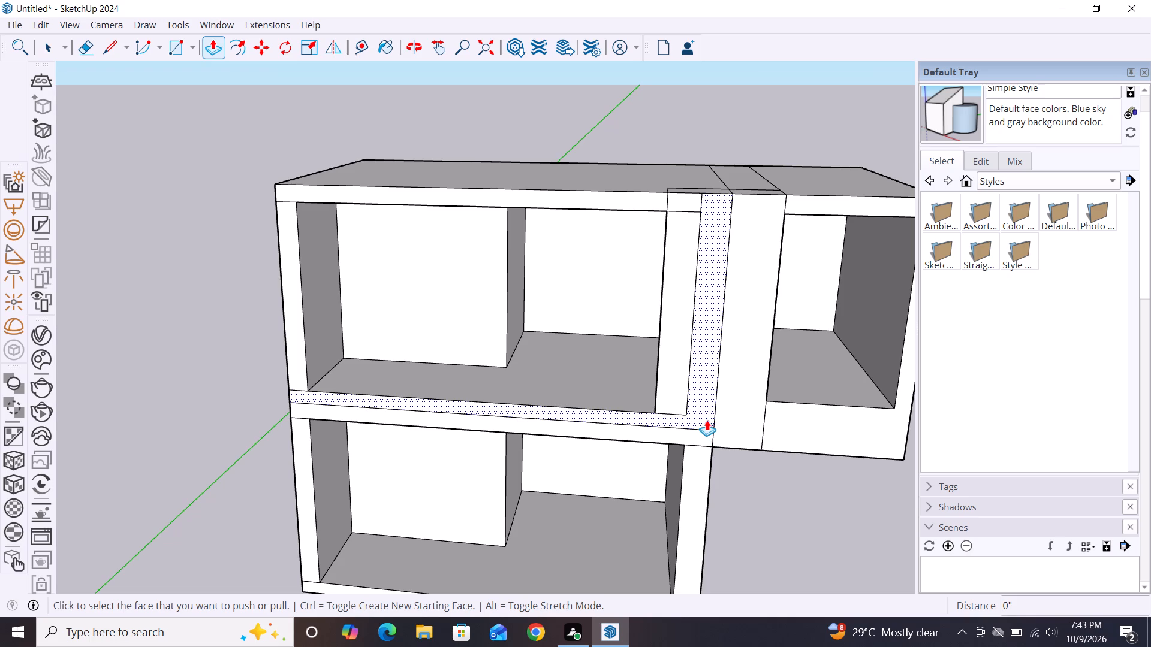
Pull the upper storey's L-shaped front strip outward about 6 5/8" and bring the top band and outer vertical strip flush with it.
click(700, 411)
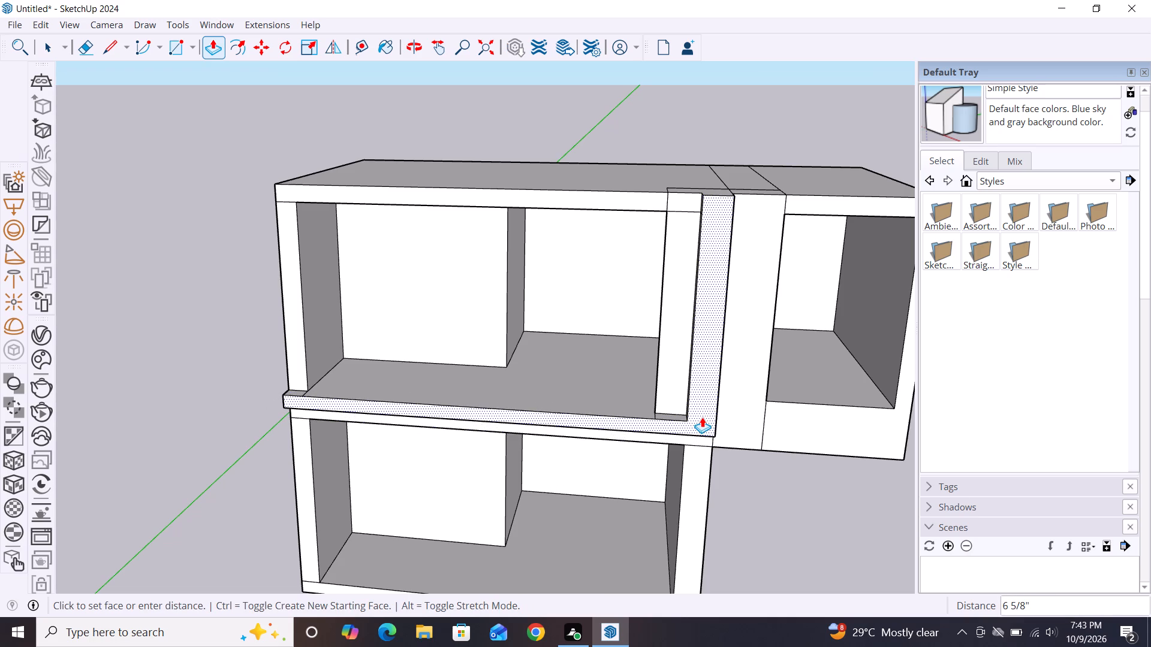
click(702, 417)
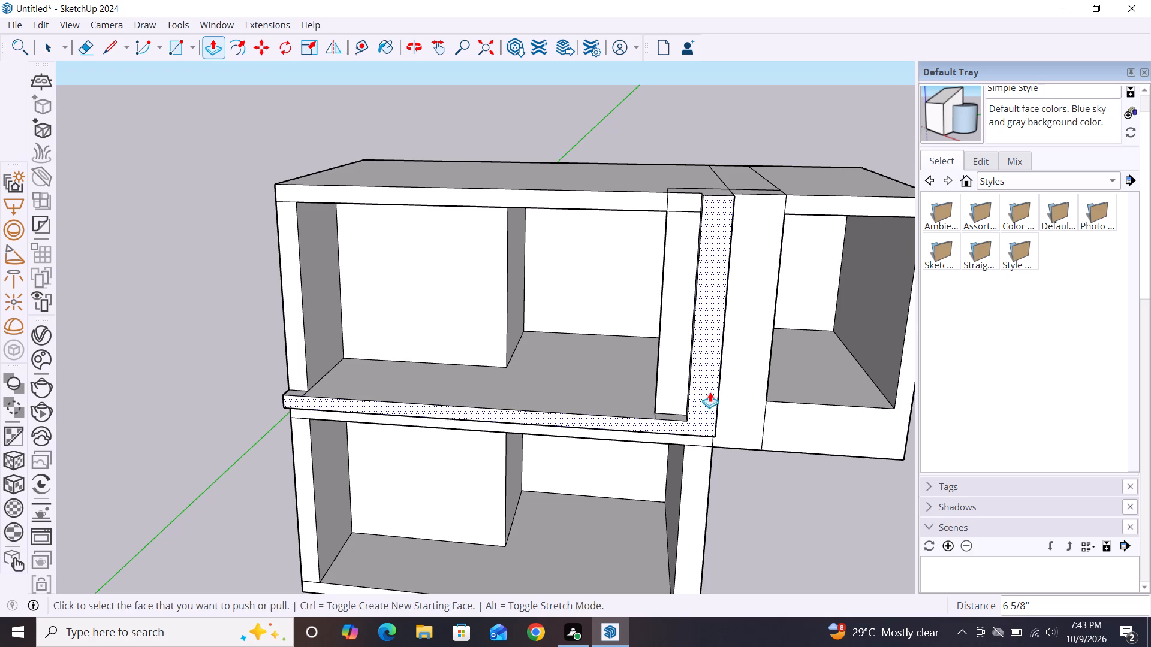
click(685, 201)
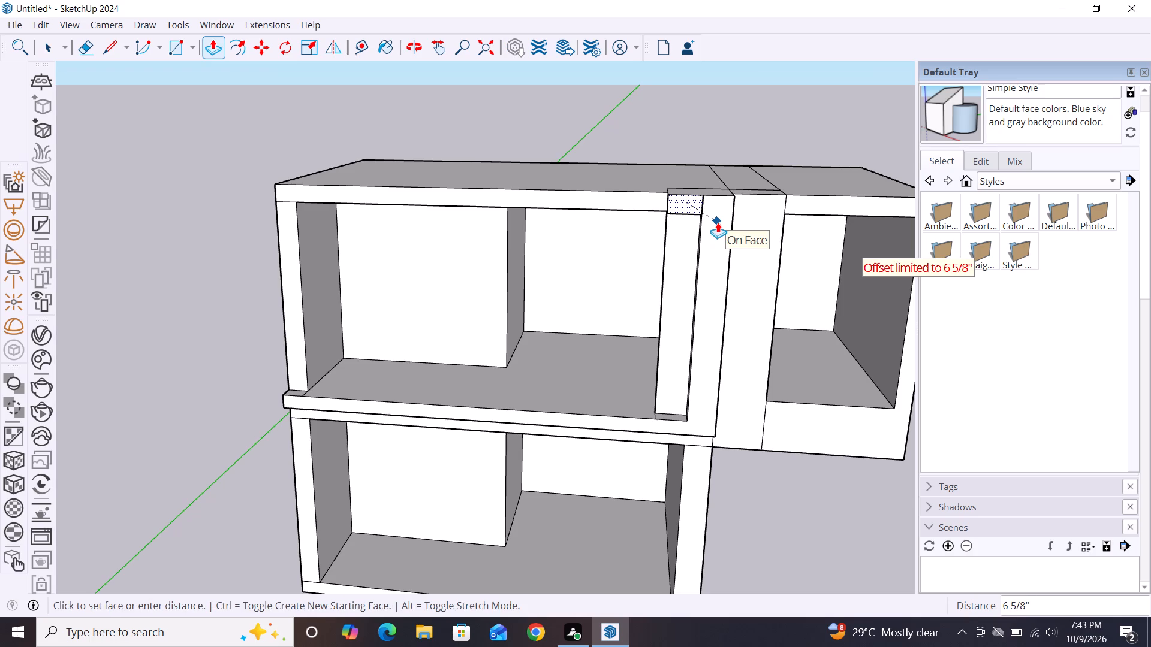
click(718, 222)
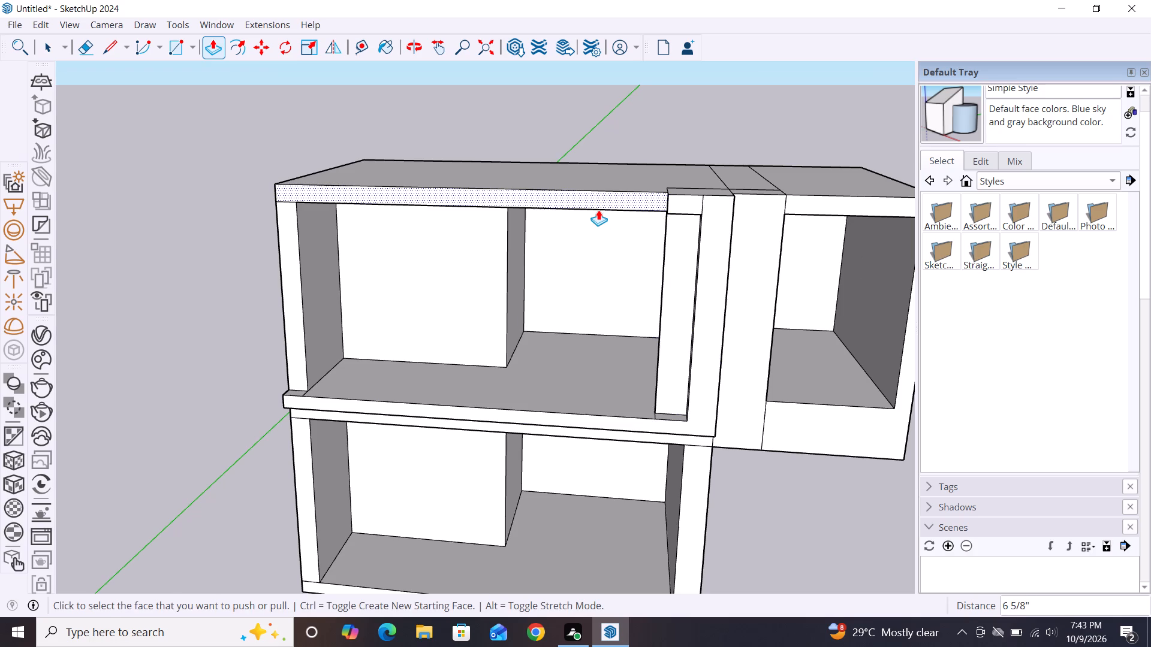
click(598, 202)
click(687, 204)
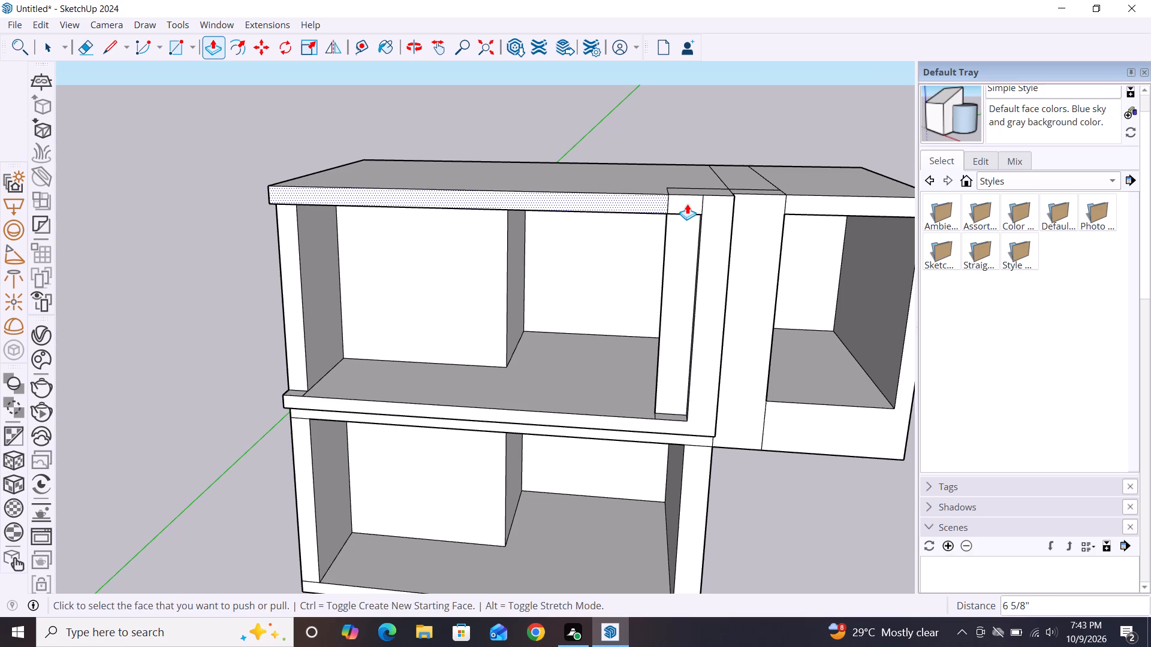
click(285, 295)
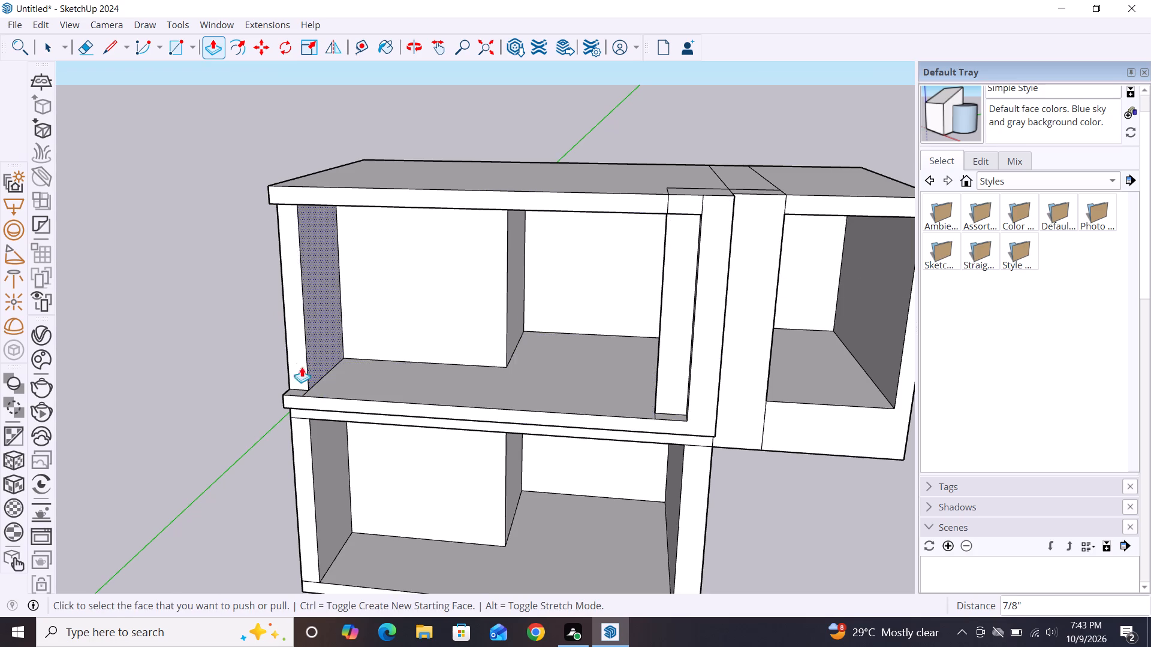
click(294, 346)
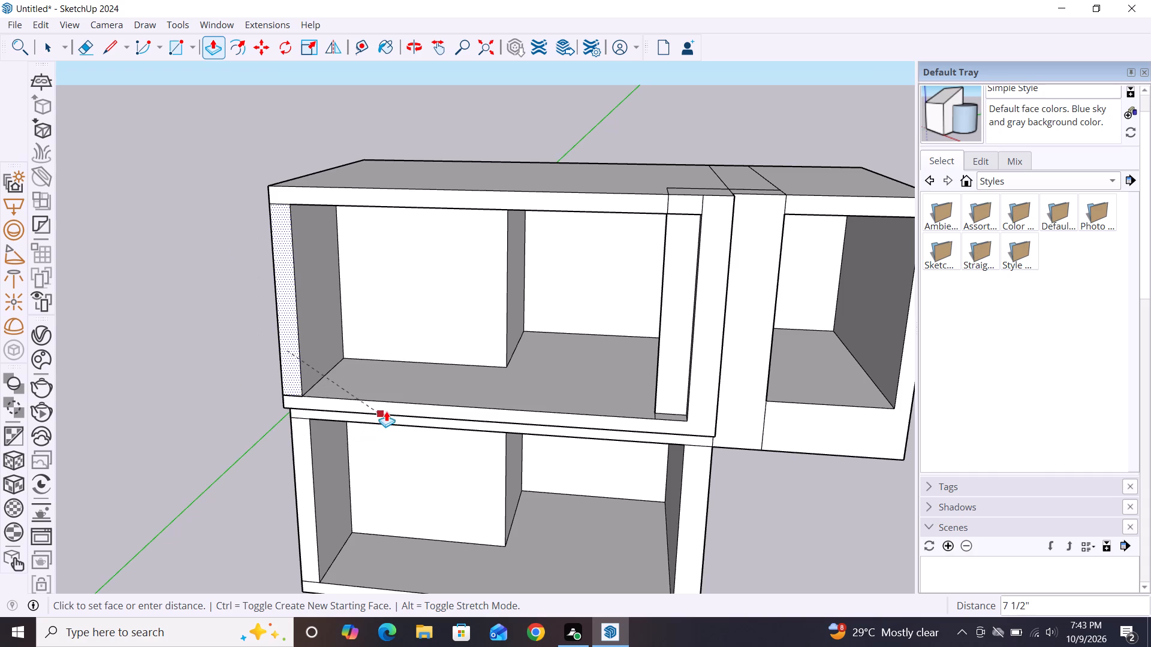
click(387, 410)
key(space)
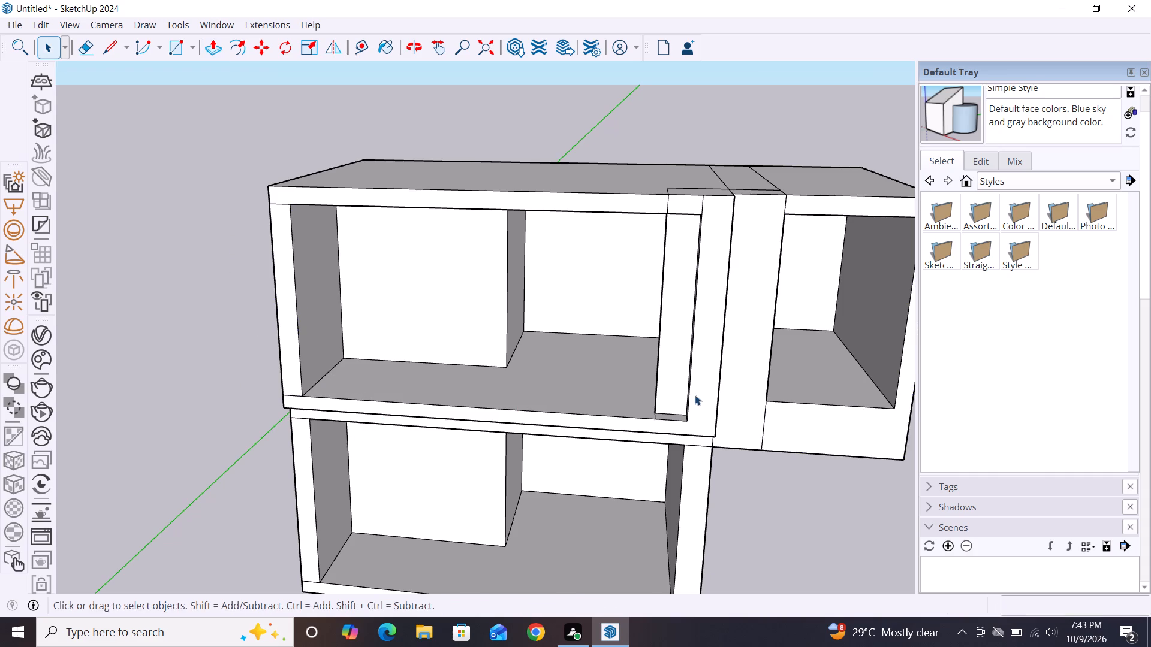
Erase the two short seams where the outer vertical strip meets the upper frame's top and bottom bands.
scroll(694, 395, down, 2)
middle_drag(688, 457, 746, 393)
scroll(409, 286, up, 6)
key(e)
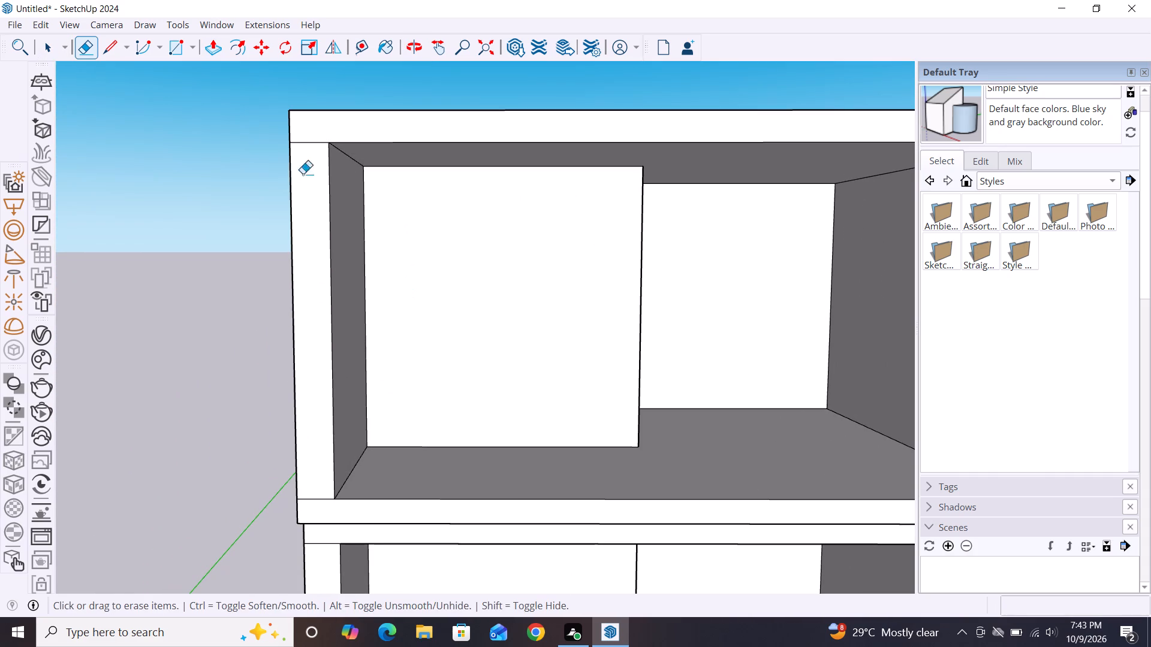
click(303, 140)
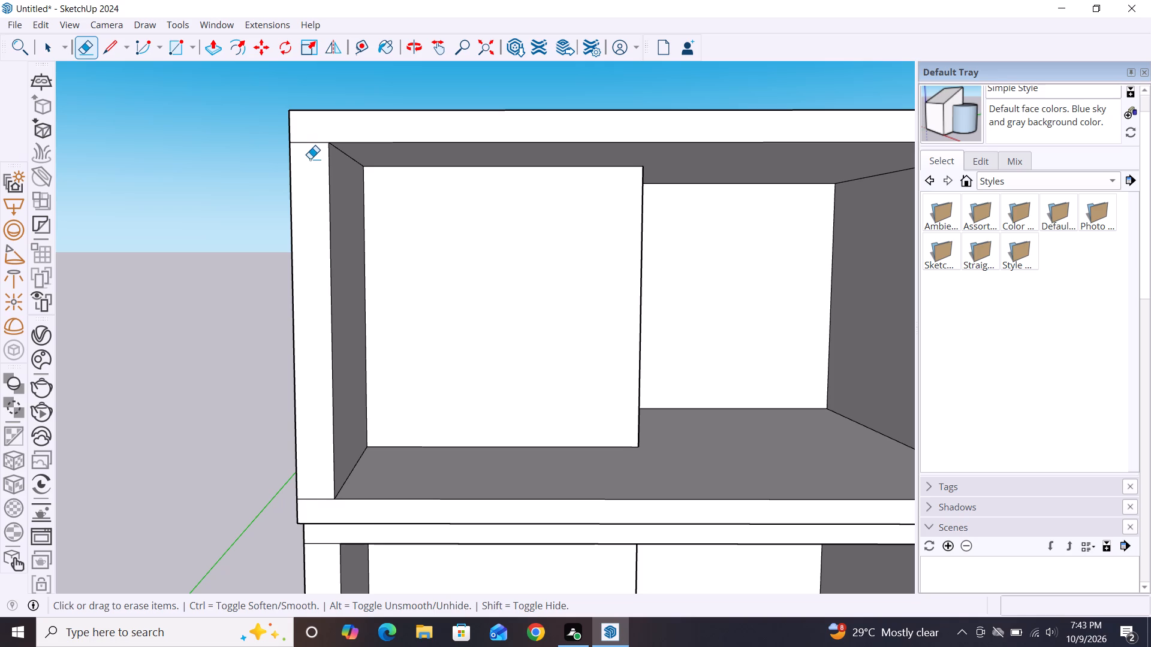
click(311, 140)
click(311, 144)
click(317, 501)
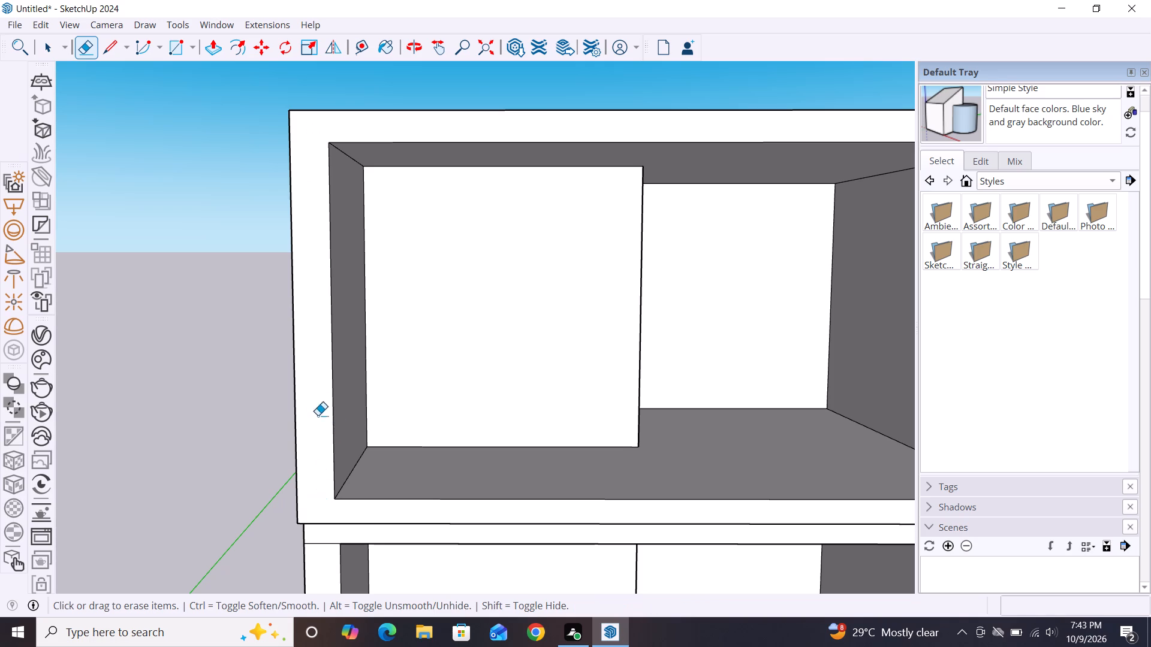
Erase the two short vertical seams in the upper frame's top band above the panel beside the opening.
scroll(305, 373, down, 7)
scroll(709, 281, up, 4)
scroll(697, 293, down, 4)
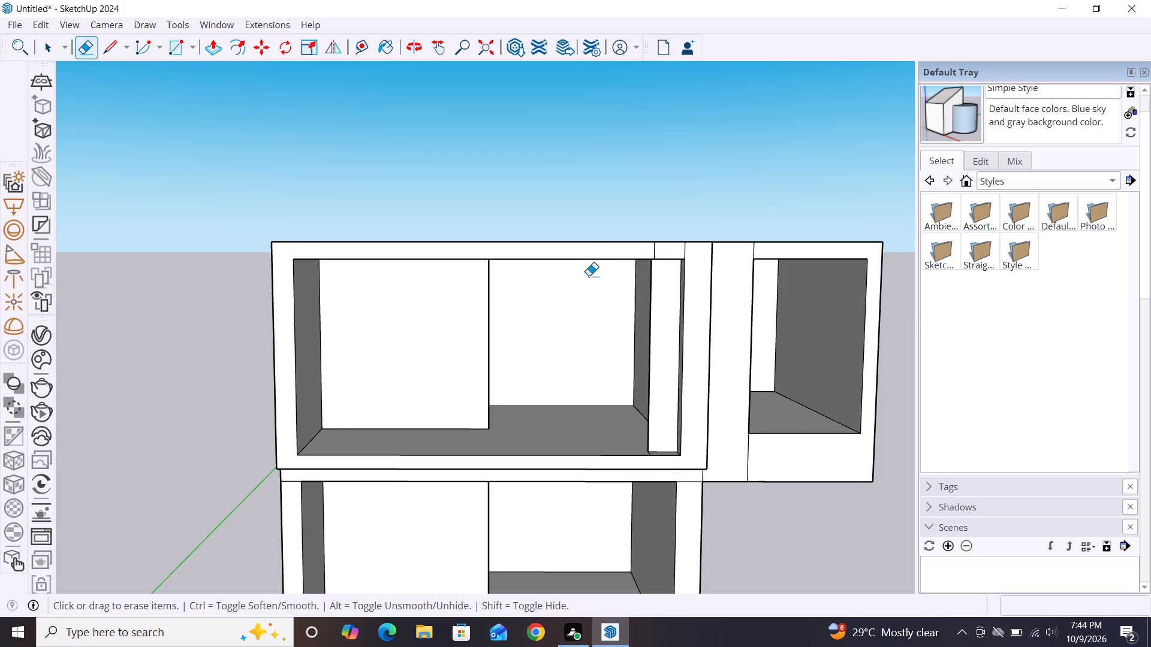
scroll(650, 271, down, 3)
middle_drag(734, 307, 707, 388)
scroll(658, 298, up, 9)
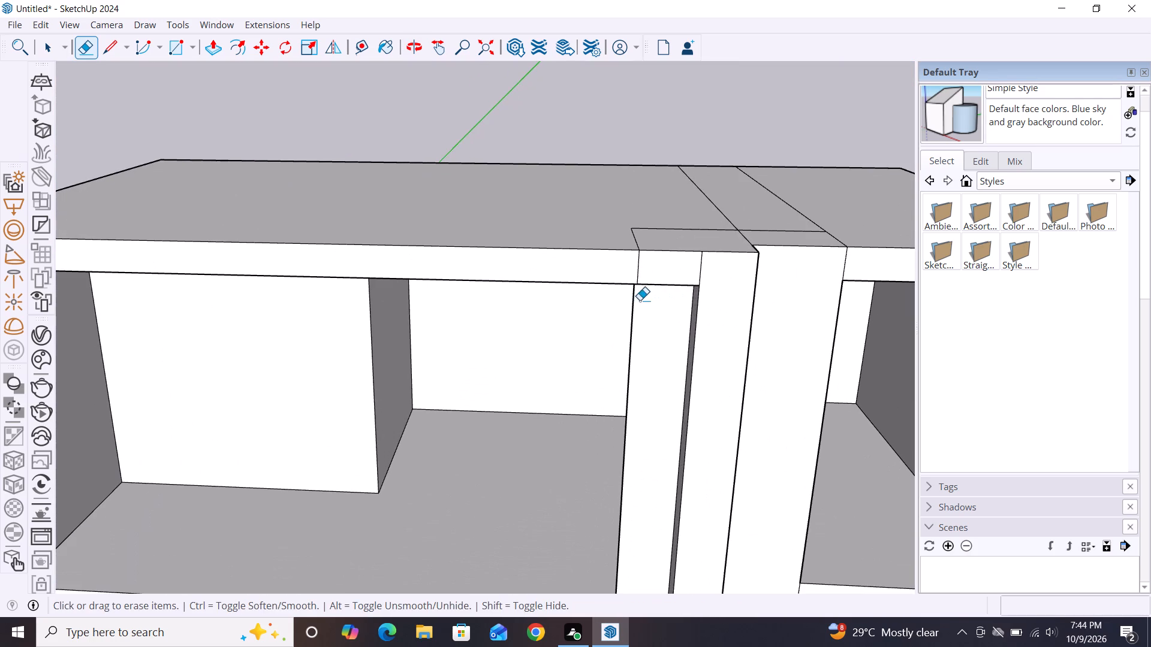
click(637, 270)
scroll(581, 299, down, 4)
scroll(491, 307, down, 5)
middle_drag(627, 438, 657, 339)
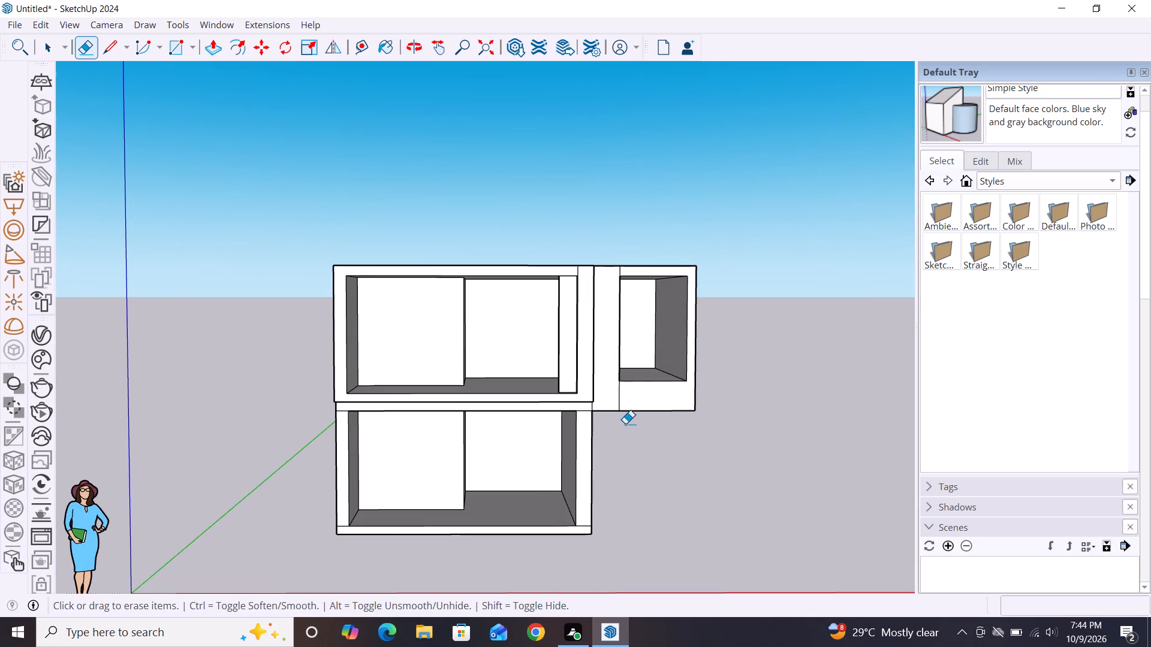
scroll(597, 436, up, 4)
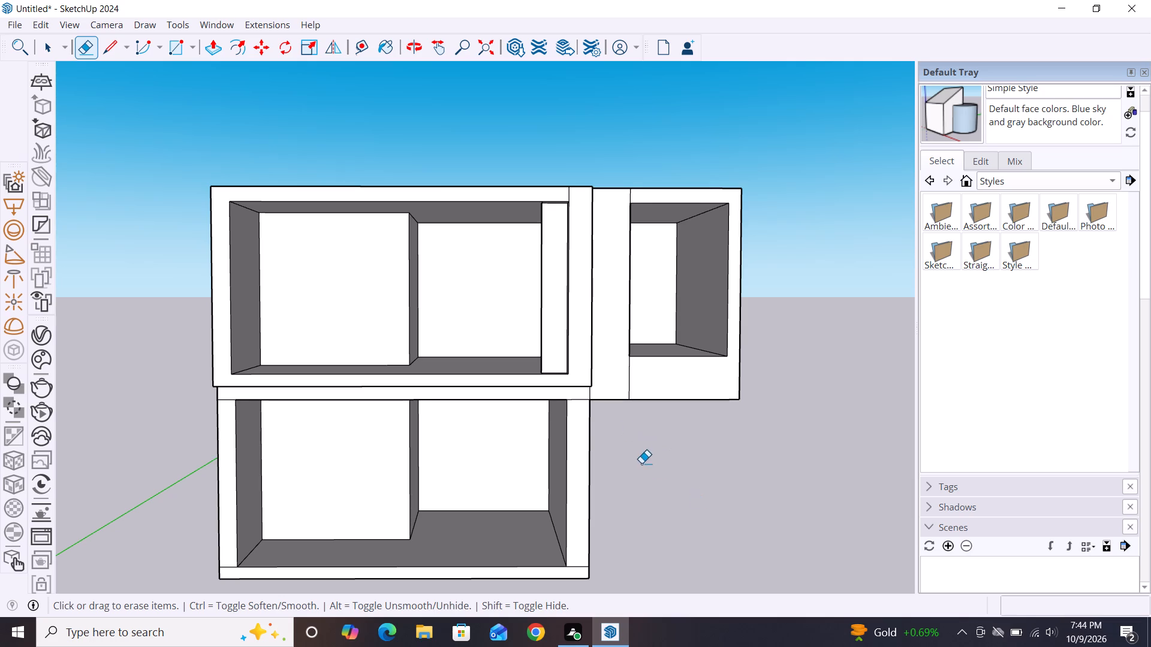
scroll(659, 461, down, 2)
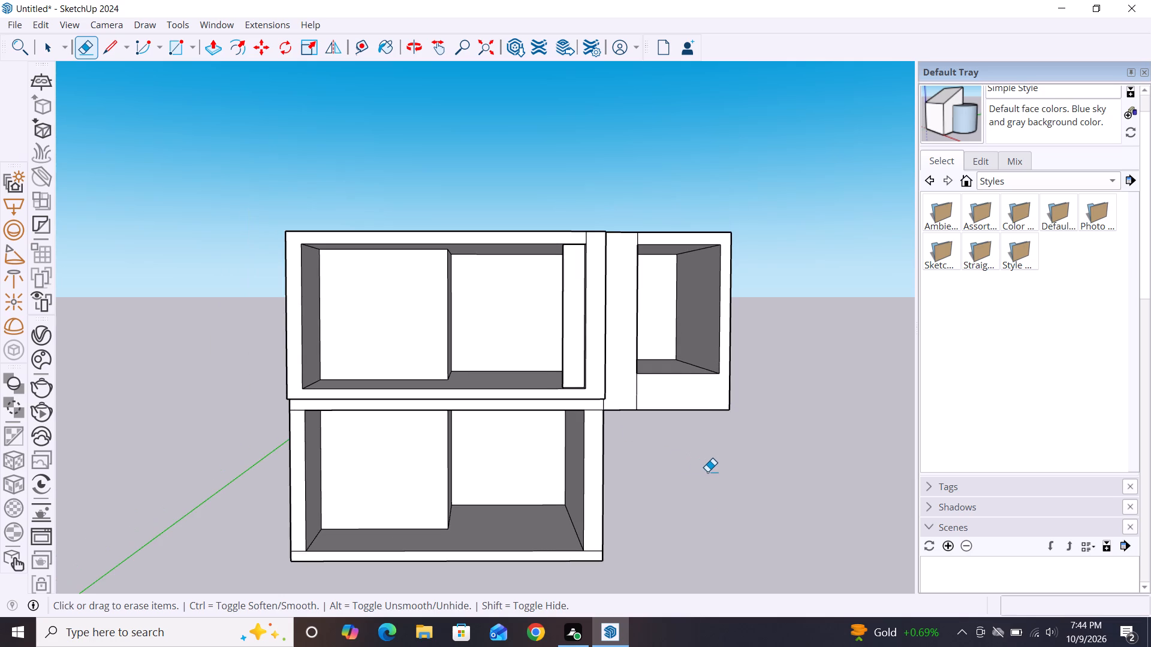
click(588, 234)
Examine the projecting upper frame, roof outline and side volume from the front, above and at an angle.
scroll(766, 393, down, 1)
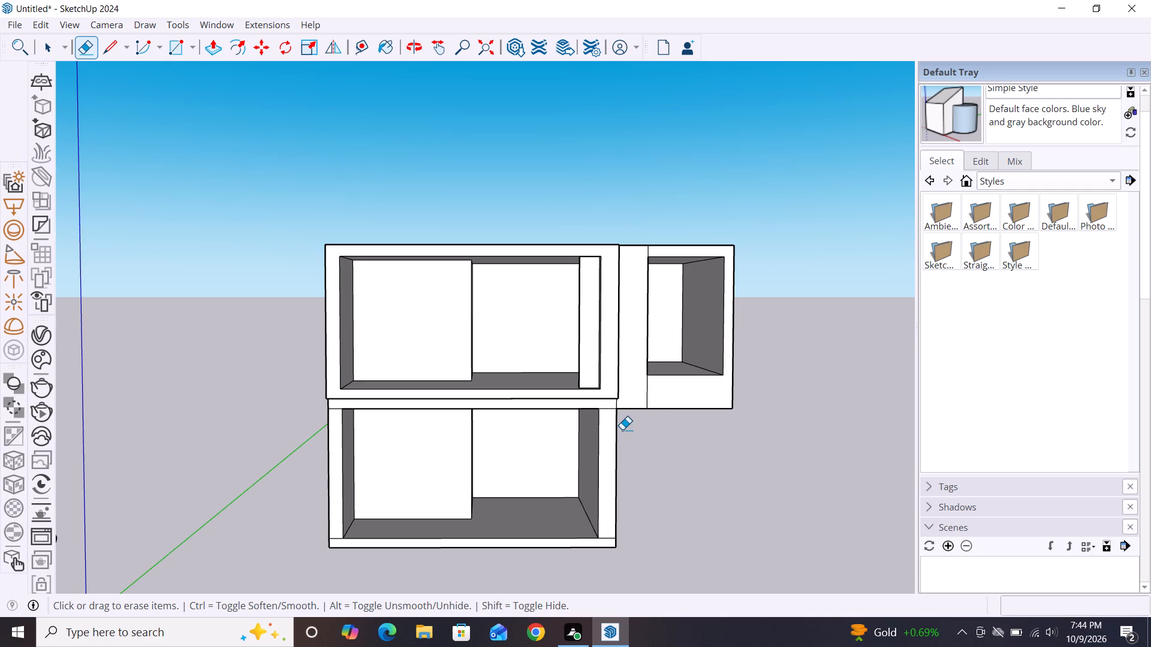
scroll(723, 411, down, 3)
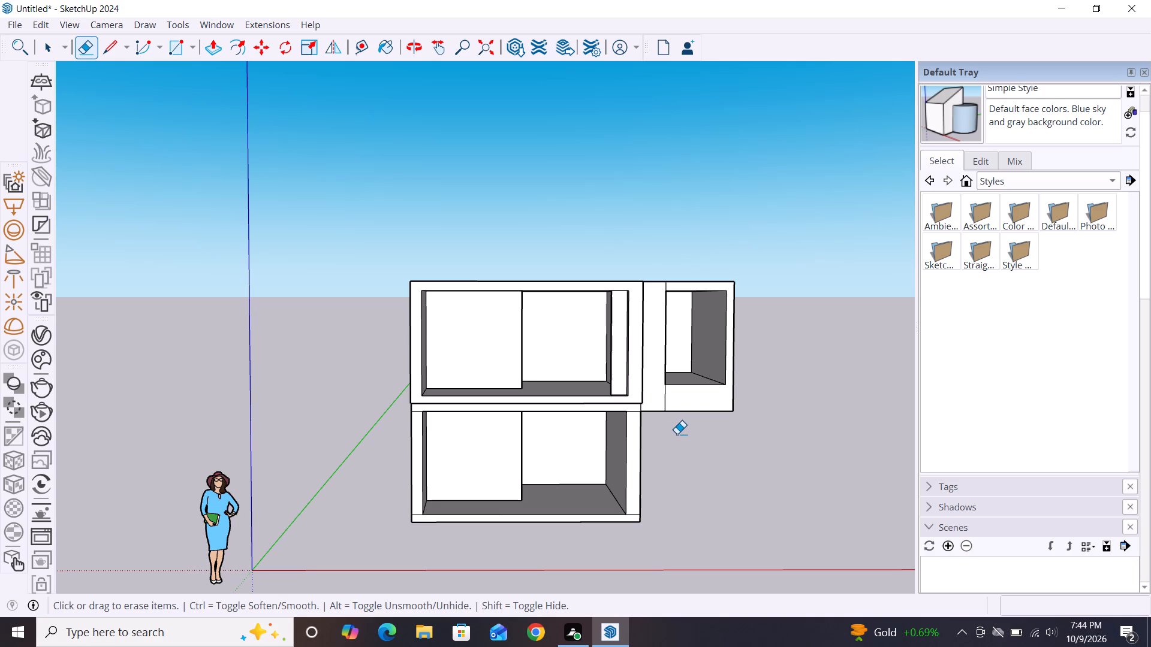
key(space)
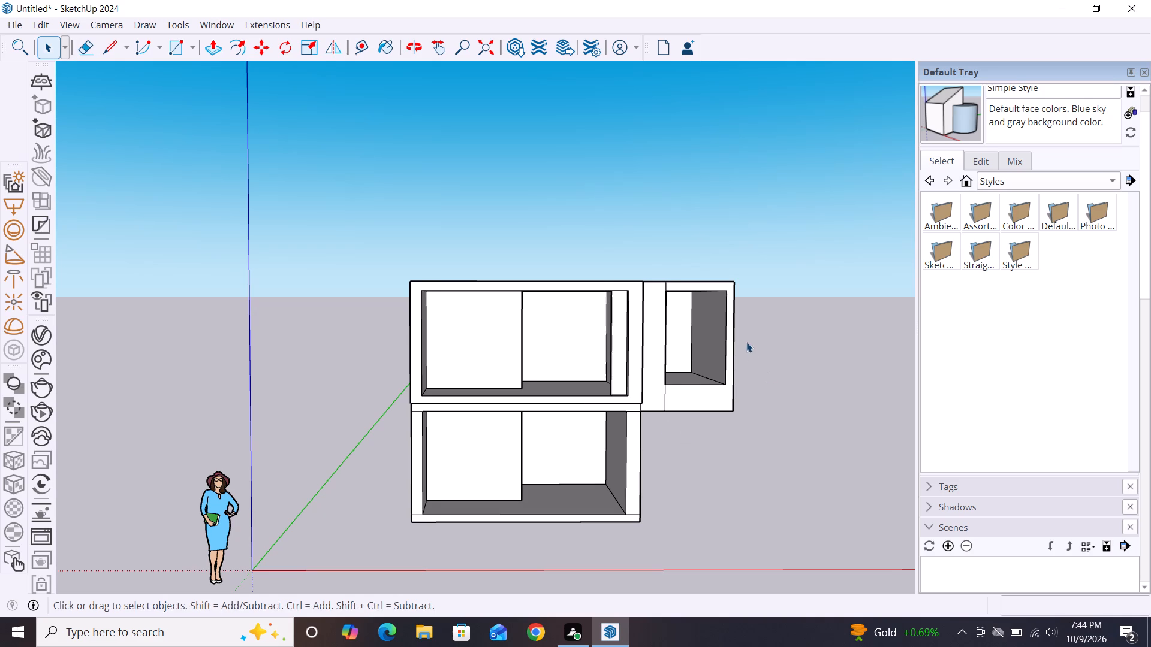
scroll(746, 340, down, 2)
middle_drag(659, 459, 631, 568)
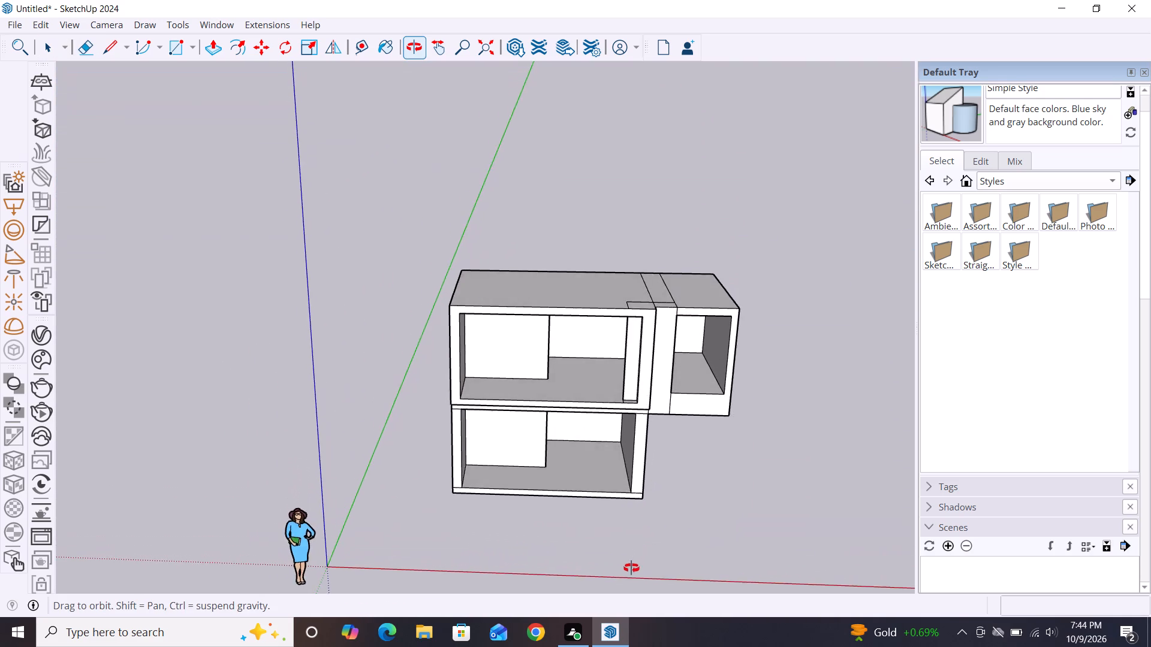
middle_drag(631, 568, 640, 565)
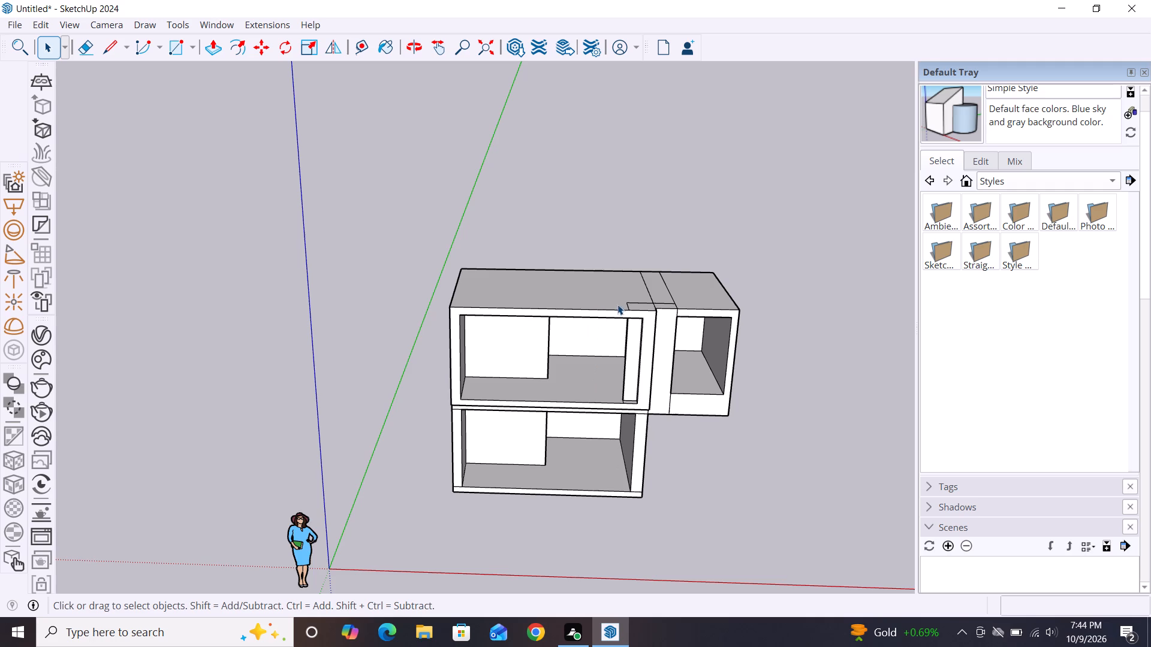
scroll(665, 298, up, 4)
scroll(665, 298, down, 3)
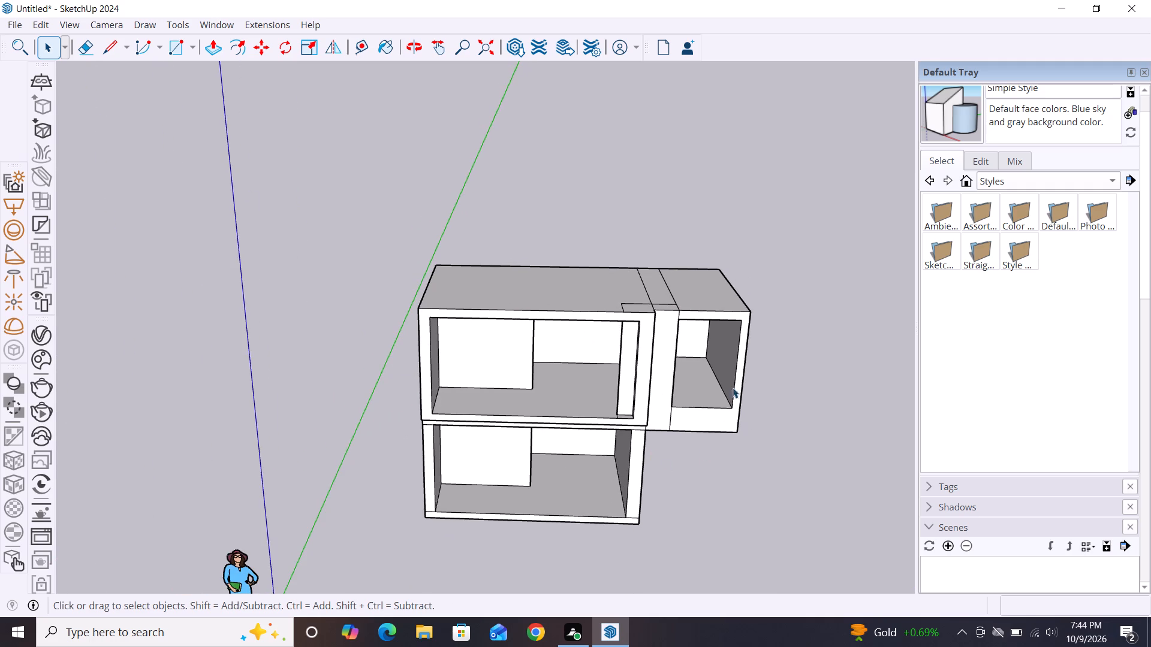
scroll(739, 380, down, 2)
middle_drag(741, 503, 662, 491)
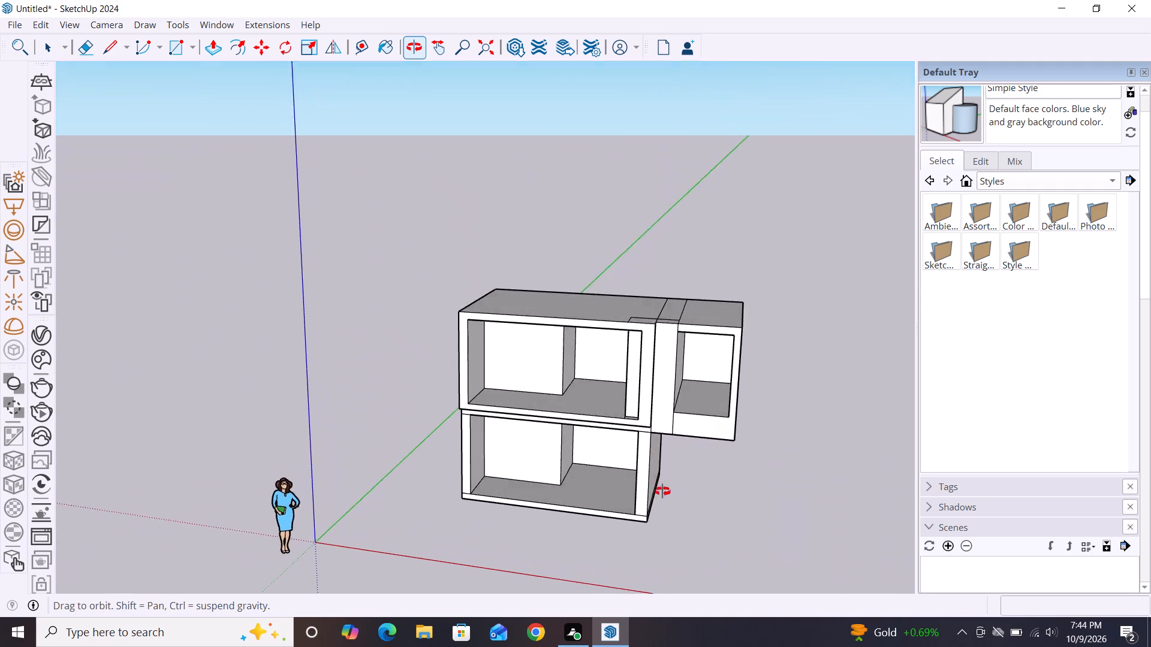
Examine the two-storey block's front openings, roof and upper side volume from raised and lower angled views.
middle_drag(662, 491, 667, 513)
scroll(667, 513, down, 1)
scroll(683, 322, down, 2)
scroll(629, 463, up, 3)
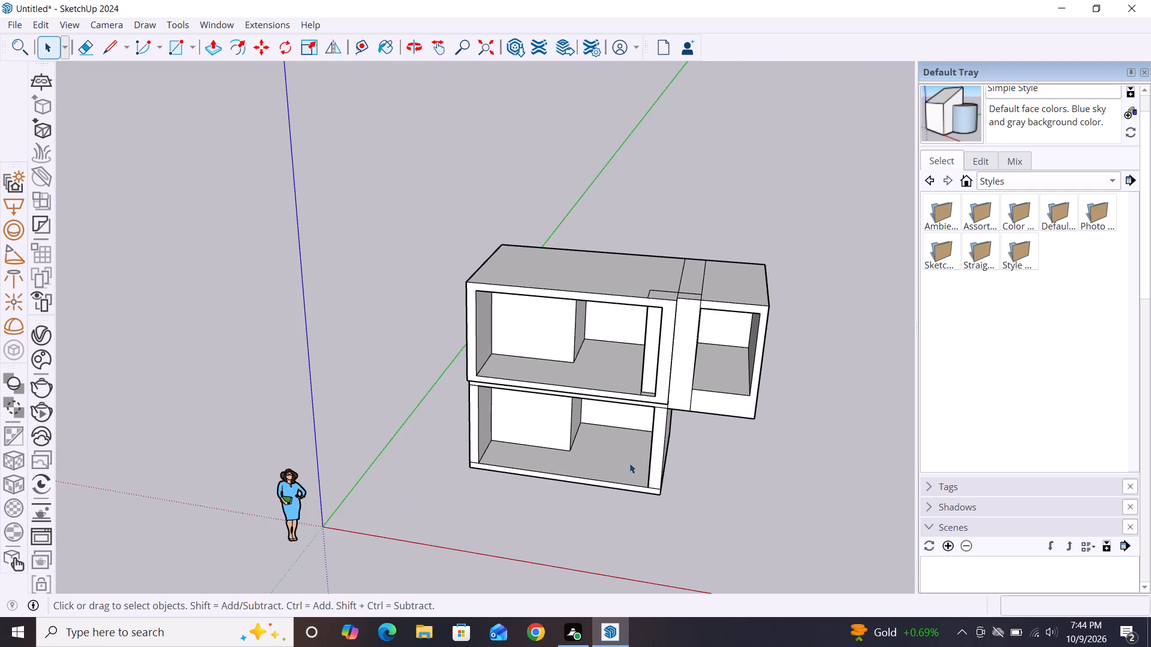
scroll(629, 463, up, 2)
middle_drag(707, 270, 707, 292)
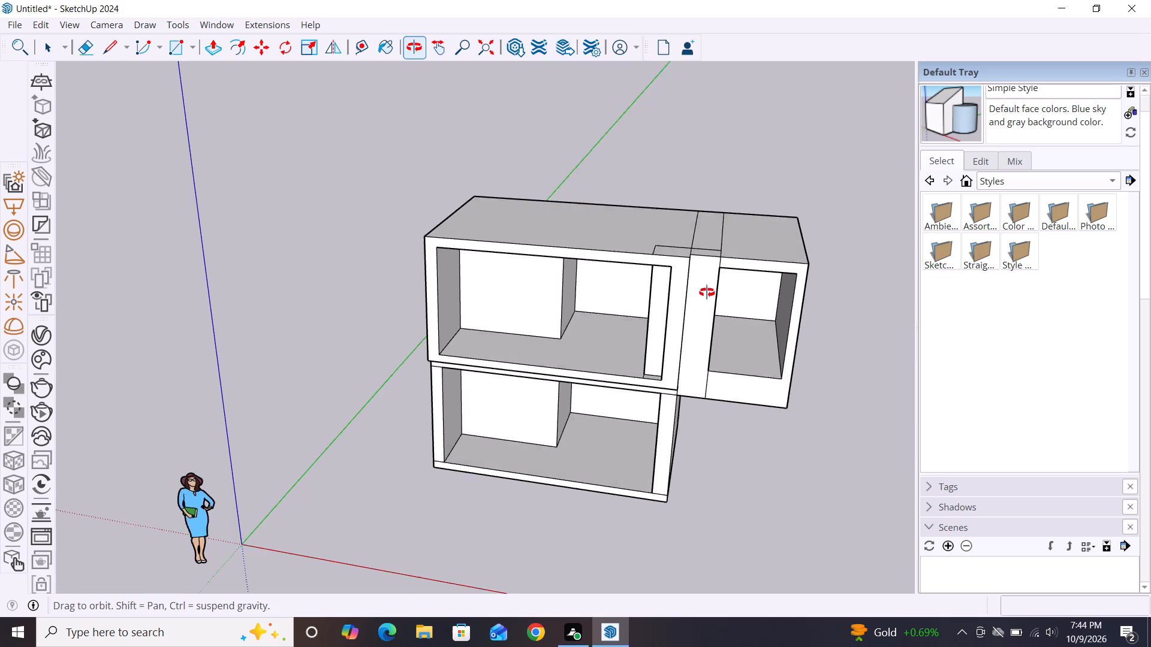
middle_drag(707, 292, 707, 328)
middle_drag(784, 416, 789, 344)
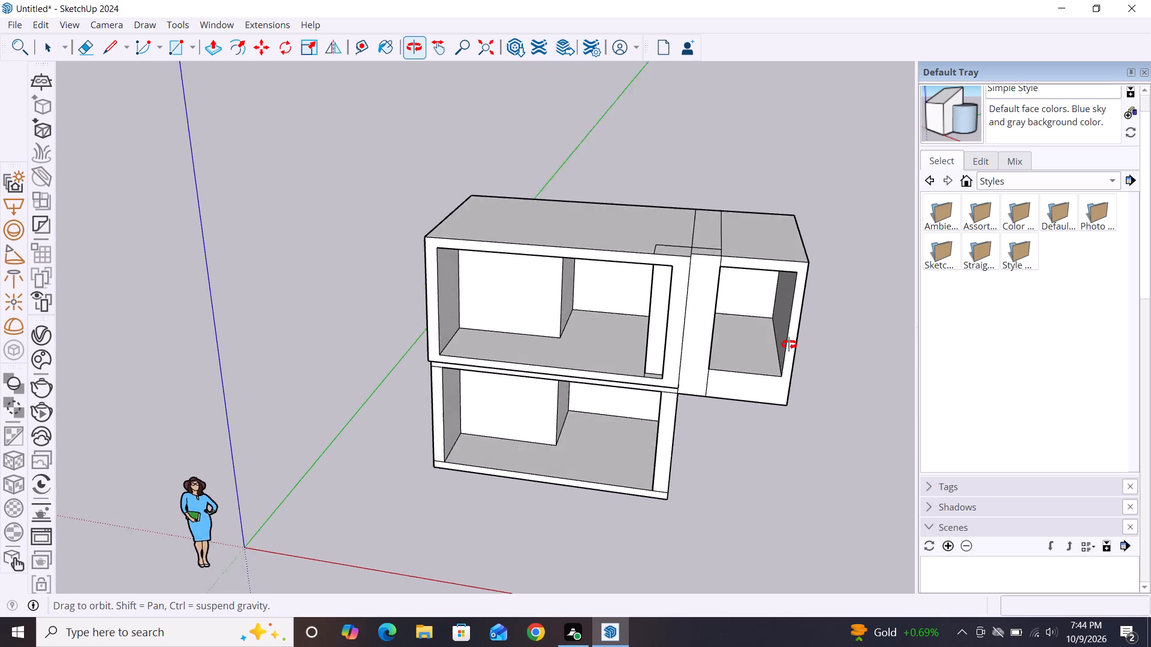
middle_drag(789, 344, 752, 326)
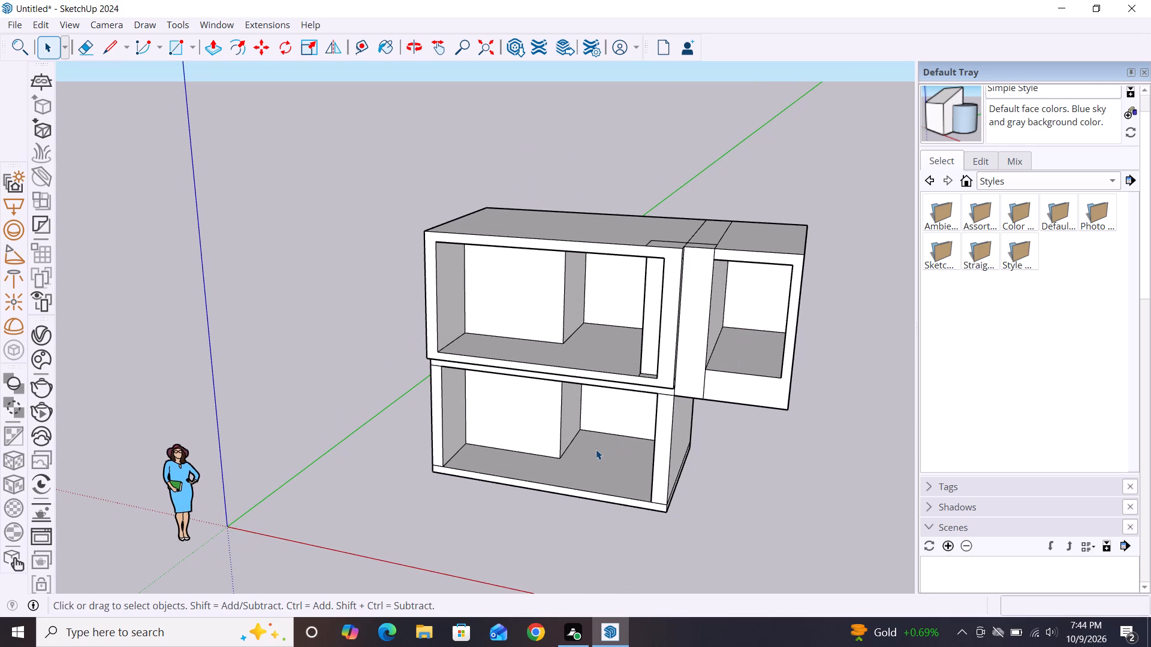
scroll(596, 449, down, 1)
scroll(666, 445, down, 1)
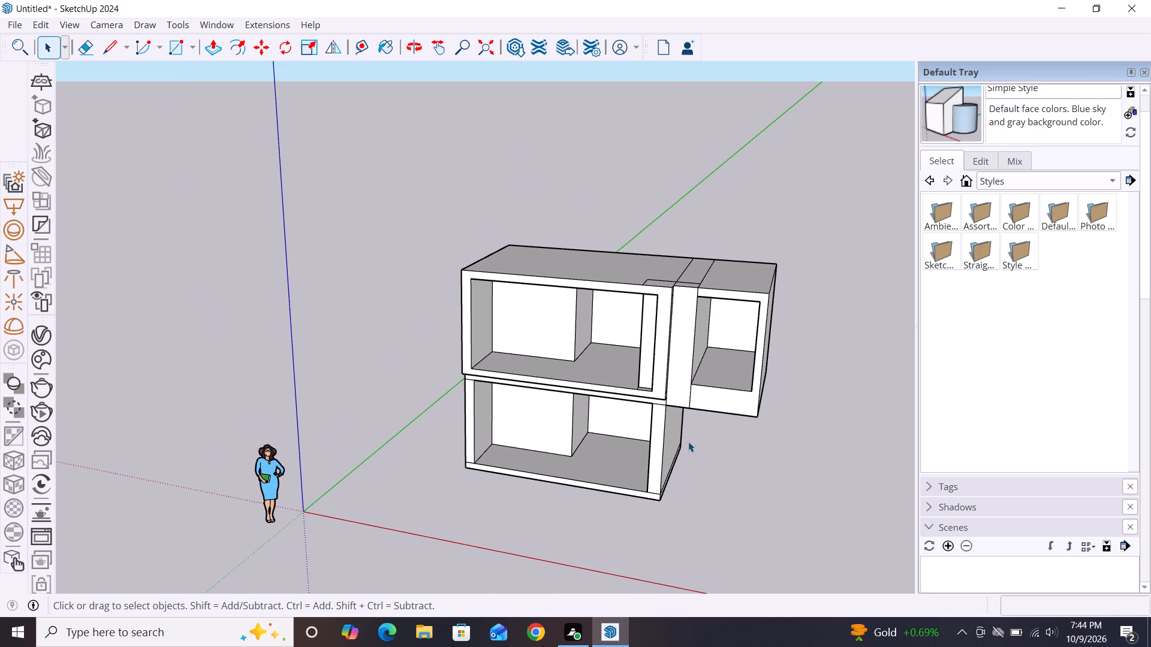
middle_drag(731, 295, 755, 364)
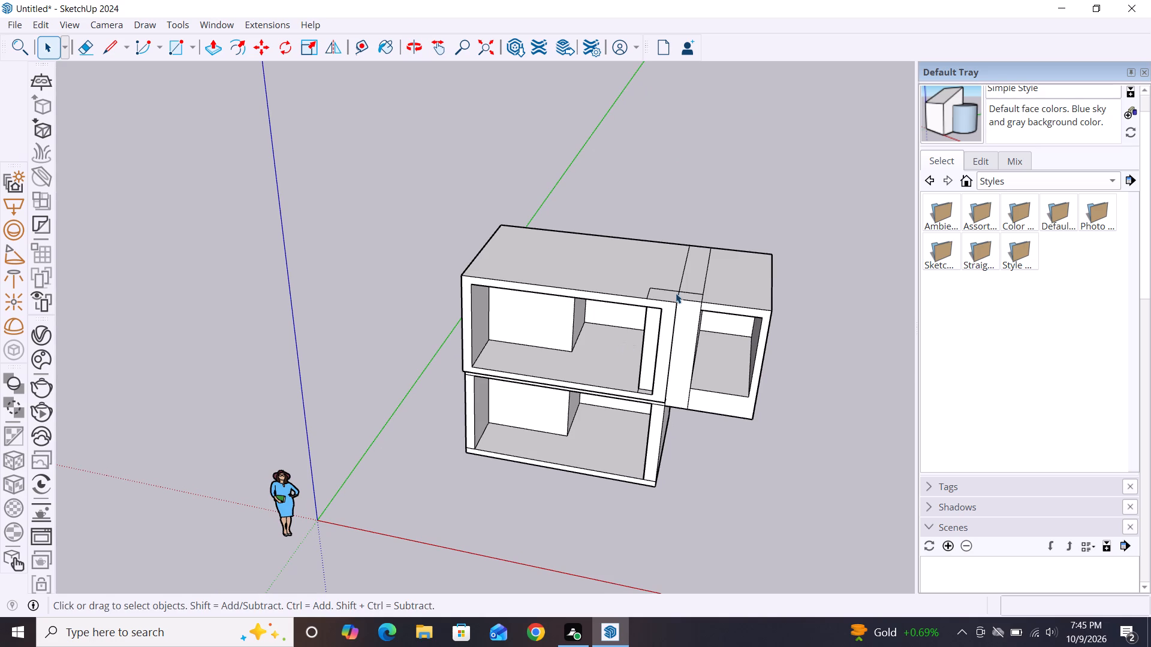
Inspect up close the roof seams and front step where the upper frame meets the side volume's vertical strip.
scroll(676, 293, up, 10)
scroll(662, 318, down, 2)
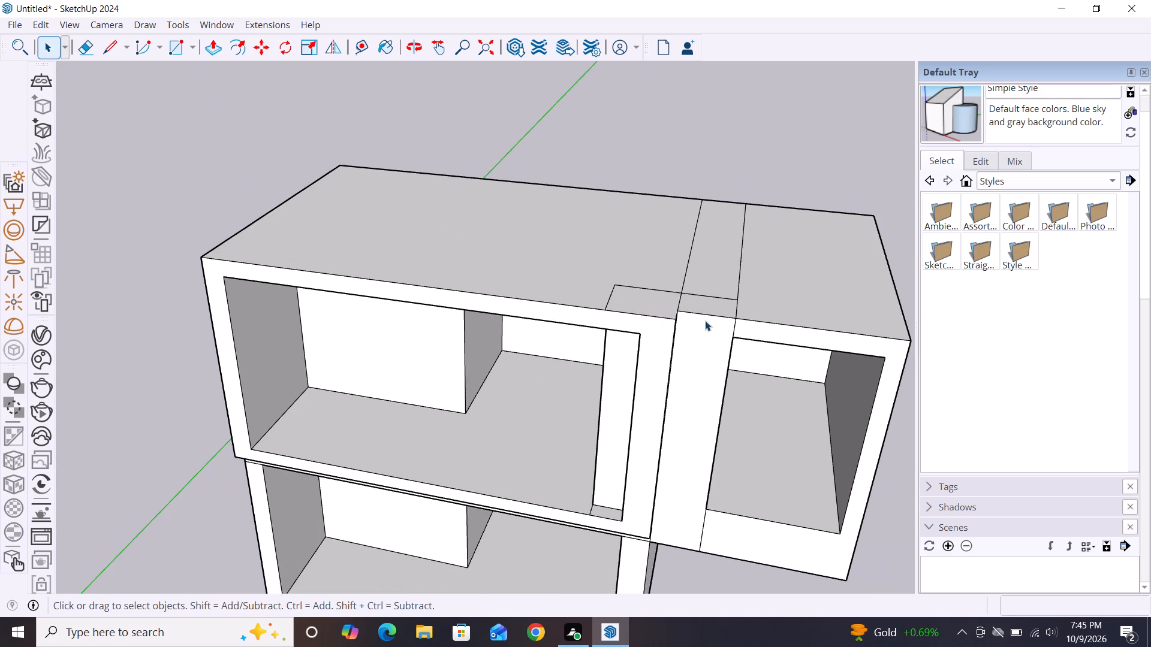
scroll(685, 309, up, 7)
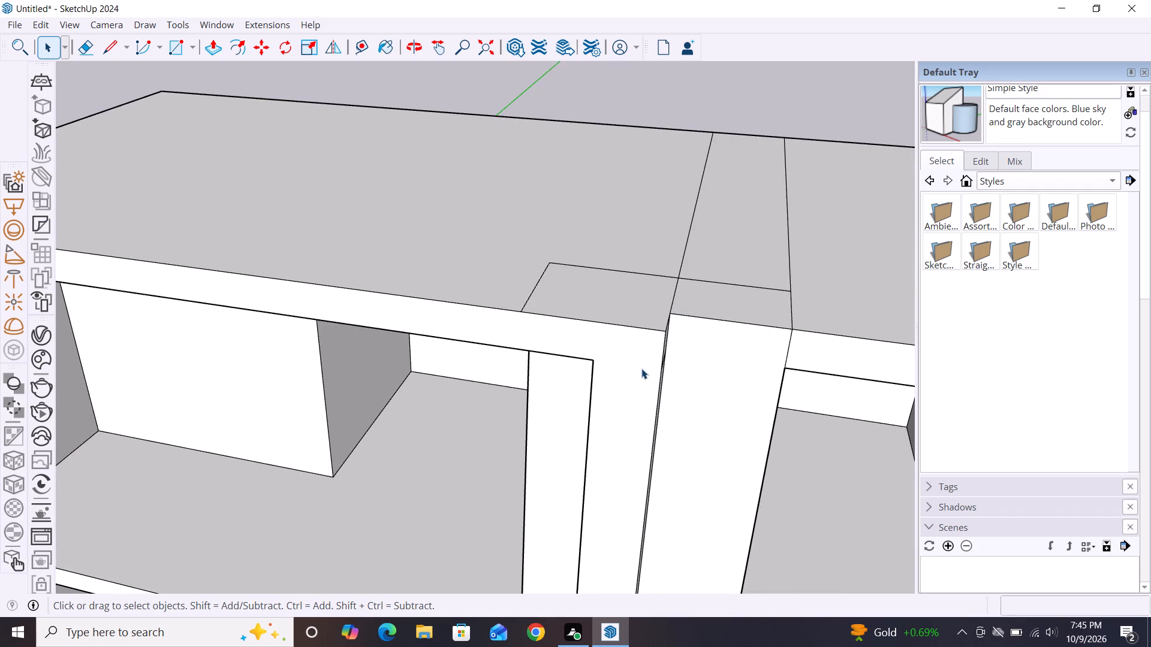
middle_drag(641, 368, 674, 394)
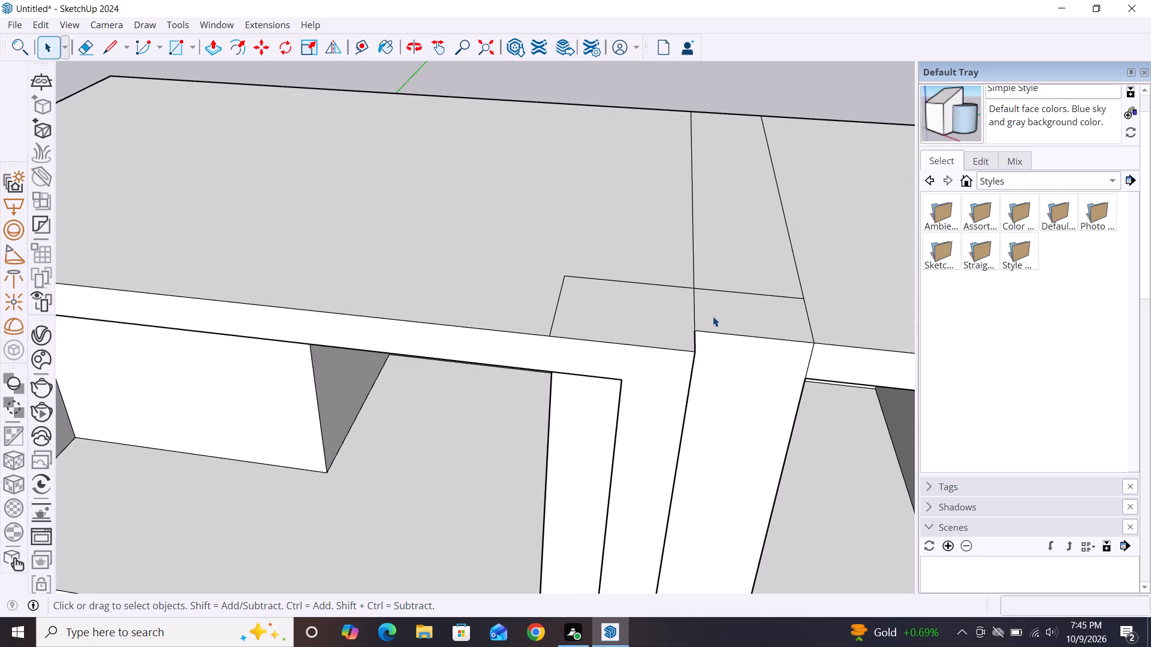
scroll(710, 315, up, 3)
scroll(710, 315, down, 3)
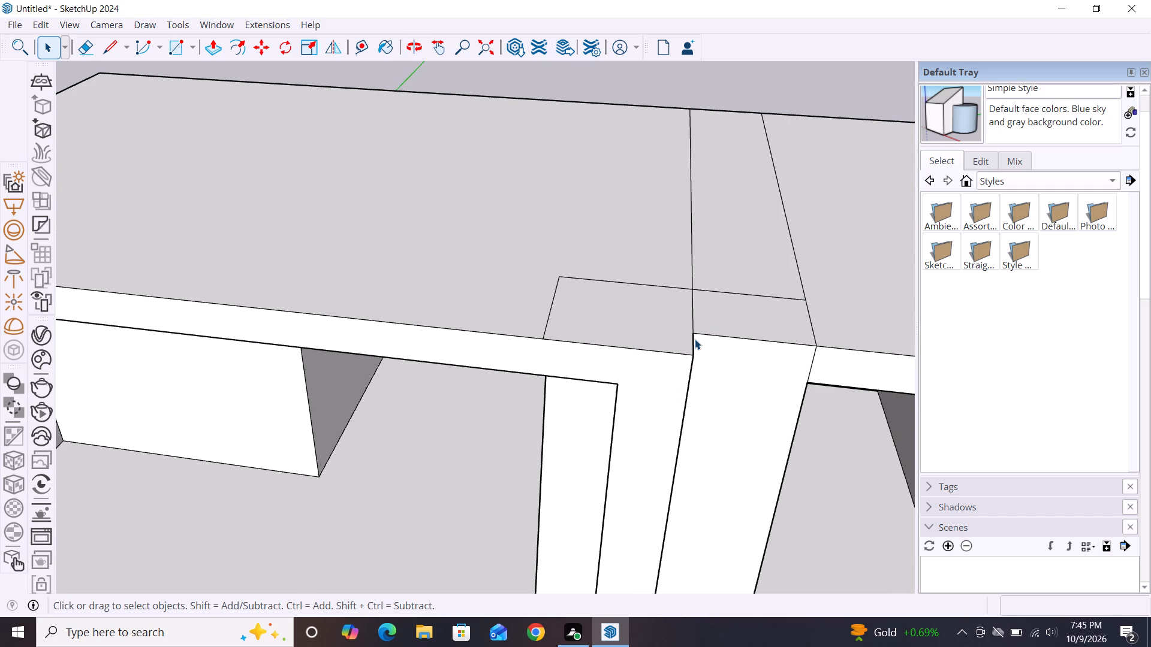
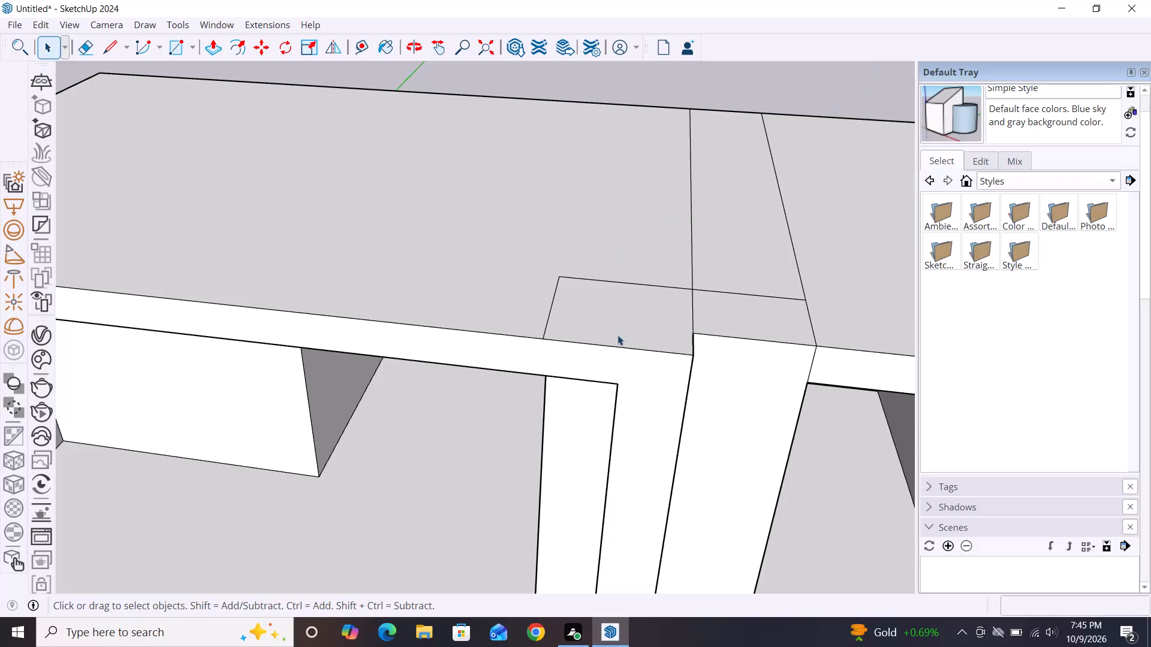
Draw a line about 2' 1/8" long across the small roof rectangle, from the step corner of the vertical strip to the rectangle's side edge.
scroll(611, 337, down, 1)
scroll(762, 337, down, 1)
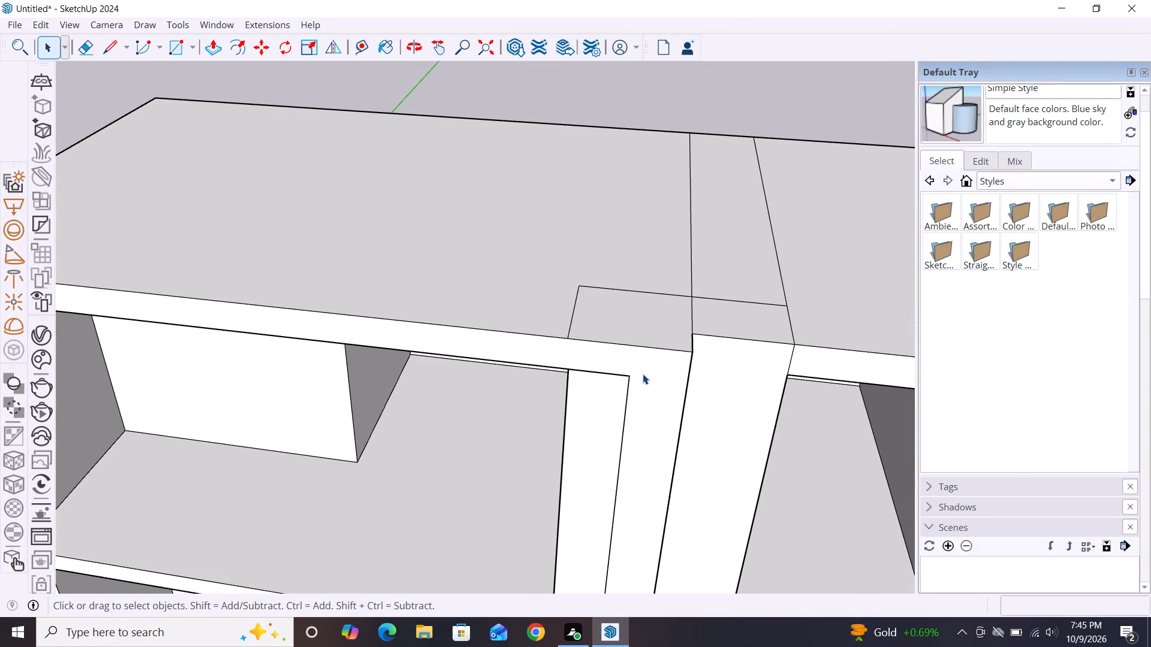
scroll(715, 358, down, 2)
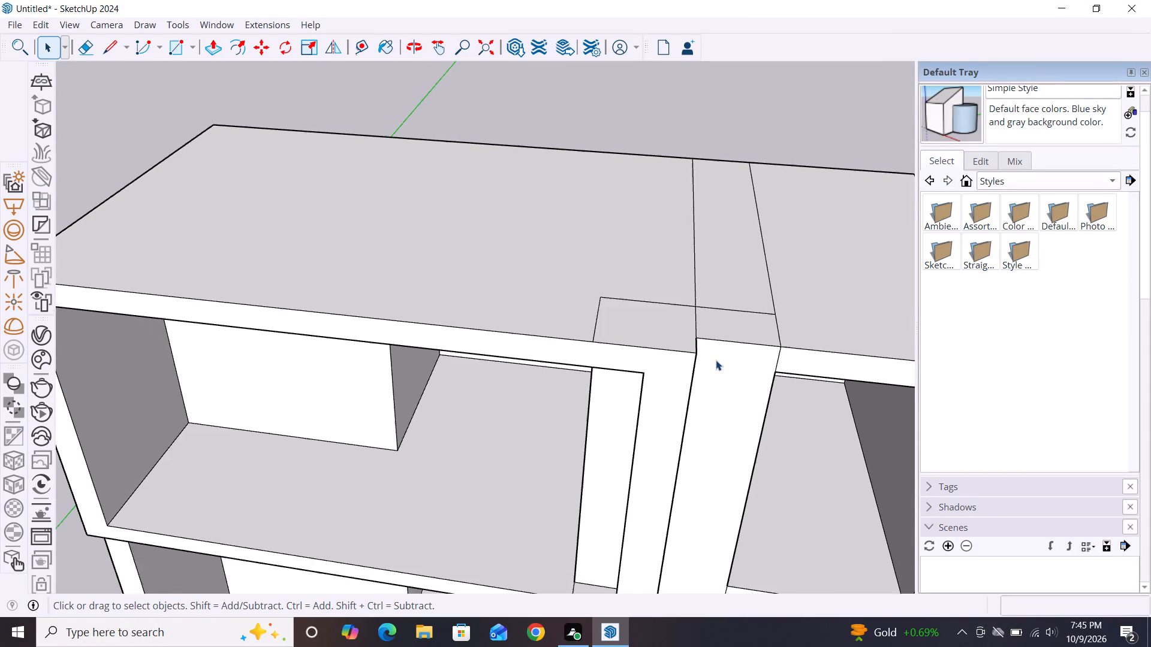
scroll(716, 360, down, 1)
scroll(702, 402, up, 3)
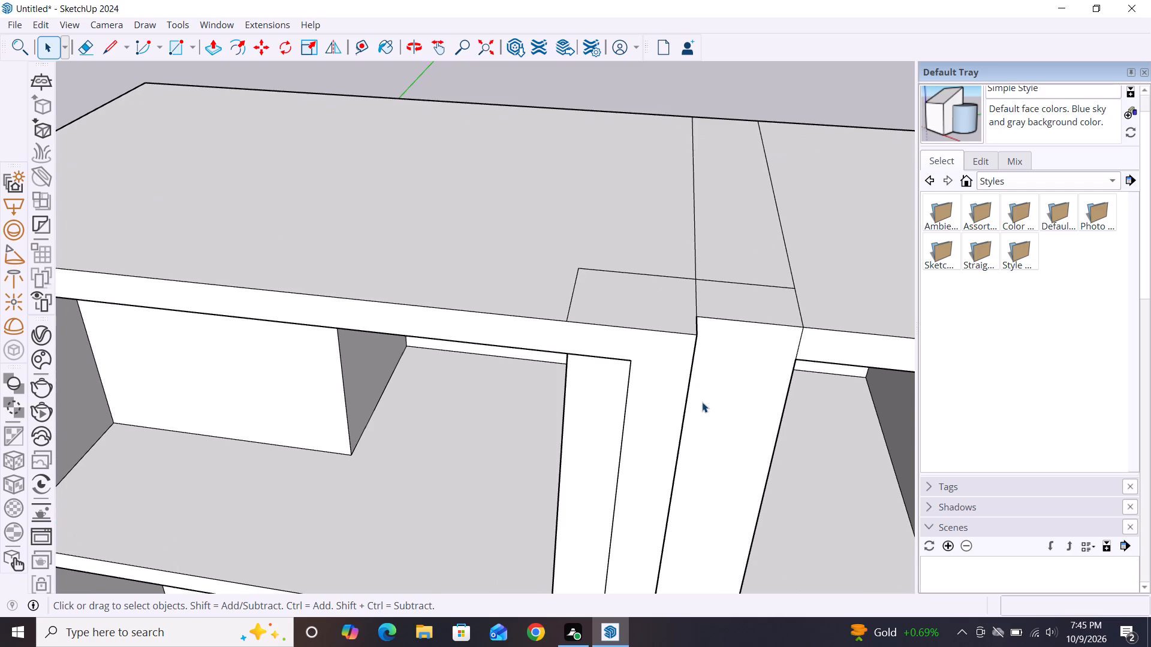
key(l)
double_click(697, 321)
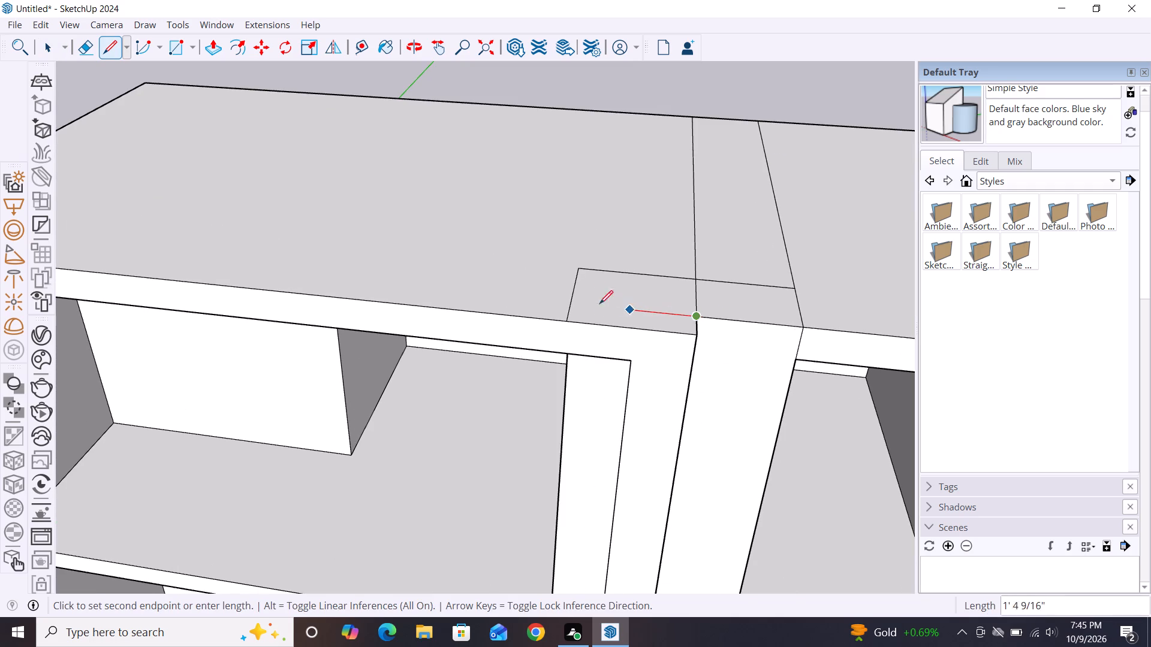
click(574, 302)
key(space)
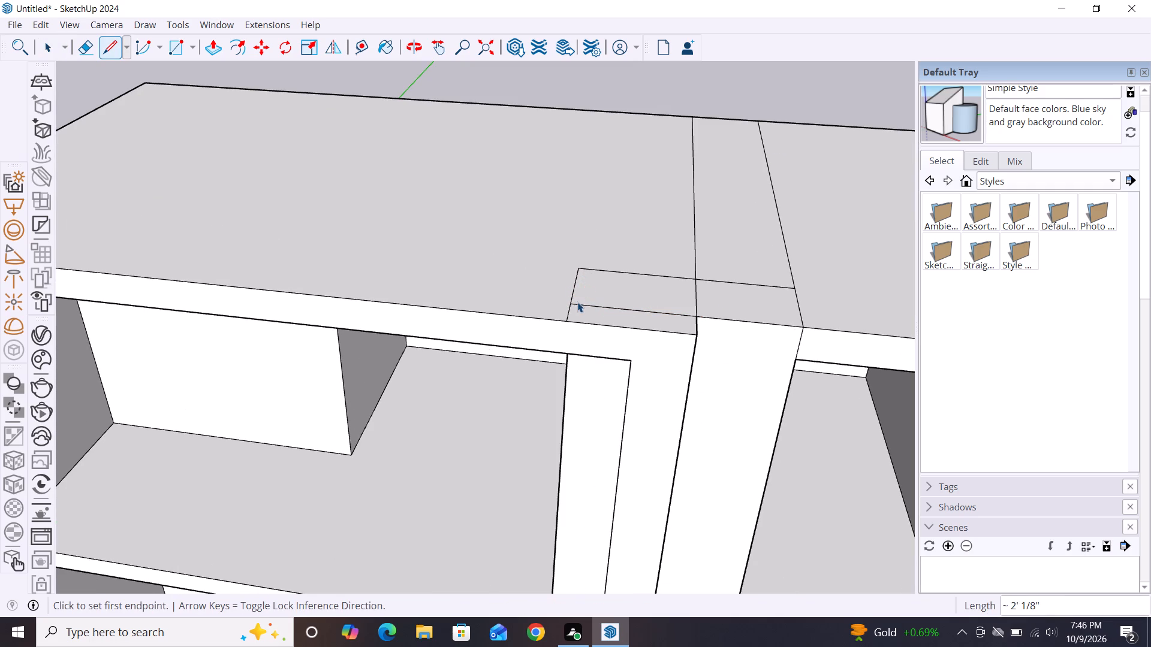
Erase the short edge left in front of the new roof line and the seam segment dividing the small roof rectangle.
key(e)
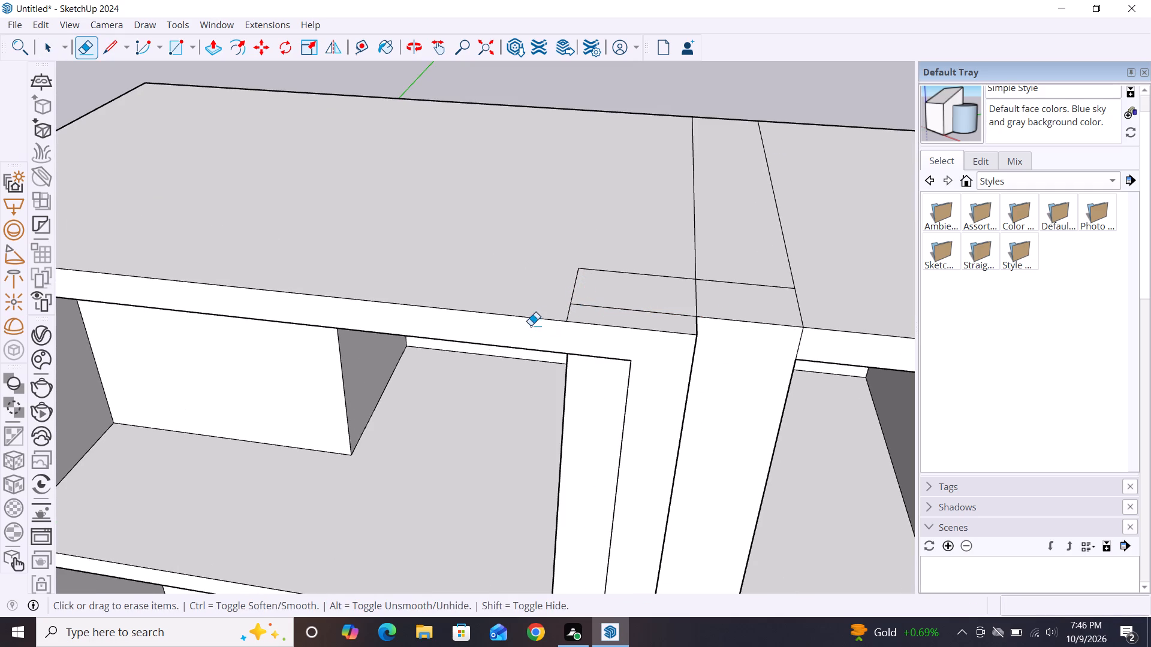
click(570, 309)
scroll(560, 367, down, 2)
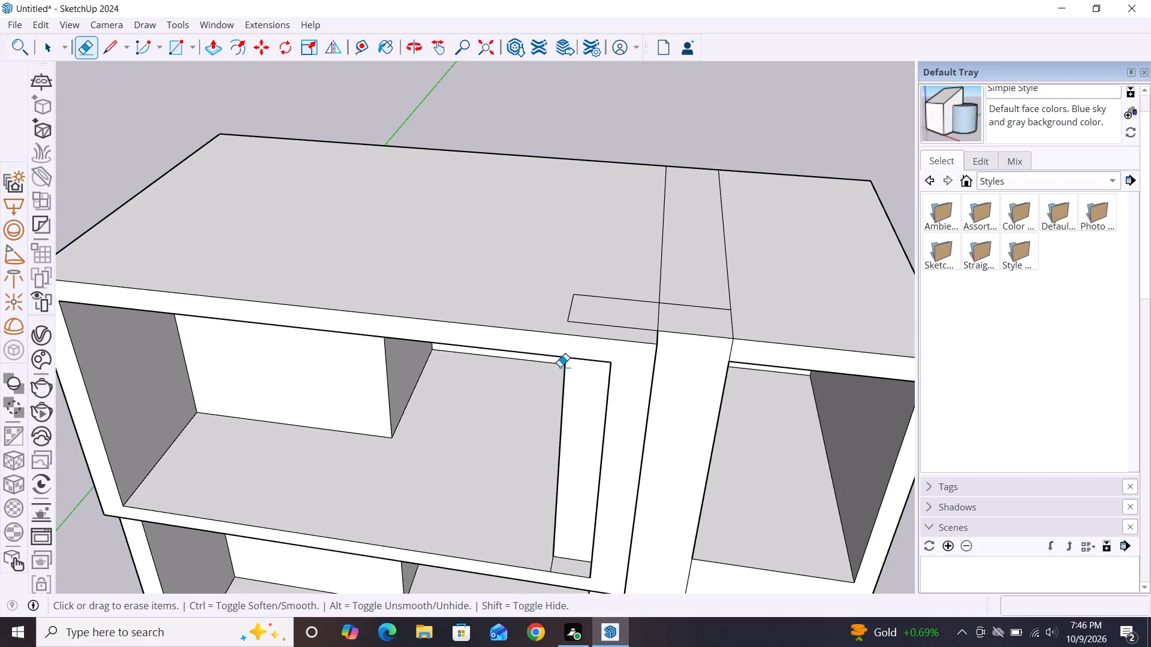
scroll(669, 305, up, 4)
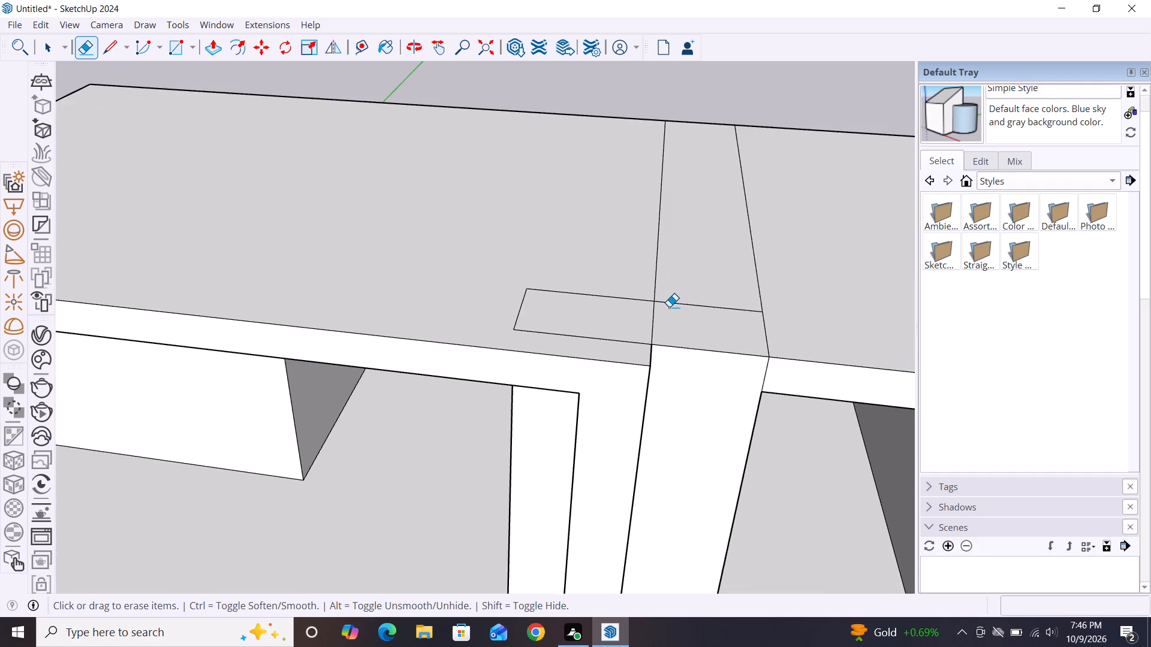
scroll(669, 307, up, 2)
click(649, 327)
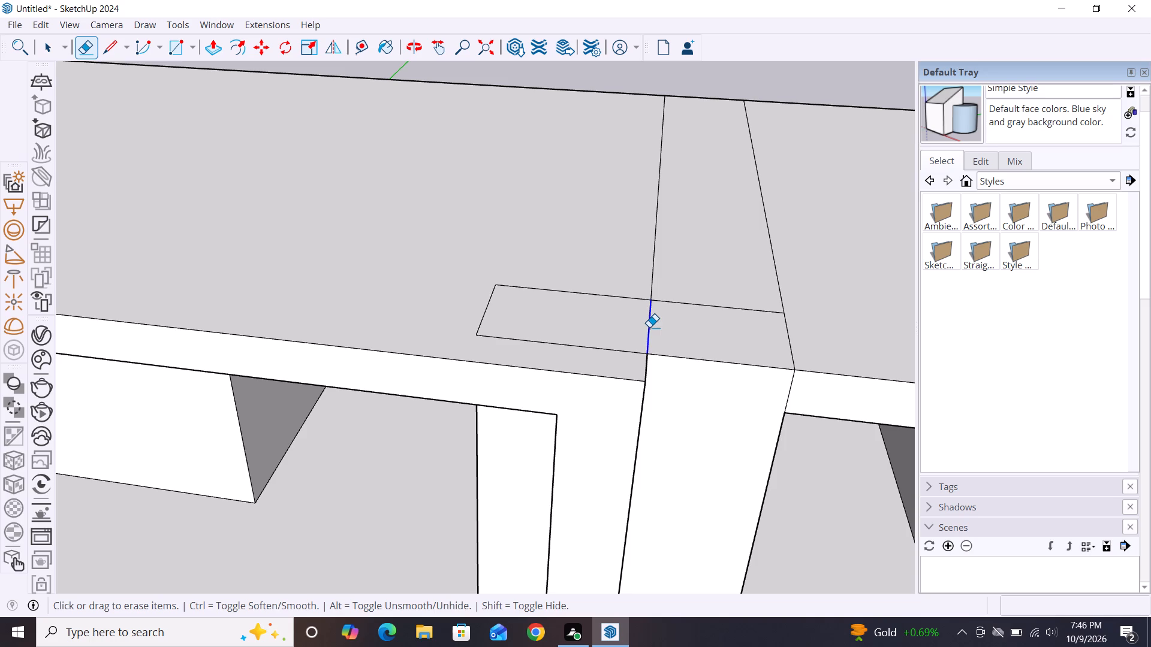
Push/Pull the merged roof rectangle above the vertical strip upward by about 4' 3/8" as a raised tower block.
scroll(696, 258, down, 8)
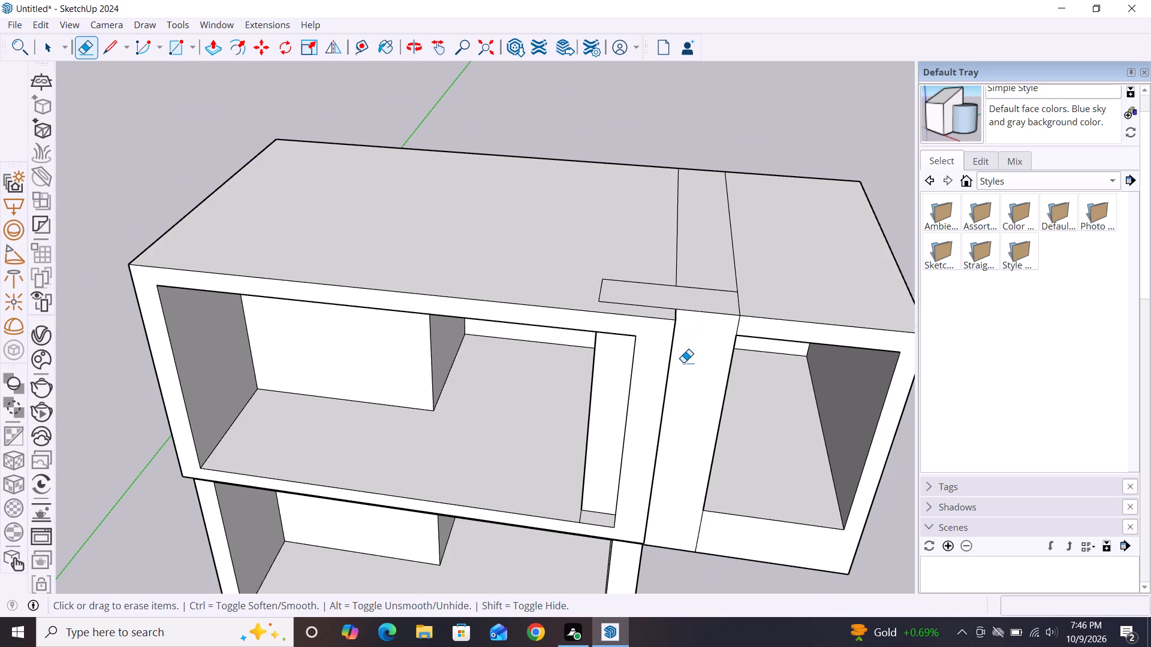
key(p)
click(695, 301)
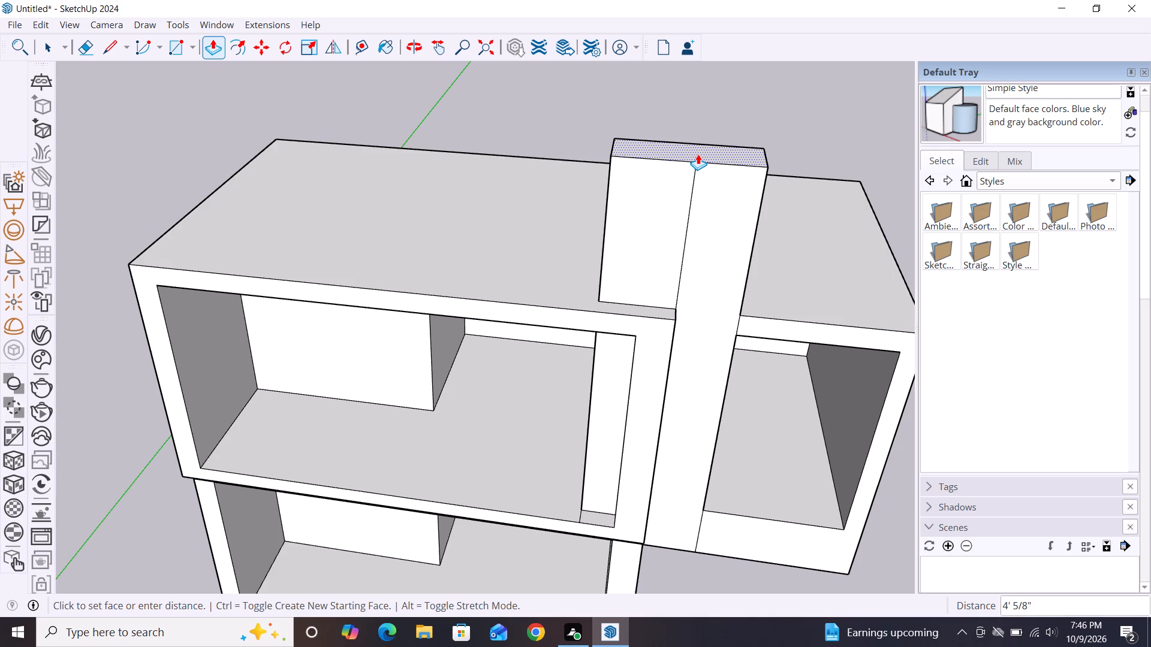
click(710, 156)
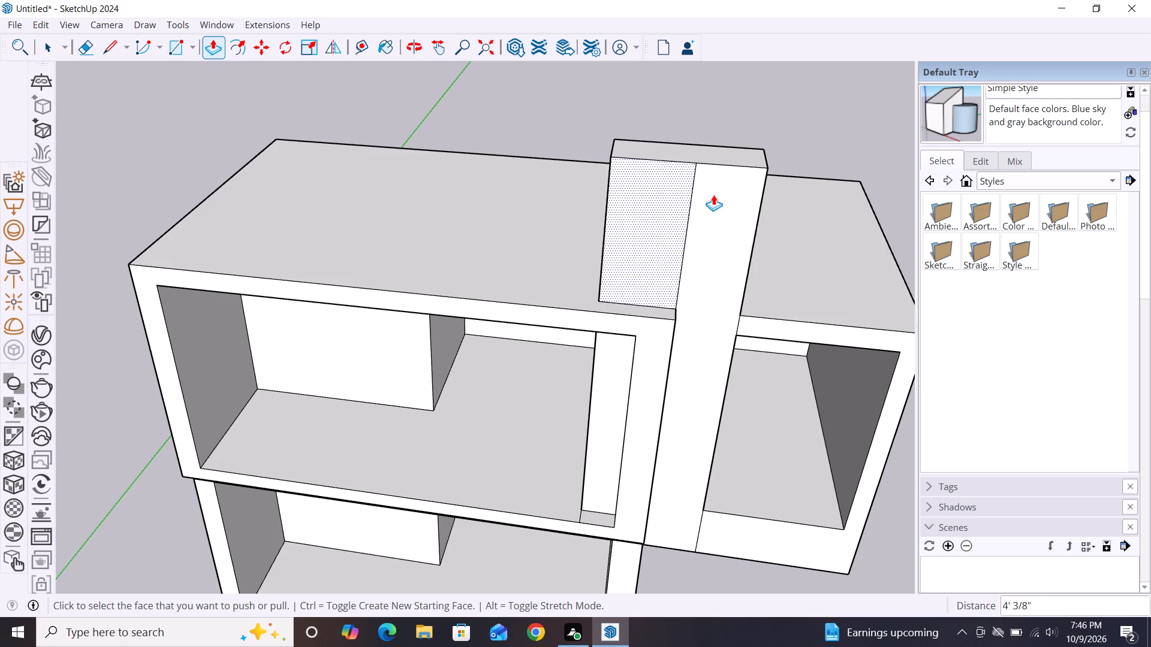
Erase the vertical seam on the front face of the raised tower block.
key(e)
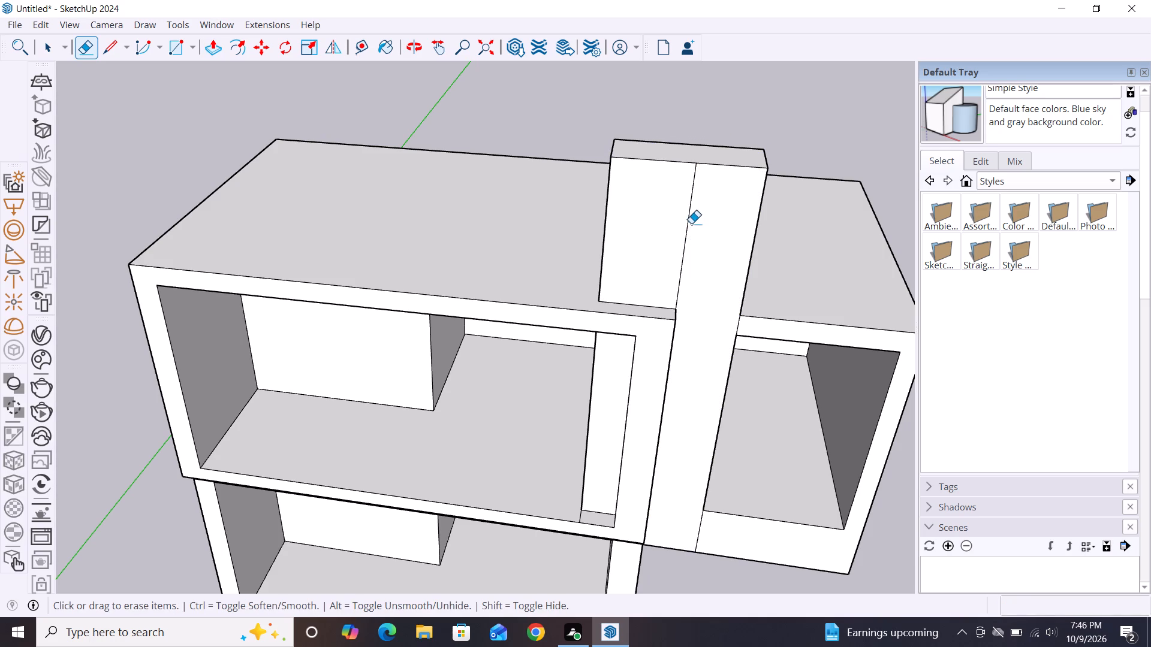
click(690, 220)
scroll(677, 294, down, 7)
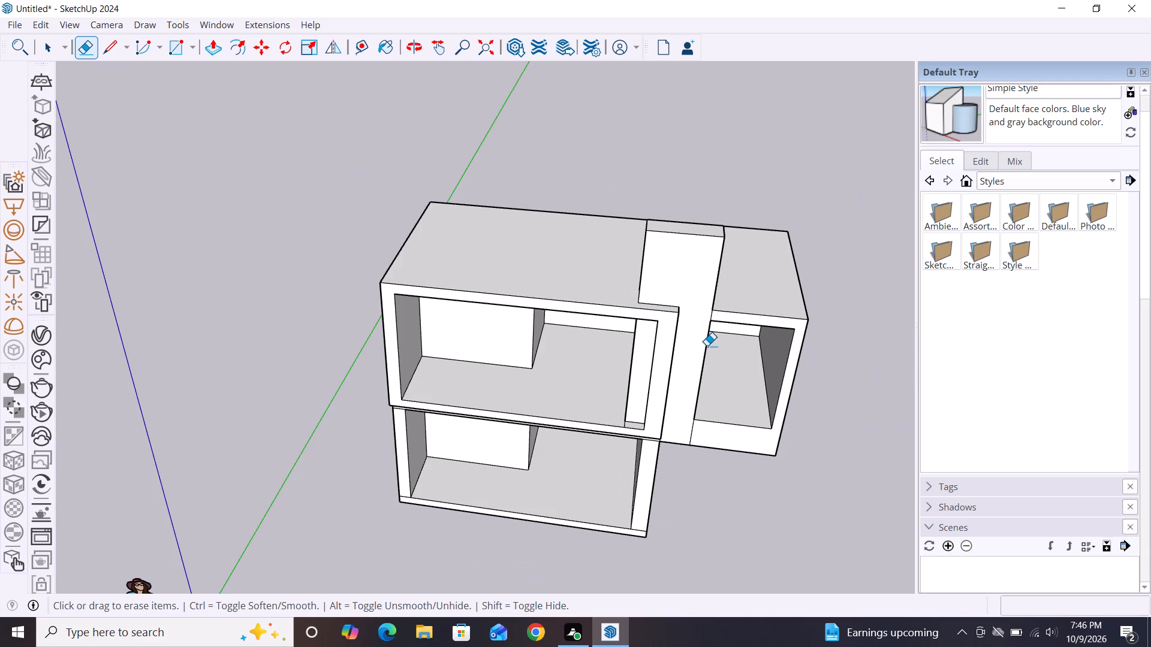
Examine the raised tower block's proportions against the two-storey front and upper side volume from the front.
key(space)
scroll(649, 301, down, 4)
alt+middle_drag(764, 400, 742, 281)
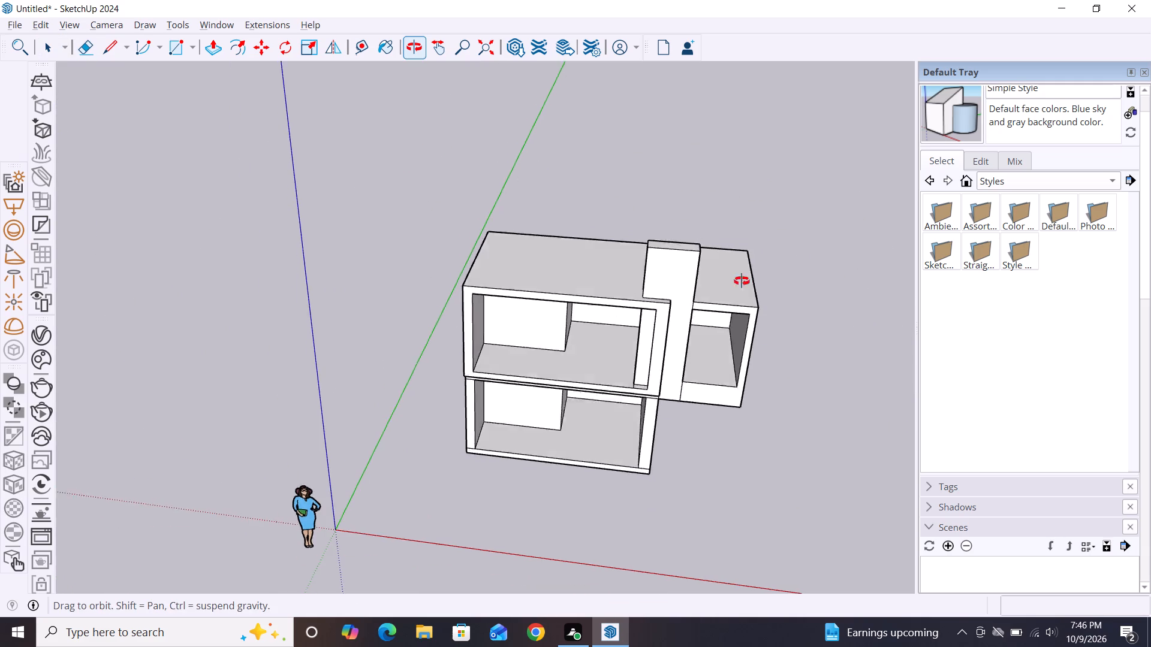
alt+middle_drag(742, 281, 787, 255)
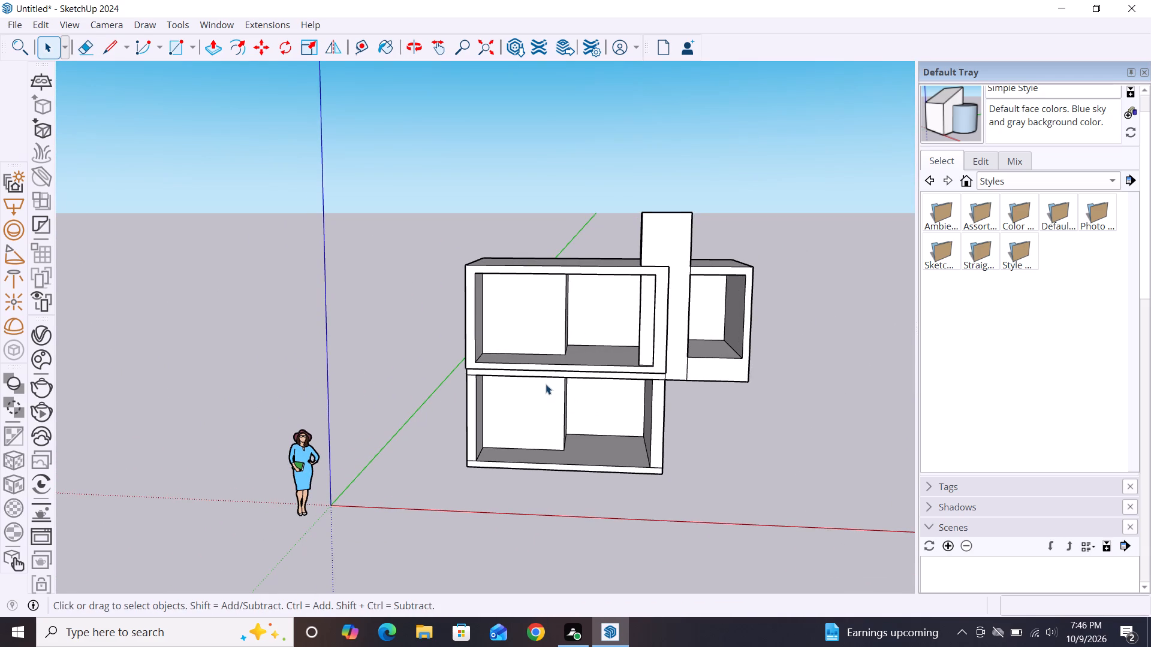
scroll(545, 383, up, 4)
scroll(513, 348, down, 3)
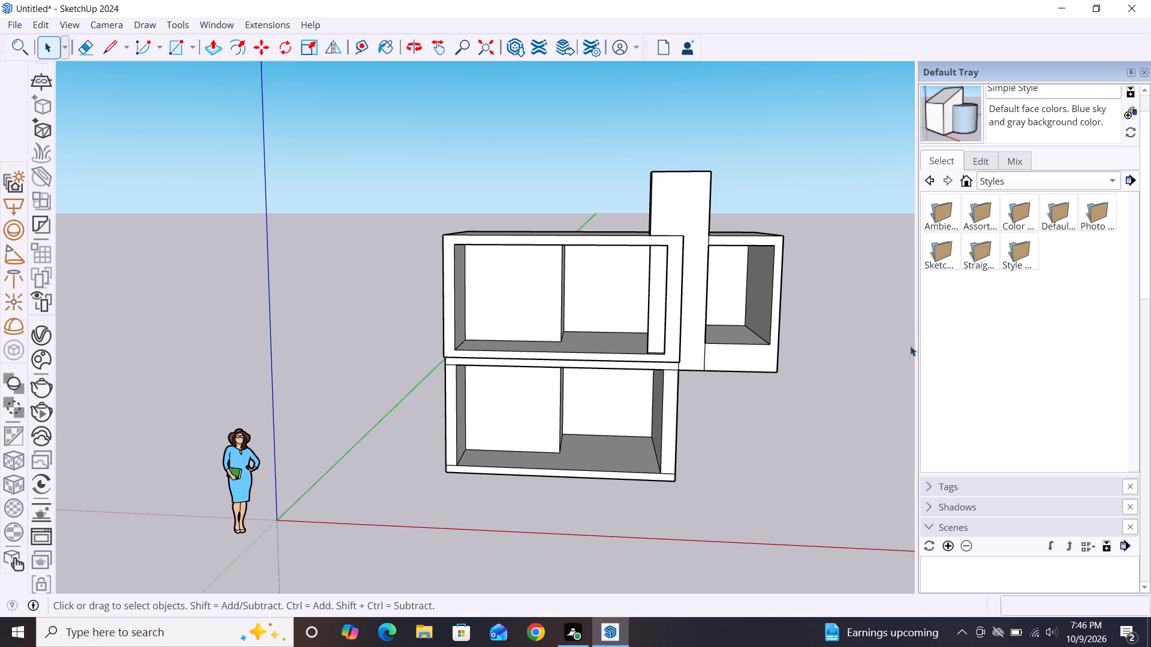
scroll(568, 312, down, 3)
scroll(632, 350, up, 3)
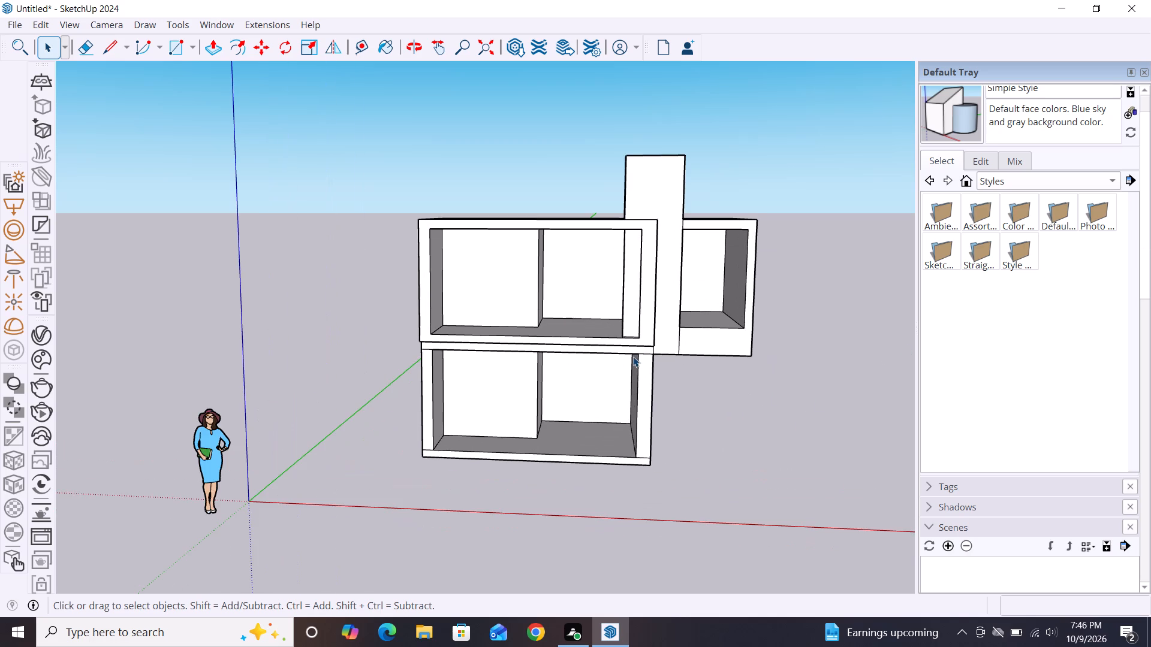
scroll(633, 356, up, 2)
scroll(558, 356, down, 2)
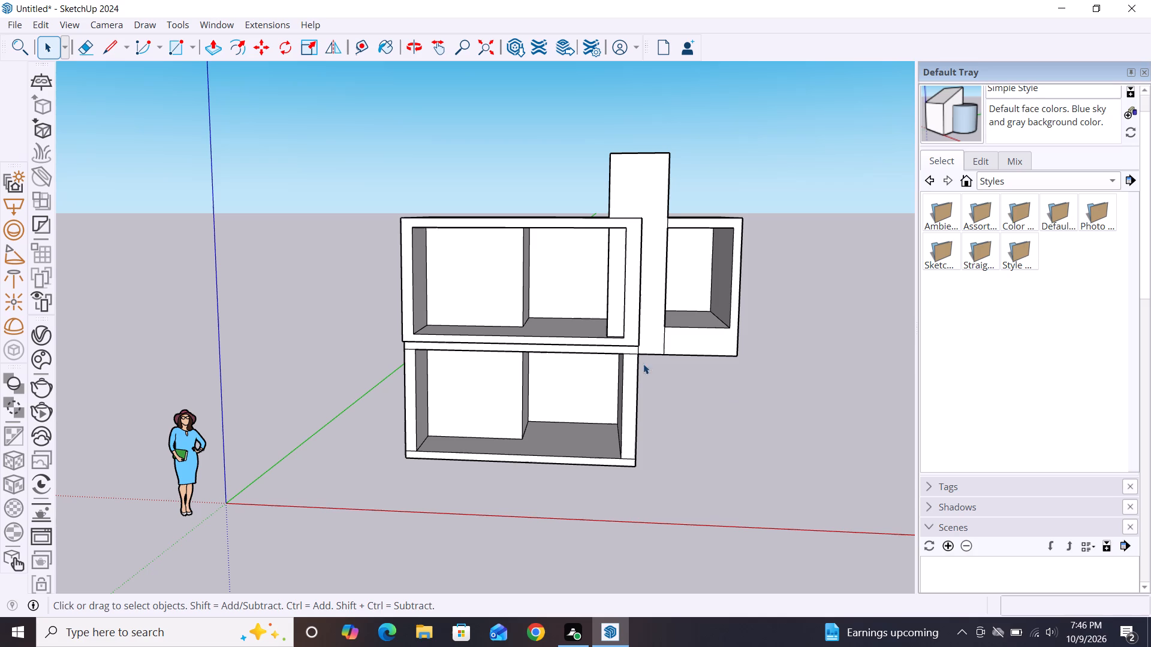
scroll(495, 320, down, 2)
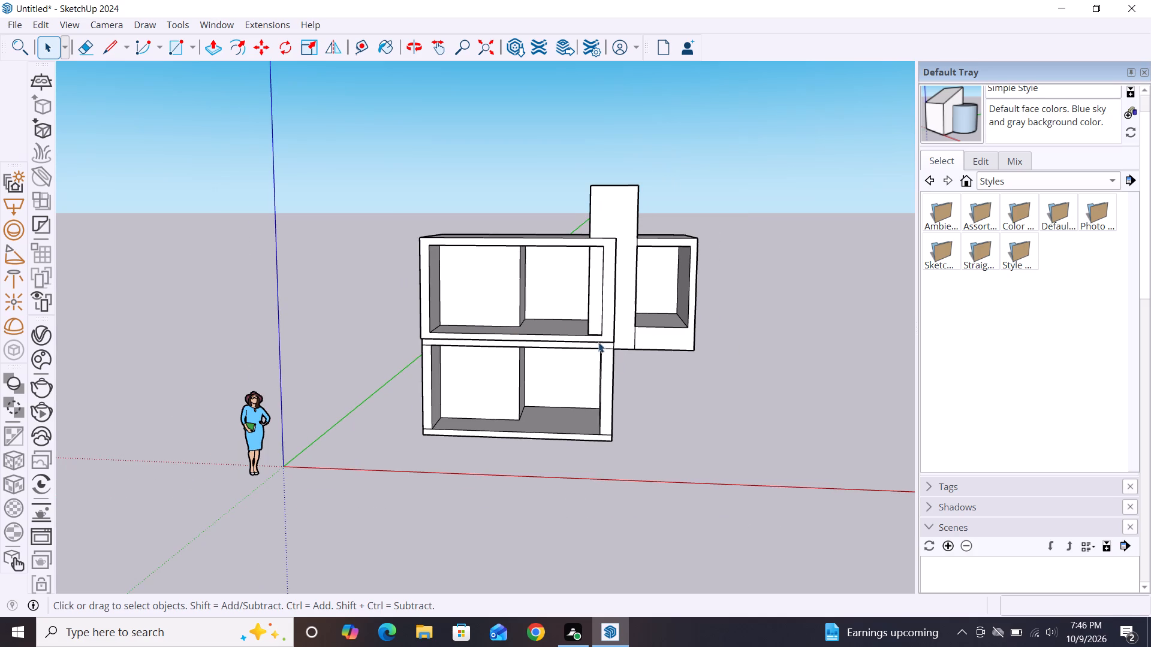
scroll(604, 342, up, 2)
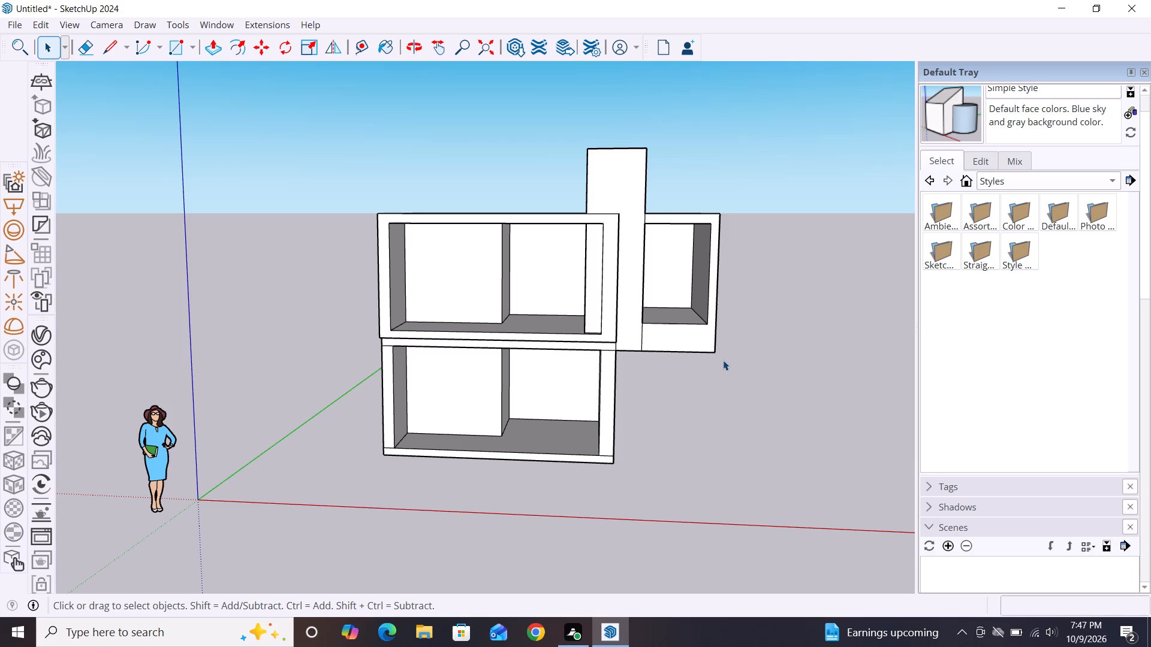
scroll(611, 375, down, 1)
scroll(648, 408, down, 2)
scroll(483, 412, up, 3)
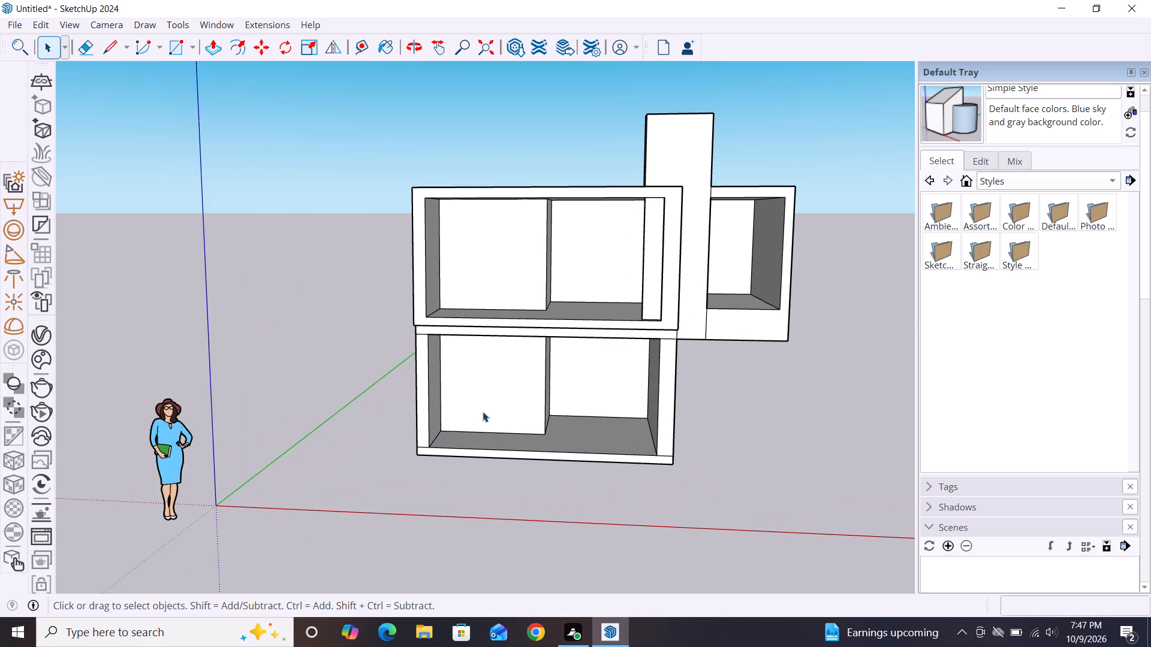
scroll(520, 406, down, 2)
scroll(543, 418, up, 1)
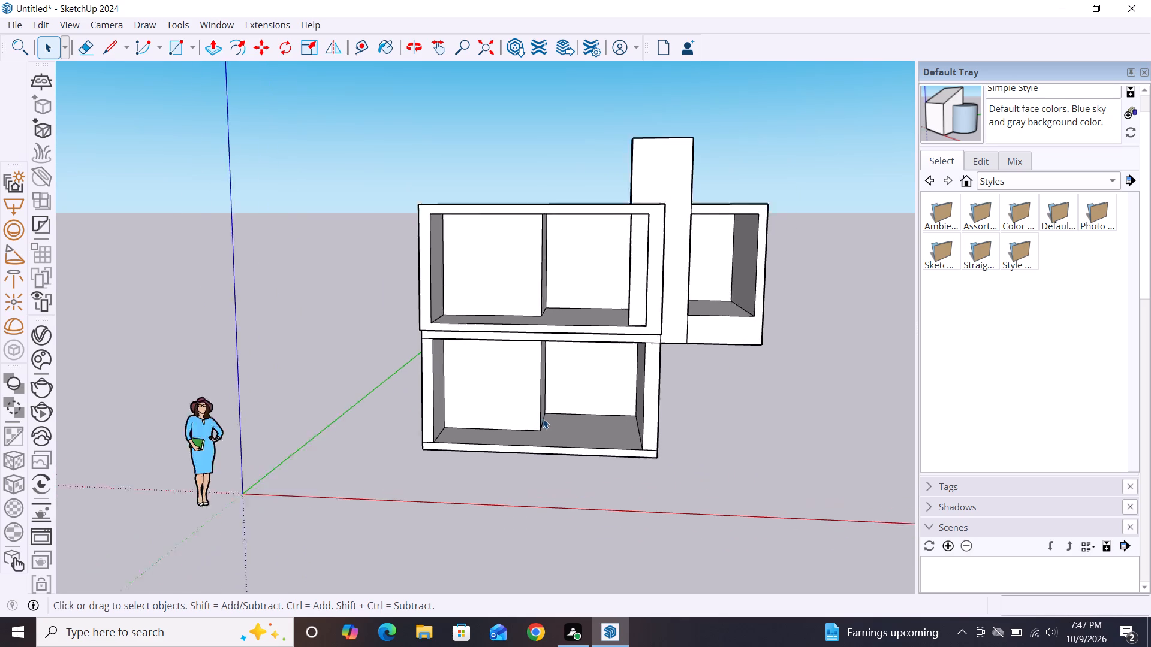
scroll(543, 418, up, 2)
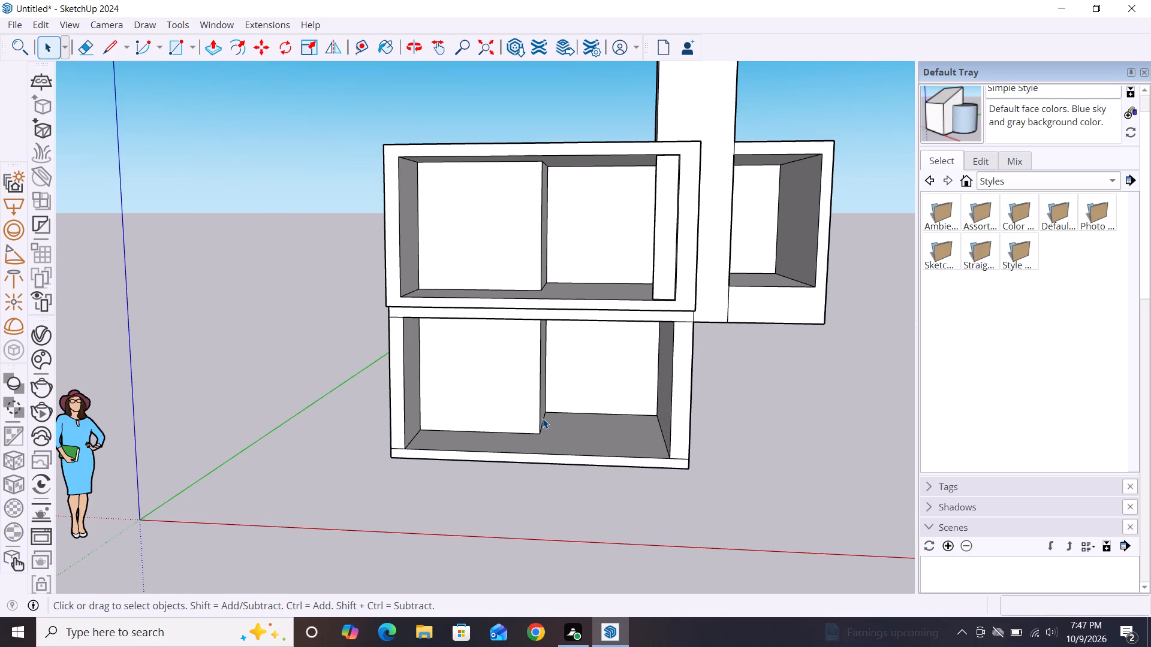
scroll(659, 377, down, 2)
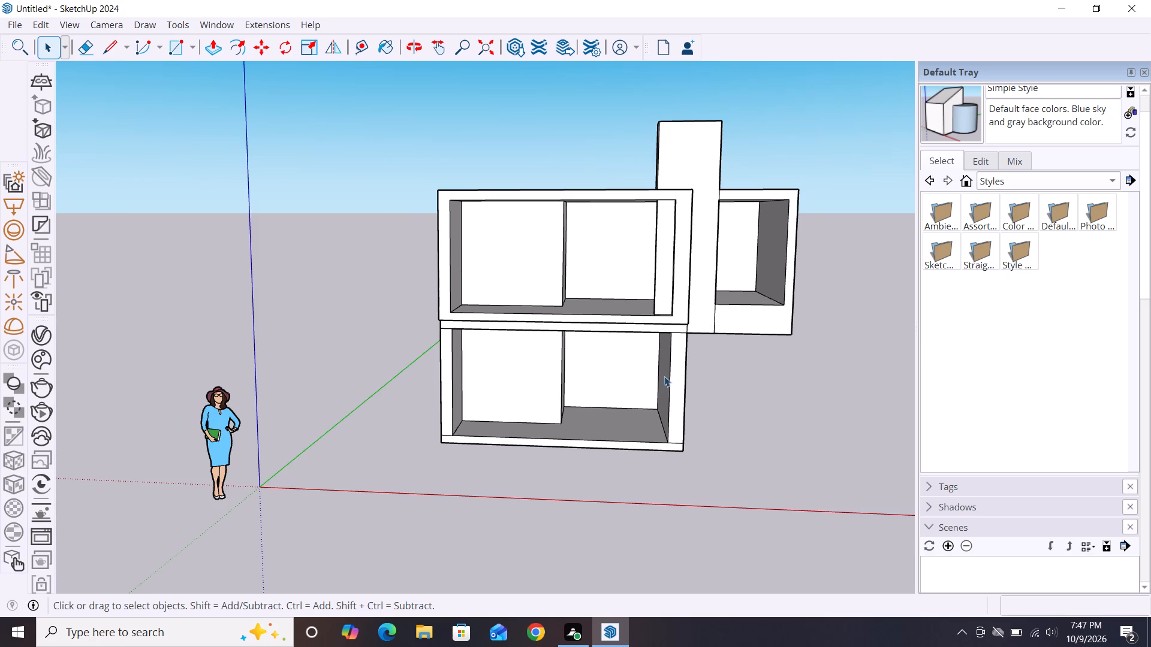
scroll(657, 368, up, 3)
scroll(657, 368, down, 3)
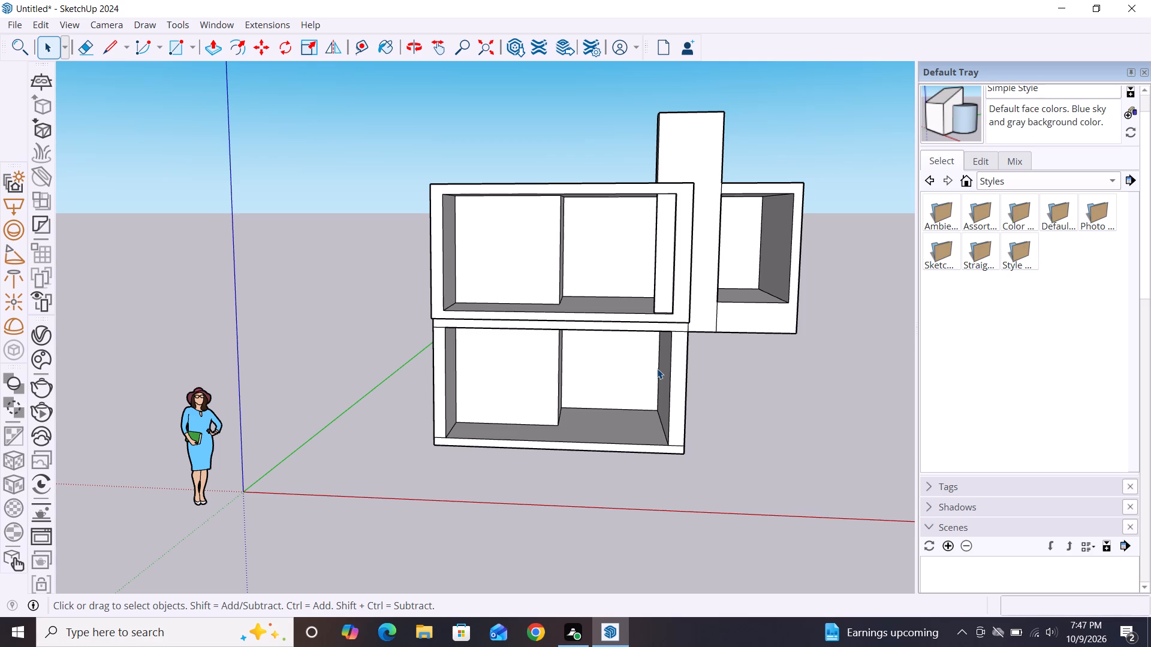
scroll(415, 258, down, 3)
scroll(673, 360, up, 2)
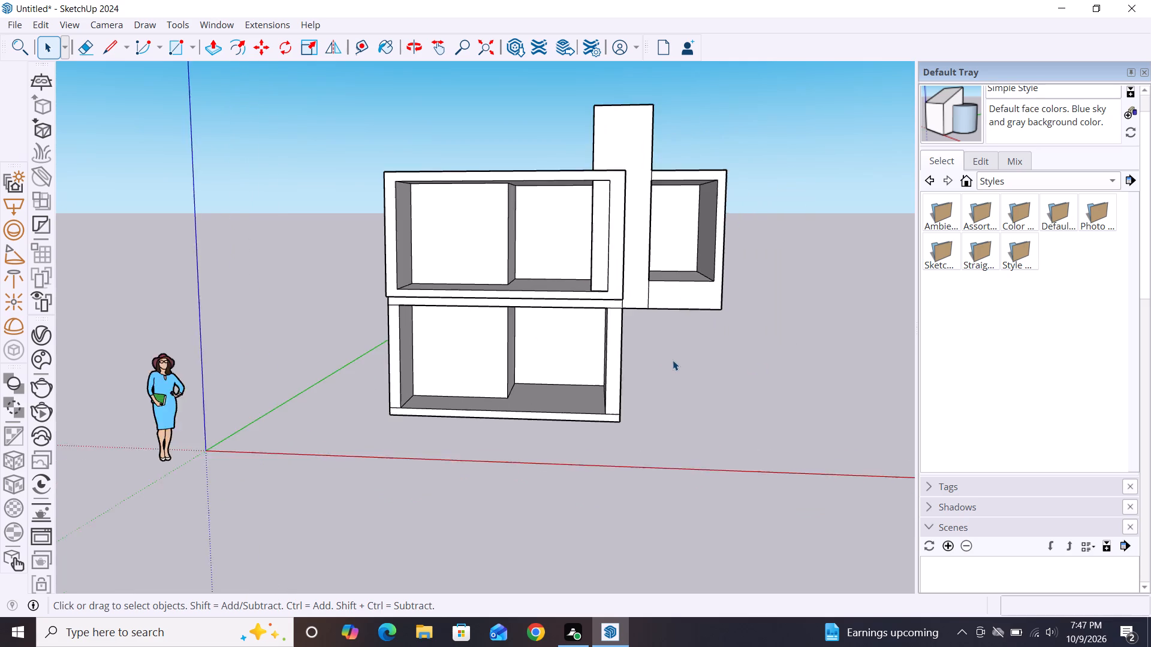
Inspect the junction beneath the tower and side volume up close, and view the whole block from both sides.
scroll(673, 360, up, 1)
scroll(592, 338, down, 1)
scroll(657, 293, up, 4)
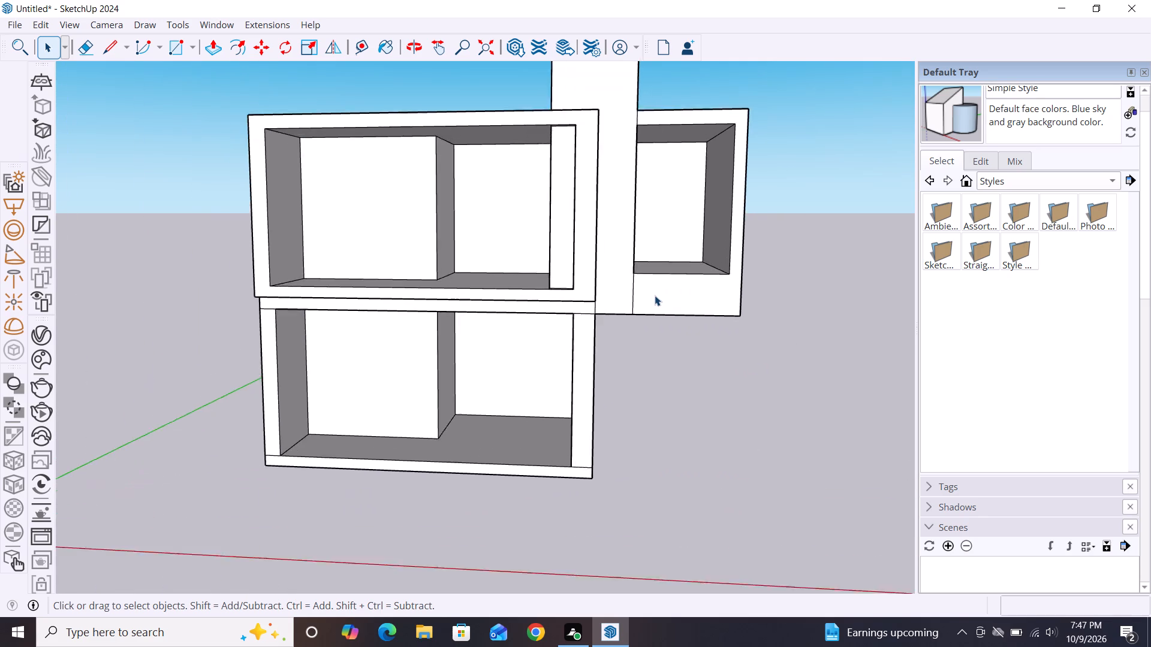
scroll(655, 295, up, 3)
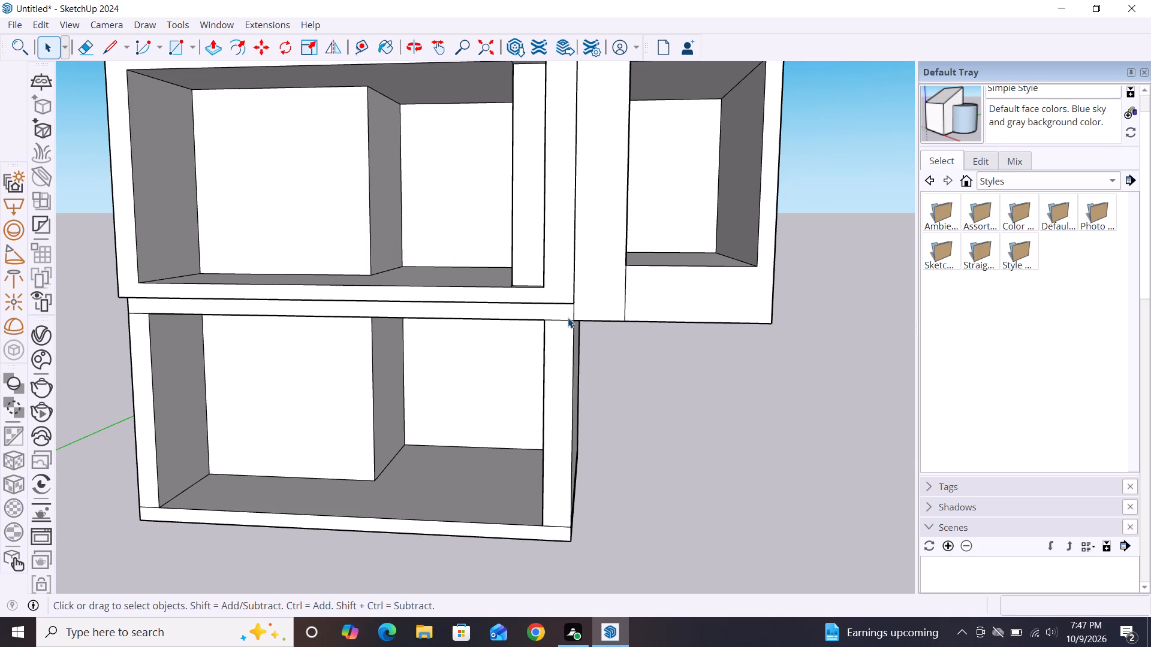
scroll(631, 326, down, 2)
middle_drag(745, 385, 584, 400)
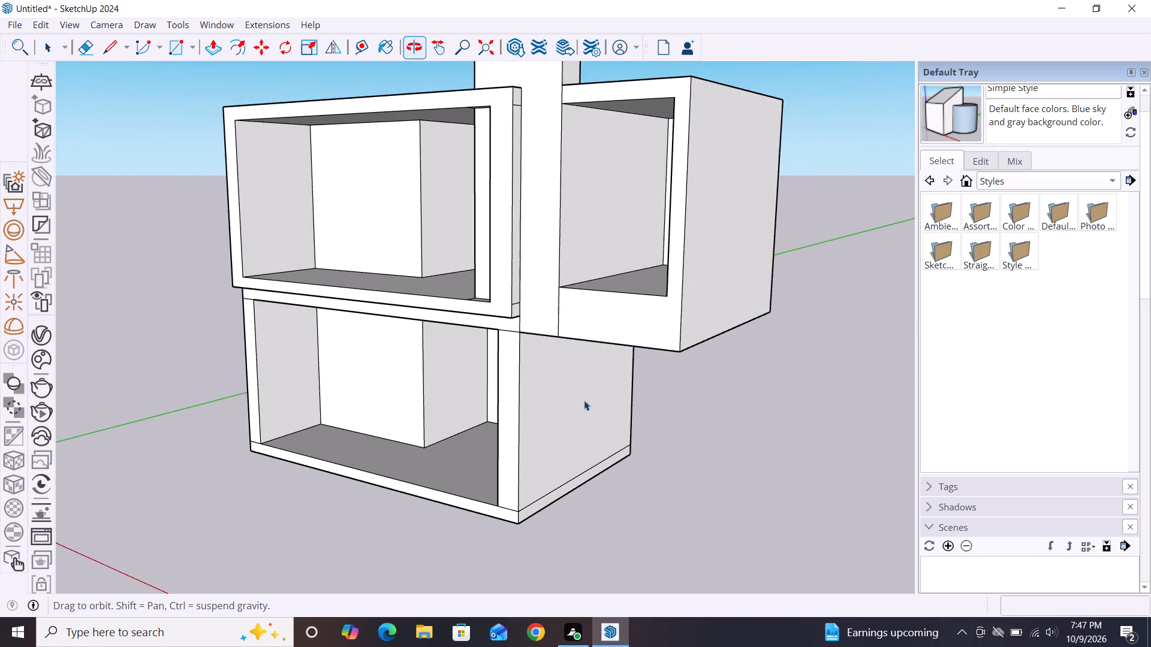
scroll(584, 400, down, 1)
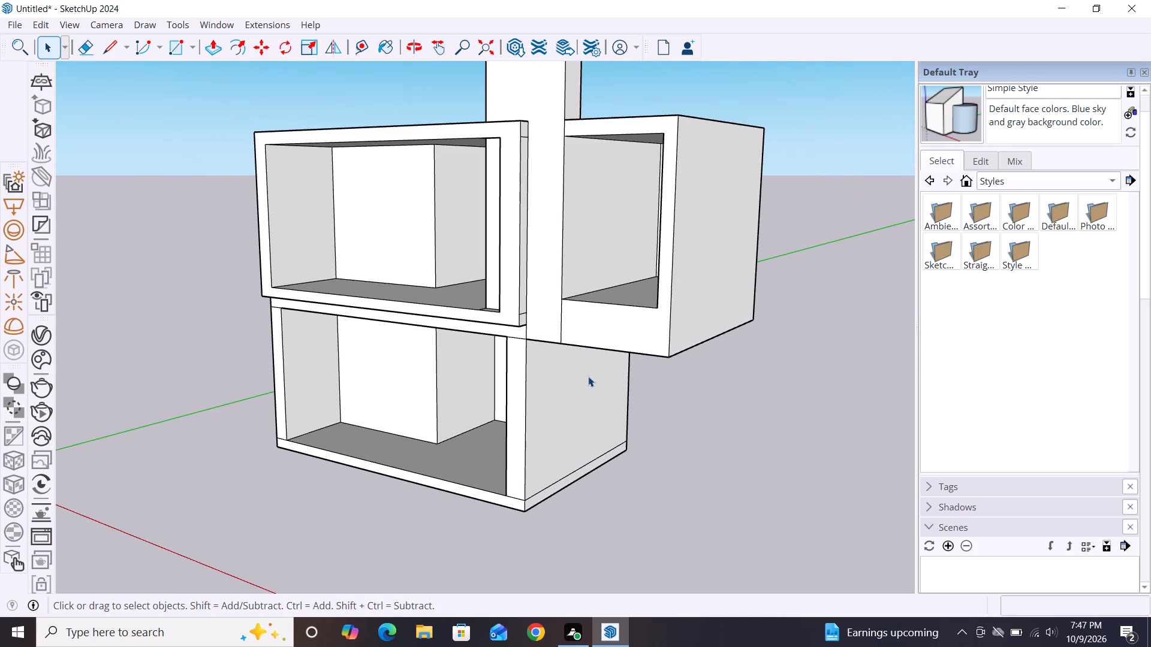
scroll(463, 364, down, 1)
middle_drag(489, 421, 777, 462)
scroll(743, 396, down, 2)
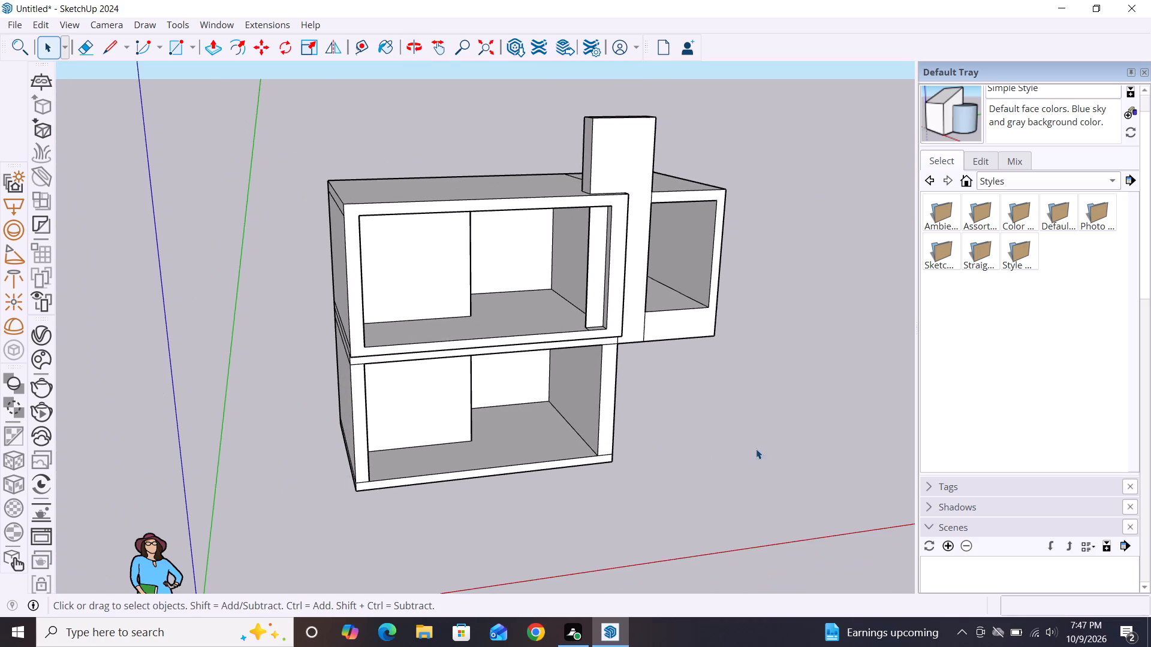
middle_drag(756, 449, 629, 391)
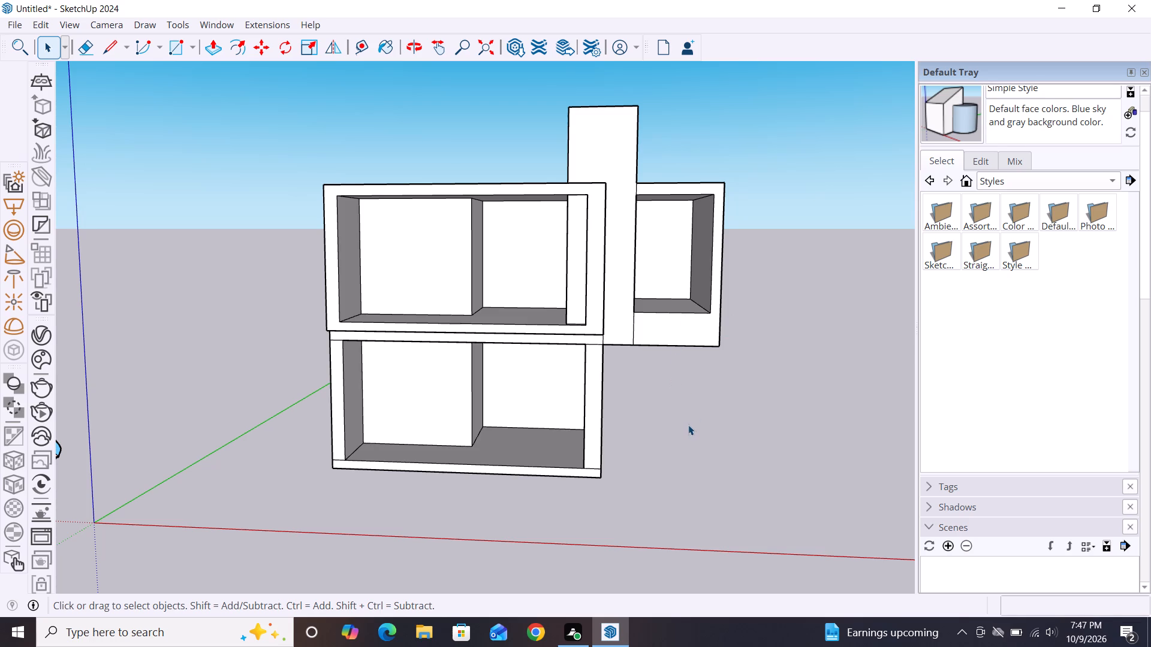
Examine the whole block from the front and side, then the underside of the upper side volume.
scroll(714, 329, down, 2)
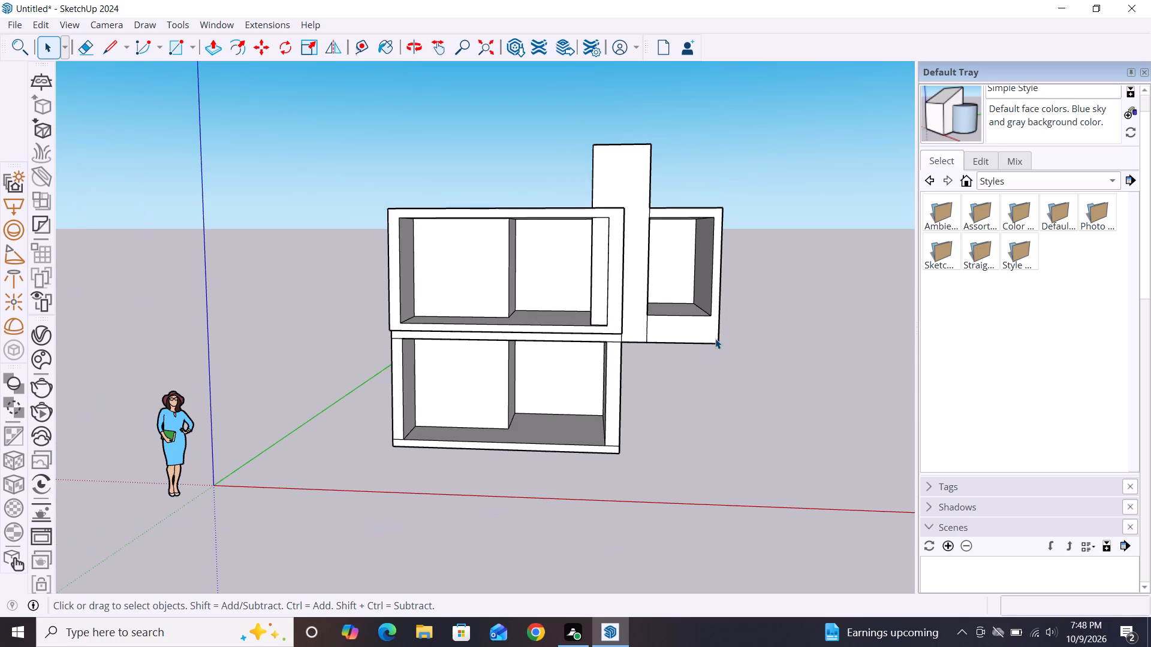
scroll(715, 338, down, 1)
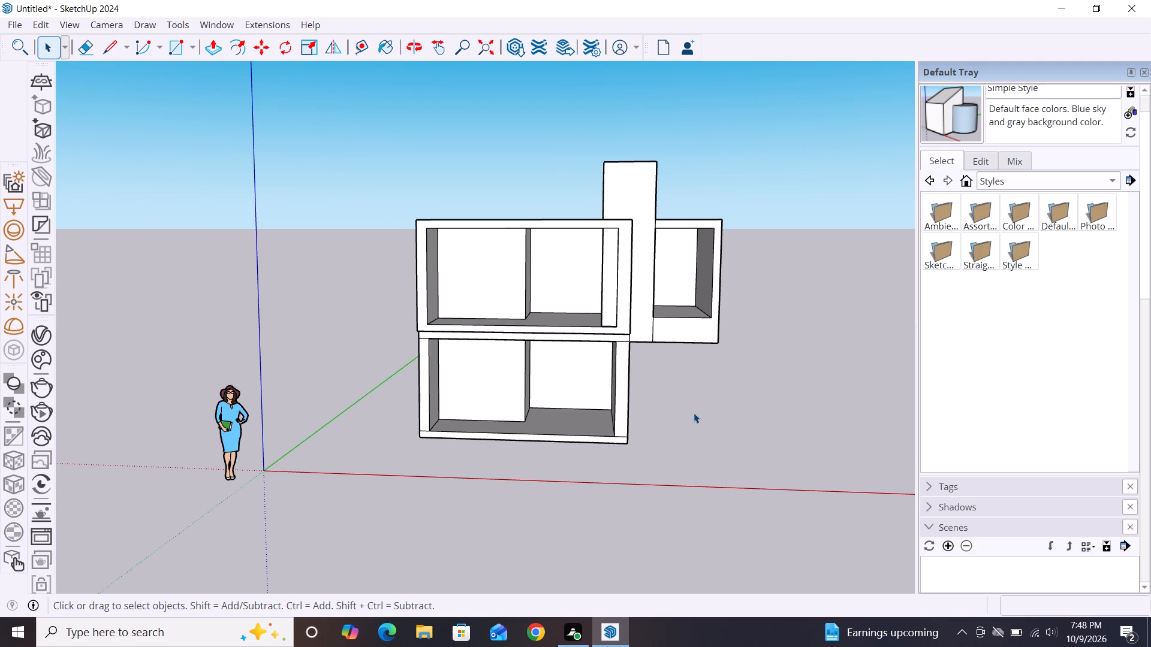
scroll(678, 385, down, 1)
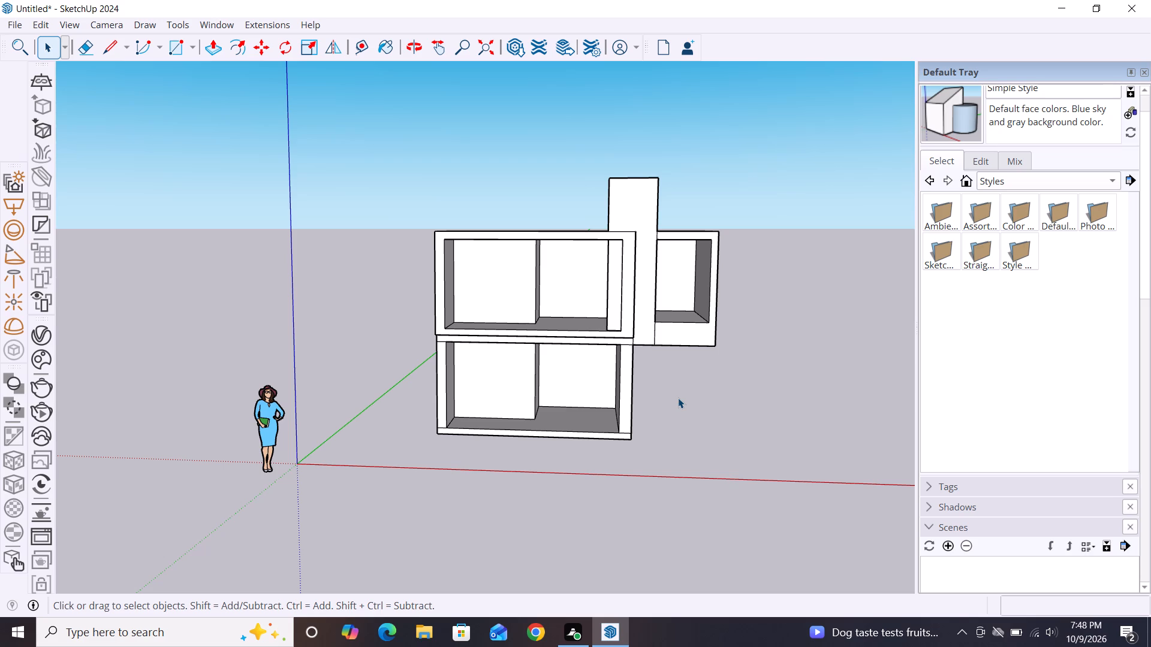
scroll(746, 294, down, 3)
scroll(727, 343, down, 2)
middle_drag(721, 398, 713, 400)
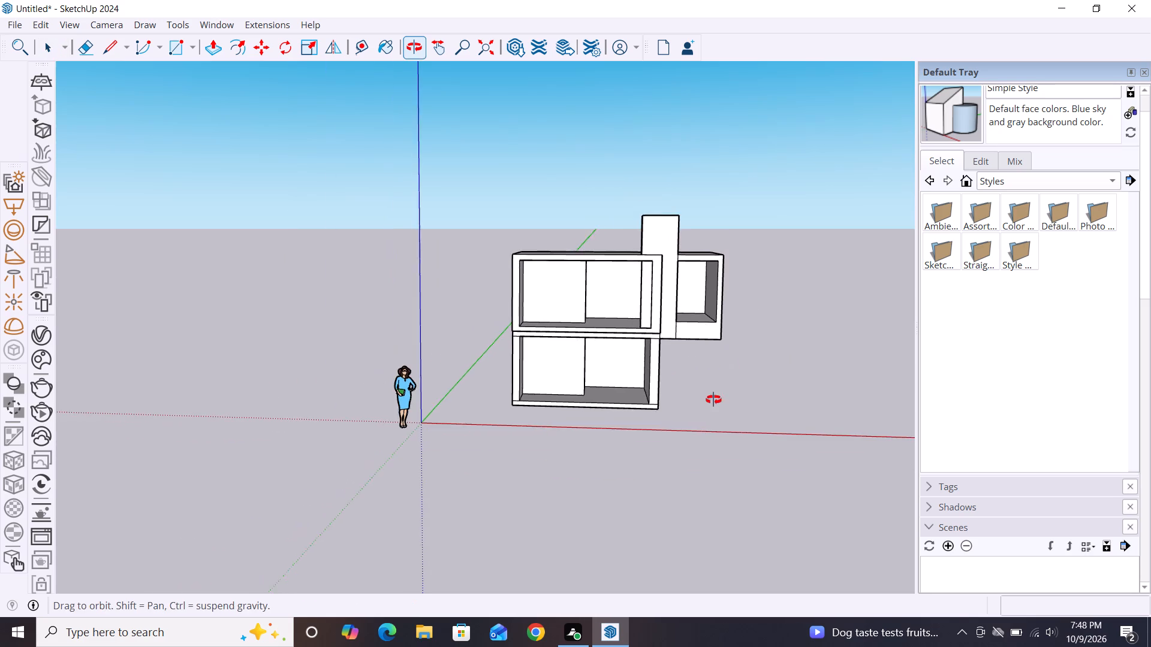
middle_drag(713, 400, 332, 388)
middle_drag(663, 455, 612, 259)
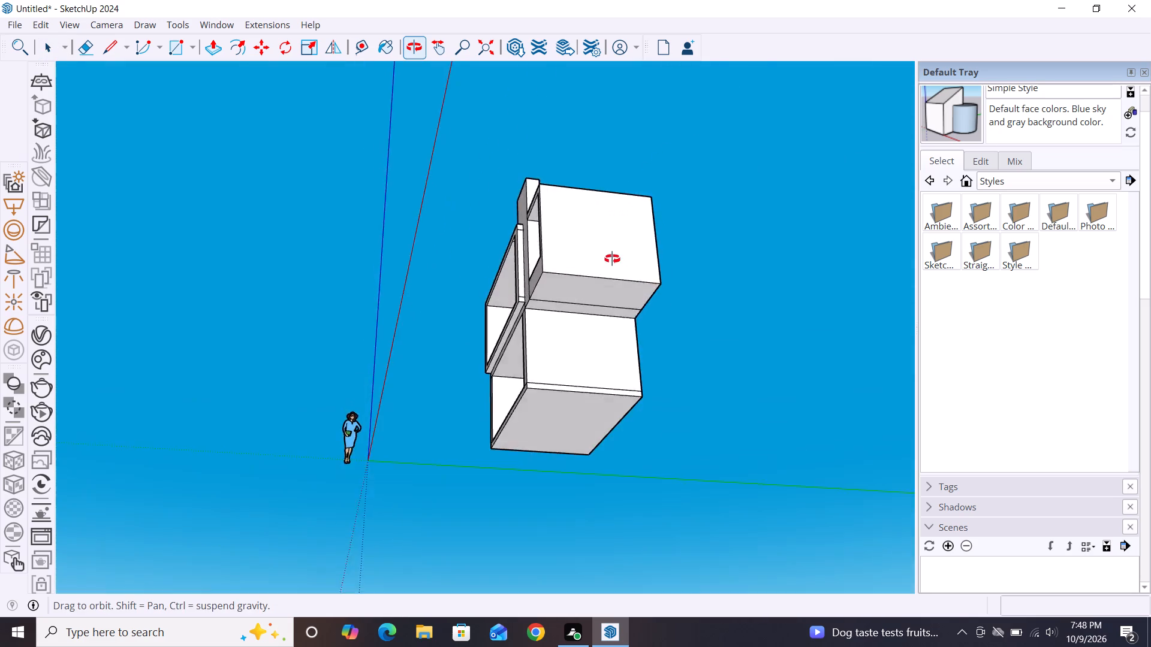
middle_drag(612, 259, 549, 294)
scroll(558, 327, up, 5)
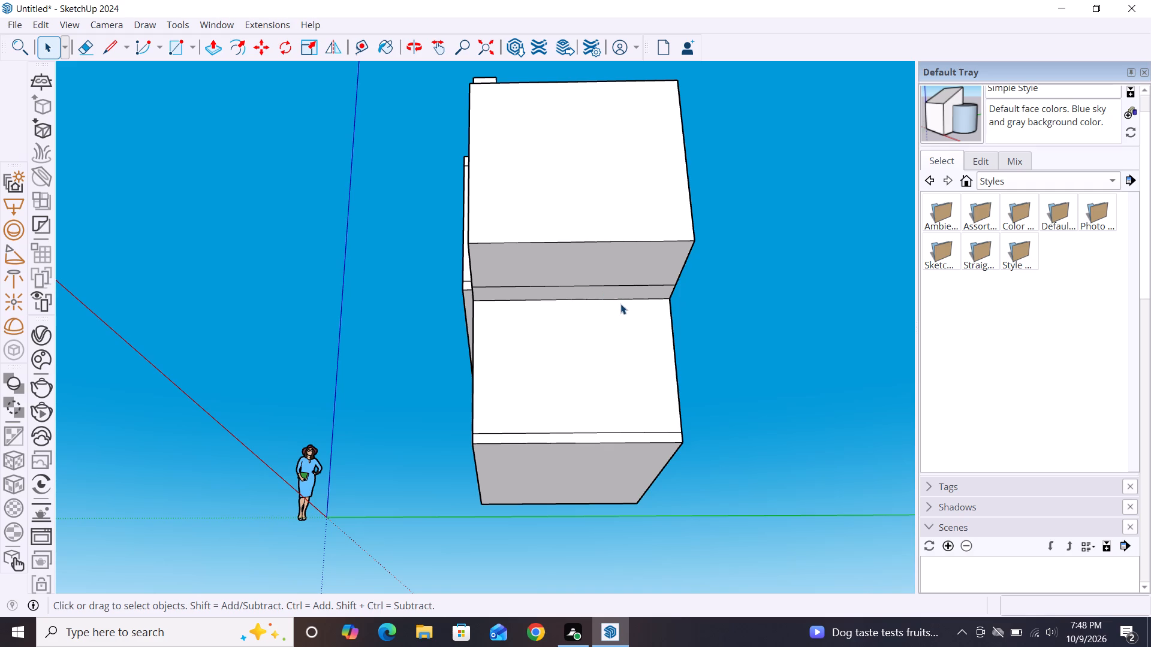
scroll(617, 307, up, 1)
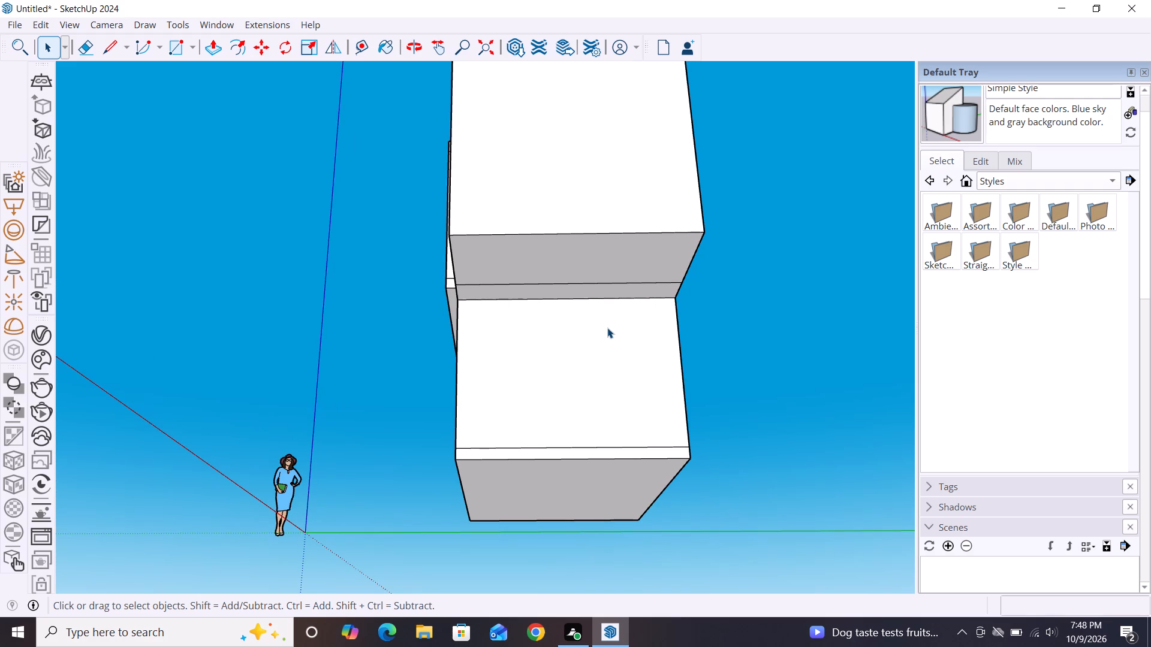
scroll(653, 305, up, 2)
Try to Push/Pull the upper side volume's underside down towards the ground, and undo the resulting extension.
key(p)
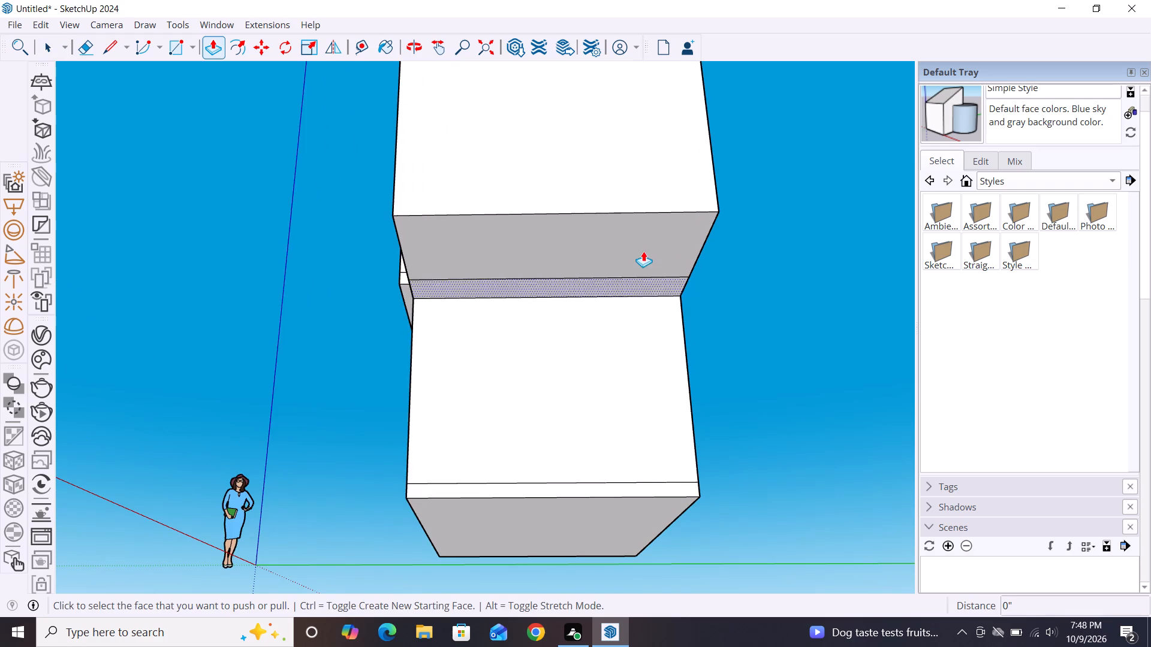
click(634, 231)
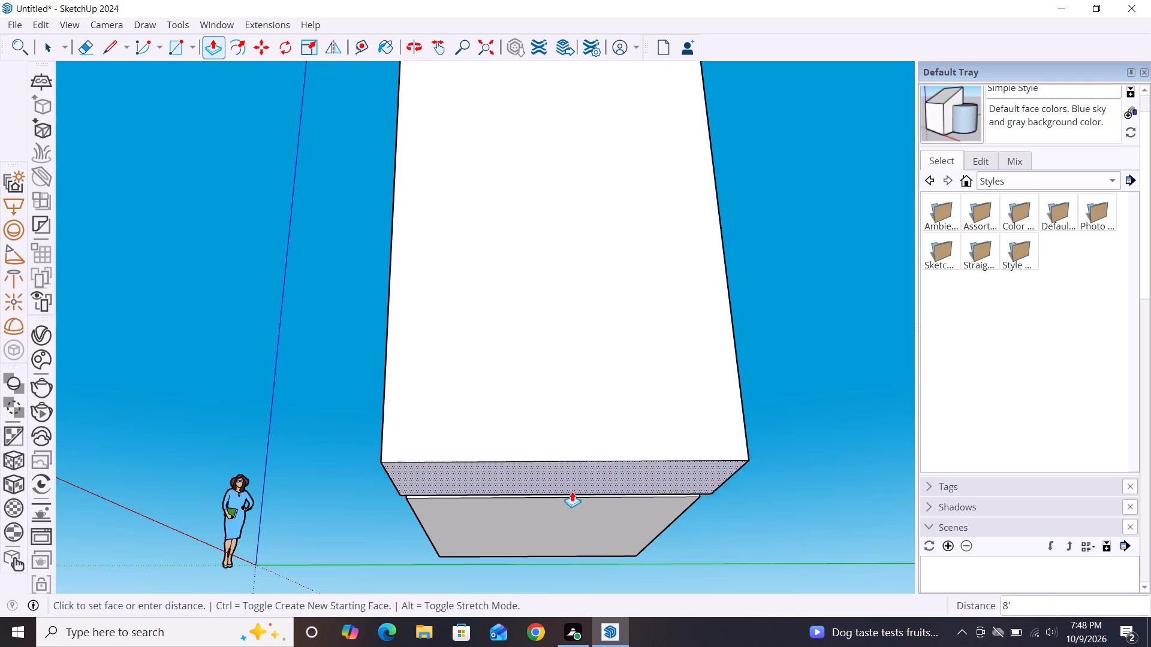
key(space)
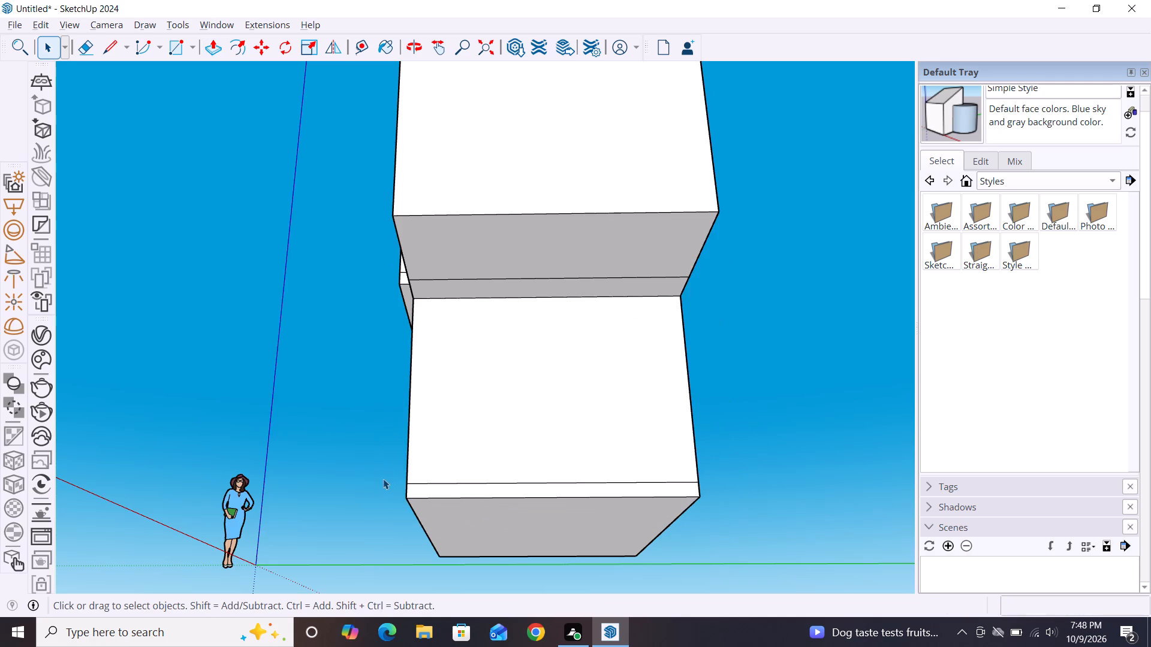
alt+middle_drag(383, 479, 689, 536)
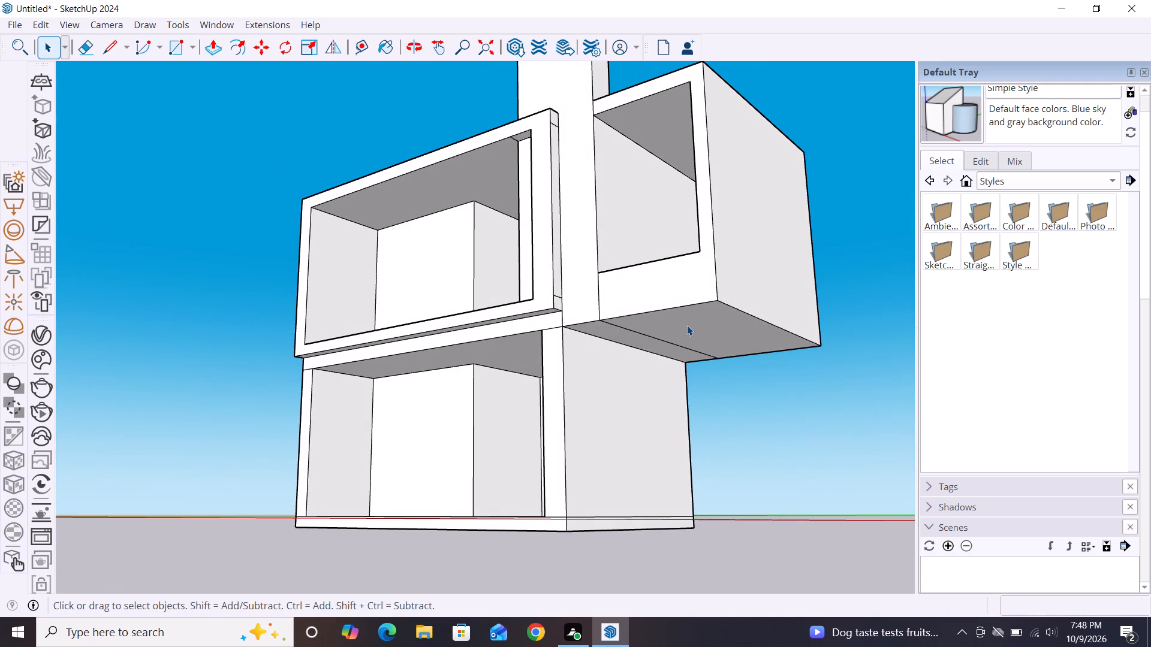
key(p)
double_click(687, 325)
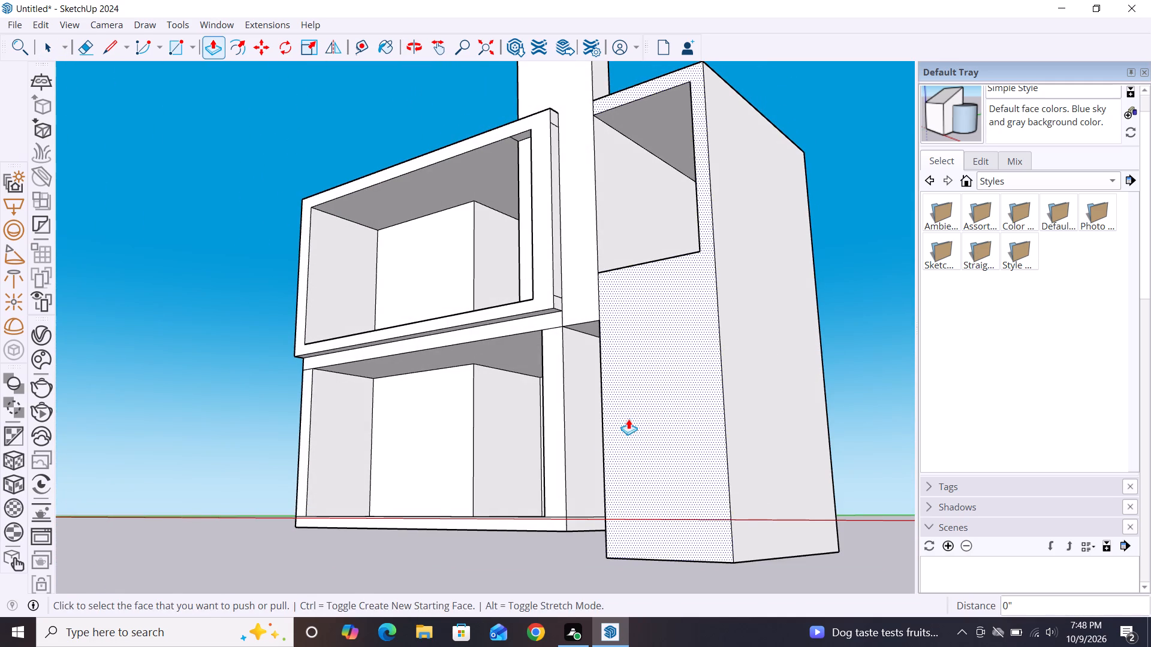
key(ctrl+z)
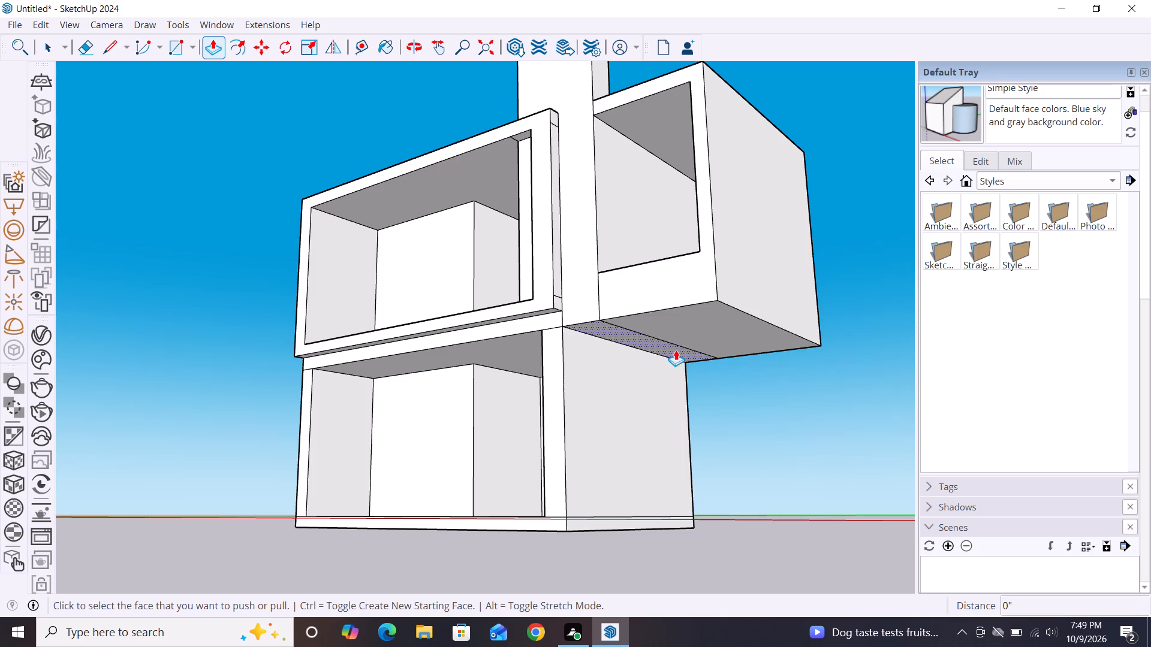
Push/Pull the main underside of the upper side volume down 7' 6" to the lower storey's base level.
click(689, 332)
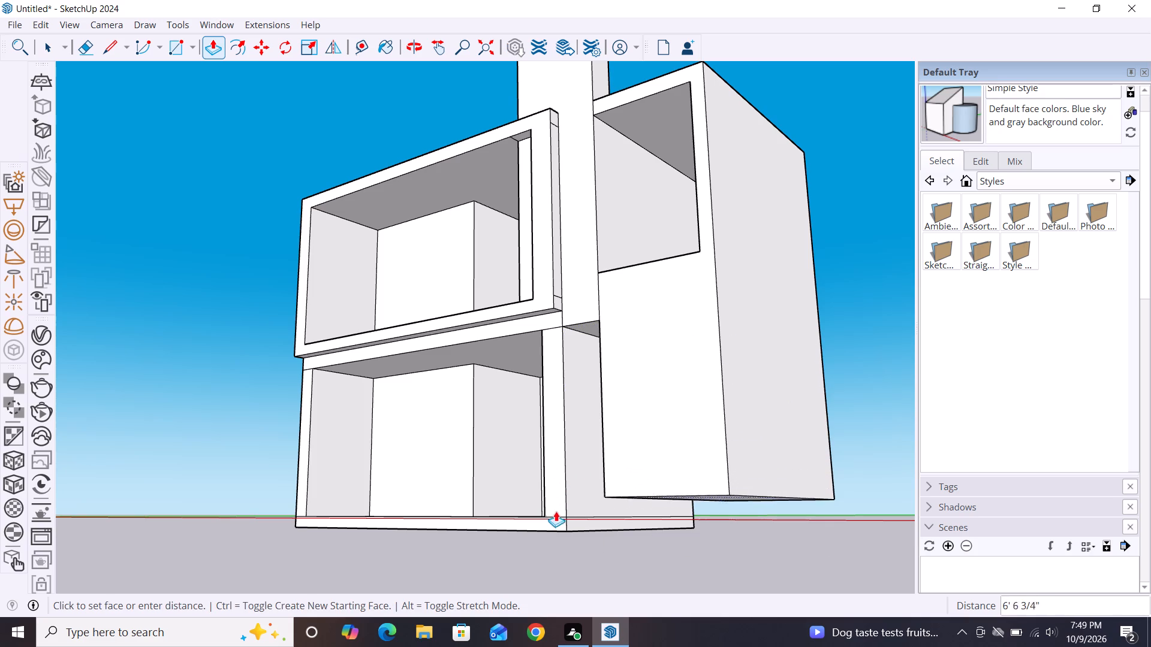
click(561, 528)
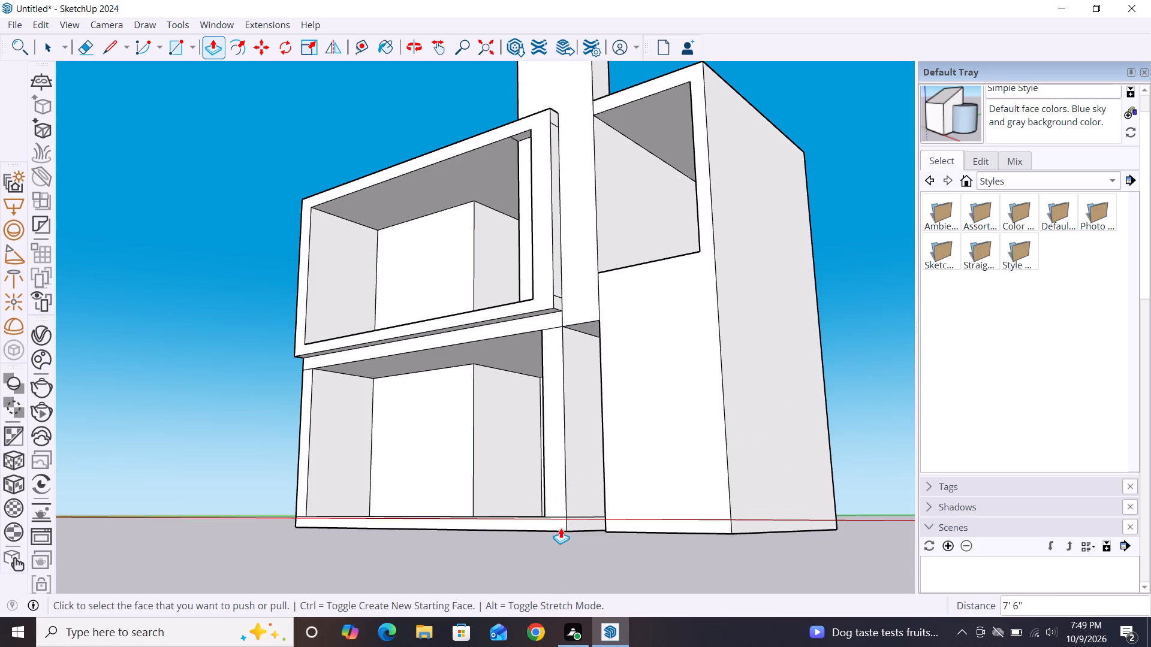
Push/Pull the remaining underside strip beneath the tower down 7' 6" to fill the gap beside the lower storey.
scroll(585, 436, down, 2)
middle_drag(538, 494, 767, 540)
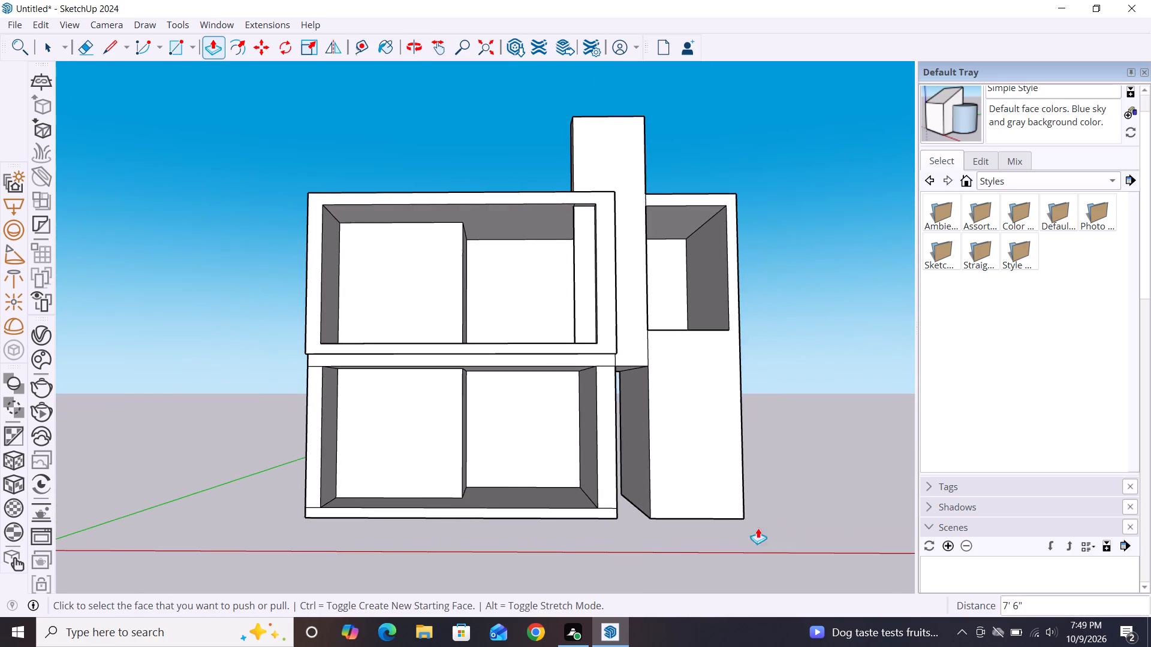
scroll(687, 452, up, 5)
click(596, 320)
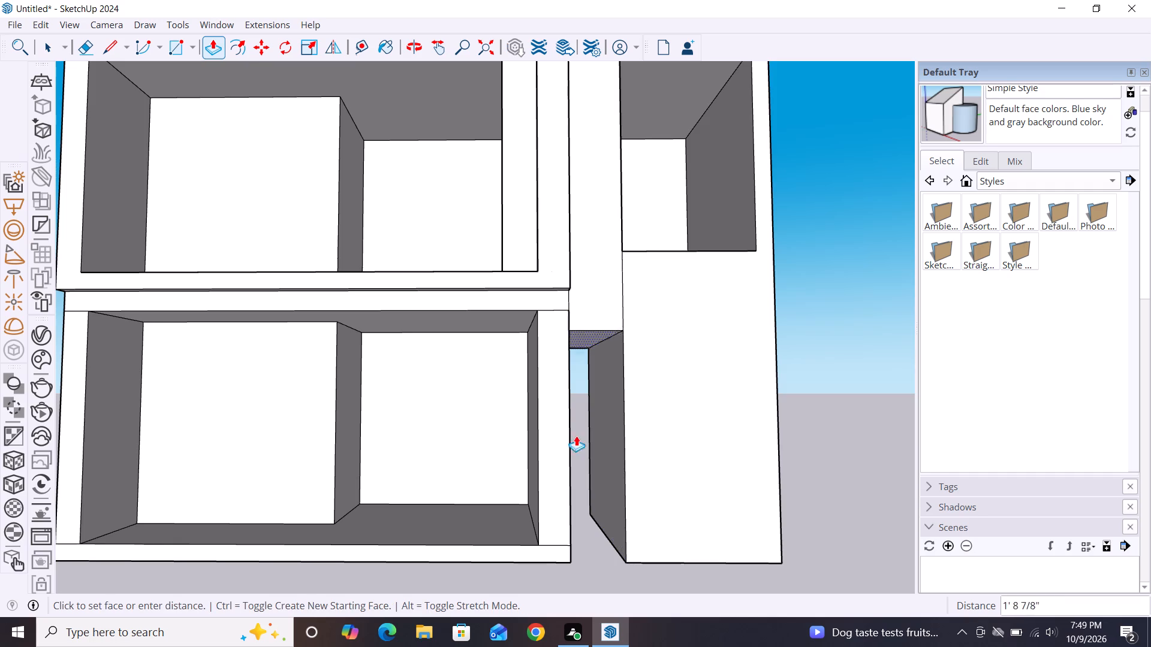
click(728, 551)
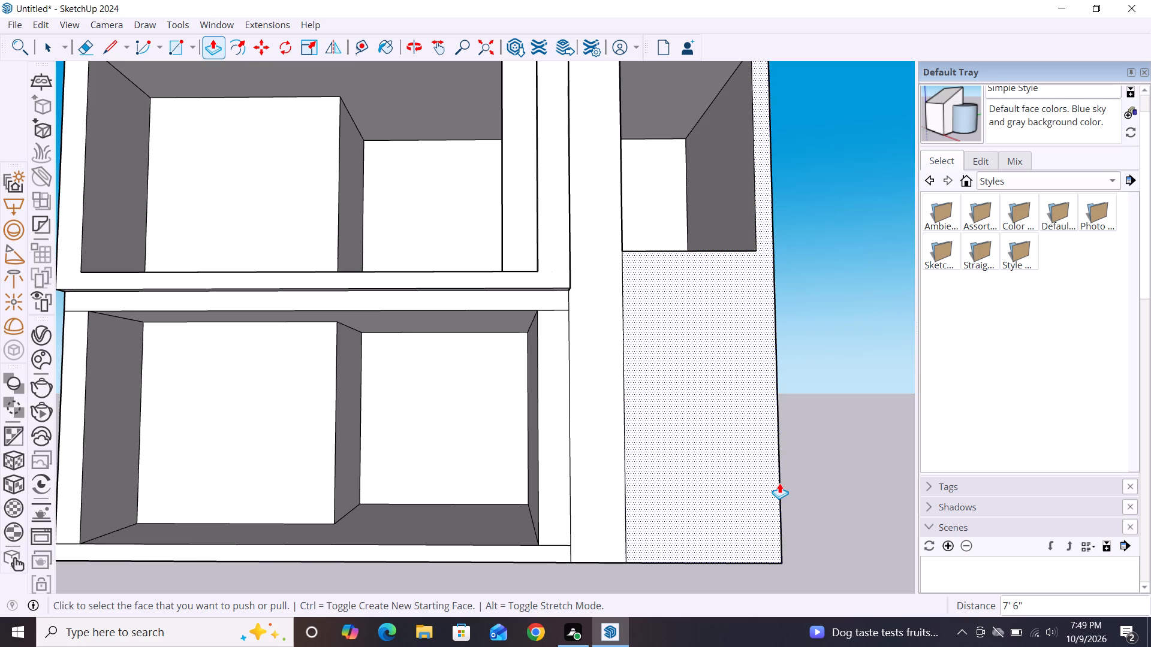
key(space)
Draw a rectangle about 6' 2 7/16" by 7' 6" over the lower tower and side volume front, from the lower opening's top line to the base.
scroll(842, 421, down, 3)
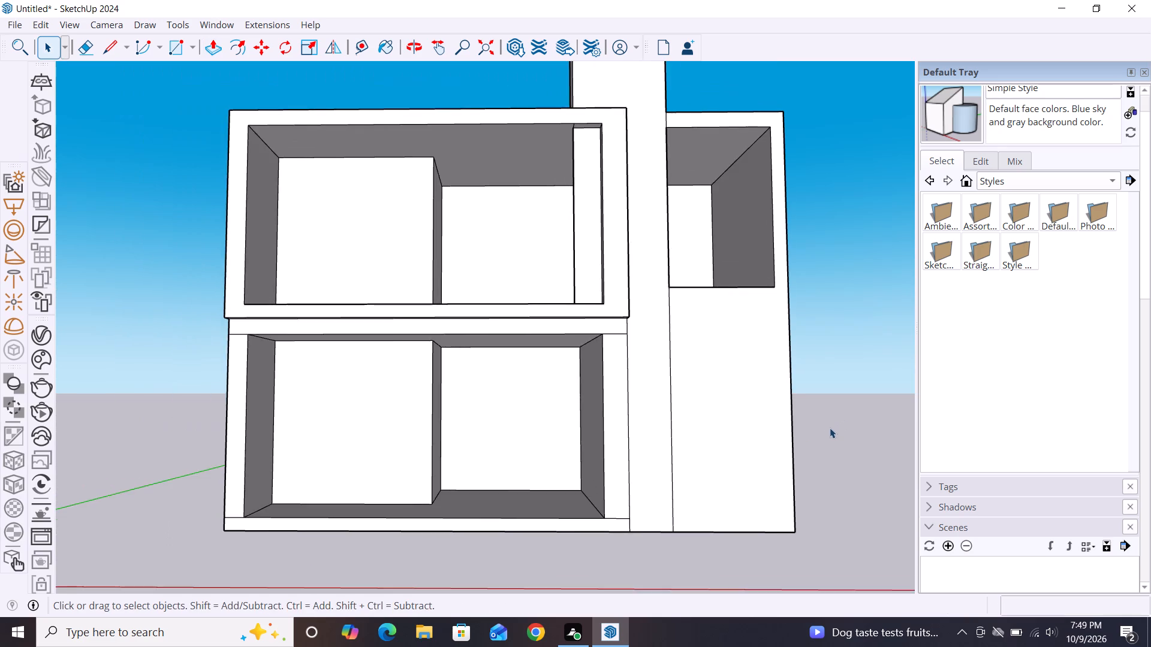
scroll(827, 430, down, 2)
scroll(796, 456, up, 3)
scroll(796, 456, down, 1)
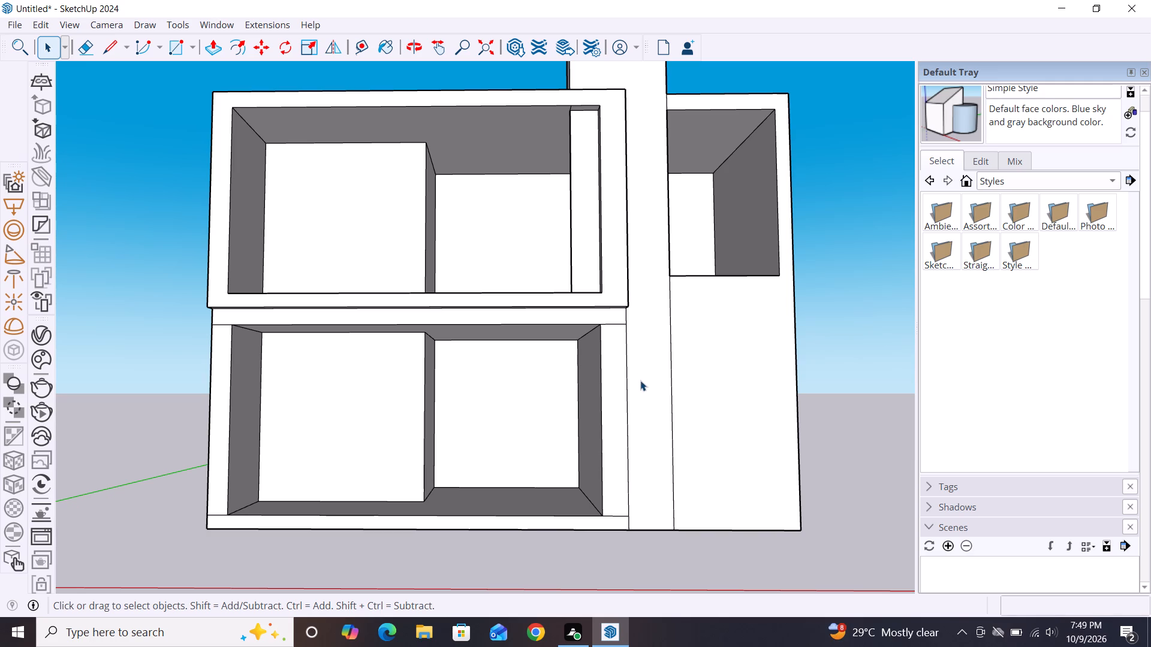
key(r)
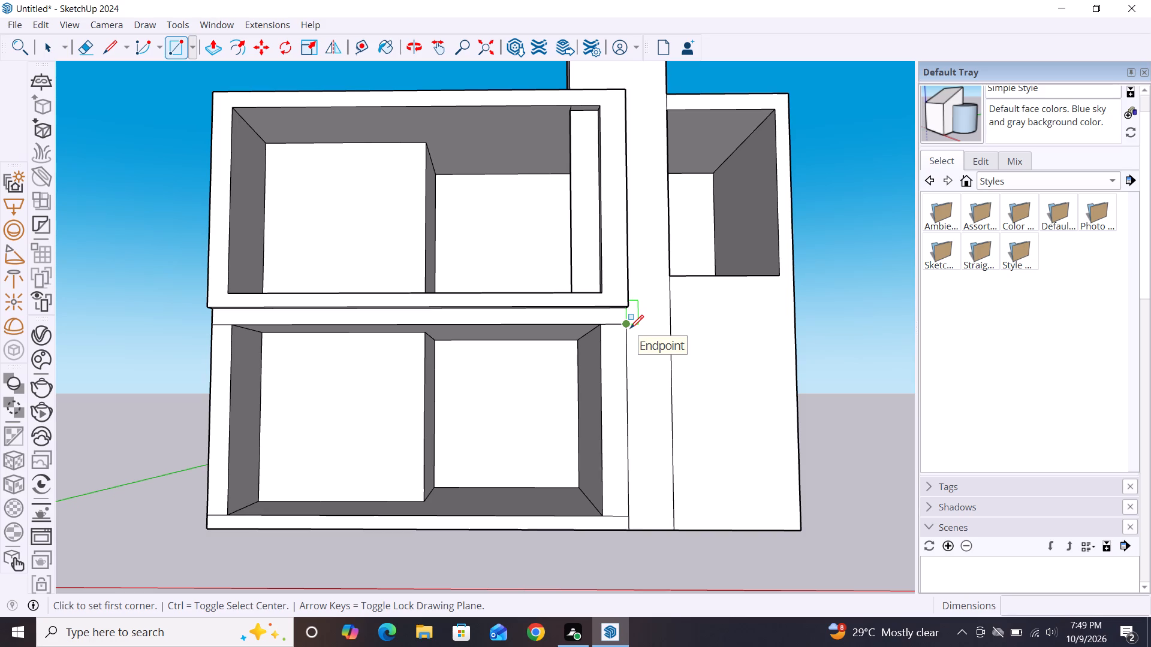
click(630, 328)
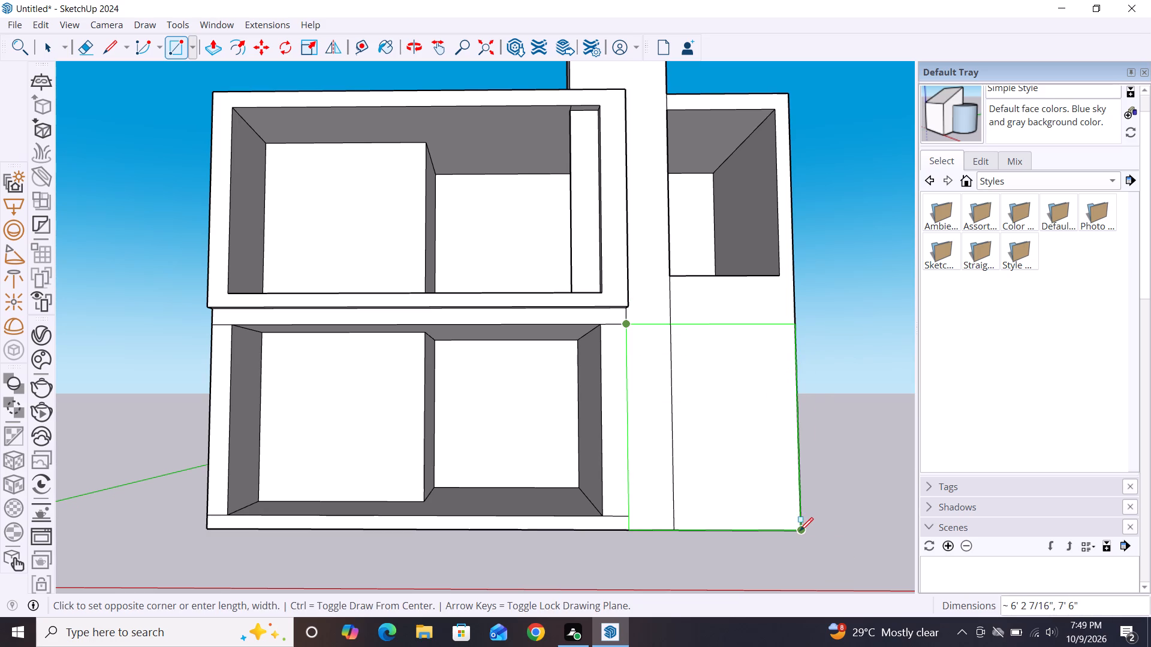
click(802, 534)
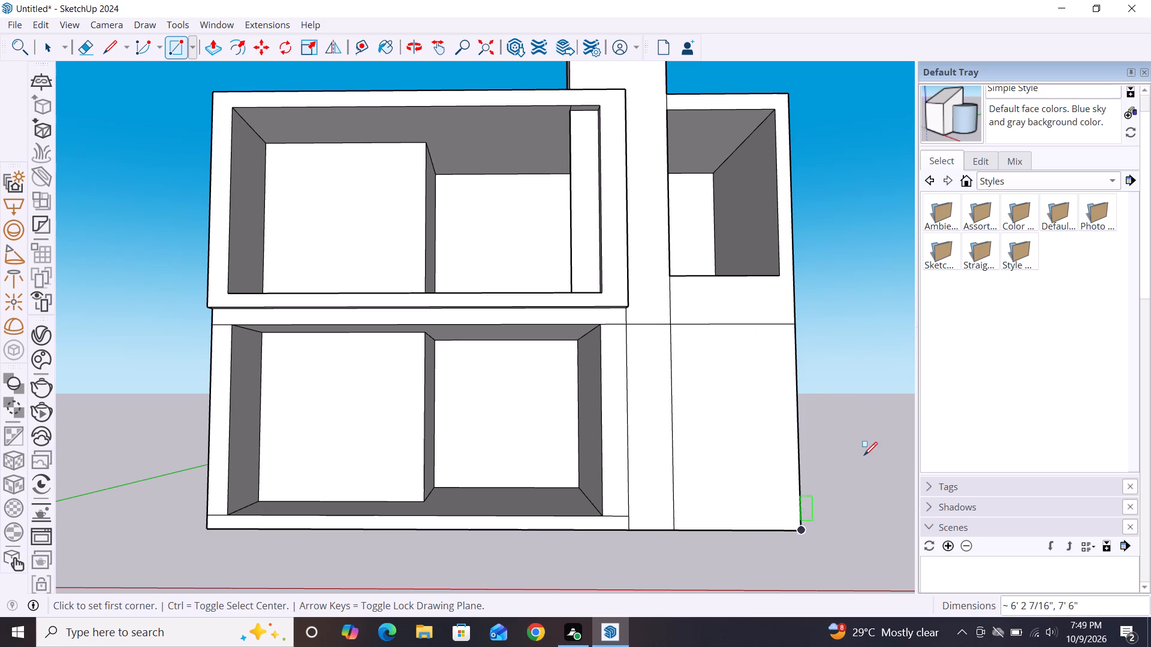
Draw a horizontal line about 6' 2 7/16" long from the projecting frame's lower corner across the tower to the side volume's outer edge.
scroll(674, 310, up, 11)
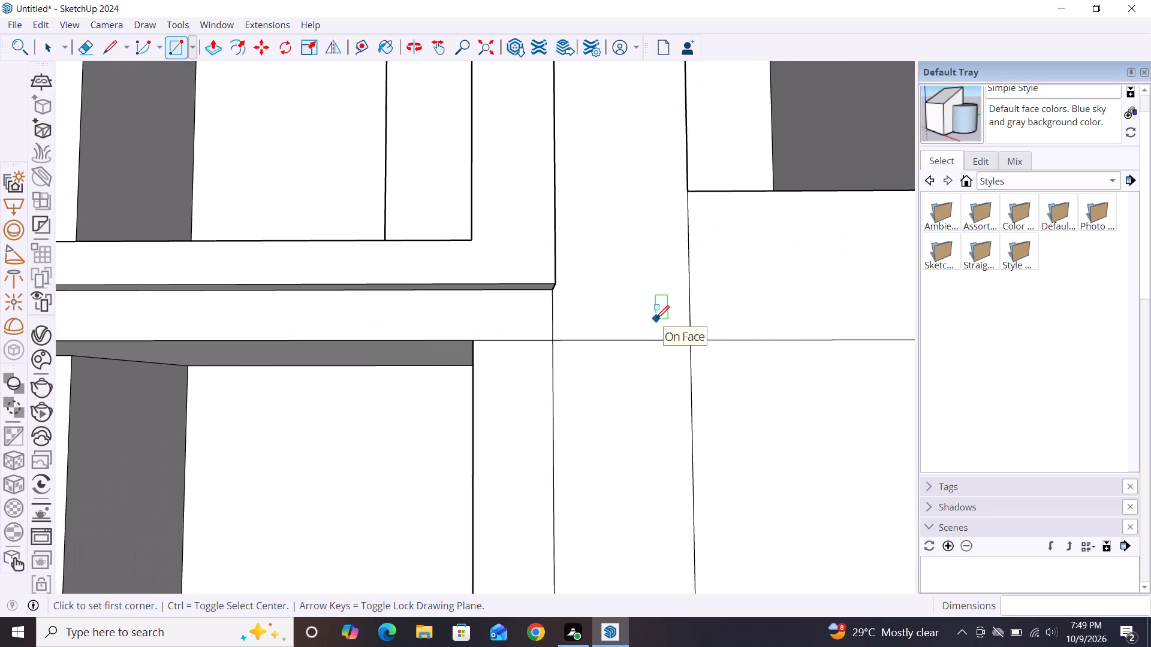
key(space)
middle_drag(668, 352, 465, 376)
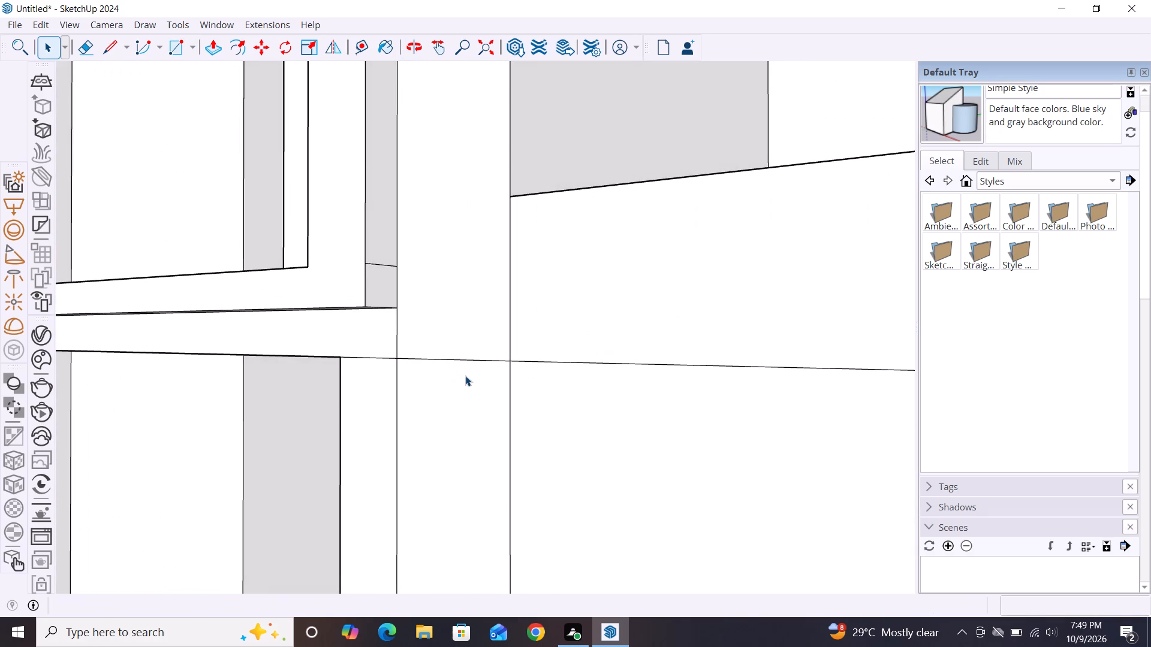
key(l)
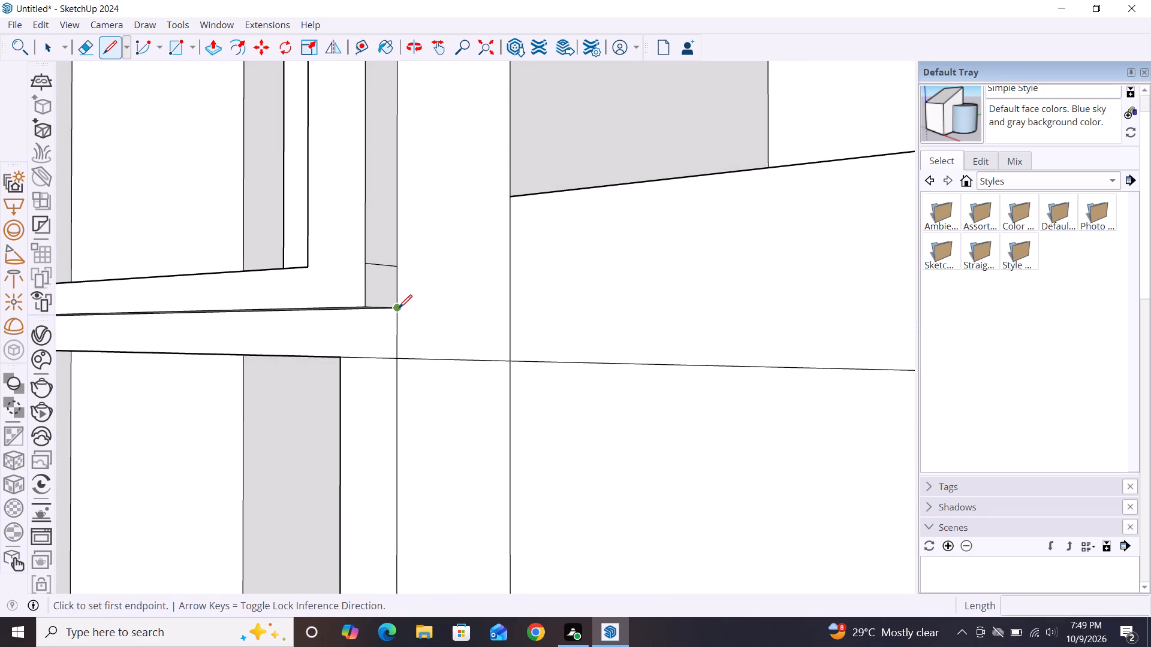
double_click(398, 309)
scroll(336, 267, down, 8)
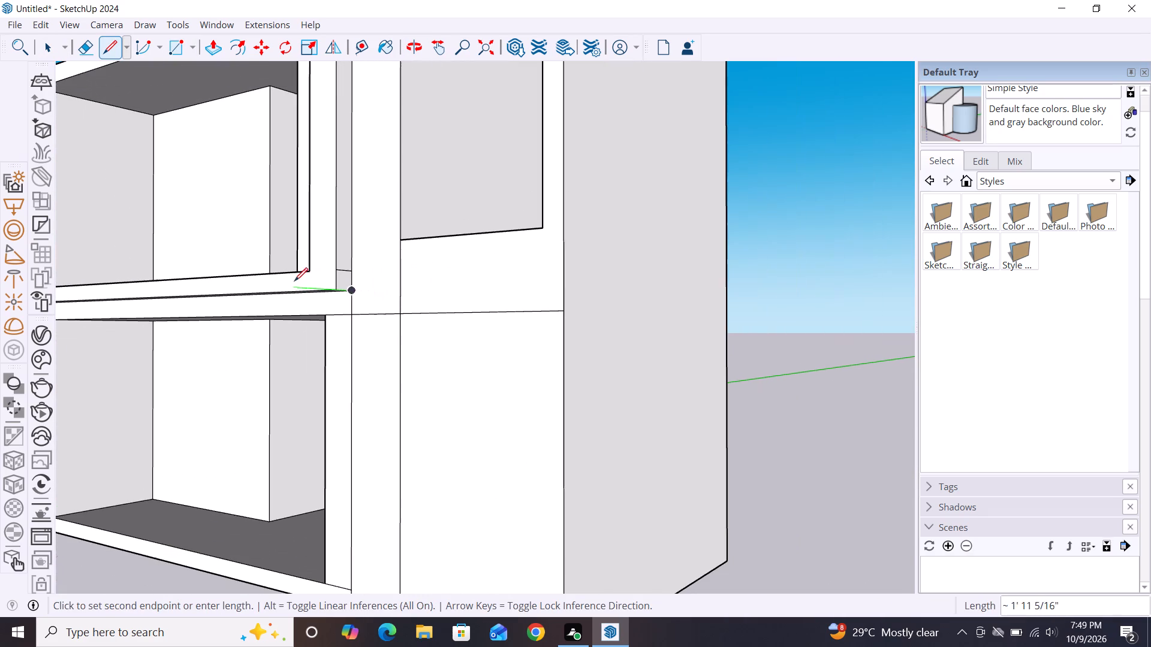
double_click(562, 283)
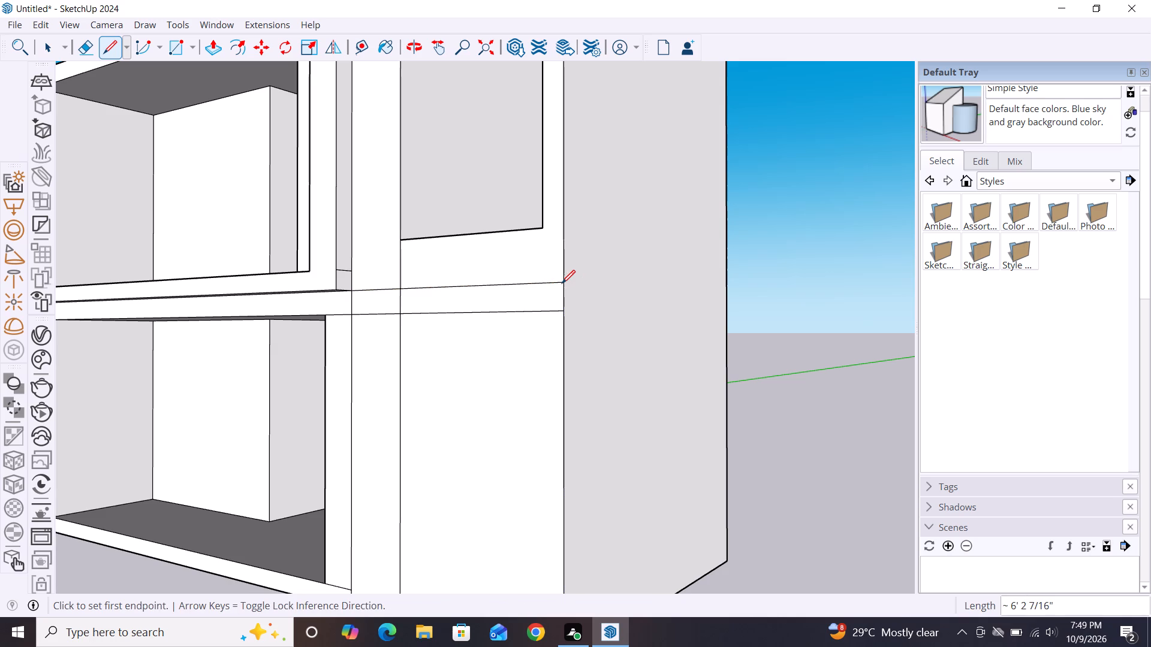
key(space)
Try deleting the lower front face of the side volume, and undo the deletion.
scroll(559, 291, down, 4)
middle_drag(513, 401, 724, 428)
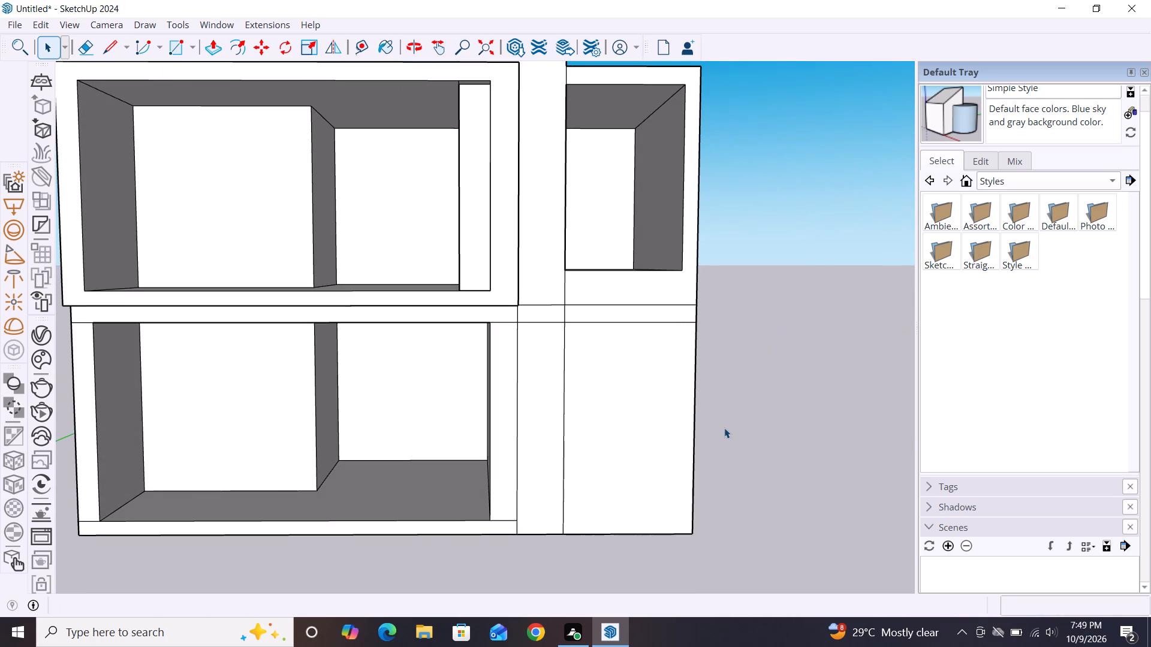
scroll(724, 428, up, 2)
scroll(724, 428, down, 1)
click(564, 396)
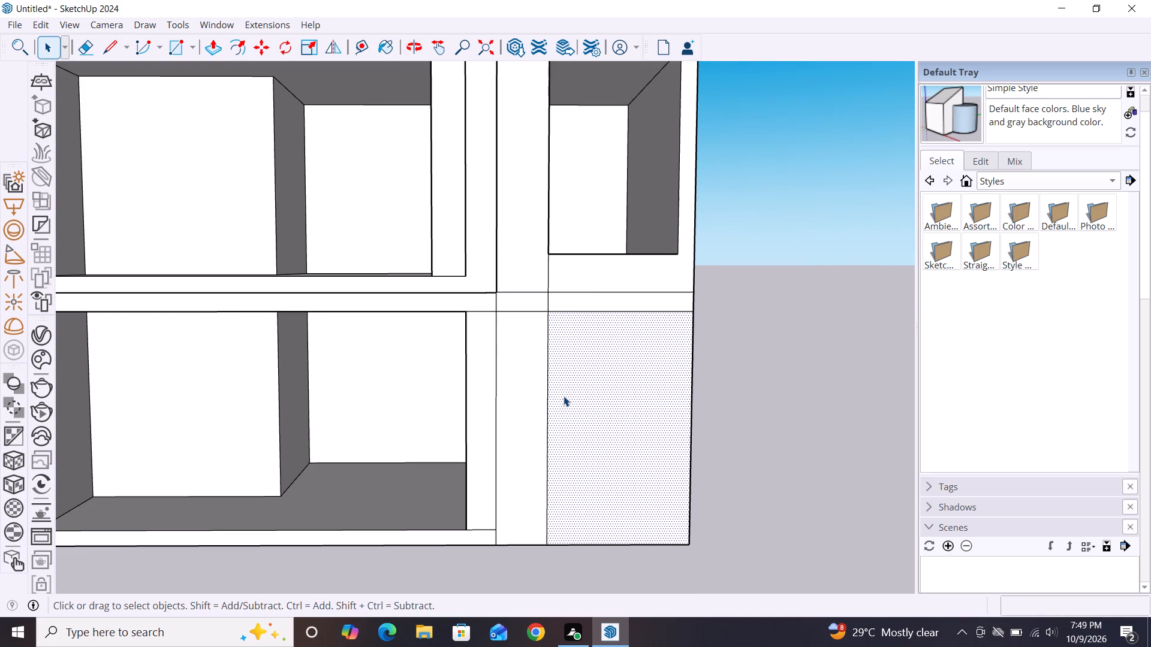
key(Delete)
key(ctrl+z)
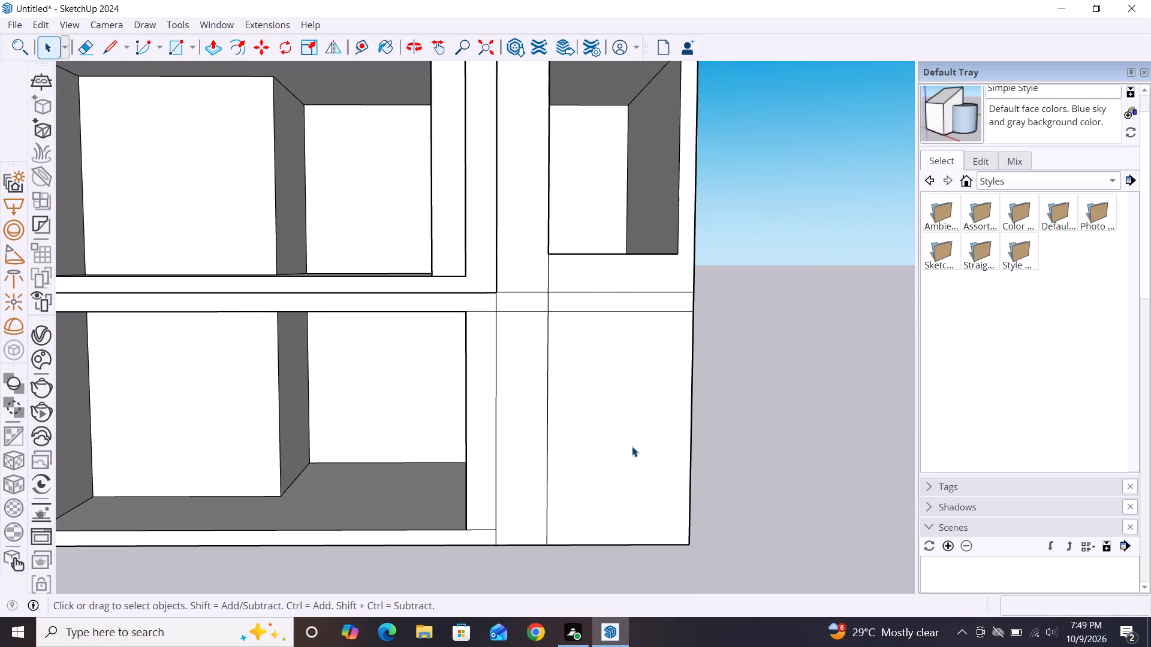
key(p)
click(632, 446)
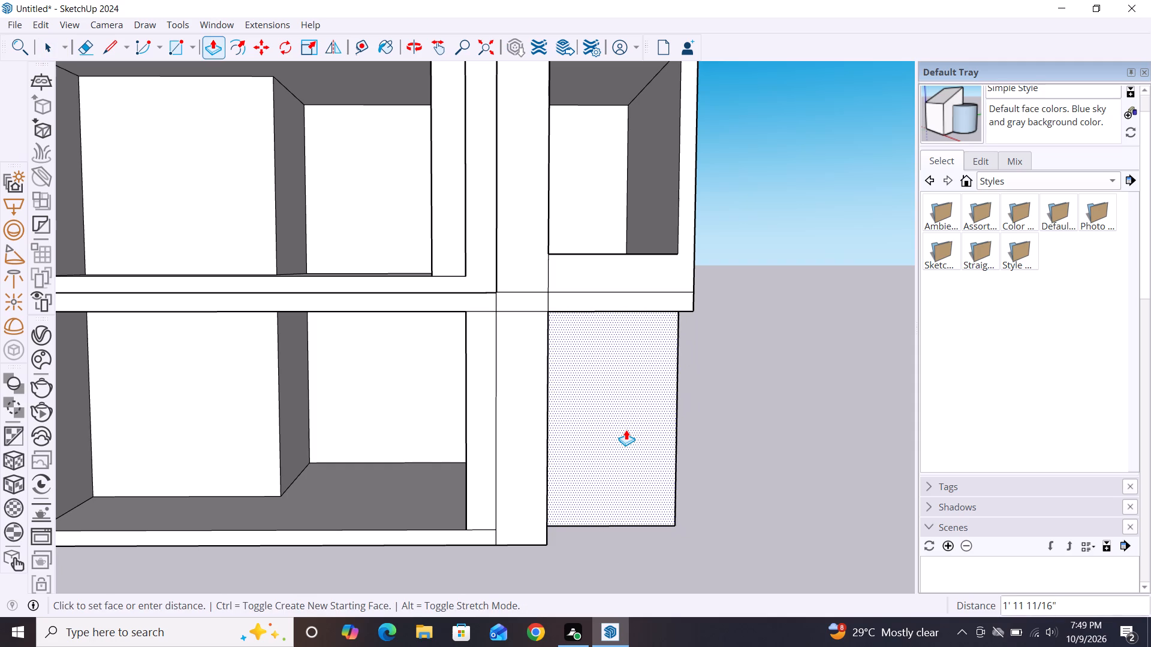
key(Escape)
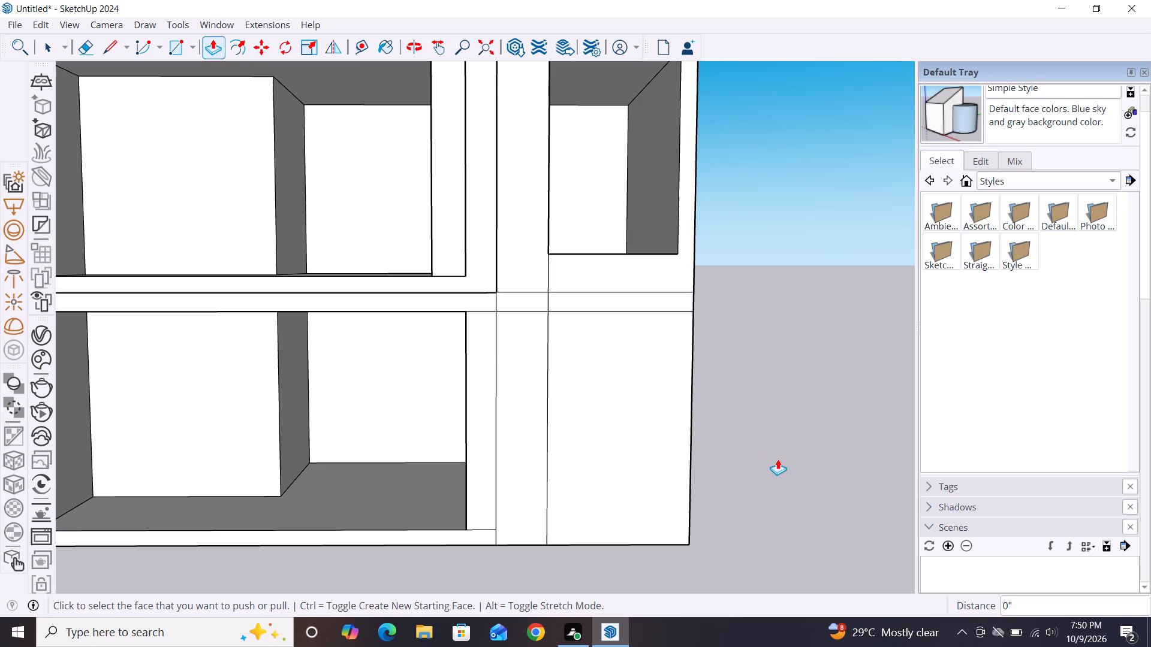
Erase the vertical line segments between the tower and side volume front, from the upper side opening's corner down to the base.
key(e)
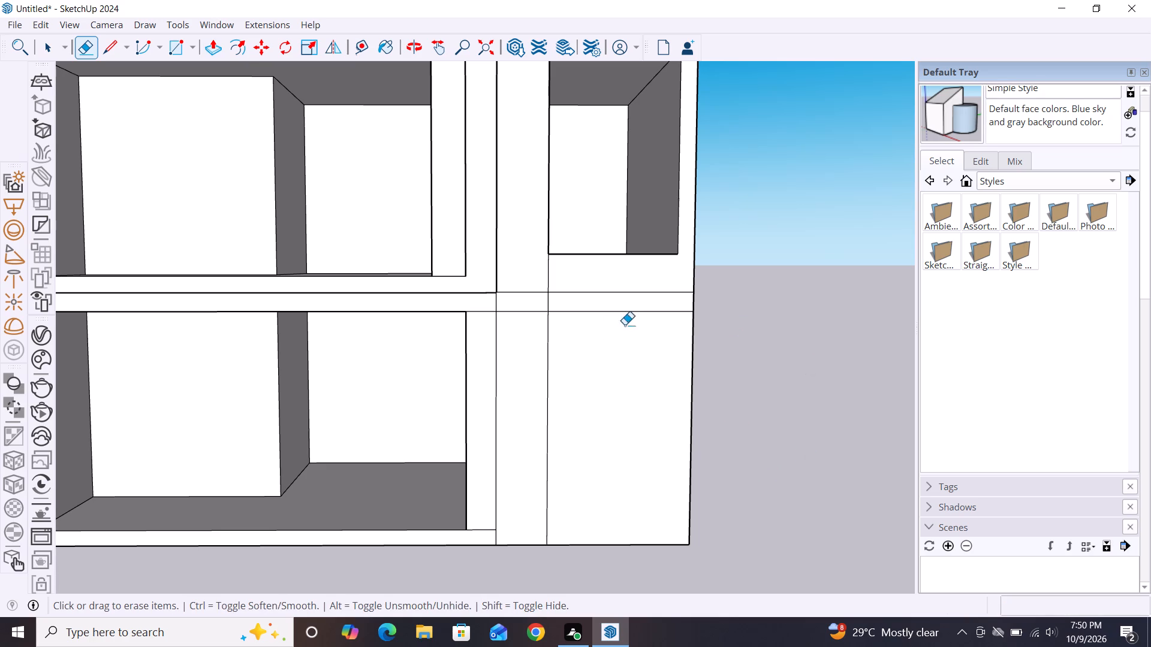
double_click(550, 407)
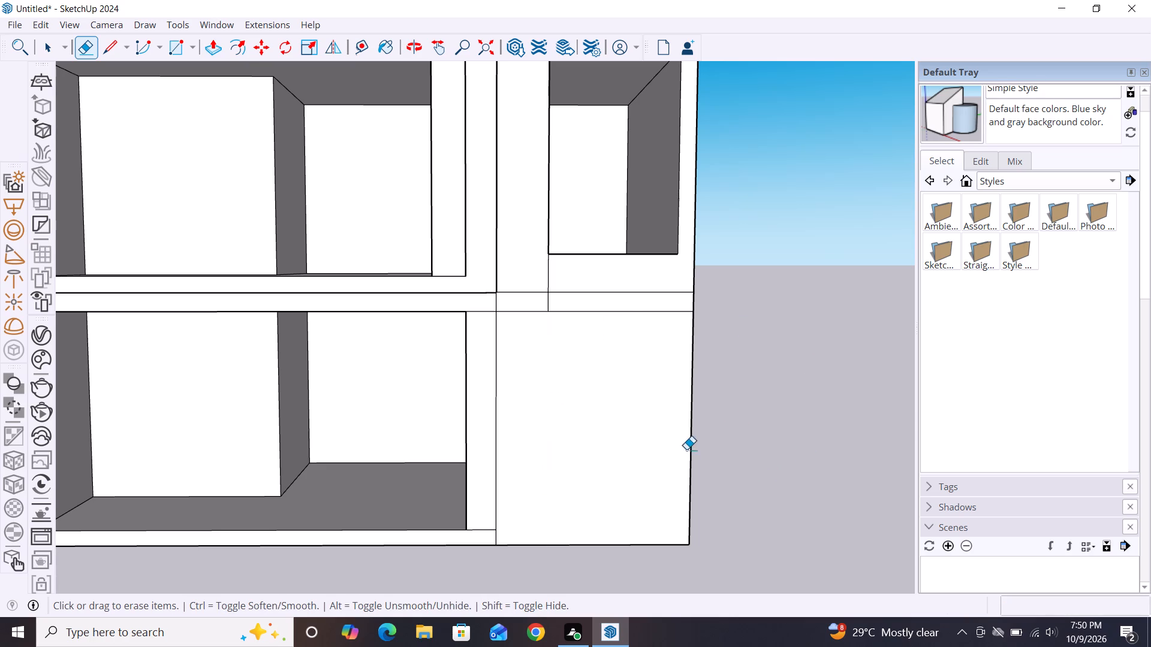
click(549, 301)
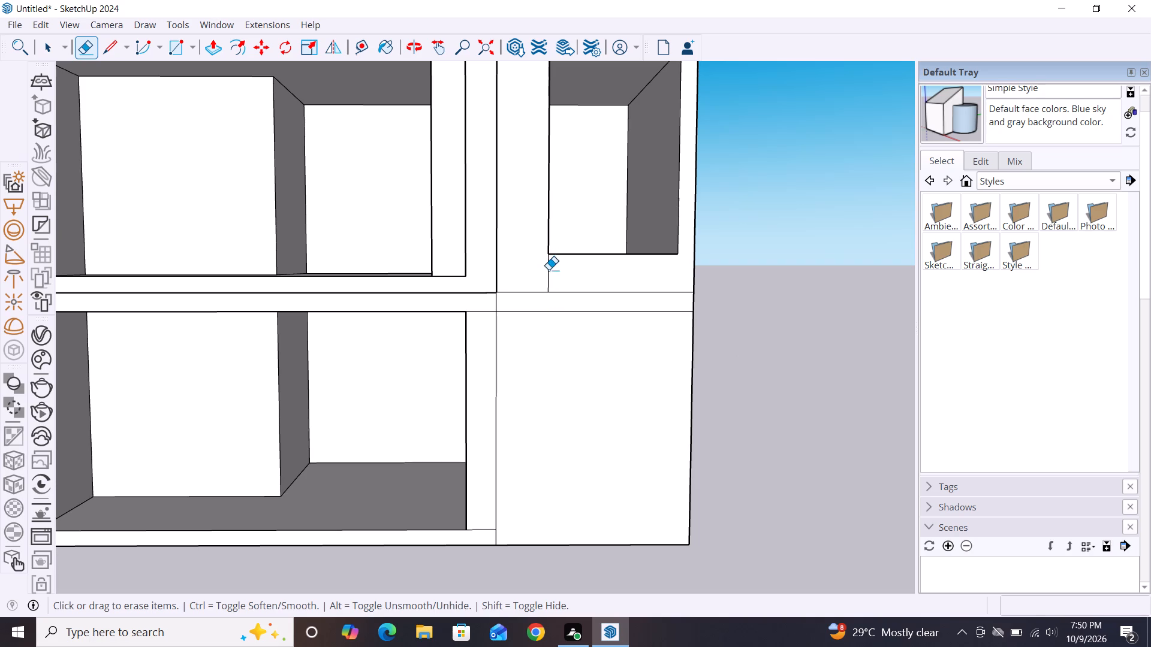
click(549, 270)
Examine the block's front and the inside of the side volume's upper opening from an oblique view.
scroll(705, 337, down, 2)
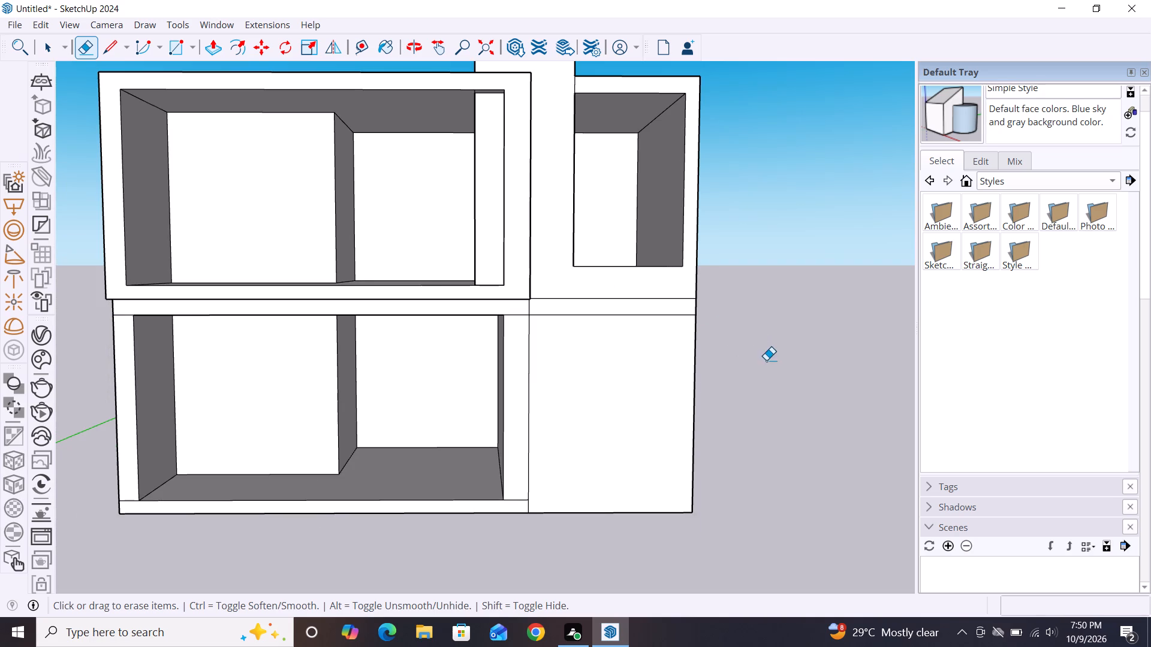
scroll(767, 368, down, 3)
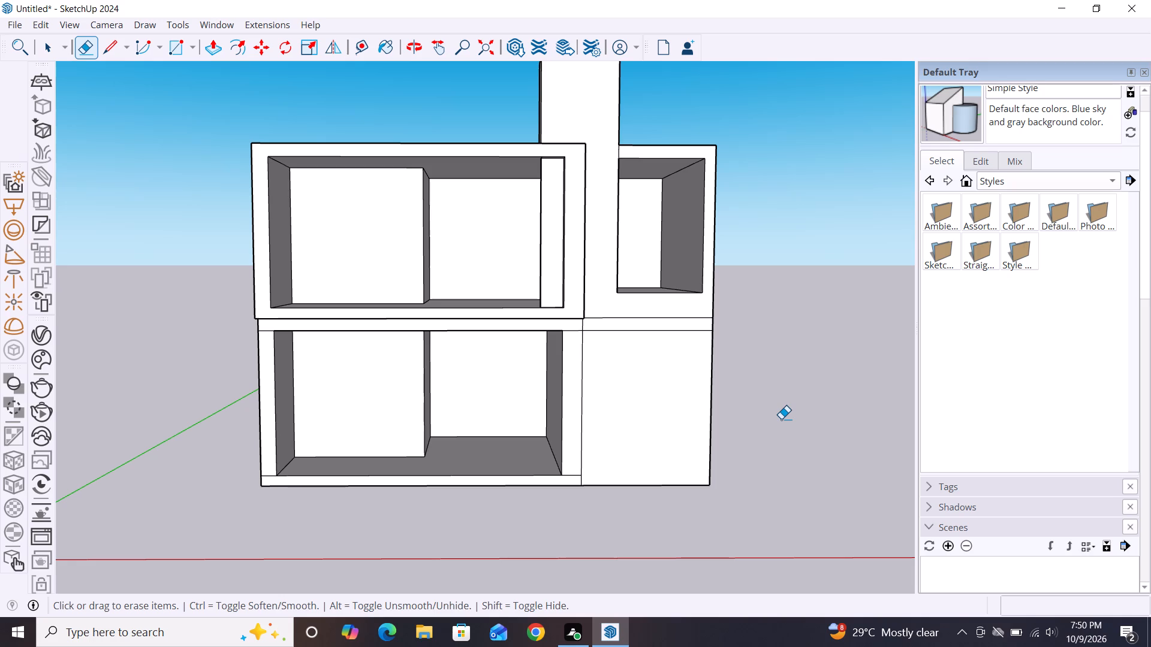
scroll(781, 419, down, 1)
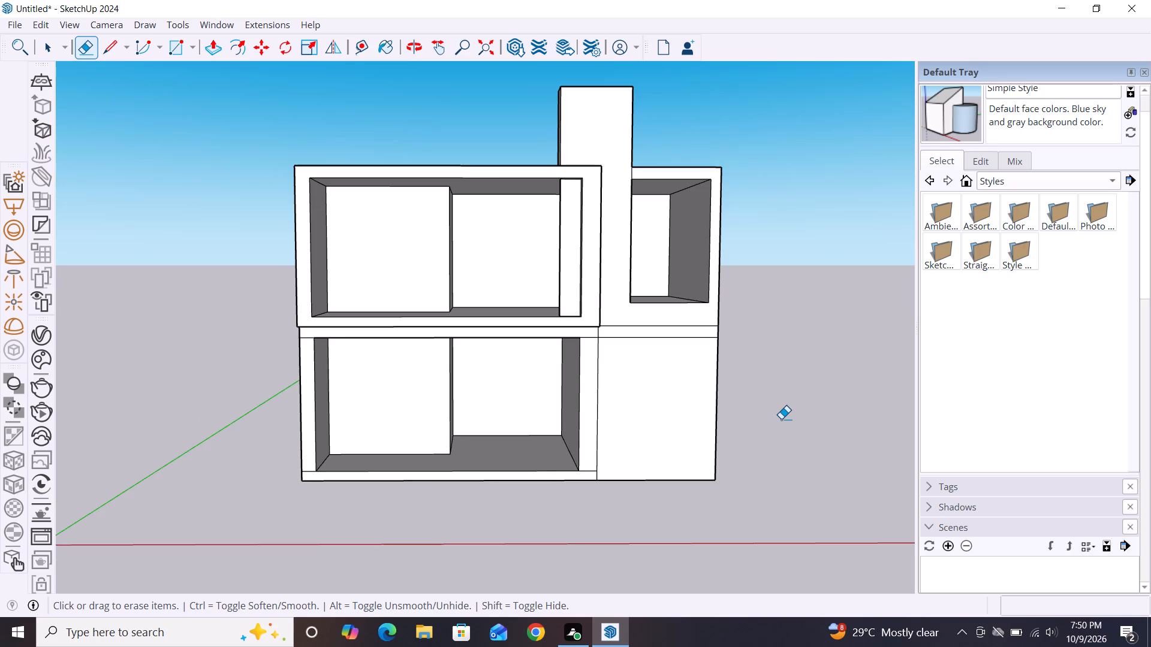
middle_drag(784, 449, 512, 510)
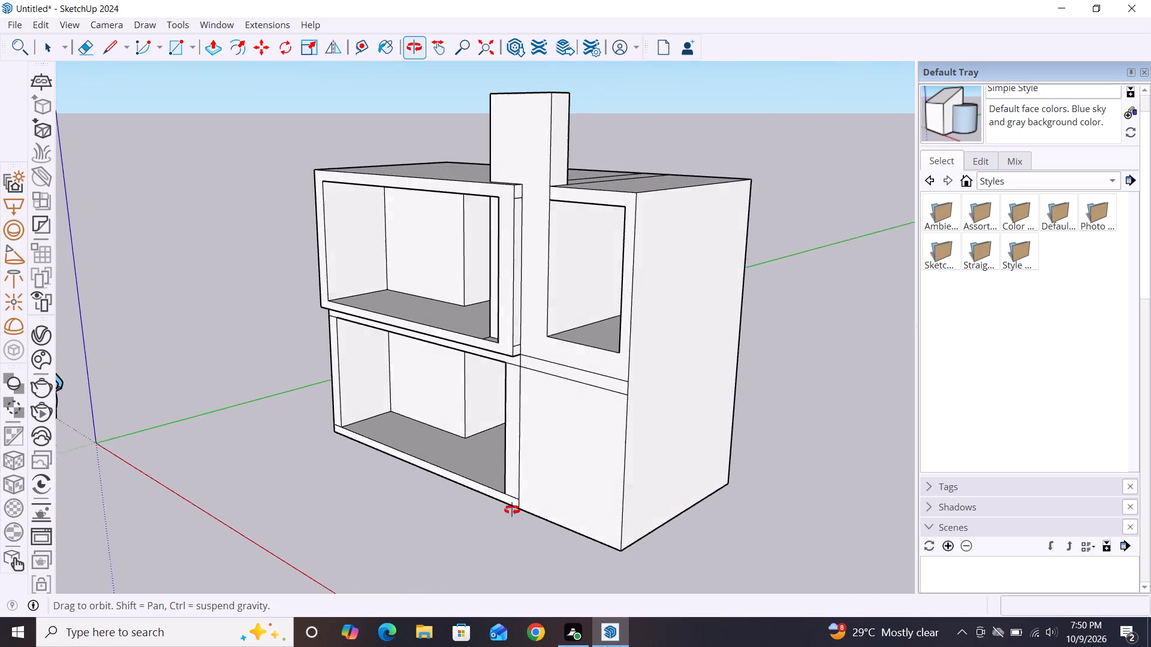
middle_drag(512, 510, 511, 510)
scroll(561, 292, up, 6)
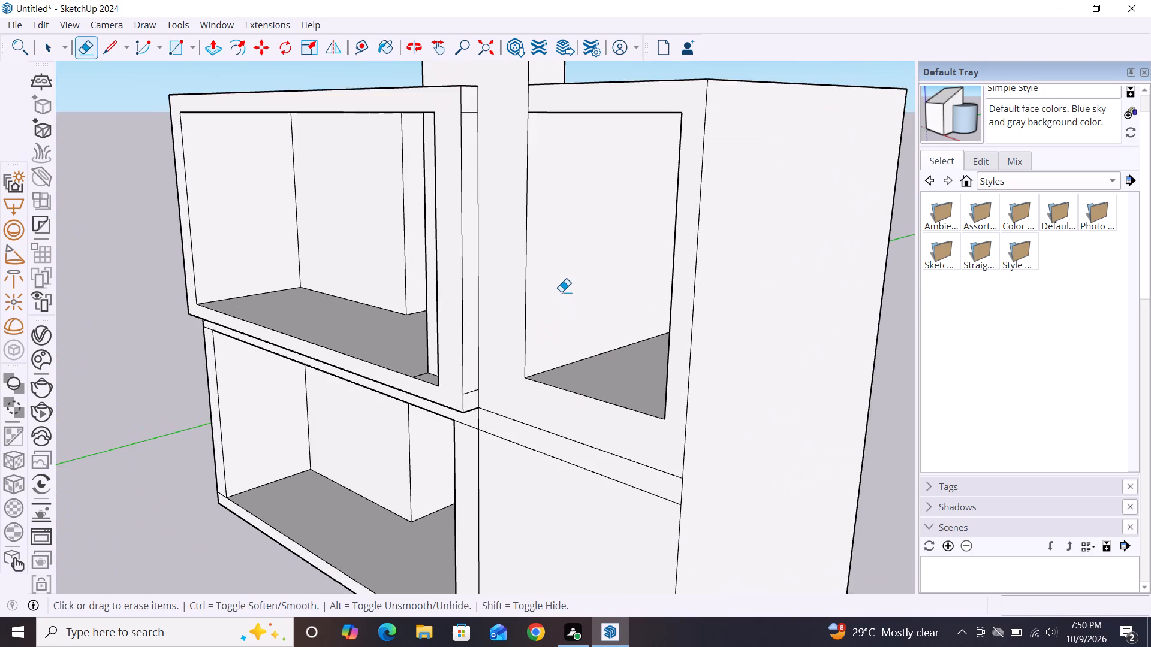
scroll(561, 292, up, 3)
scroll(561, 292, down, 4)
scroll(605, 243, up, 2)
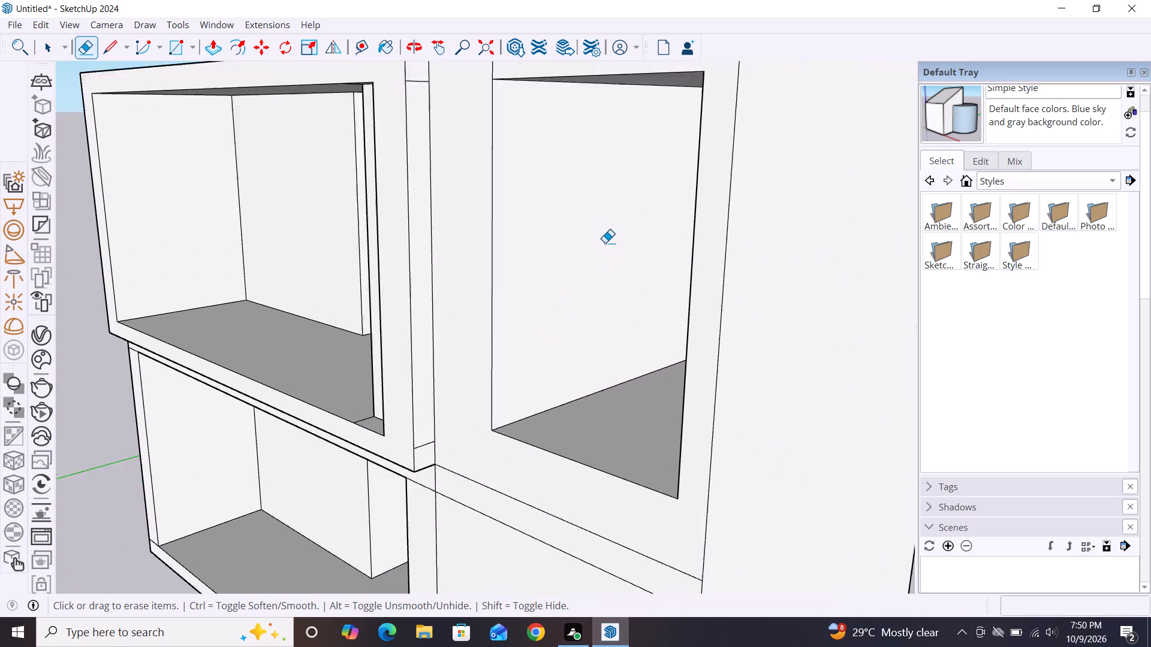
scroll(605, 243, up, 2)
scroll(605, 243, down, 7)
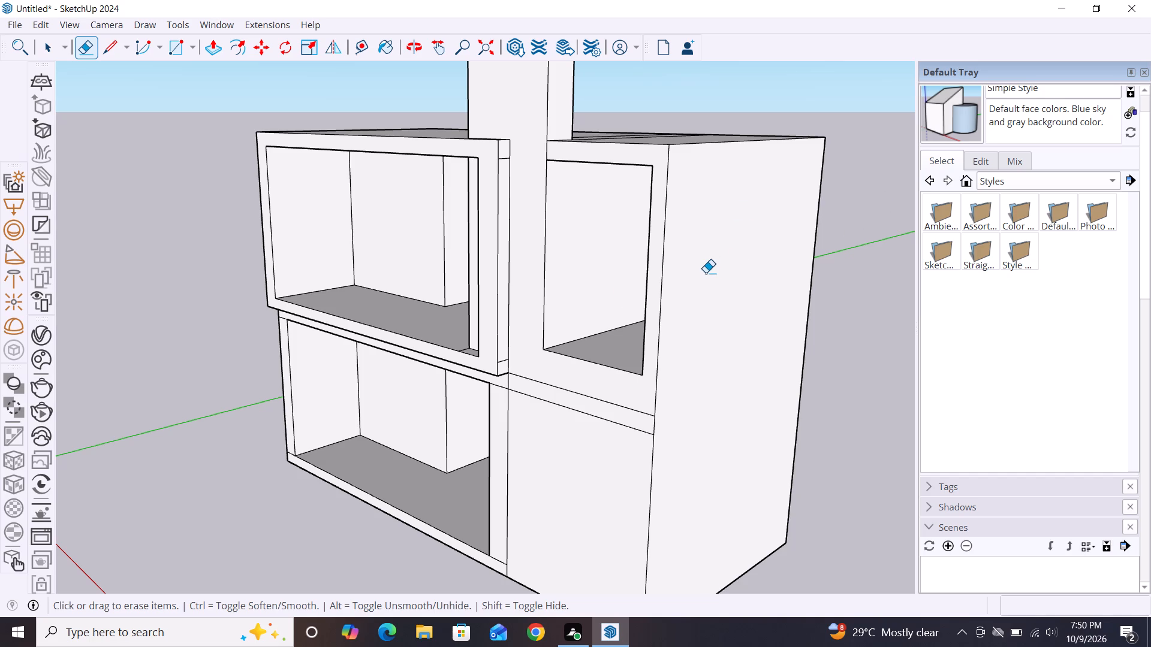
Draw a vertical line about 6' 1 1/2" tall on the tower-side inner wall of the side opening, about 1' 4 1/16" behind its front corner.
key(space)
text(l)
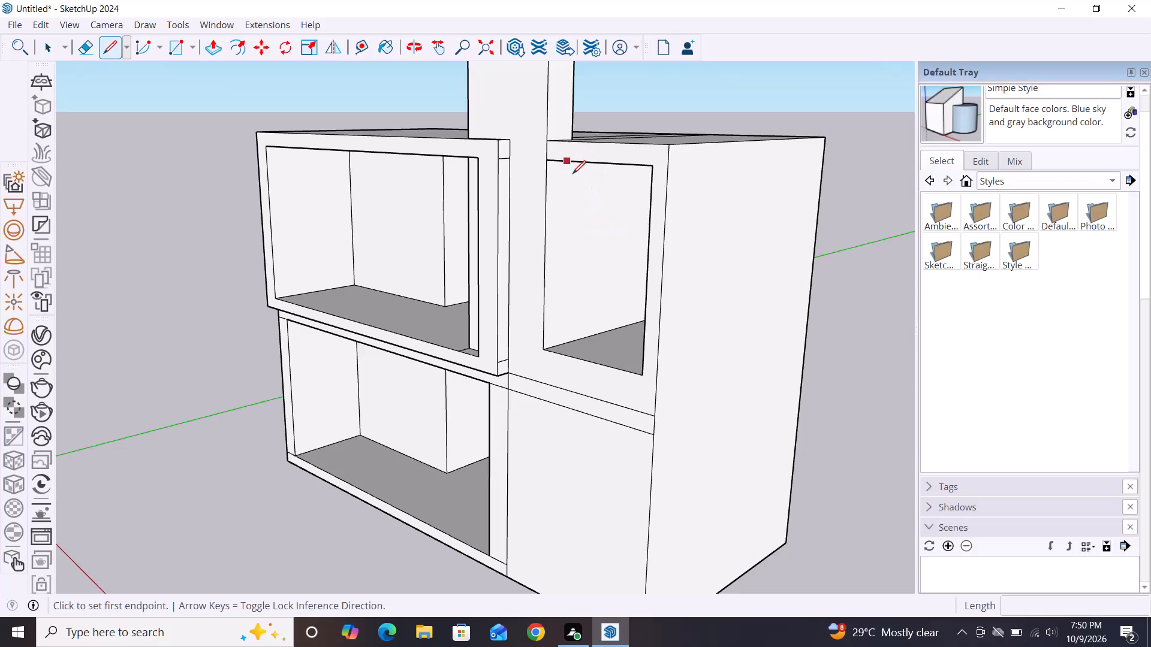
middle_drag(610, 289, 620, 222)
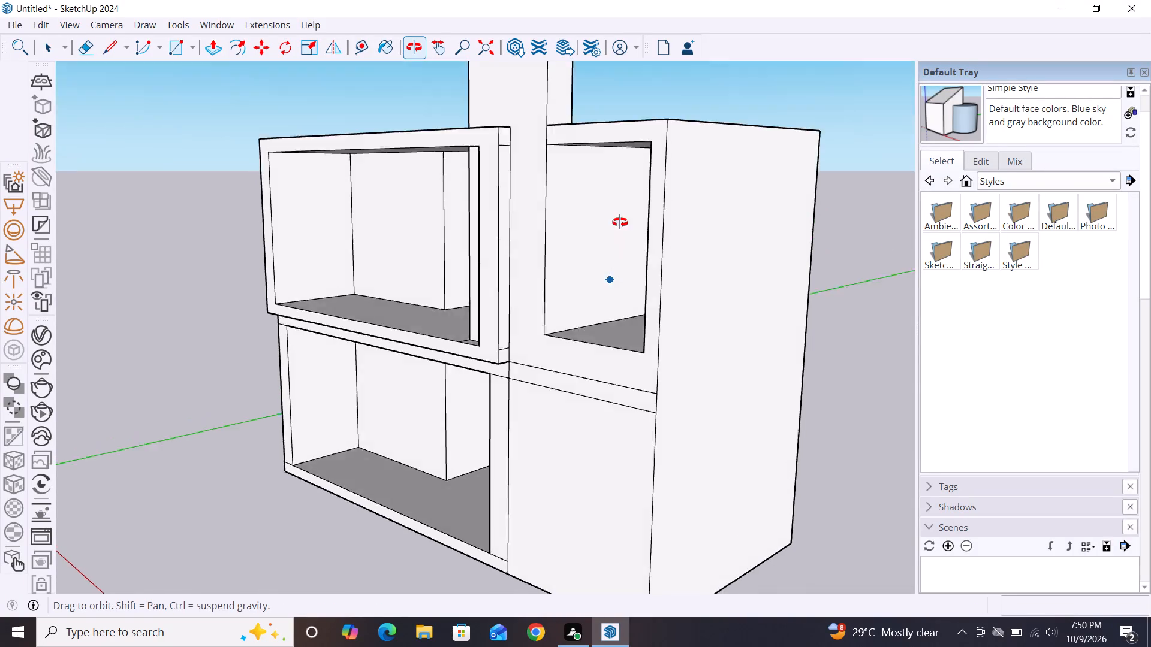
middle_drag(620, 222, 484, 188)
middle_drag(484, 188, 575, 315)
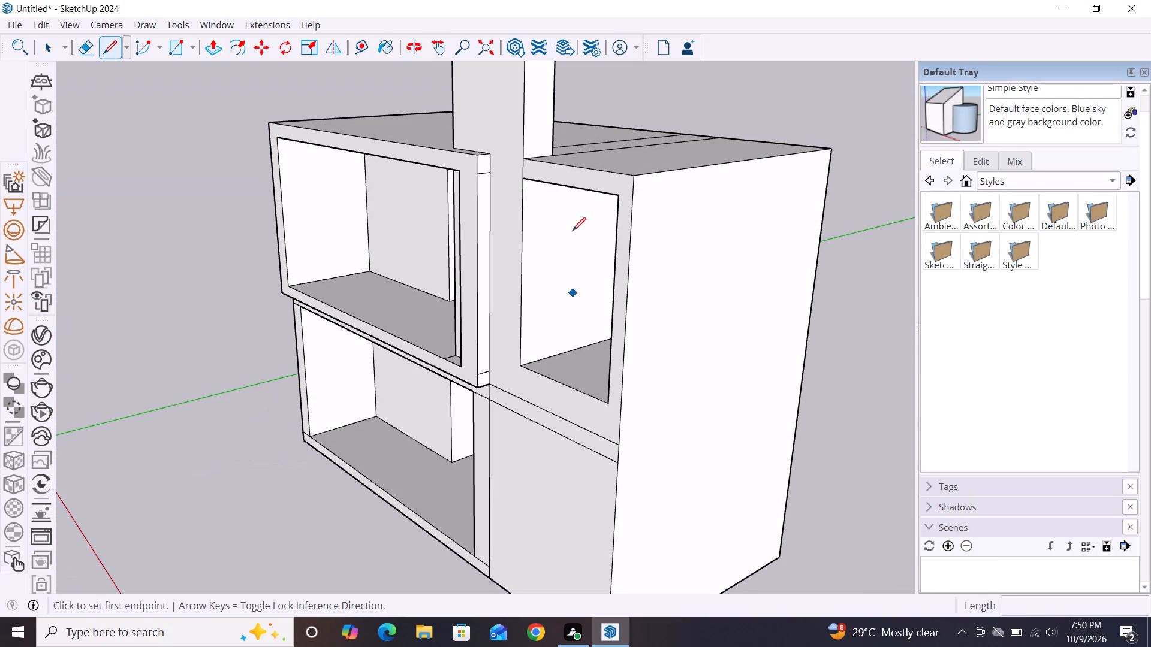
middle_drag(568, 212, 540, 147)
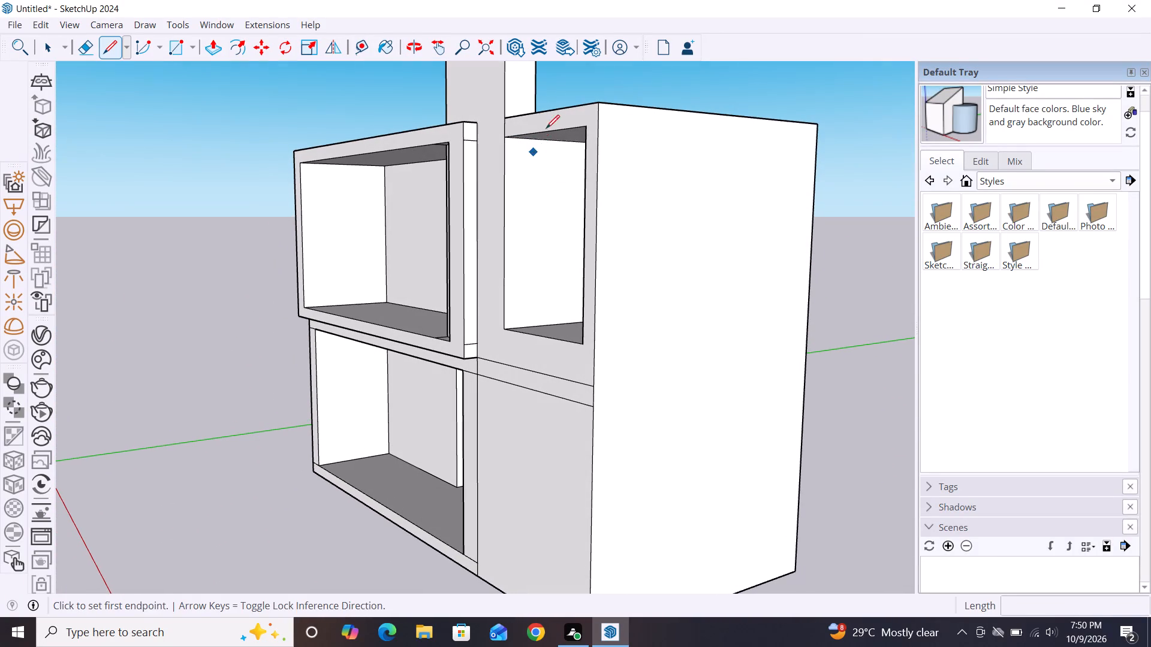
middle_drag(543, 258, 557, 385)
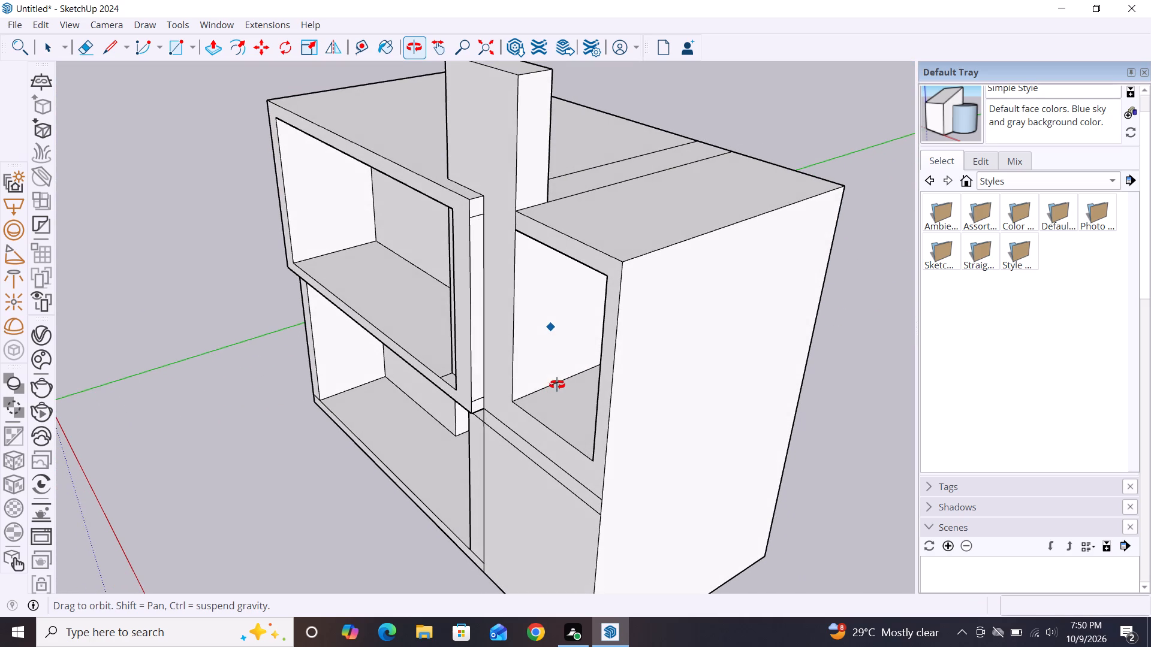
middle_drag(557, 385, 487, 281)
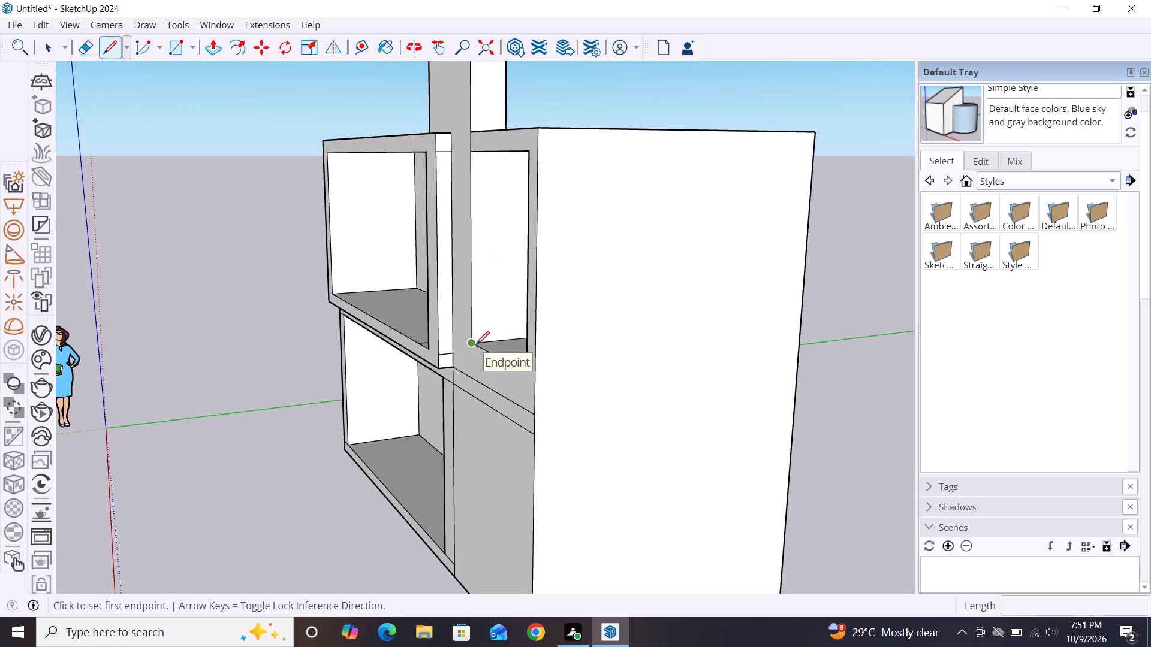
click(476, 344)
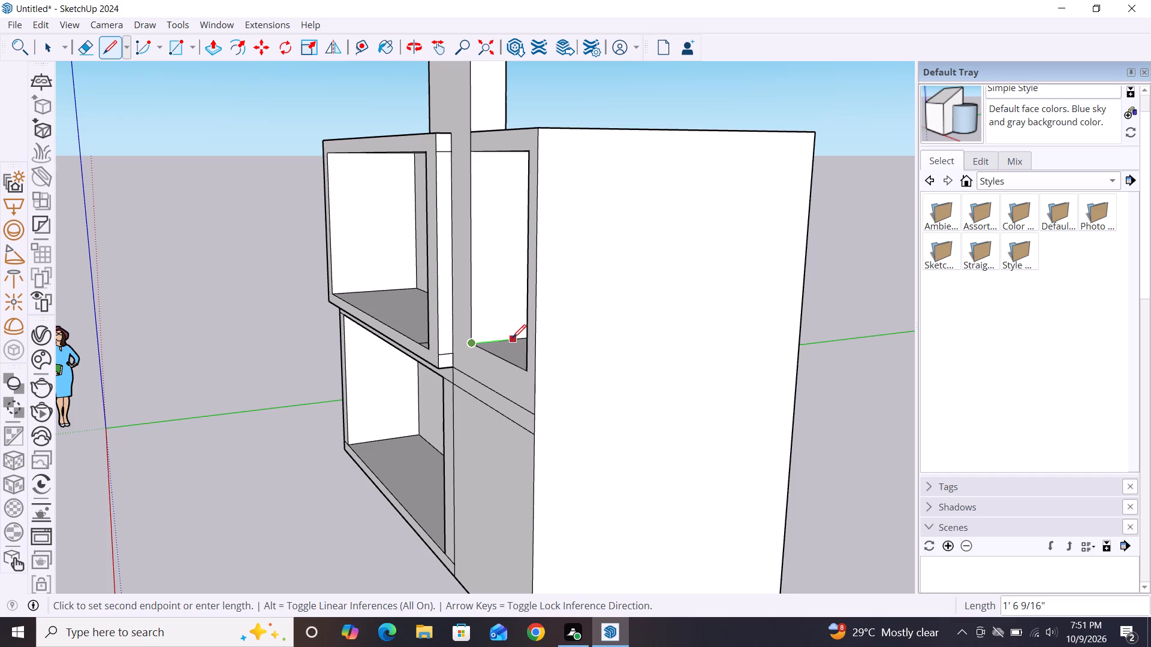
click(508, 340)
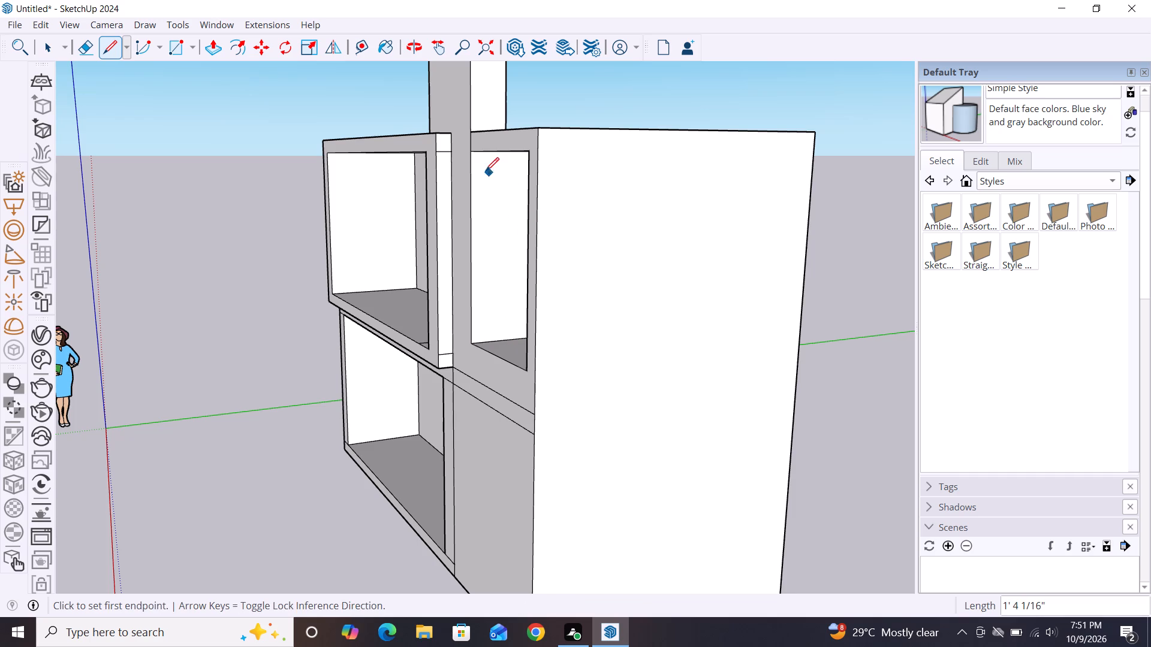
click(506, 336)
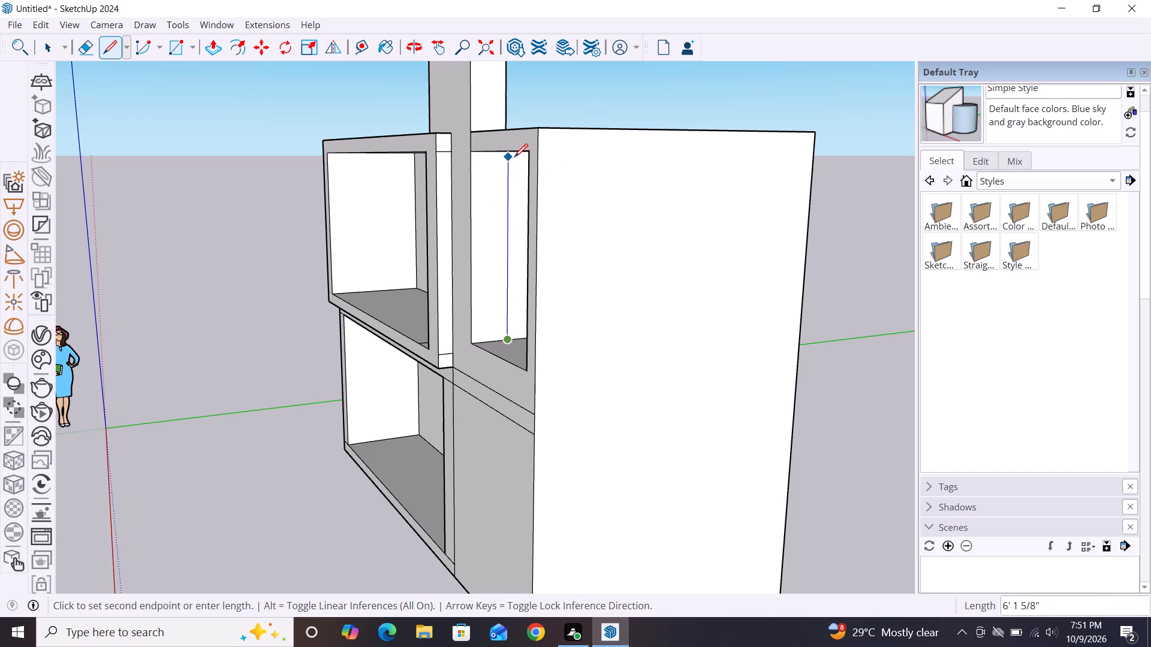
middle_drag(514, 157, 517, 98)
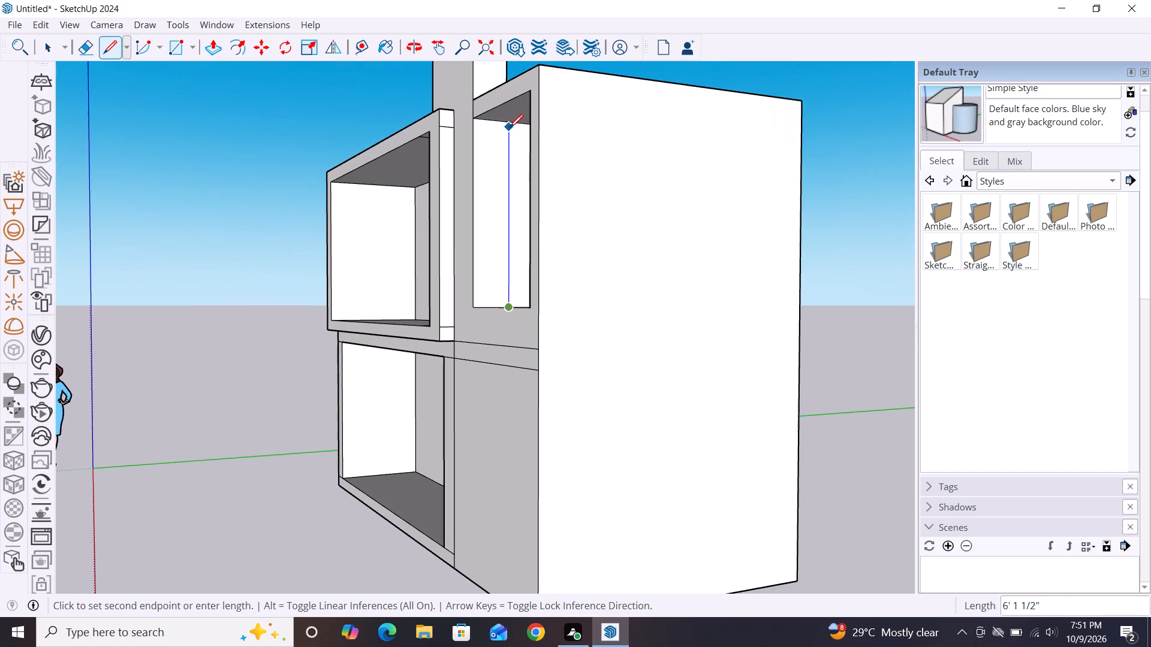
click(510, 123)
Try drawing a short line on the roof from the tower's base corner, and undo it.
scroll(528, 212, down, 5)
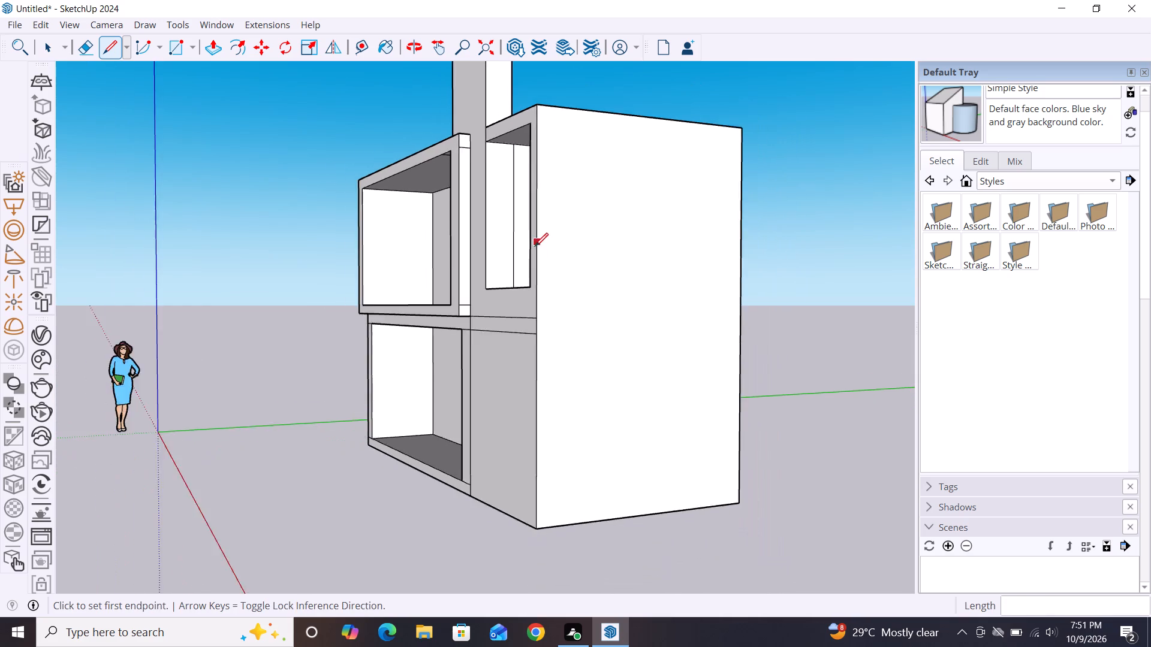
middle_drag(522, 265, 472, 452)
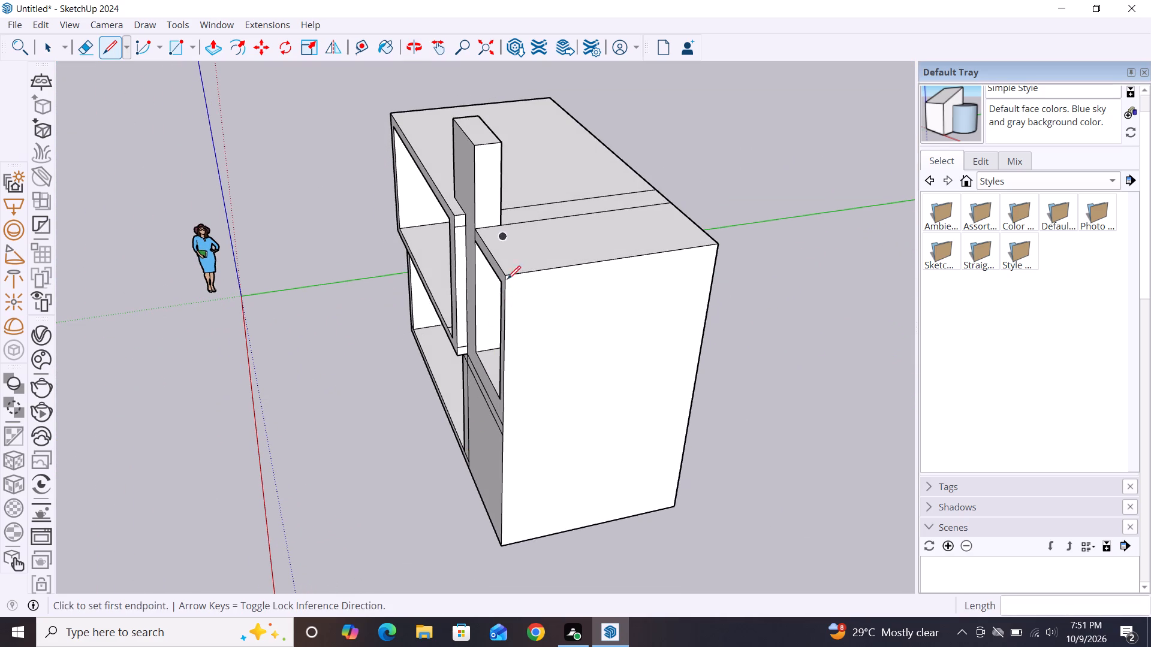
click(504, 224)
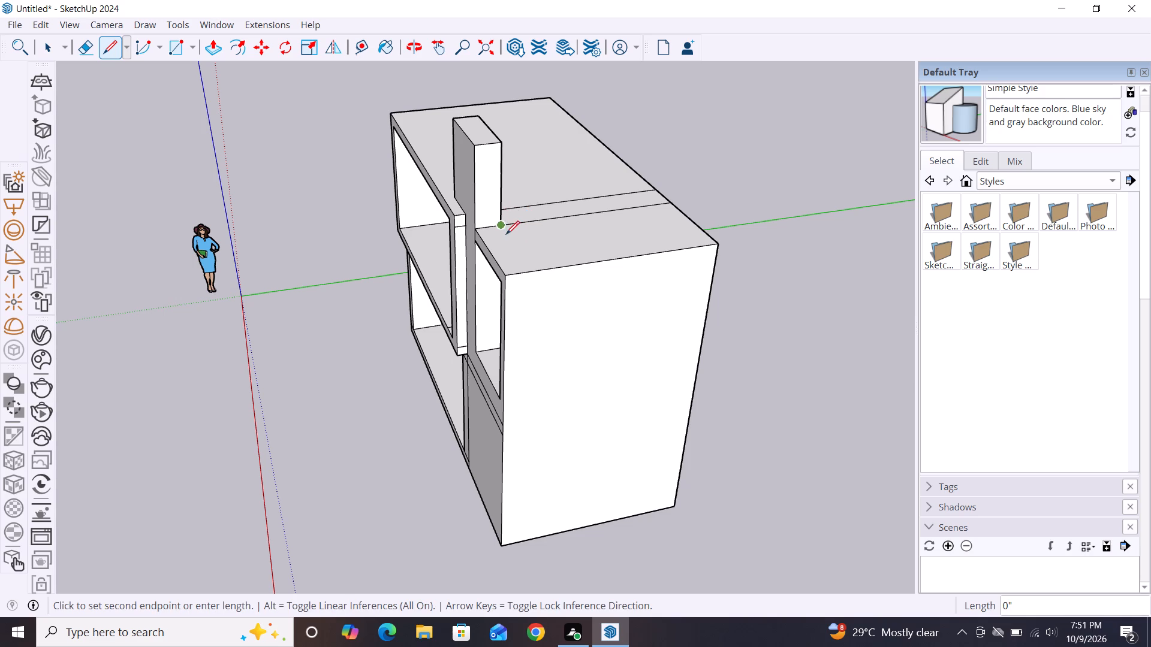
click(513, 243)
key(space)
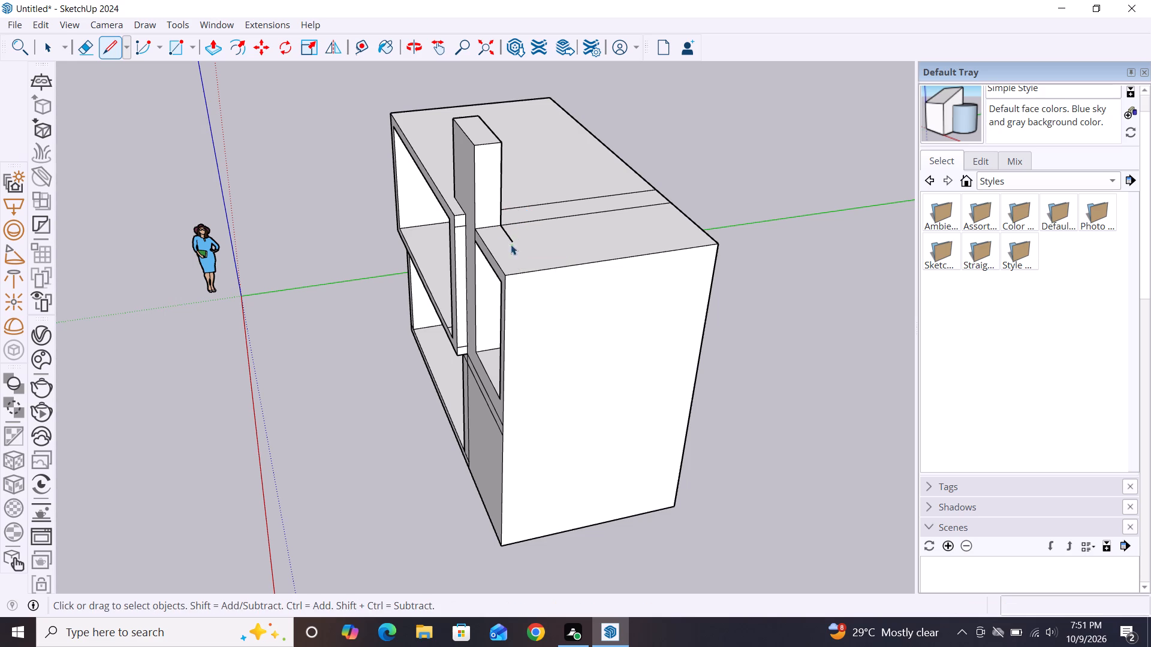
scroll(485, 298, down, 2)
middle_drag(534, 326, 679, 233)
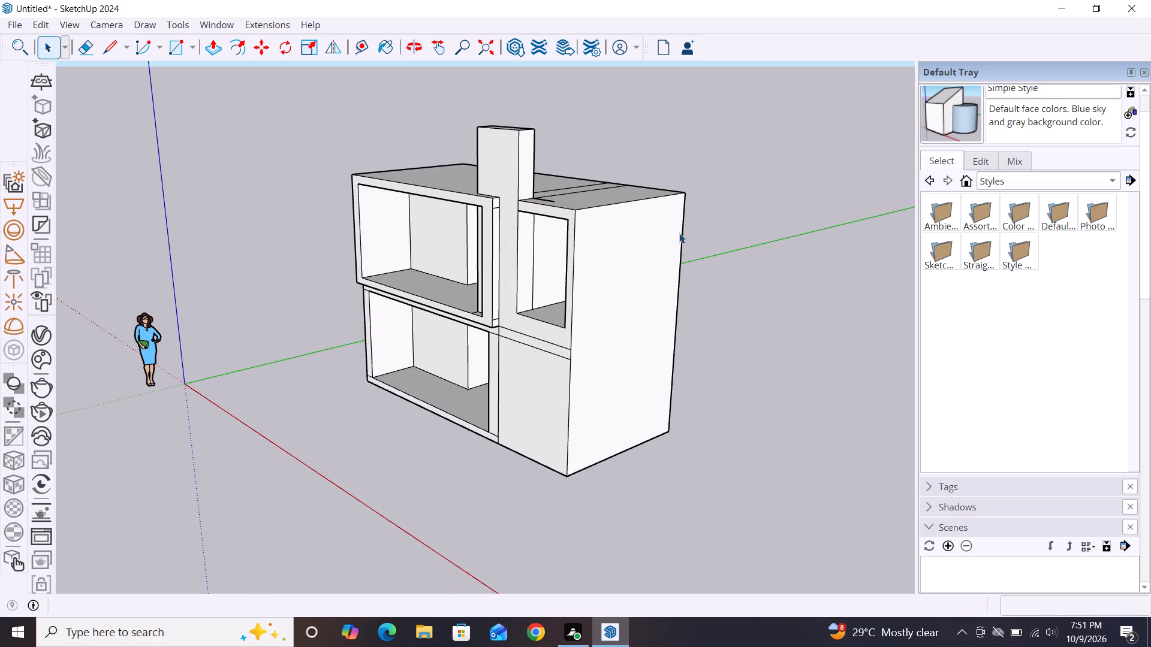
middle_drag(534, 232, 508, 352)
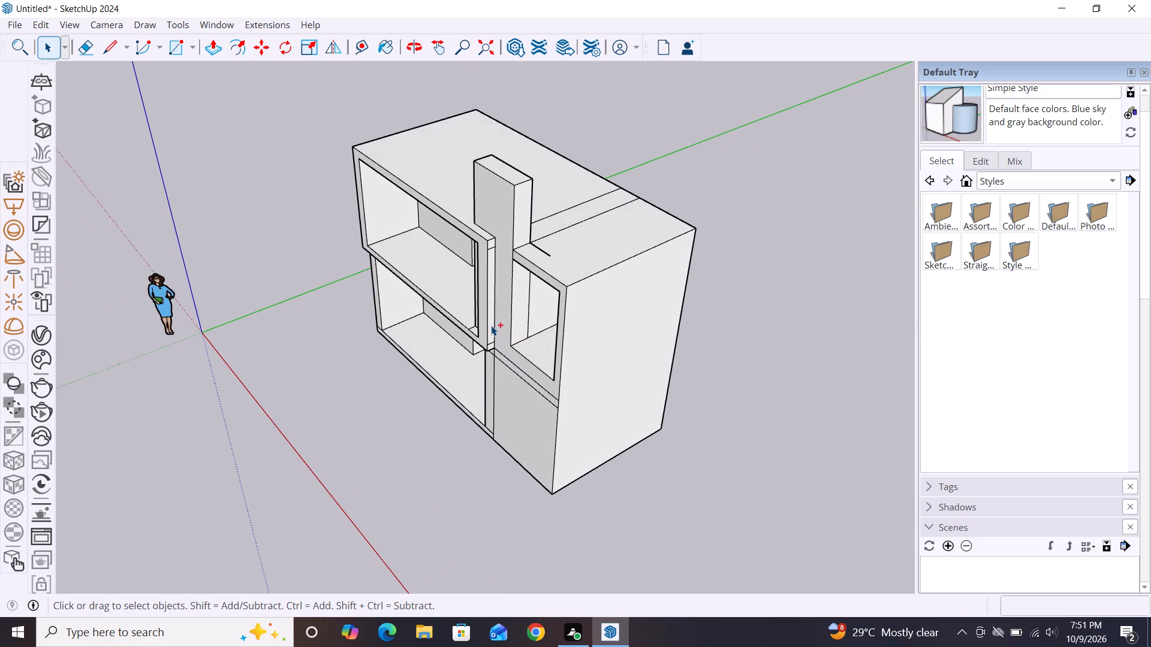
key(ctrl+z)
Push/Pull the side opening's inner wall behind the vertical line back about 2' 6 15/16" toward the main upper room.
scroll(571, 396, down, 3)
middle_drag(559, 396, 623, 264)
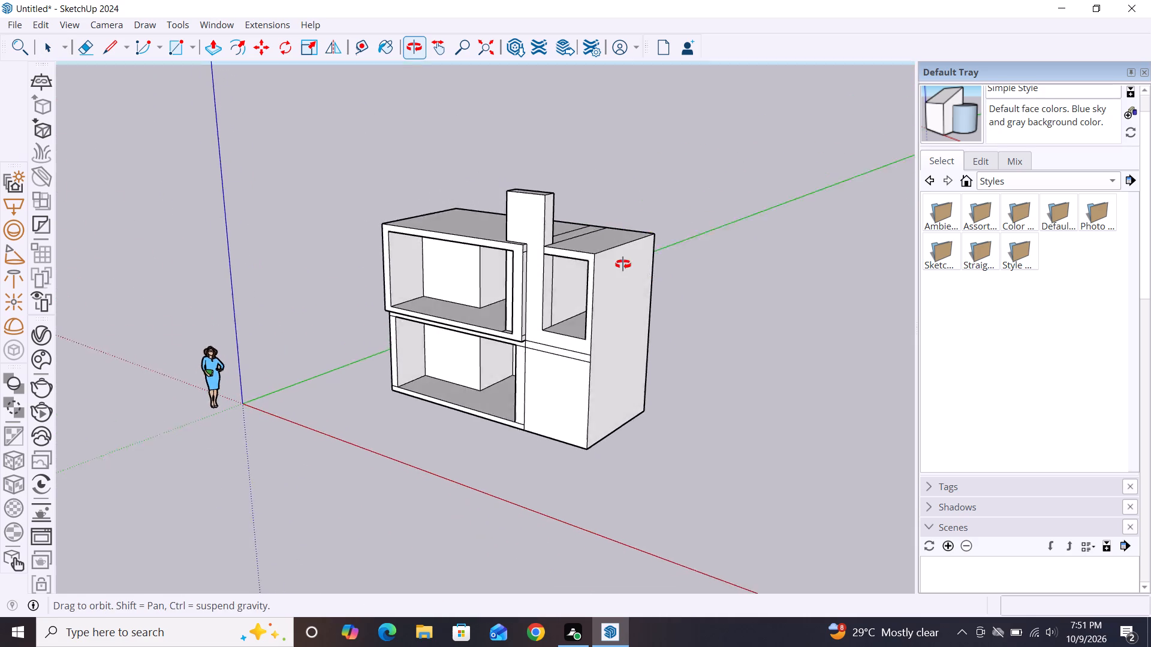
middle_drag(623, 264, 619, 264)
scroll(583, 287, up, 9)
middle_drag(538, 304, 599, 292)
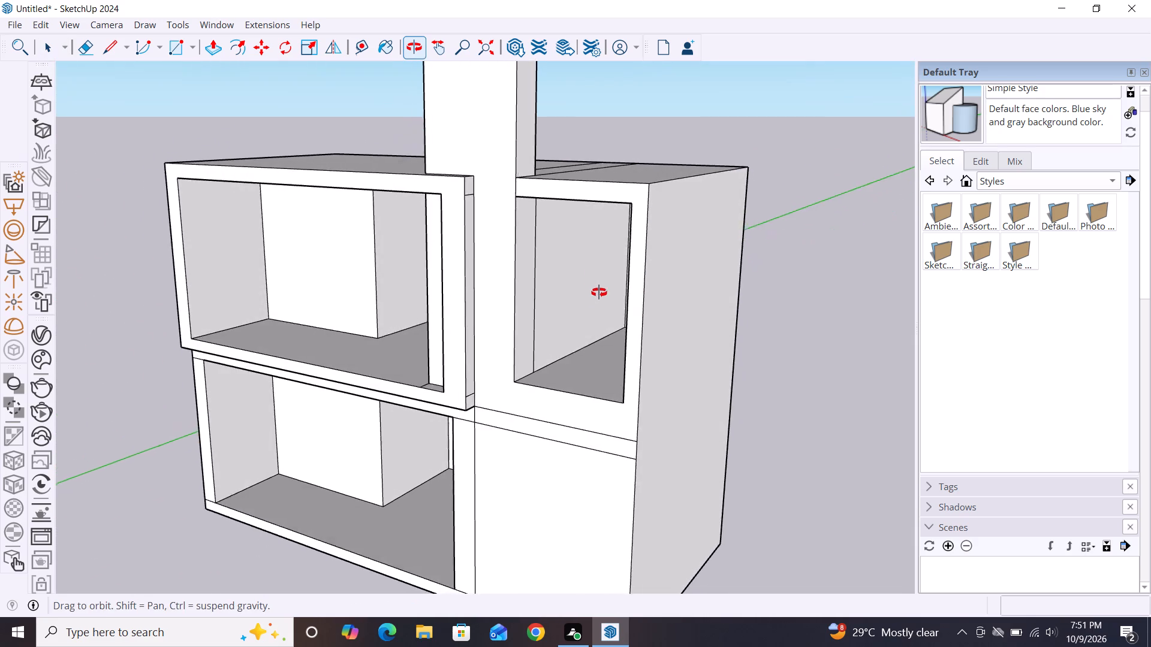
middle_drag(599, 292, 594, 267)
scroll(593, 265, up, 8)
key(p)
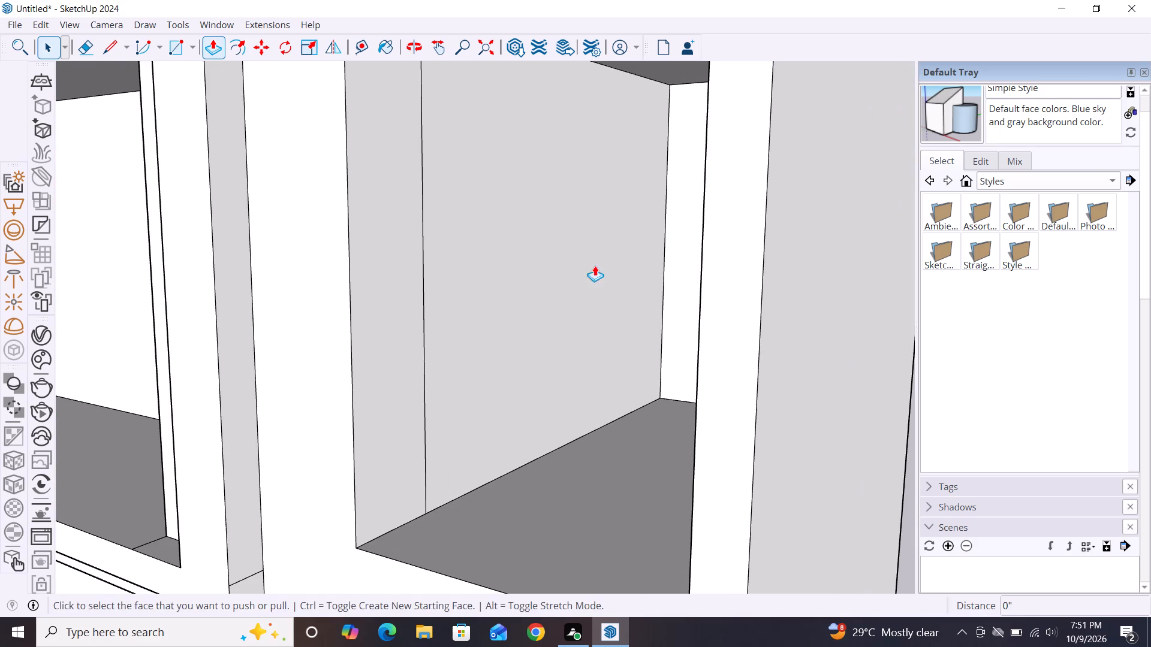
click(580, 285)
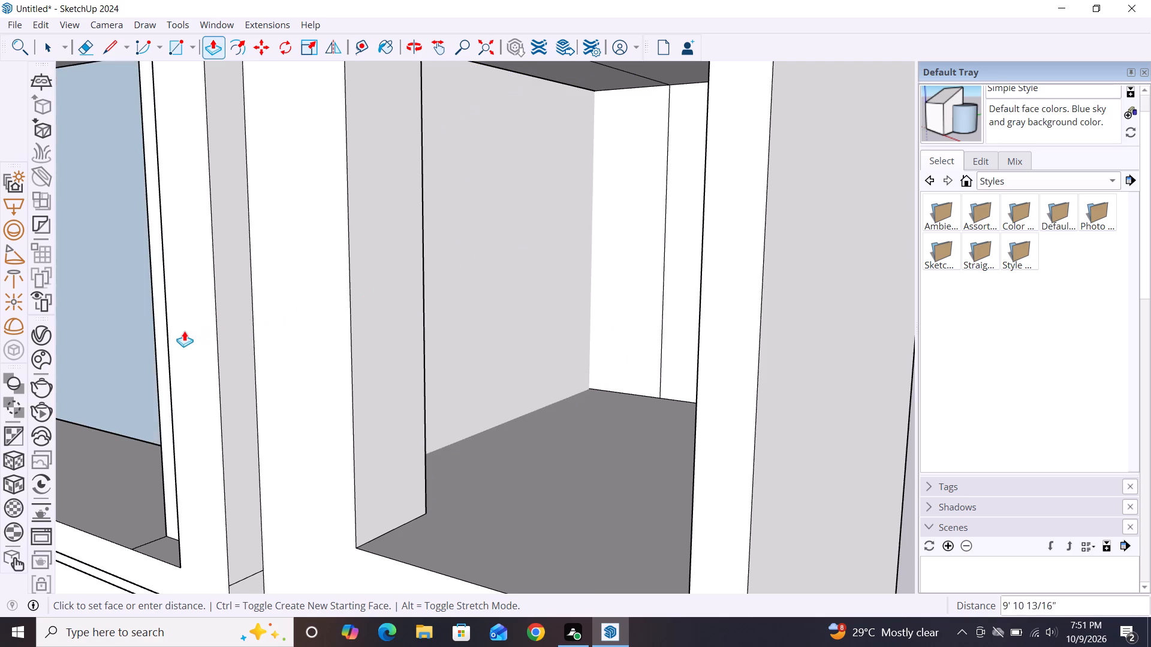
click(176, 403)
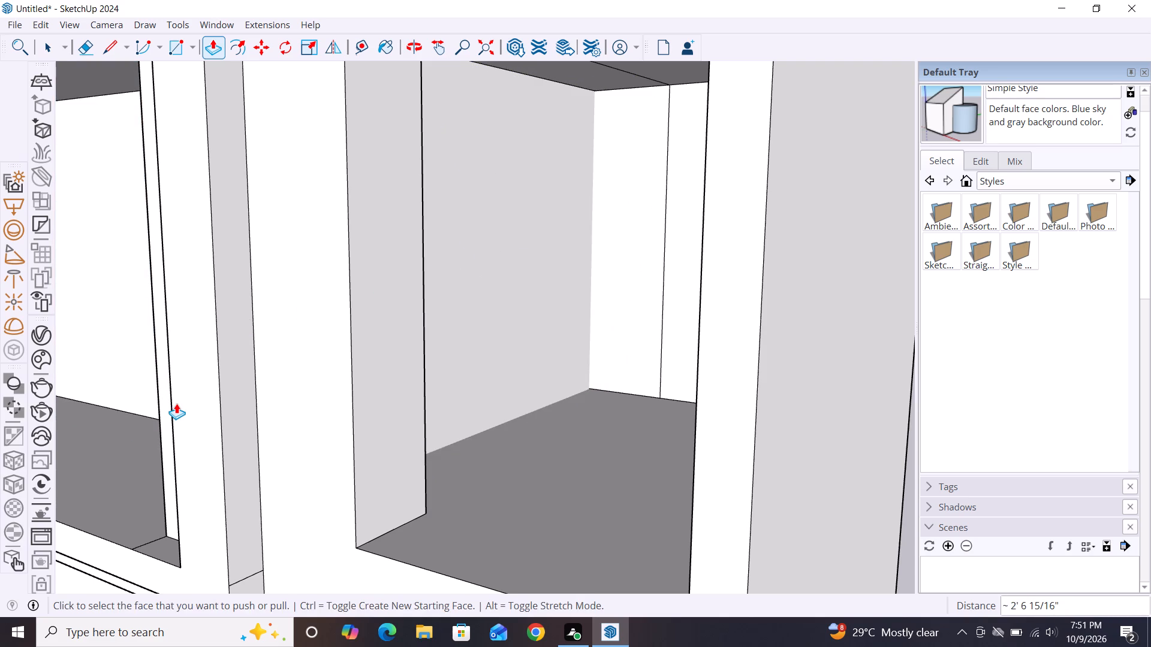
key(space)
Erase the leftover vertical line on the back wall inside the side volume's upper opening.
scroll(398, 313, down, 13)
middle_drag(371, 412, 543, 436)
scroll(671, 283, down, 2)
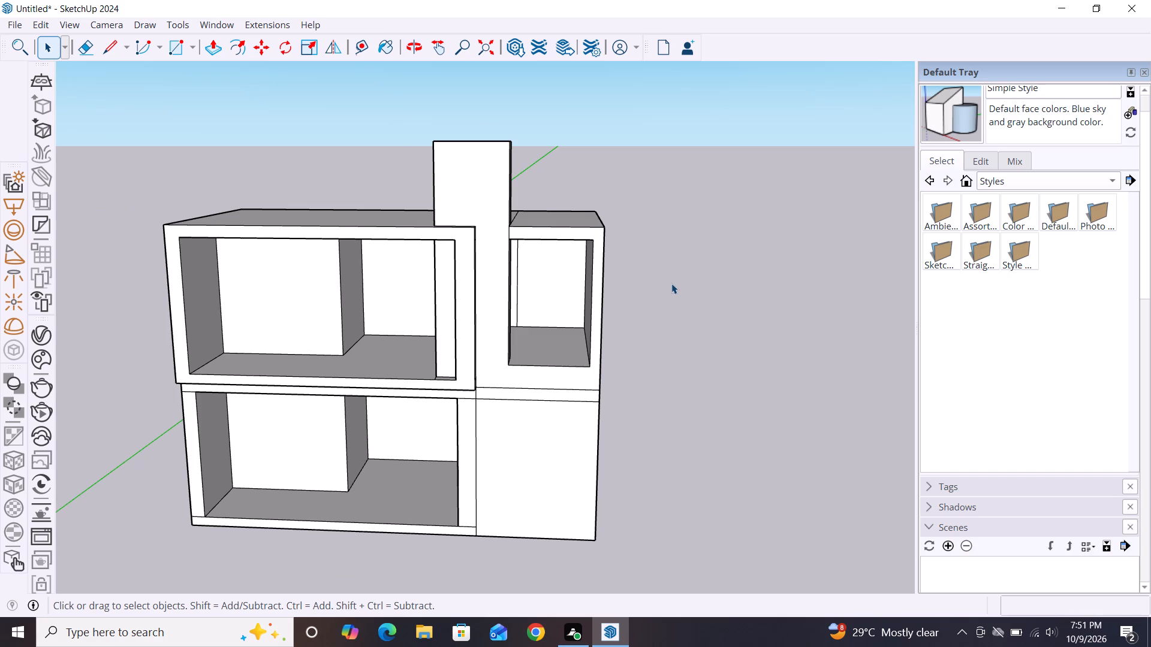
scroll(521, 289, up, 2)
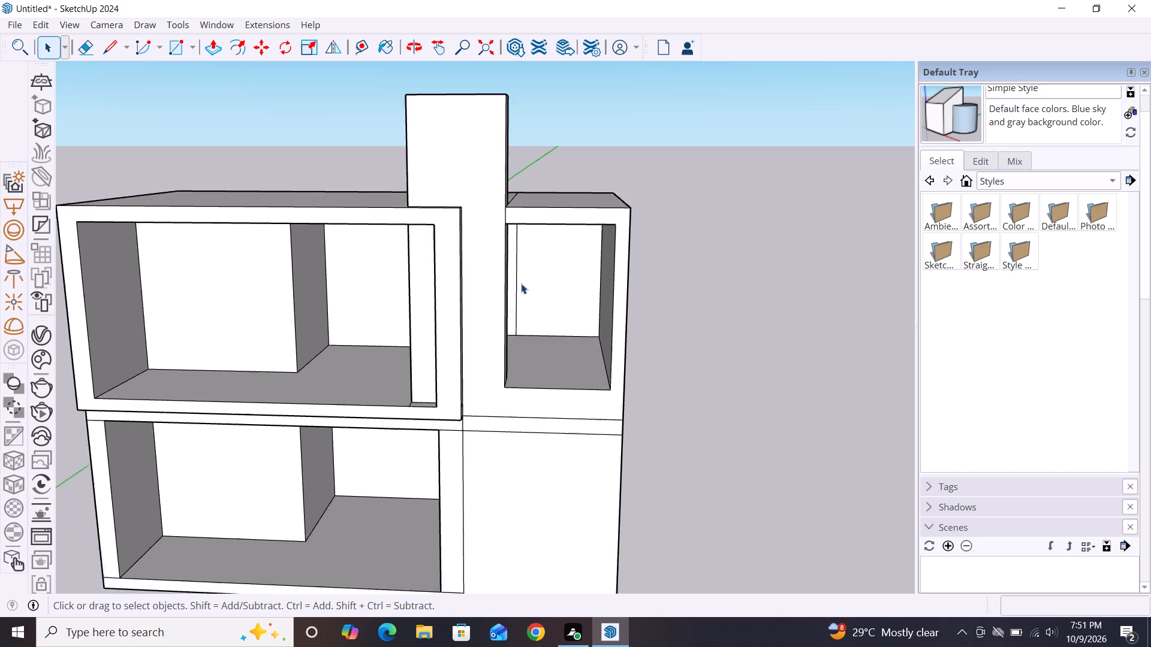
scroll(521, 283, up, 8)
key(e)
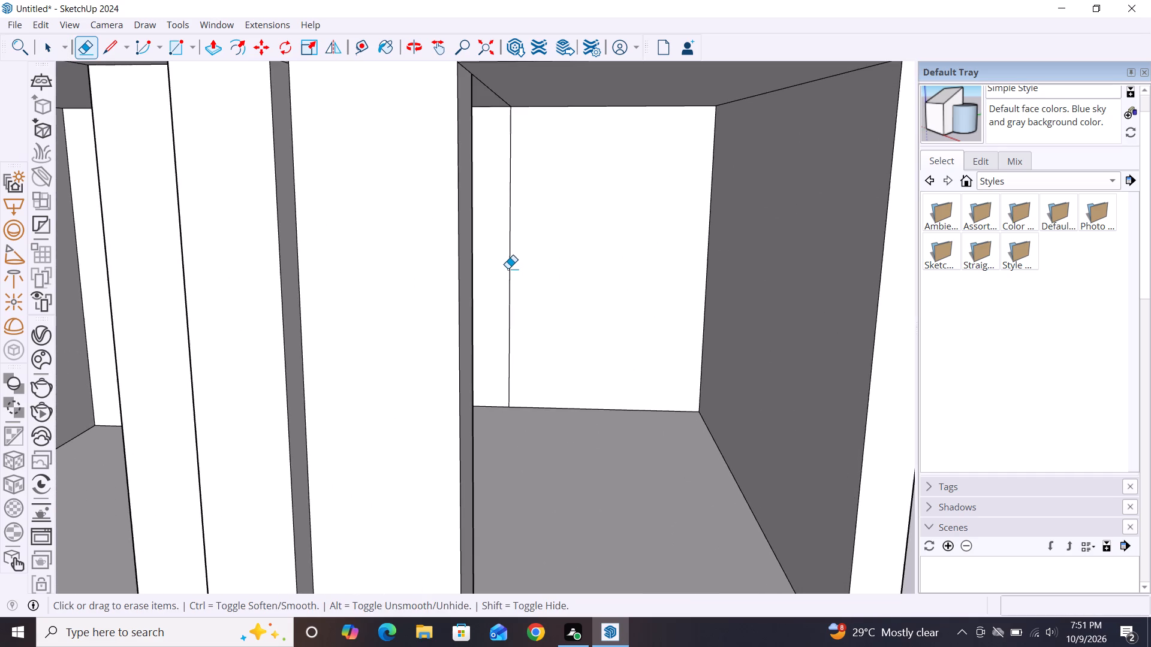
click(510, 255)
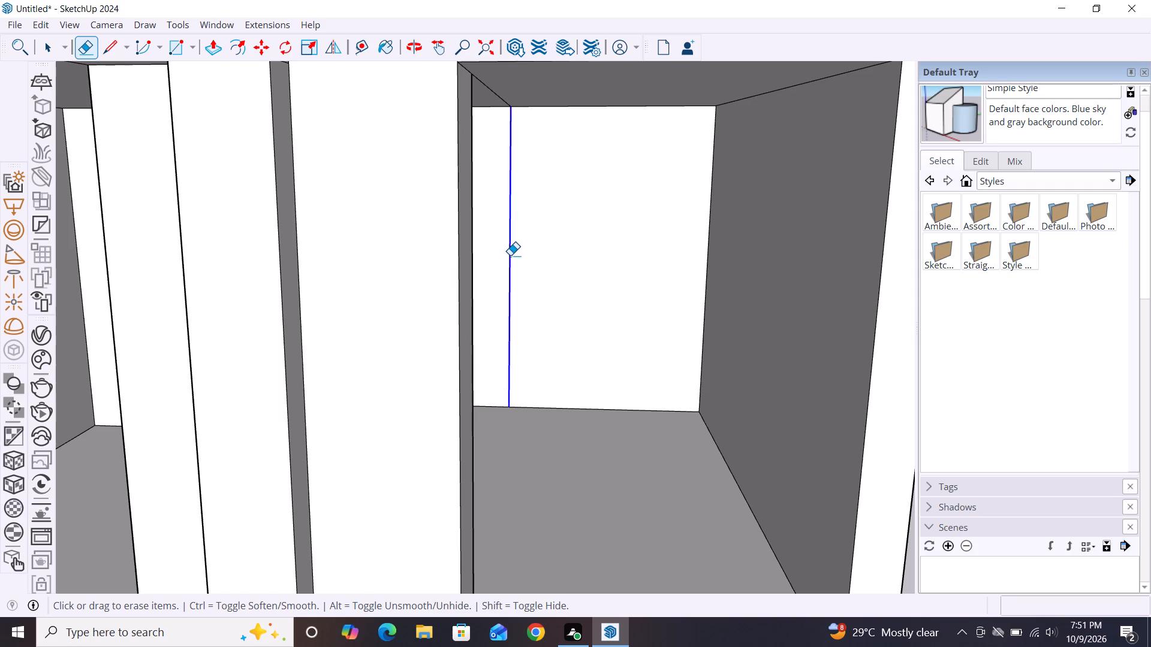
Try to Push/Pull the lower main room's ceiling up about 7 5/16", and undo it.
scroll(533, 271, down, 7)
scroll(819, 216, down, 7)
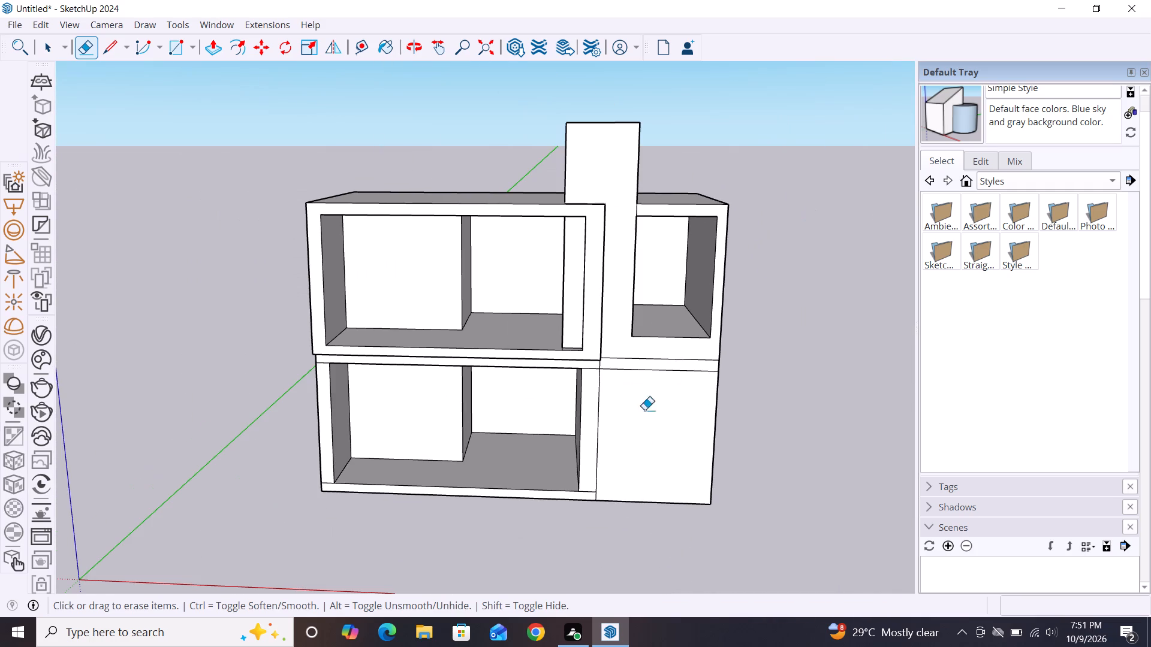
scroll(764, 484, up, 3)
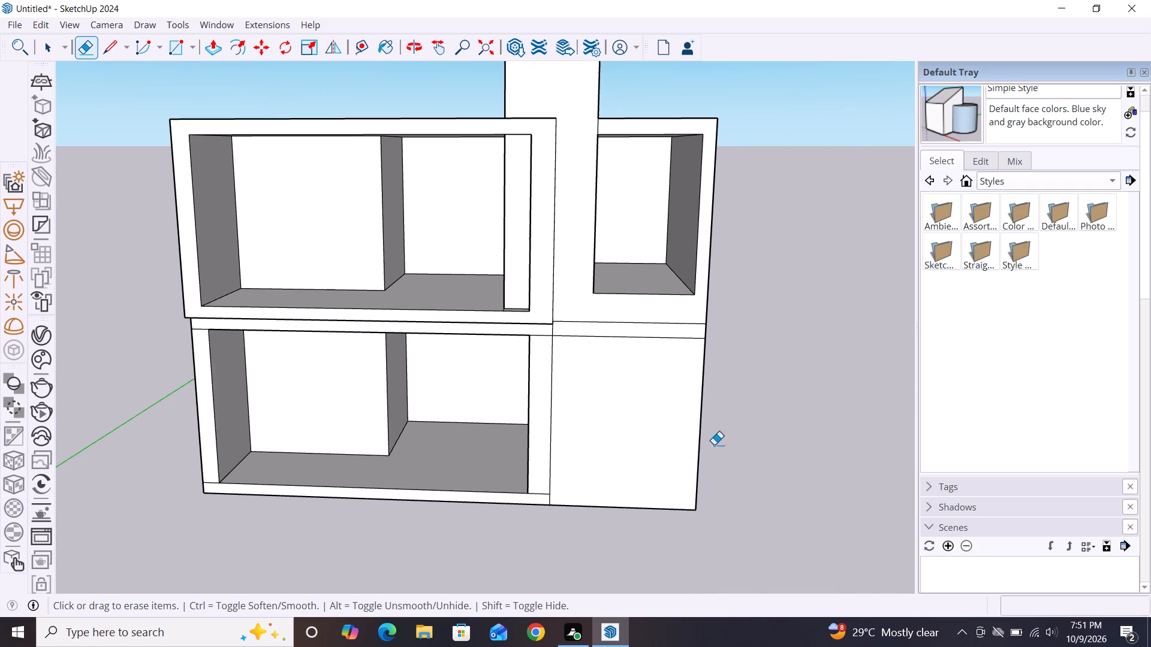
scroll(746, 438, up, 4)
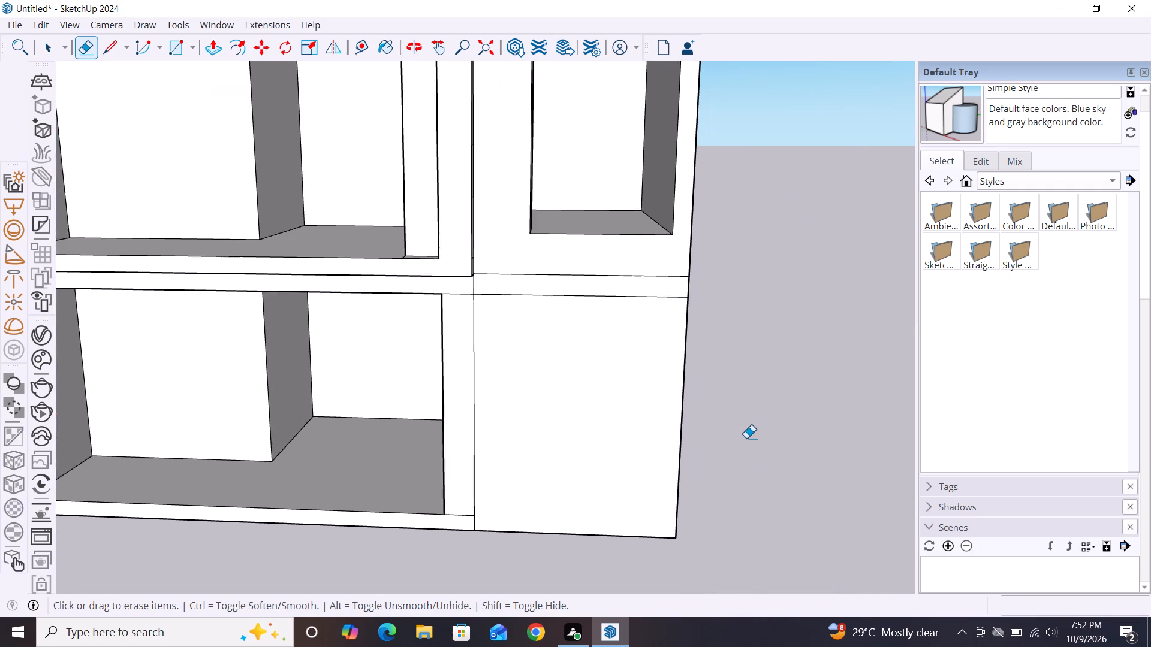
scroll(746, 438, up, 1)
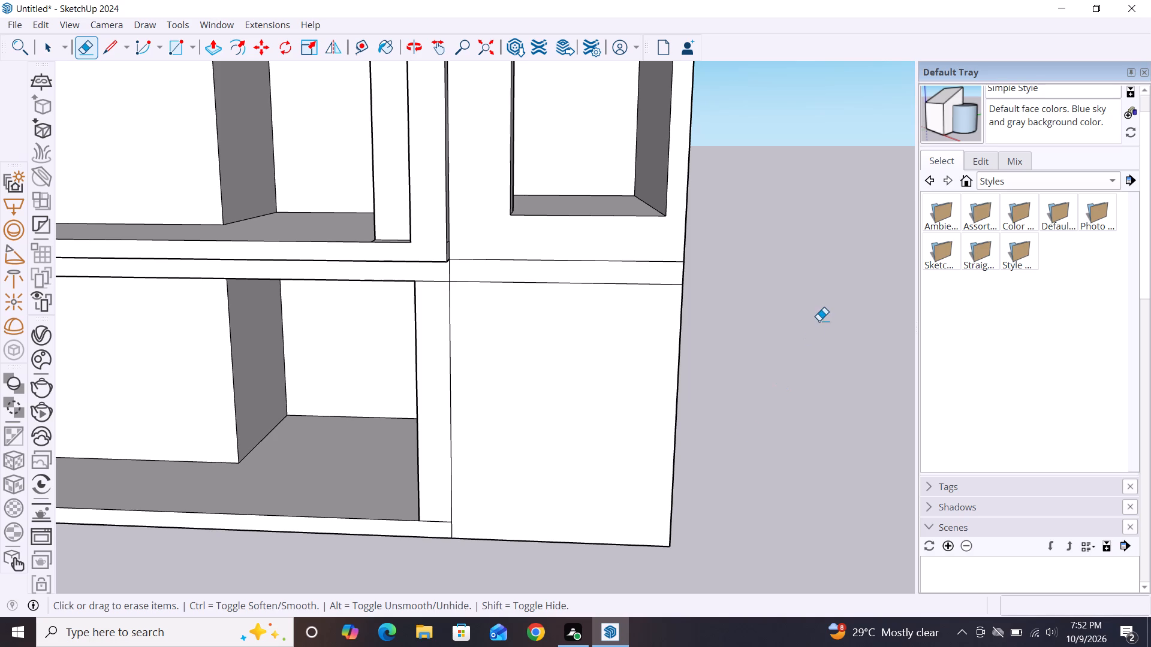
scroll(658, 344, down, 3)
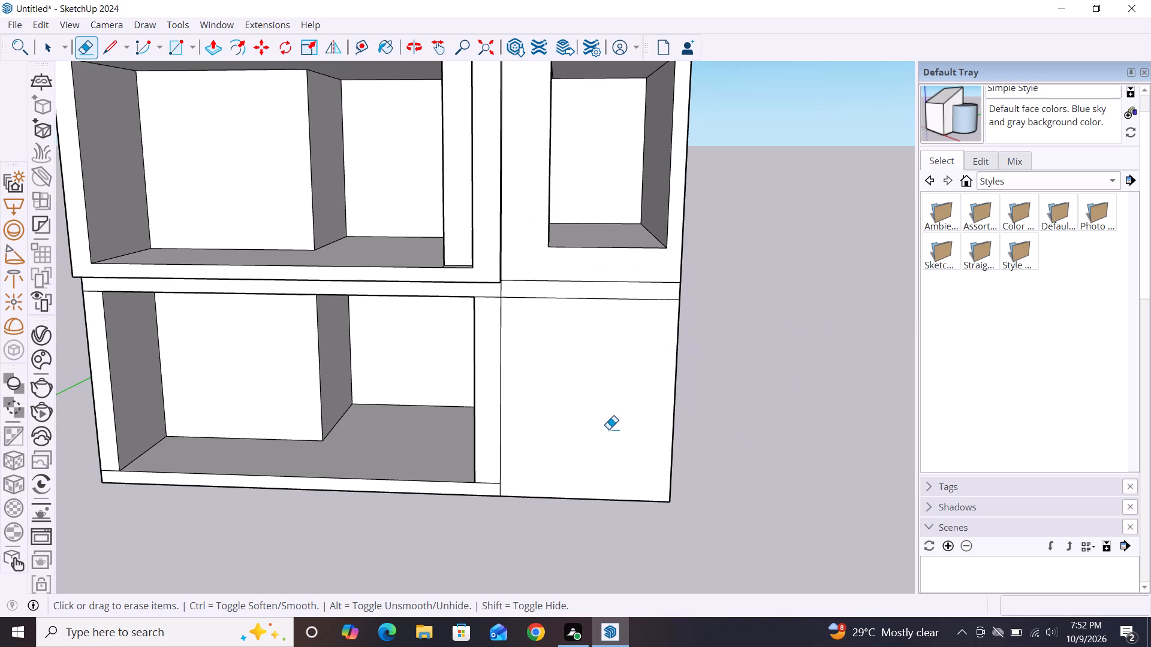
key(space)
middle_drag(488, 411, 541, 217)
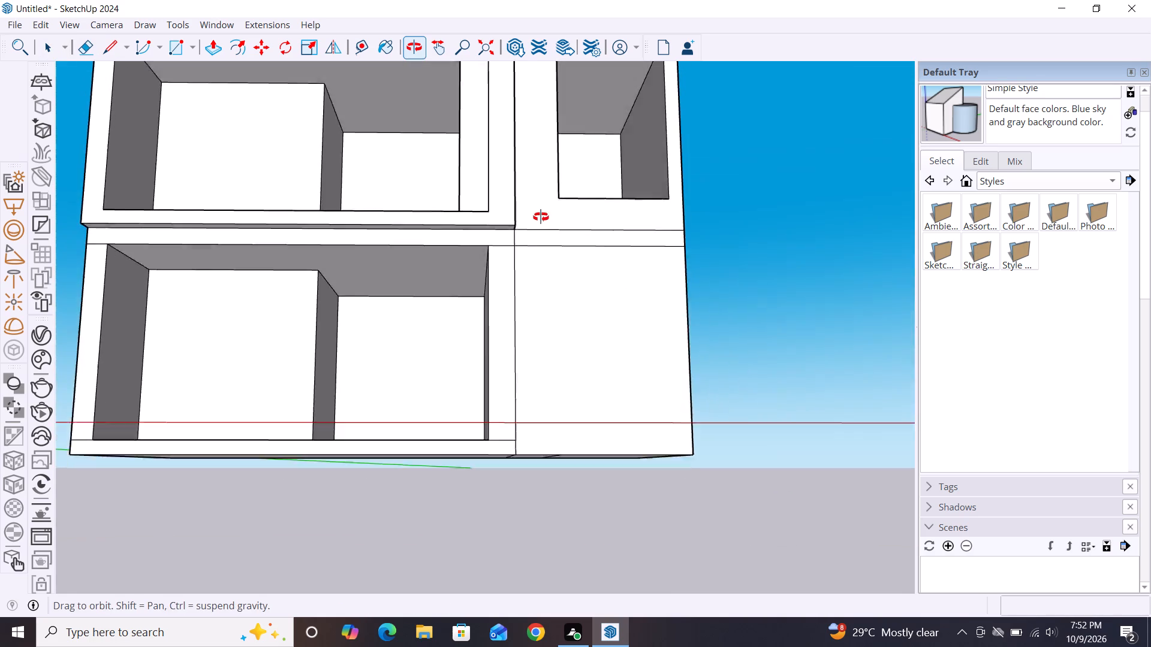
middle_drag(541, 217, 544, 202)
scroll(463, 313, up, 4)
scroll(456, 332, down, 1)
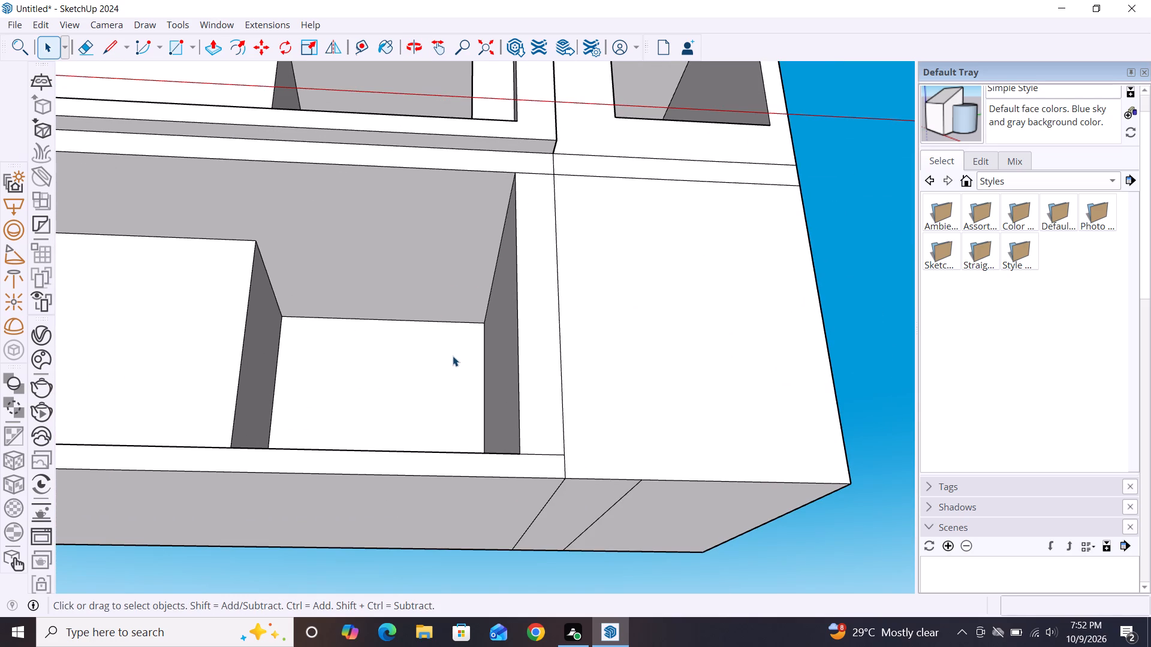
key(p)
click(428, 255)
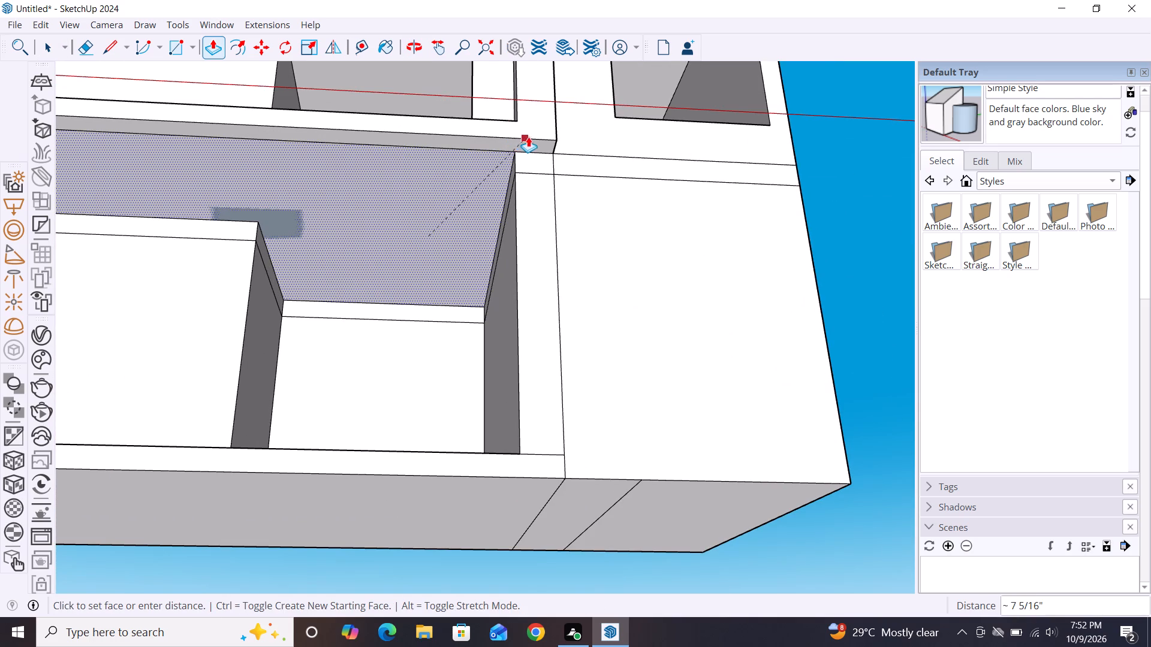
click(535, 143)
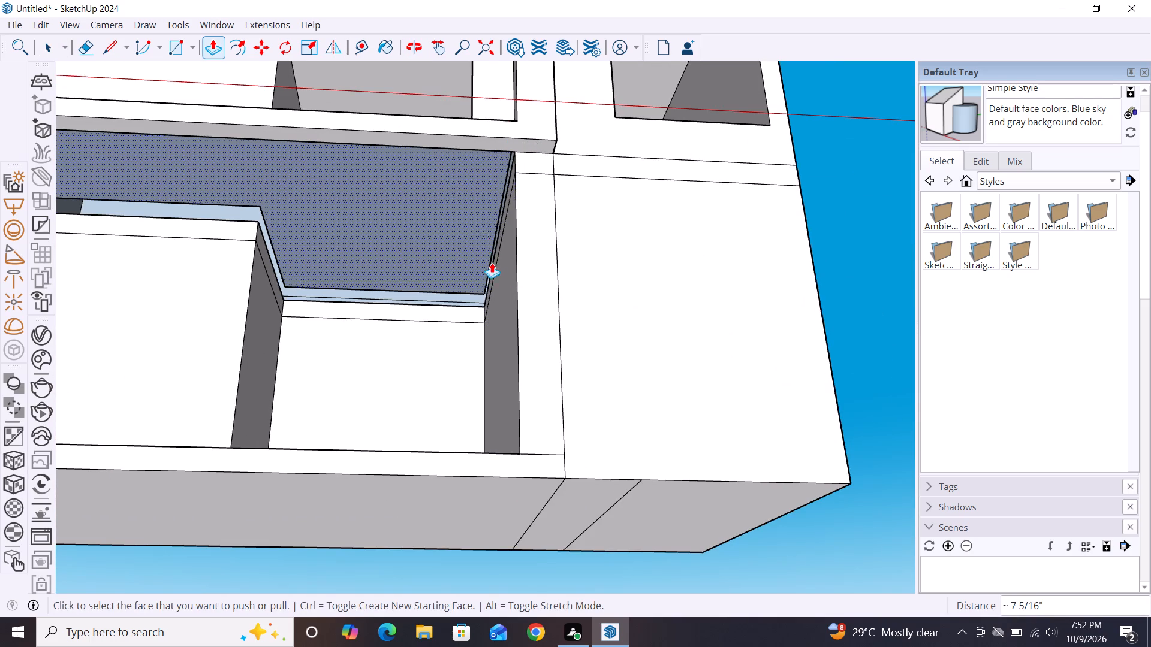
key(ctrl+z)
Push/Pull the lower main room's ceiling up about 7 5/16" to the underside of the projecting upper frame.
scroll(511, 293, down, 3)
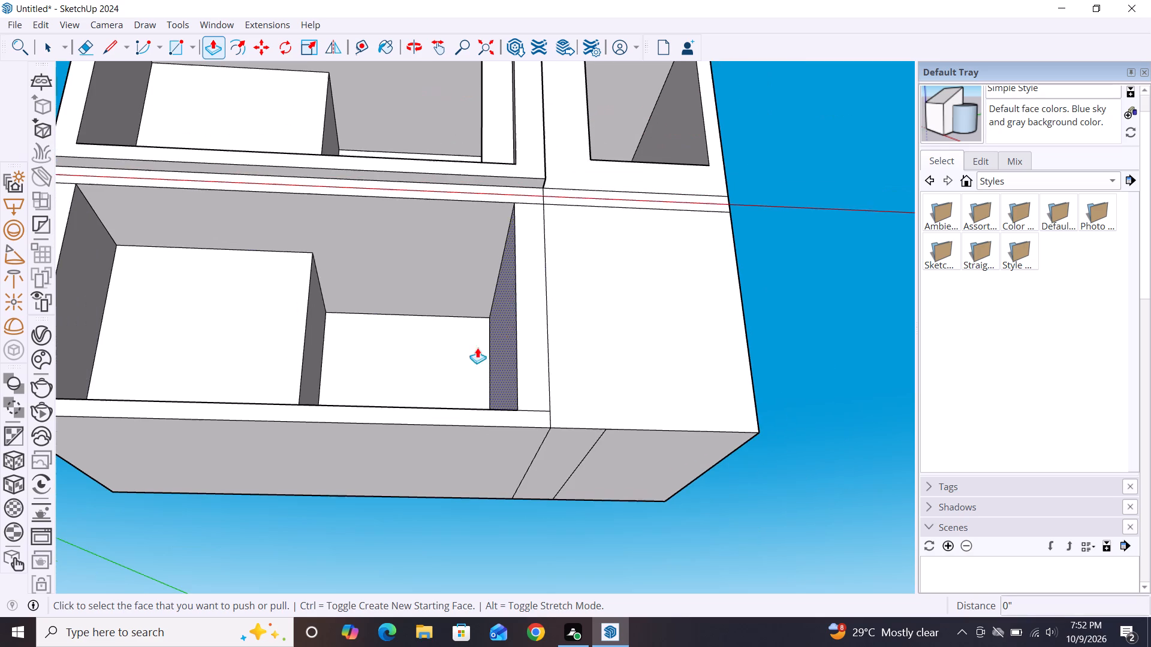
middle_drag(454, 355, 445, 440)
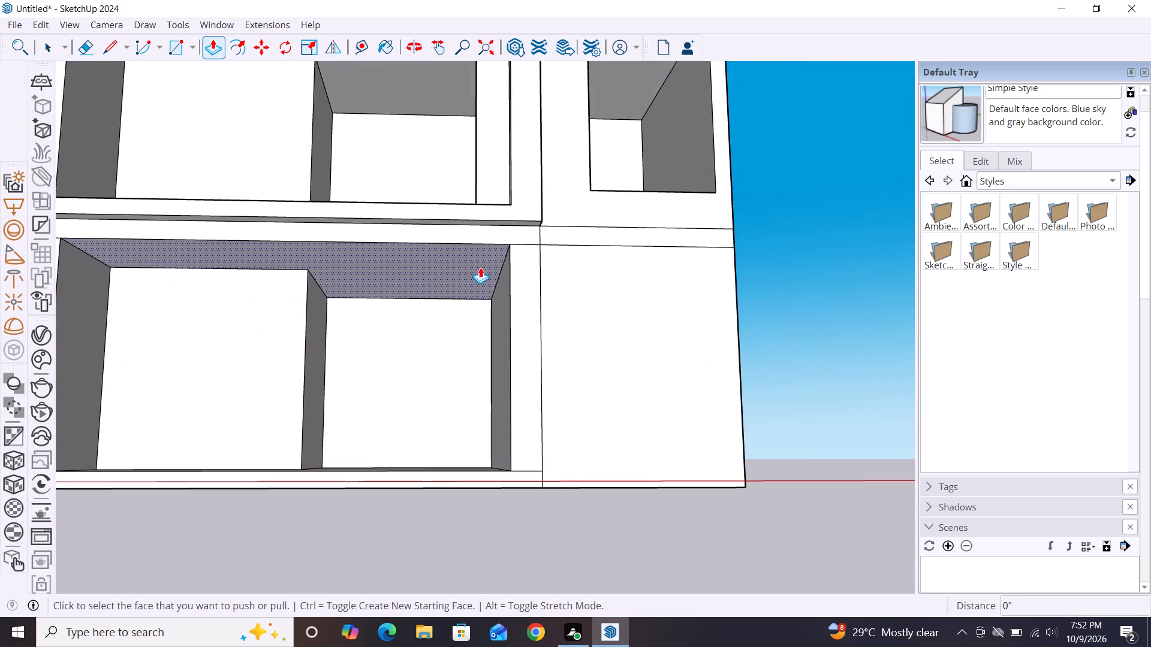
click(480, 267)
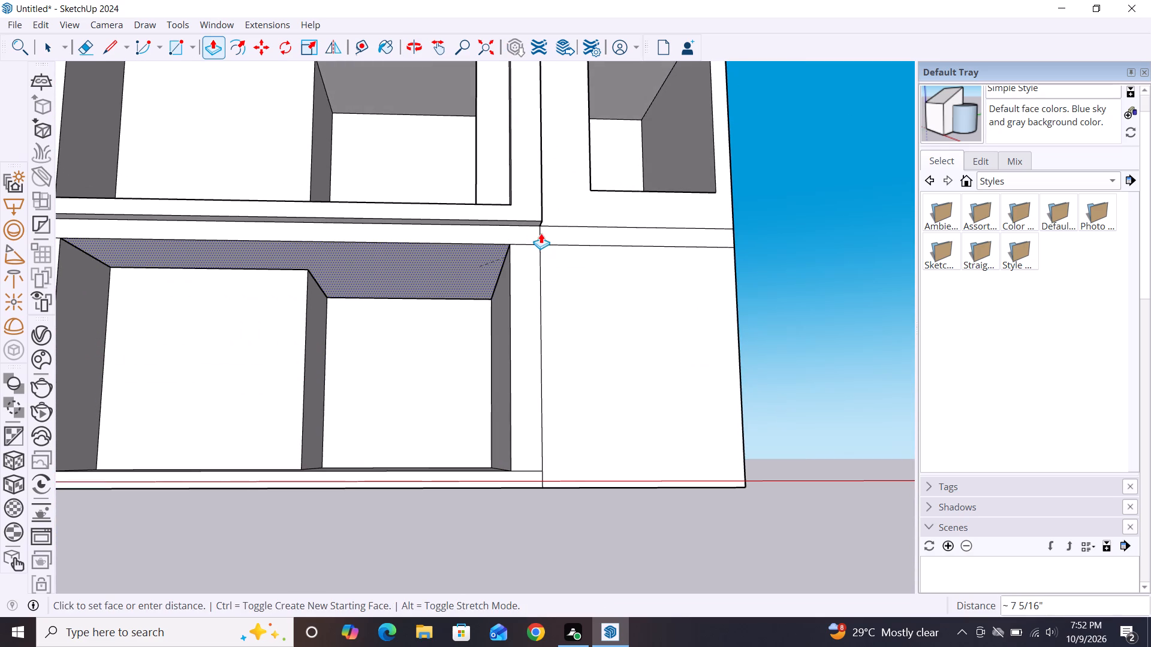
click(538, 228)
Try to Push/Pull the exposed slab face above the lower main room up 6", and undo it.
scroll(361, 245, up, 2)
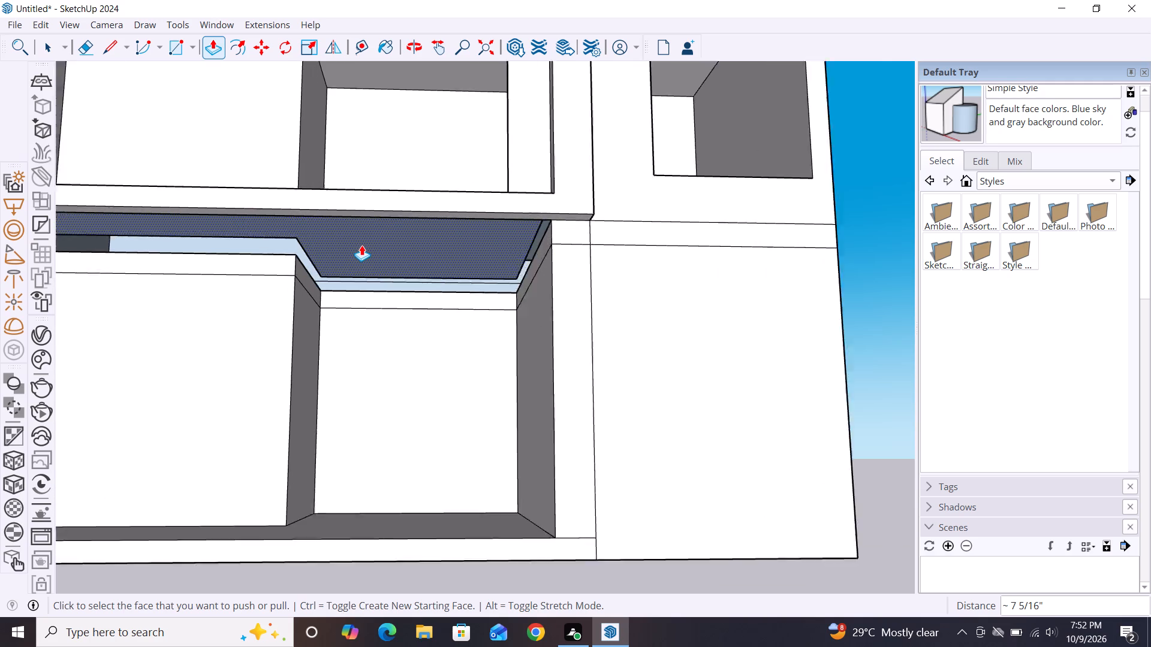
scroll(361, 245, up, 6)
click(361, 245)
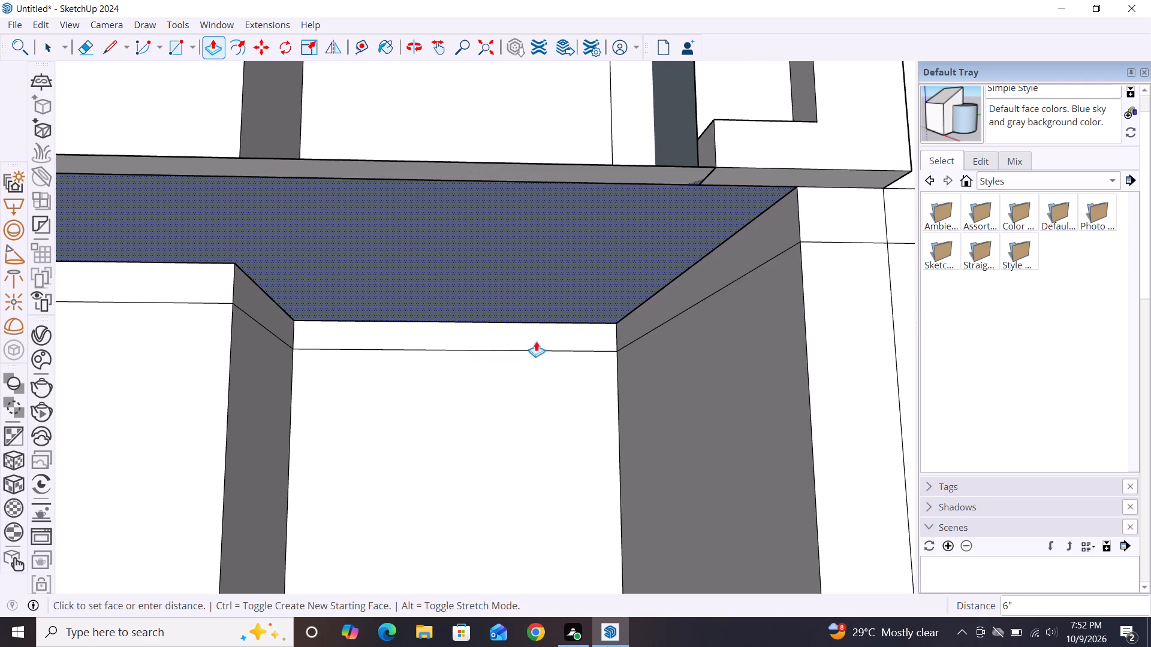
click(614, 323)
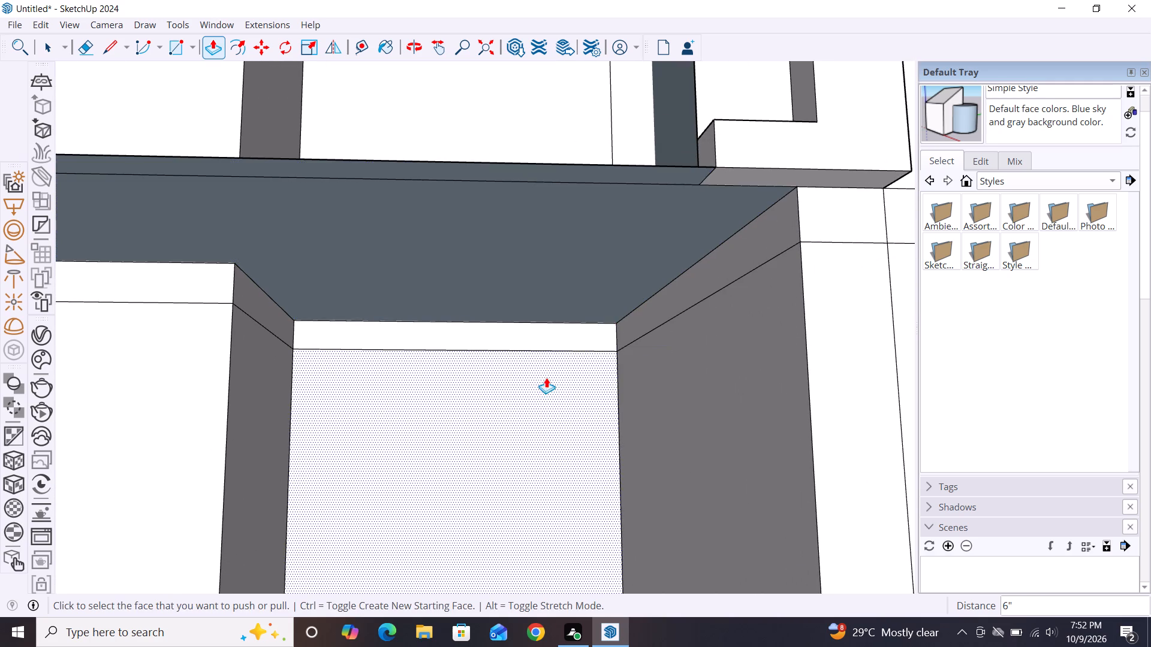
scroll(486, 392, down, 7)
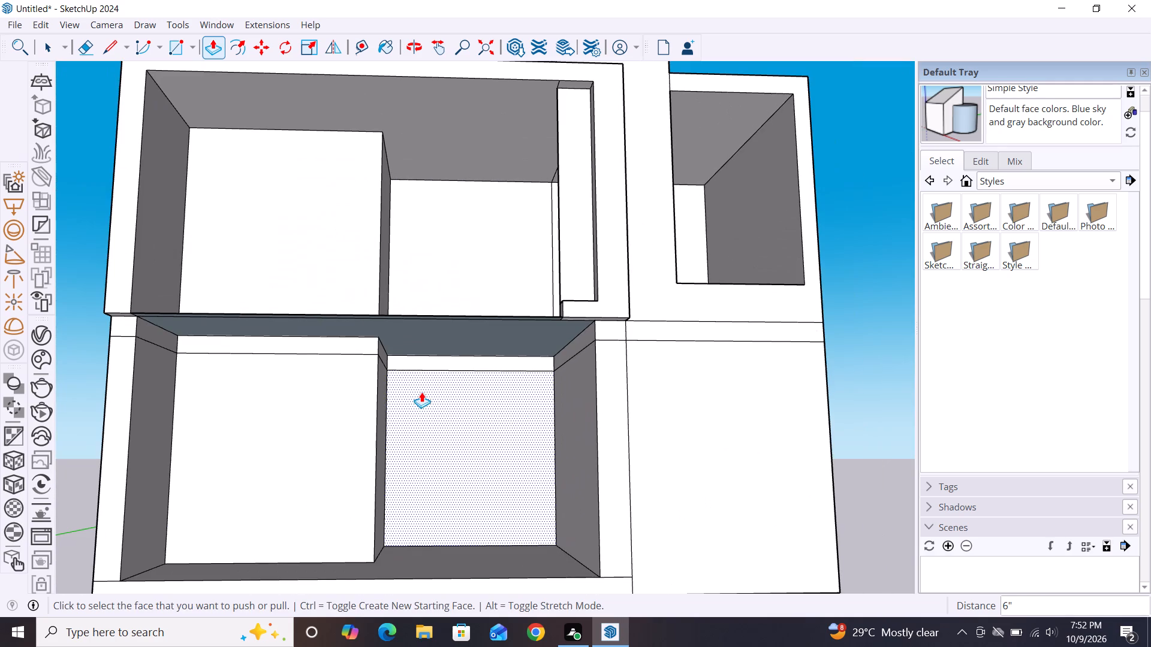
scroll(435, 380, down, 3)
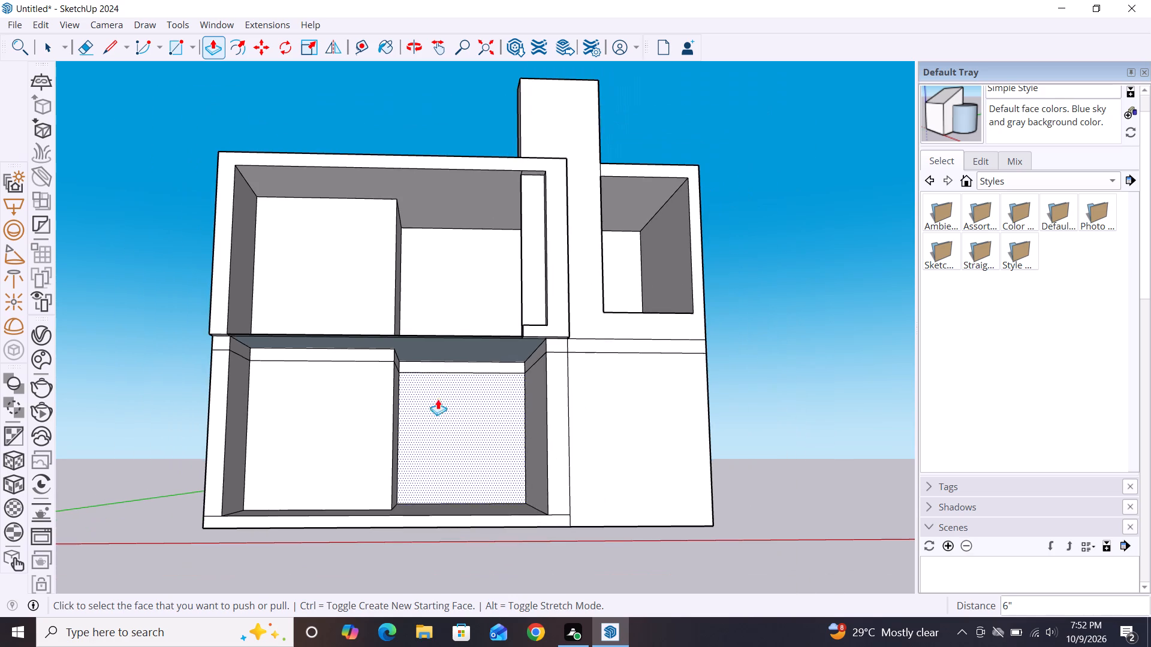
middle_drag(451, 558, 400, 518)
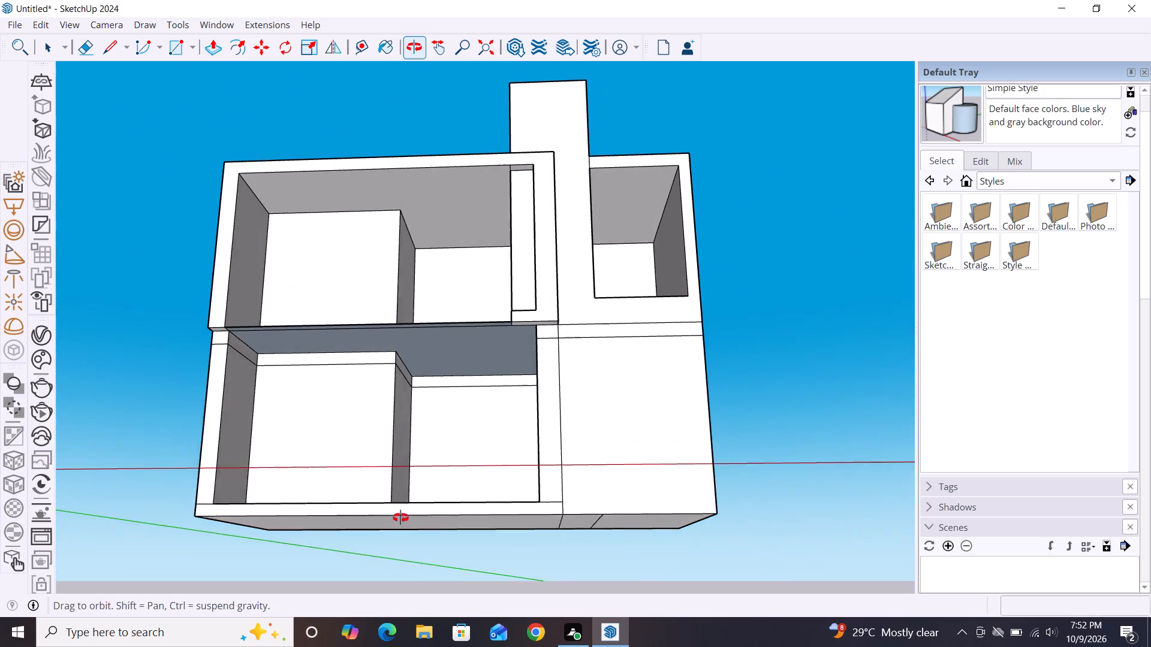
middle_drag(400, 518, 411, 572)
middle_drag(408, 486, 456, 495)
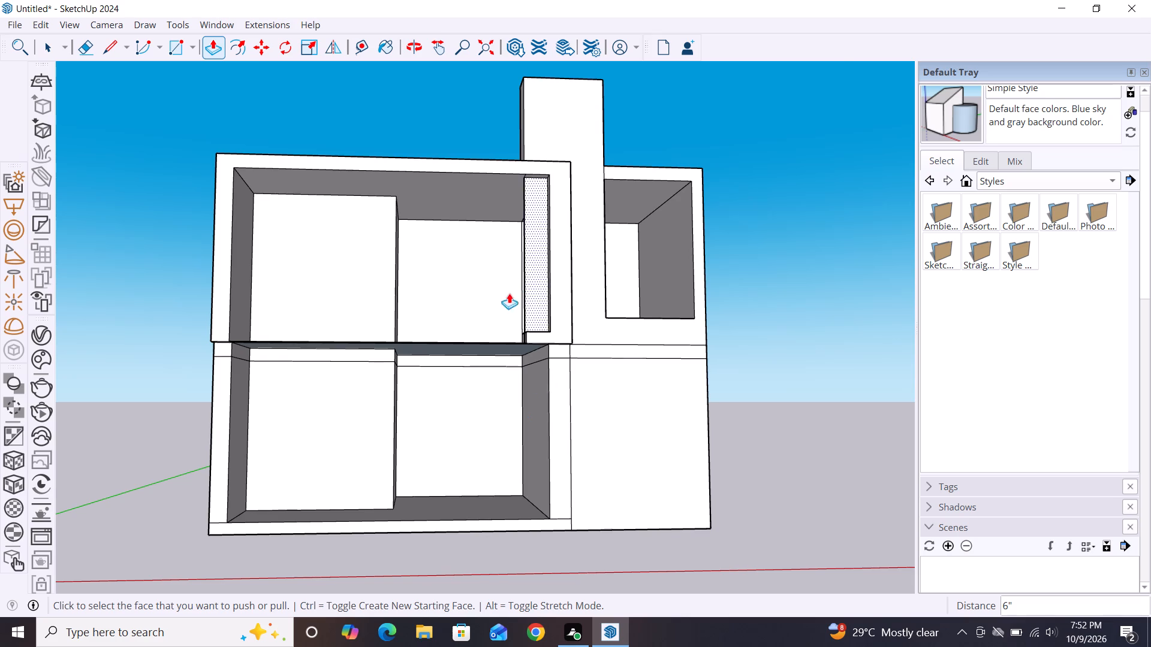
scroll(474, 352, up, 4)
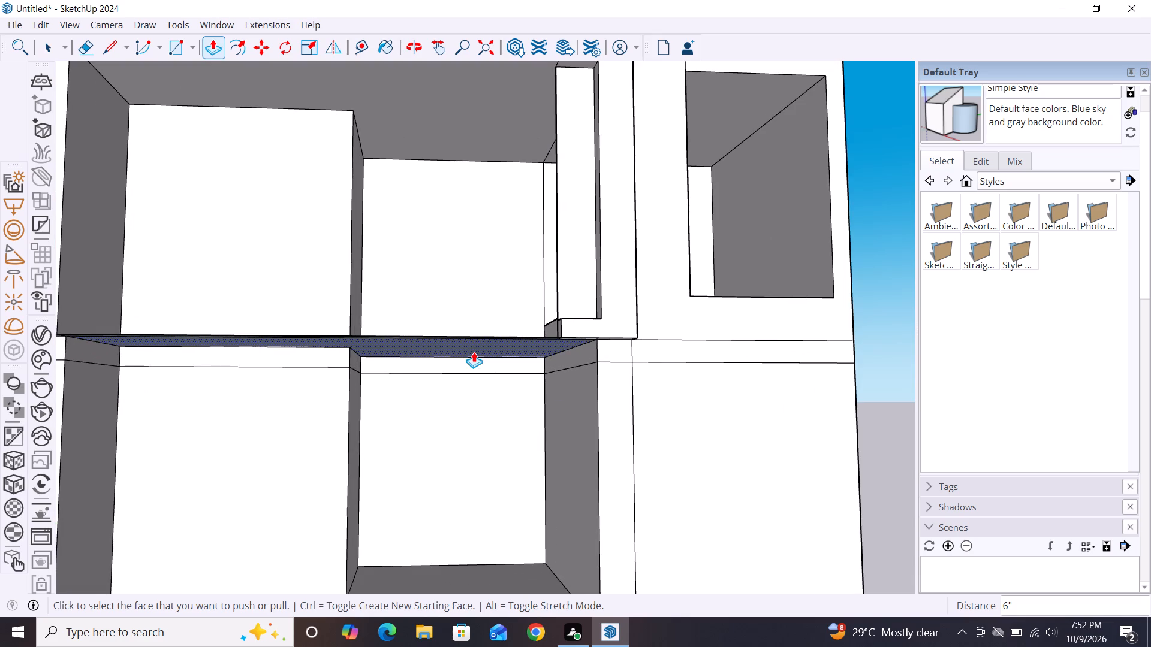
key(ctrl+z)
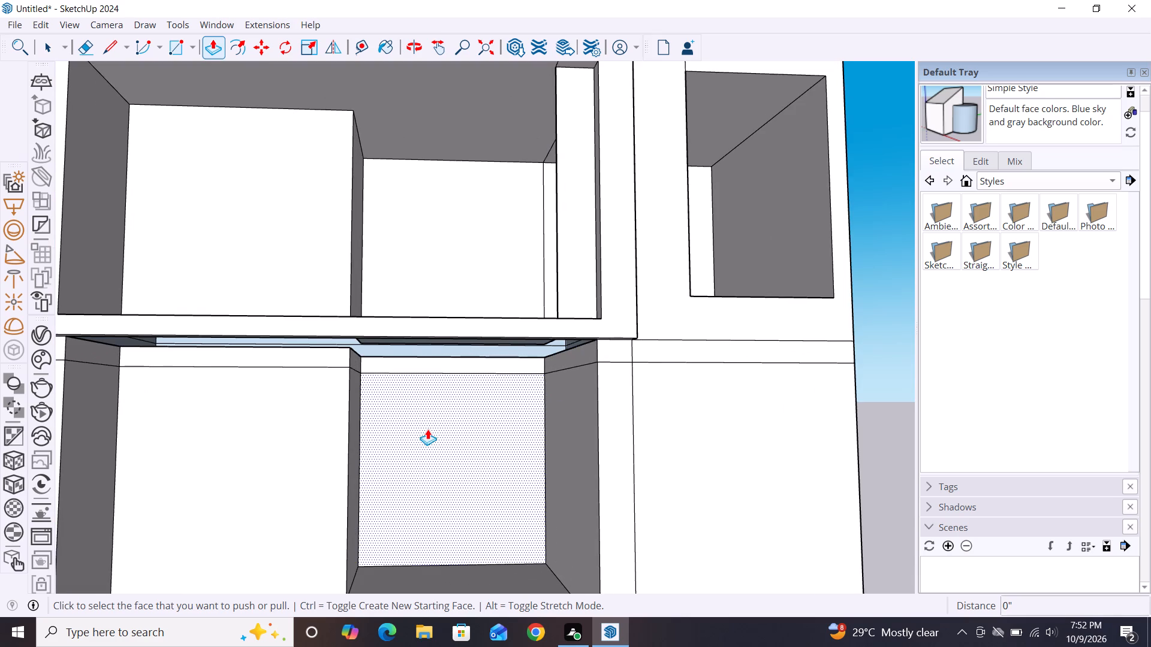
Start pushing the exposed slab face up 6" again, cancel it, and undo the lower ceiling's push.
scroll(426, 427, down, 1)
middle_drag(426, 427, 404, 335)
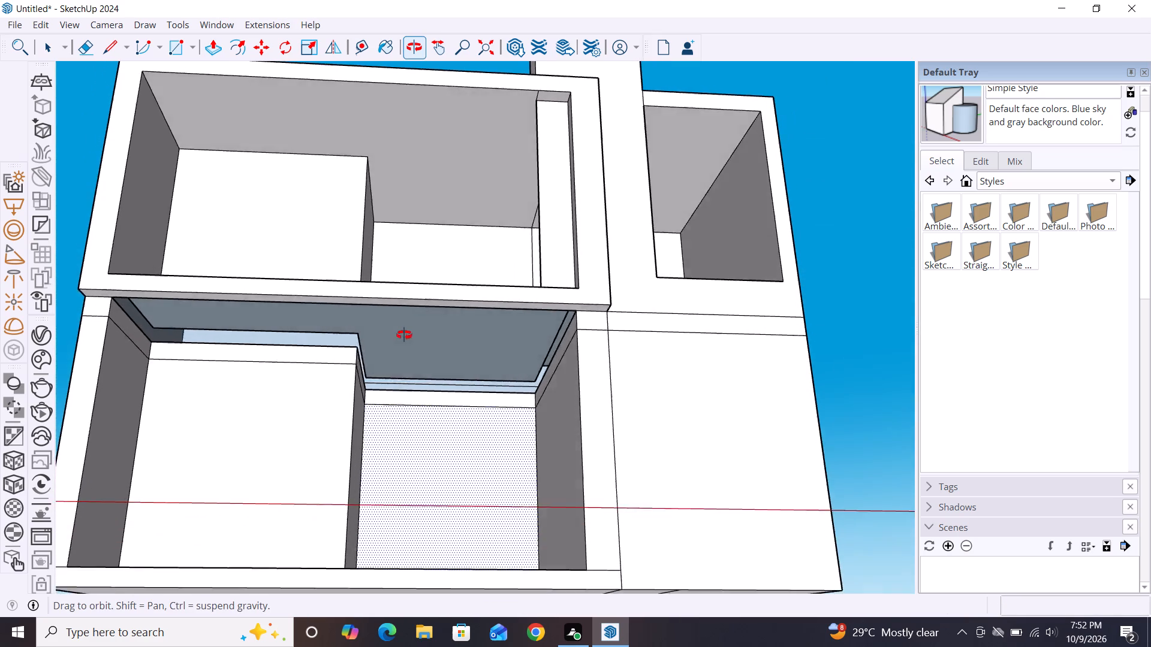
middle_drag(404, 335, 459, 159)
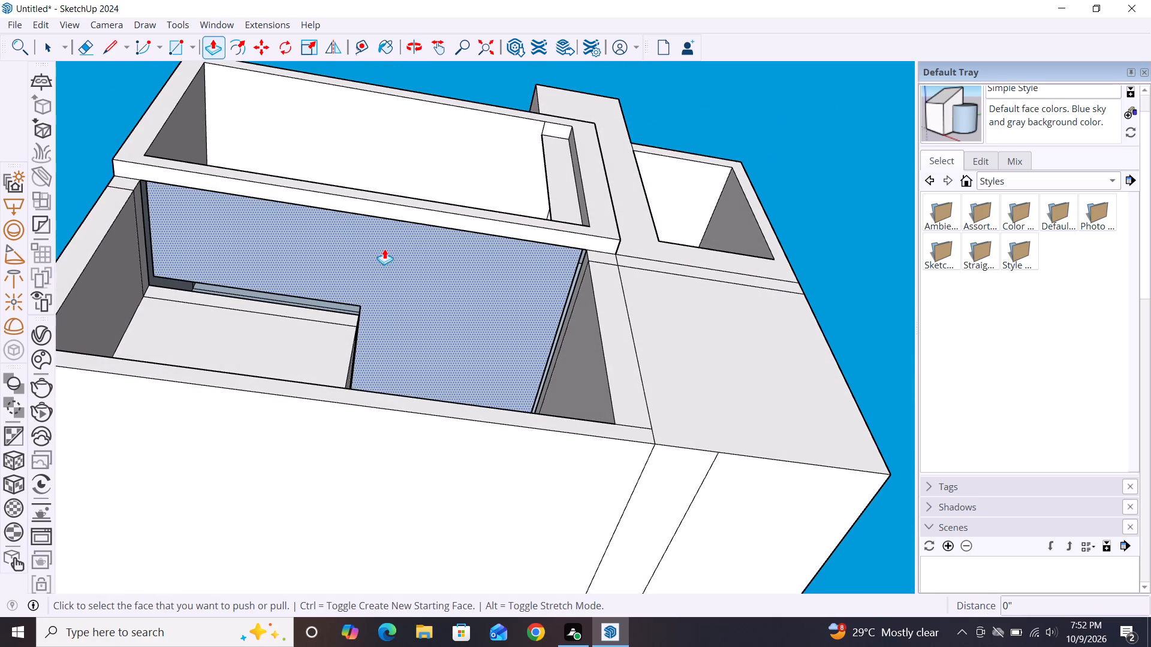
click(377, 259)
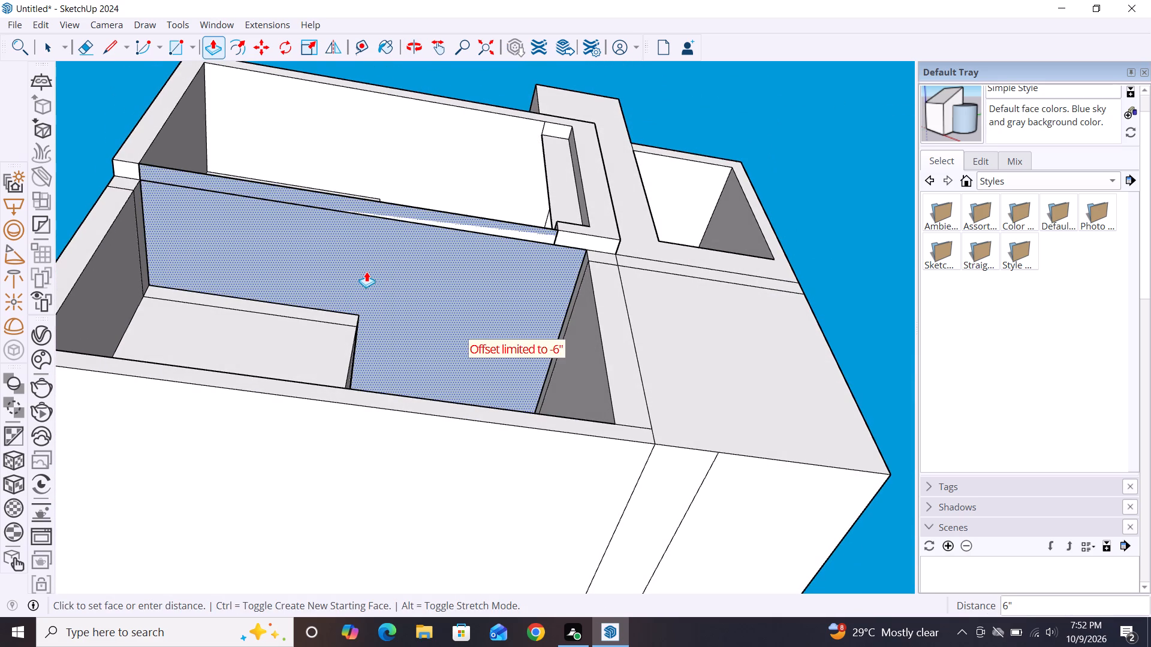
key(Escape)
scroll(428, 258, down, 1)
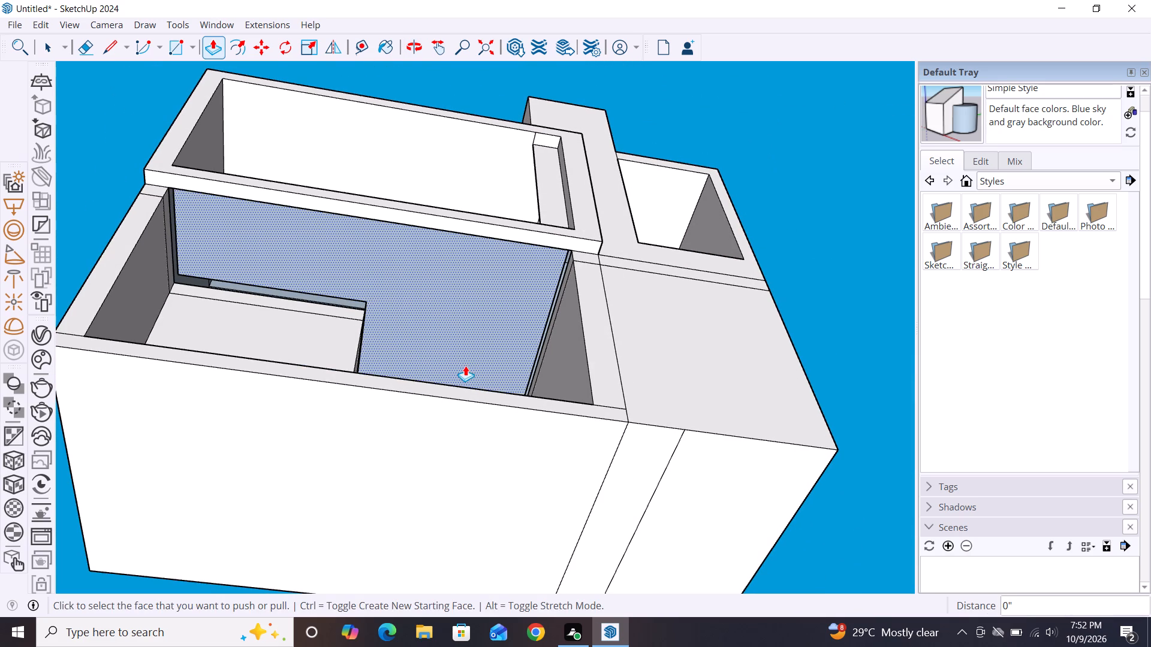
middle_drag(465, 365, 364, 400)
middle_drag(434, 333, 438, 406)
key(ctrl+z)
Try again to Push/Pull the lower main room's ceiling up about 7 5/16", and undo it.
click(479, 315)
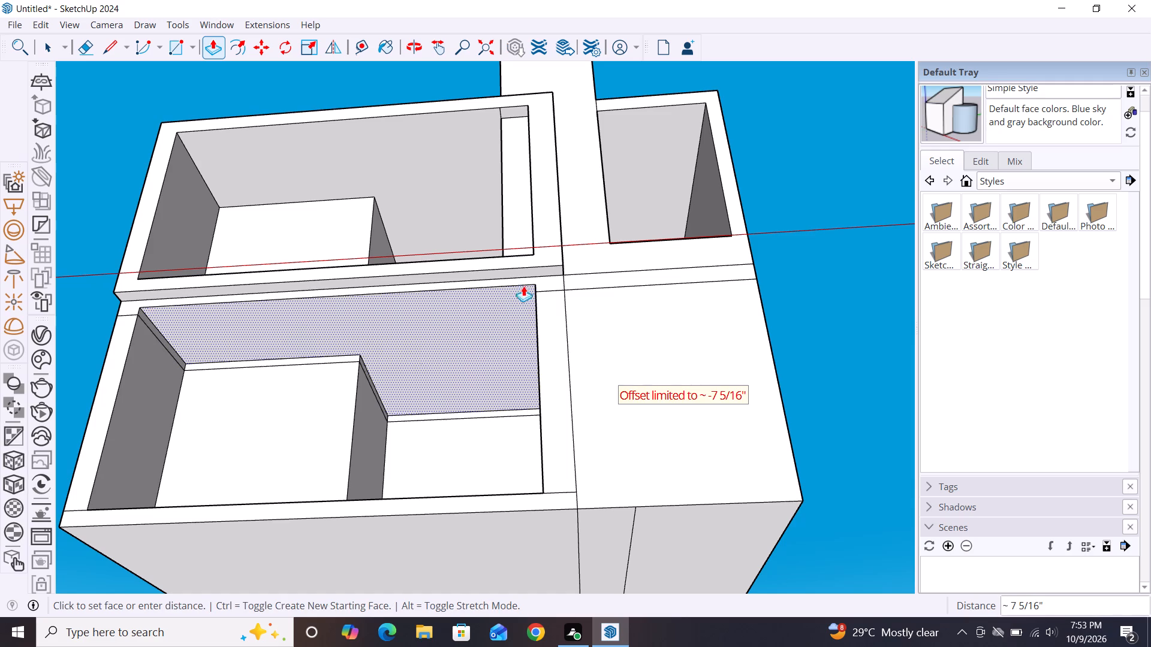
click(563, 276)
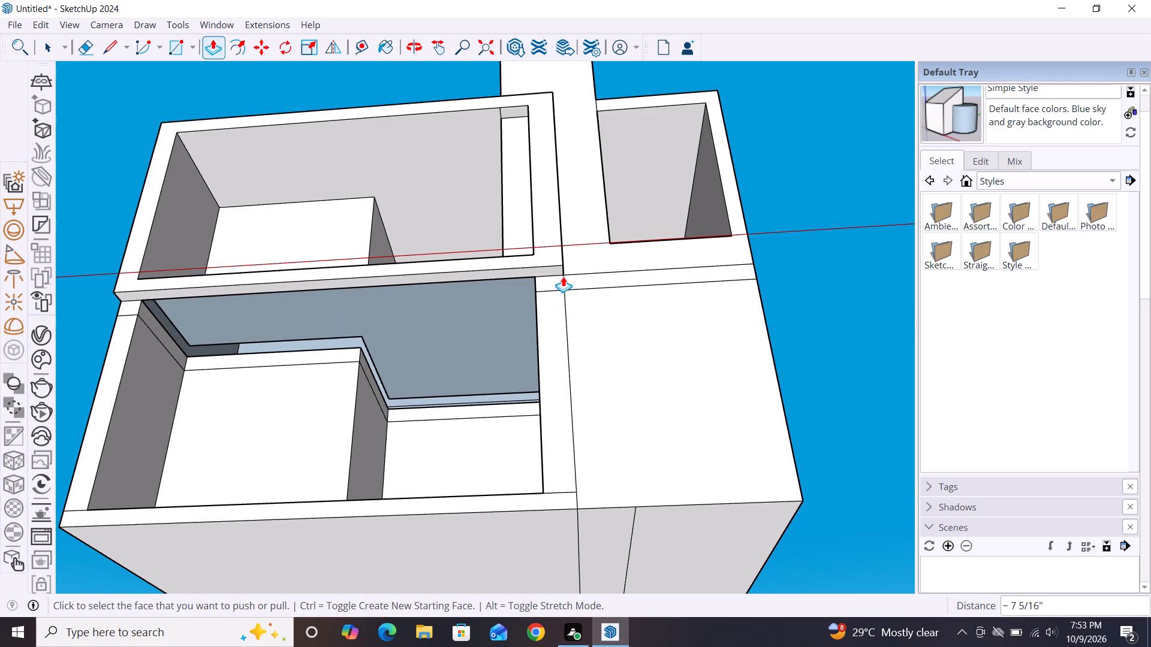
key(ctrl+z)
Push/Pull the narrow front band above the lower main opening, beneath the projecting frame, back 3' 11 3/4".
scroll(451, 354, down, 2)
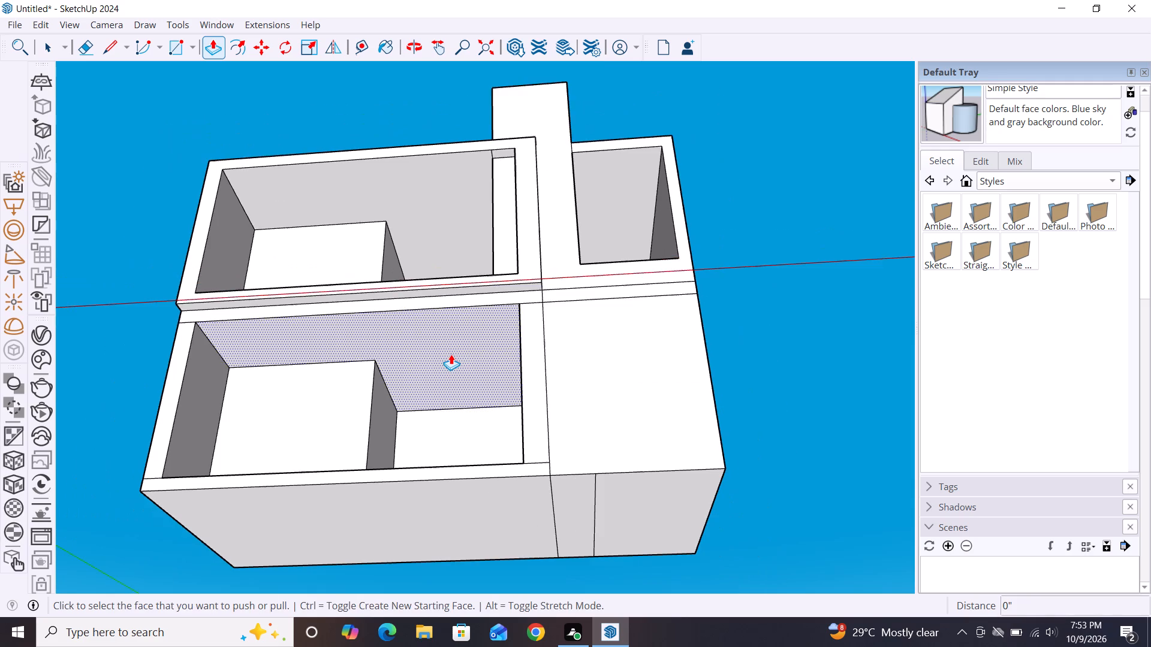
scroll(456, 353, down, 3)
middle_drag(456, 354, 534, 486)
key(space)
middle_drag(489, 383, 471, 445)
scroll(493, 343, up, 8)
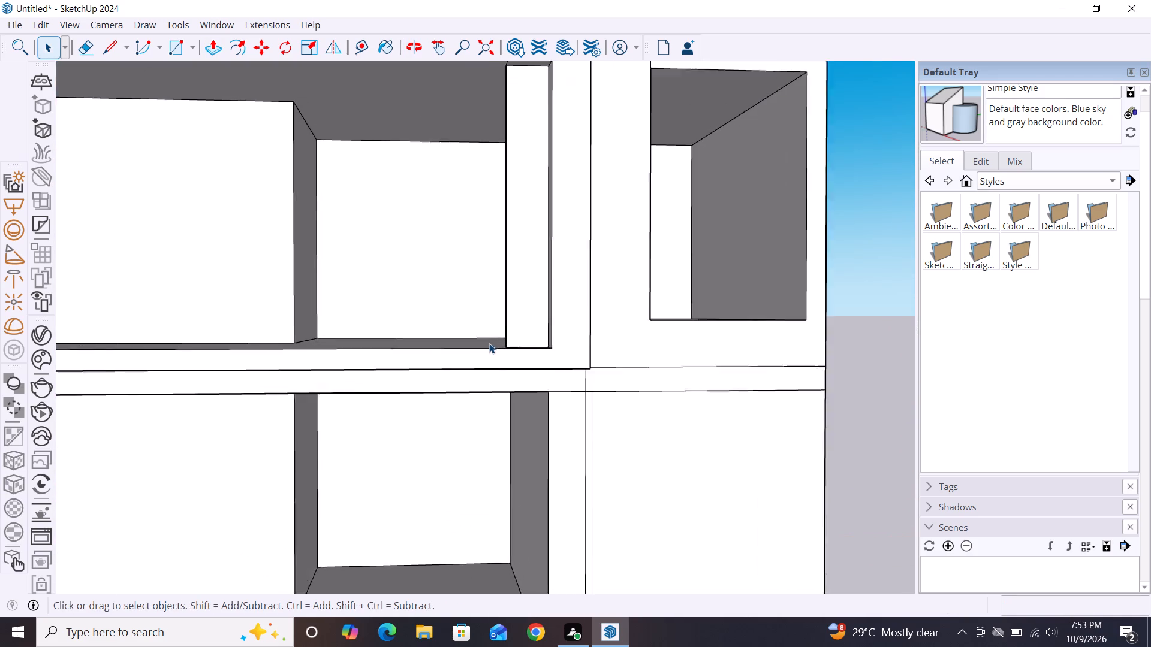
key(p)
click(461, 388)
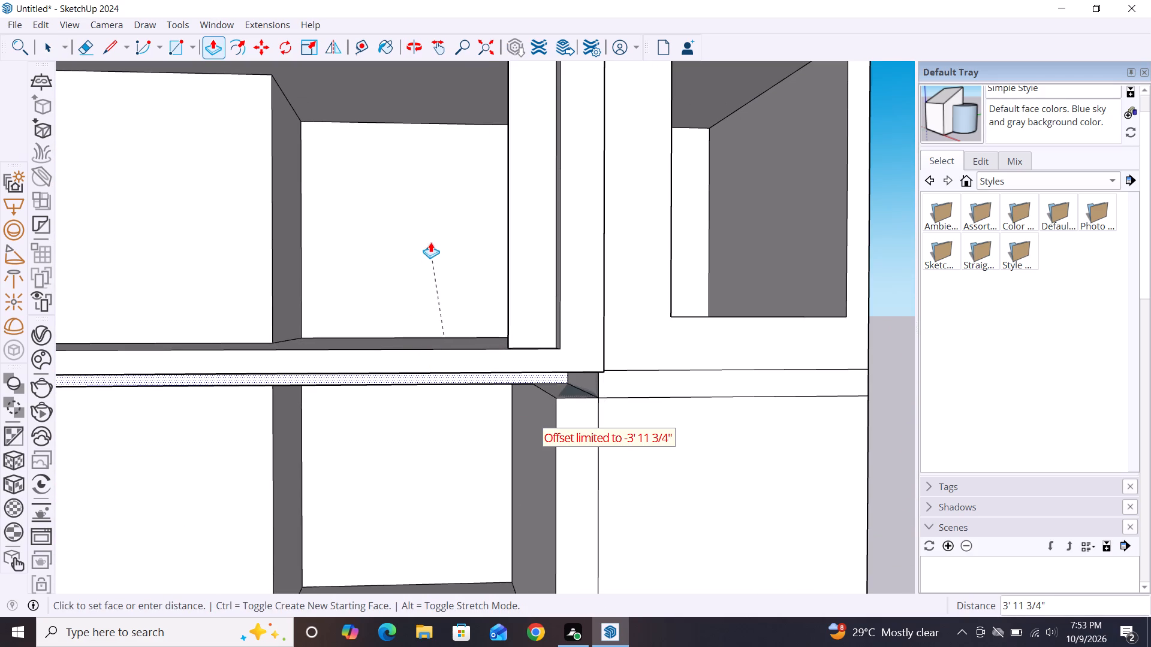
click(436, 213)
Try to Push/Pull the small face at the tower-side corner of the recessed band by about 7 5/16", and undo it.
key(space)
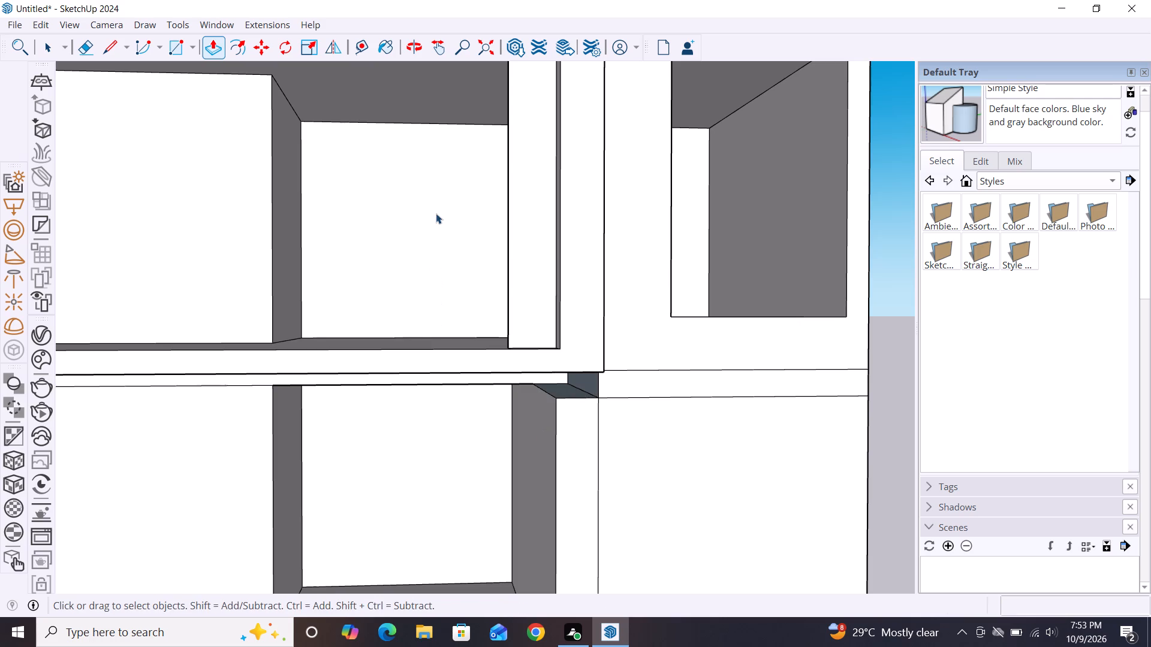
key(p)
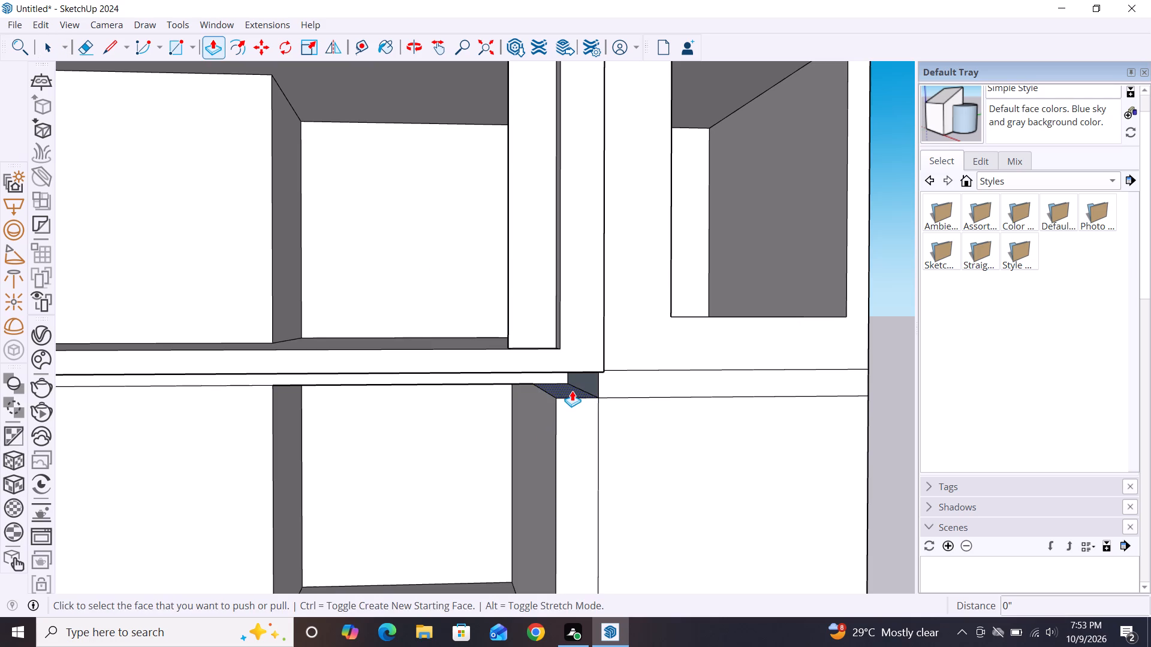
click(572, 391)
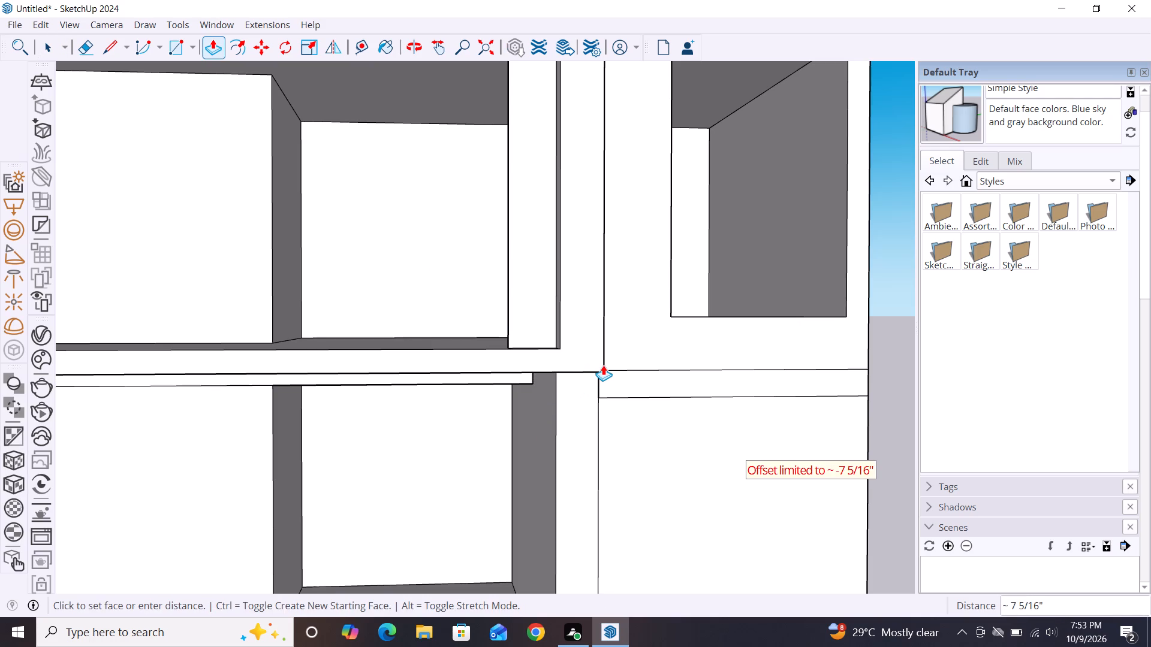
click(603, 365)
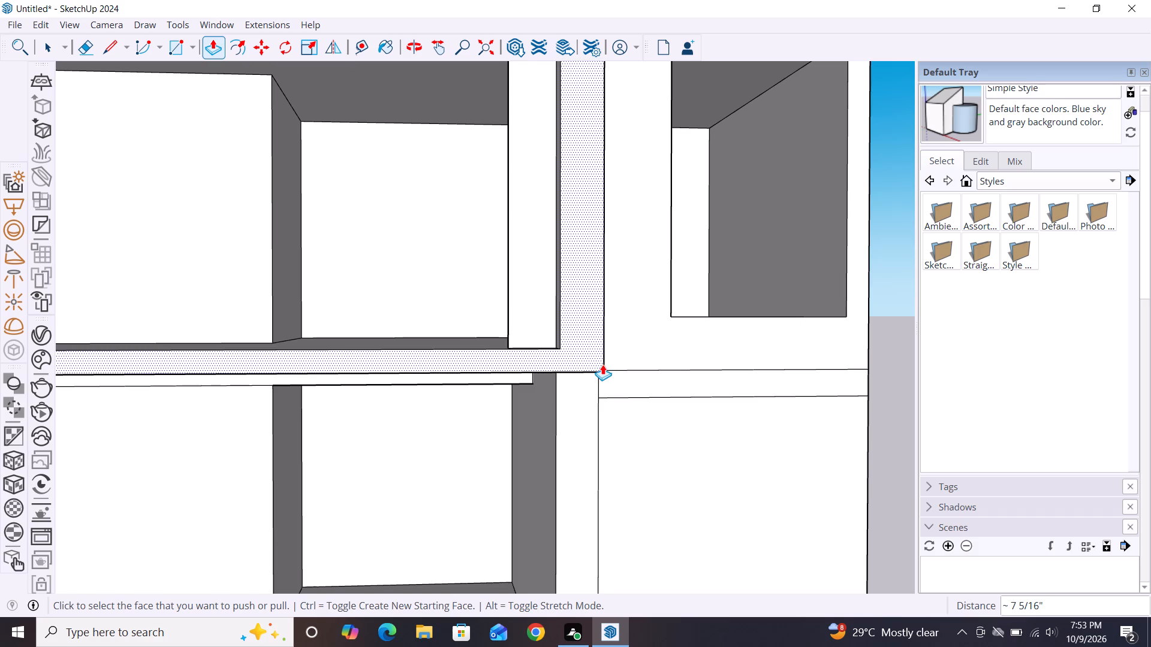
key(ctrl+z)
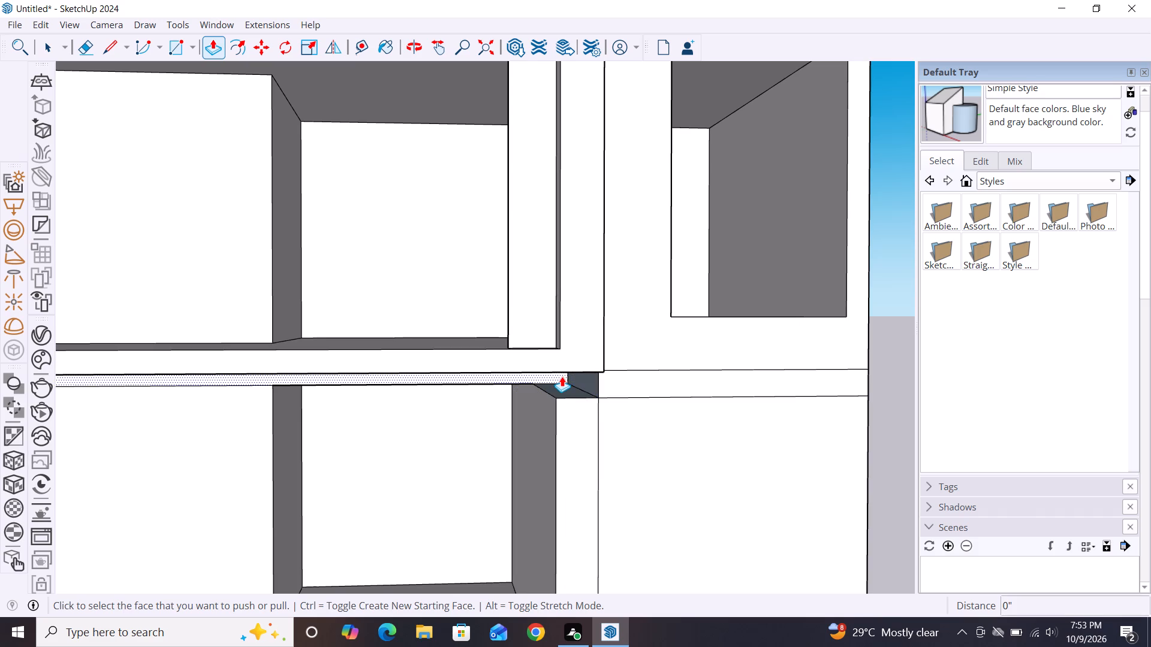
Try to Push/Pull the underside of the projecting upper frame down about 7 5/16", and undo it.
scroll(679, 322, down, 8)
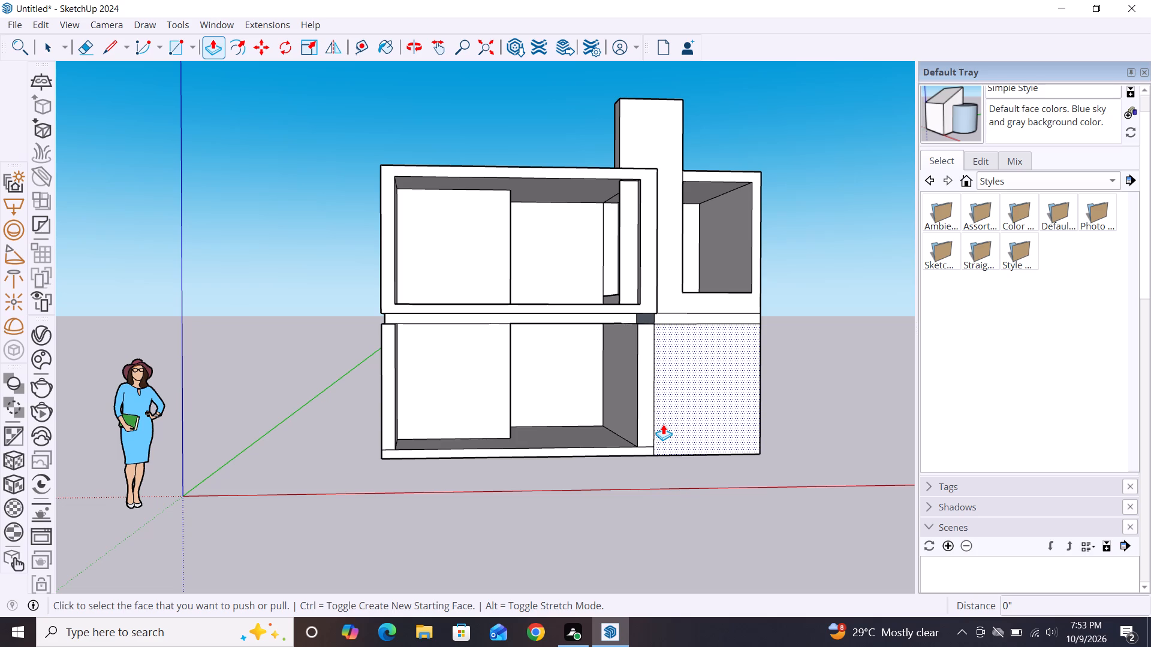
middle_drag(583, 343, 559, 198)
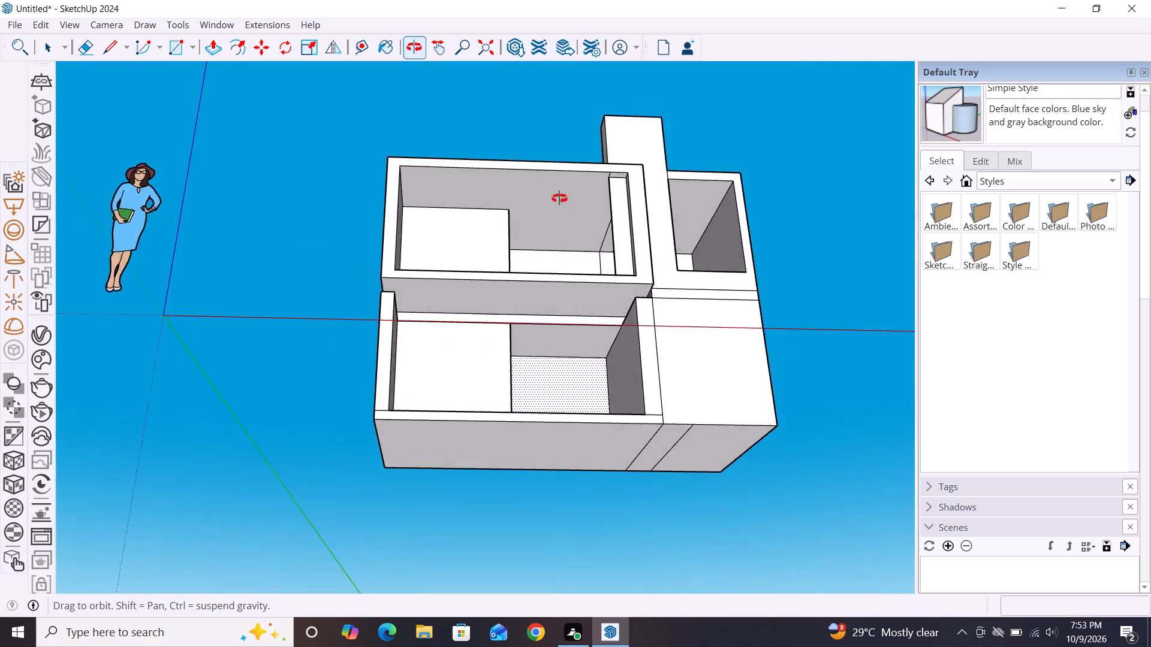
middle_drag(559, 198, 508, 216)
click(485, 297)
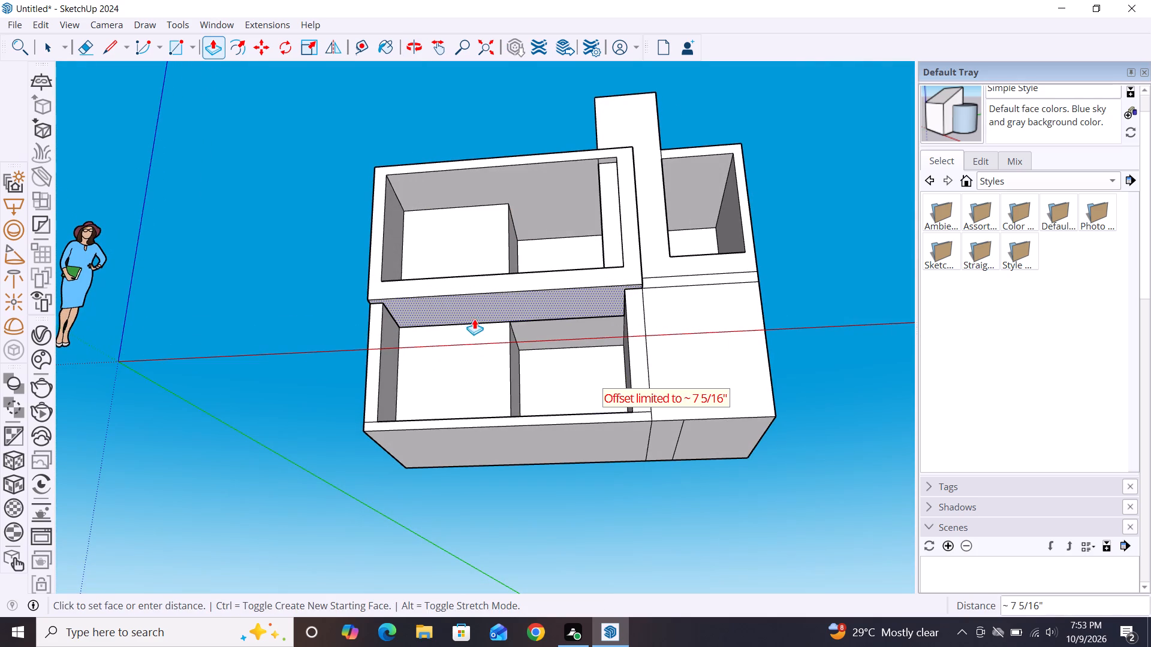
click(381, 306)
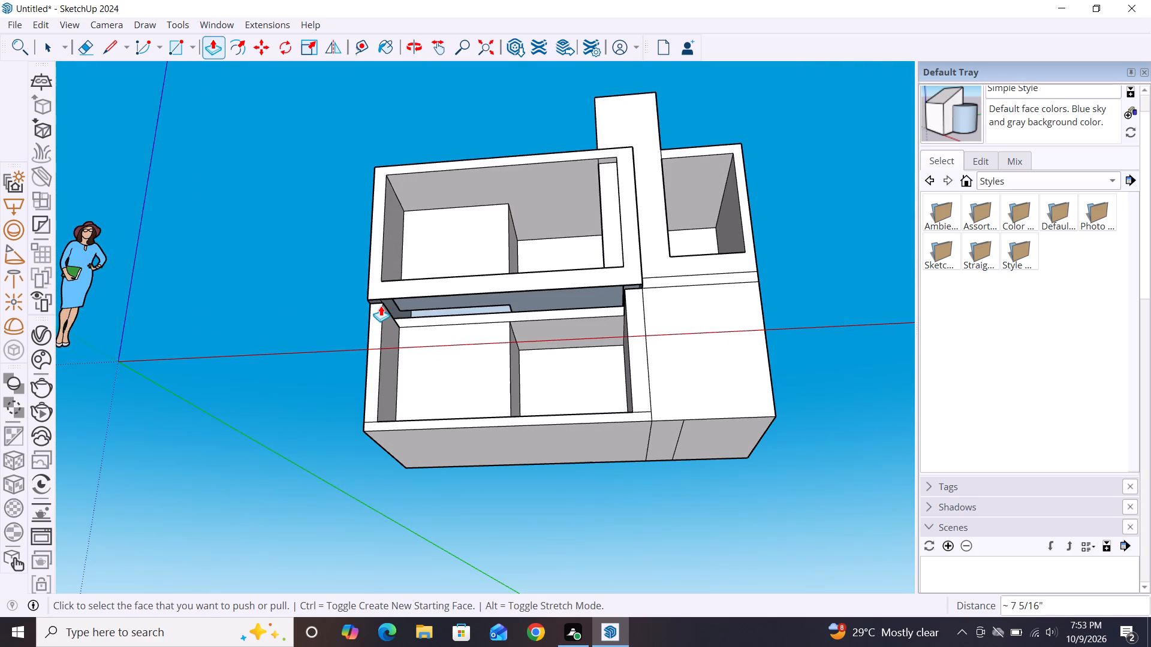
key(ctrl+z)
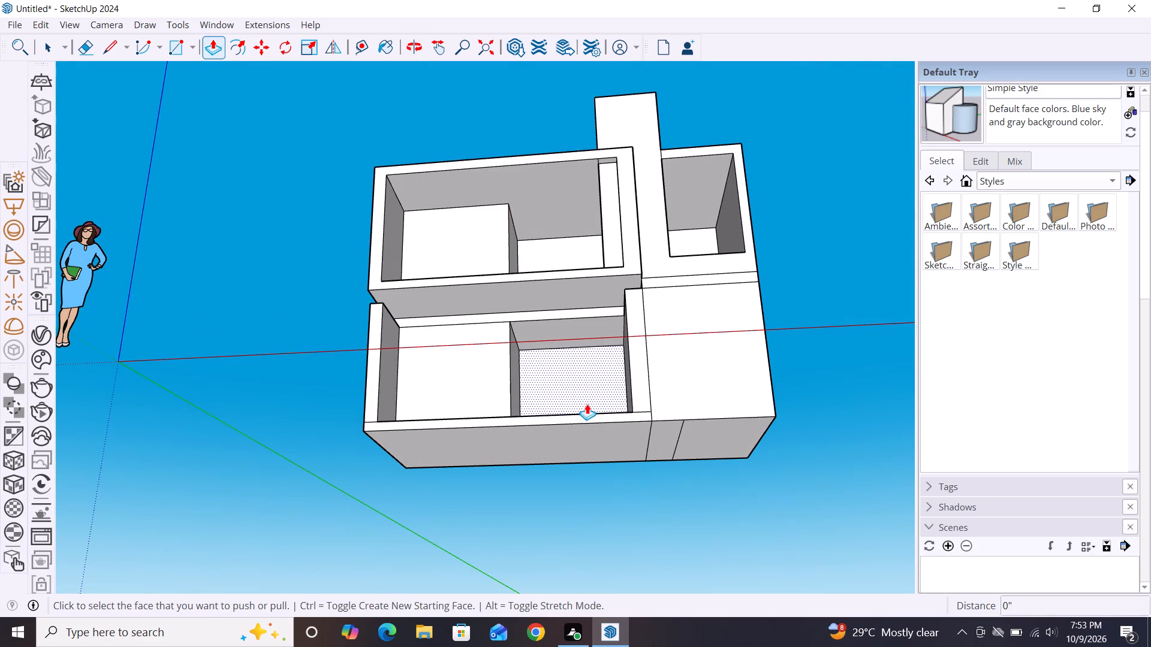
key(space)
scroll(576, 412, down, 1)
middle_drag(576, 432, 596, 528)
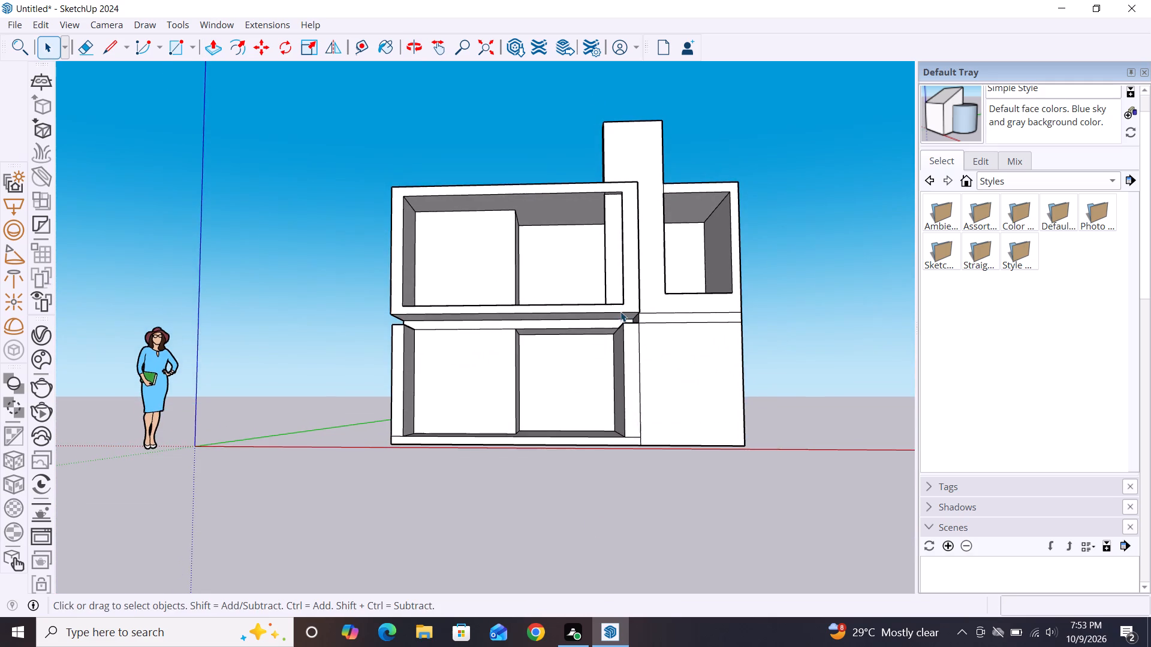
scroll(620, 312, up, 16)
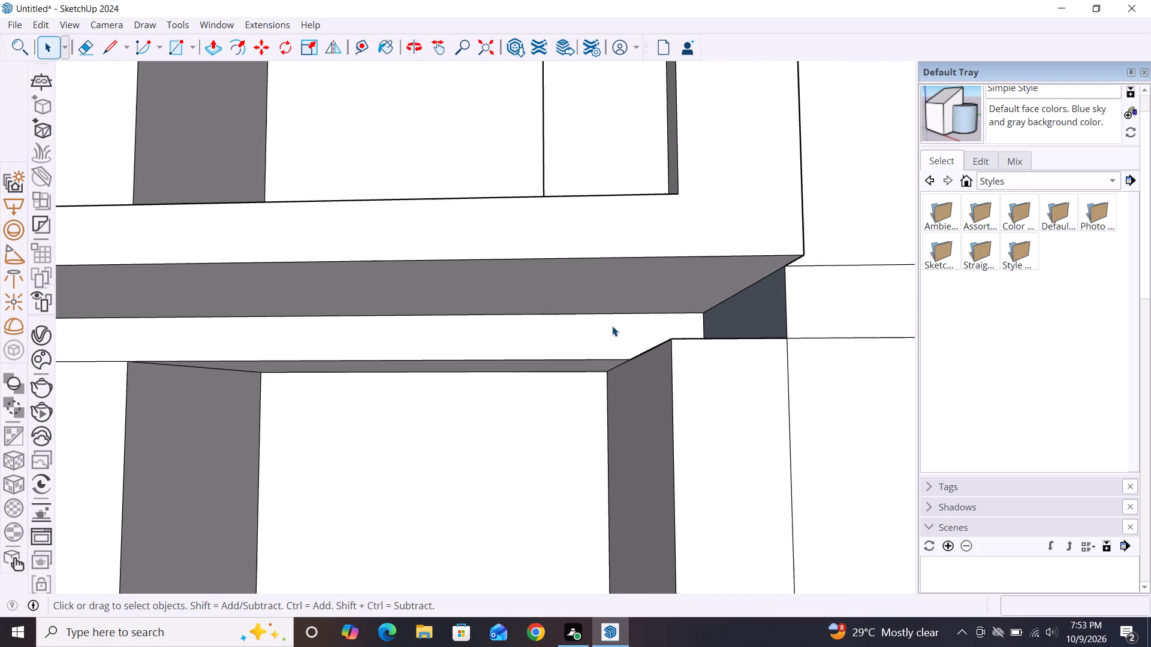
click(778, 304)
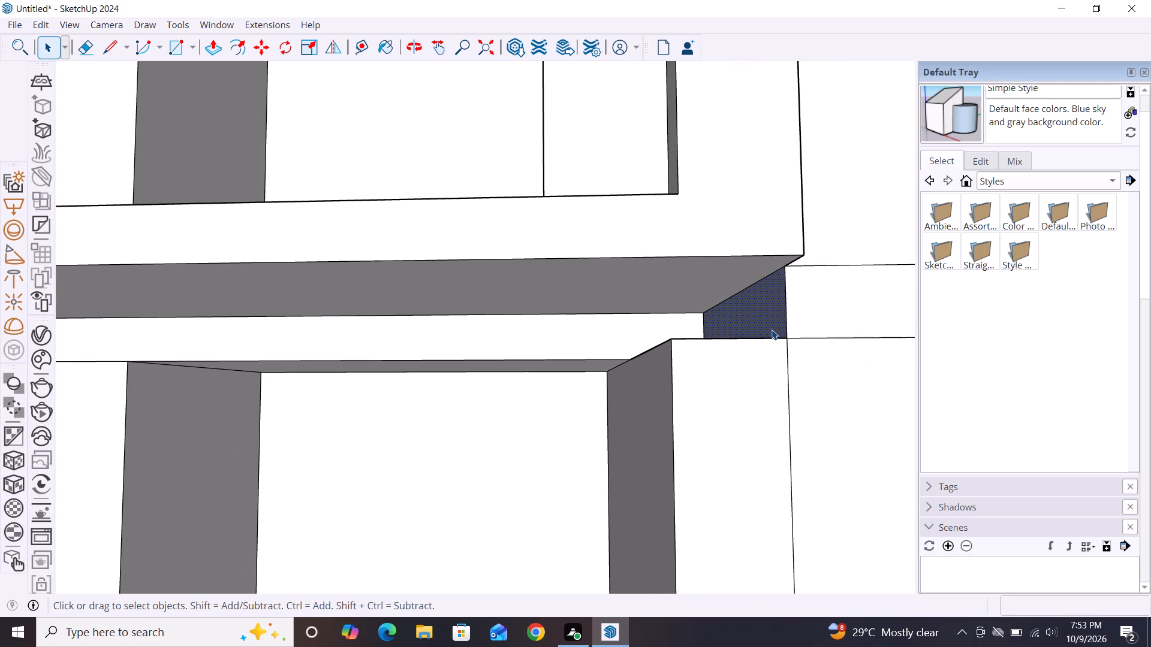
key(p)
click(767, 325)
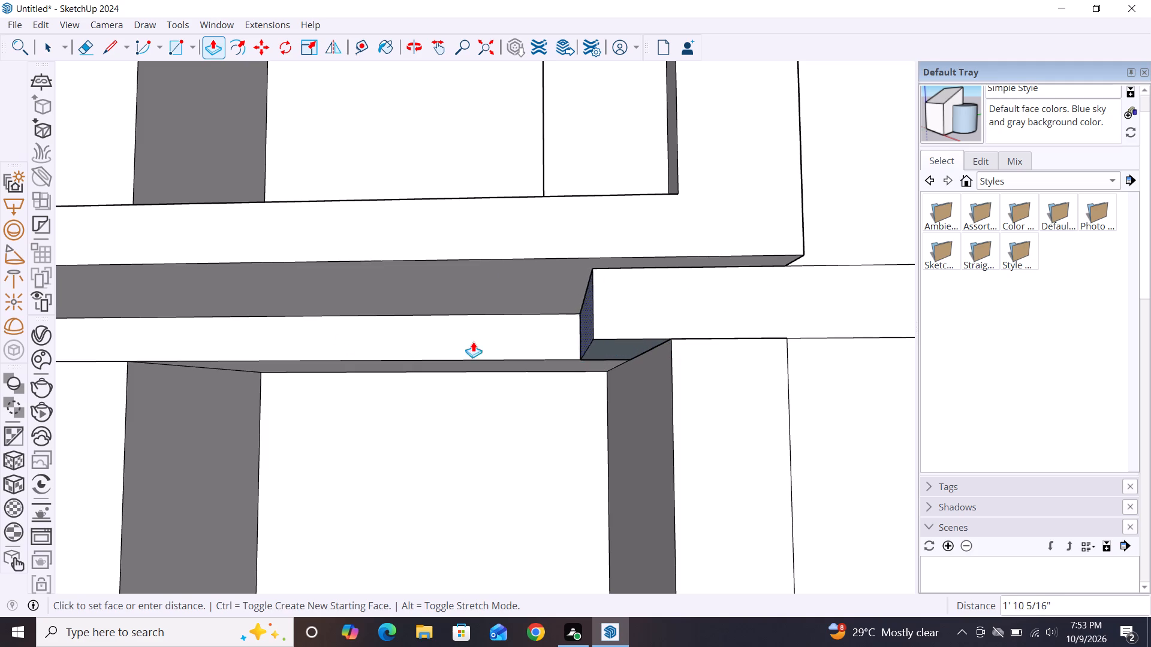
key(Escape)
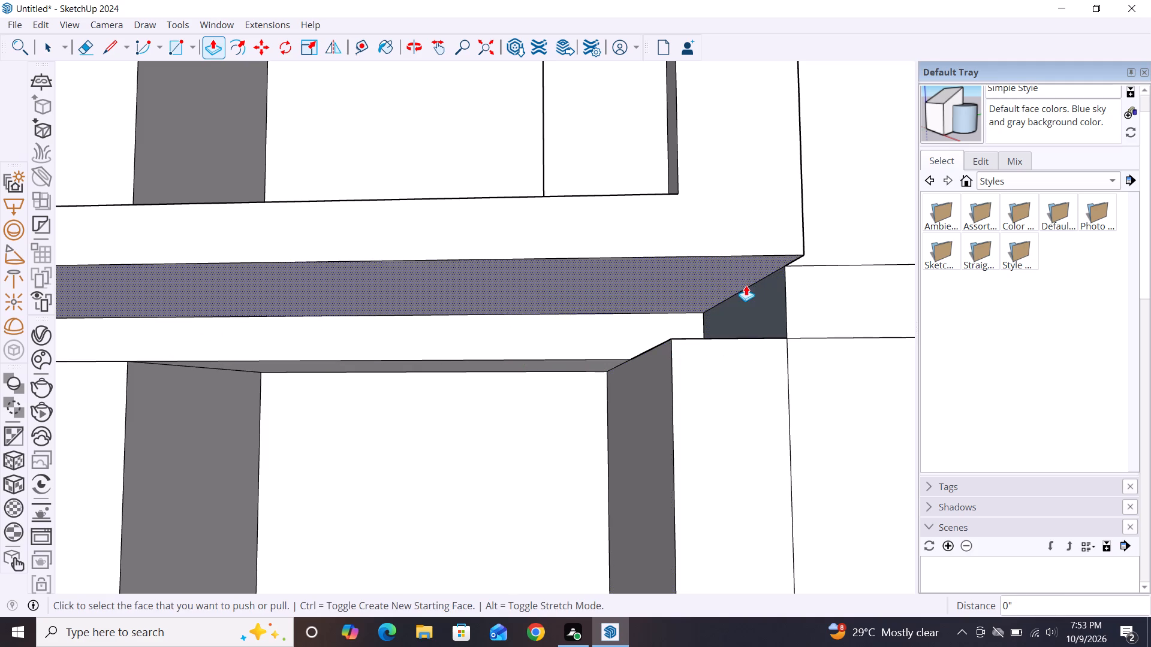
Push/Pull the underside of the projecting upper frame down about 7 5/16" towards the top of the lower storey.
click(719, 285)
click(663, 344)
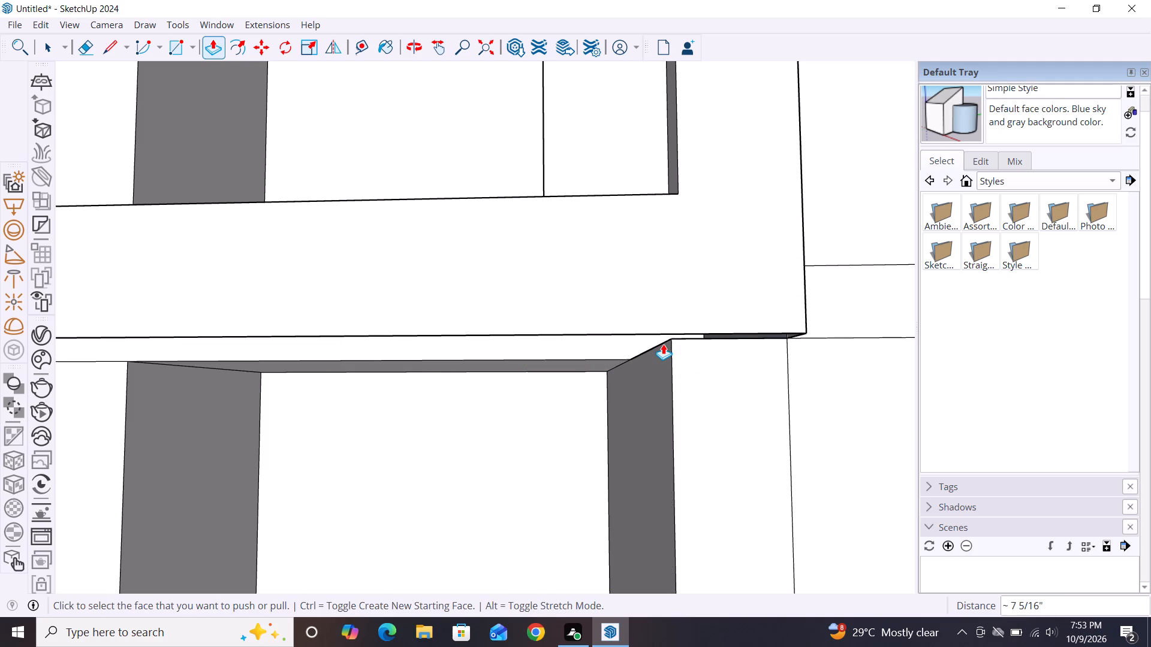
Examine the house front and the joint between the projecting upper frame and the lower storey.
scroll(687, 245, down, 11)
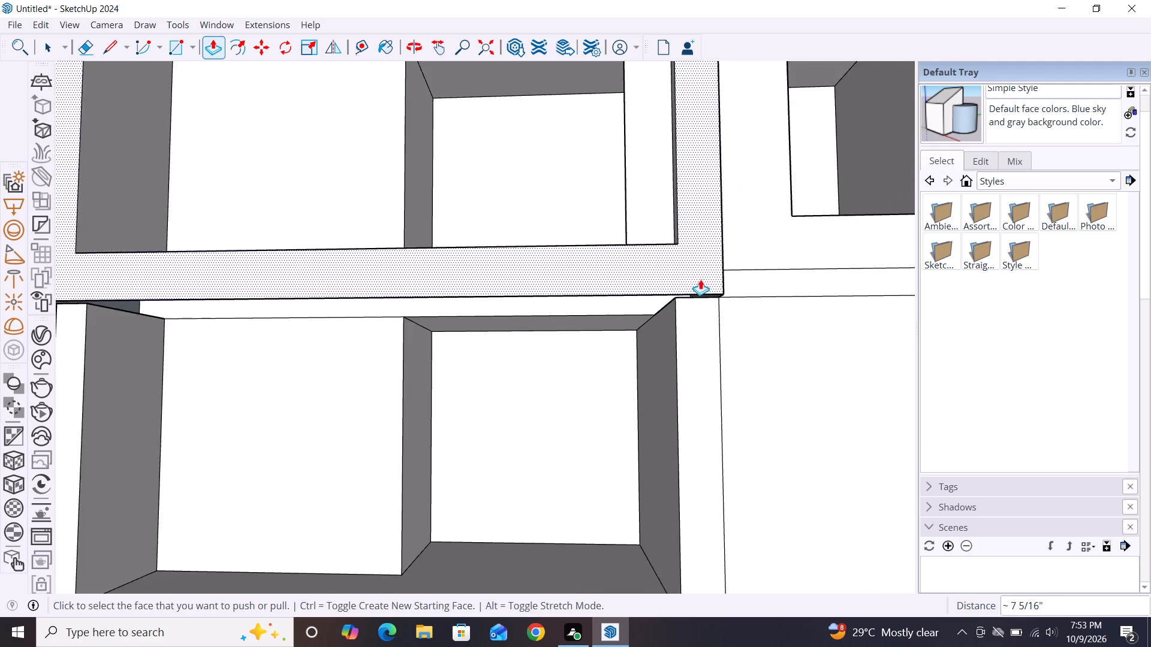
scroll(700, 279, down, 4)
scroll(616, 319, down, 3)
middle_drag(629, 356, 626, 407)
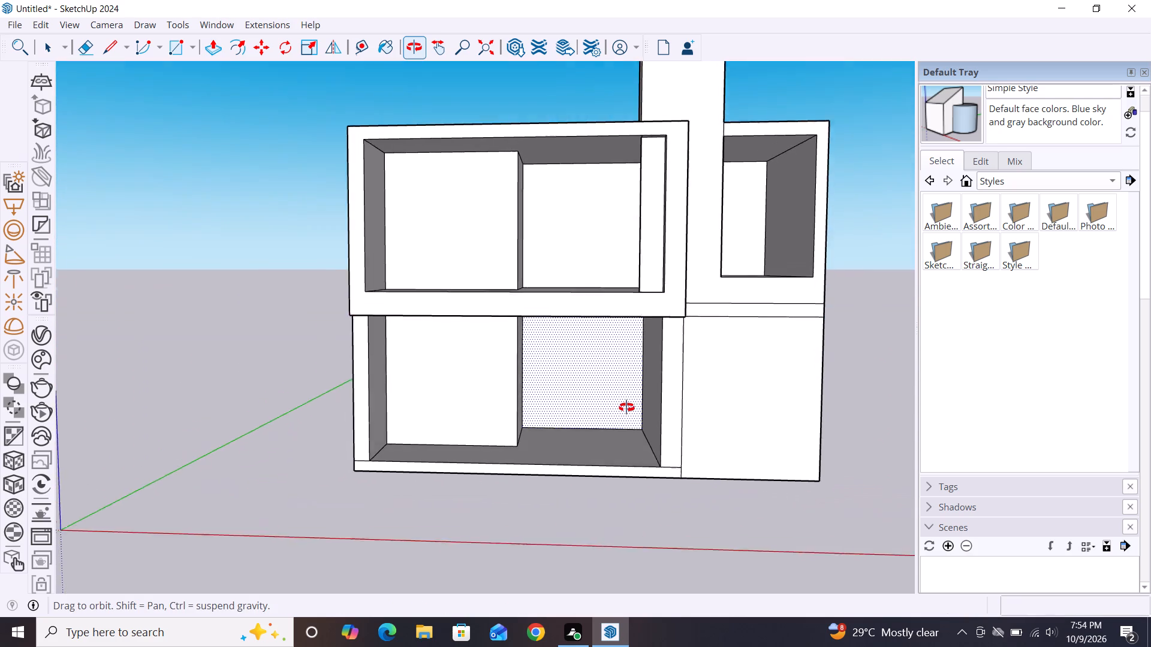
middle_drag(626, 407, 698, 453)
middle_drag(762, 340, 746, 321)
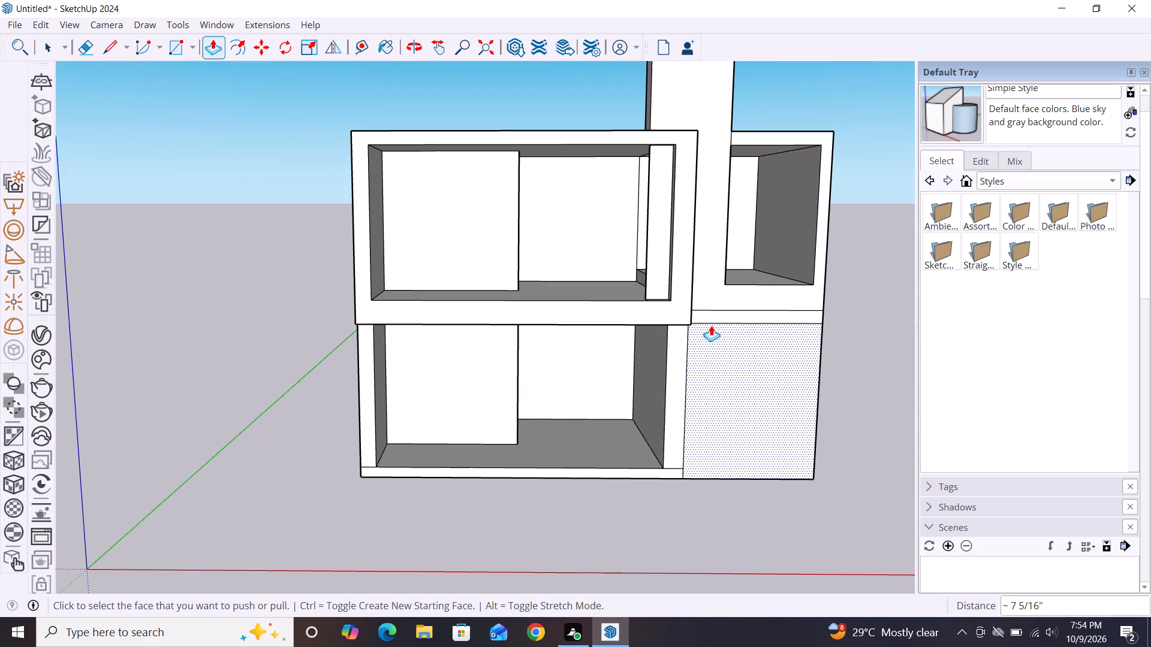
scroll(606, 337, down, 2)
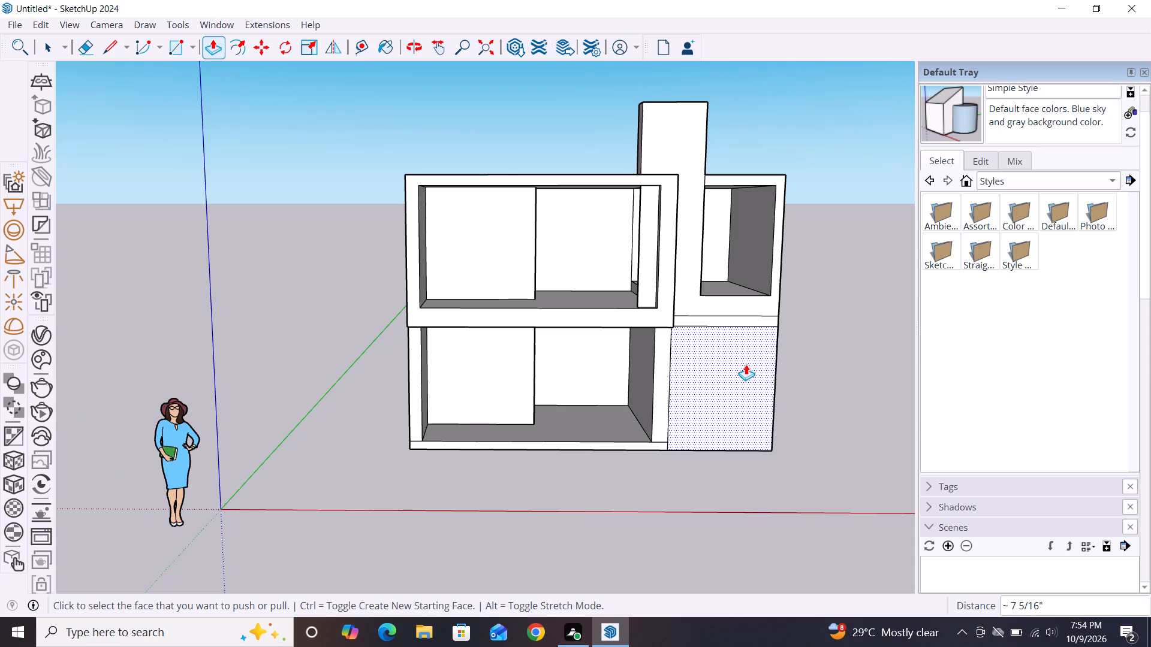
Draw a rectangle about 5' 9 5/8" by 7' 2 3/16" on the front face of the side volume's lower storey.
scroll(722, 351, up, 7)
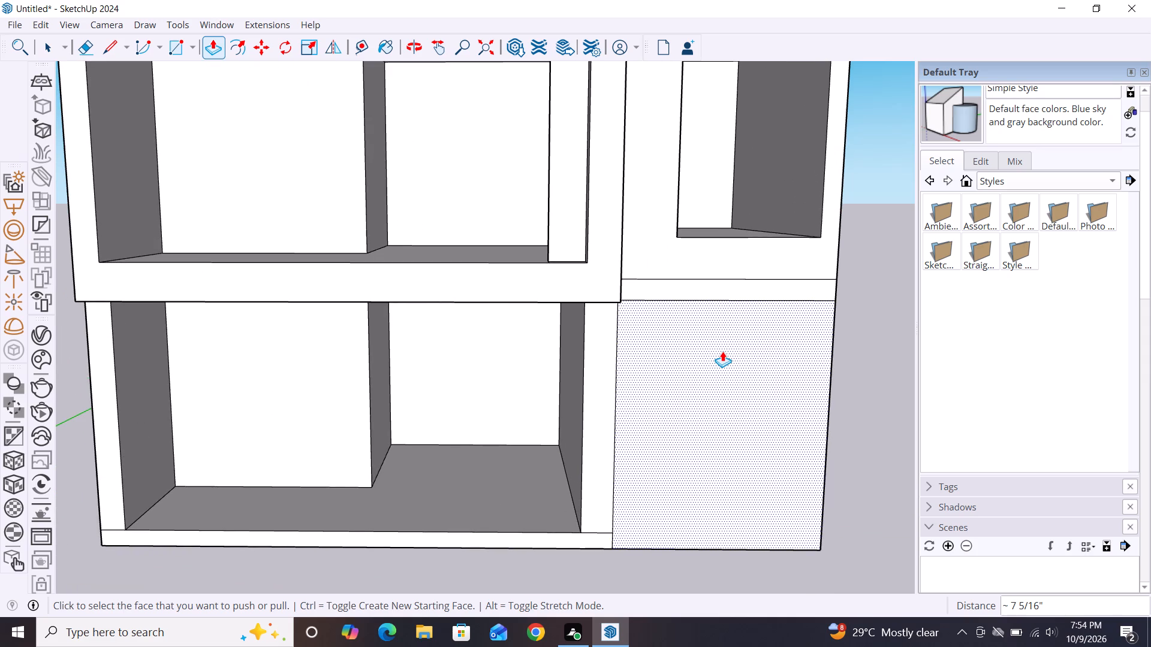
key(space)
text(r)
middle_drag(641, 314, 566, 325)
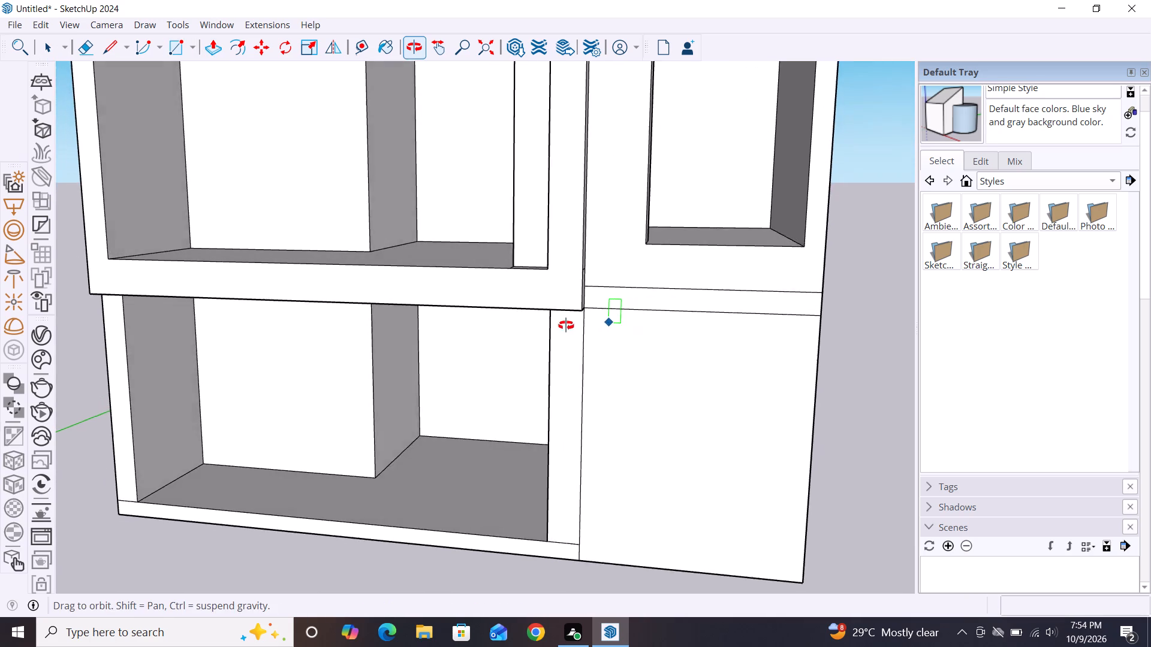
middle_drag(566, 325, 639, 342)
scroll(632, 321, up, 3)
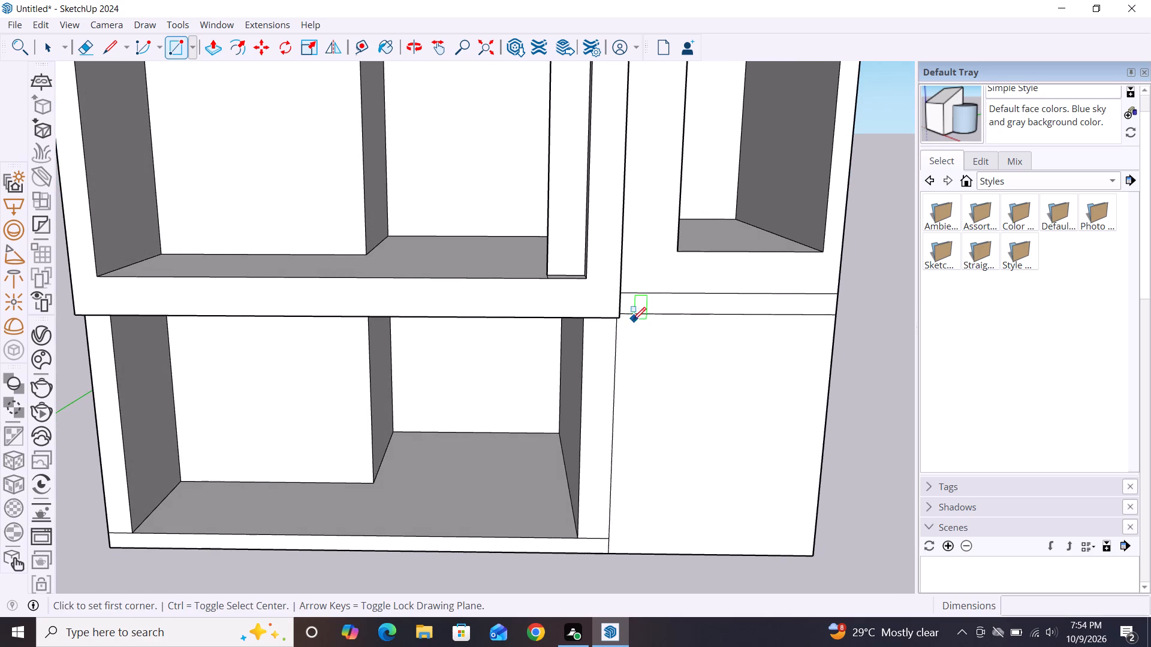
scroll(632, 321, up, 13)
middle_drag(632, 321, 531, 320)
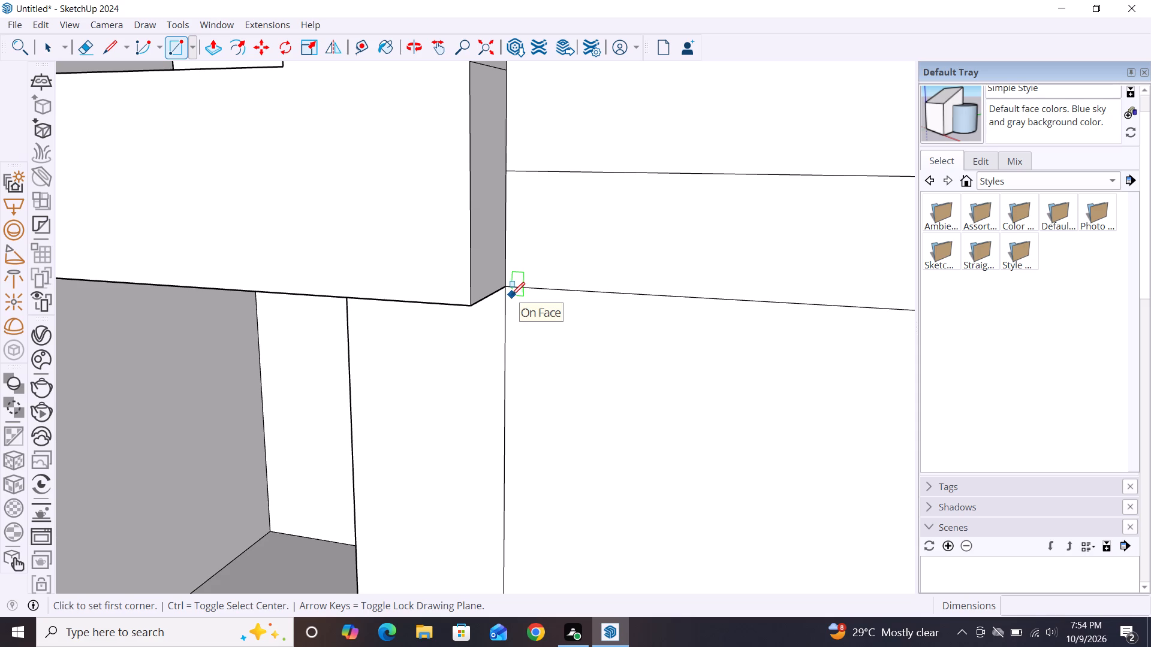
click(514, 298)
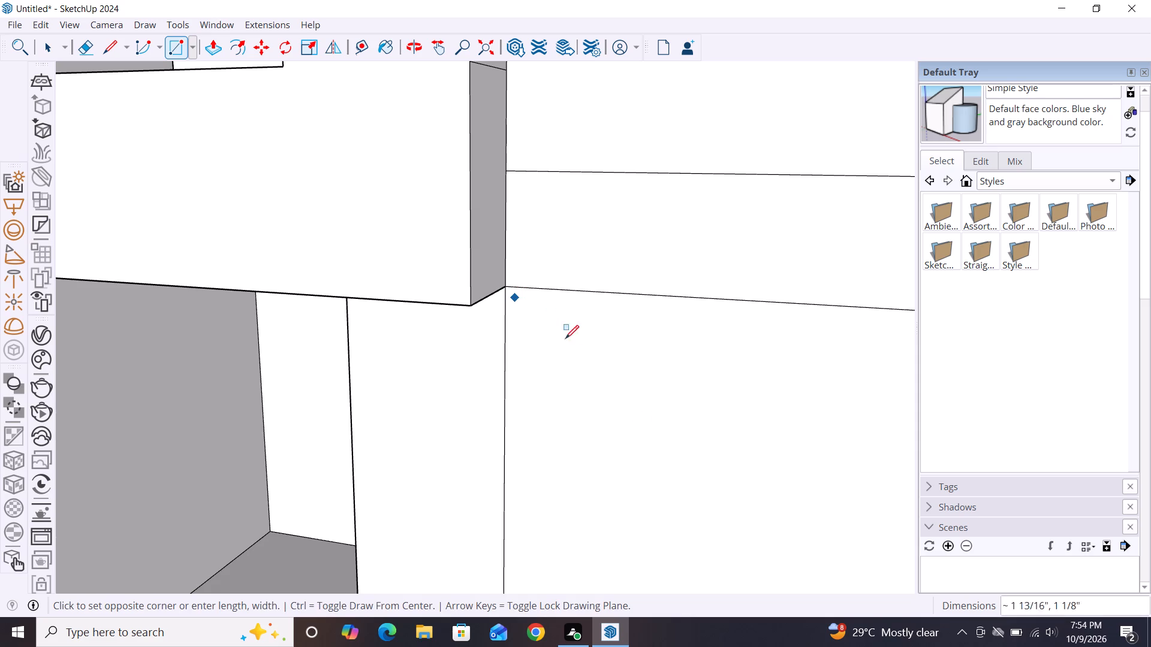
scroll(555, 291, down, 12)
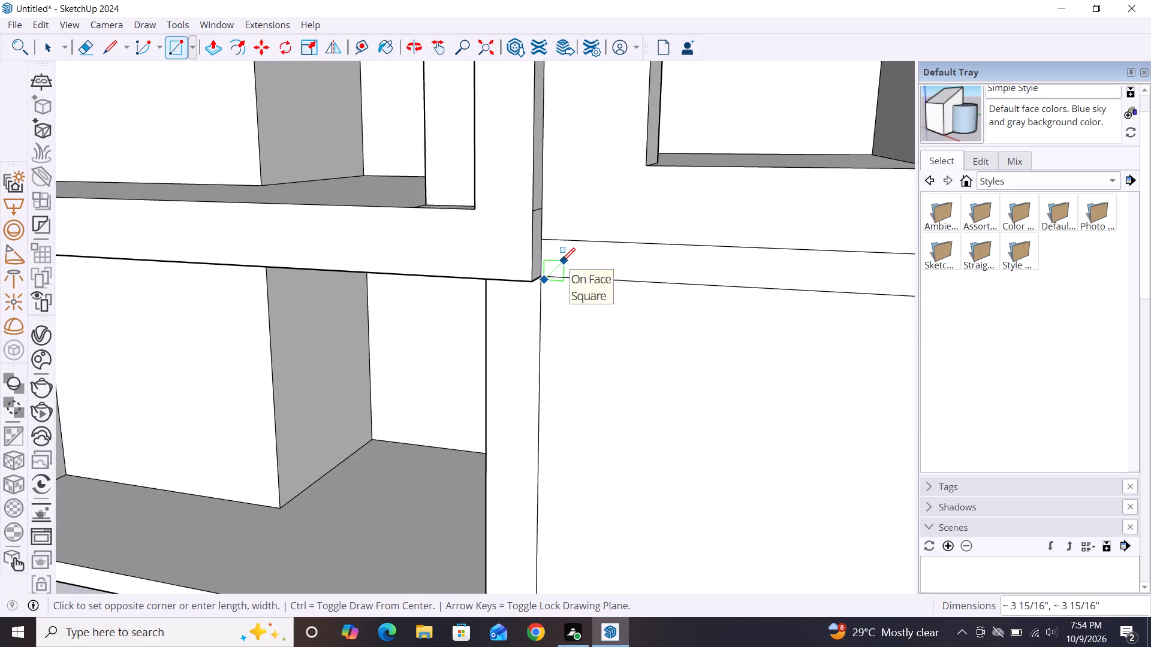
scroll(562, 261, down, 2)
scroll(605, 292, down, 3)
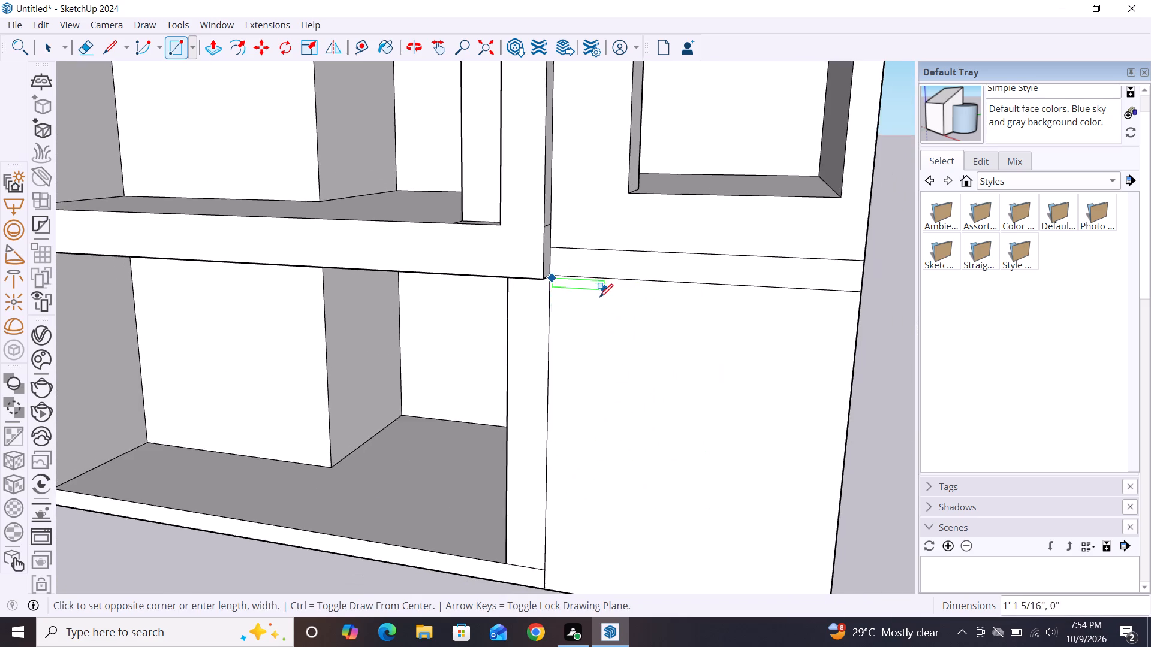
scroll(599, 297, down, 4)
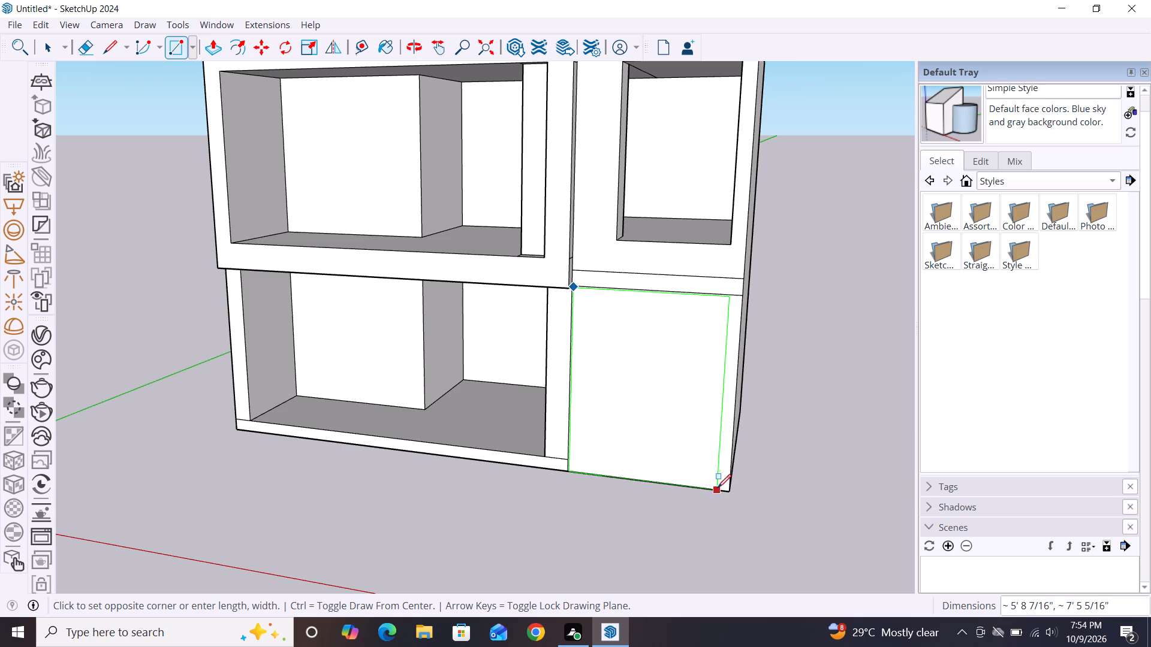
click(721, 484)
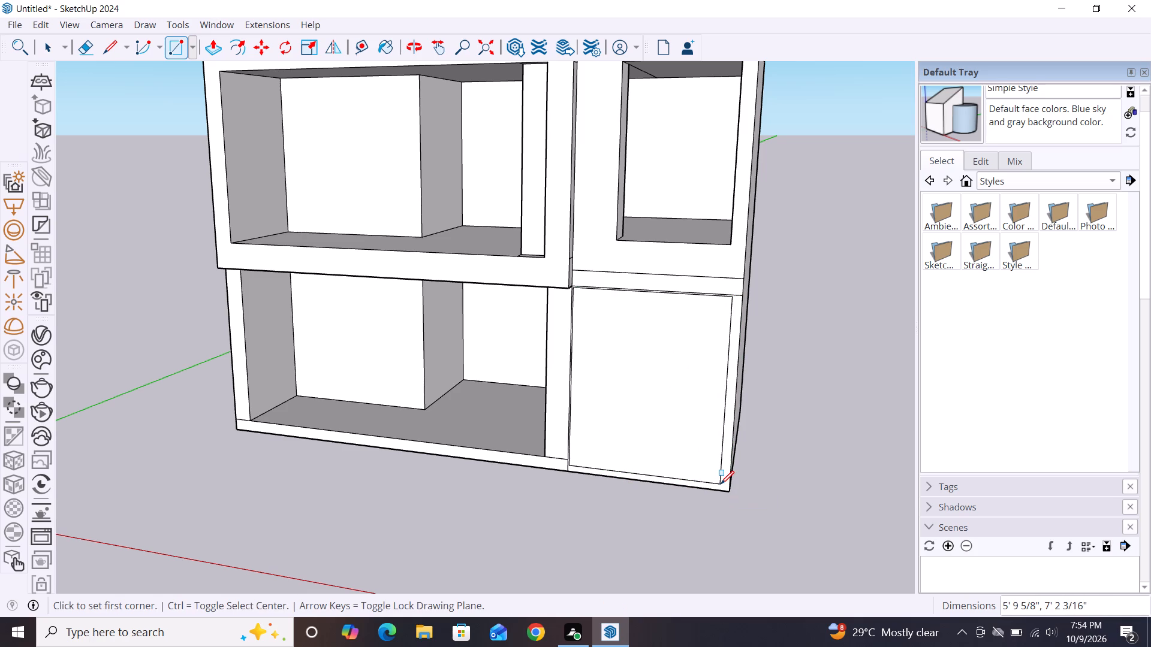
click(687, 442)
key(space)
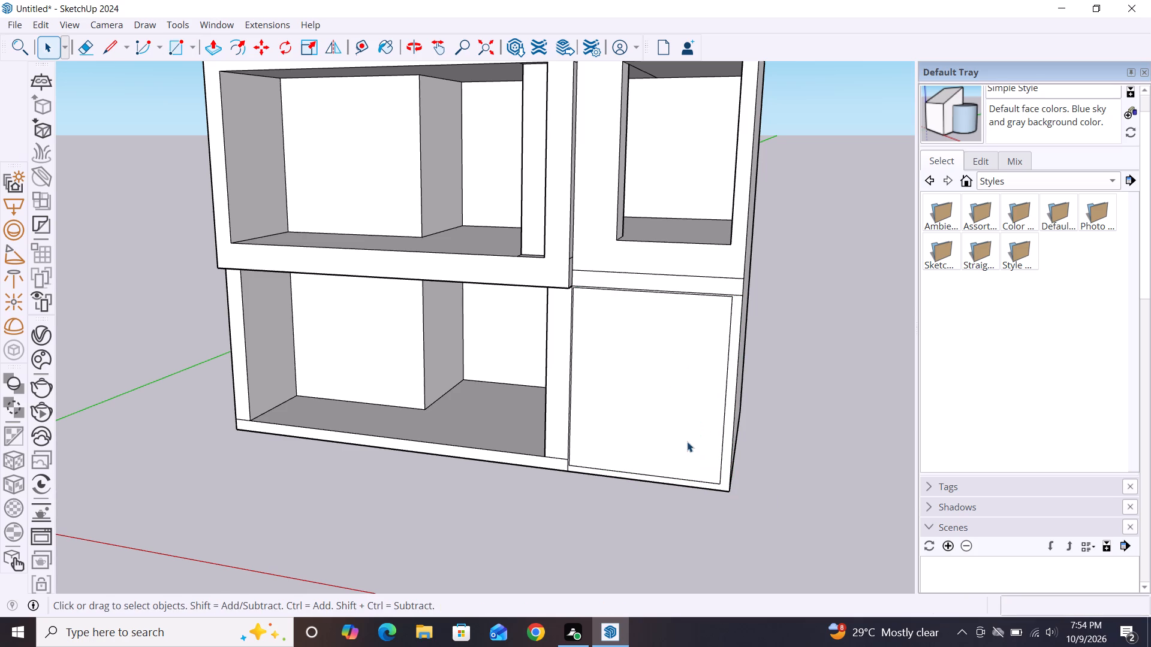
Push/Pull the new rectangle on the lower side volume 9' 3" inward to hollow out an open-fronted room.
key(p)
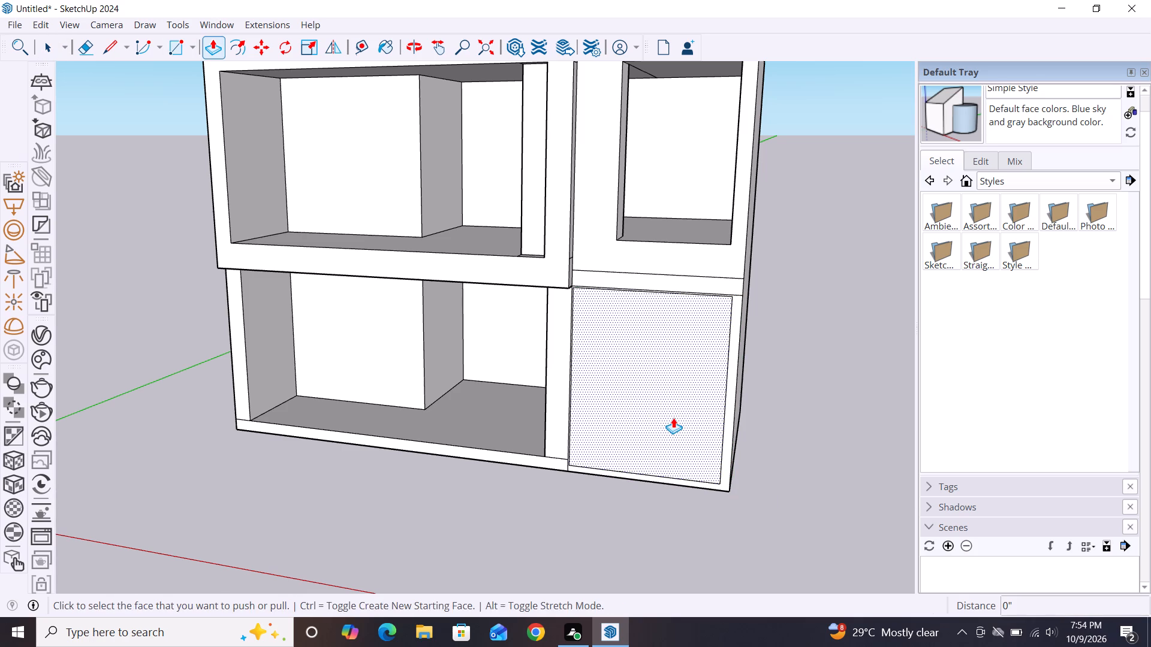
click(673, 418)
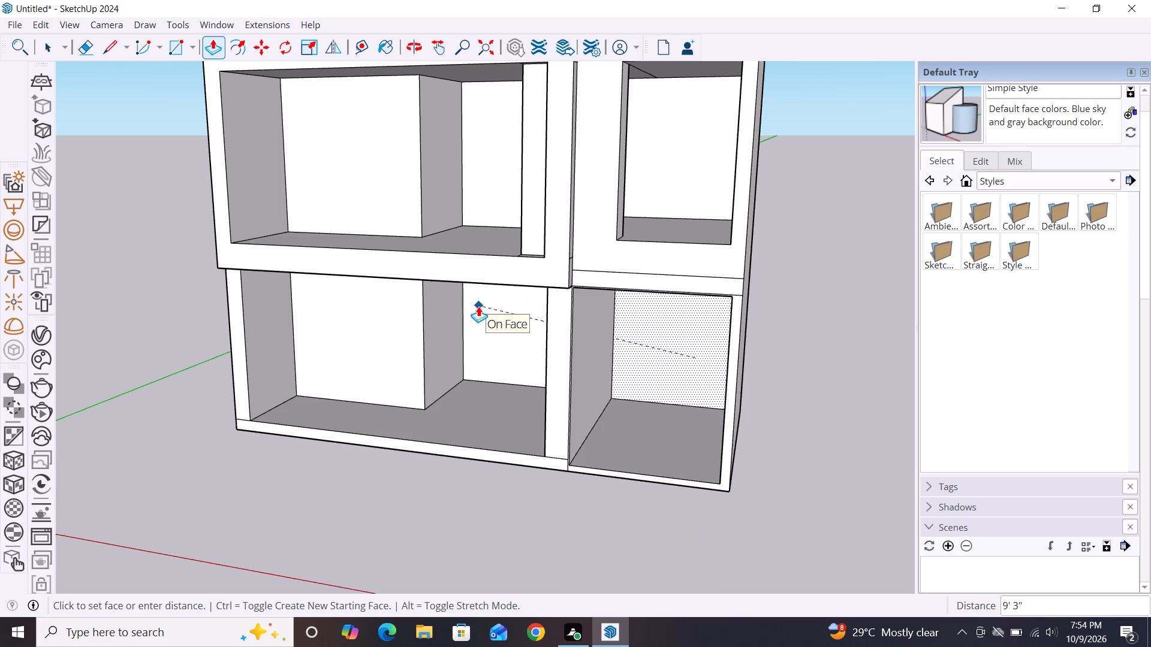
click(478, 306)
key(space)
Push/Pull the lower side room's inner wall face about 5/8" towards the main room.
scroll(674, 404, down, 3)
middle_drag(584, 495, 591, 492)
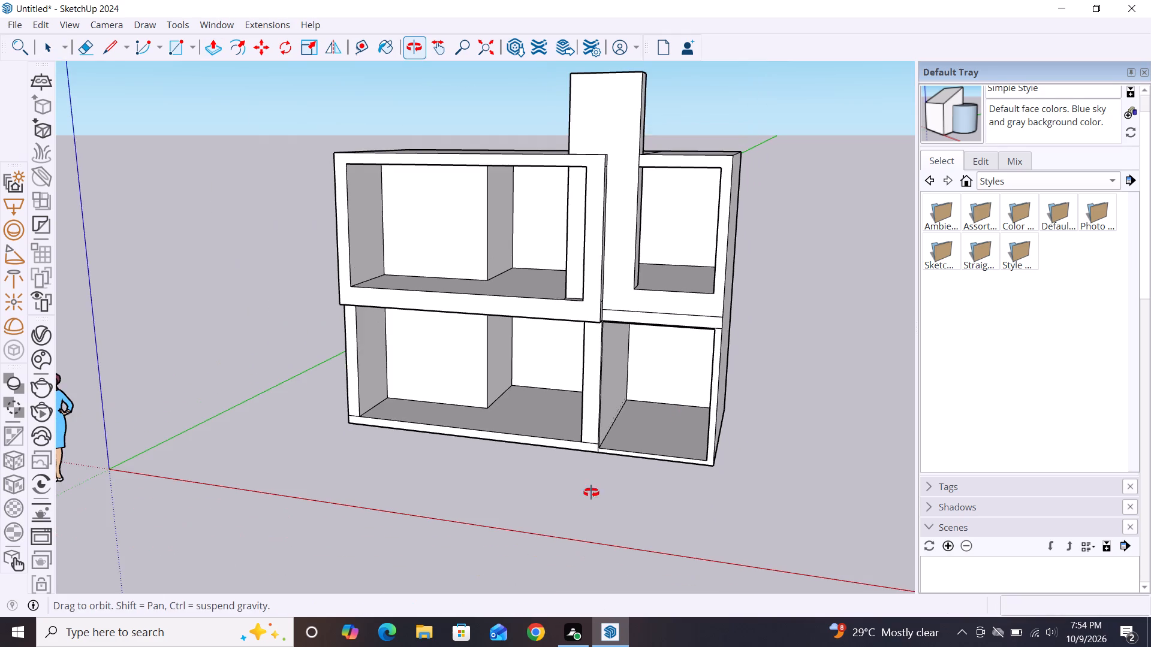
middle_drag(591, 492, 652, 413)
scroll(623, 412, up, 1)
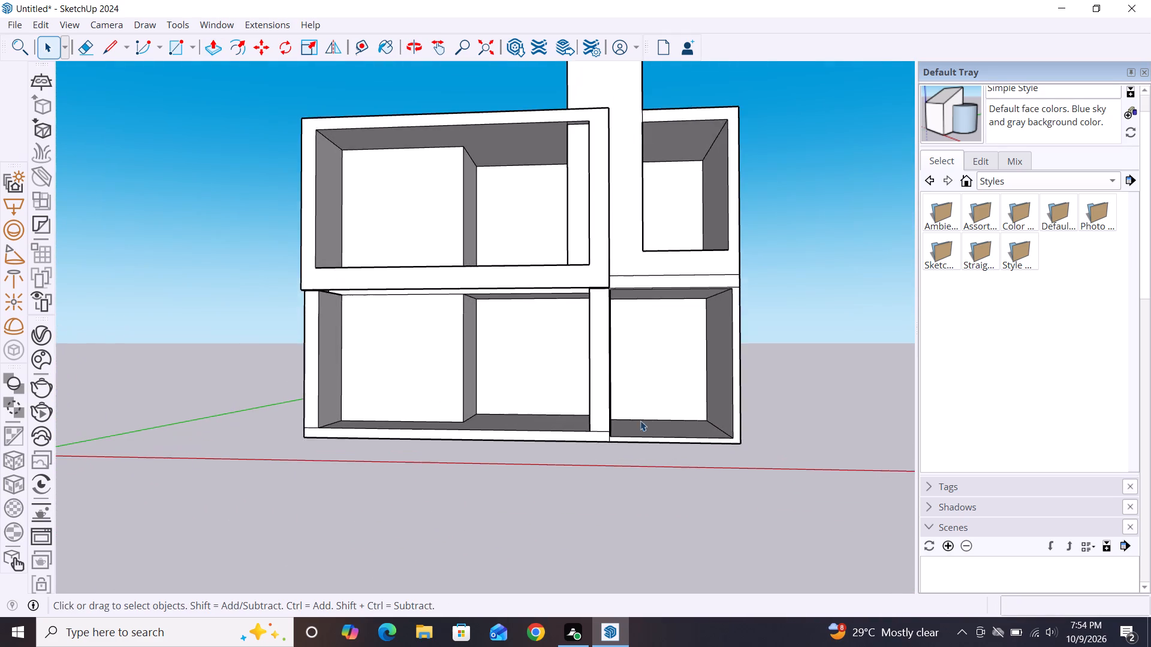
scroll(650, 419, down, 2)
middle_drag(651, 419, 504, 445)
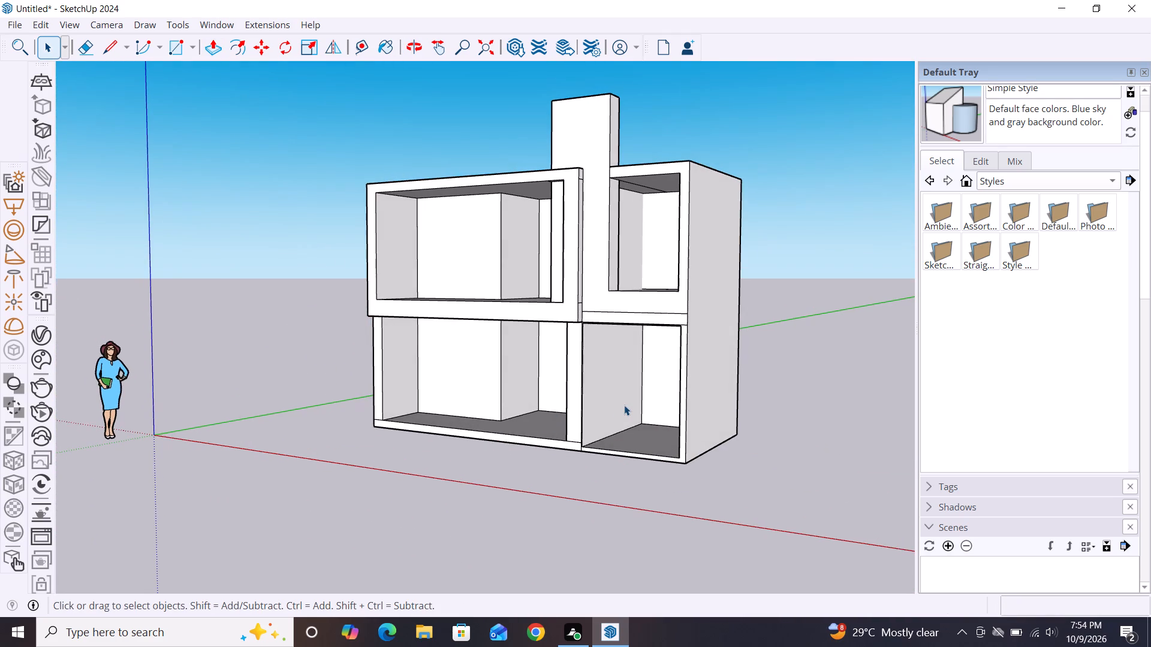
scroll(624, 405, up, 7)
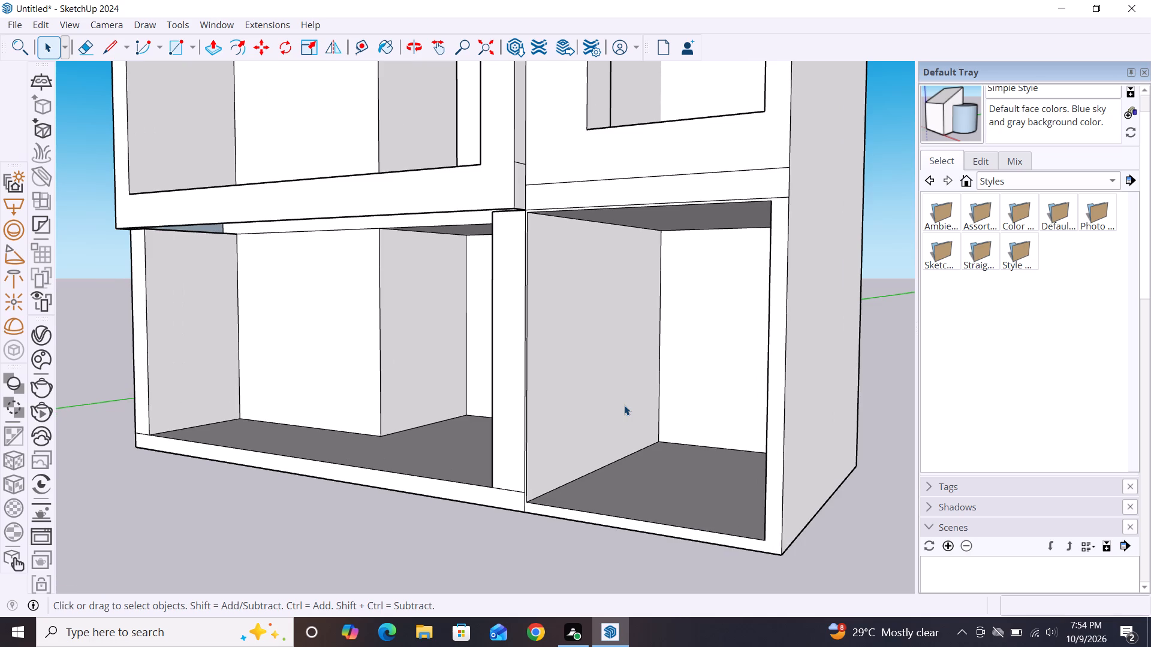
key(p)
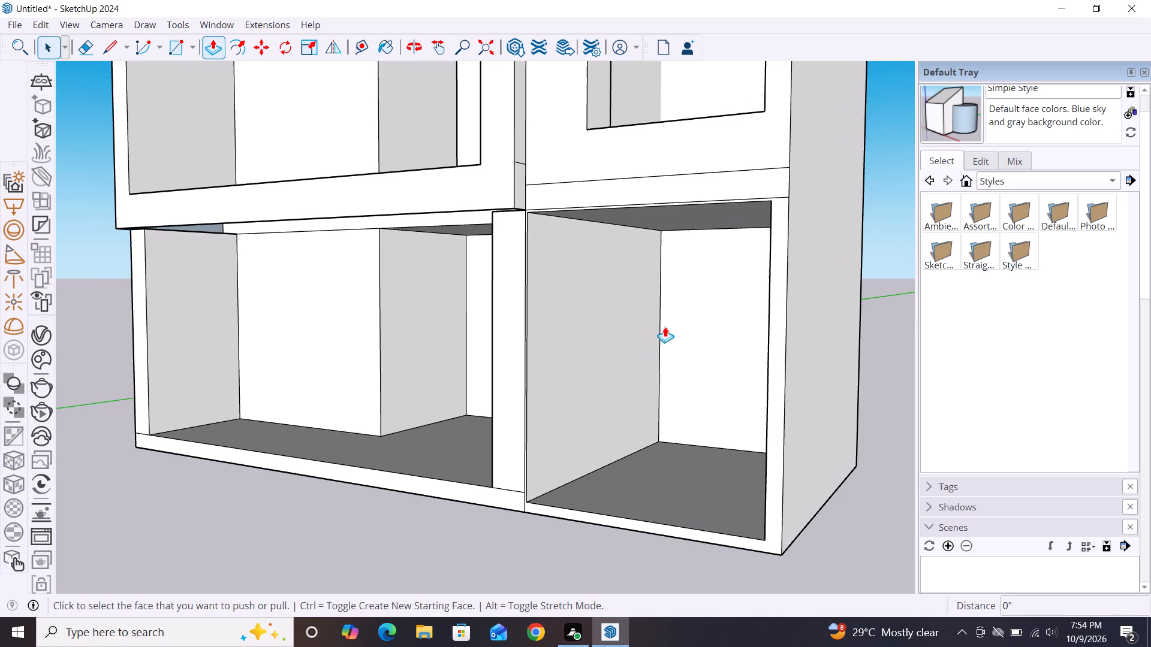
click(591, 352)
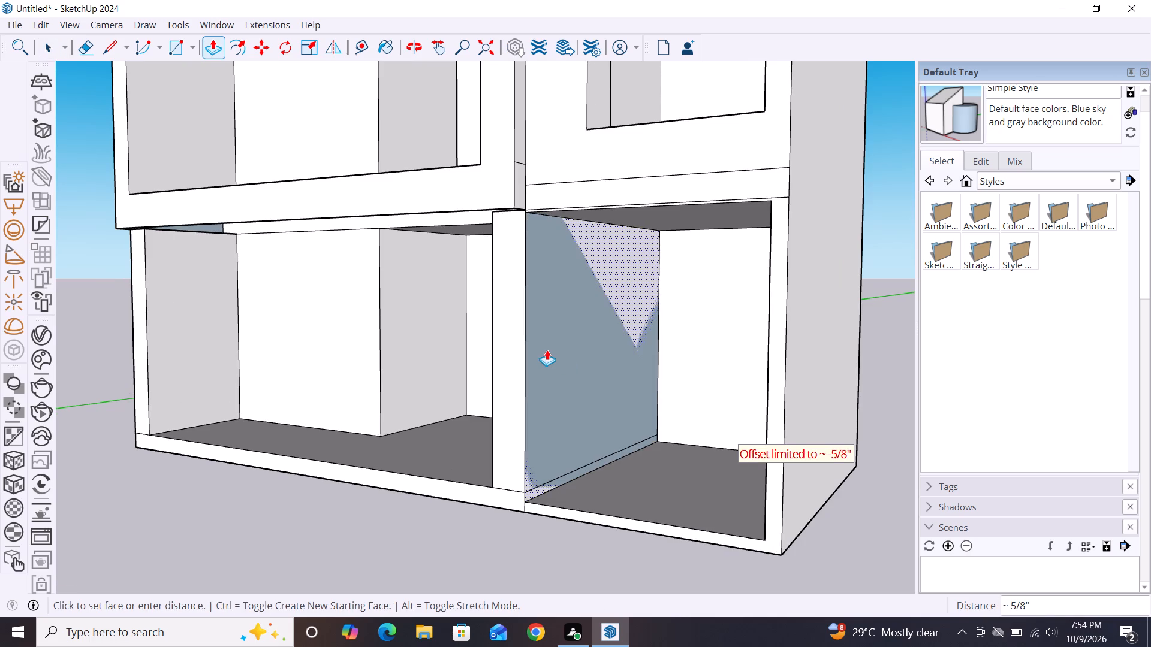
click(547, 350)
click(552, 403)
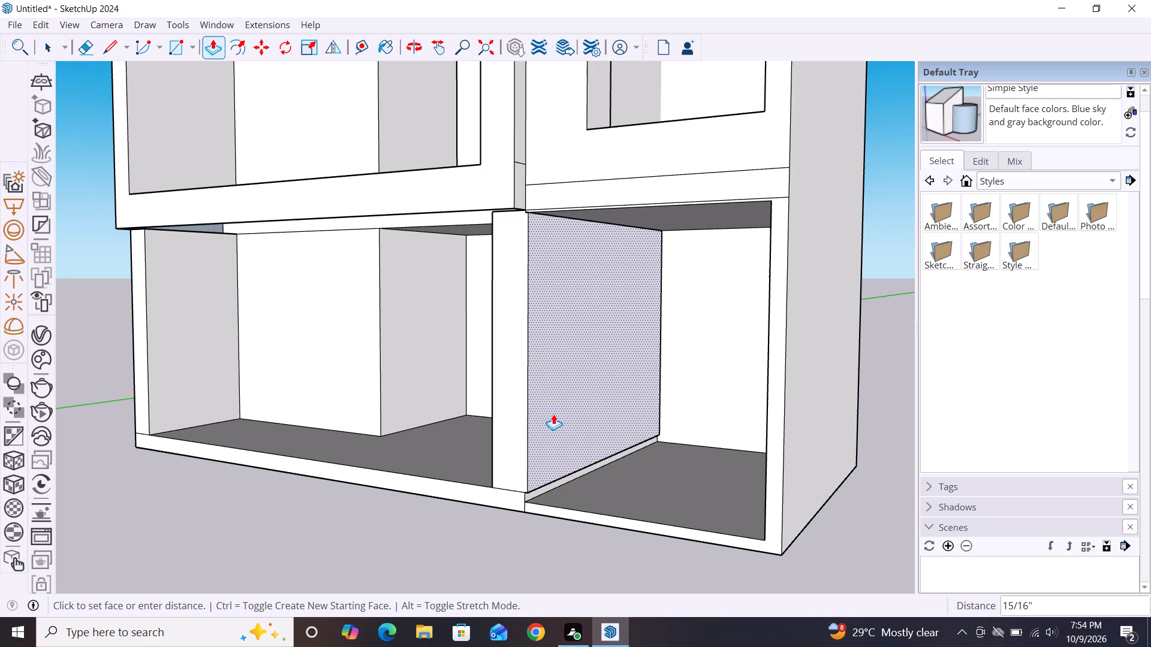
key(Escape)
scroll(561, 406, down, 3)
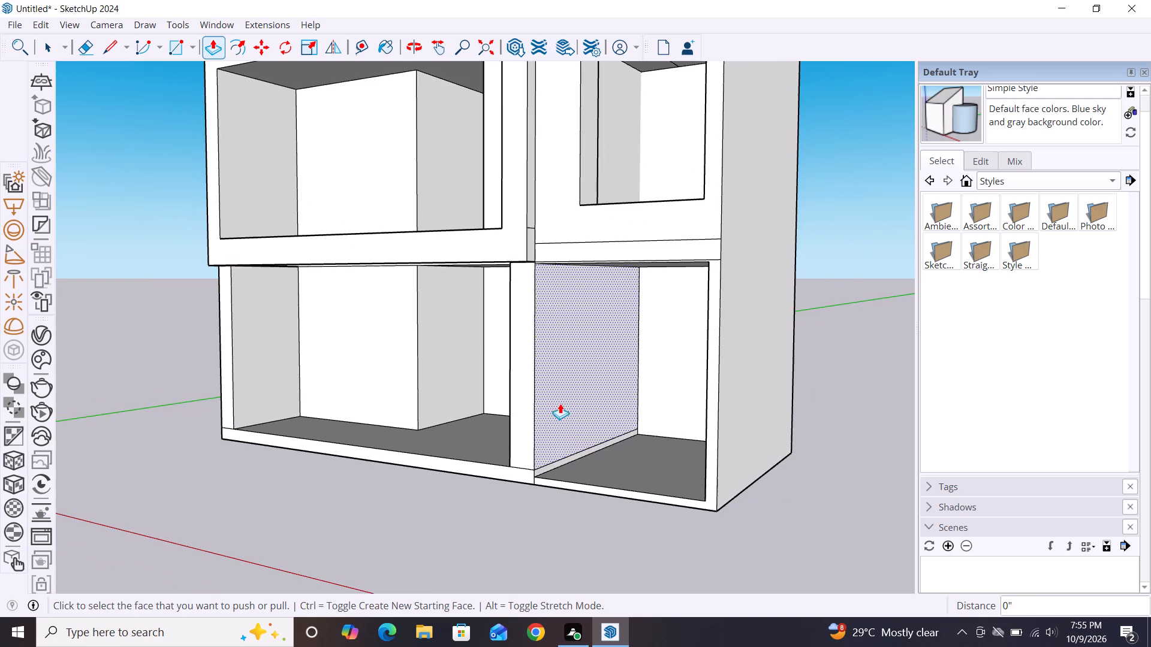
Push/Pull the lower side room's floor up about 2 7/8" to the main room's floor level.
middle_drag(429, 455, 605, 463)
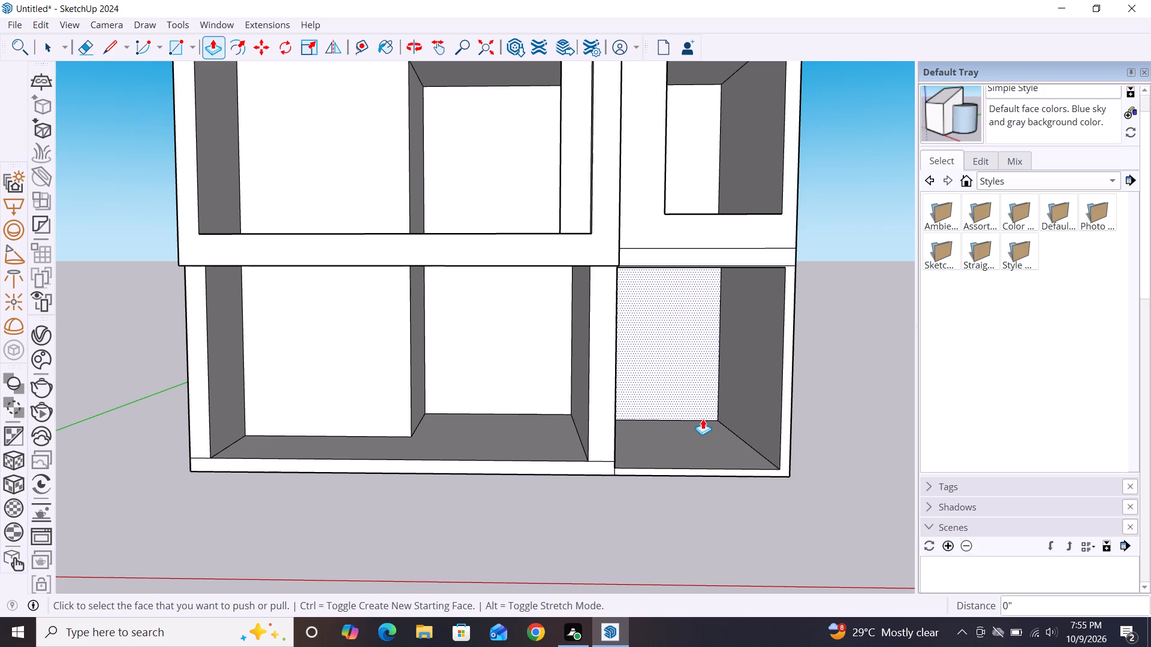
key(space)
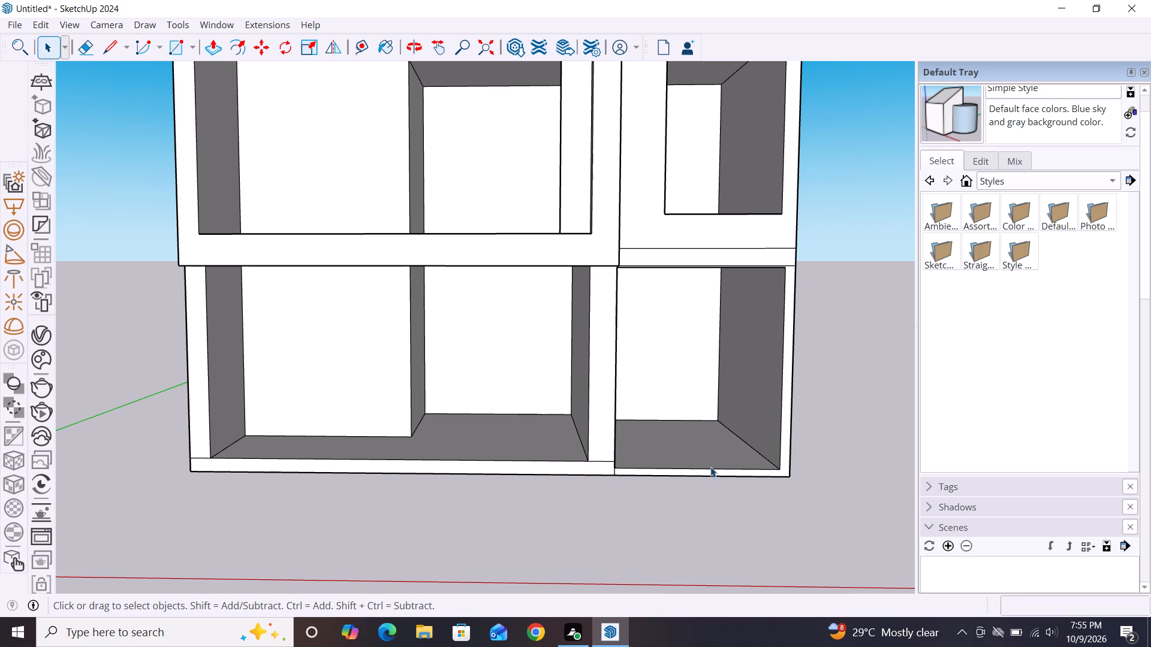
key(p)
click(672, 457)
click(536, 442)
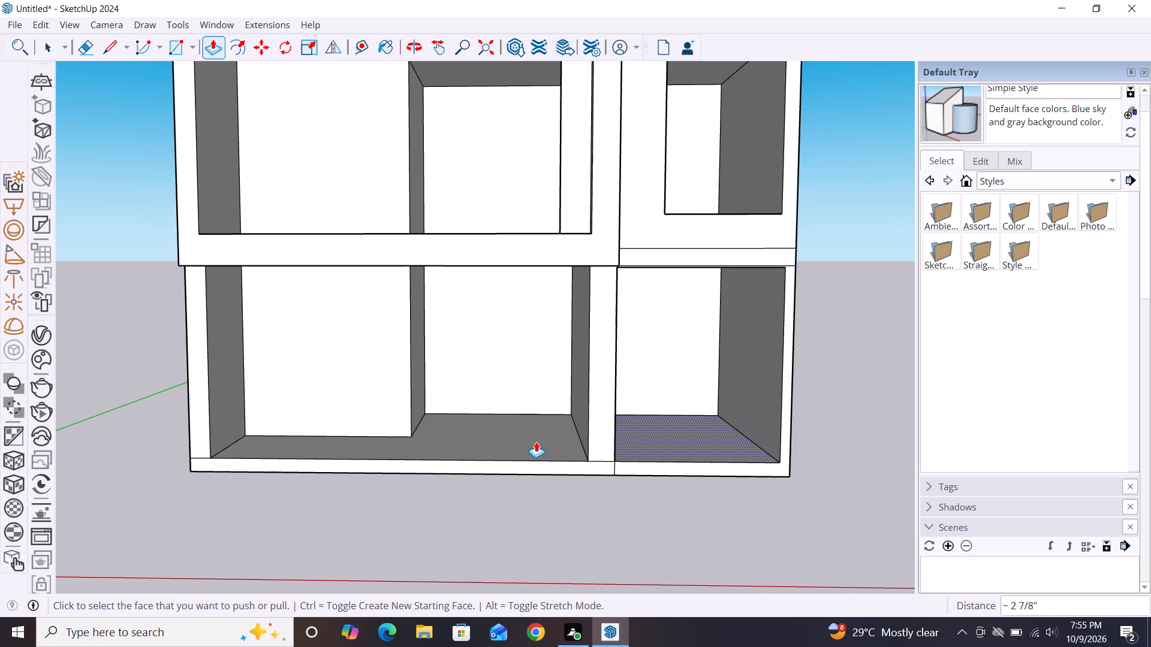
scroll(702, 498, down, 1)
key(space)
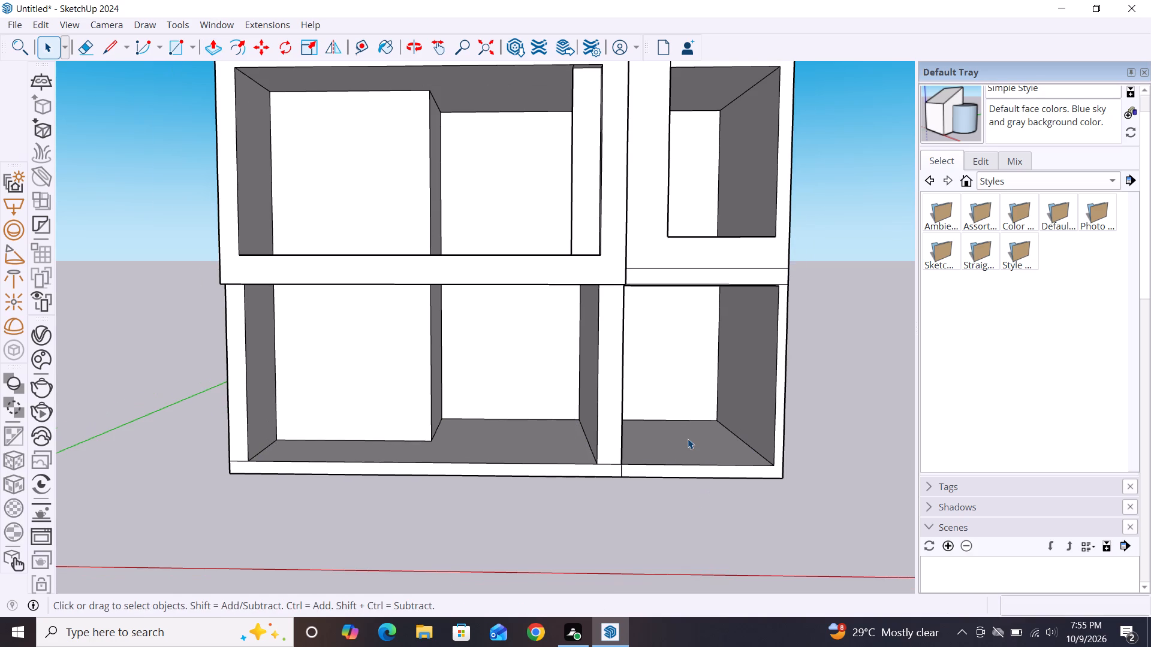
Draw a vertical line about 6' 11 5/16" long on the lower side room's inner wall, close to its front edge.
scroll(688, 439, up, 3)
scroll(683, 441, down, 6)
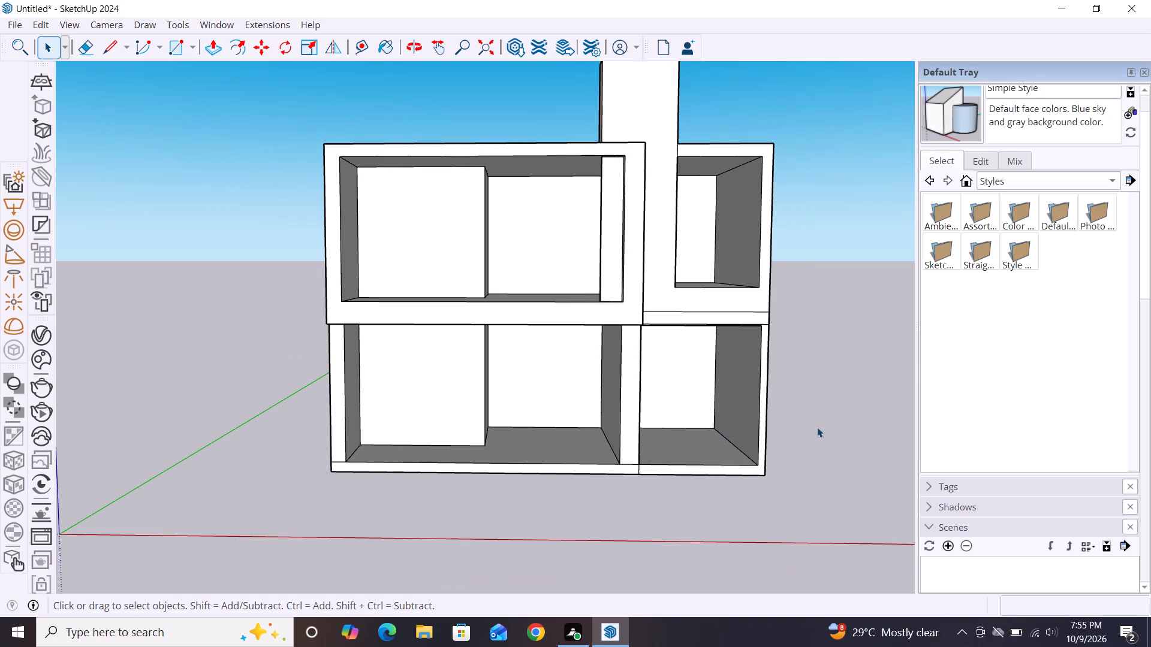
scroll(638, 379, up, 8)
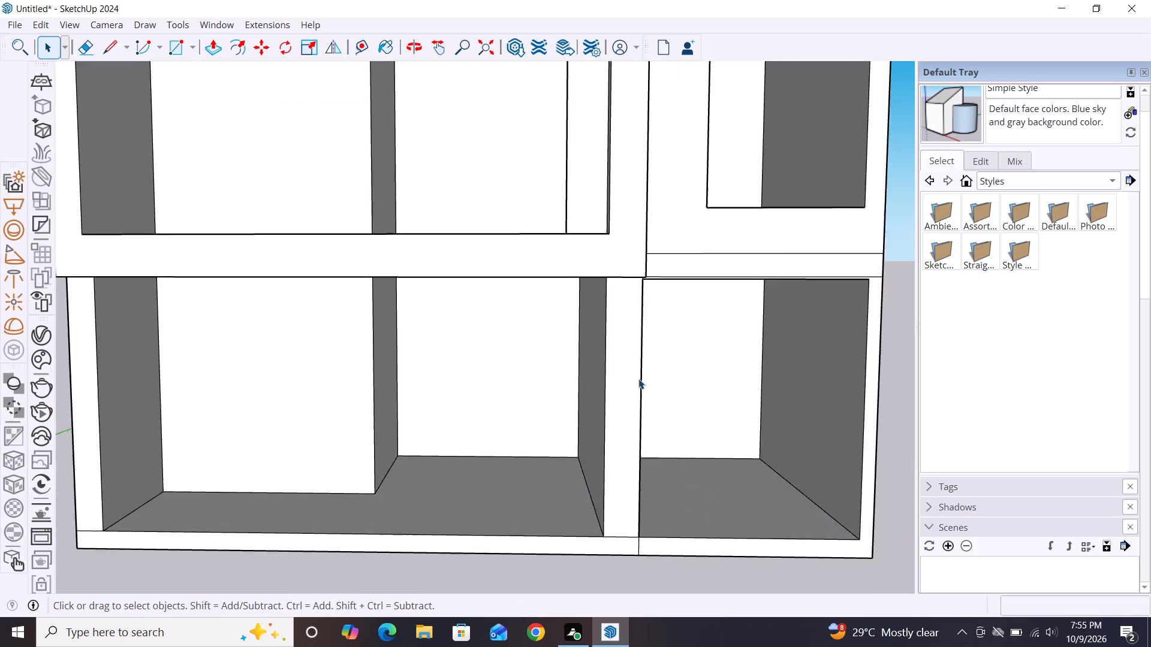
scroll(638, 379, up, 5)
scroll(624, 386, down, 3)
middle_drag(632, 365, 601, 205)
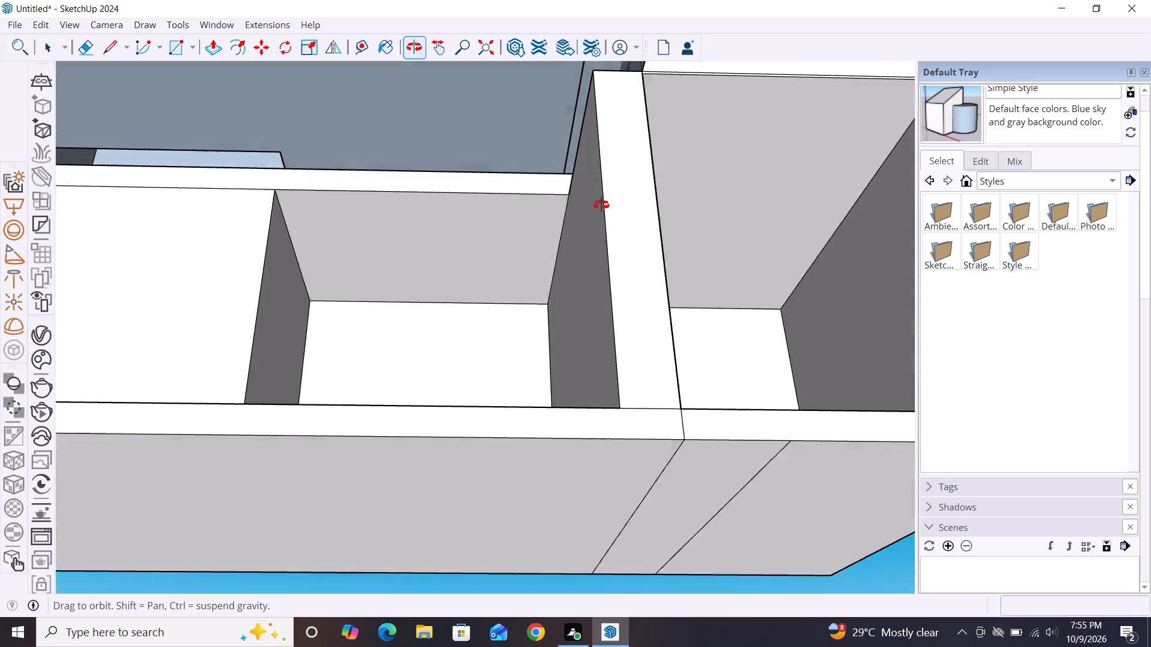
middle_drag(601, 205, 406, 347)
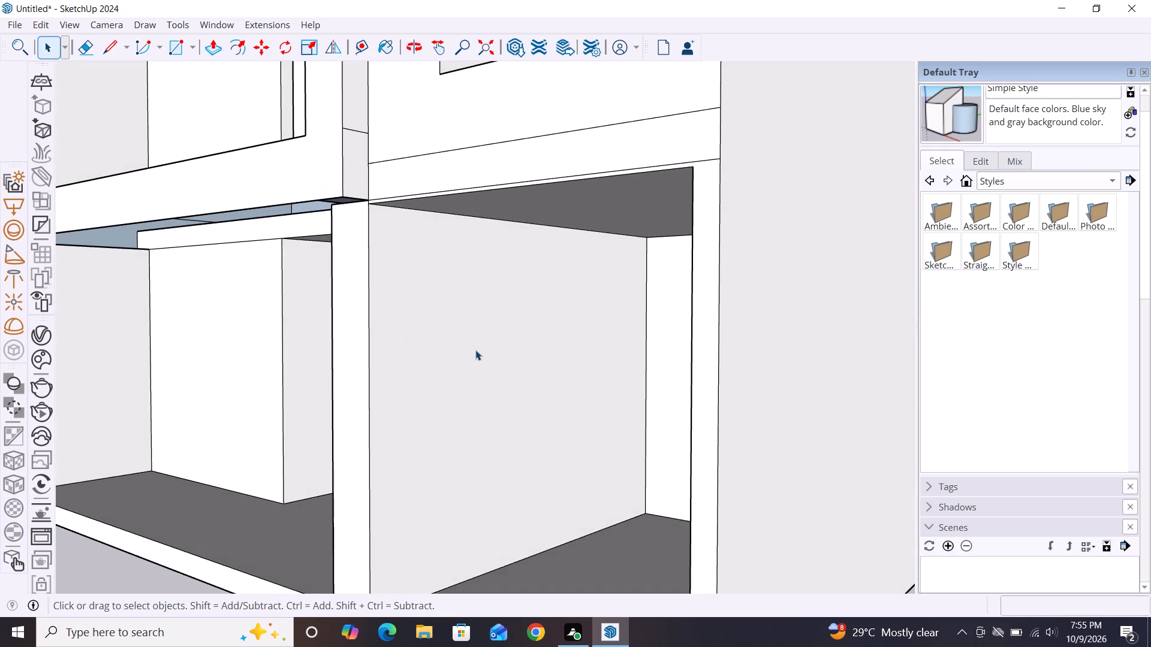
key(l)
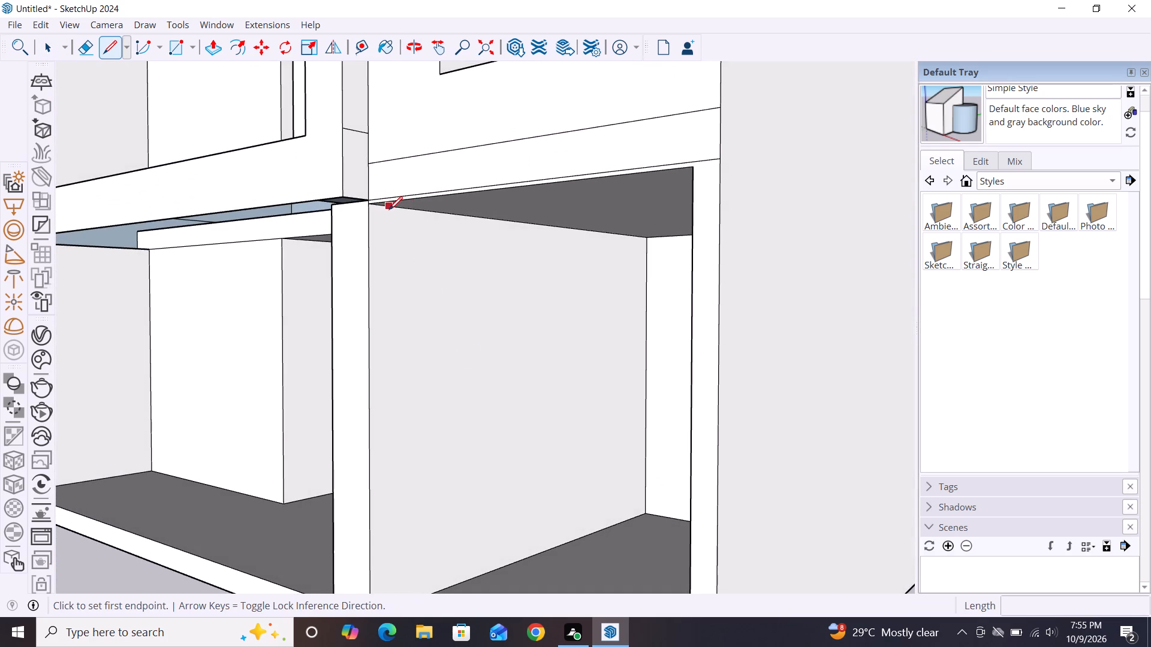
click(391, 210)
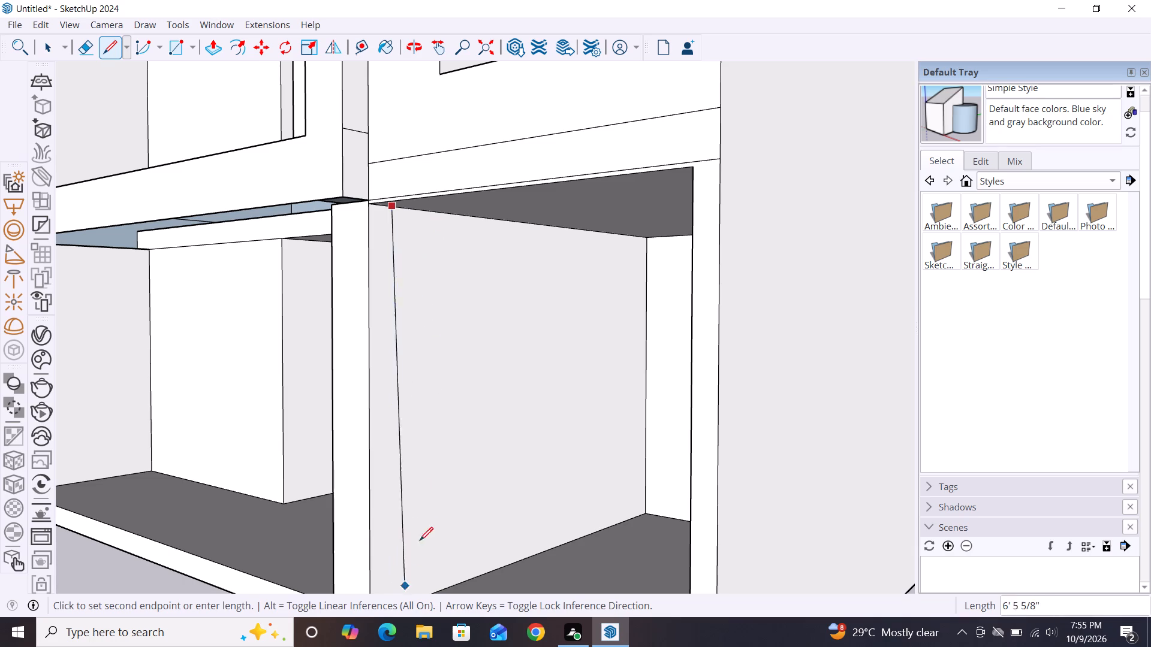
scroll(426, 414, down, 4)
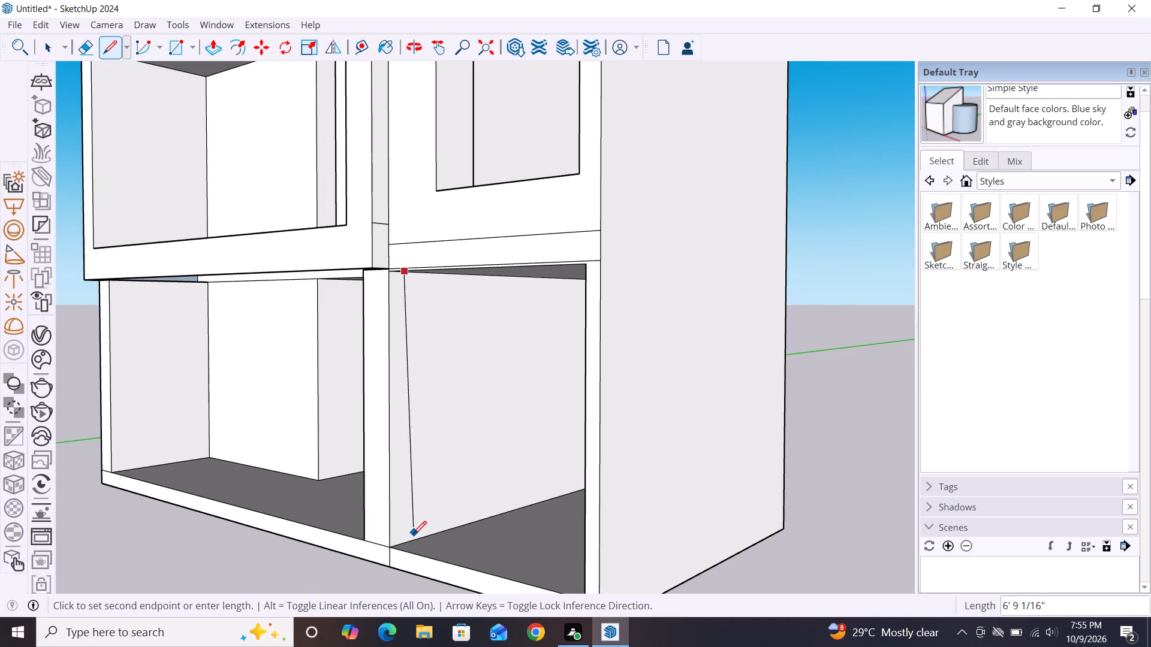
click(408, 543)
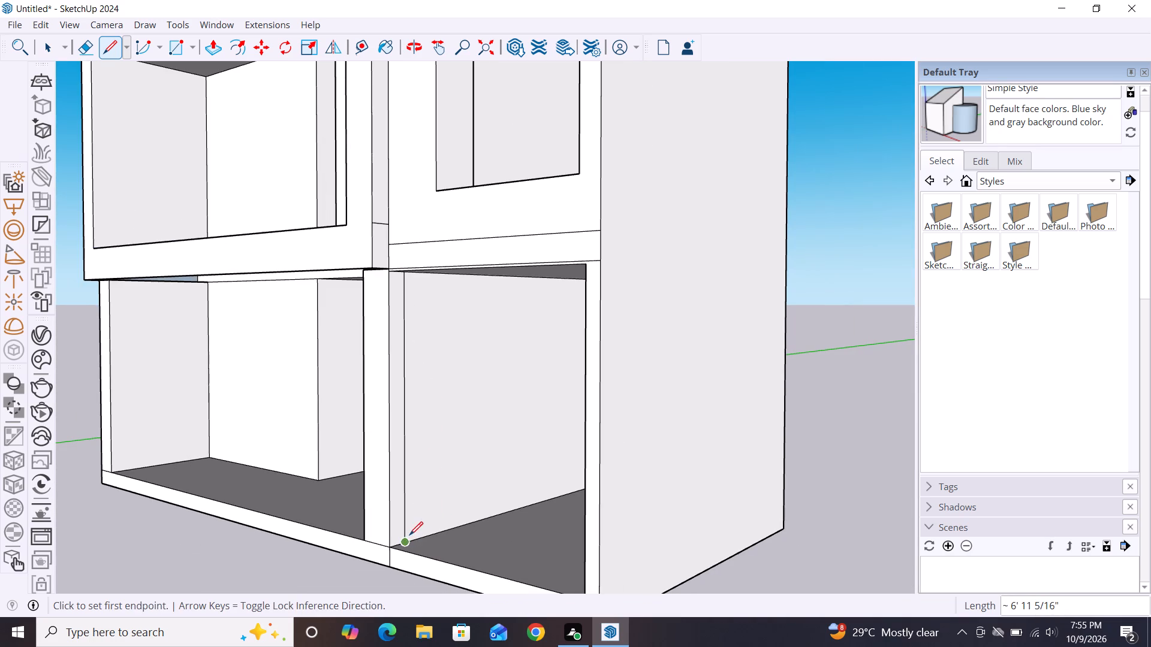
key(space)
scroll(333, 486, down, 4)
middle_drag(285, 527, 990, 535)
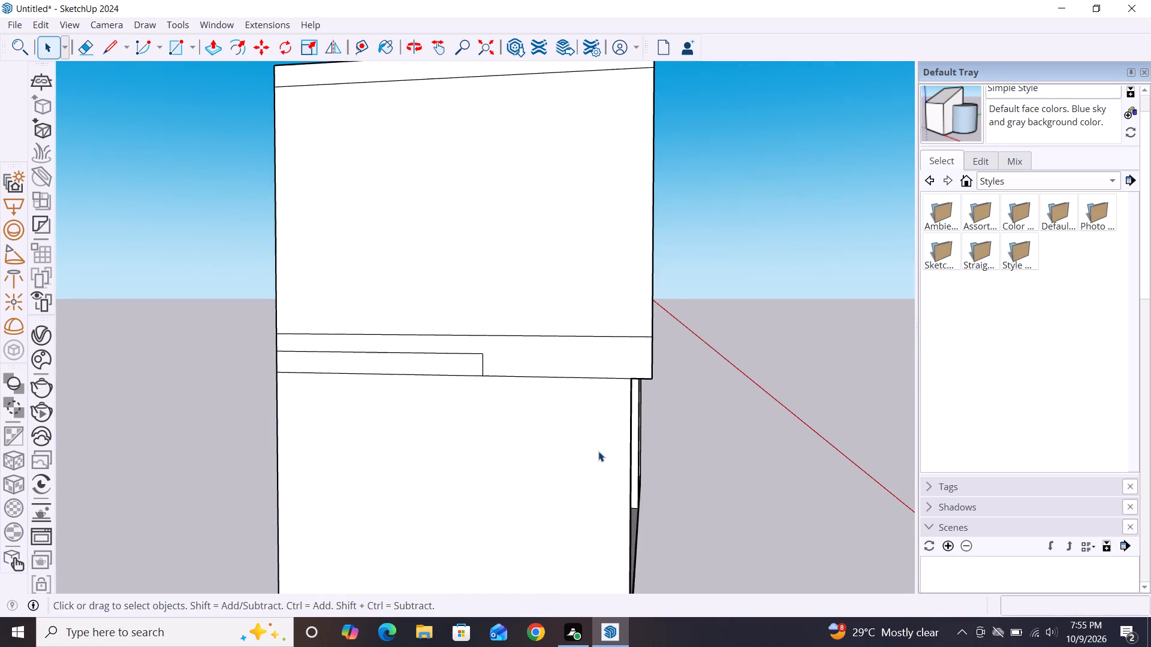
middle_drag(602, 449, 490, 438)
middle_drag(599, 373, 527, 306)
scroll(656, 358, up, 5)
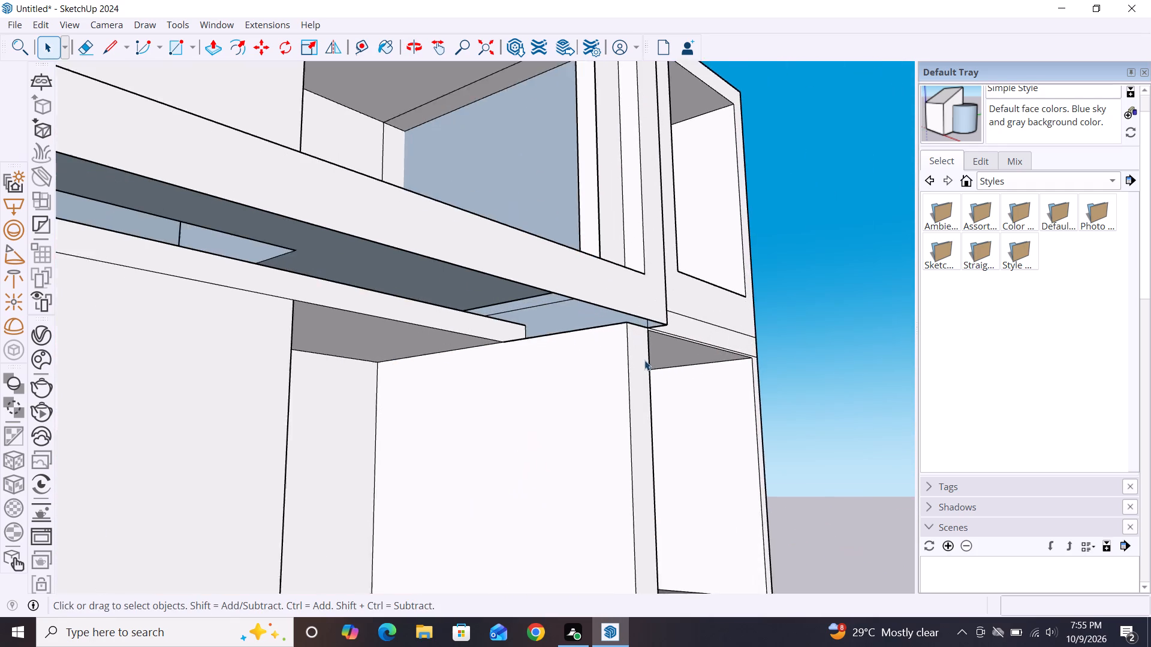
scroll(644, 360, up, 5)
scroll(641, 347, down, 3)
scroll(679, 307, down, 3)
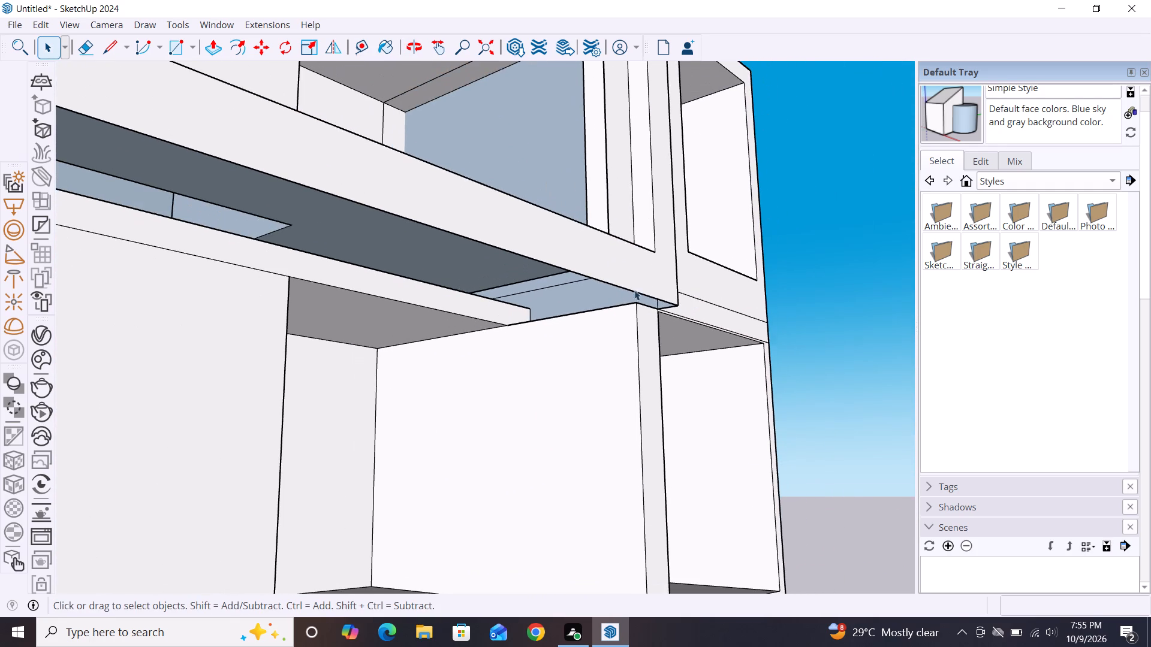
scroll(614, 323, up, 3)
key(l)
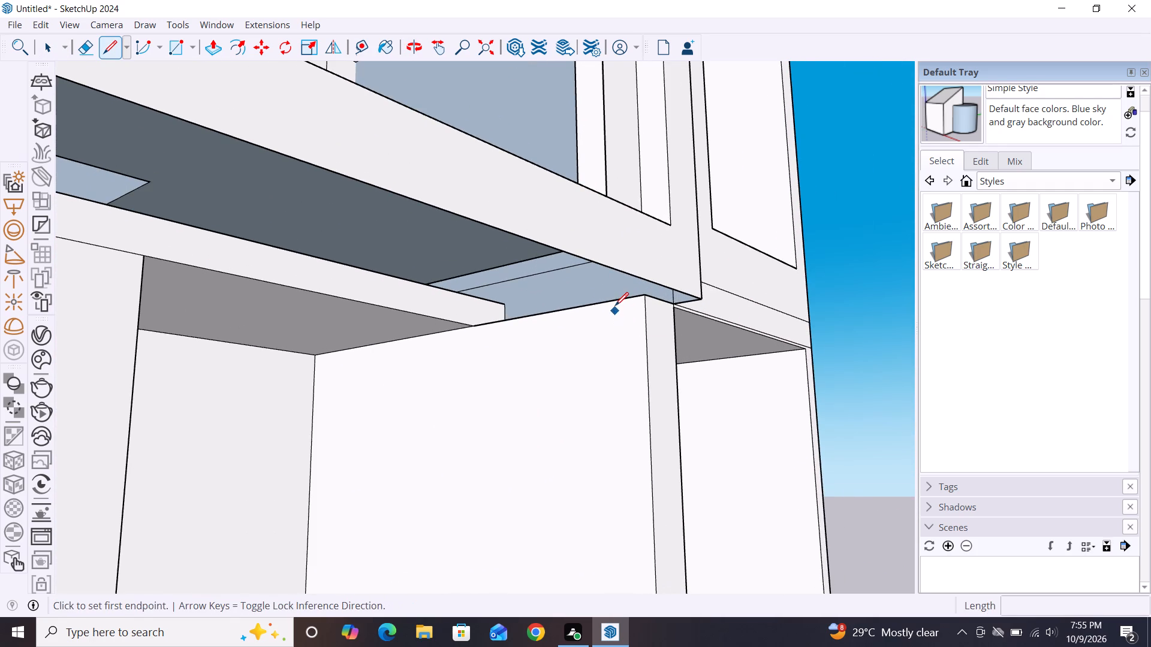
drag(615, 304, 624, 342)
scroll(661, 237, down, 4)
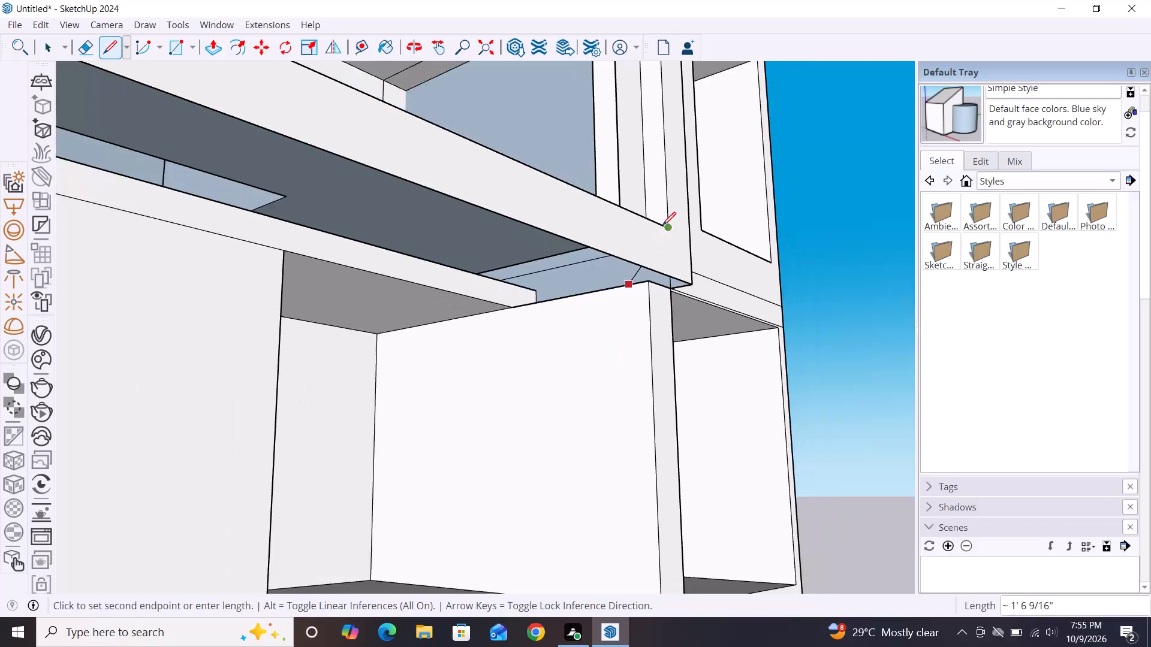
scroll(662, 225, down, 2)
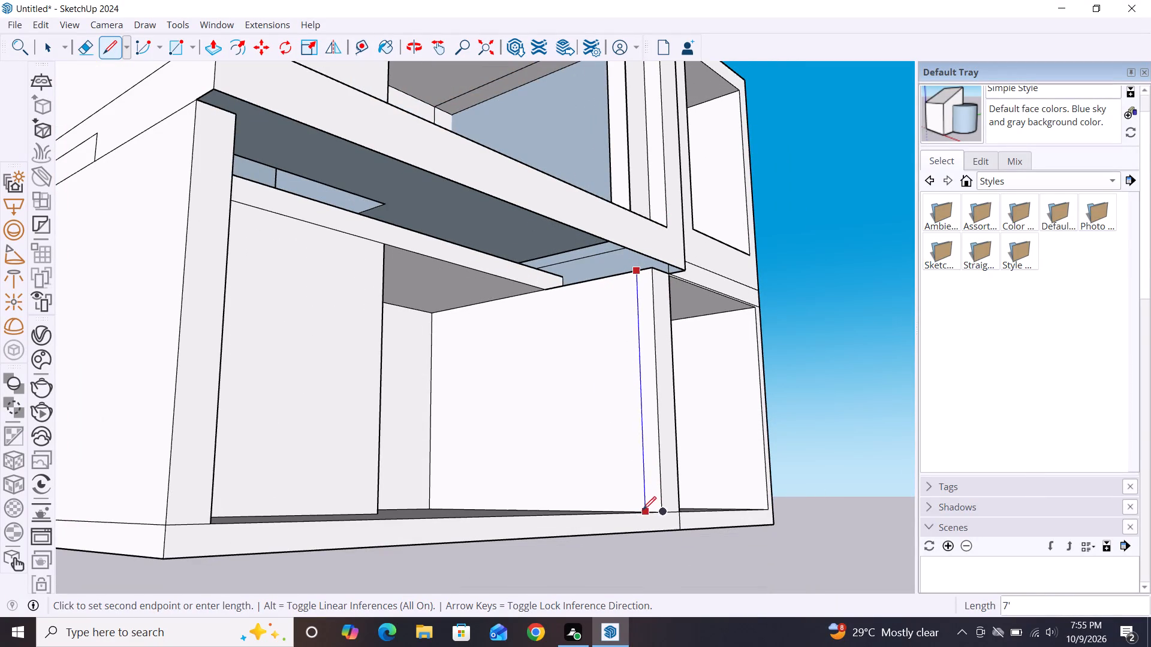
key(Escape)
Delete the standing scale figure in front of the house.
scroll(791, 434, down, 3)
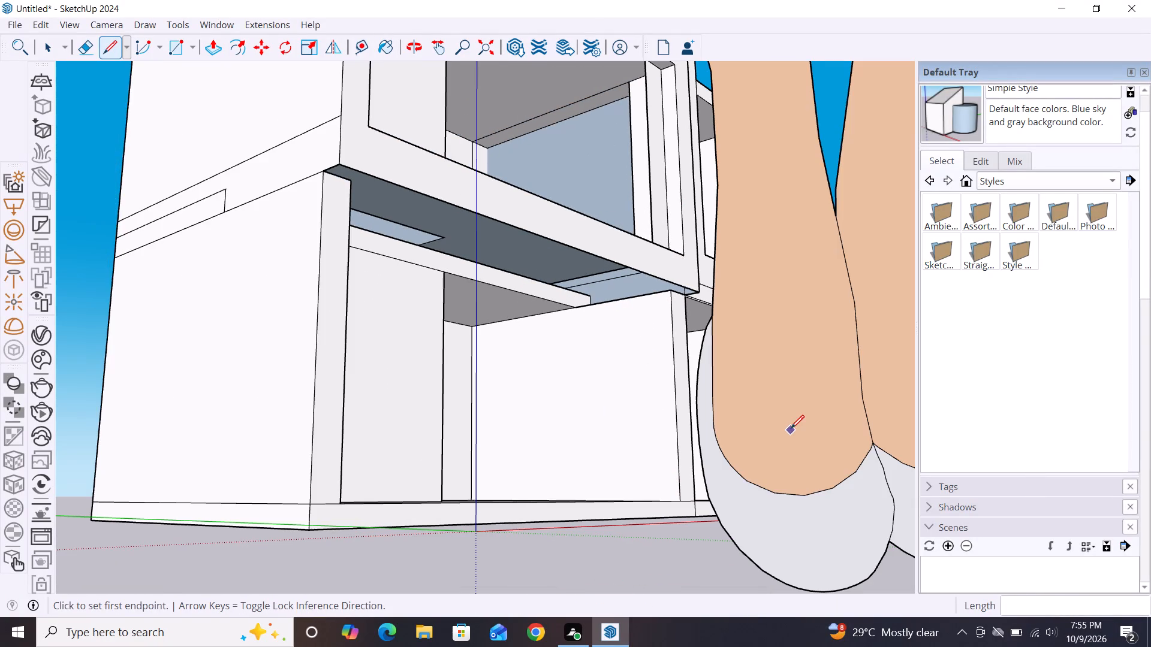
scroll(674, 459, down, 7)
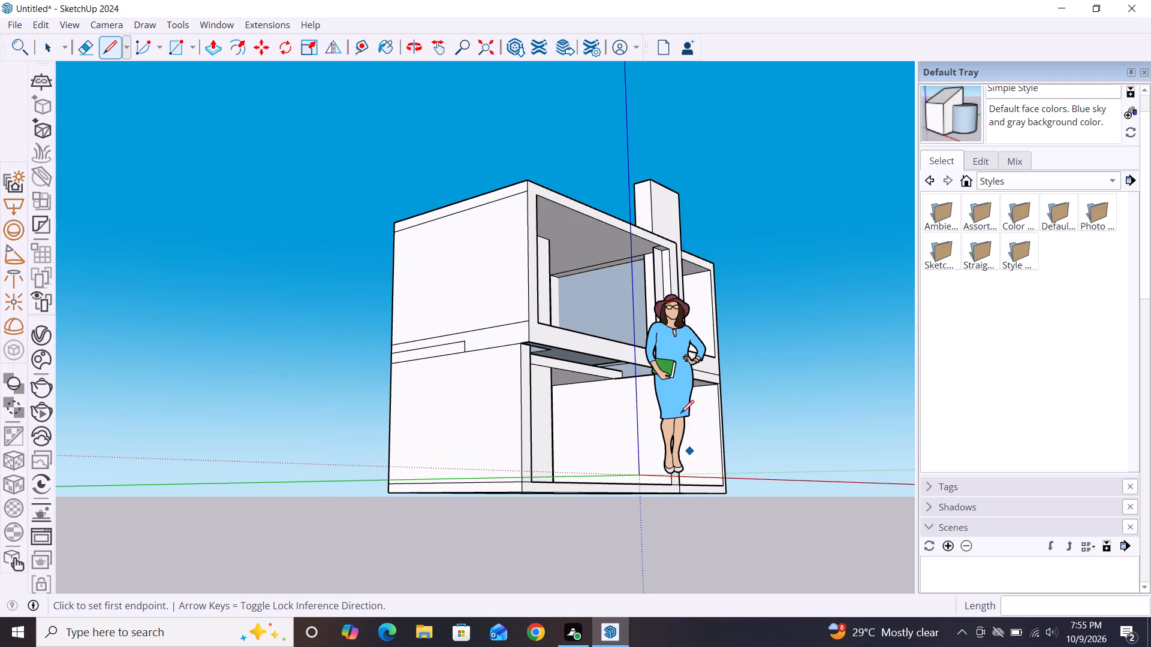
key(space)
click(680, 413)
key(Delete)
Draw a second vertical line about 6' 11 5/16" long on the lower side room's inner wall, deeper in than the first.
scroll(682, 409, down, 4)
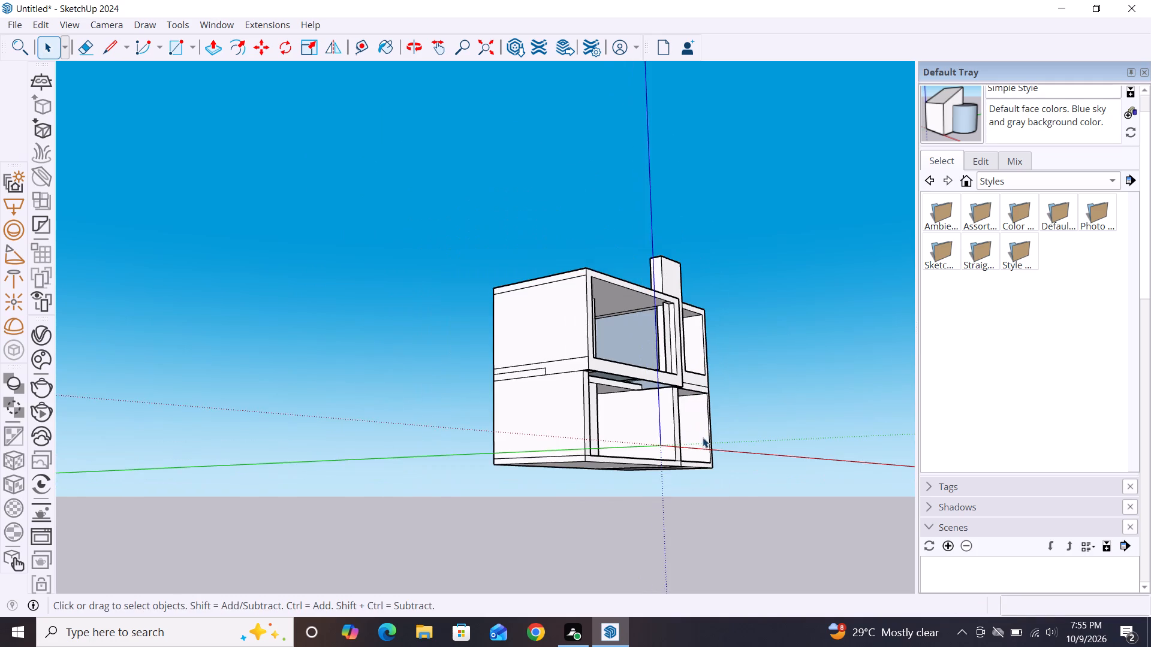
middle_drag(703, 437, 357, 517)
scroll(673, 482, up, 3)
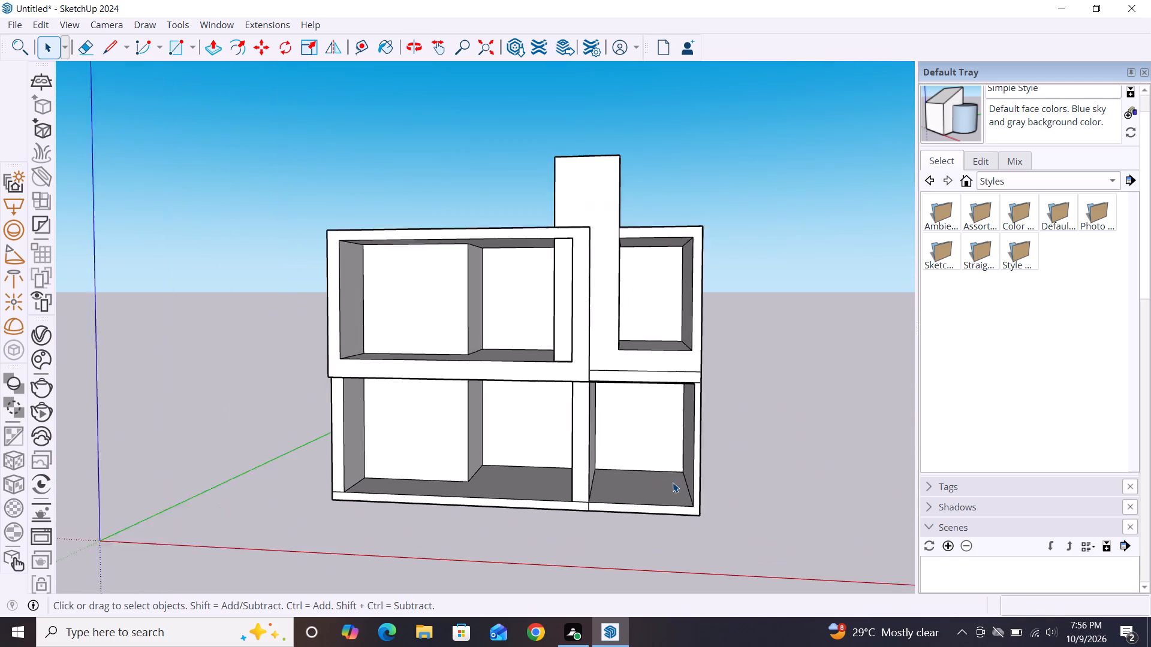
scroll(673, 482, up, 1)
middle_drag(673, 482, 581, 499)
scroll(592, 431, up, 7)
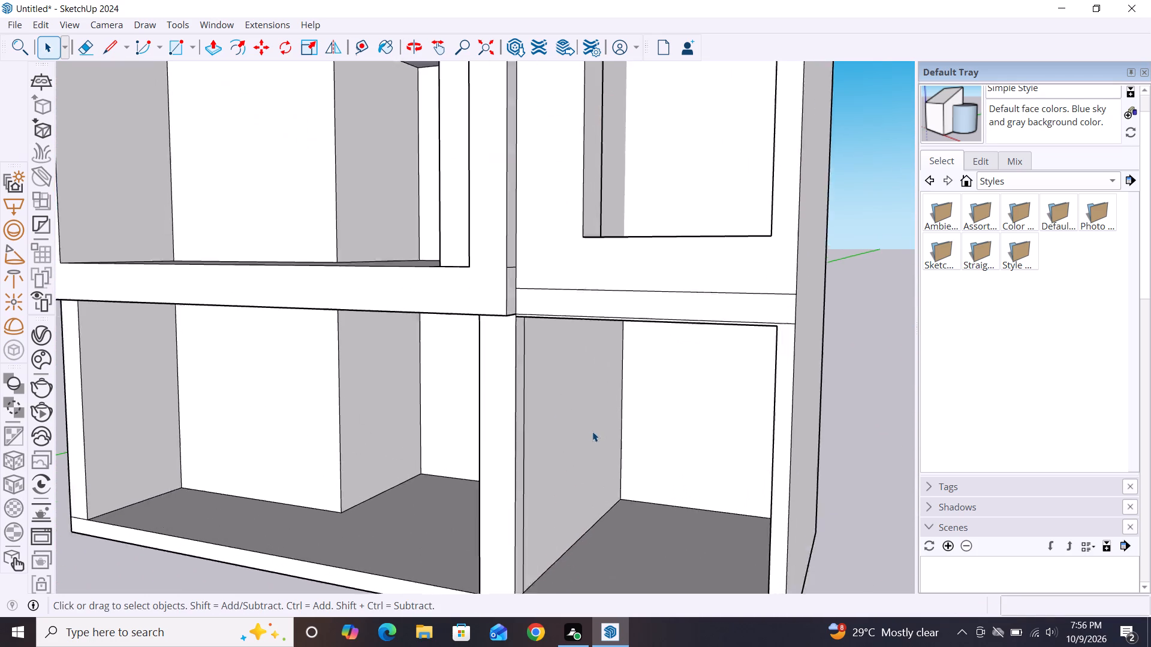
scroll(592, 431, up, 1)
middle_drag(592, 431, 490, 370)
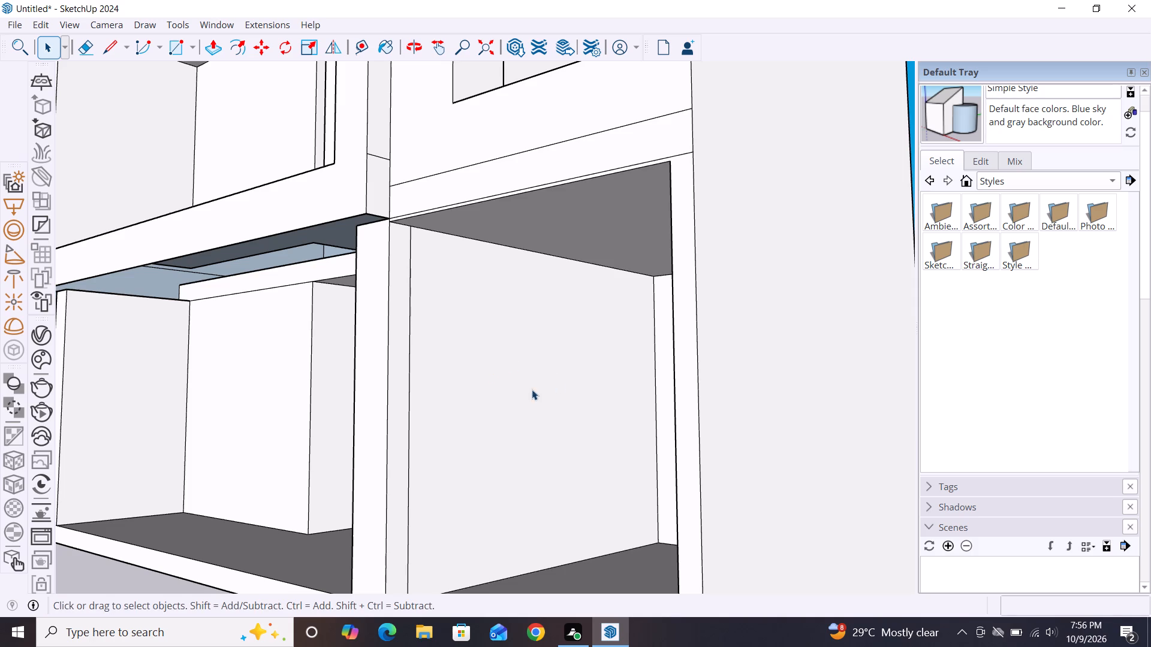
scroll(484, 382, down, 1)
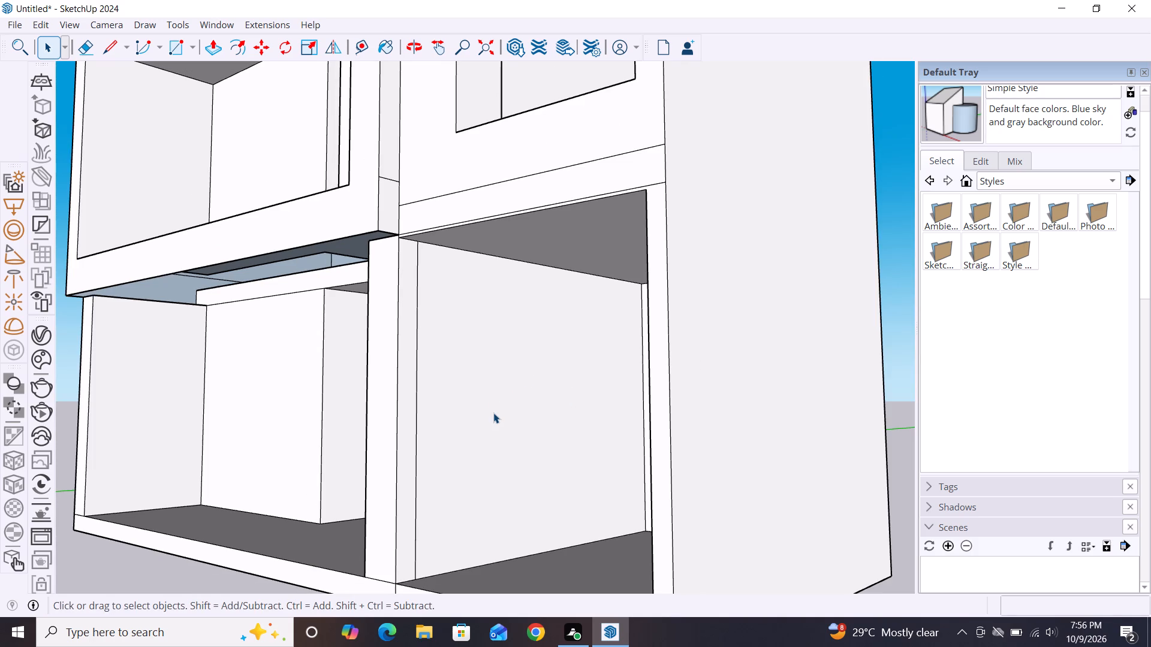
click(481, 285)
key(l)
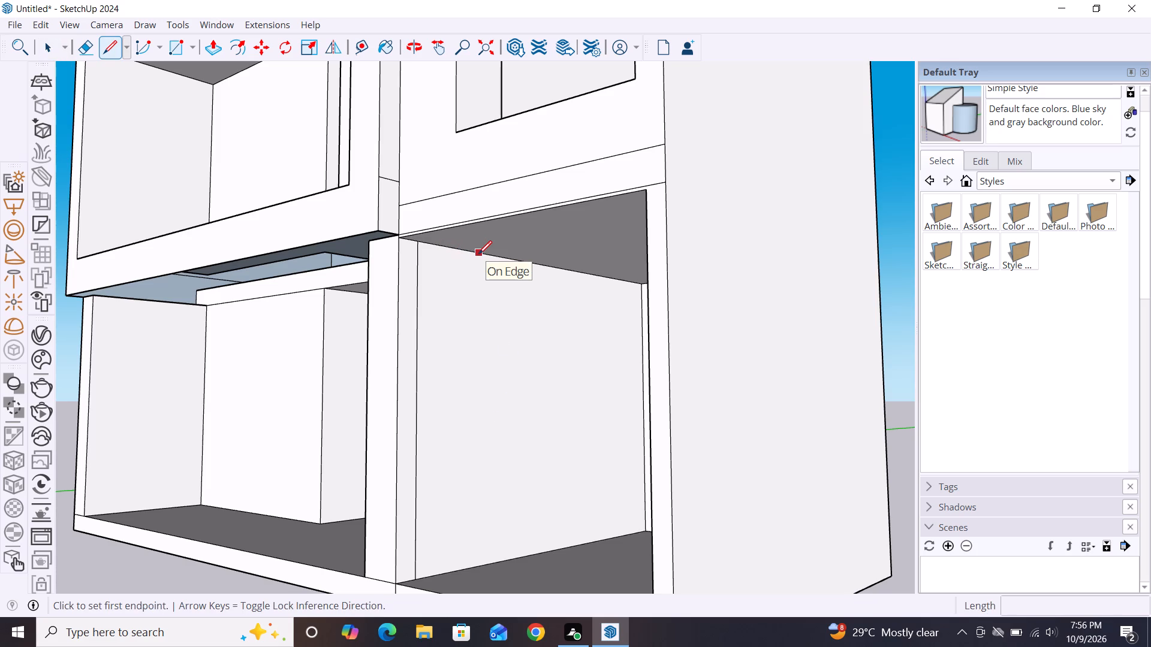
drag(458, 247, 471, 307)
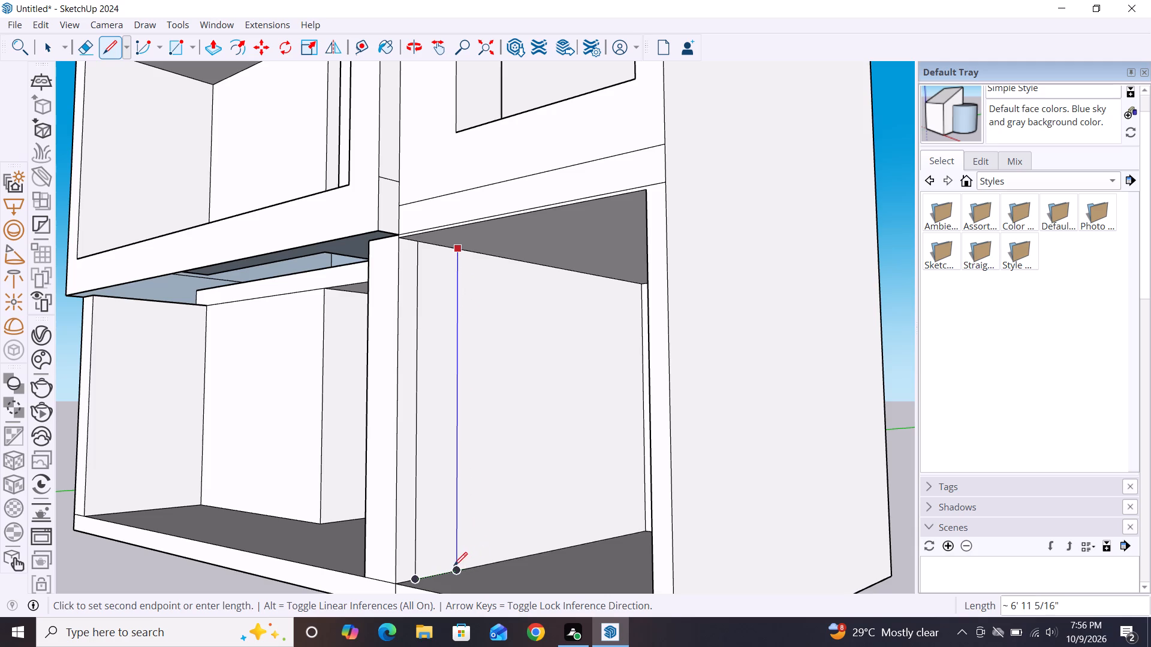
click(454, 566)
Draw a 7' vertical line on the main lower room's face of the dividing wall, near its front edge.
scroll(513, 364, down, 3)
middle_drag(345, 436, 399, 437)
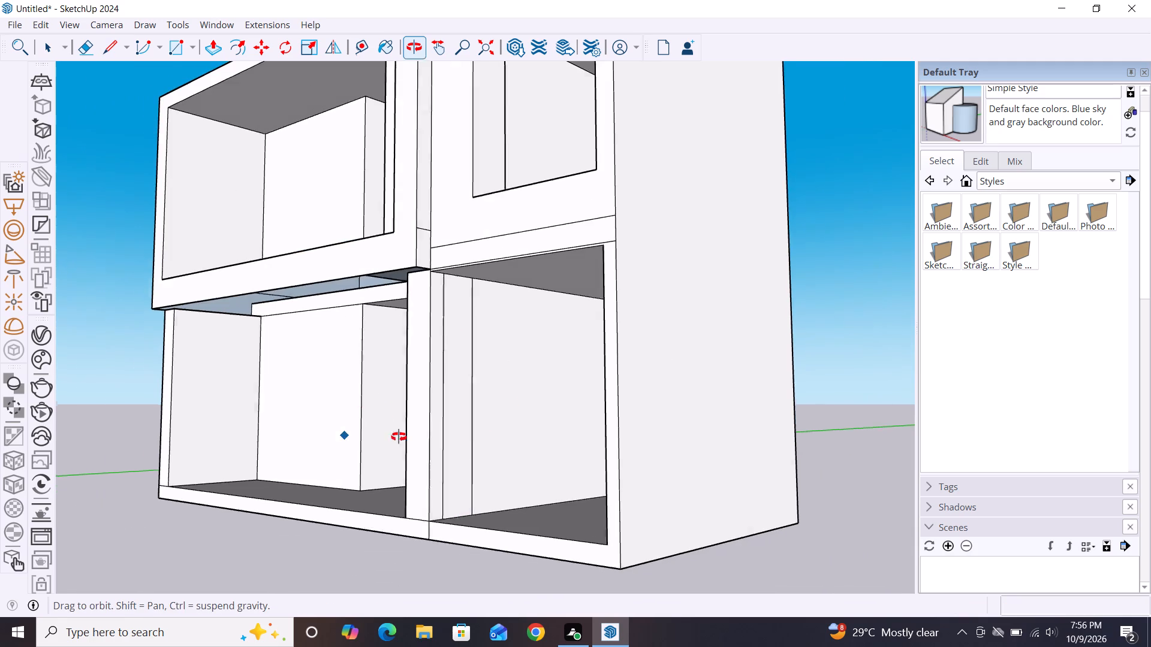
middle_drag(399, 437, 738, 479)
middle_drag(653, 414, 659, 383)
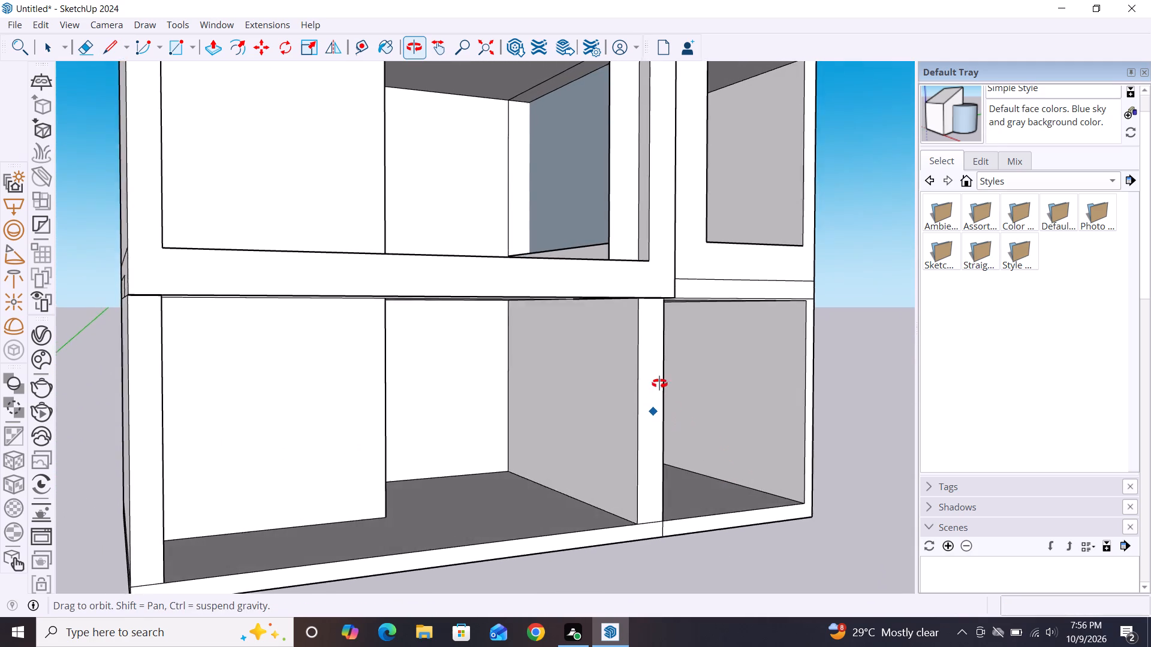
middle_drag(659, 383, 652, 363)
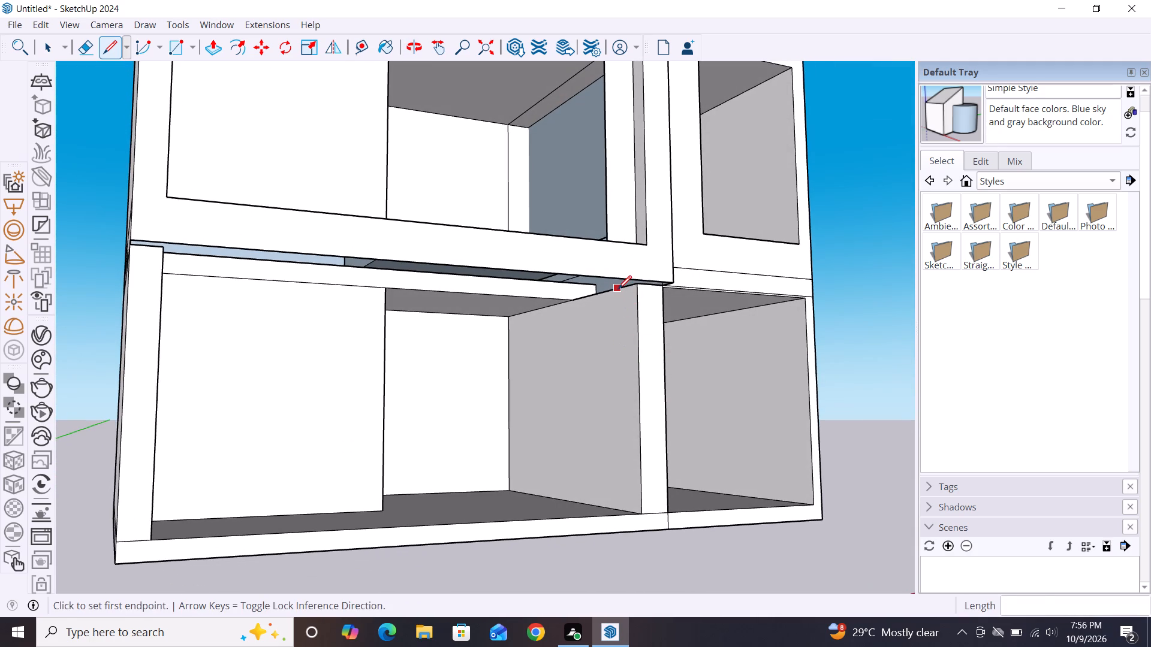
click(618, 289)
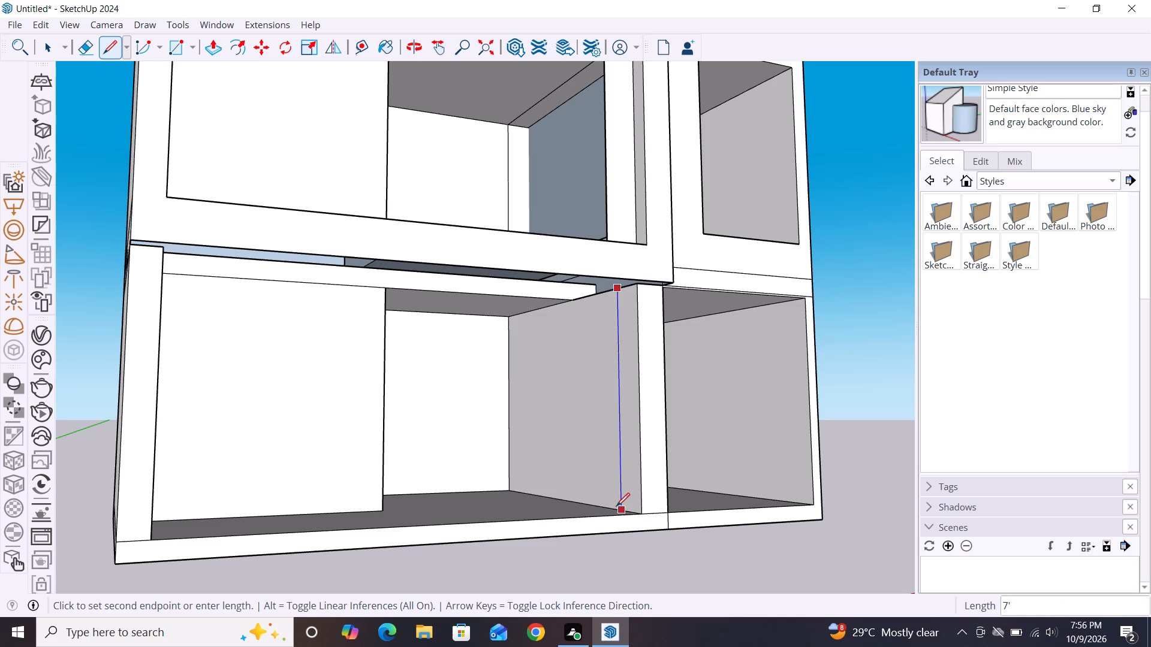
click(616, 506)
key(space)
Examine the dividing wall between the lower rooms and the vertical lines drawn on its side-room face.
scroll(746, 437, down, 3)
middle_drag(740, 462, 448, 492)
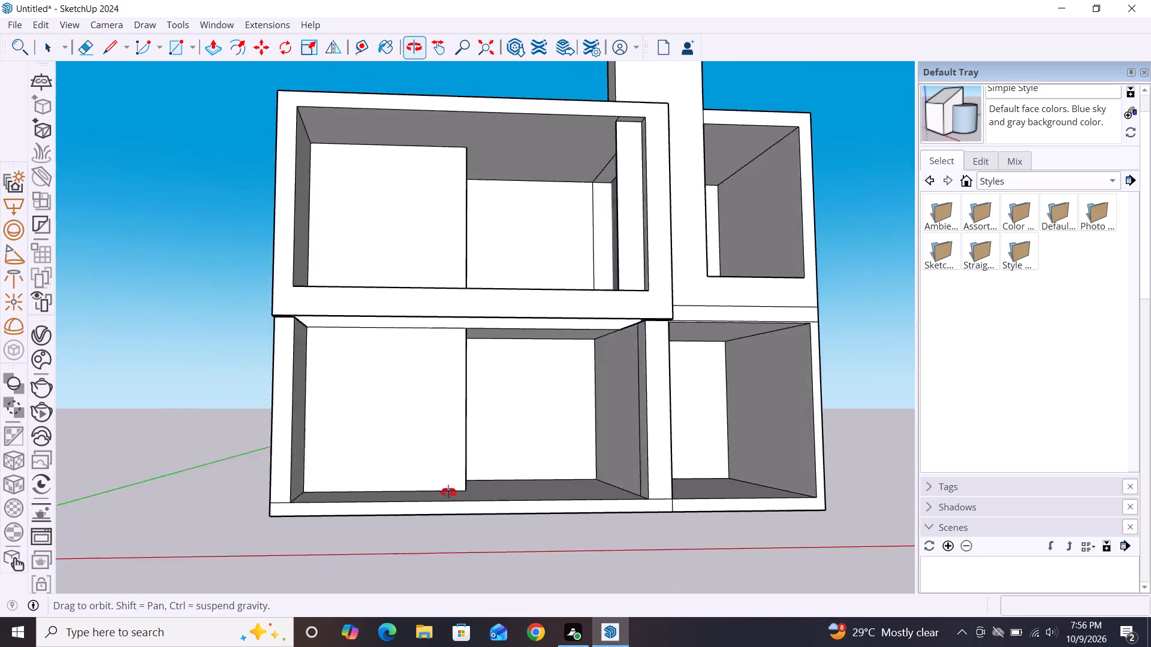
middle_drag(448, 492, 362, 500)
scroll(581, 442, up, 8)
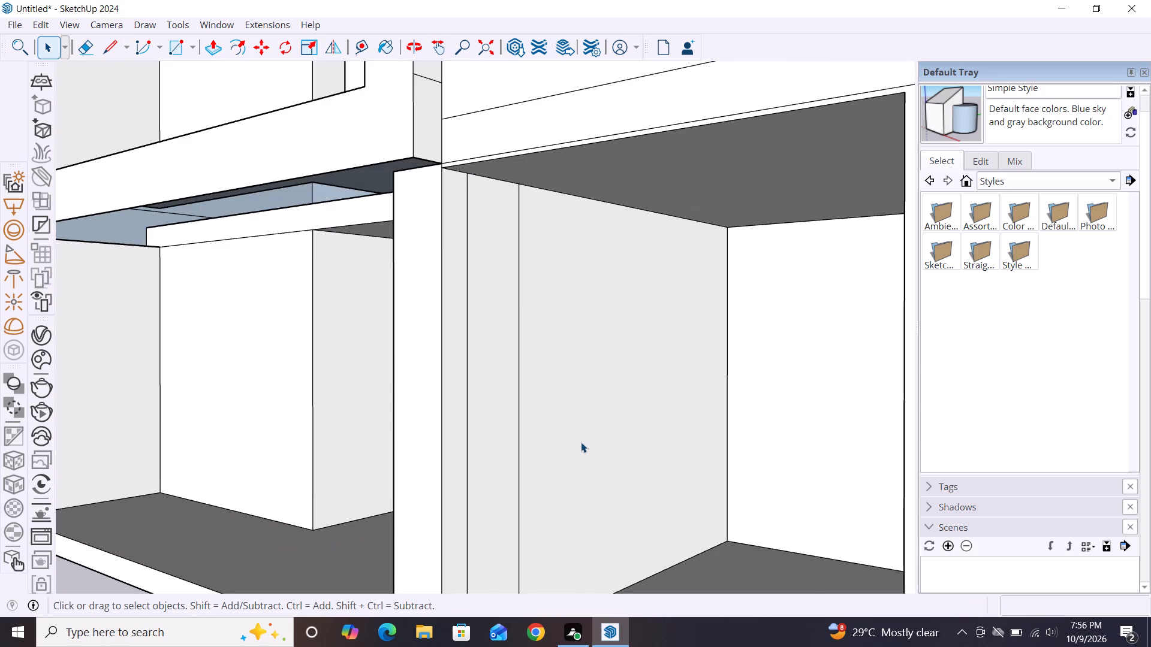
scroll(581, 442, down, 2)
middle_drag(581, 442, 430, 470)
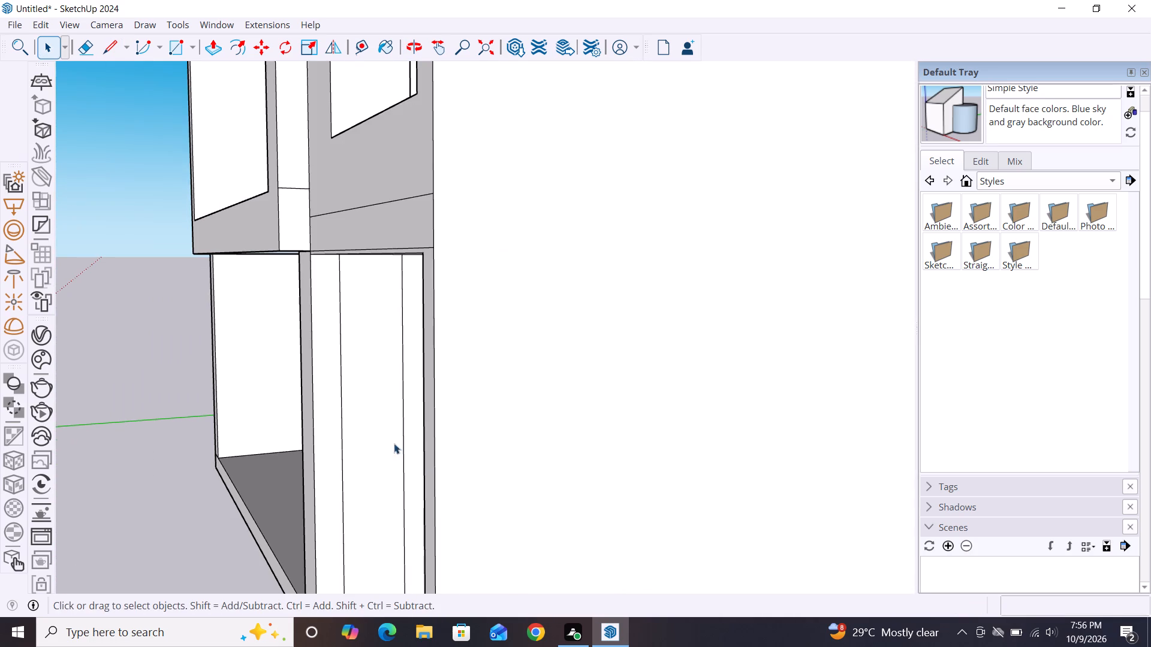
scroll(423, 418, down, 3)
middle_drag(391, 448, 506, 456)
middle_click(501, 456)
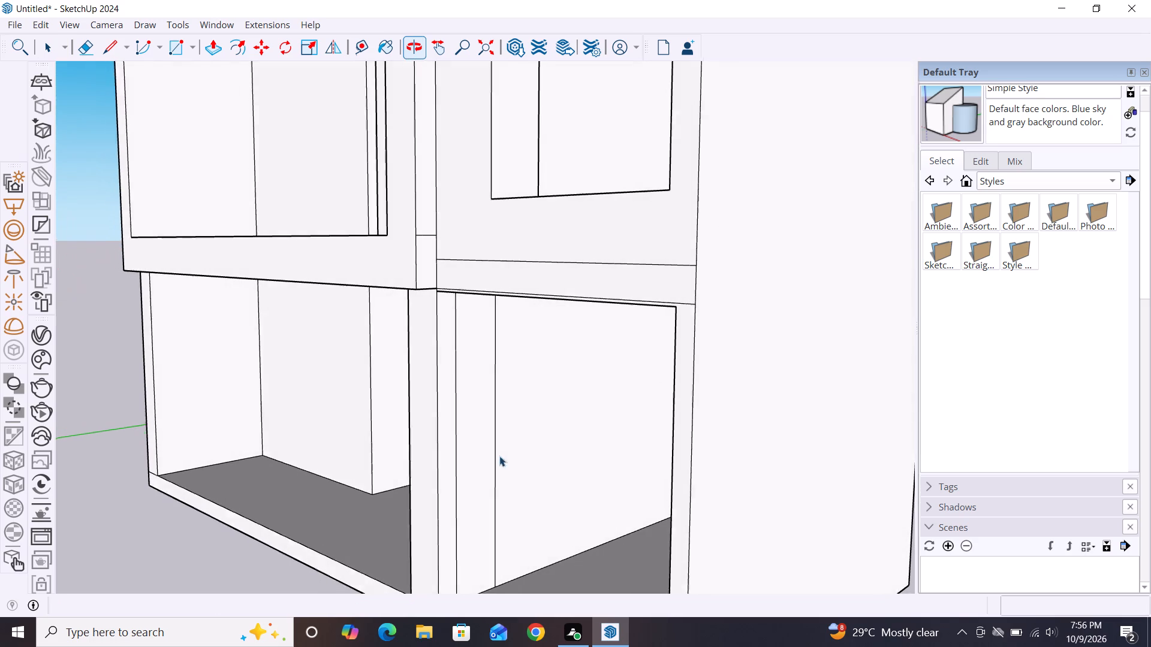
Push the narrow vertical strip on the dividing wall's side-room face about 11 3/8" into the wall.
click(478, 459)
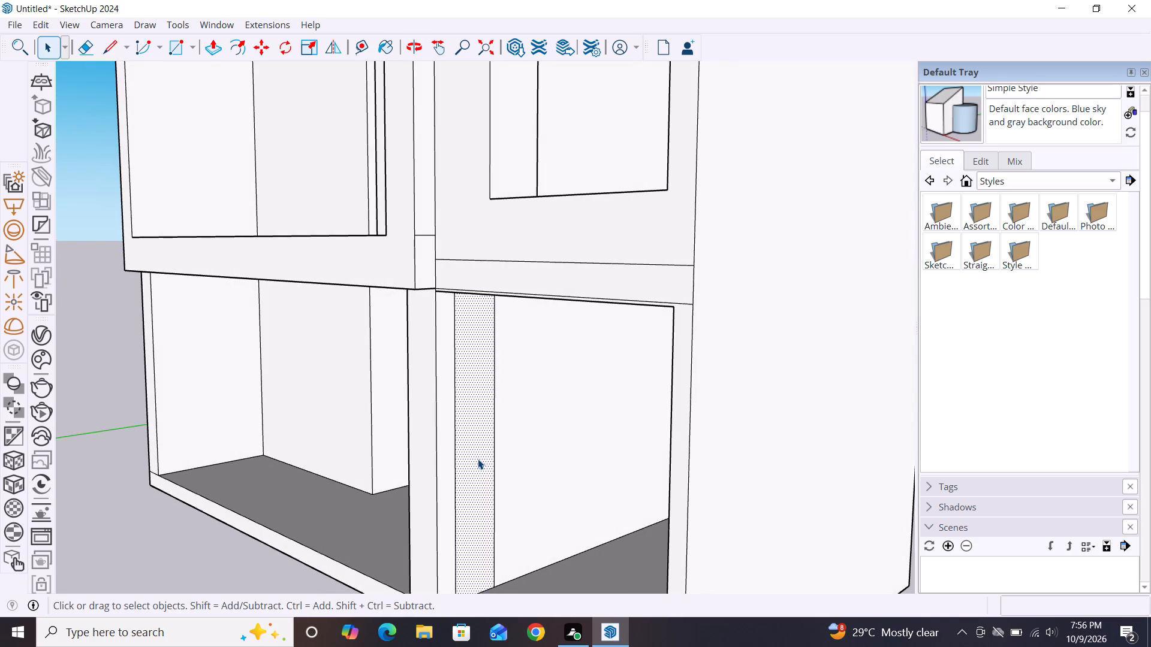
key(p)
click(481, 469)
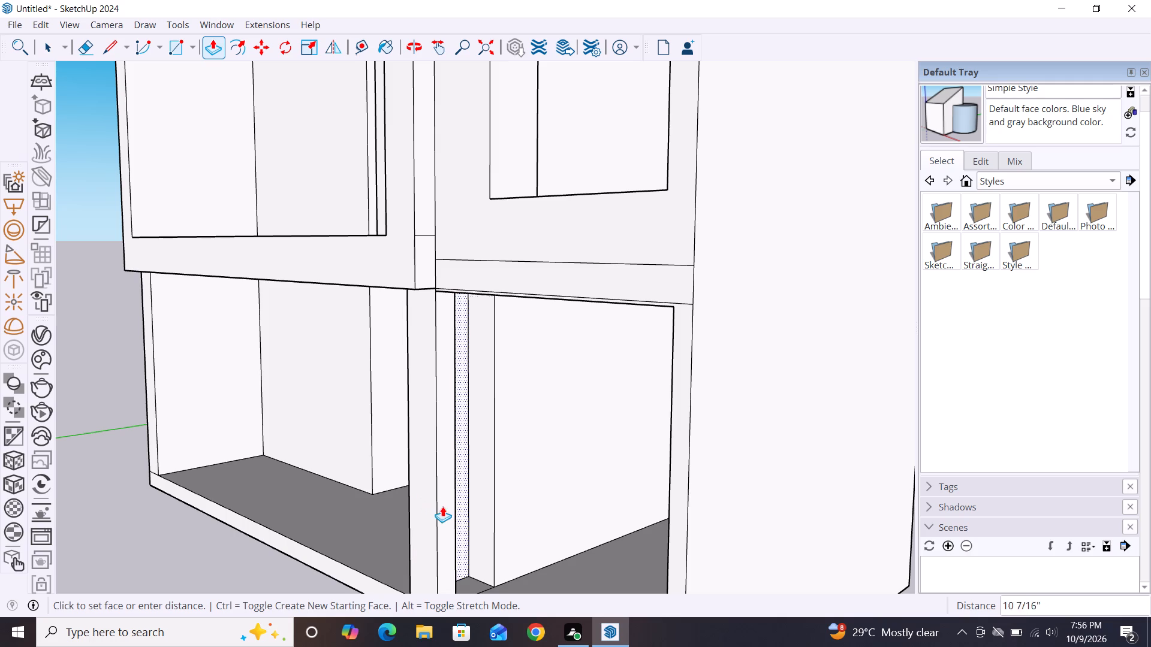
click(412, 472)
key(space)
Delete the two narrow faces still closing the slot on the main lower room's side of the dividing wall.
middle_drag(320, 472, 671, 415)
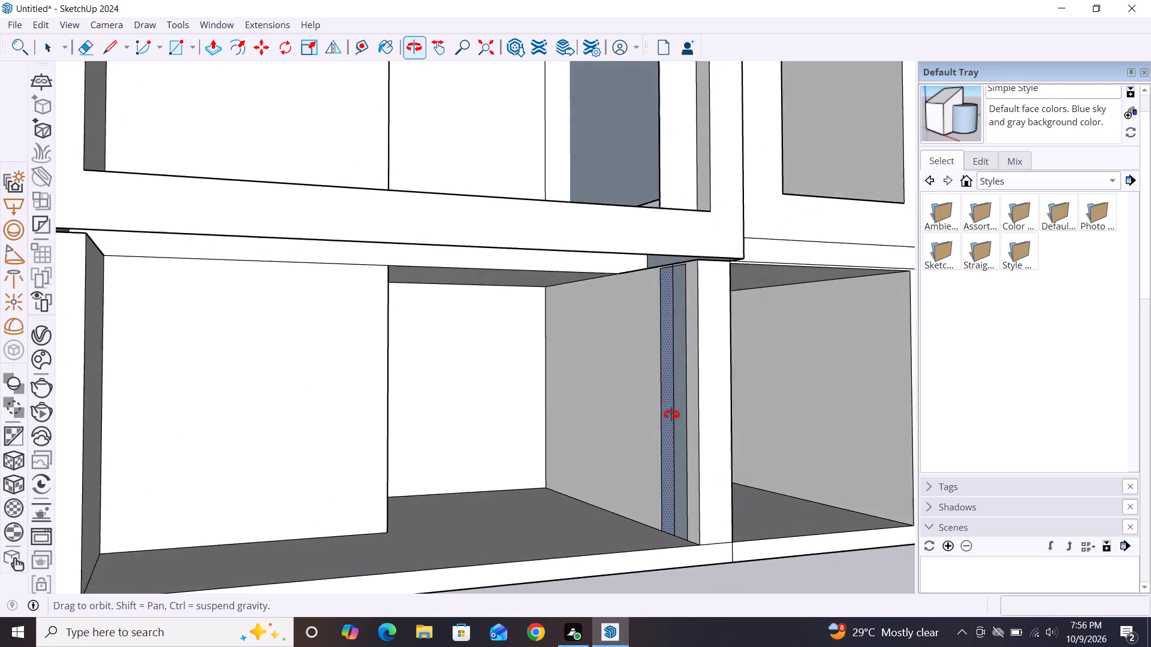
middle_drag(671, 415, 645, 412)
middle_drag(631, 407, 749, 407)
scroll(706, 378, up, 4)
click(690, 375)
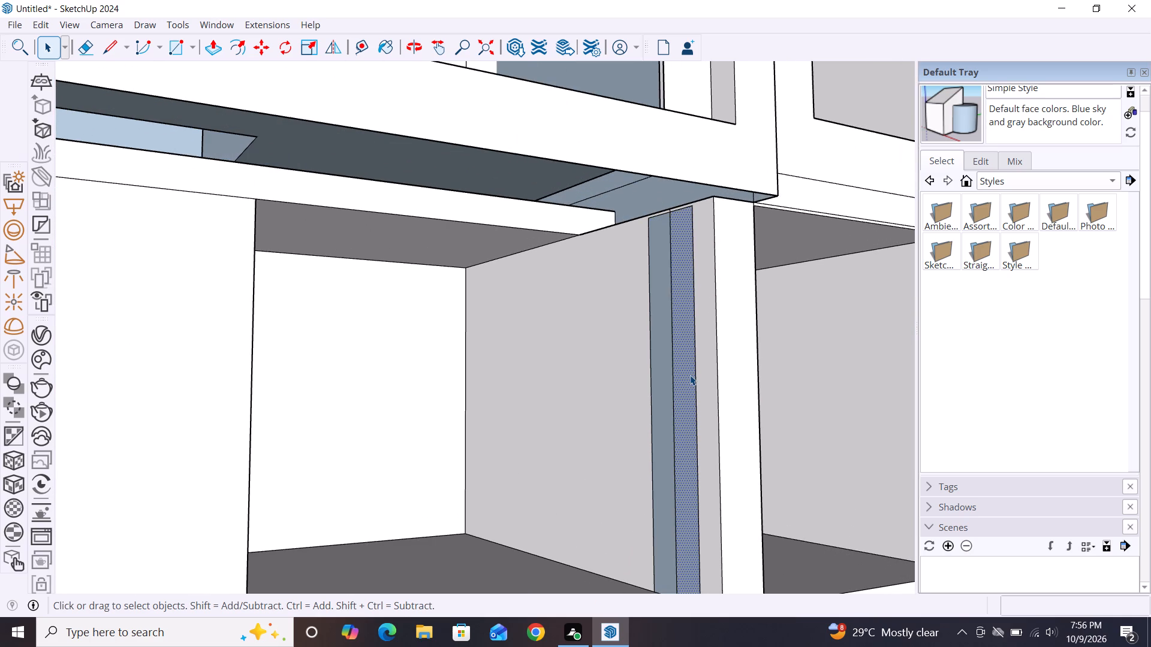
key(Delete)
click(666, 375)
key(Delete)
Push the front end of the dividing wall behind the slot back about 7' 6 1/4" to the rear wall.
scroll(733, 351, down, 3)
middle_drag(759, 425, 380, 486)
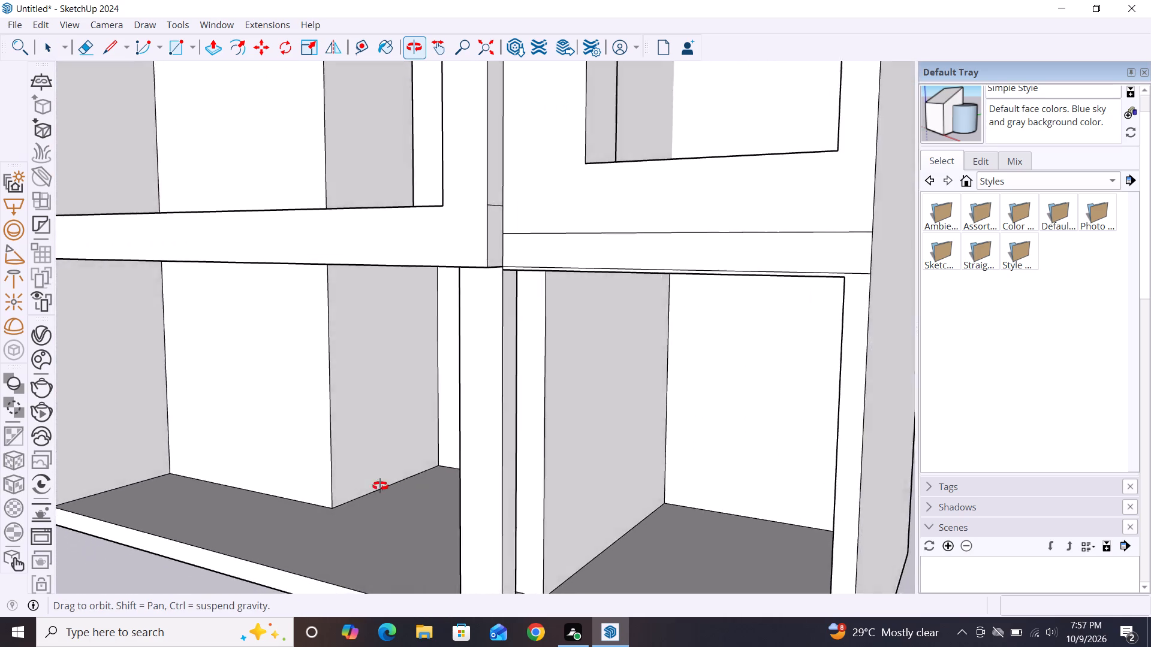
middle_drag(380, 486, 339, 487)
scroll(469, 453, up, 10)
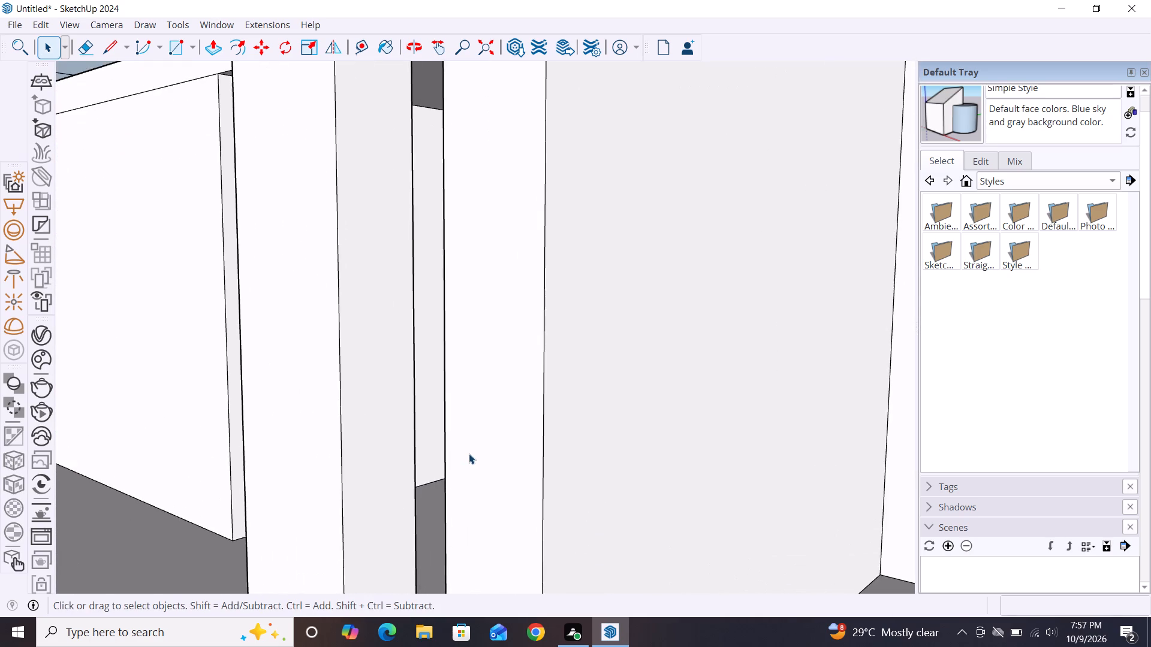
scroll(497, 420, down, 4)
scroll(445, 451, down, 8)
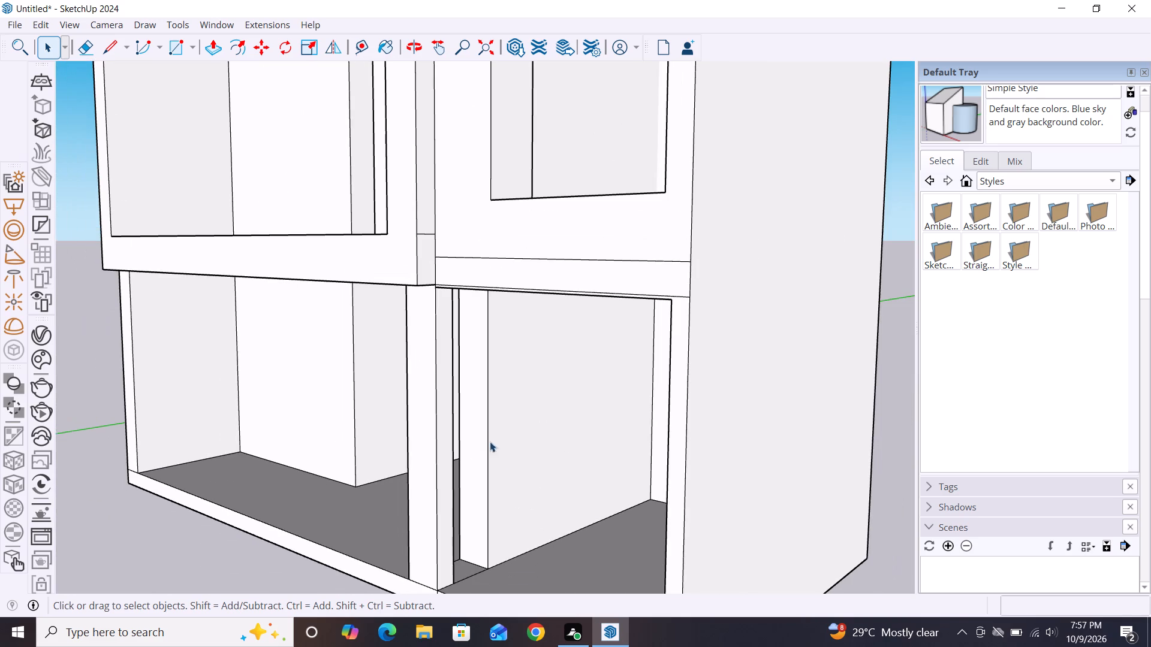
key(p)
click(469, 459)
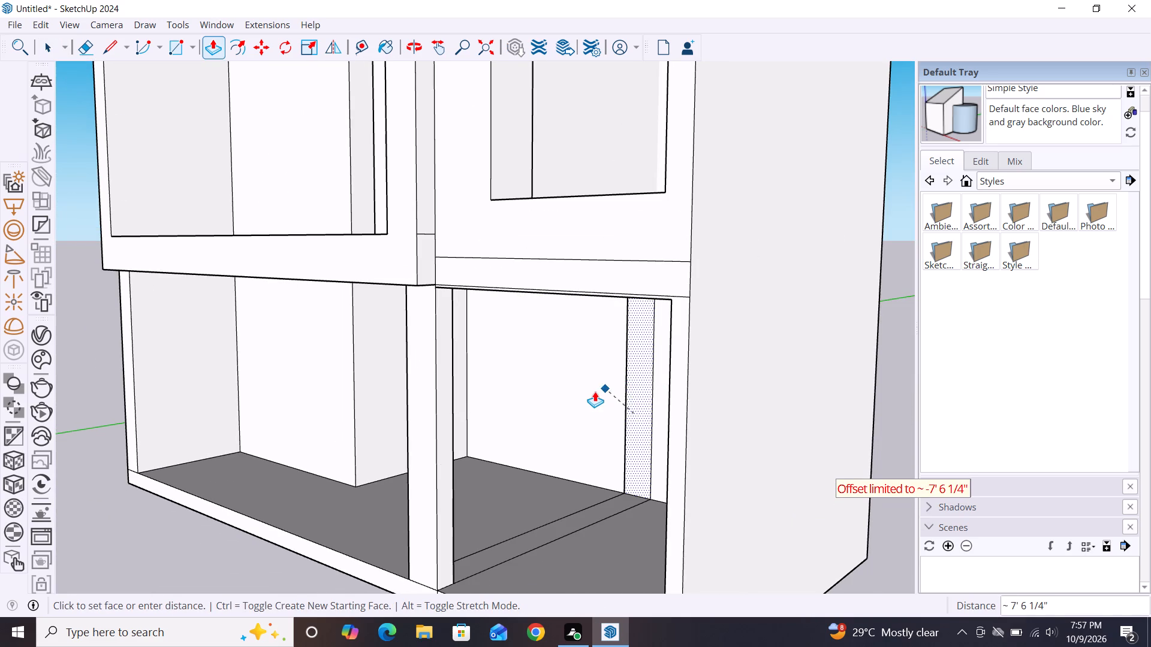
click(595, 391)
Erase the two leftover dividing-wall edges running across the lower floor.
scroll(595, 391, up, 4)
scroll(595, 391, down, 4)
key(e)
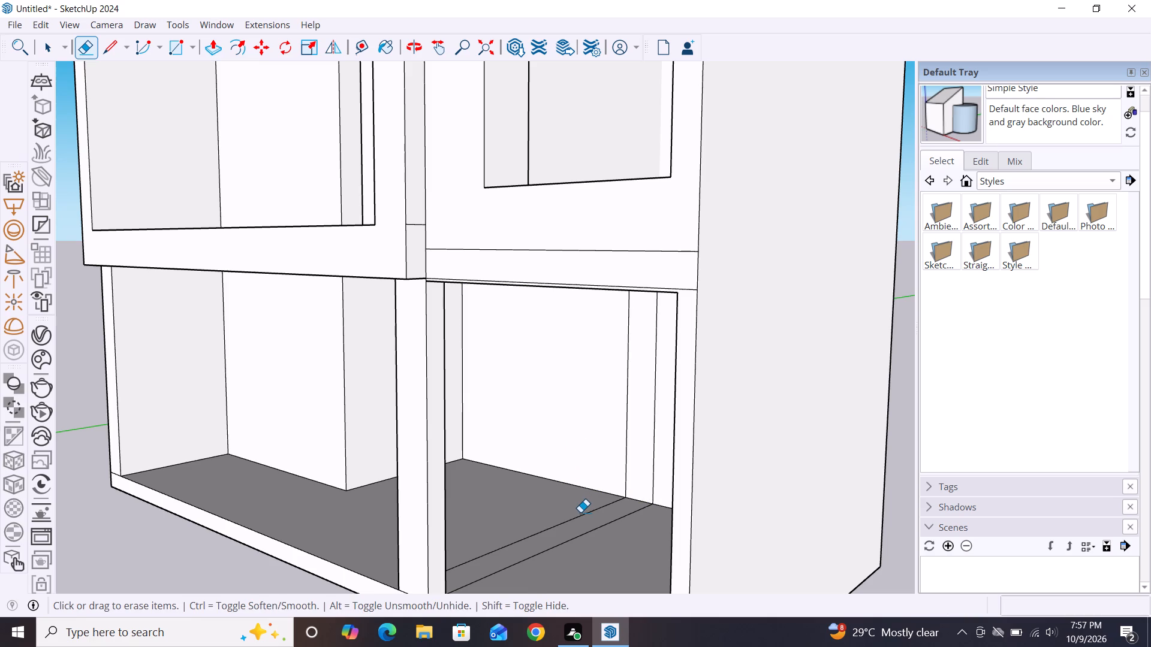
click(580, 512)
click(615, 501)
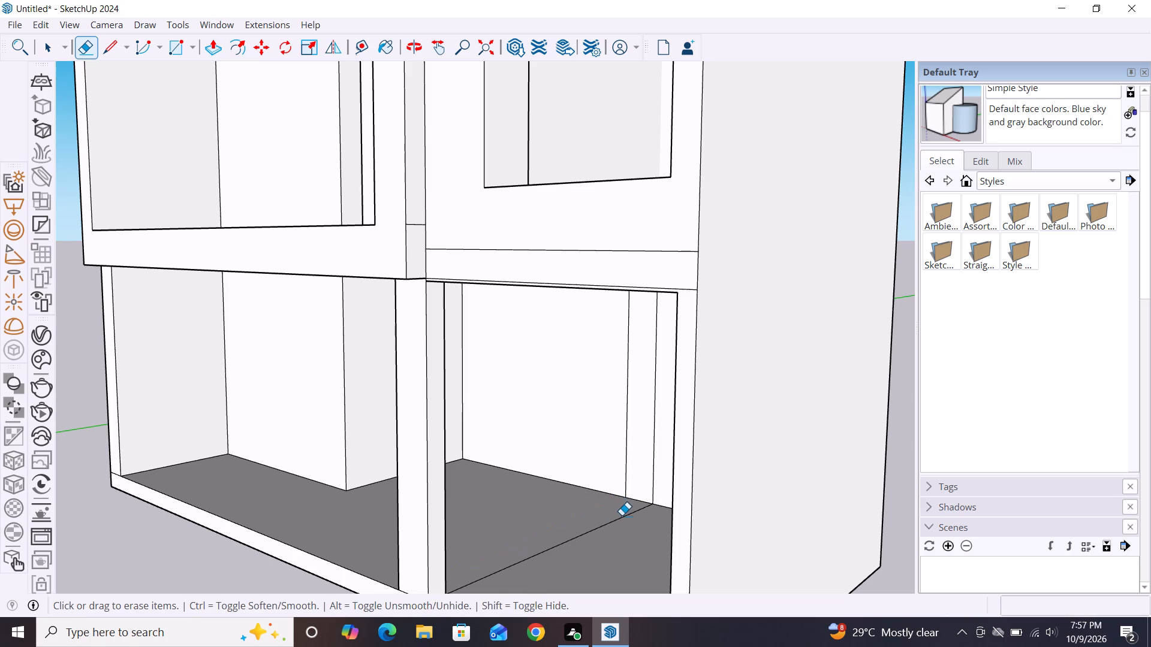
click(622, 516)
Erase the two leftover vertical dividing-wall edges on the lower room's rear wall.
scroll(608, 346, down, 6)
middle_drag(589, 404, 779, 402)
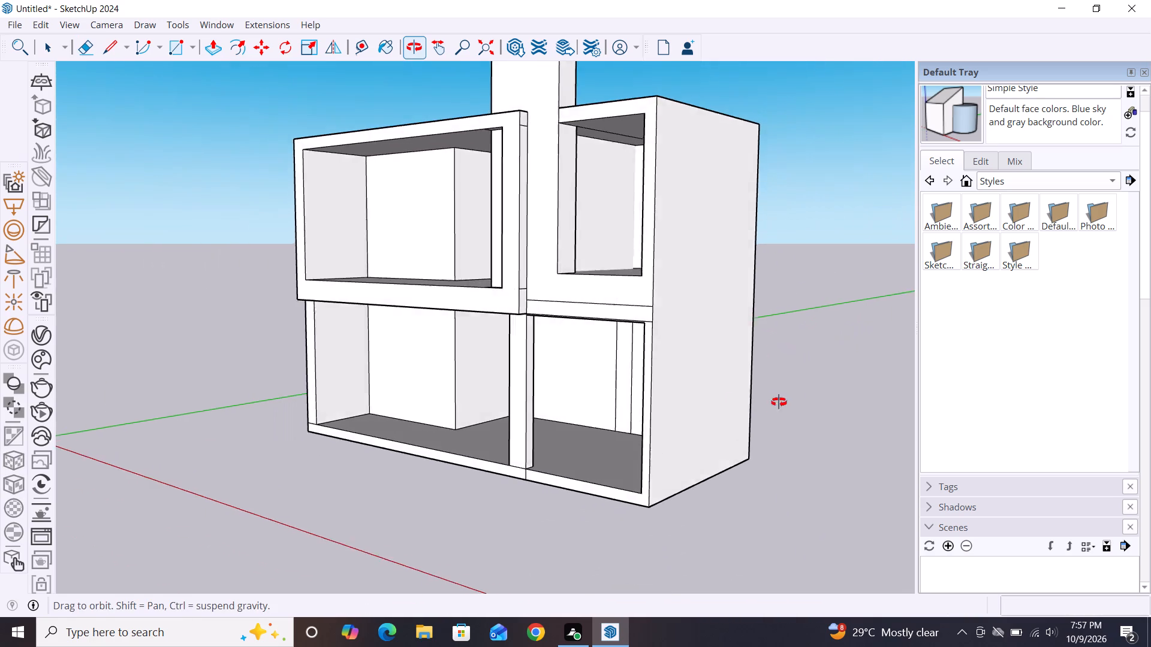
middle_drag(779, 402, 791, 396)
middle_drag(811, 392, 839, 385)
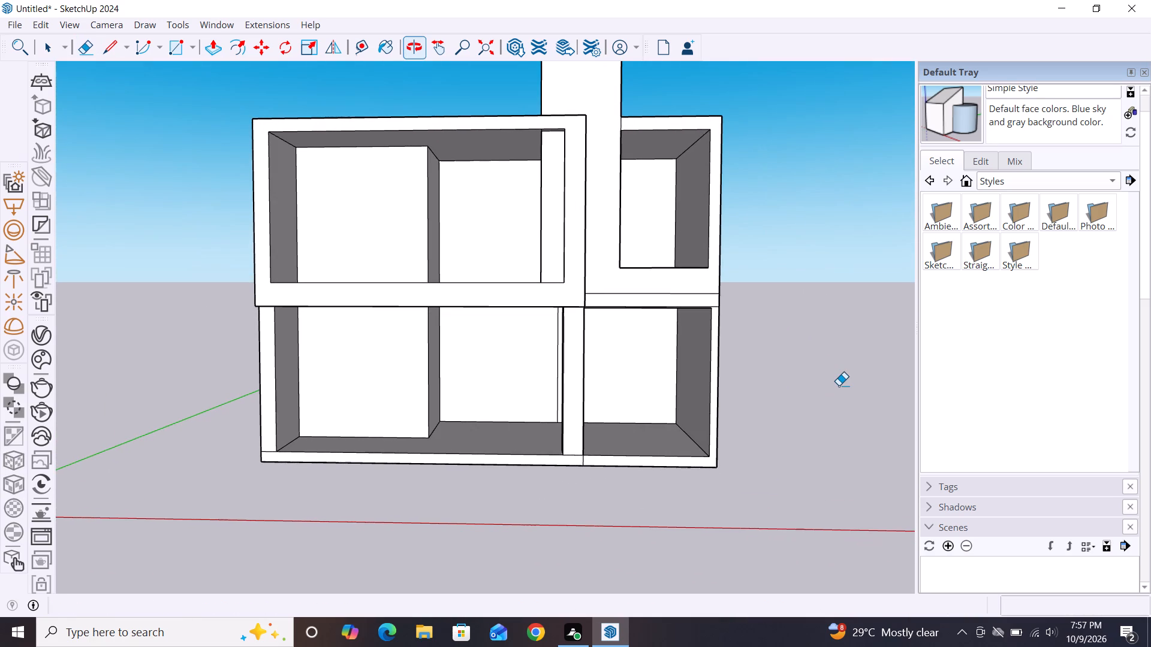
key(space)
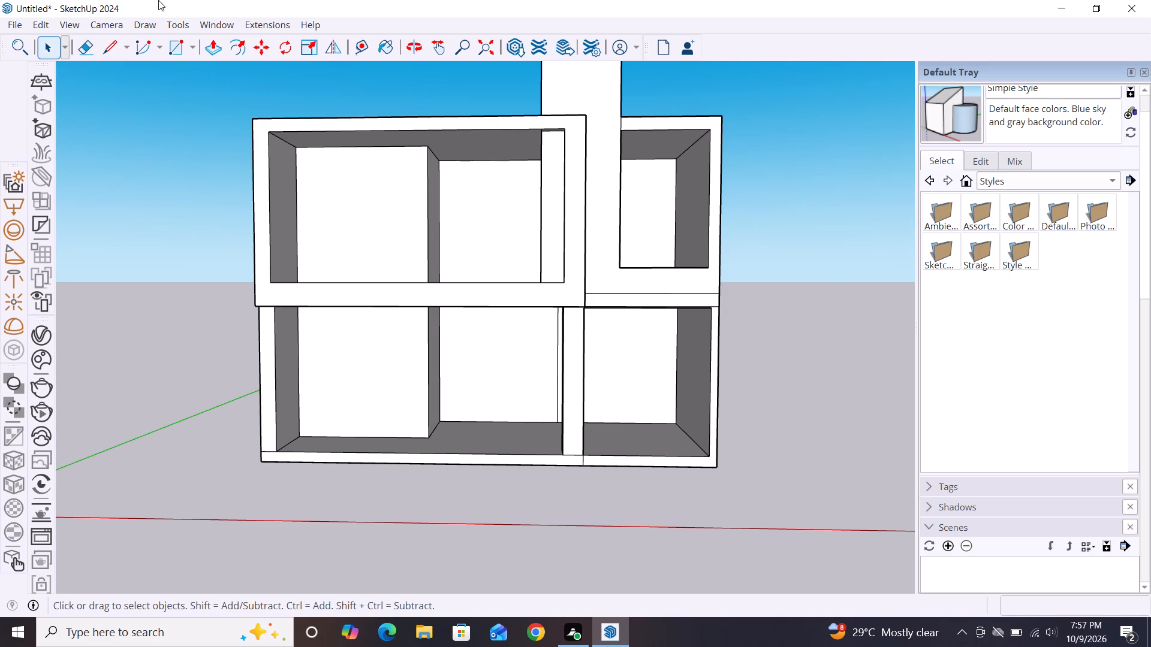
scroll(0, 58, down, 1)
scroll(564, 356, down, 3)
scroll(565, 357, up, 3)
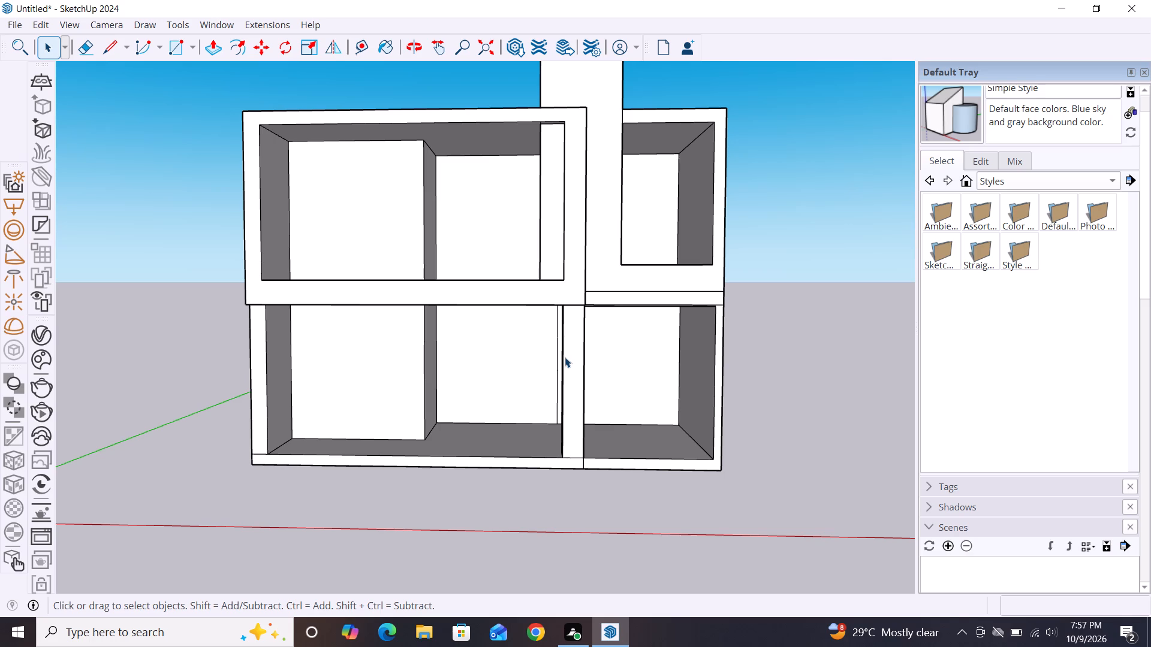
scroll(563, 368, up, 4)
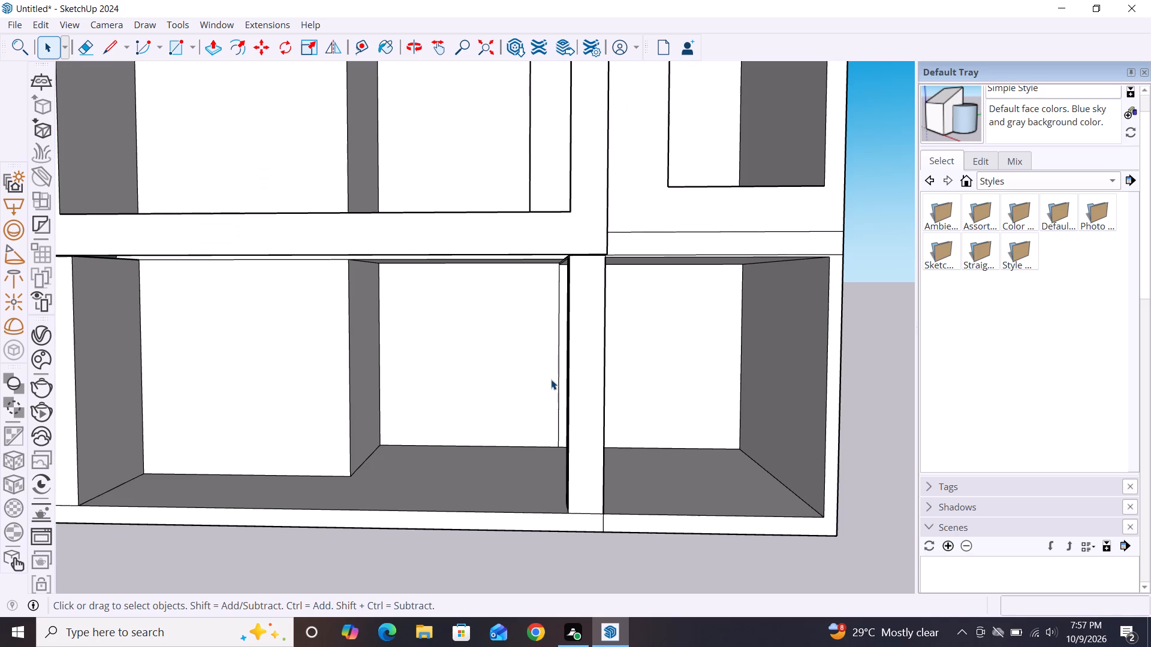
middle_drag(610, 382, 698, 375)
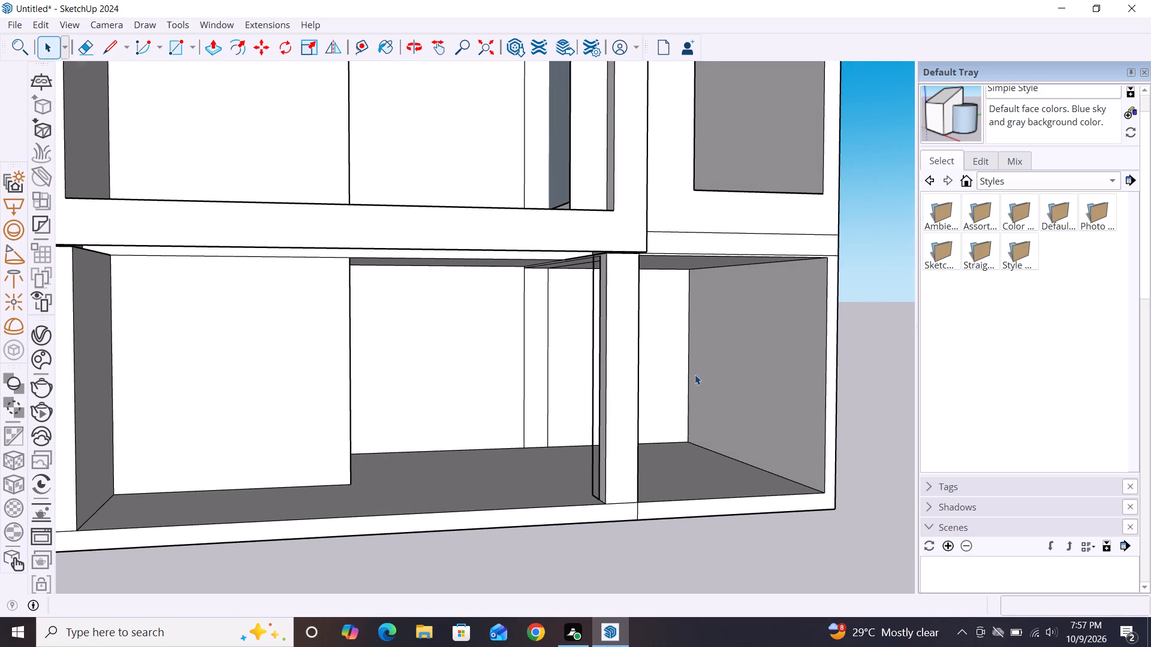
scroll(589, 344, up, 6)
key(e)
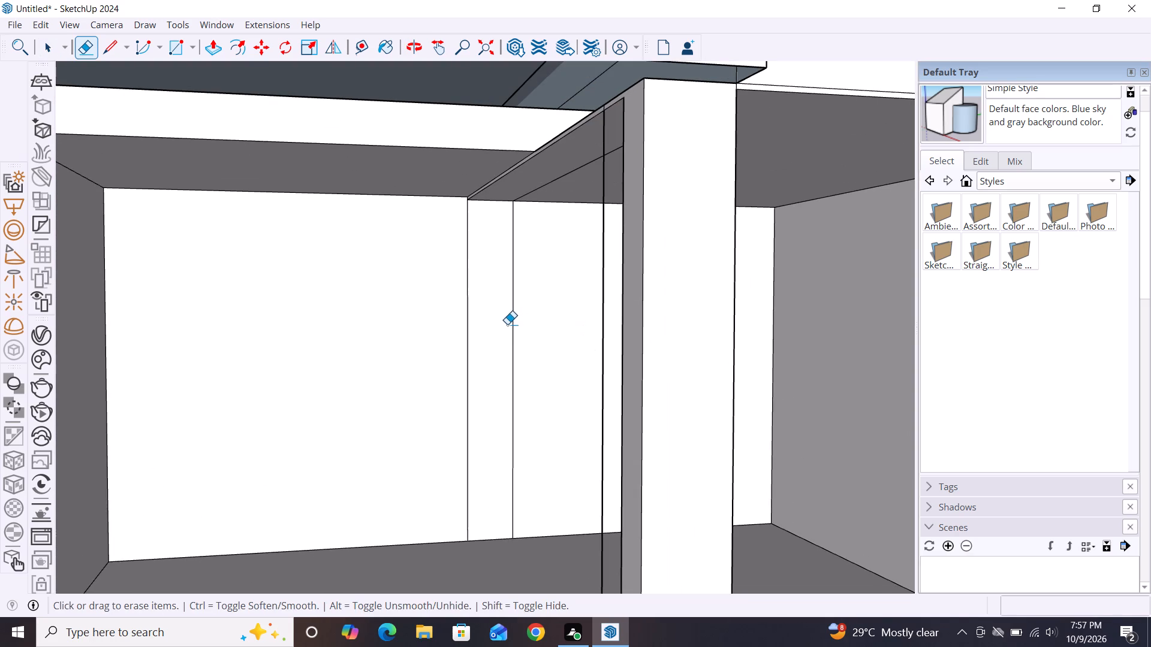
click(515, 328)
click(471, 346)
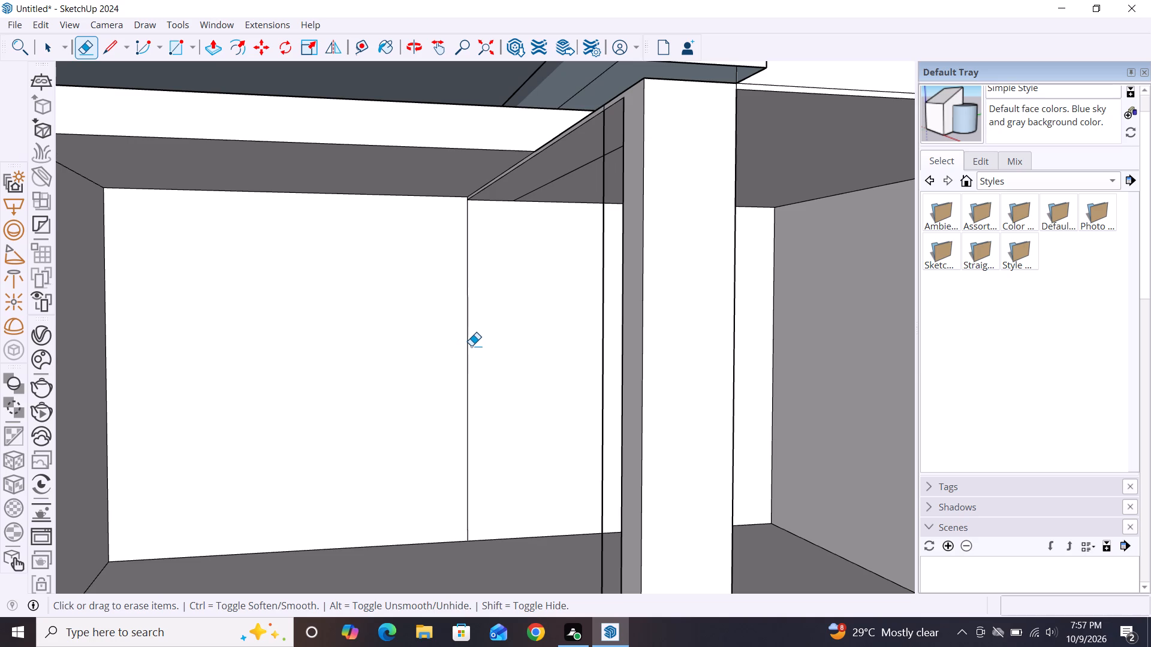
click(469, 341)
Push the leftover dividing-wall strip on the lower ceiling up about 11/16".
scroll(536, 294, up, 2)
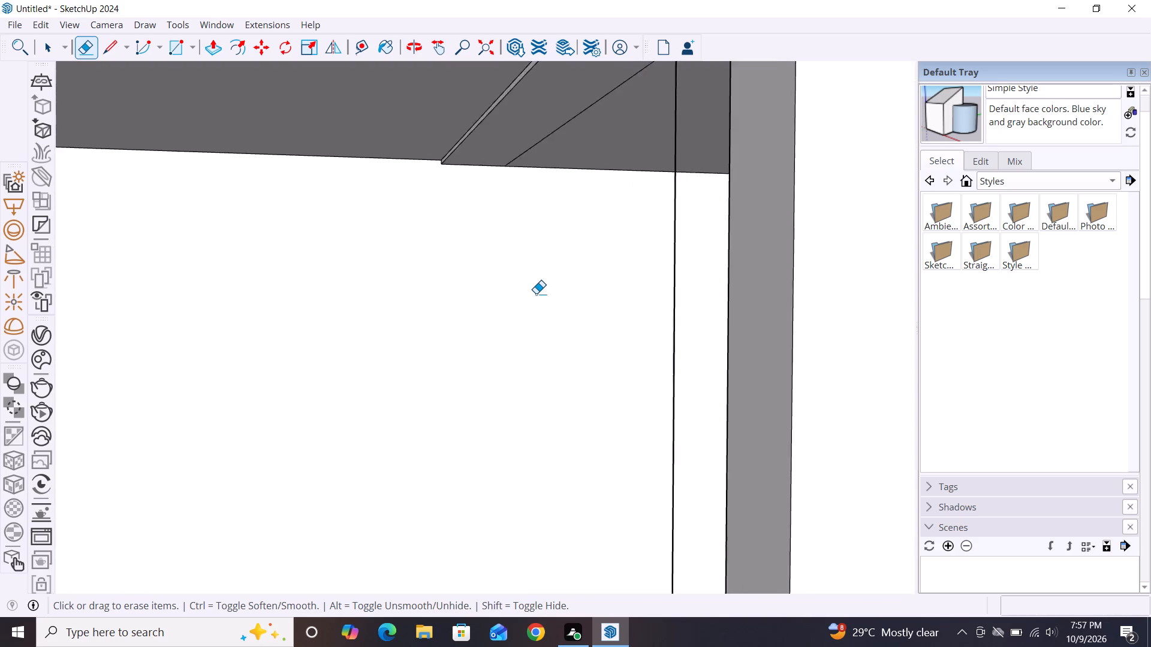
scroll(536, 294, up, 2)
scroll(536, 294, down, 5)
key(p)
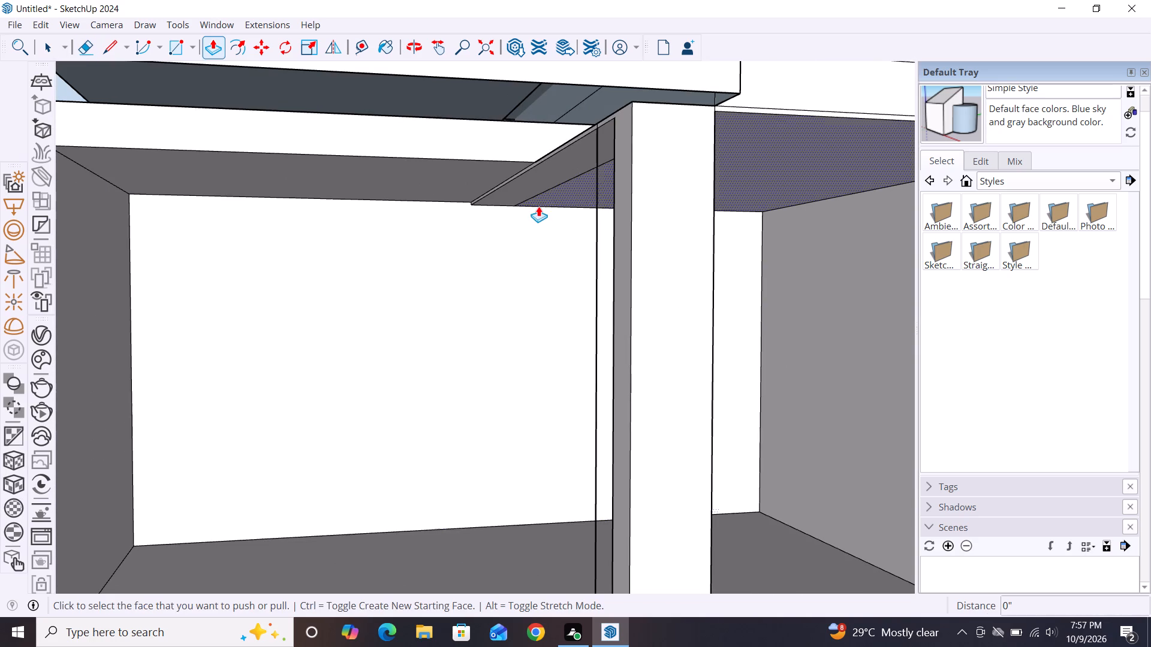
click(525, 192)
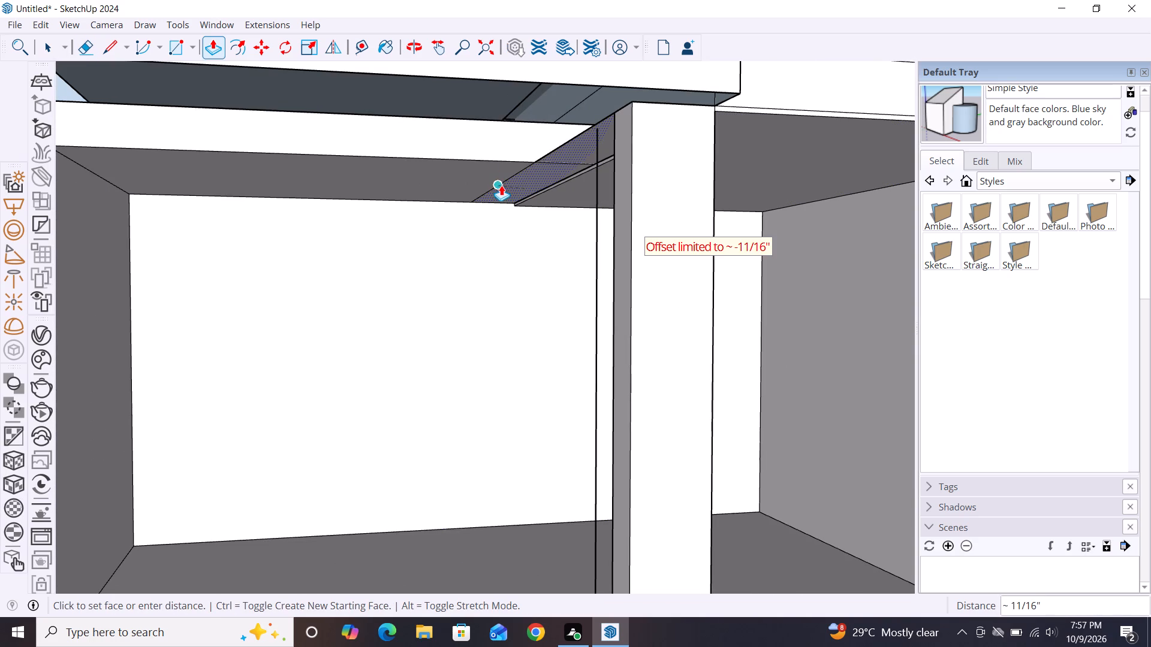
click(476, 185)
Push/pull the underside face between the projecting upper frame and the lower storey by 1/4".
scroll(515, 276, down, 1)
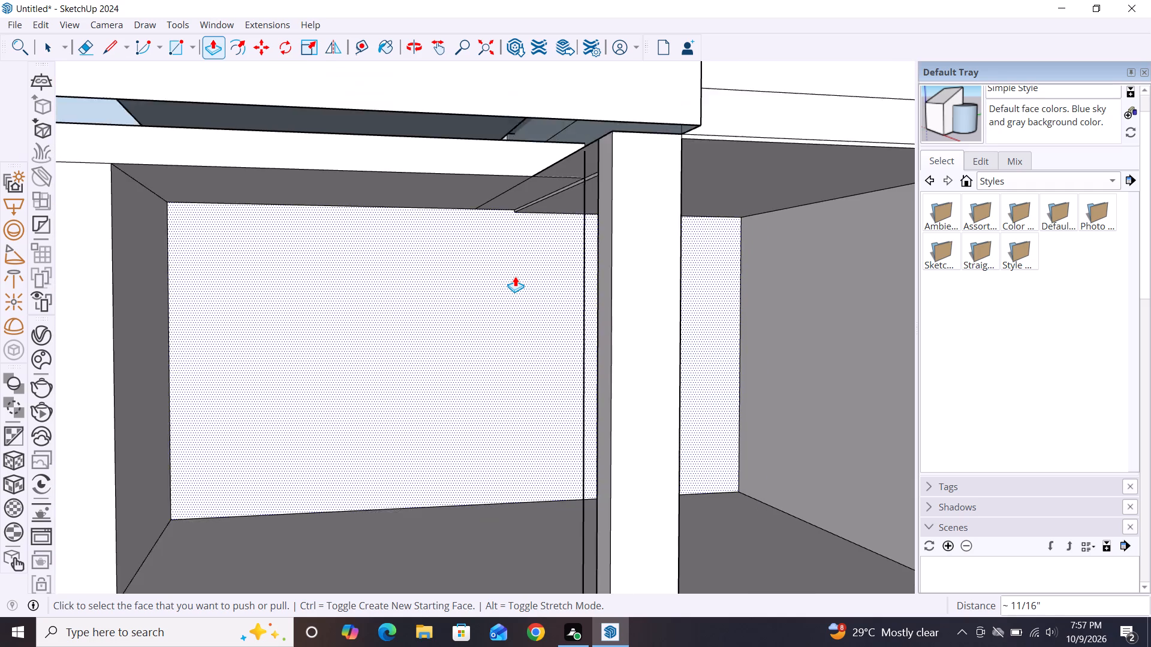
scroll(515, 276, down, 1)
key(space)
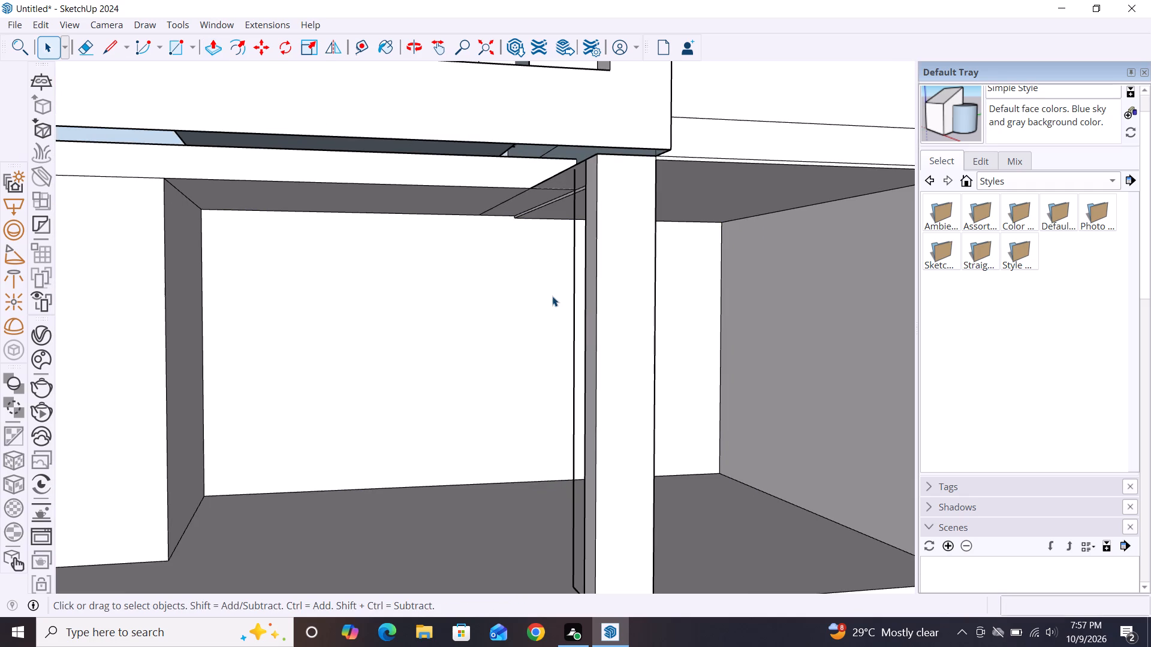
scroll(554, 310, down, 3)
middle_drag(547, 282, 466, 205)
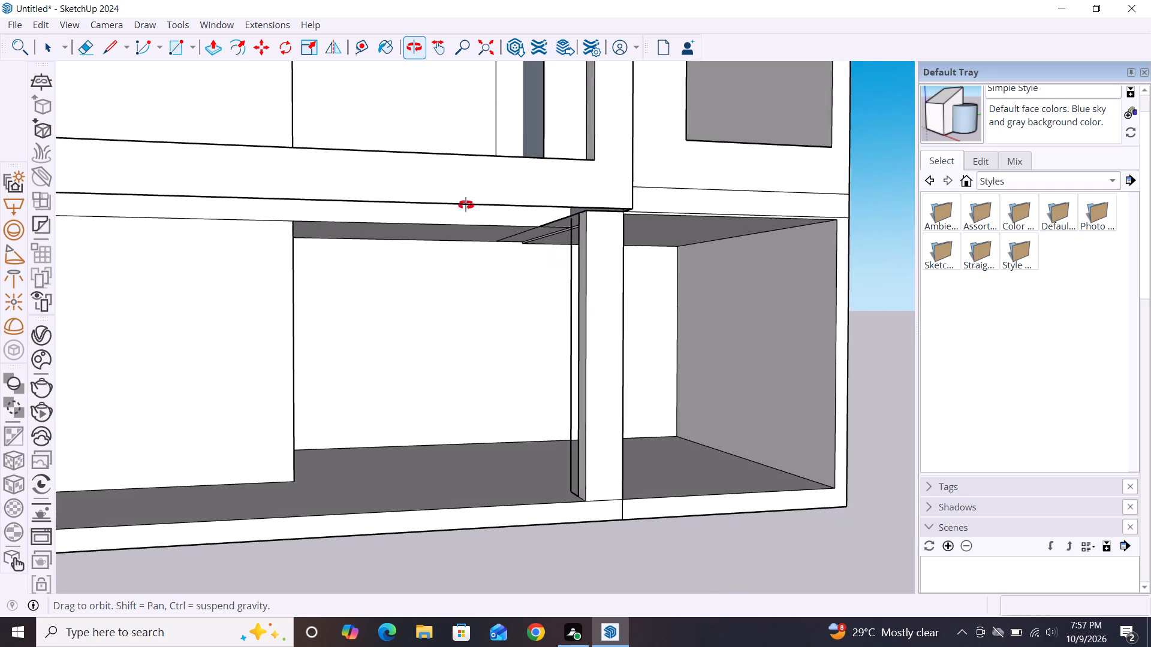
middle_drag(466, 205, 451, 174)
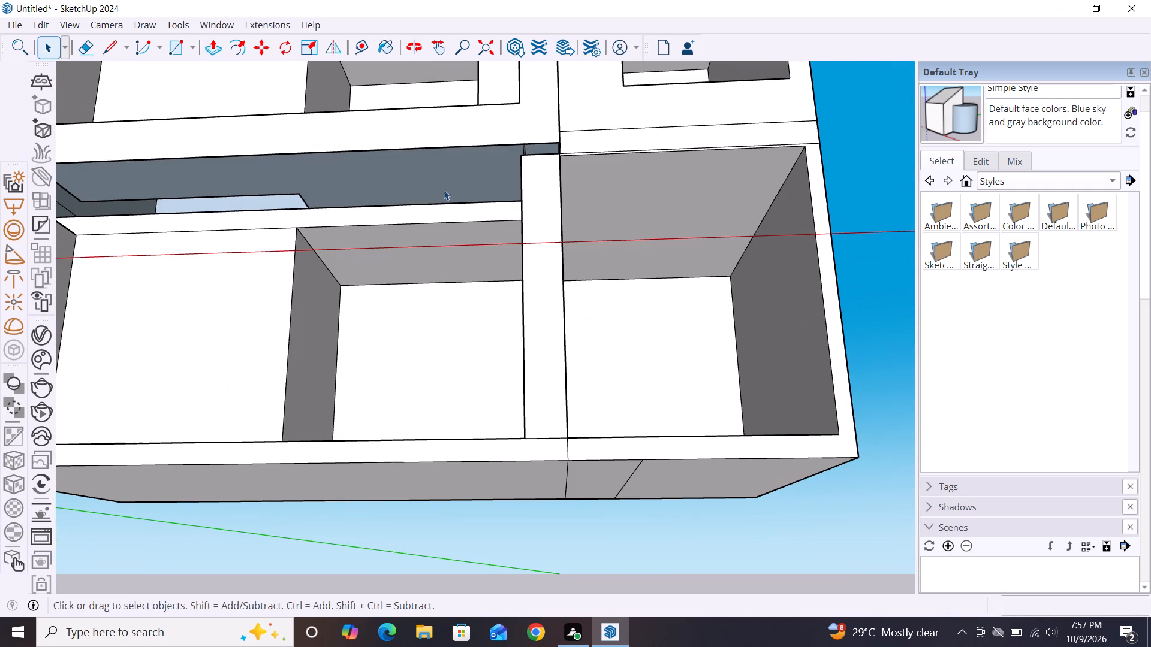
key(p)
click(417, 180)
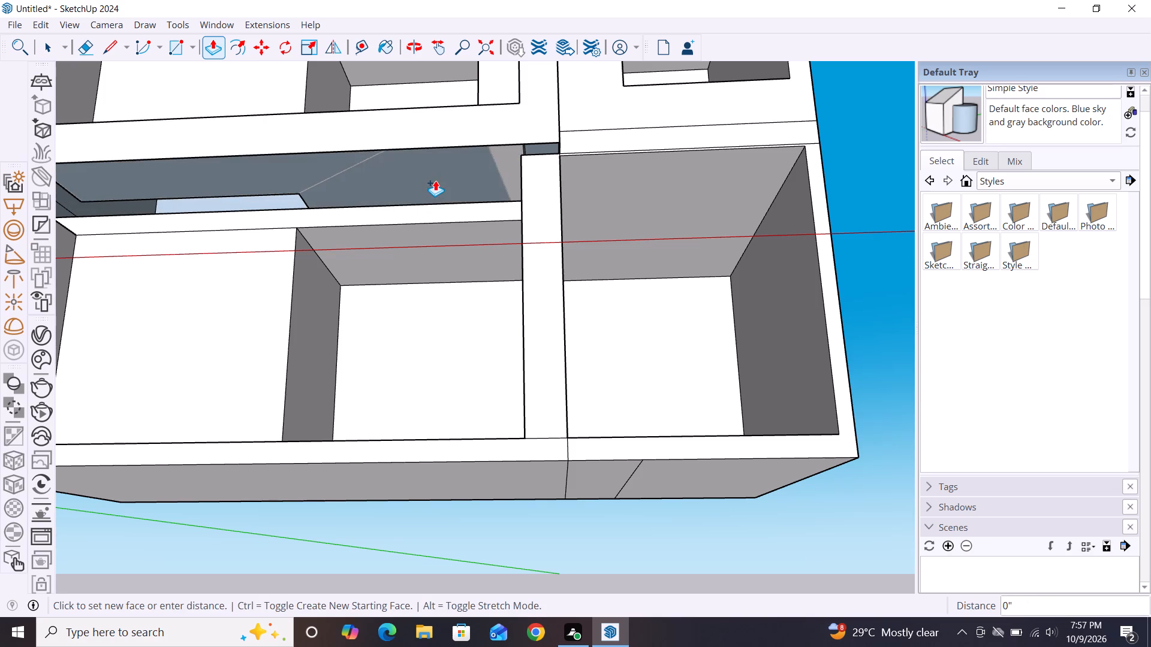
click(438, 179)
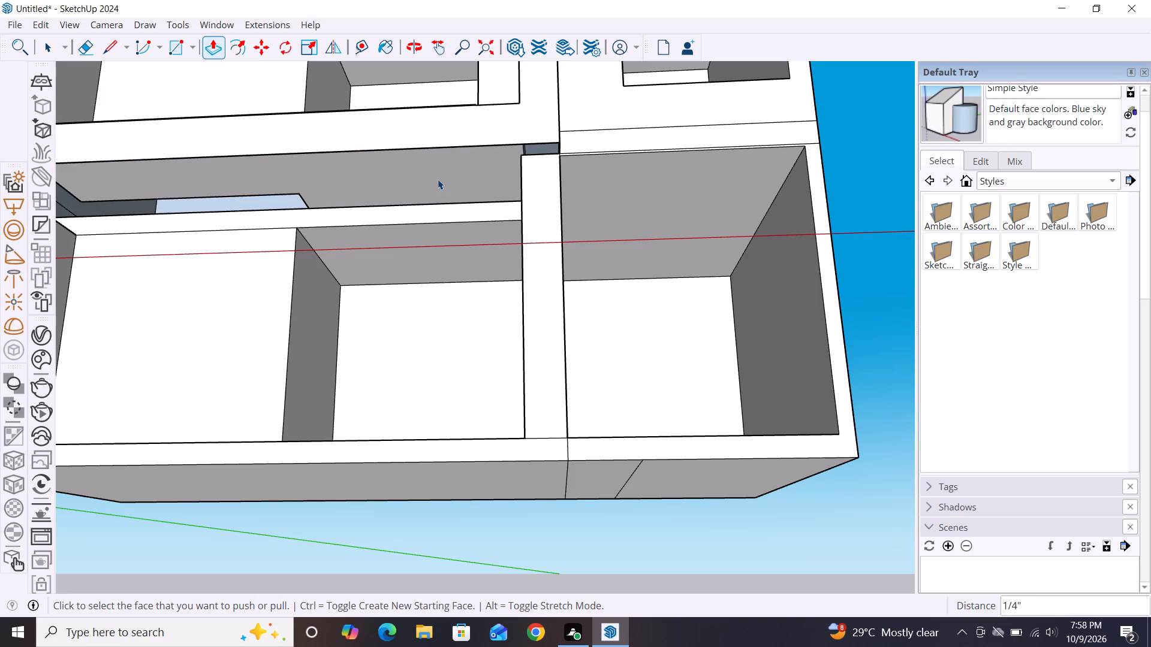
Examine the whole house block from below, the rear and the front.
key(space)
scroll(493, 170, down, 4)
middle_drag(571, 256, 613, 323)
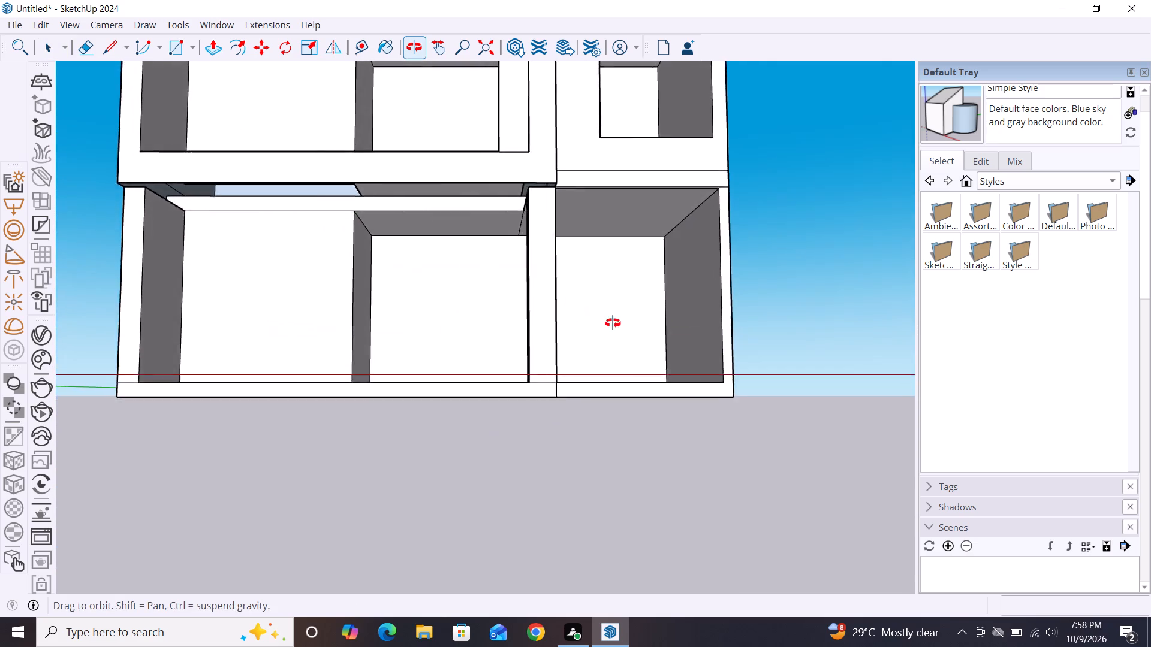
middle_drag(613, 323, 638, 261)
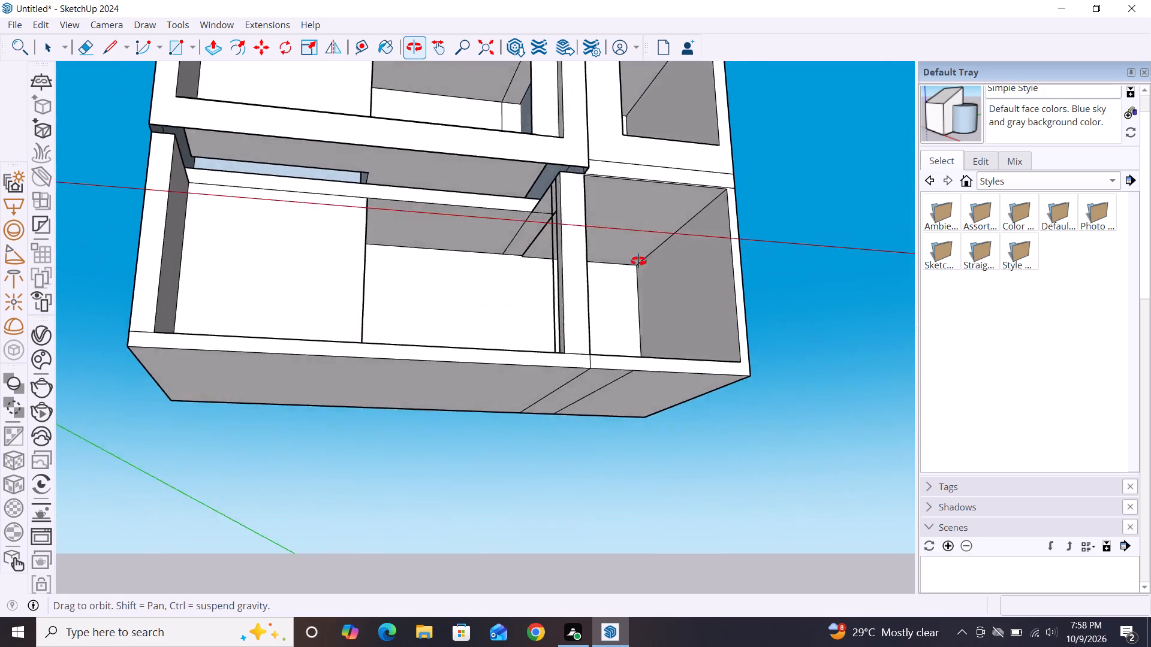
middle_drag(638, 261, 586, 268)
scroll(561, 258, down, 1)
middle_drag(562, 259, 555, 421)
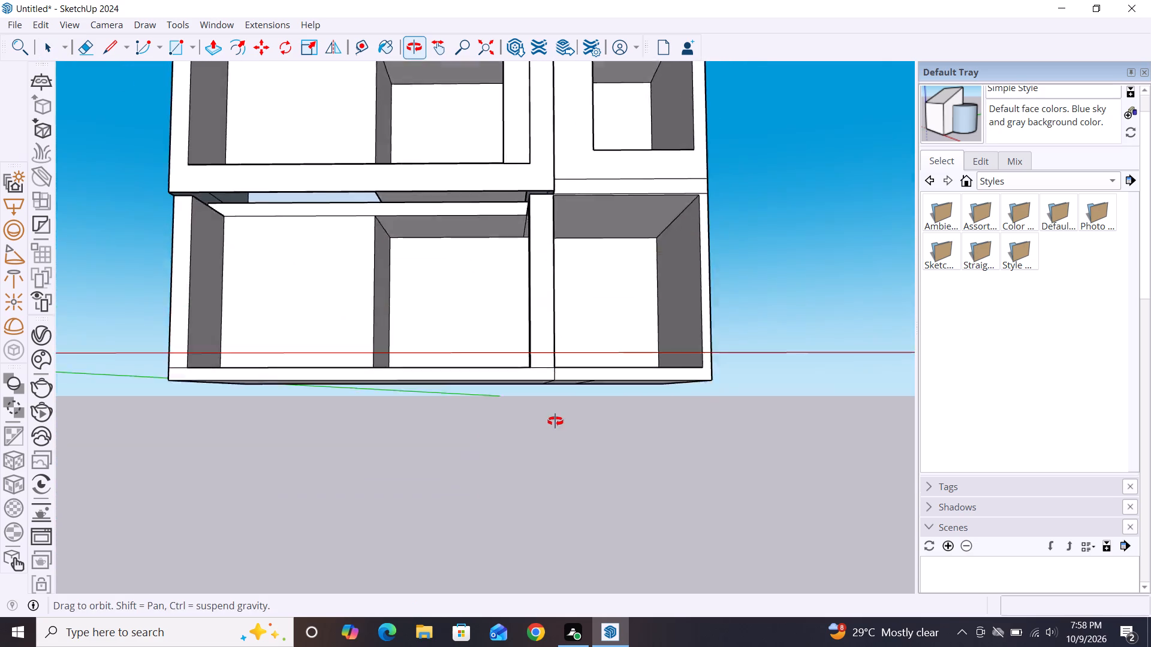
middle_drag(555, 421, 559, 434)
scroll(619, 337, down, 4)
middle_drag(327, 398, 688, 397)
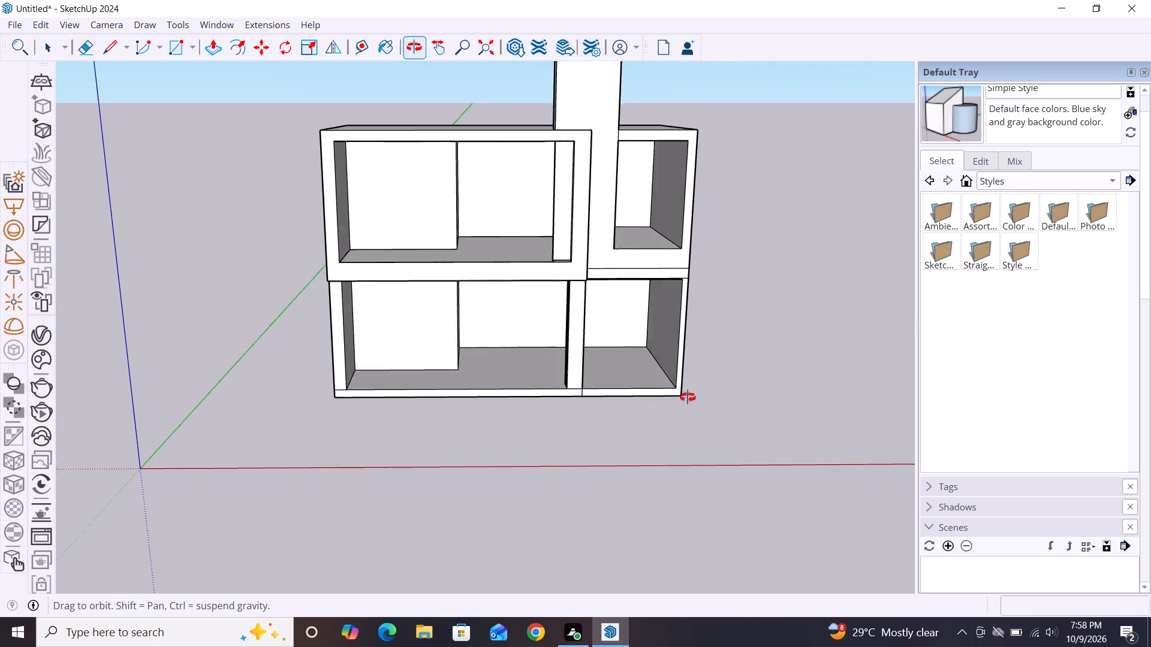
middle_drag(688, 397, 866, 401)
middle_drag(395, 391, 555, 403)
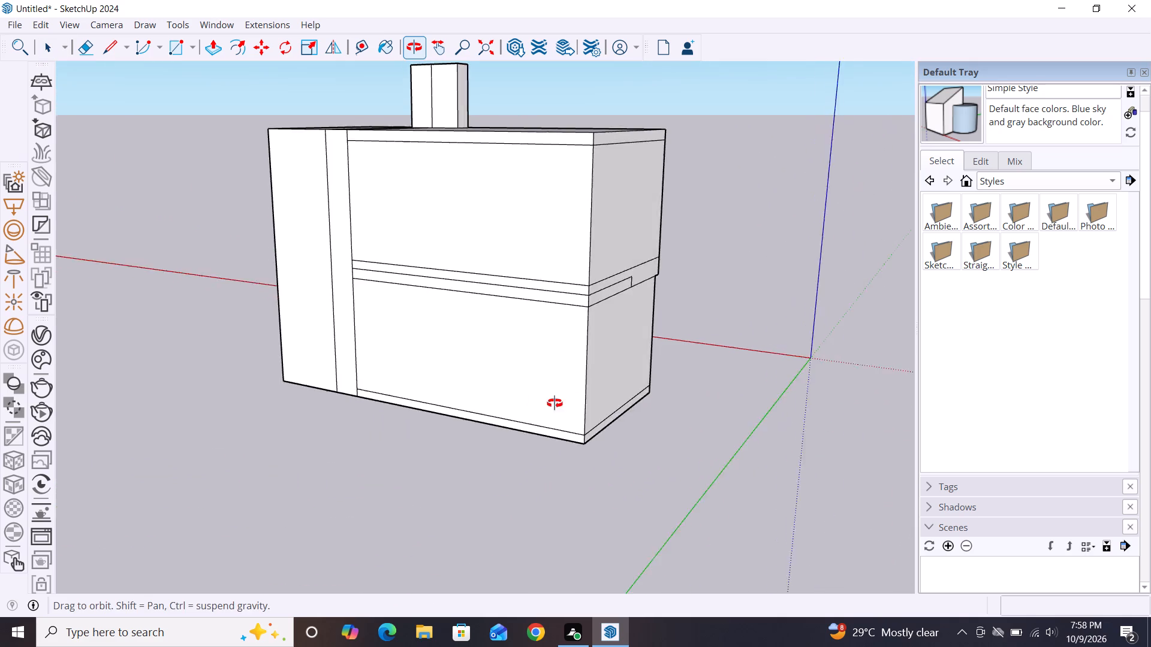
middle_drag(555, 403, 108, 397)
scroll(545, 339, down, 3)
middle_drag(606, 420, 417, 424)
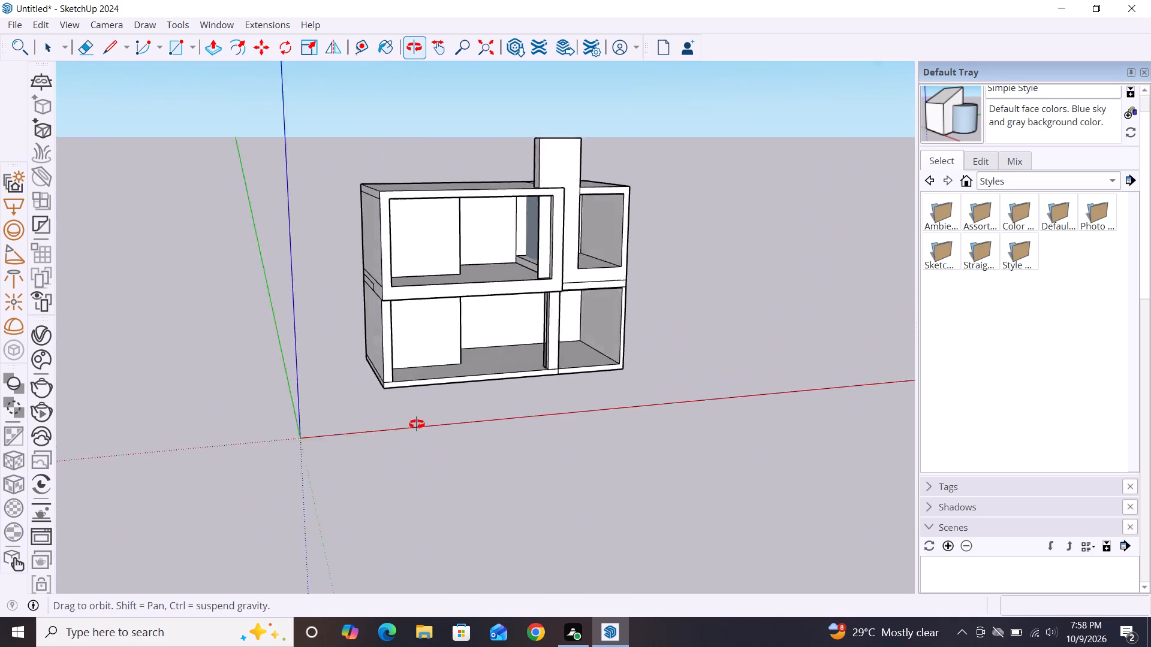
middle_drag(417, 424, 338, 439)
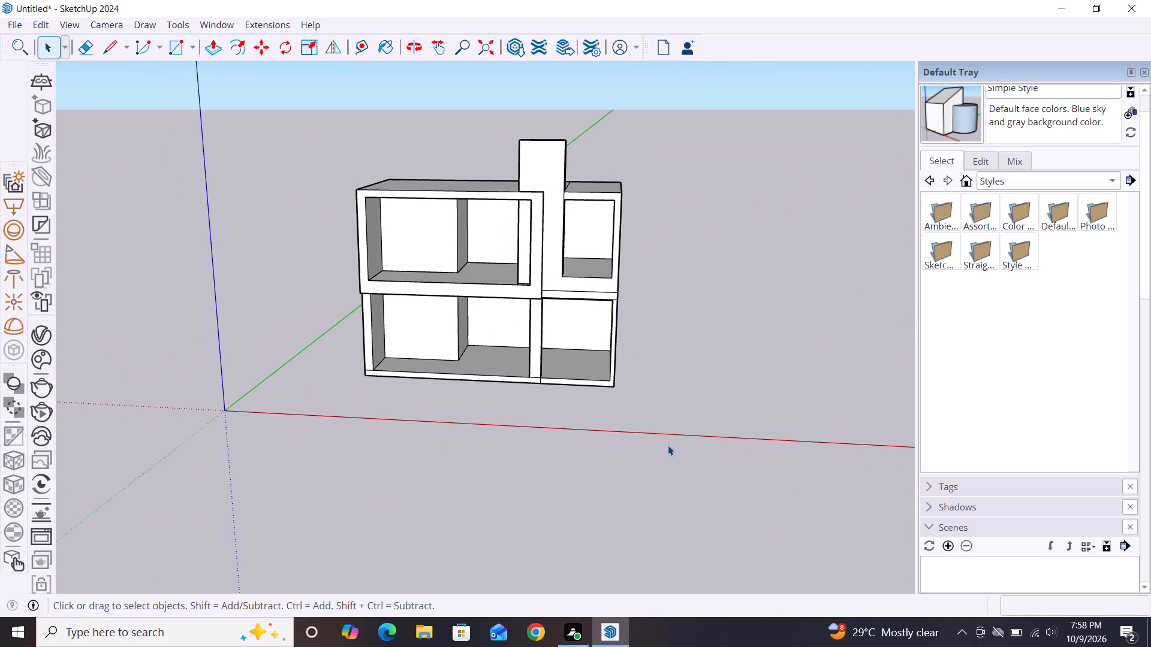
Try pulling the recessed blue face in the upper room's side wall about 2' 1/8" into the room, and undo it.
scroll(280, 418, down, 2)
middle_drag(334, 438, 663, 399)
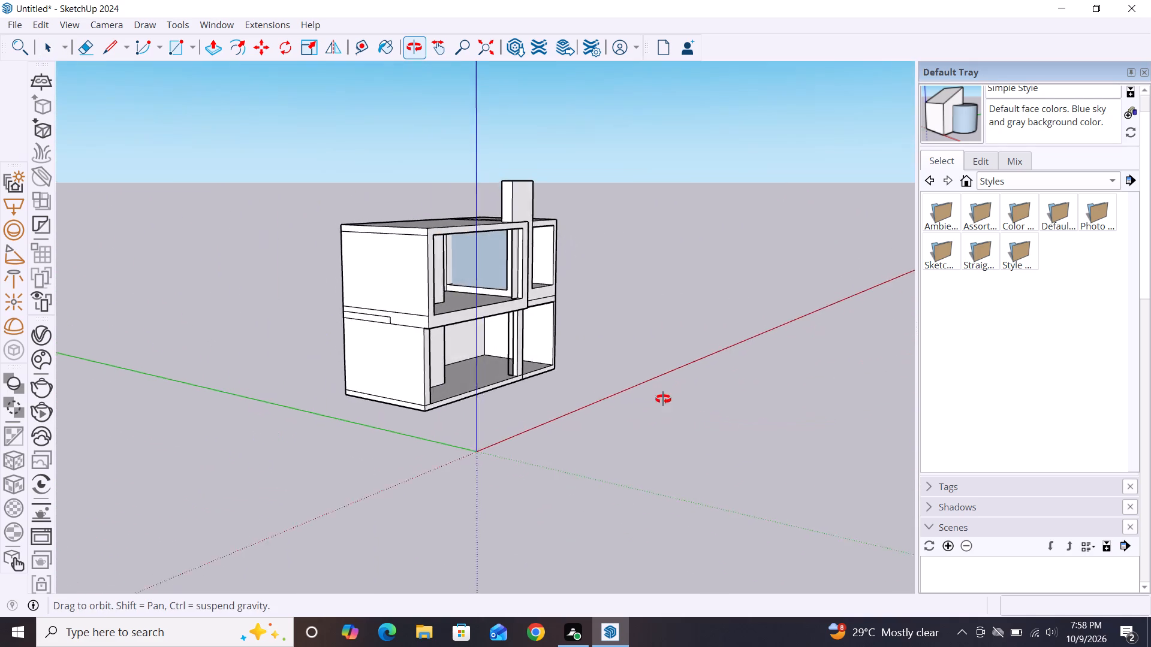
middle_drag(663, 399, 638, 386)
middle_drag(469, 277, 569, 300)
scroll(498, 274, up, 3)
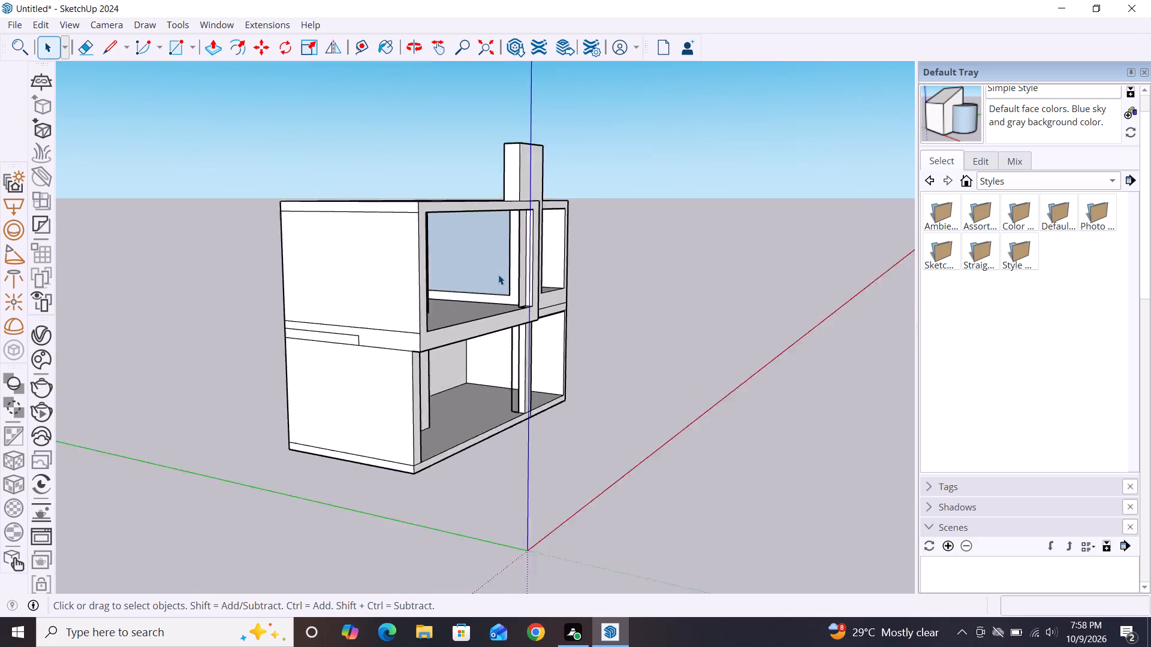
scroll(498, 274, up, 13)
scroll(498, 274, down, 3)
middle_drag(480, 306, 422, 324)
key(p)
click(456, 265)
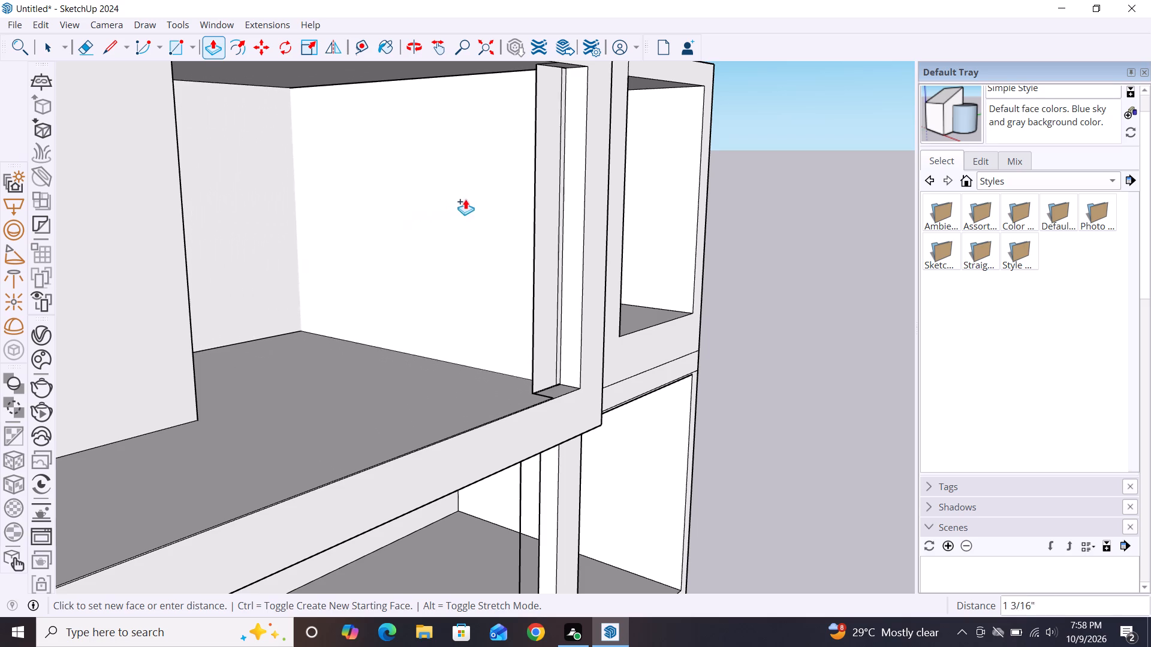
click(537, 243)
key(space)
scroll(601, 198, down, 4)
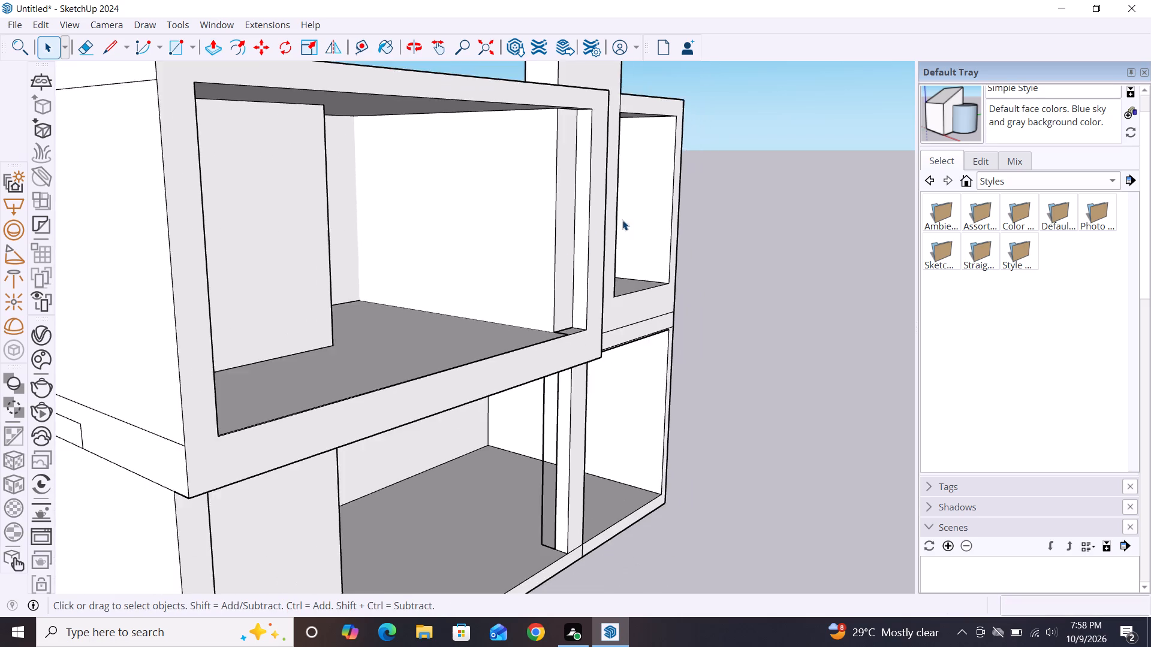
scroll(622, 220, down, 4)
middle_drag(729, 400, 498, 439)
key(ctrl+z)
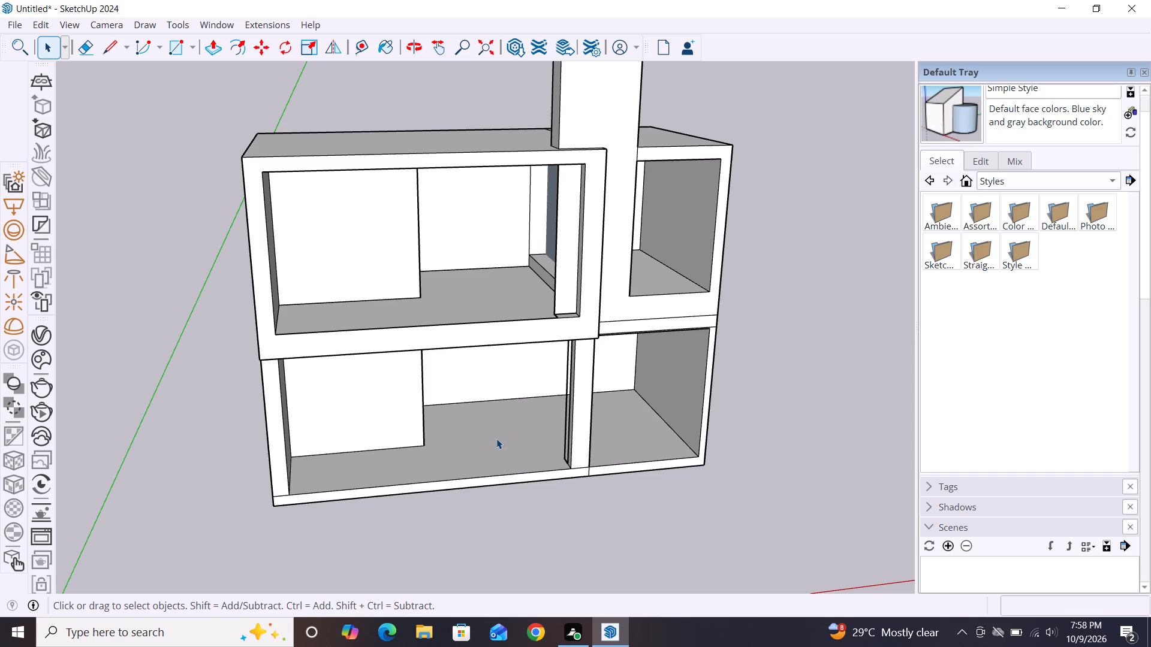
Pull the recessed blue face in the upper room's side wall 10 7/16" towards the room.
middle_drag(489, 368, 713, 333)
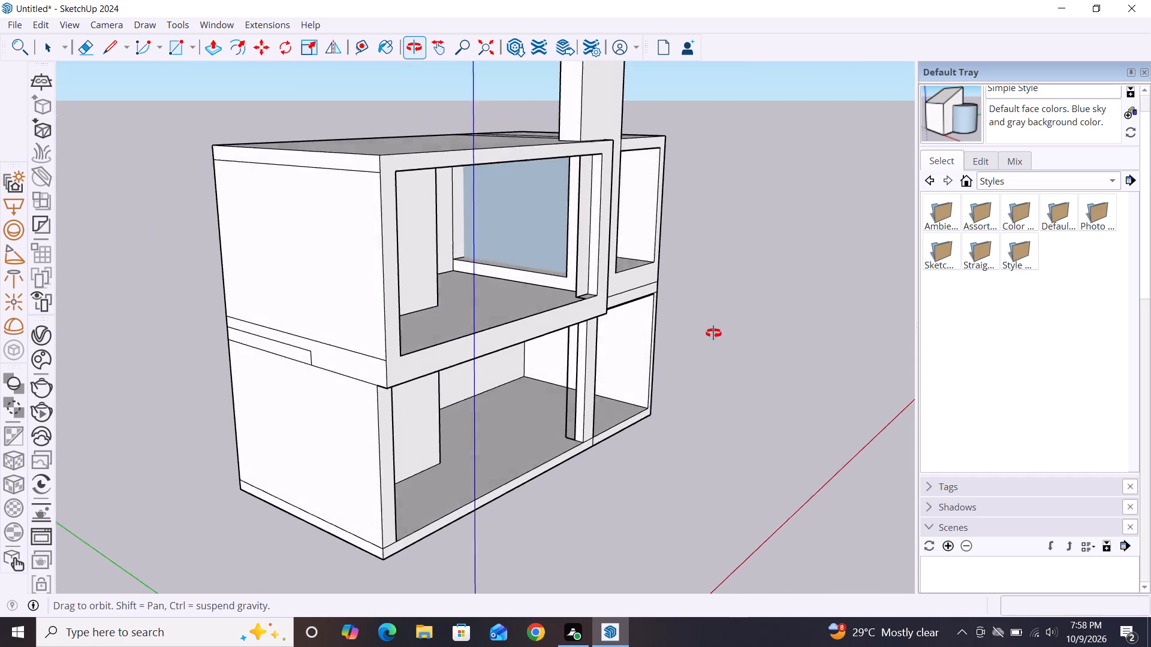
middle_drag(713, 333, 652, 310)
scroll(653, 310, down, 2)
middle_drag(704, 392, 314, 467)
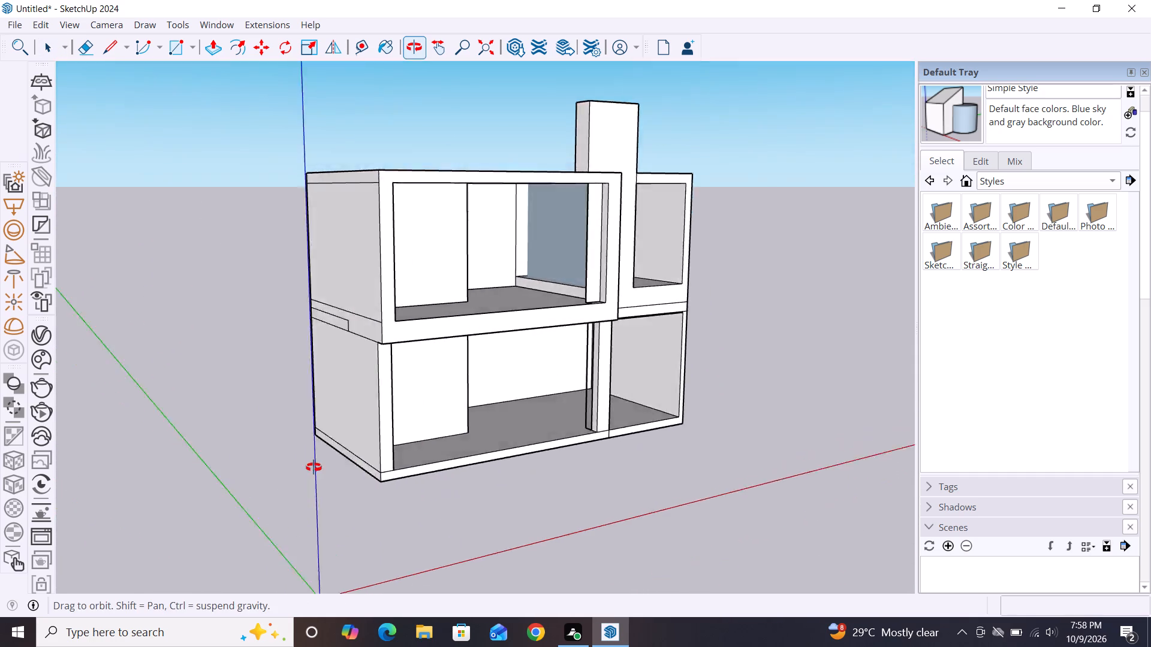
middle_drag(314, 467, 267, 477)
middle_drag(386, 416, 635, 445)
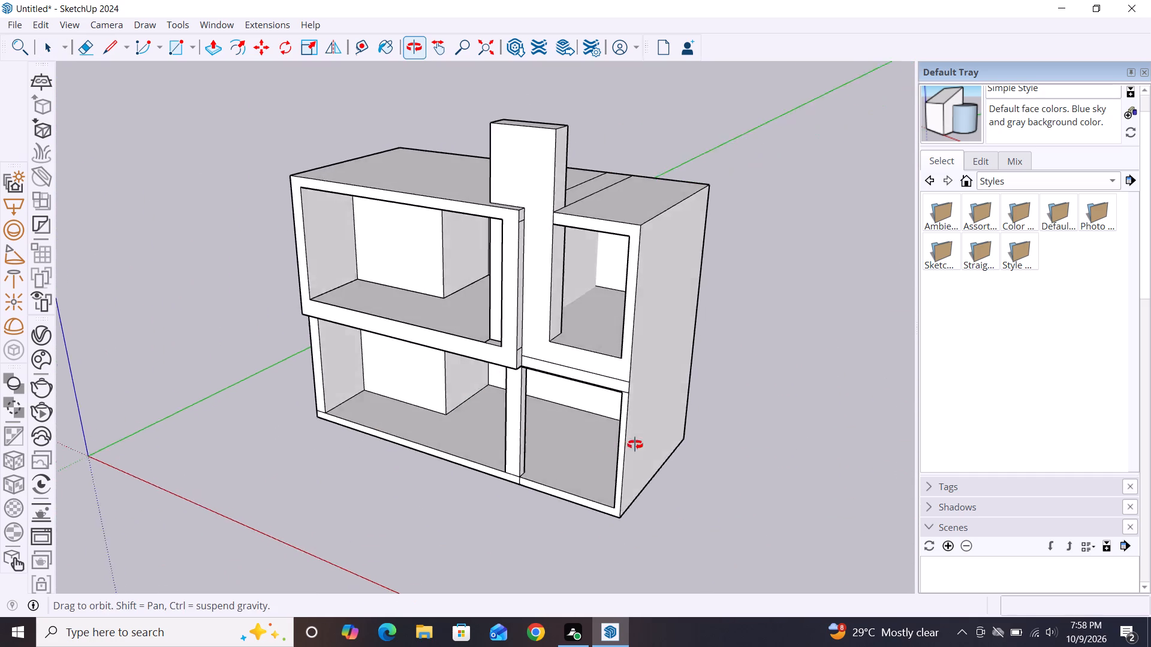
middle_drag(635, 445, 848, 439)
middle_drag(504, 456, 595, 448)
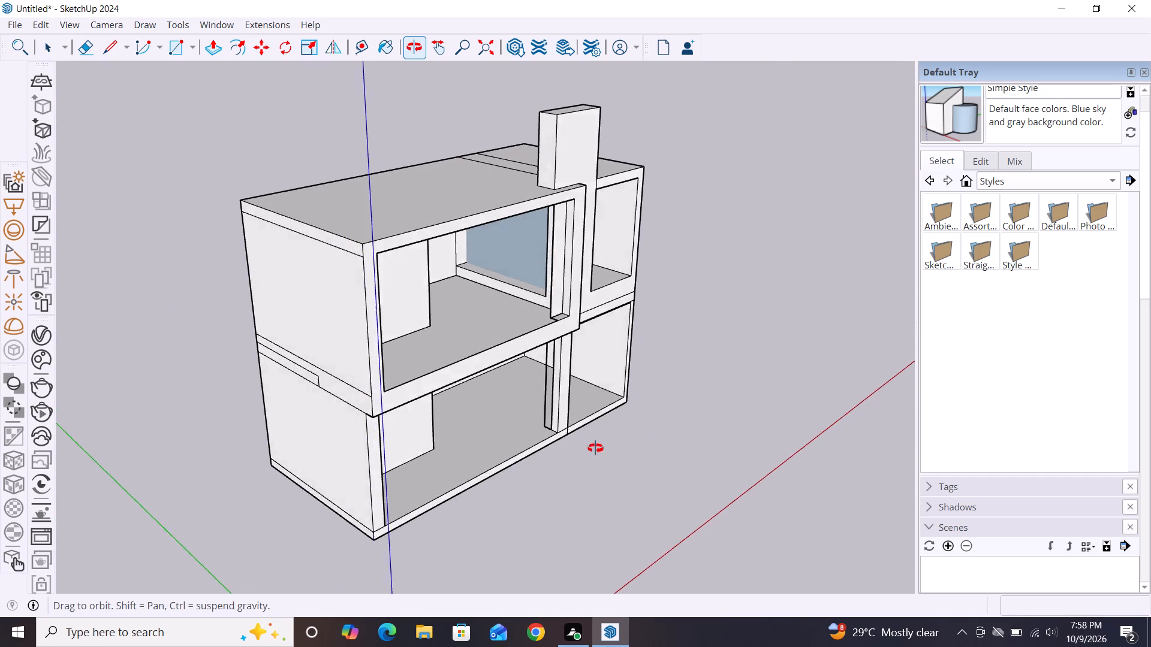
middle_drag(595, 448, 605, 405)
scroll(533, 307, up, 12)
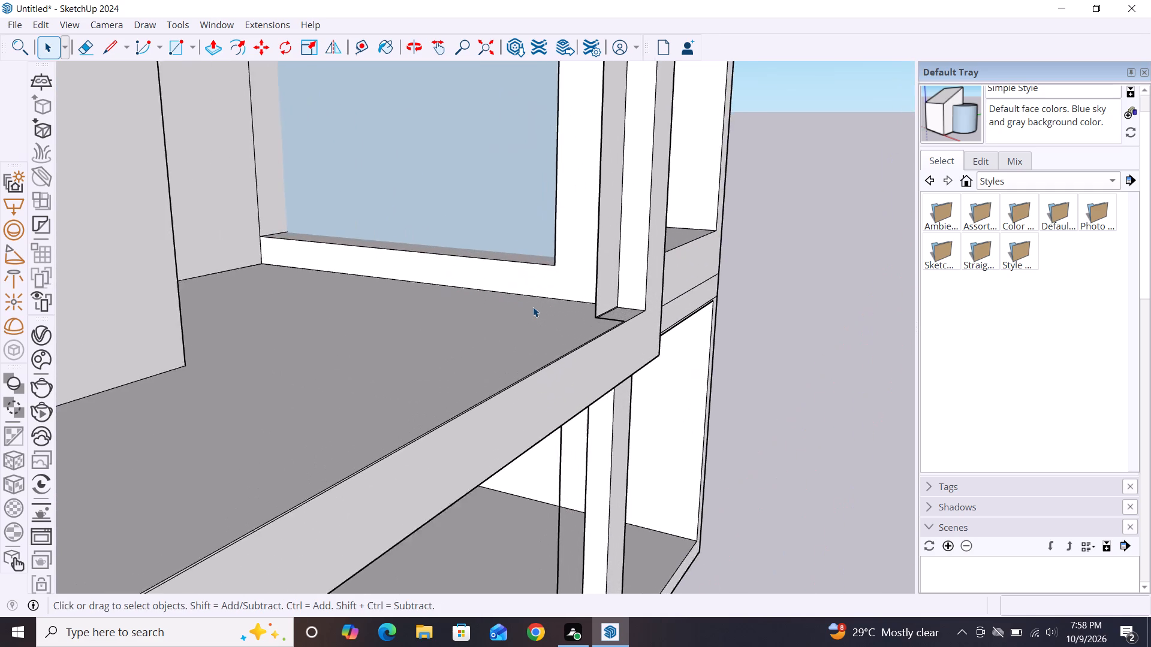
scroll(531, 309, down, 2)
scroll(472, 382, down, 1)
middle_drag(472, 382, 553, 415)
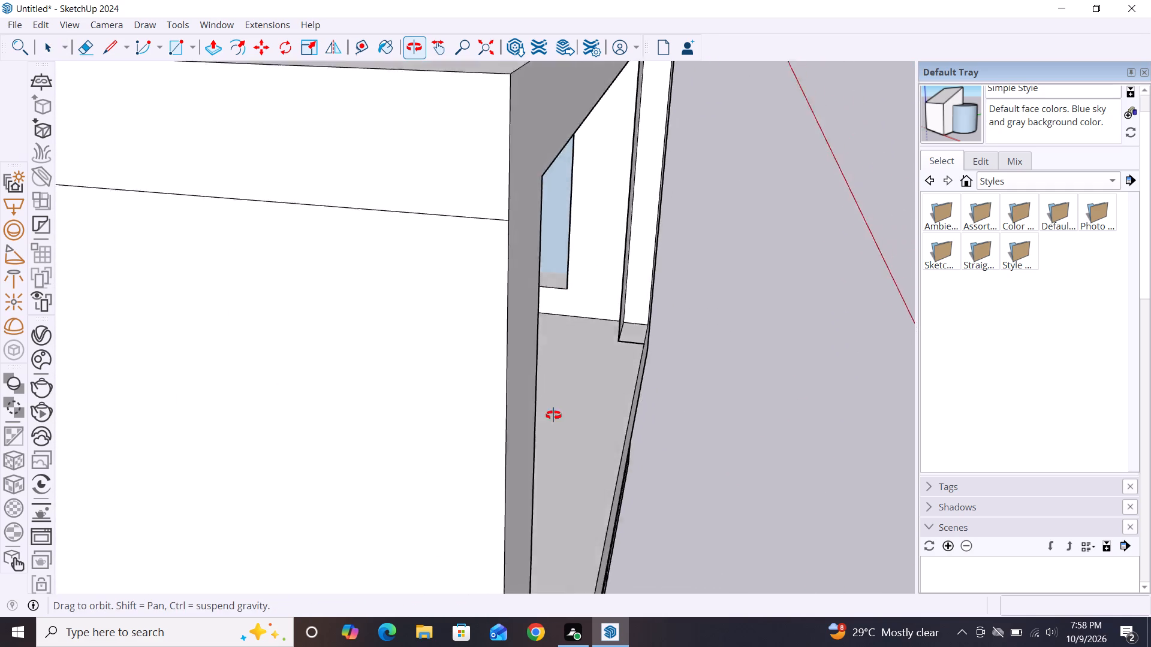
middle_drag(553, 415, 481, 396)
key(p)
click(495, 214)
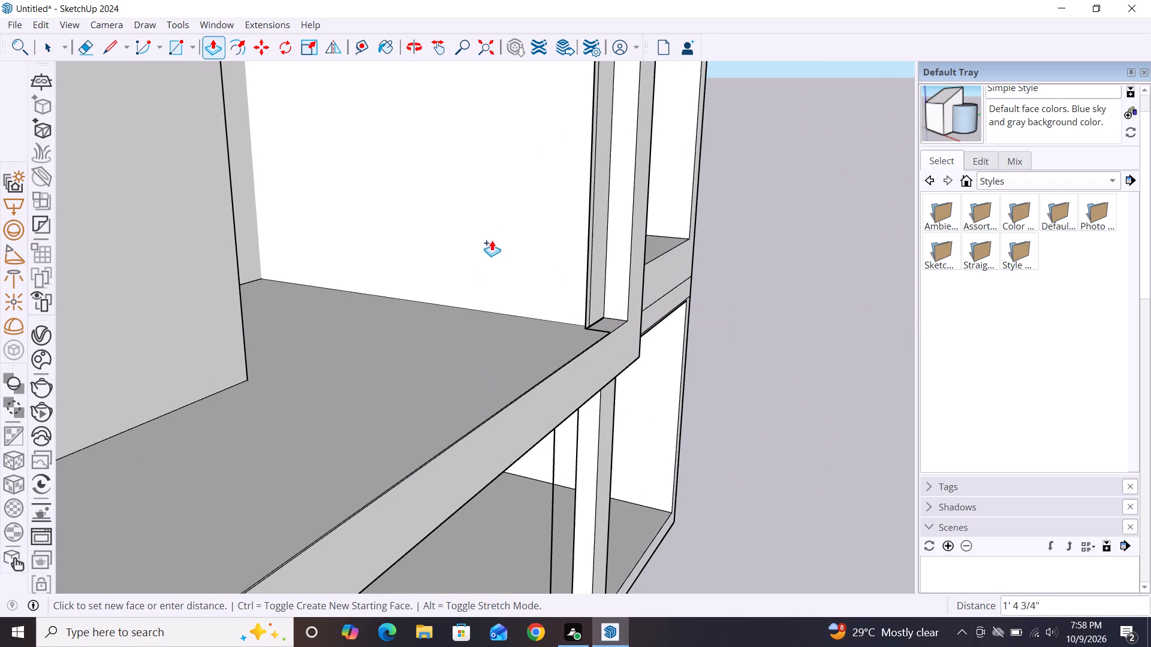
click(488, 250)
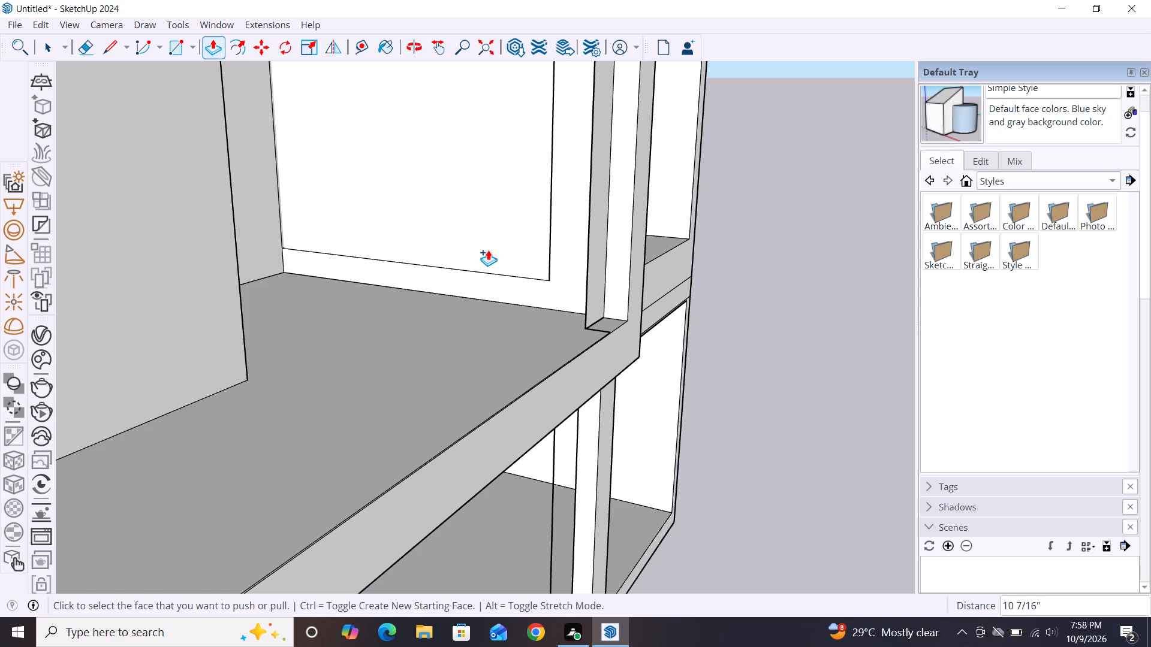
key(space)
Examine the front of the house block, including both storeys' rooms, the front column and the base edge.
scroll(552, 260, down, 7)
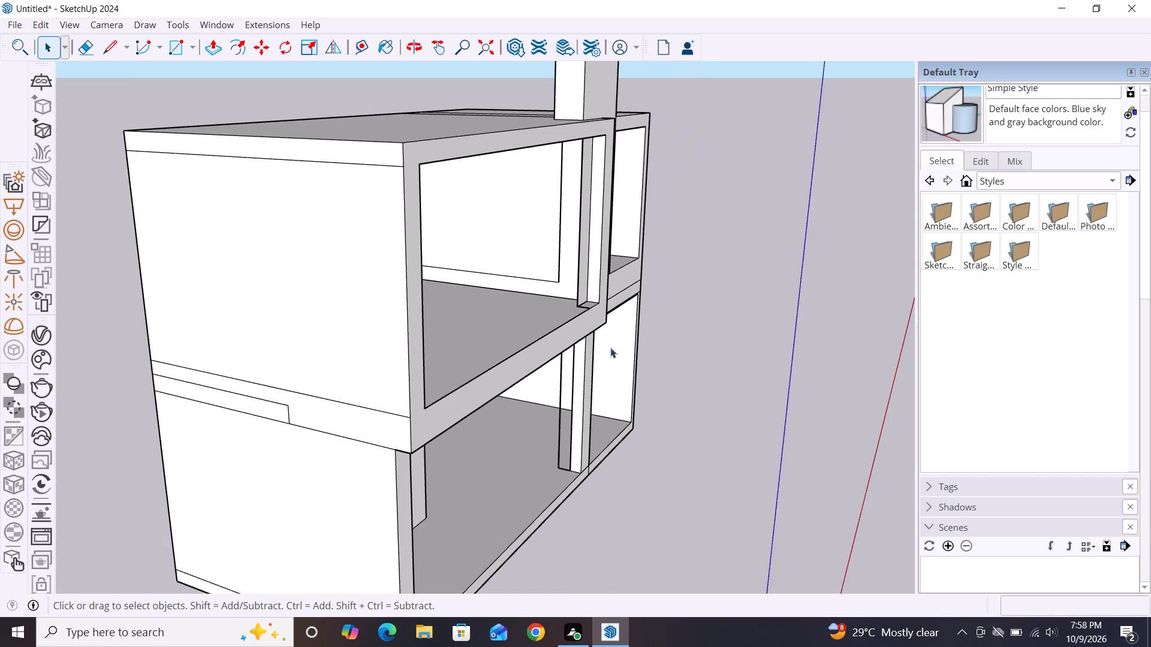
scroll(655, 388, down, 1)
middle_drag(655, 388, 360, 437)
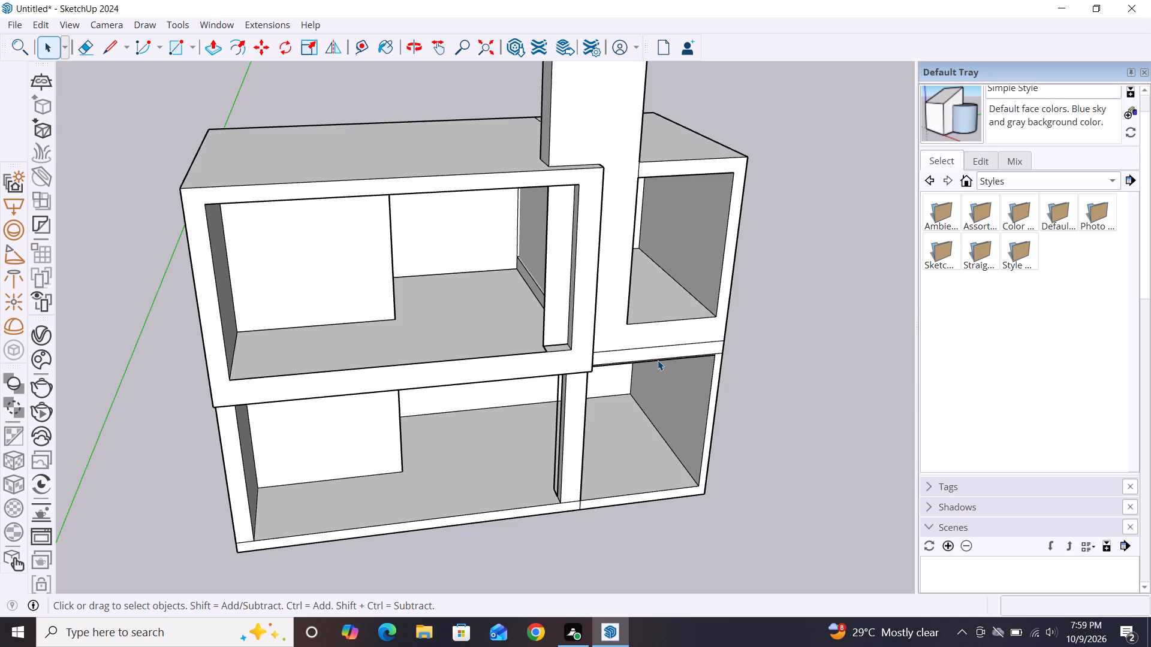
scroll(914, 41, down, 4)
scroll(792, 202, down, 2)
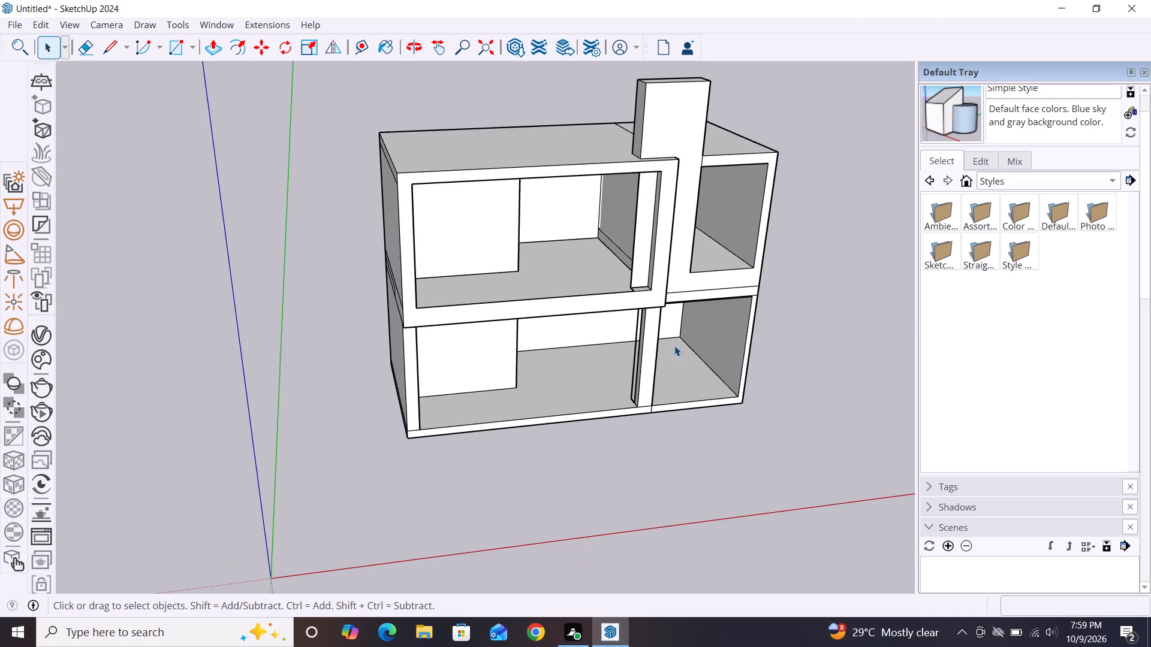
middle_drag(674, 346, 525, 243)
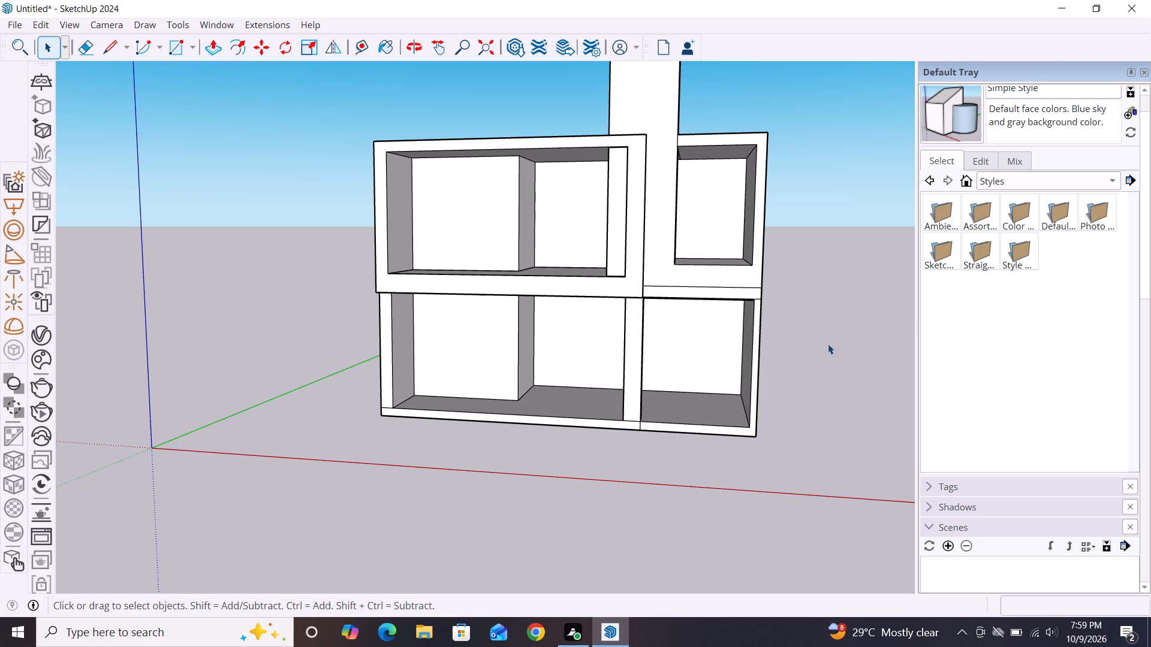
scroll(531, 295, down, 5)
scroll(695, 363, down, 1)
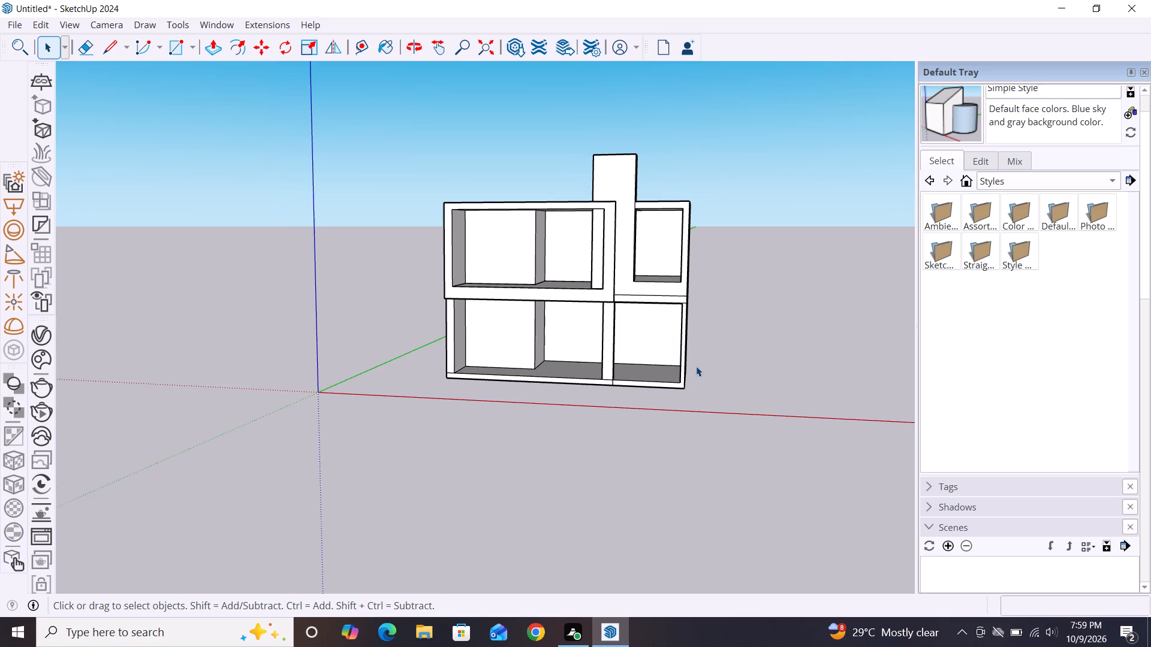
middle_drag(686, 382, 715, 387)
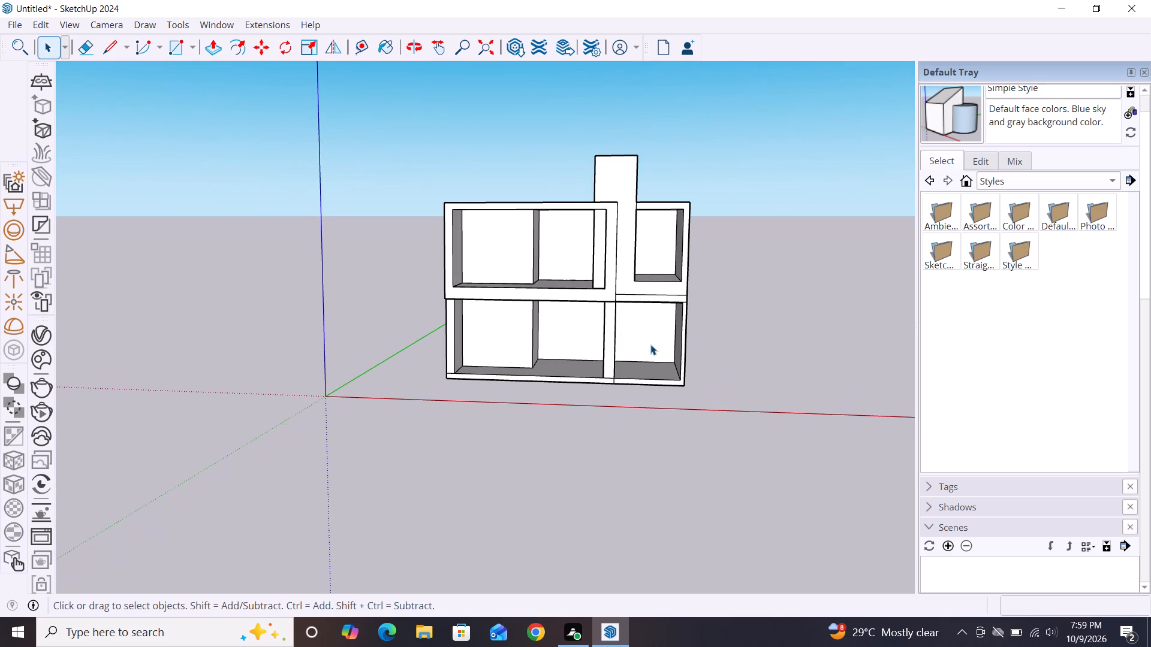
scroll(567, 332, up, 4)
scroll(567, 332, down, 3)
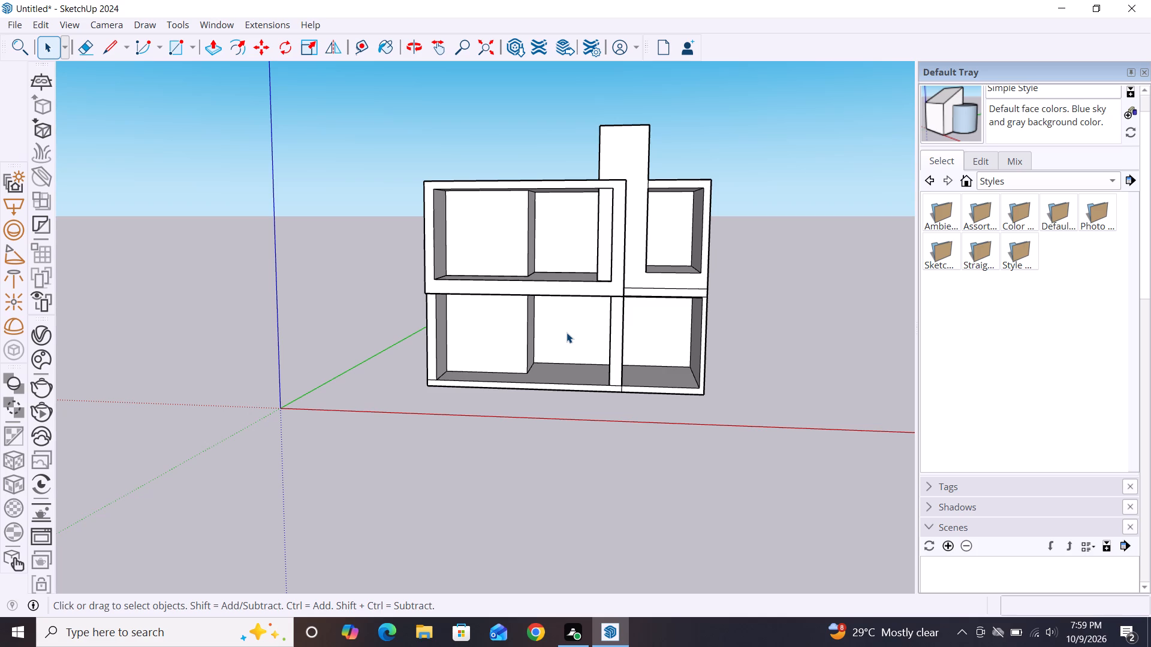
scroll(508, 345, down, 3)
scroll(508, 345, up, 5)
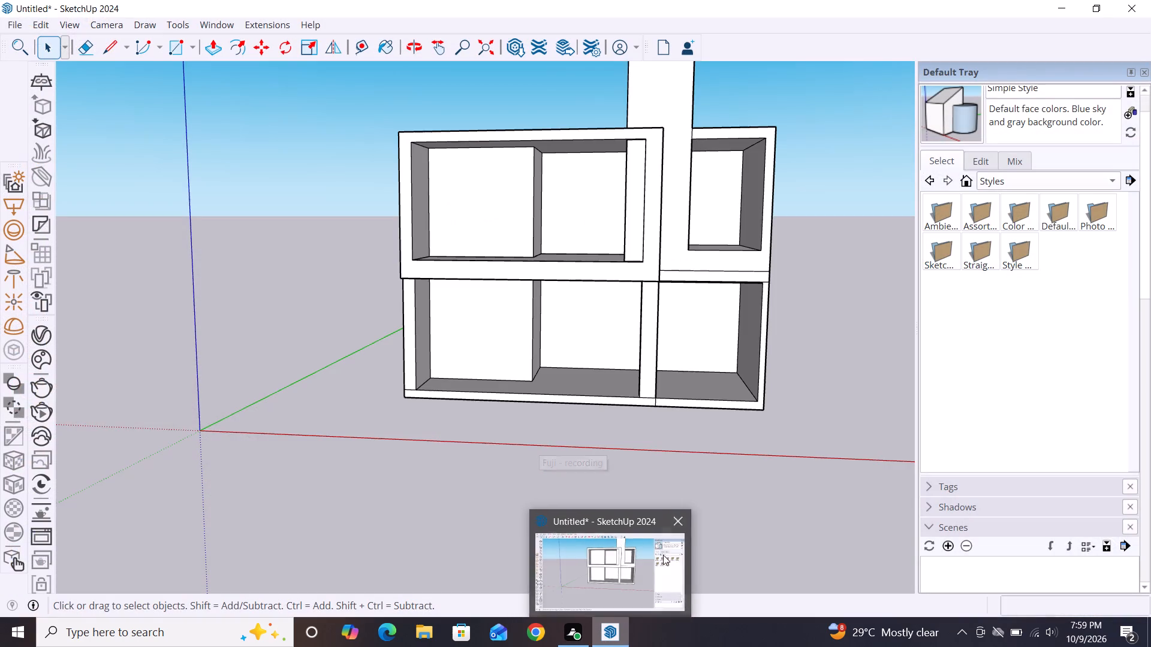
scroll(608, 278, down, 2)
scroll(551, 300, up, 2)
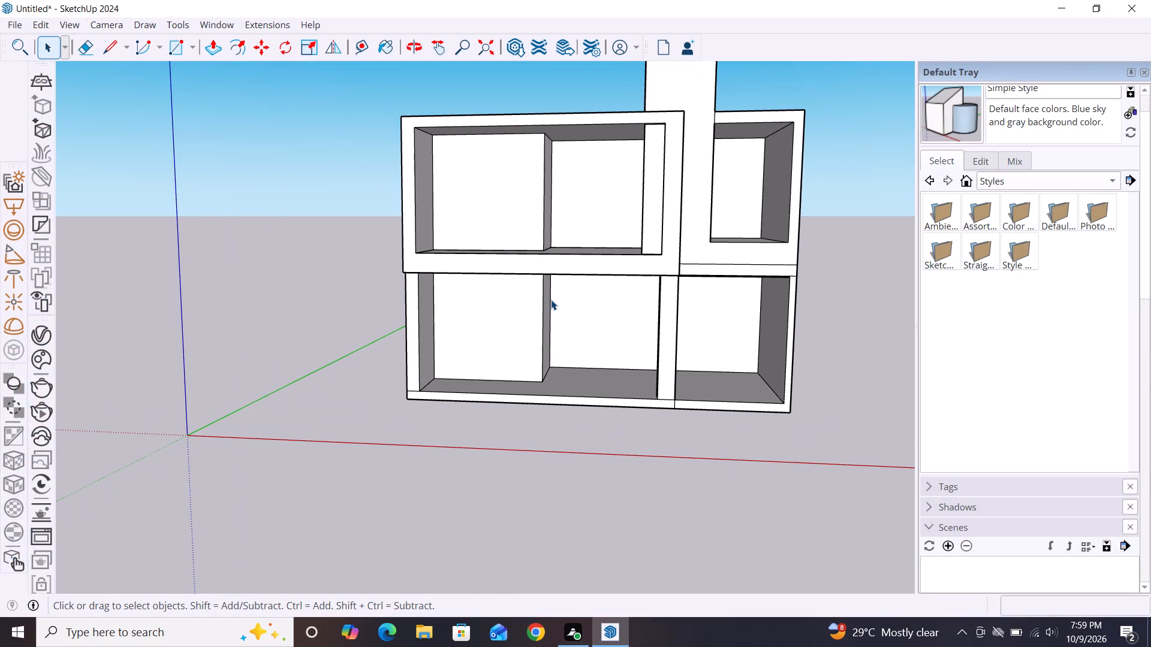
scroll(540, 318, down, 3)
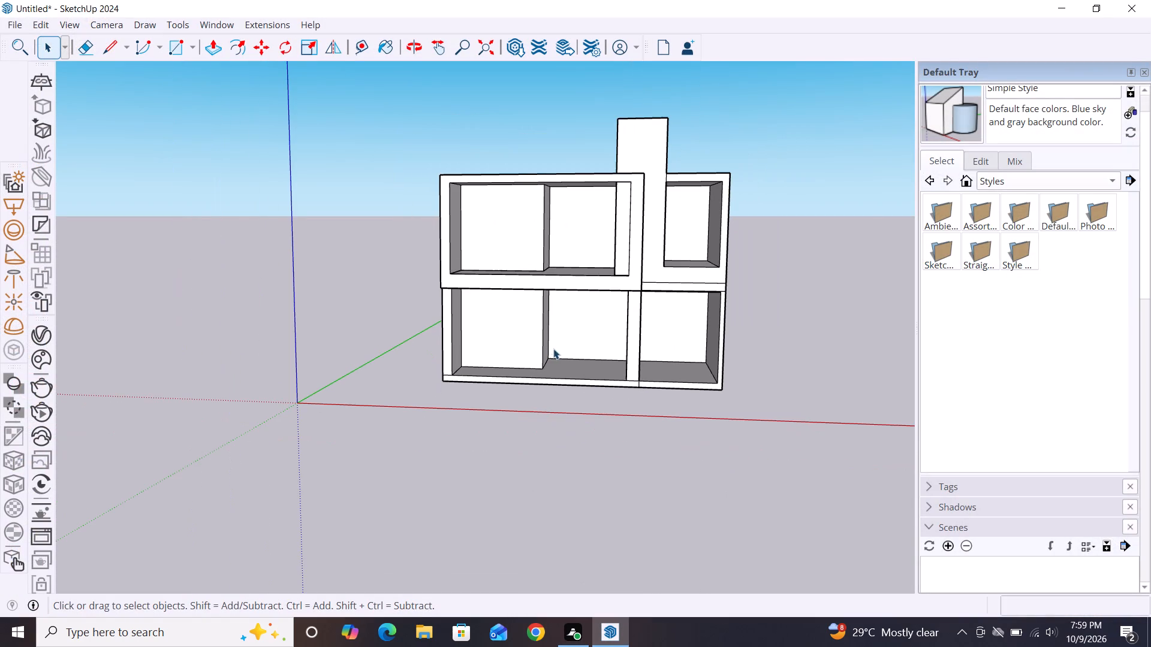
middle_drag(565, 355, 622, 358)
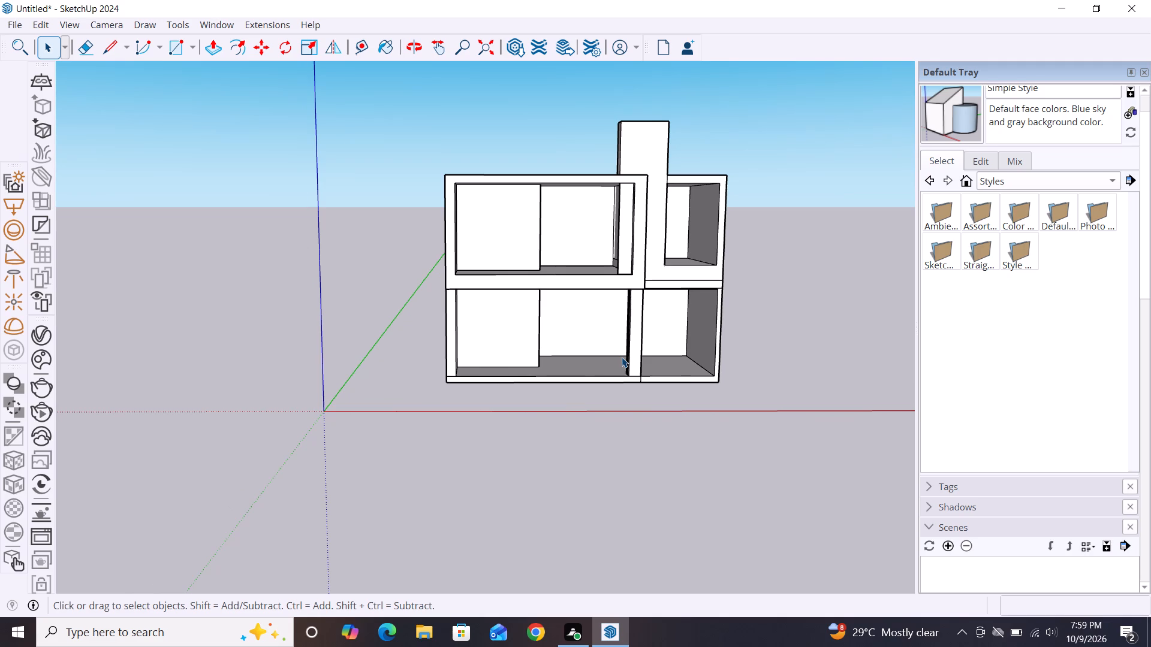
scroll(641, 261, down, 2)
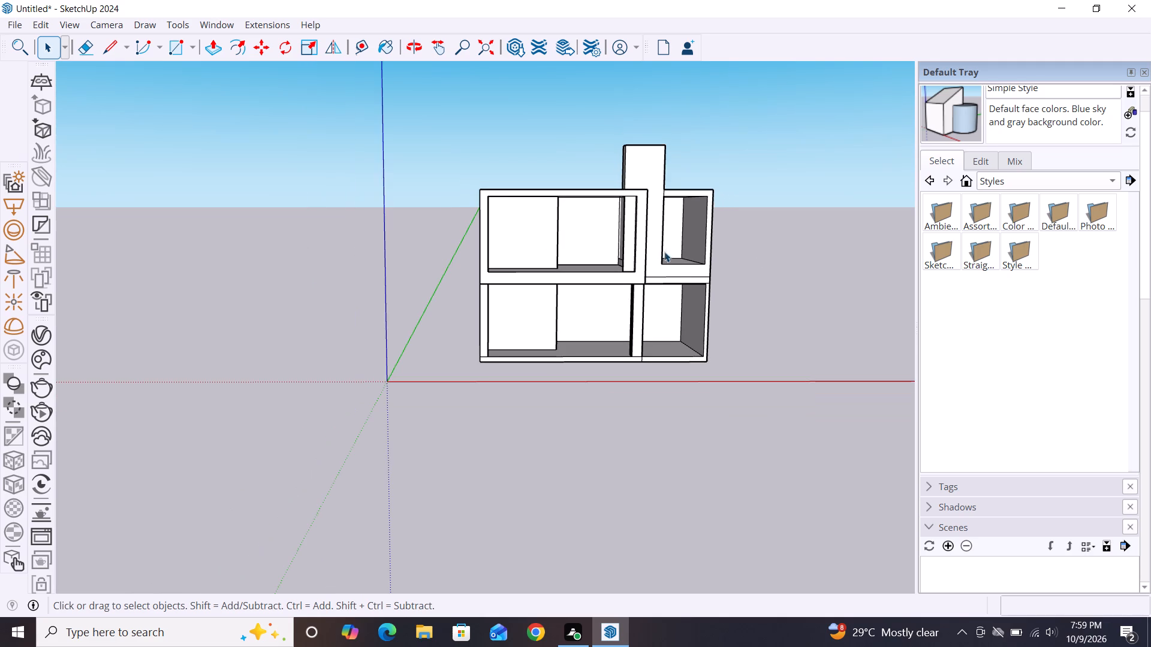
scroll(547, 370, up, 5)
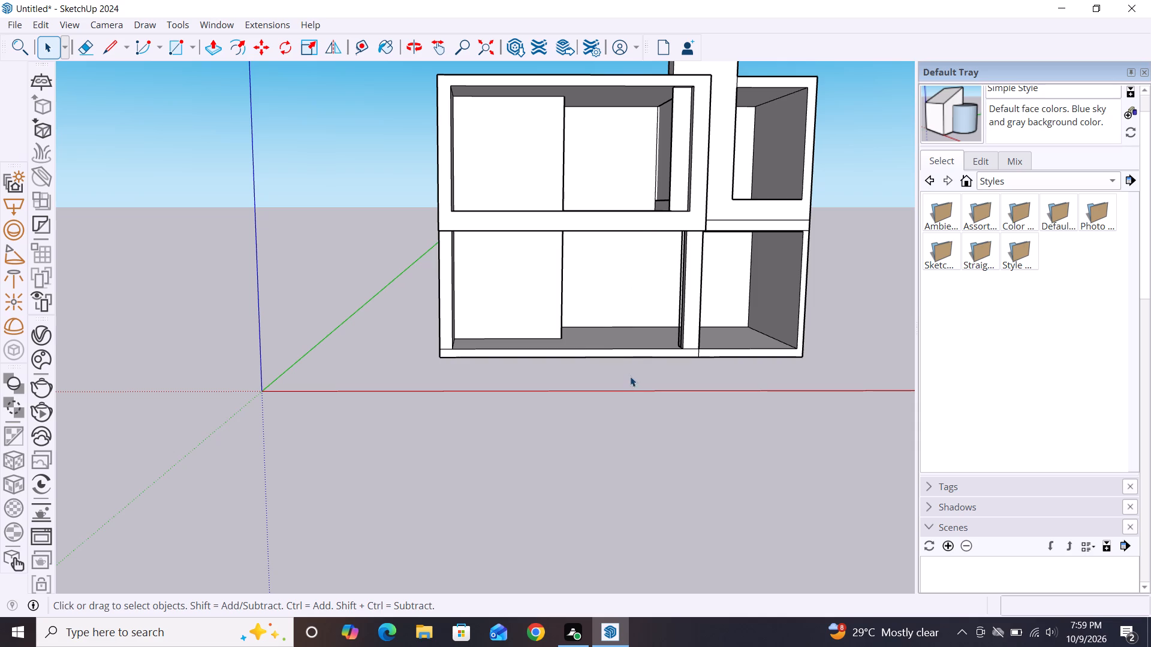
scroll(627, 372, up, 7)
scroll(499, 397, down, 3)
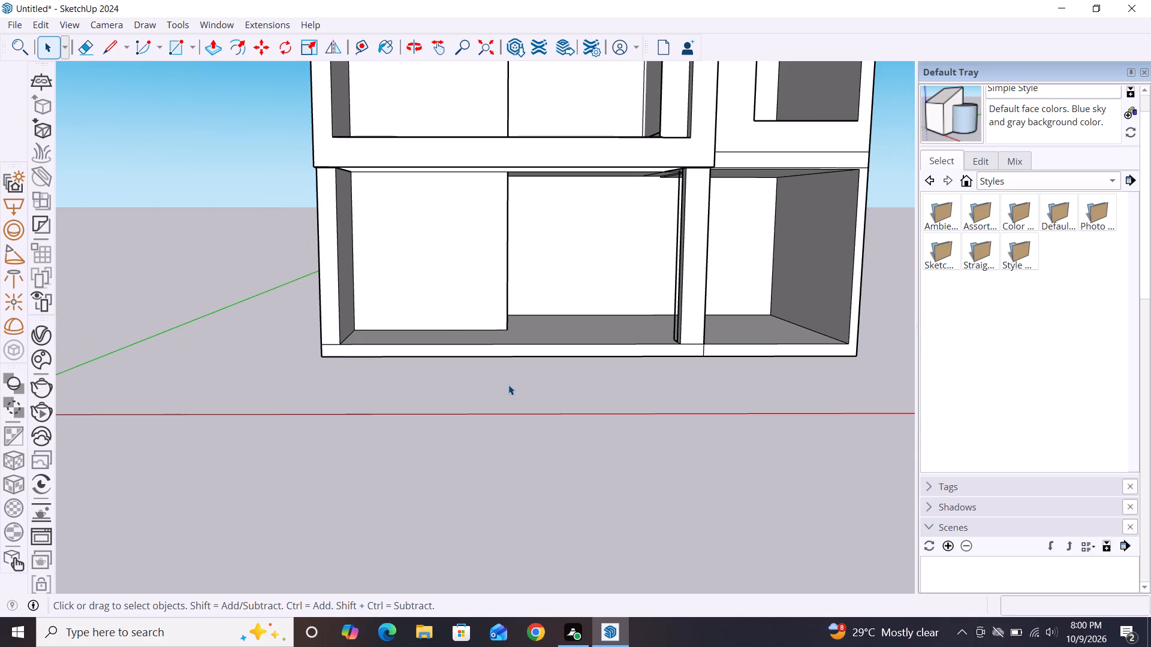
scroll(589, 362, up, 2)
scroll(475, 388, down, 3)
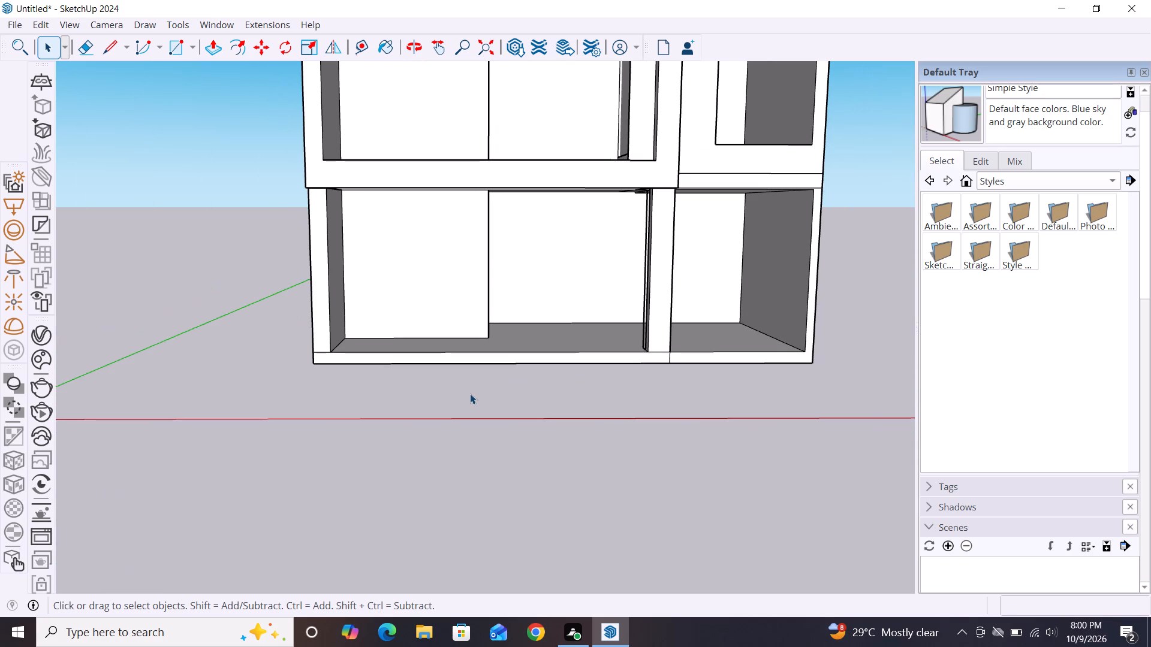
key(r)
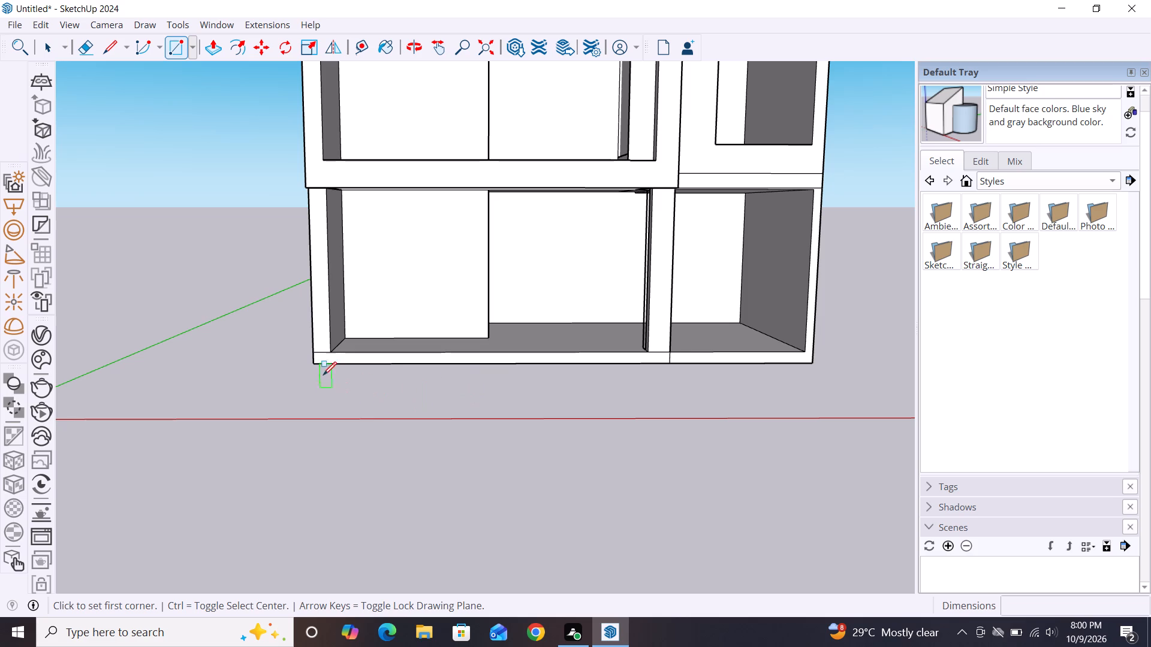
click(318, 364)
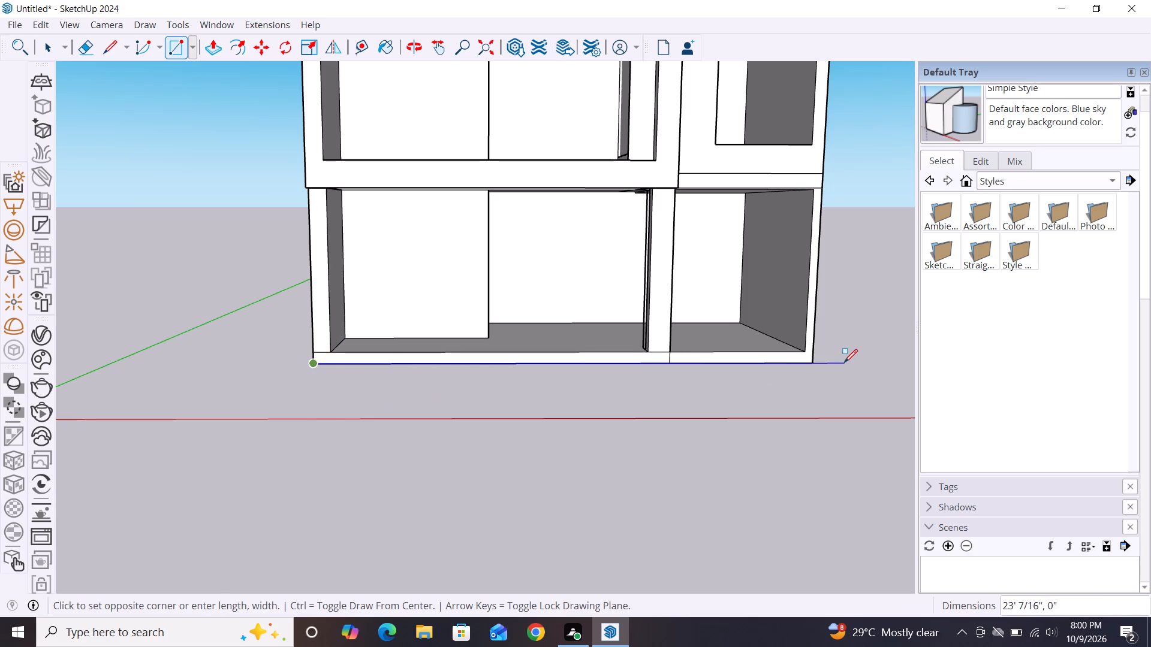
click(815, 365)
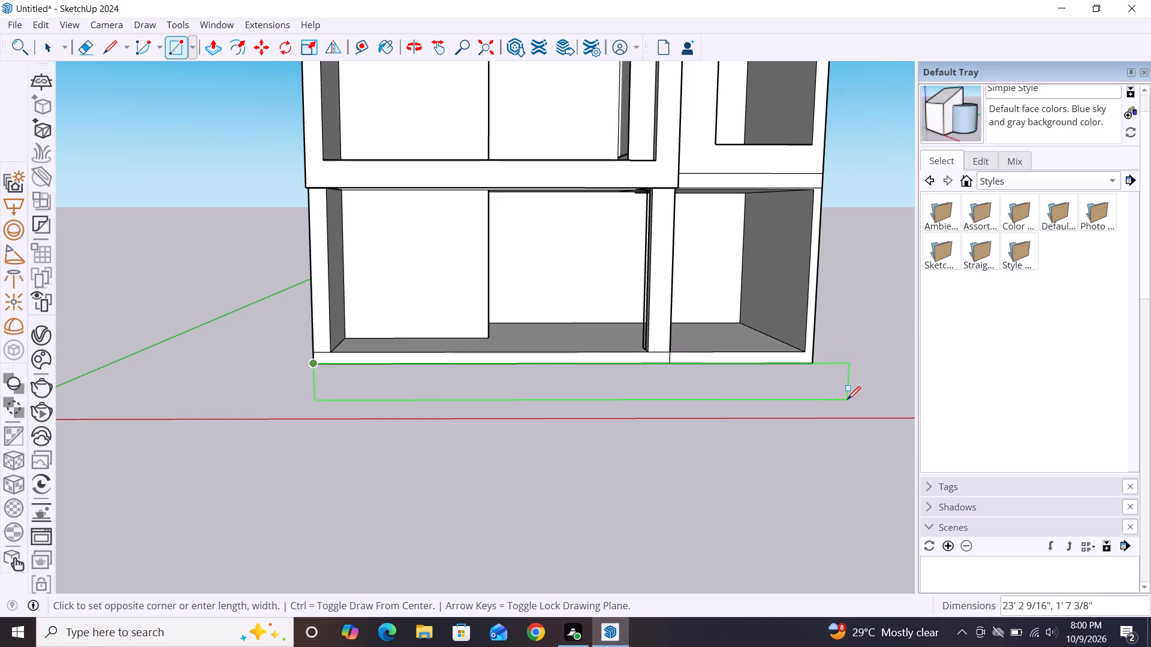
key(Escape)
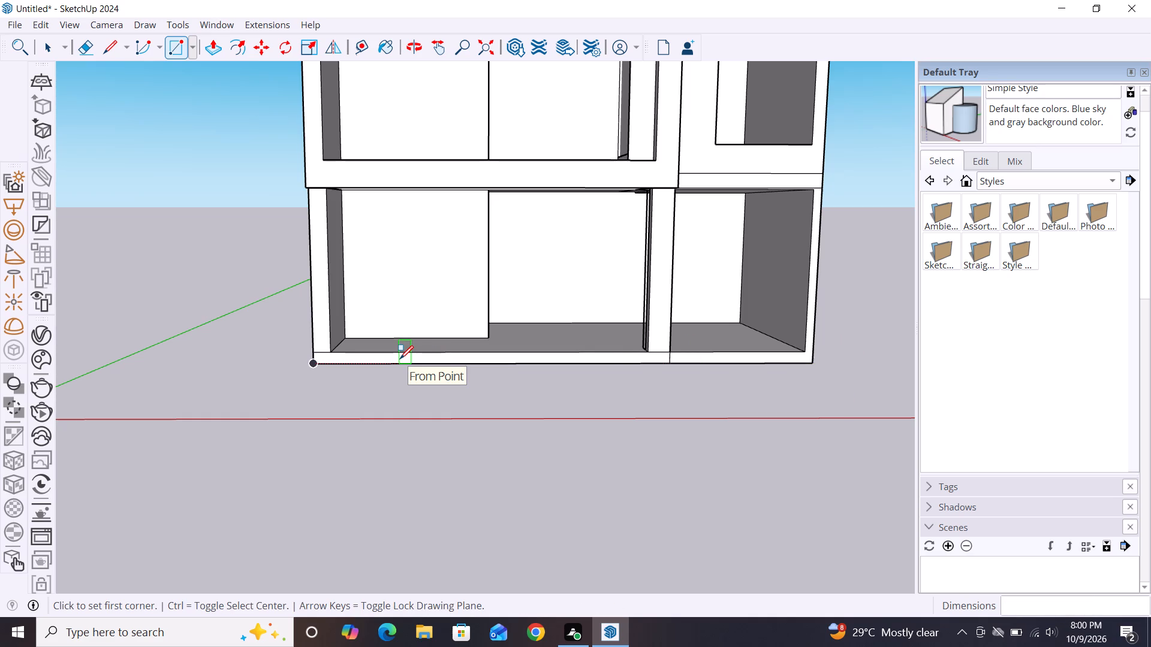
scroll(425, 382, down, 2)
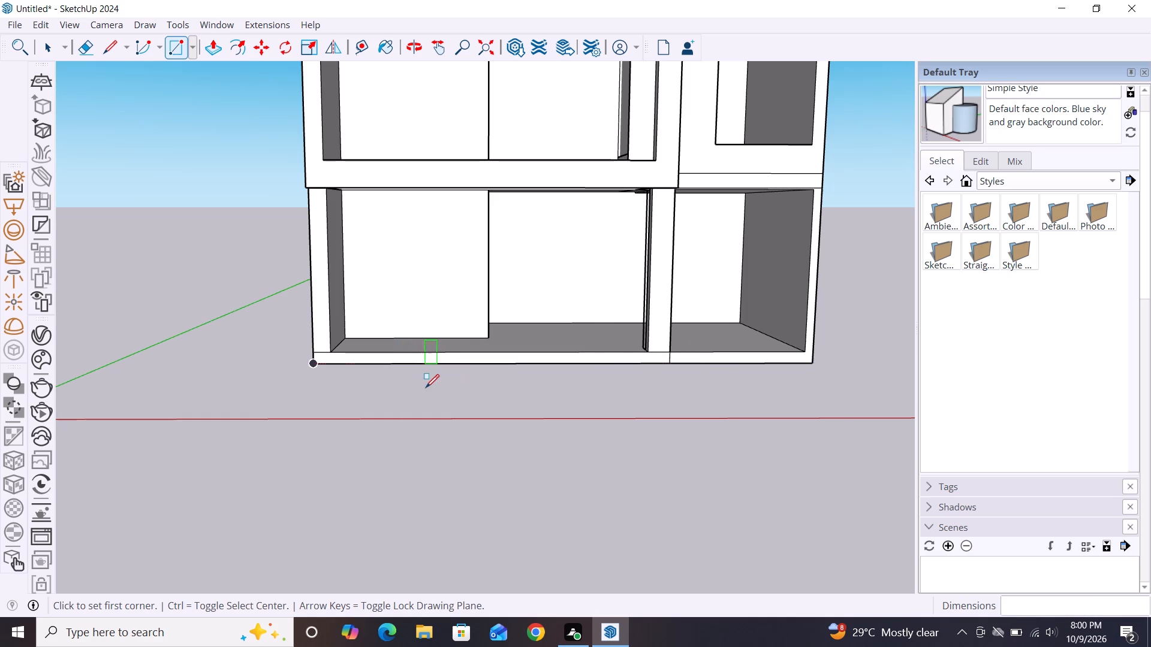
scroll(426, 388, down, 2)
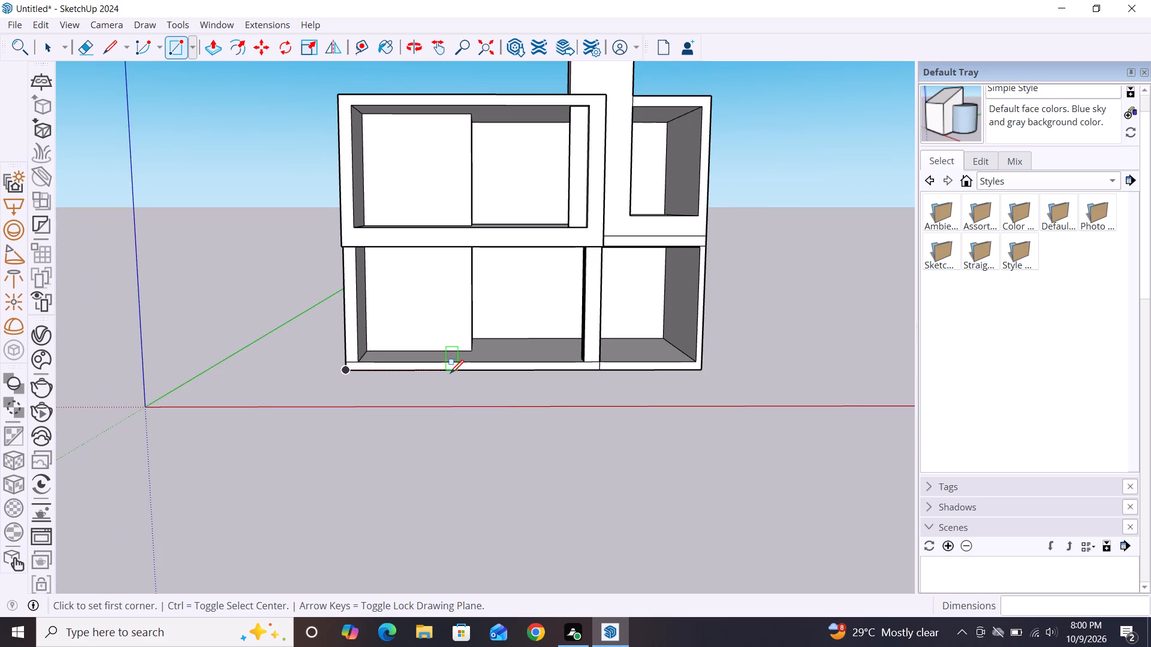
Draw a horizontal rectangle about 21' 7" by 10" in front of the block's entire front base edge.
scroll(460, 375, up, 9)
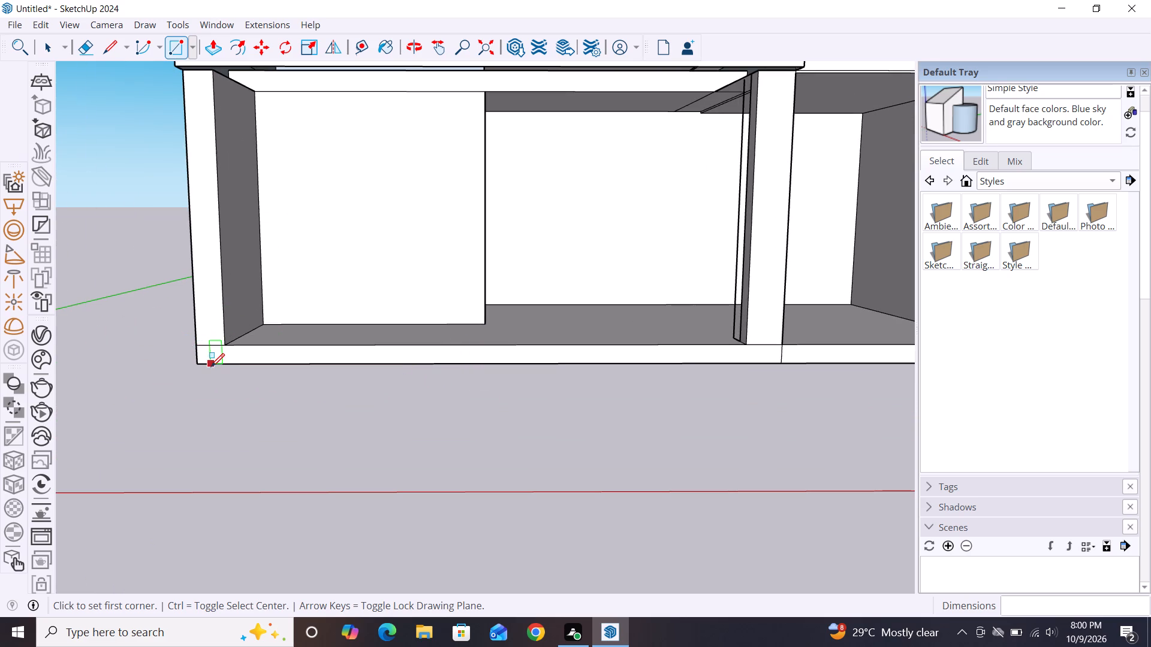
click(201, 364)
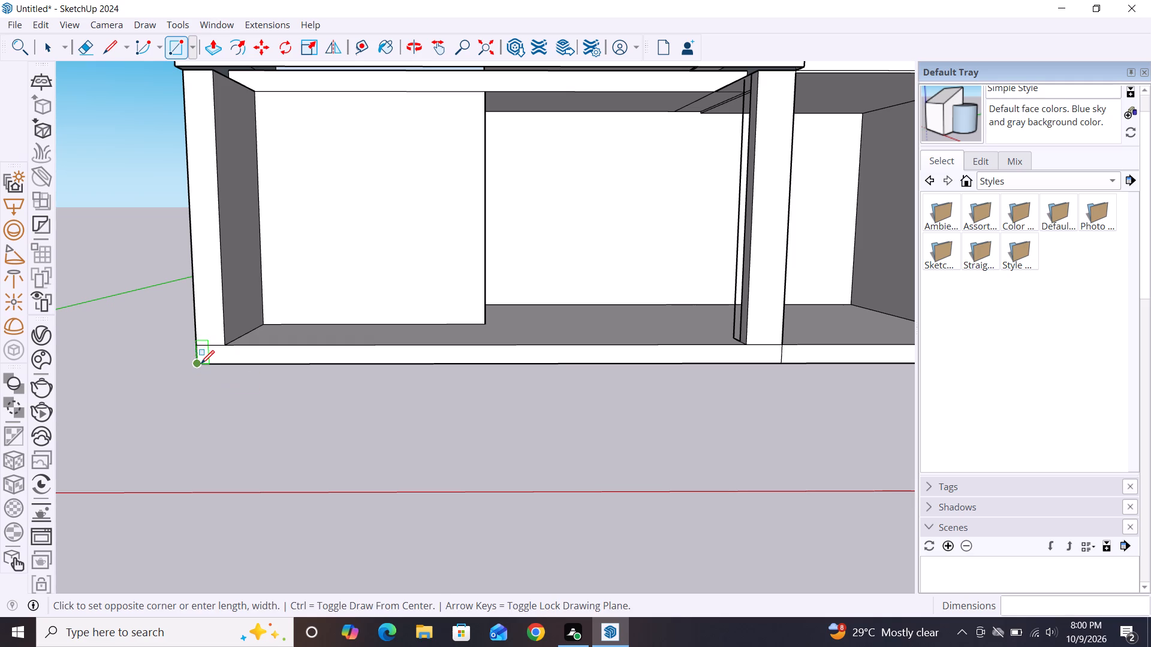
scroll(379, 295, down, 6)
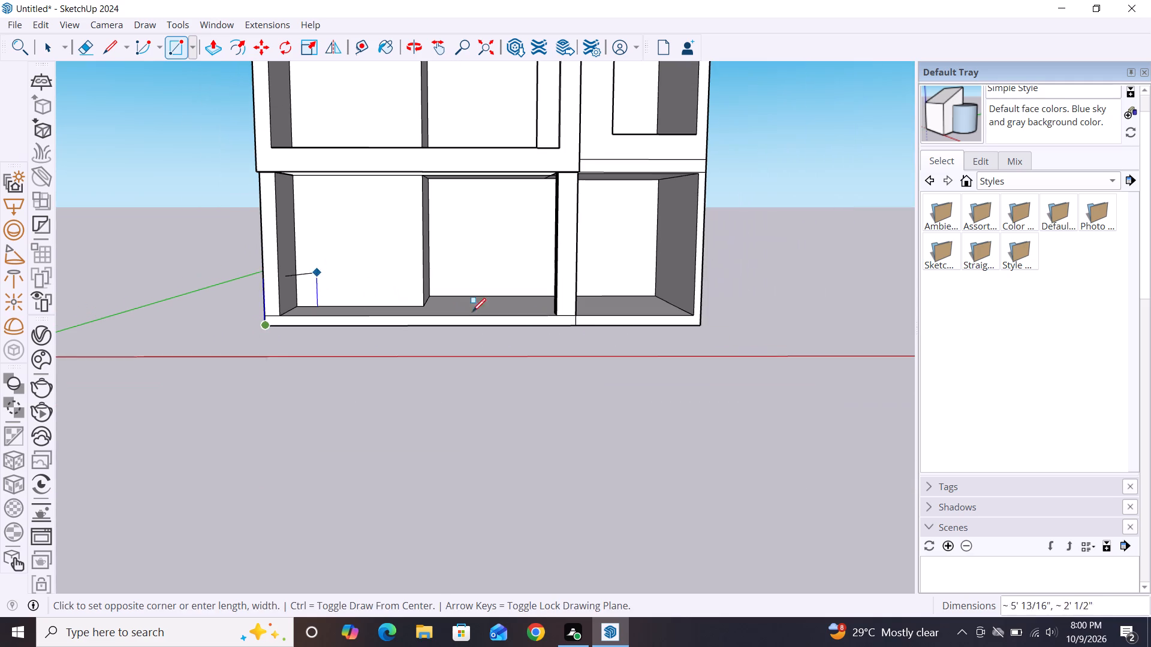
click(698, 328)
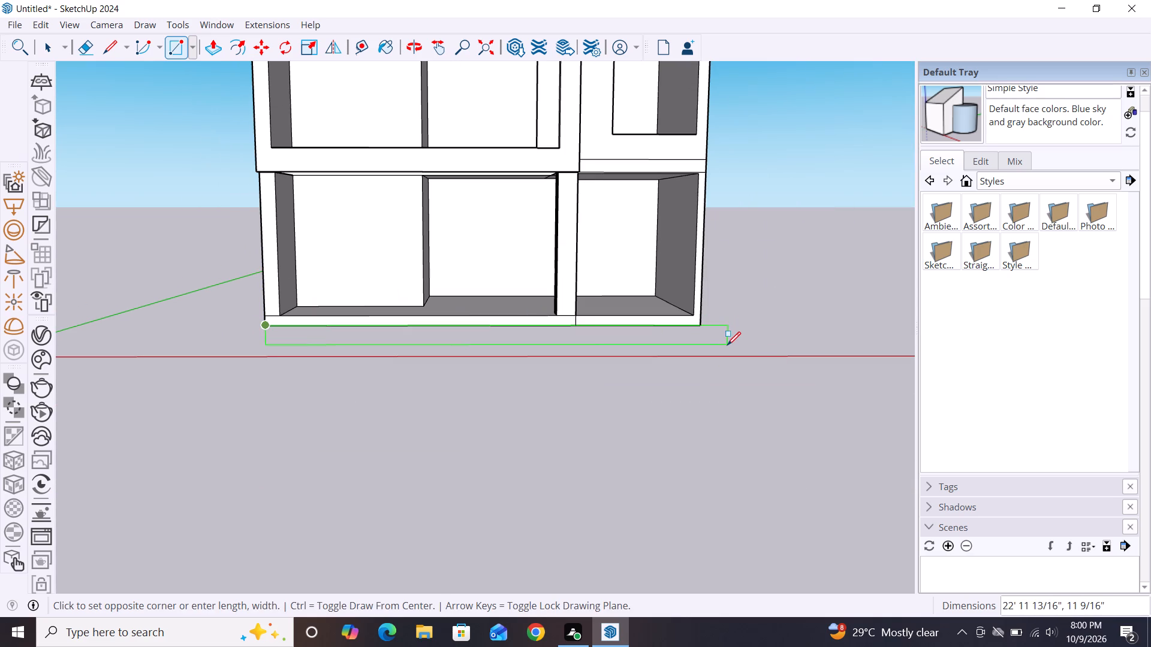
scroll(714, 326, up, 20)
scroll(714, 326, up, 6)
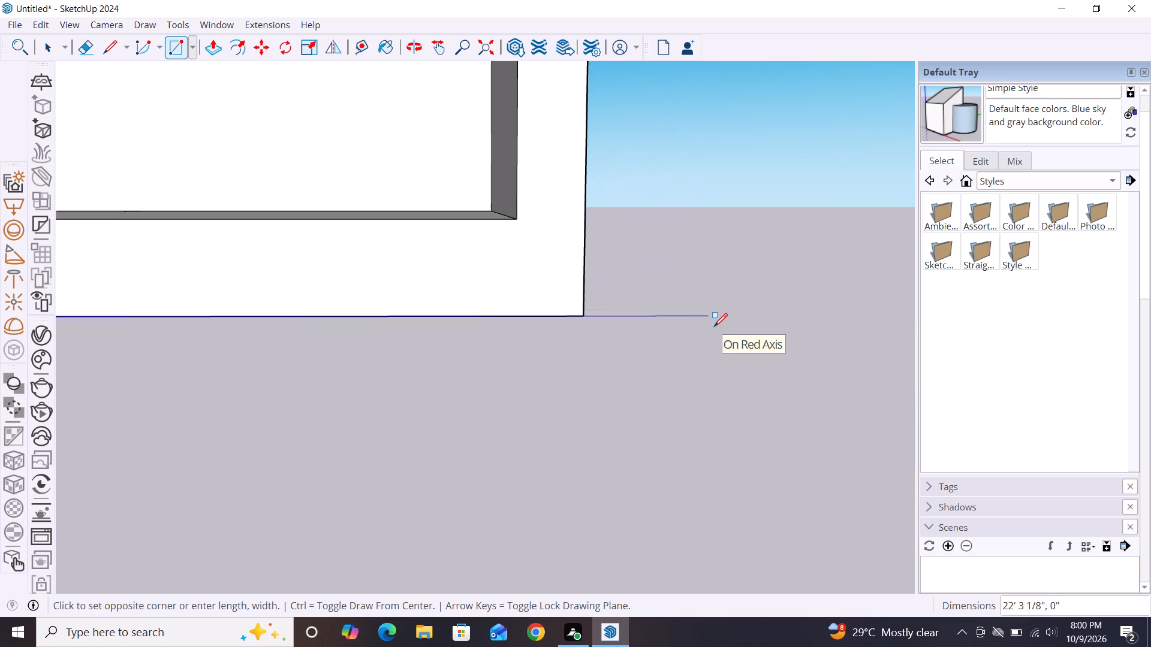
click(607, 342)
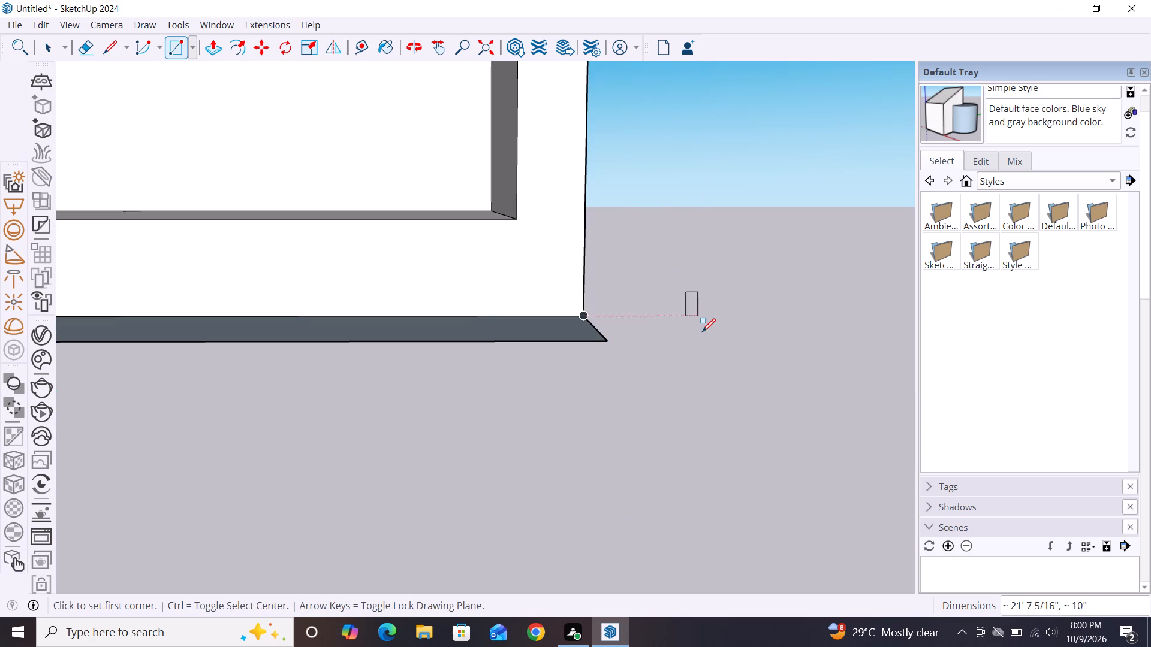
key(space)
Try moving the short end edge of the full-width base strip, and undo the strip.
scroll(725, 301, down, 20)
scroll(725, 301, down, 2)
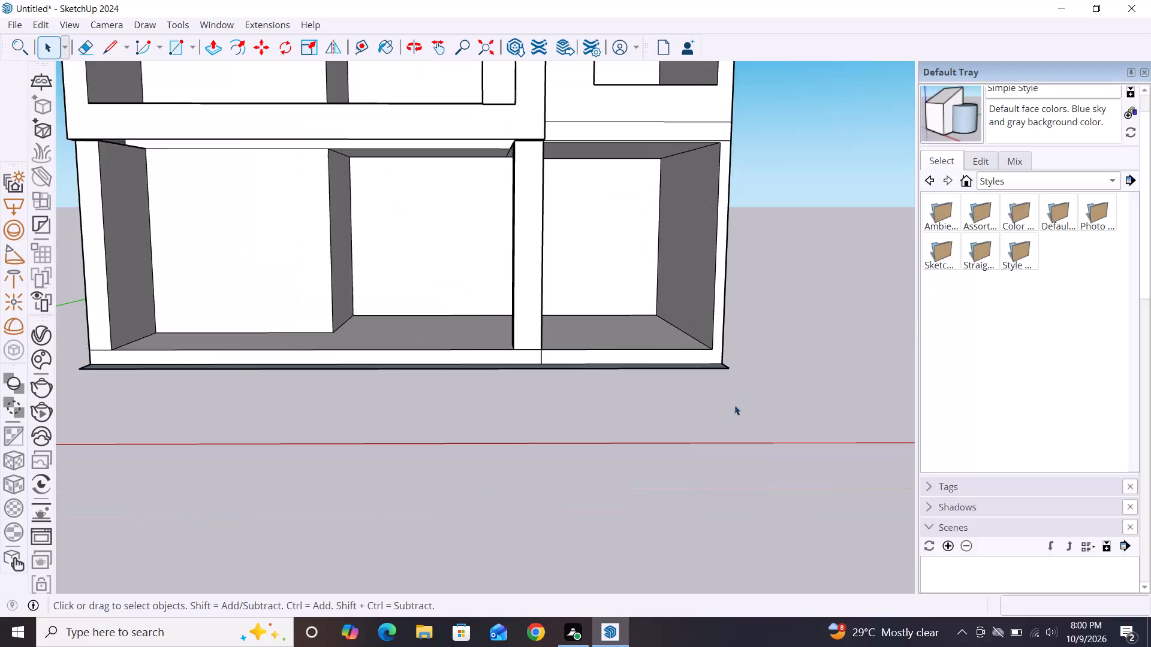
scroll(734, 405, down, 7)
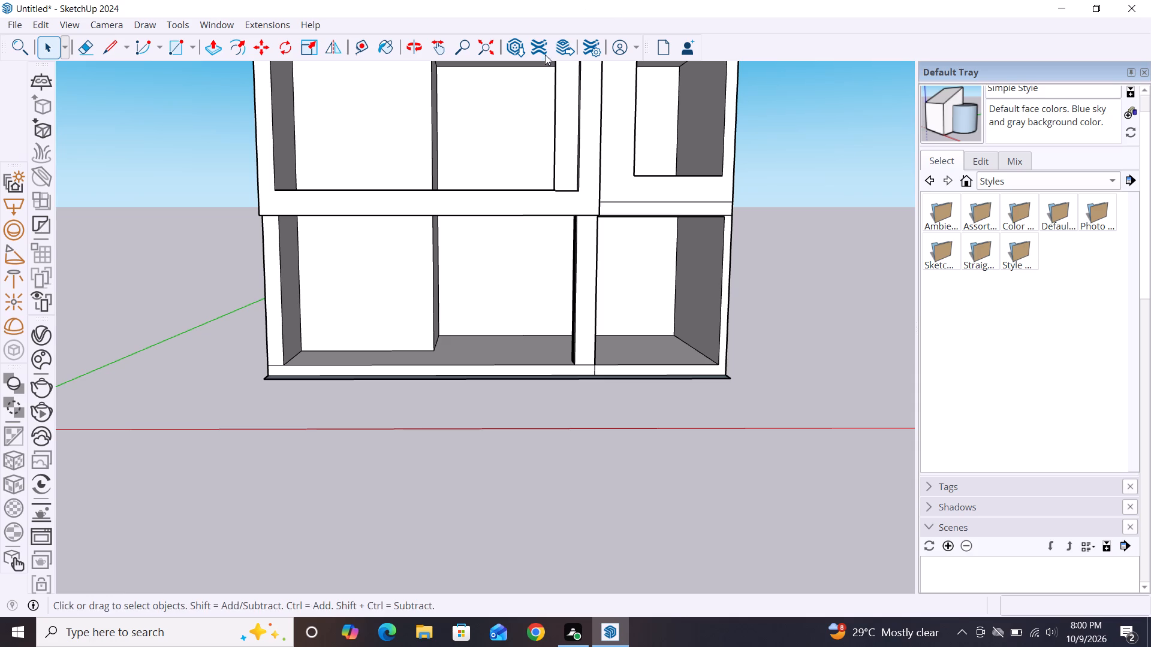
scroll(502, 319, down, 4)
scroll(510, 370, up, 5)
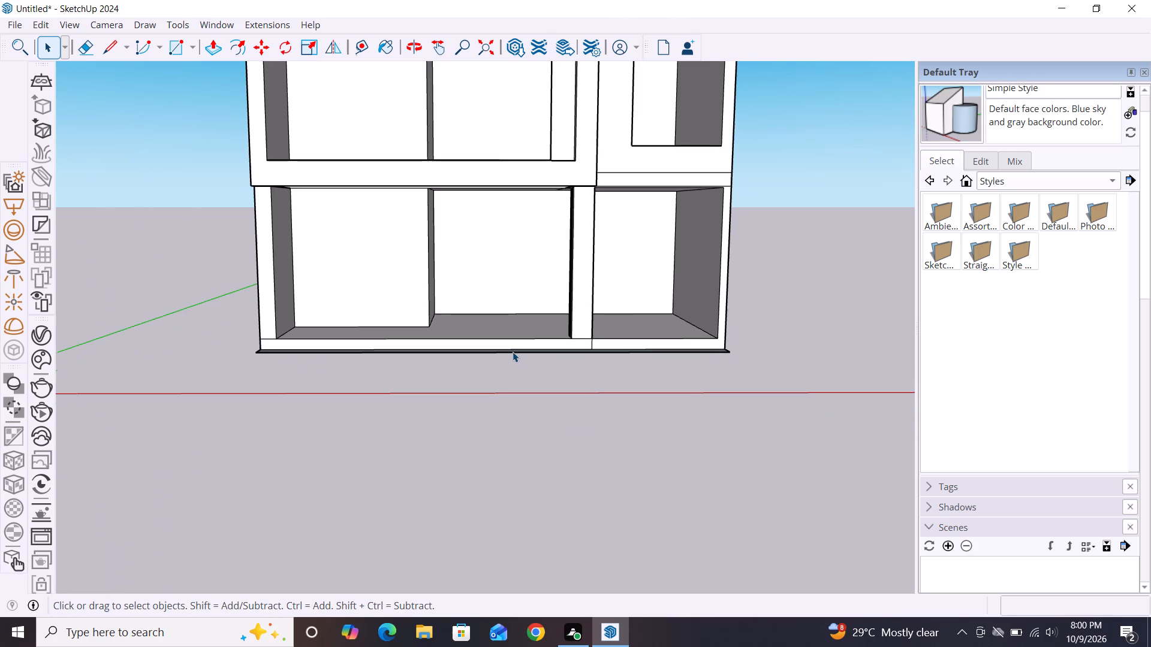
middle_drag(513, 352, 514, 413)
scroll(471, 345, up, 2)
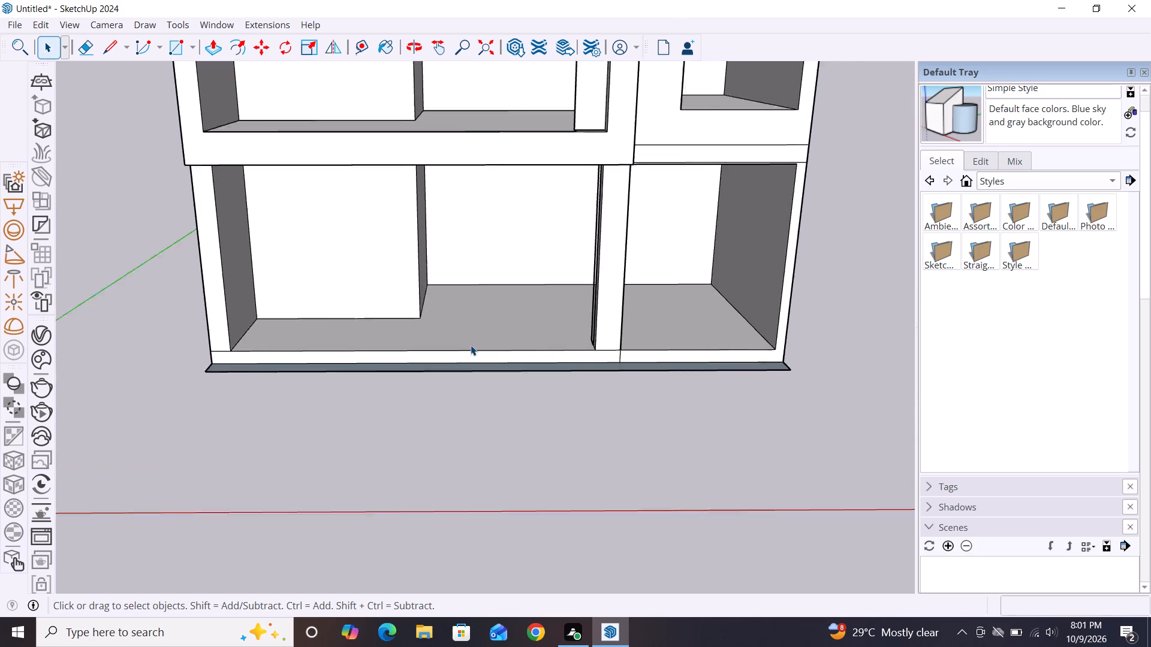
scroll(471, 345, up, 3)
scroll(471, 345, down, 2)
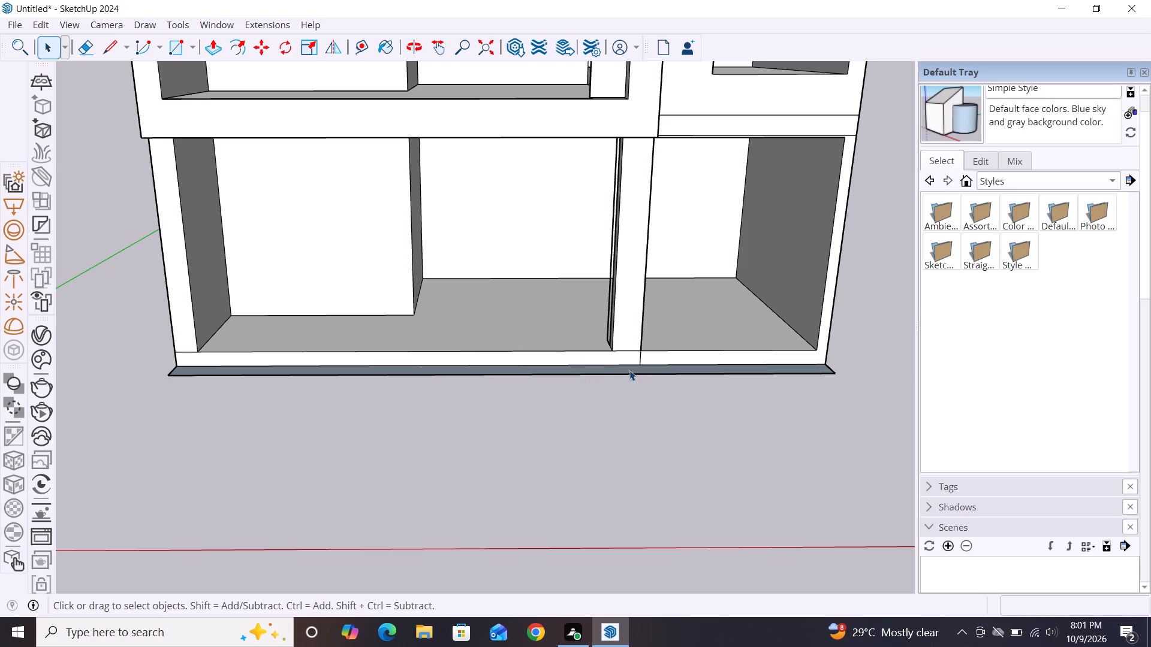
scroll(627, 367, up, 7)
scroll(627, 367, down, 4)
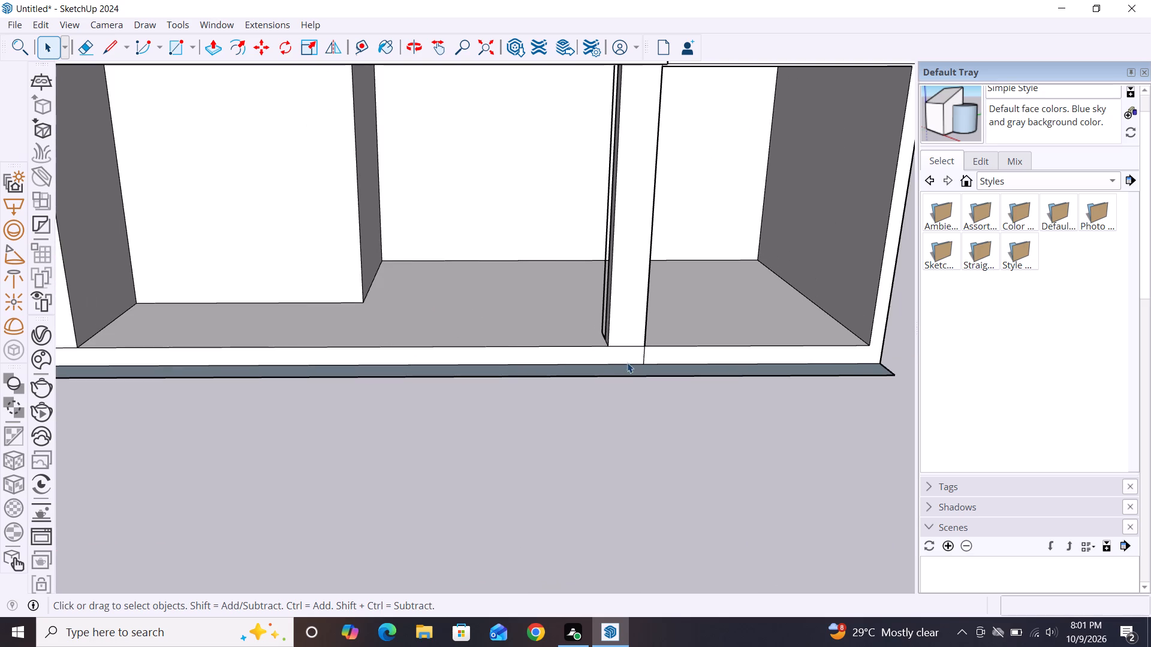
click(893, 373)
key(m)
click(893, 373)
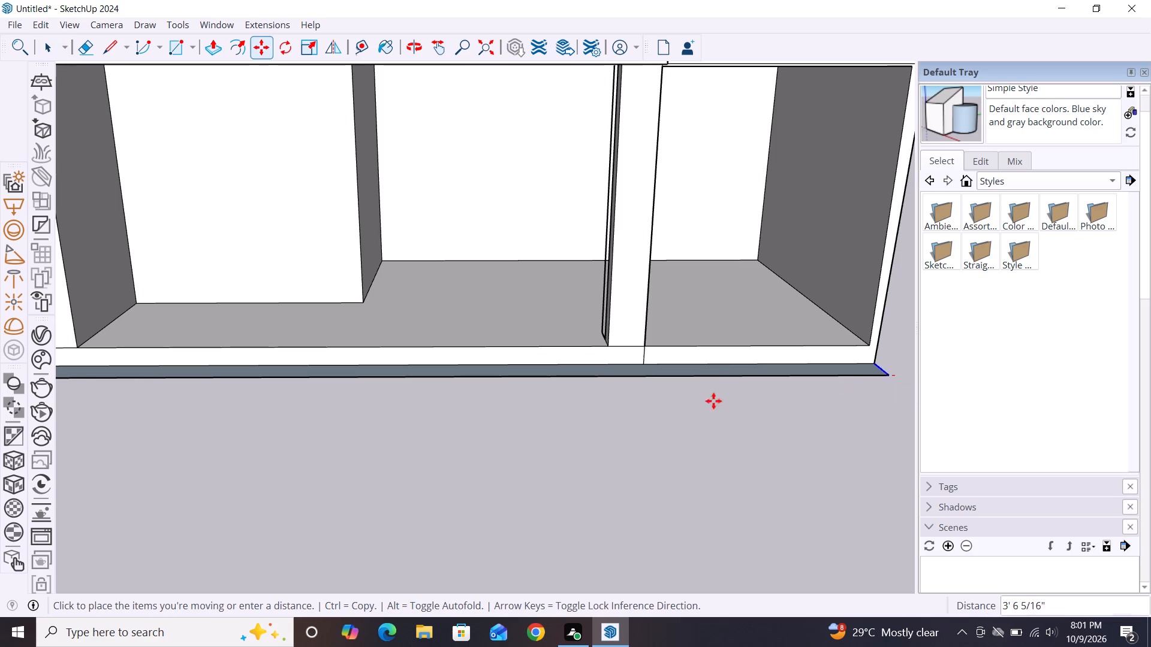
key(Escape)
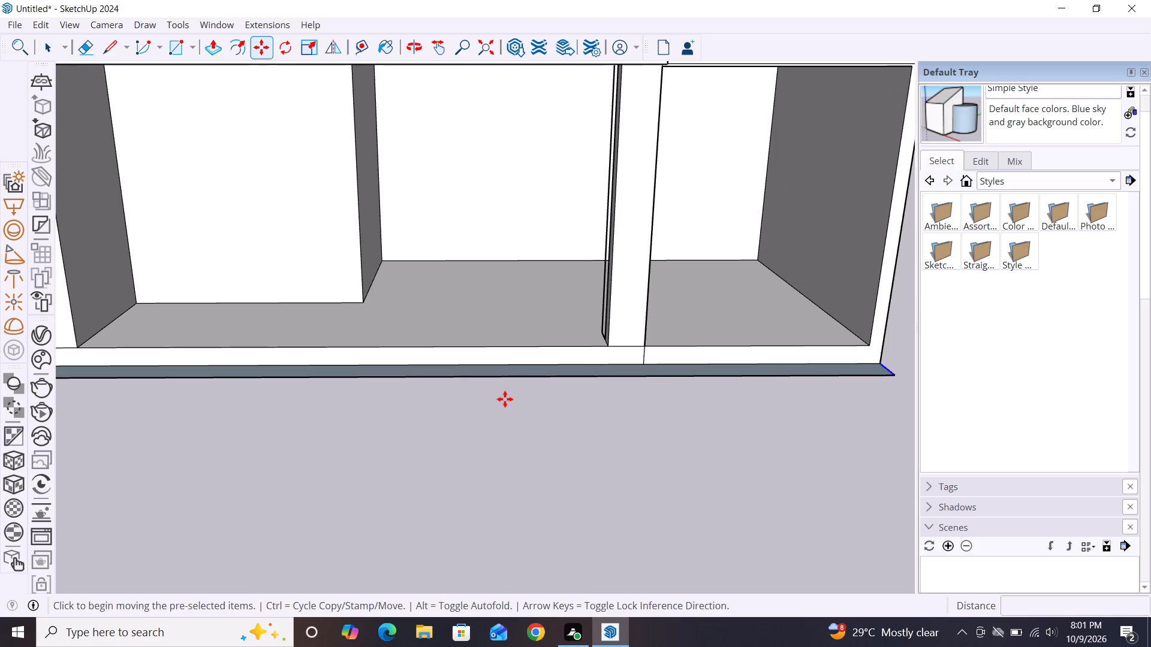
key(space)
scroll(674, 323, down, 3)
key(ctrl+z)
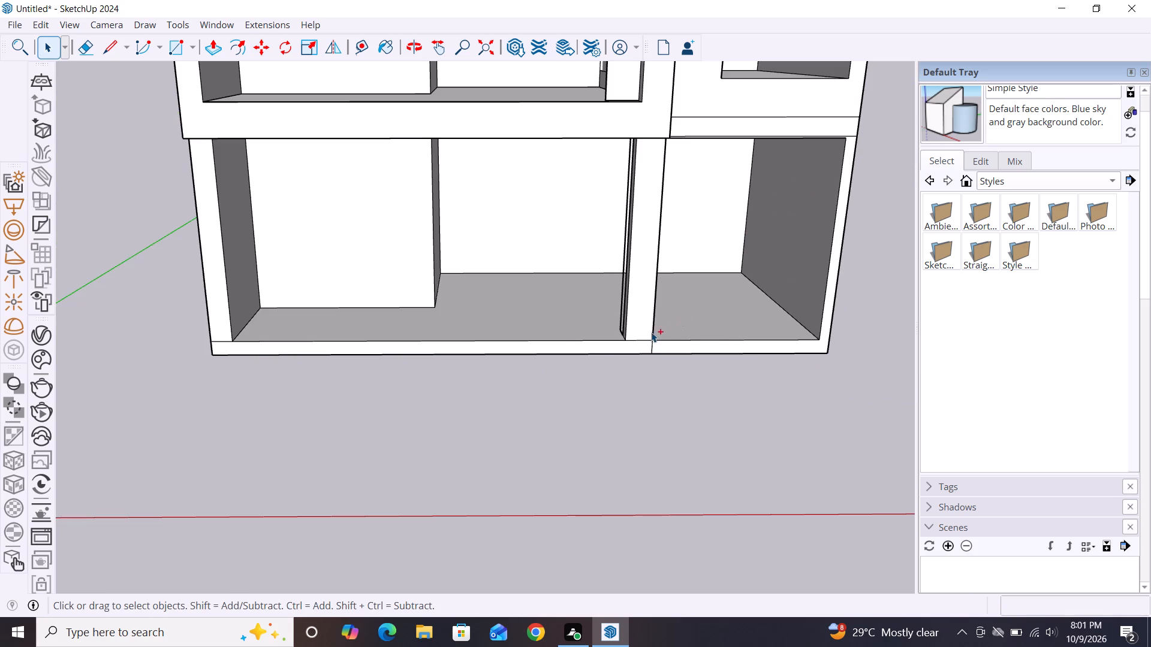
Draw a horizontal rectangle about 15' 6 3/4" by 1' 10 5/16" along the front base edge, below the wider rooms.
key(r)
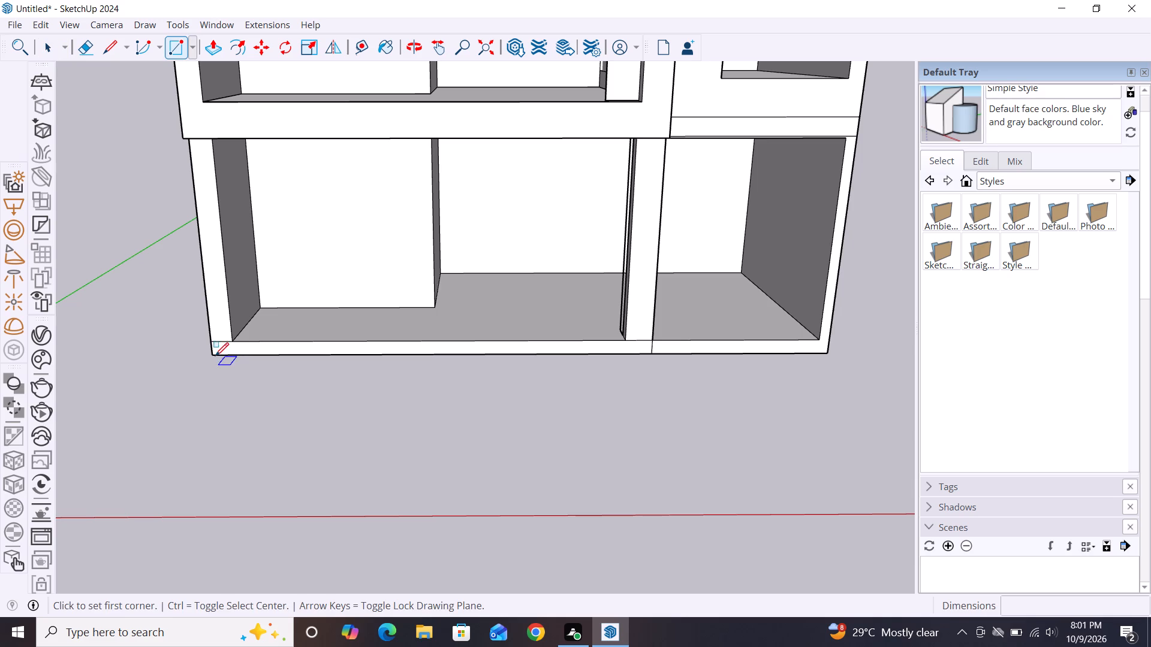
click(213, 356)
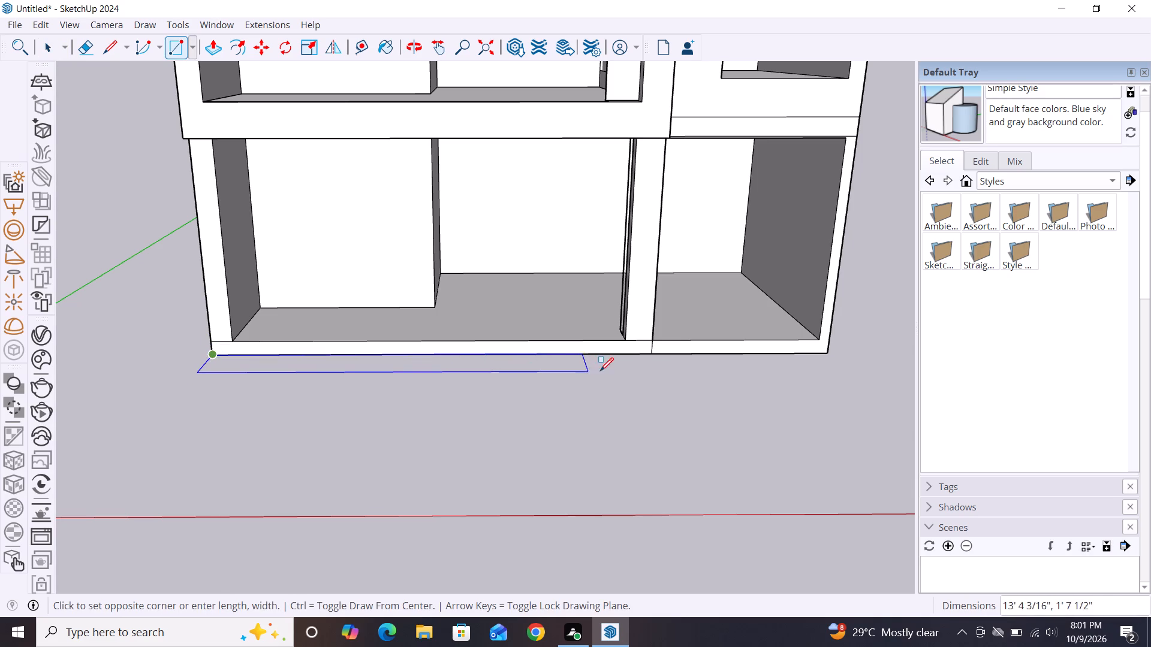
click(667, 373)
key(space)
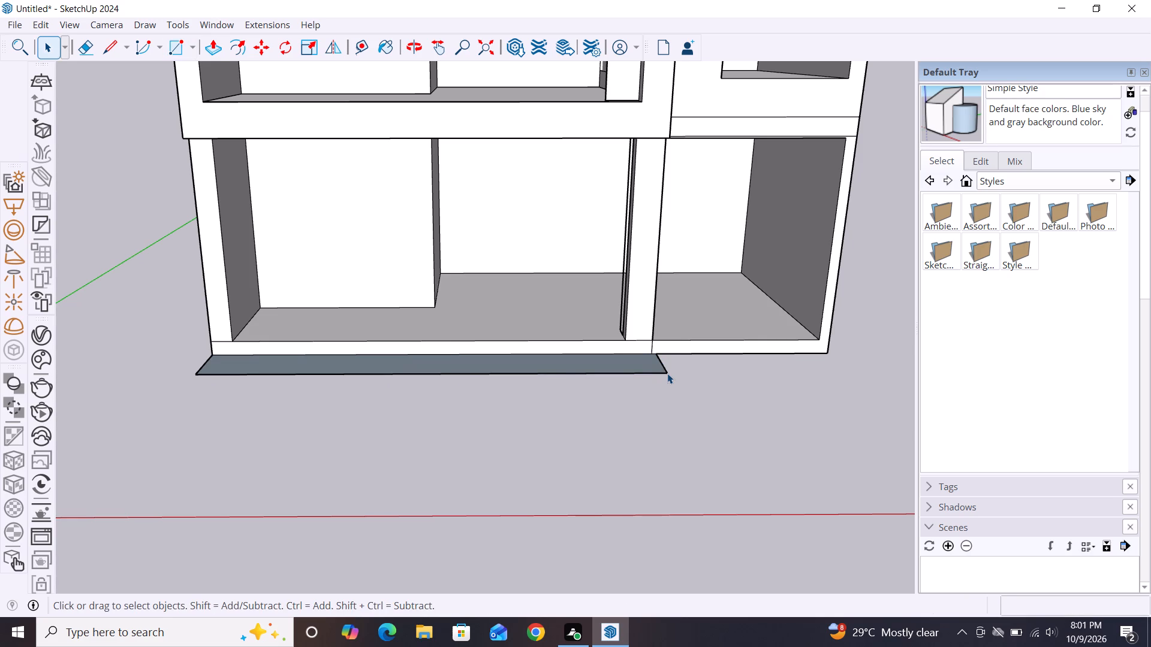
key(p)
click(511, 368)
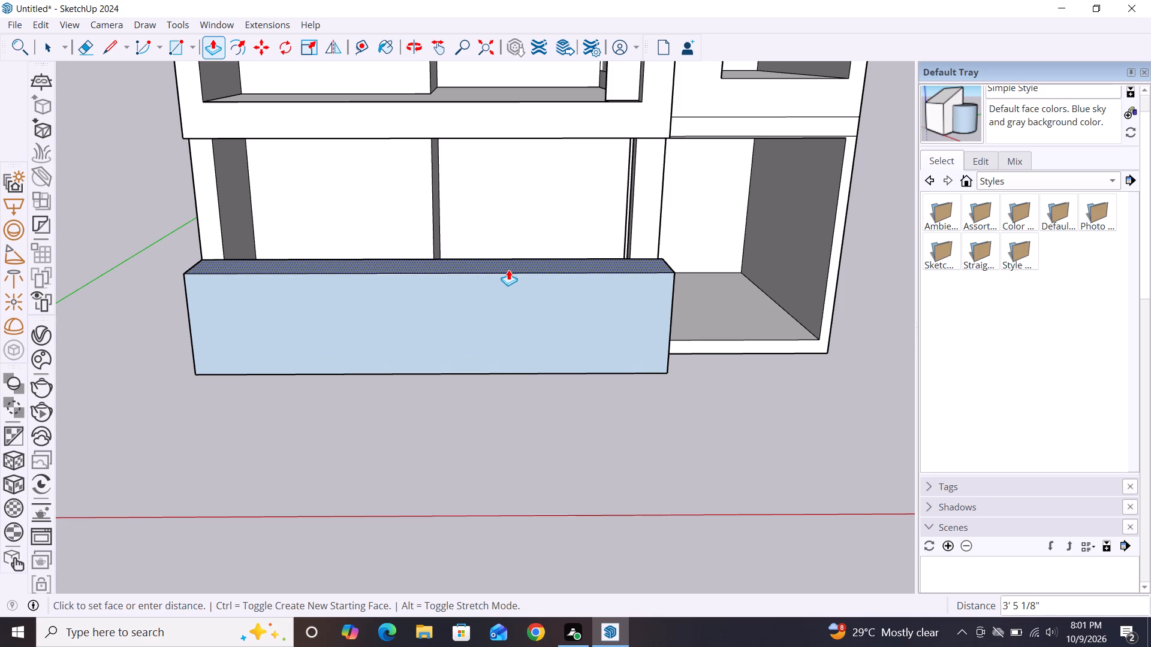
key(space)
Examine the front of the house block, including the new base strip and the narrower rooms' outer side.
scroll(489, 331, down, 7)
middle_drag(535, 370, 529, 403)
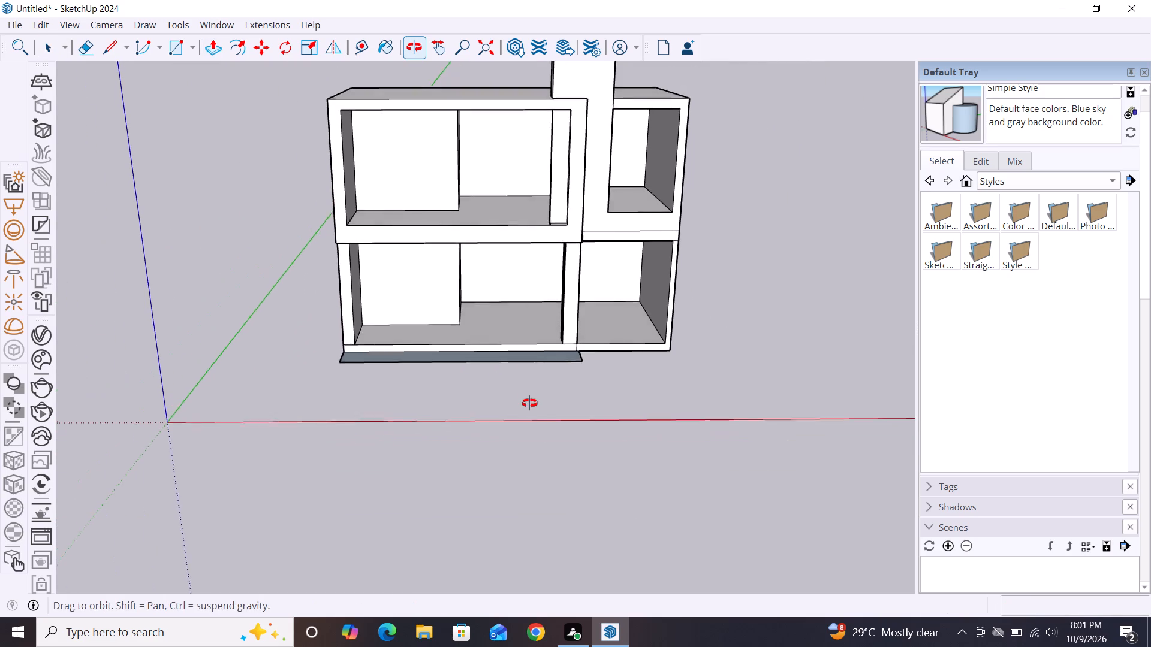
middle_drag(529, 403, 539, 345)
scroll(525, 325, down, 2)
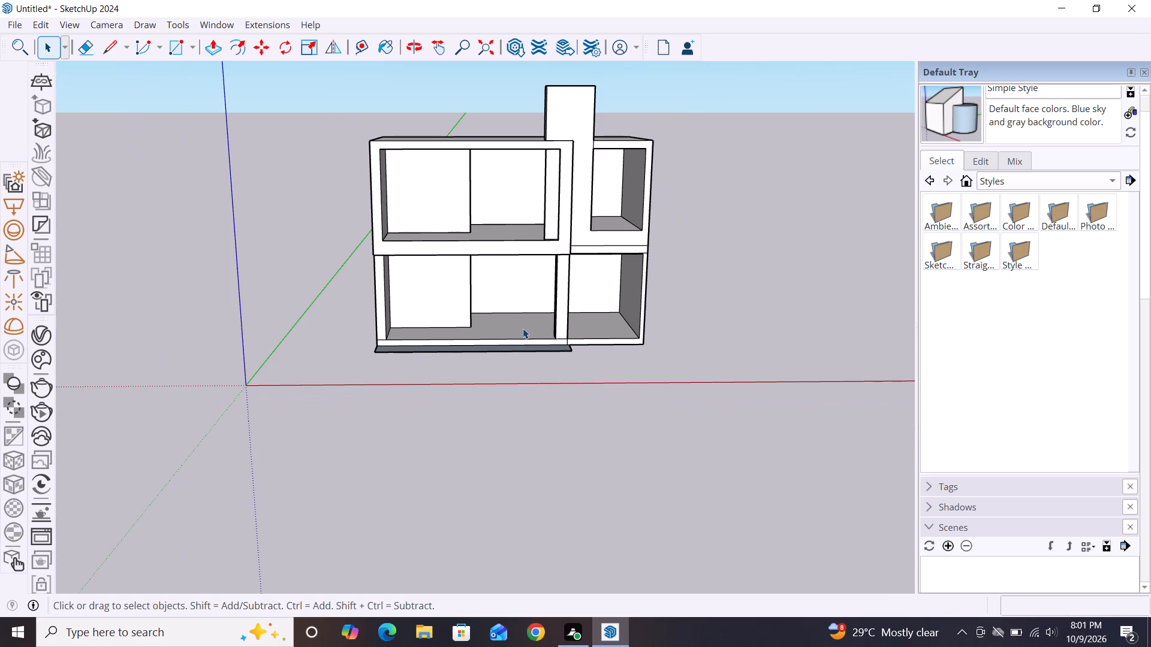
scroll(439, 300, down, 3)
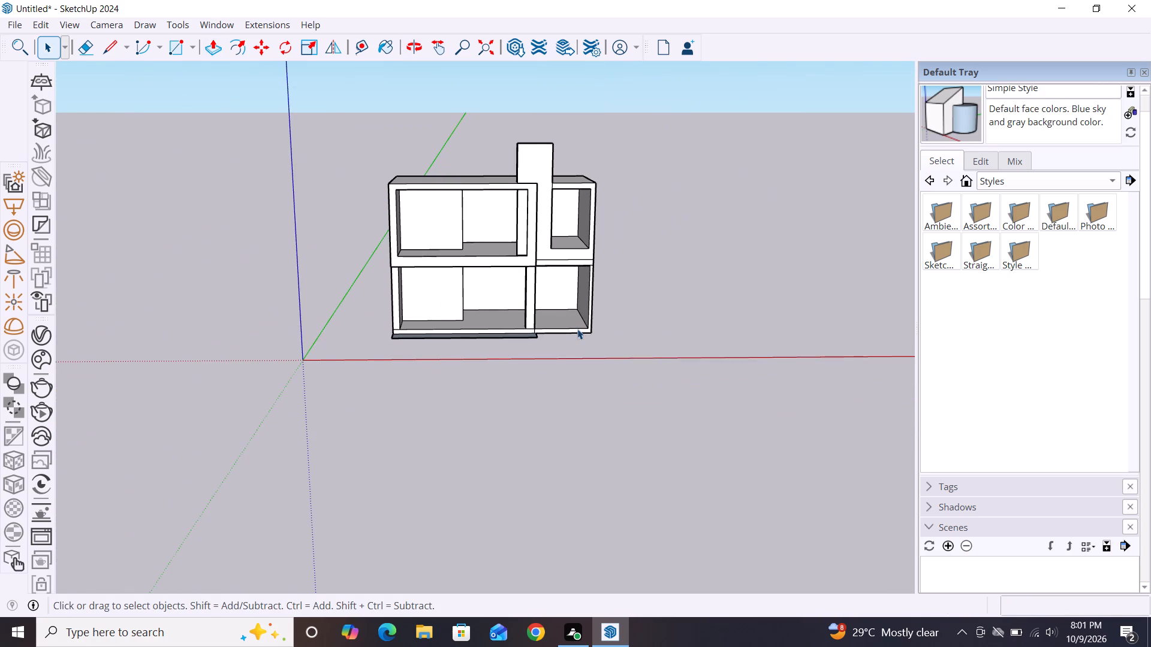
middle_drag(577, 329, 513, 325)
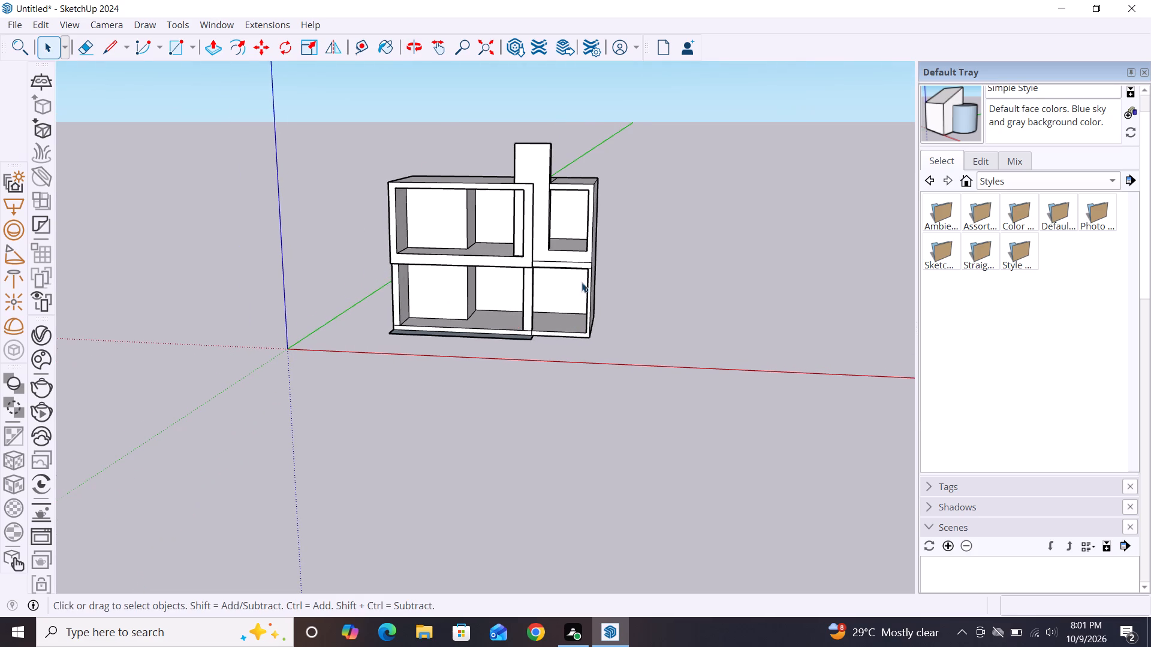
scroll(581, 282, up, 5)
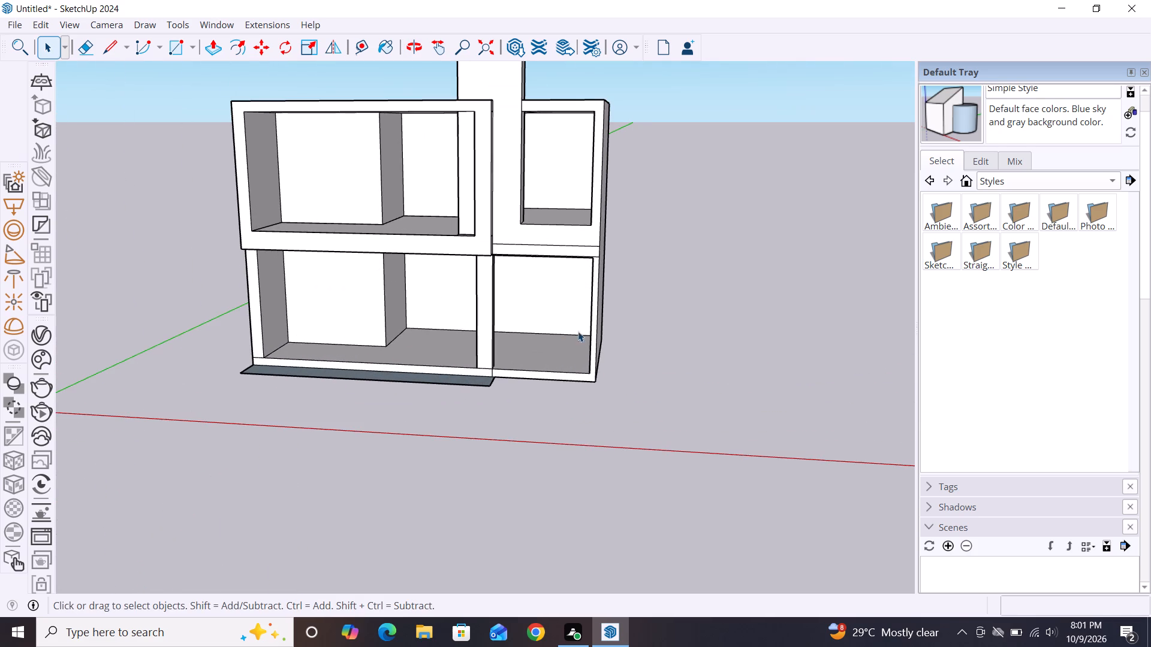
scroll(611, 347, down, 1)
scroll(634, 282, down, 3)
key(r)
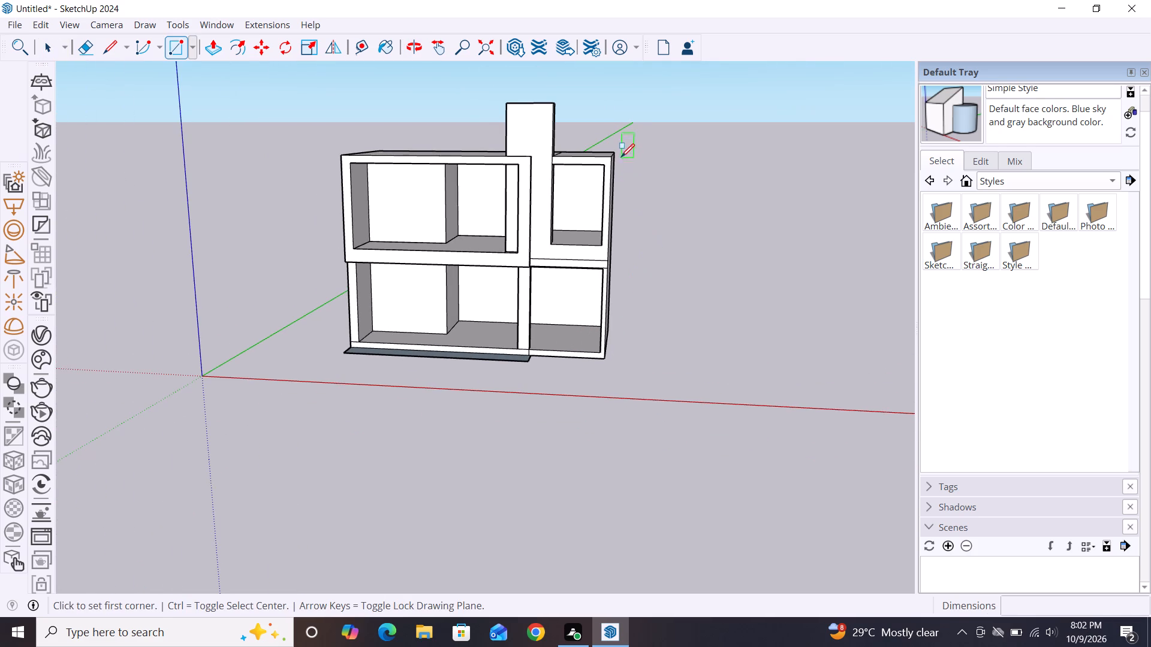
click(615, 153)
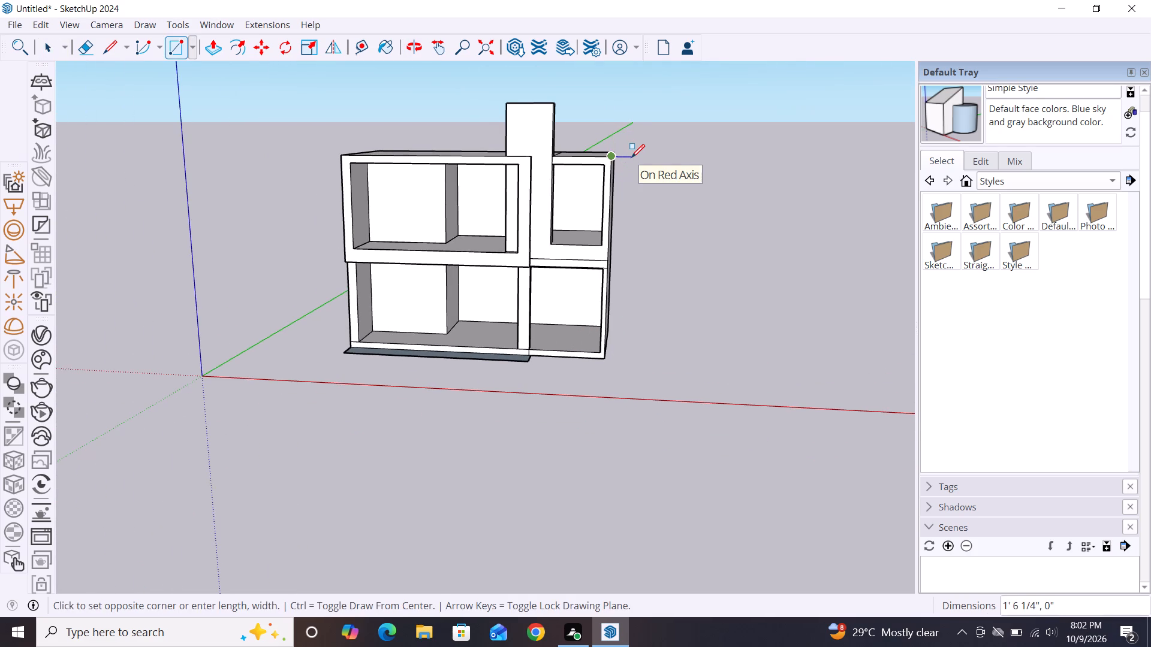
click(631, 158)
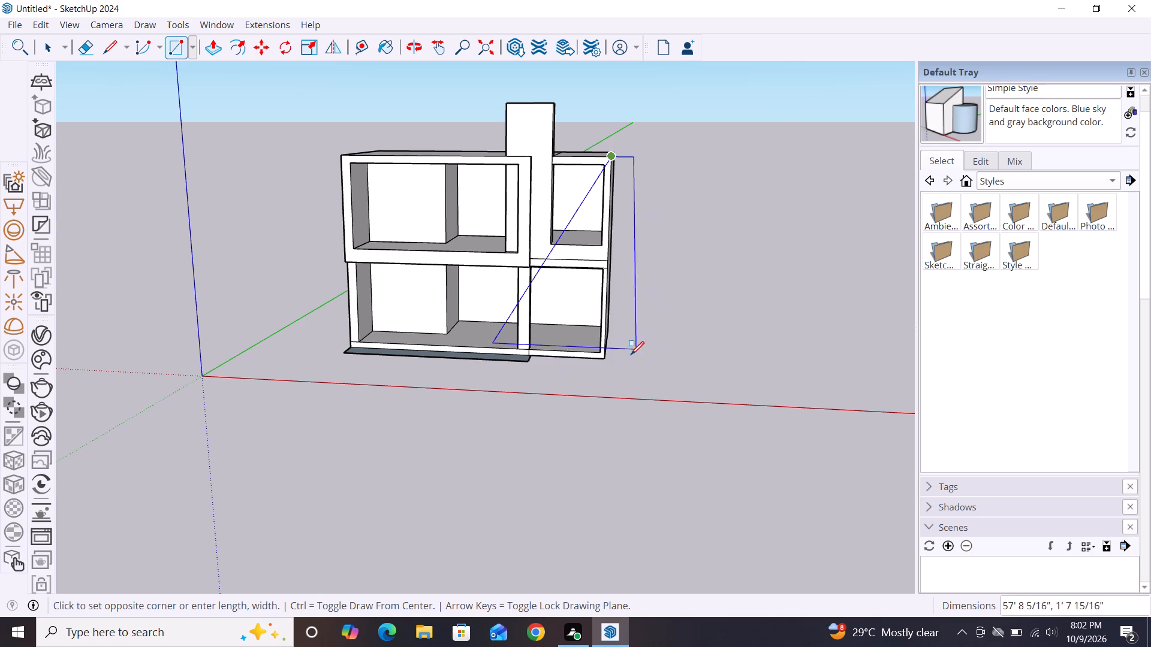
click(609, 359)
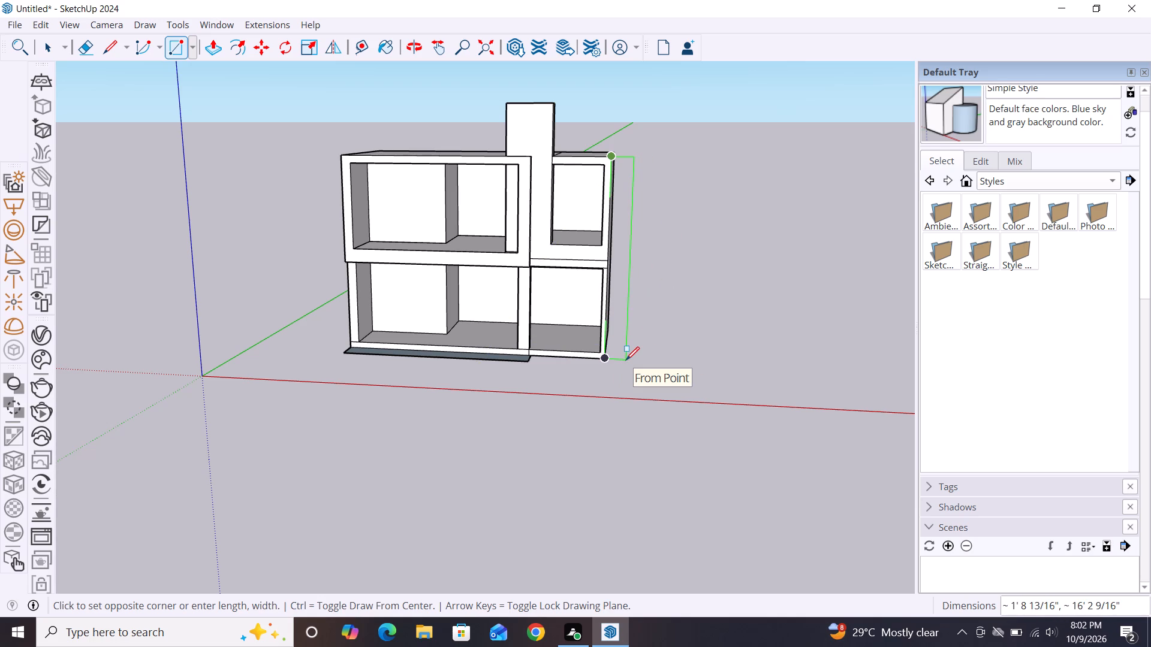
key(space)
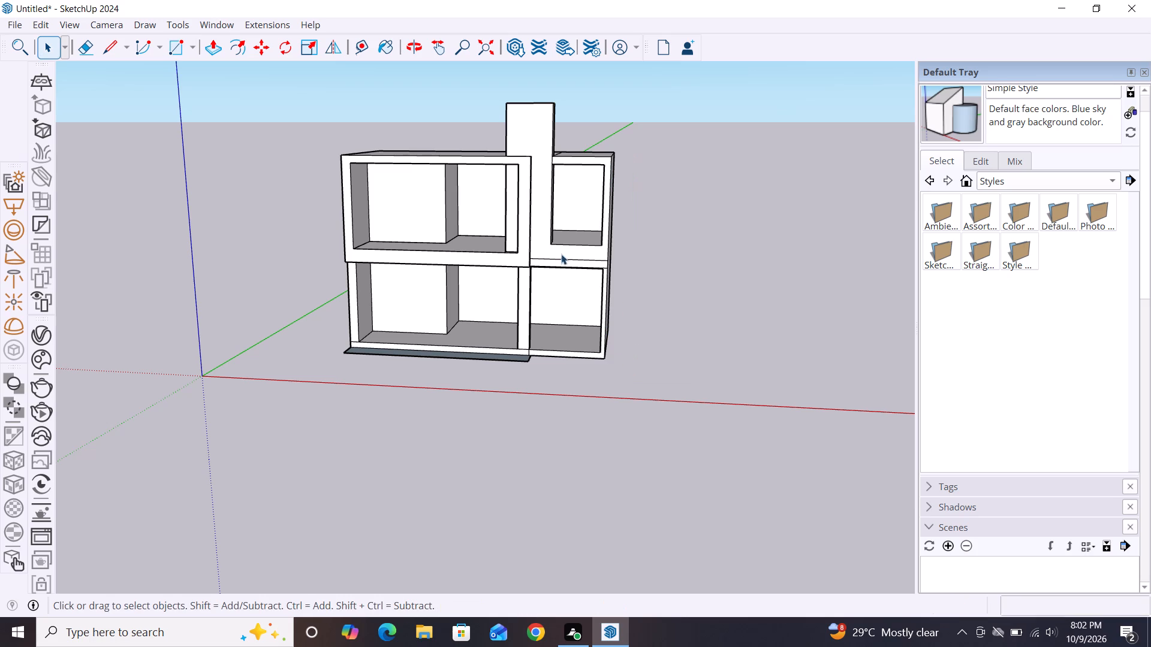
Pull the outer side wall beside the narrower rooms outward about 7".
scroll(561, 254, down, 3)
middle_drag(618, 323, 432, 340)
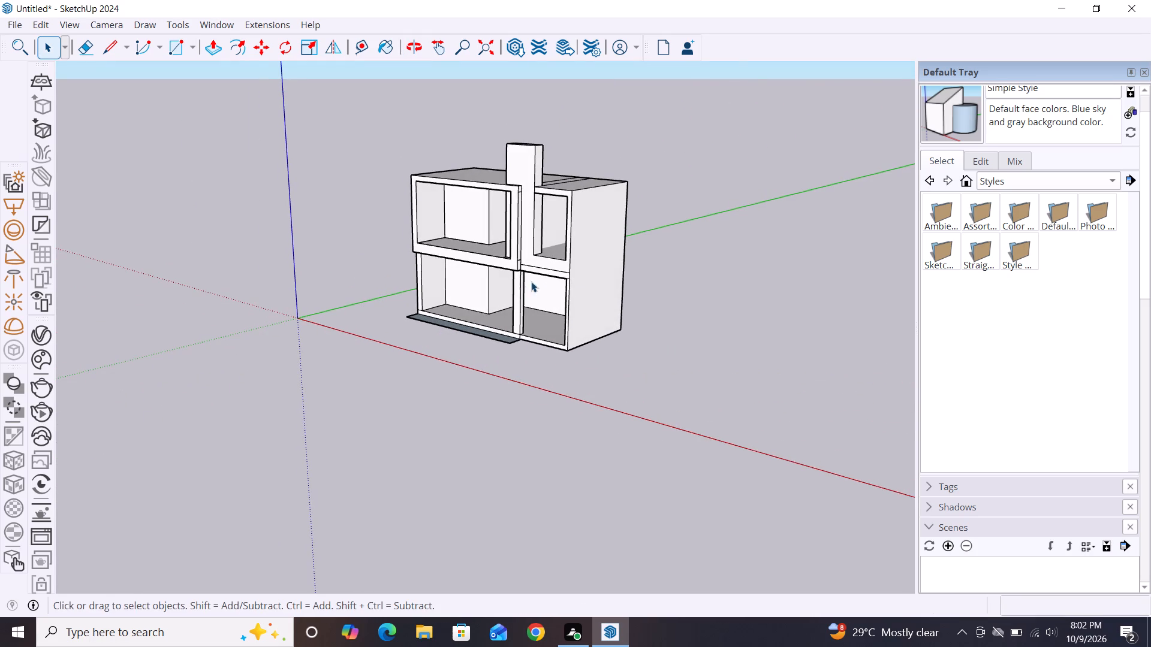
scroll(587, 271, up, 9)
key(p)
click(578, 242)
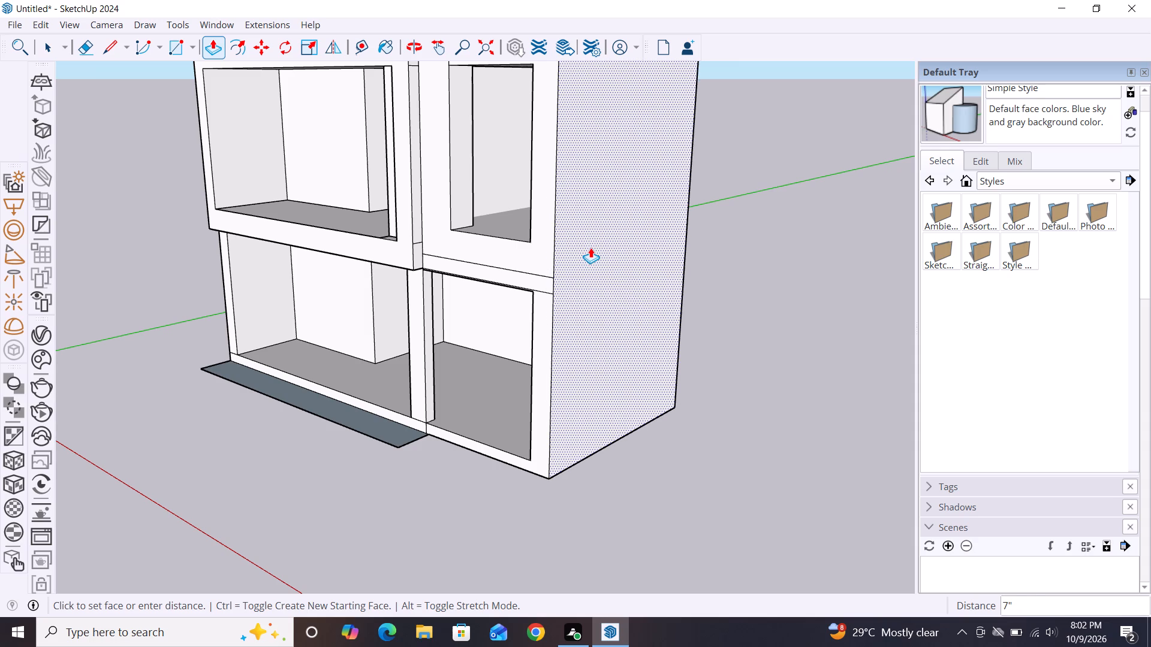
click(589, 247)
key(space)
Draw an upright rectangle about 16' 2 9/16" by 1' 3 5/8" against the front outer edge of the narrower rooms' side wall.
scroll(444, 245, down, 4)
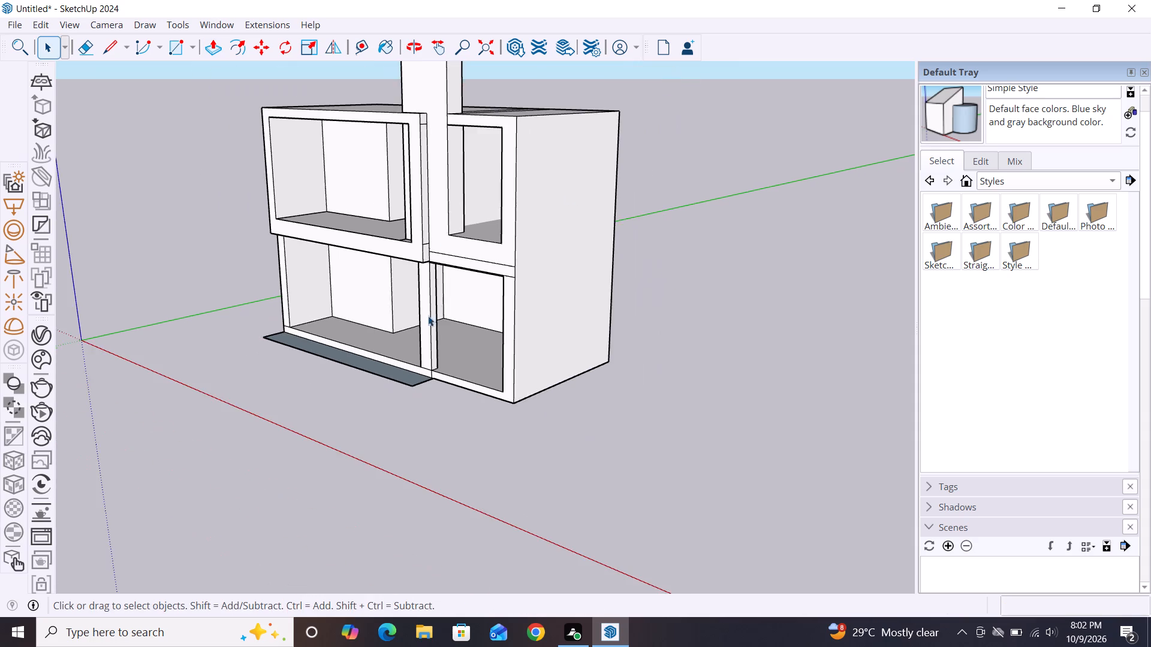
middle_drag(414, 341, 656, 332)
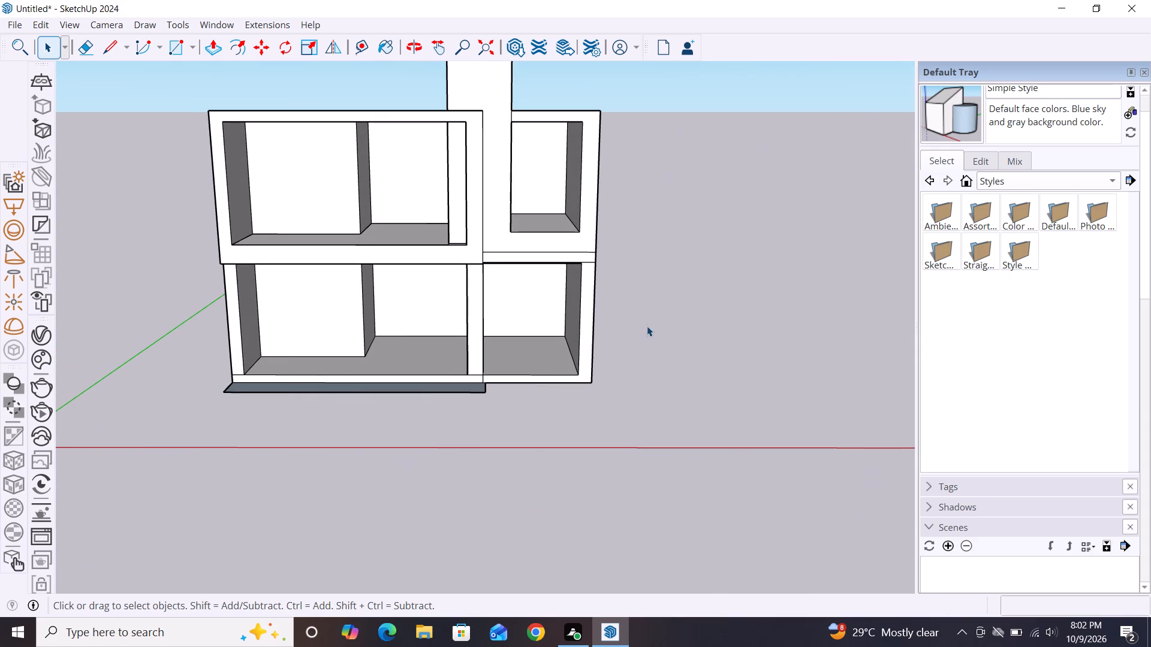
scroll(631, 295, up, 2)
scroll(631, 295, down, 3)
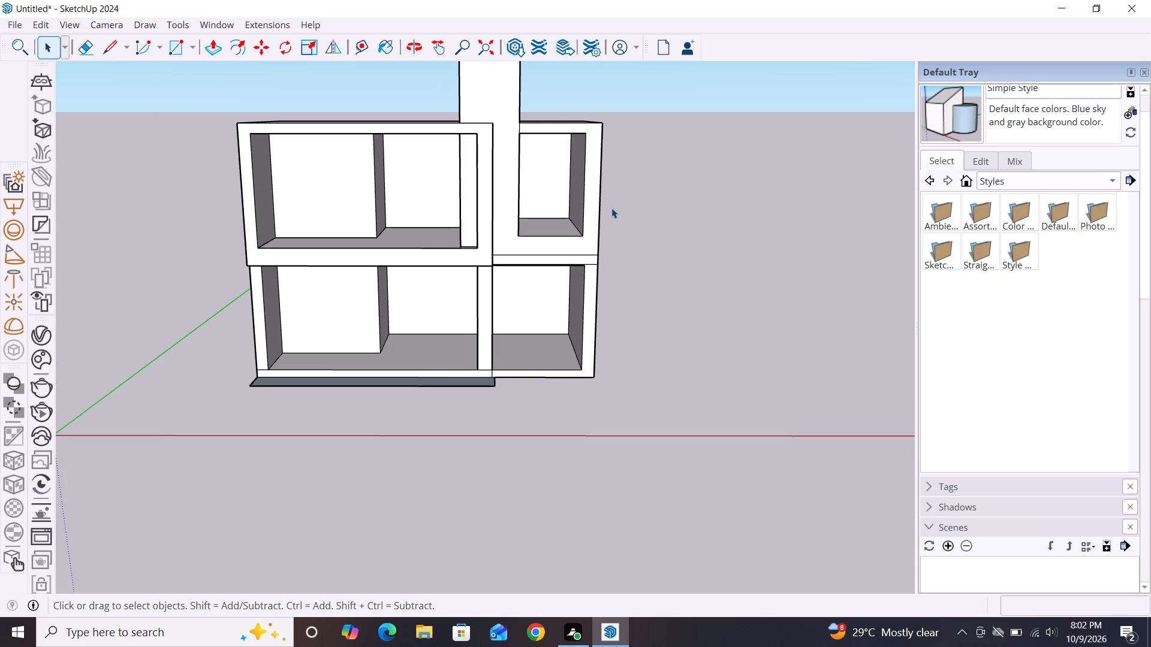
key(r)
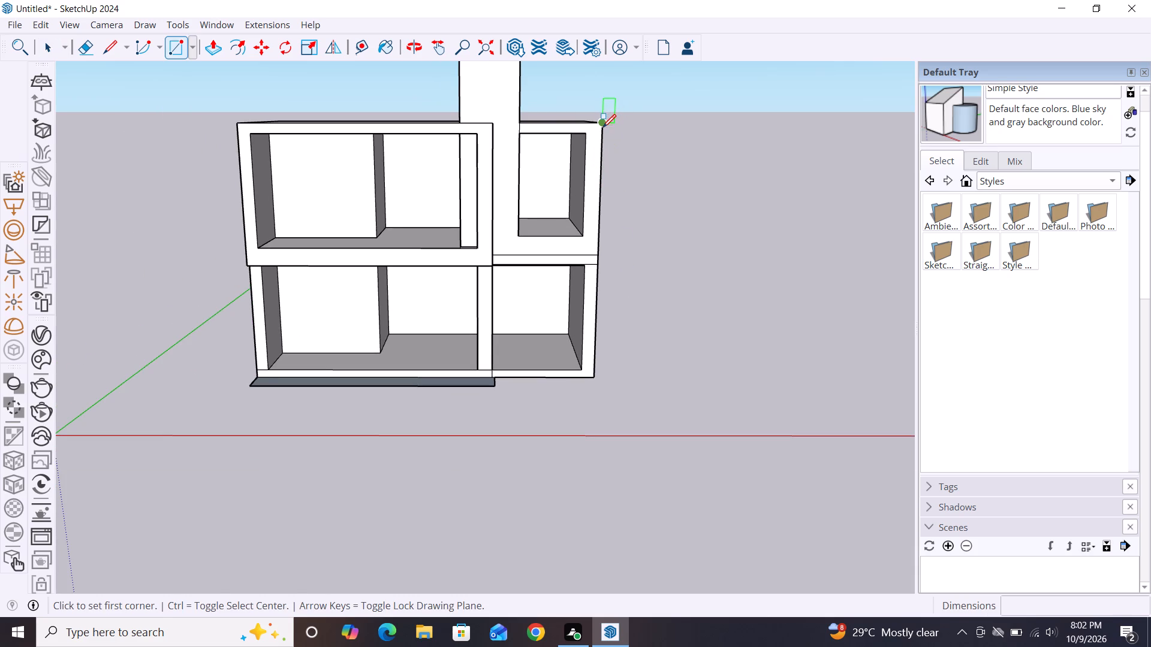
click(602, 128)
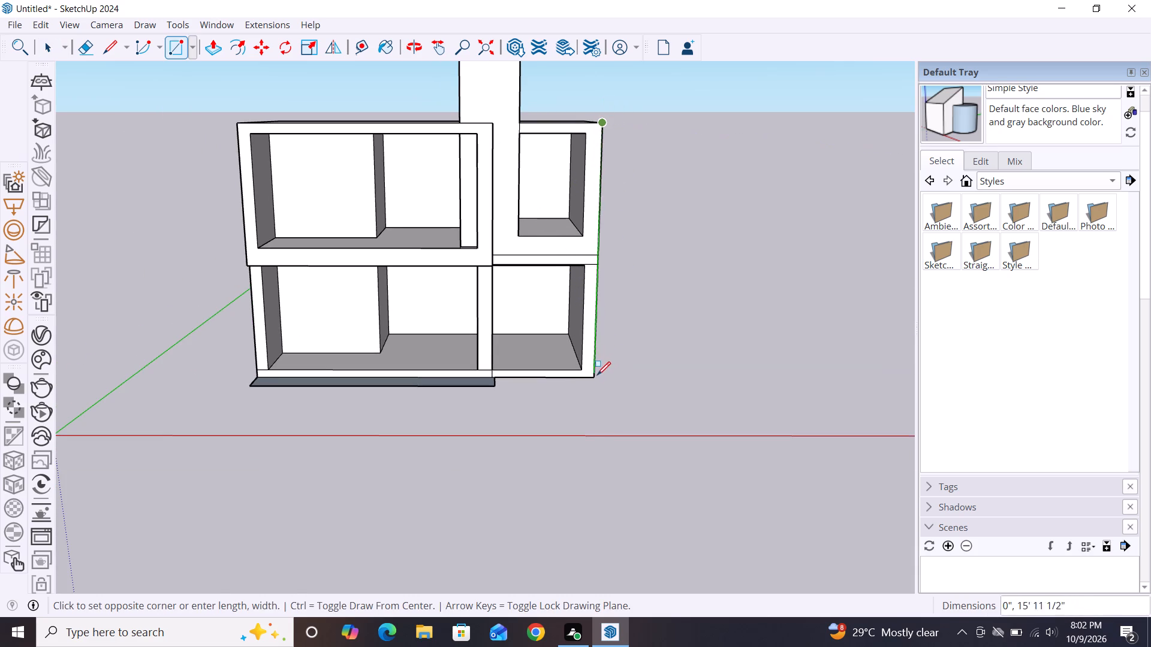
click(596, 375)
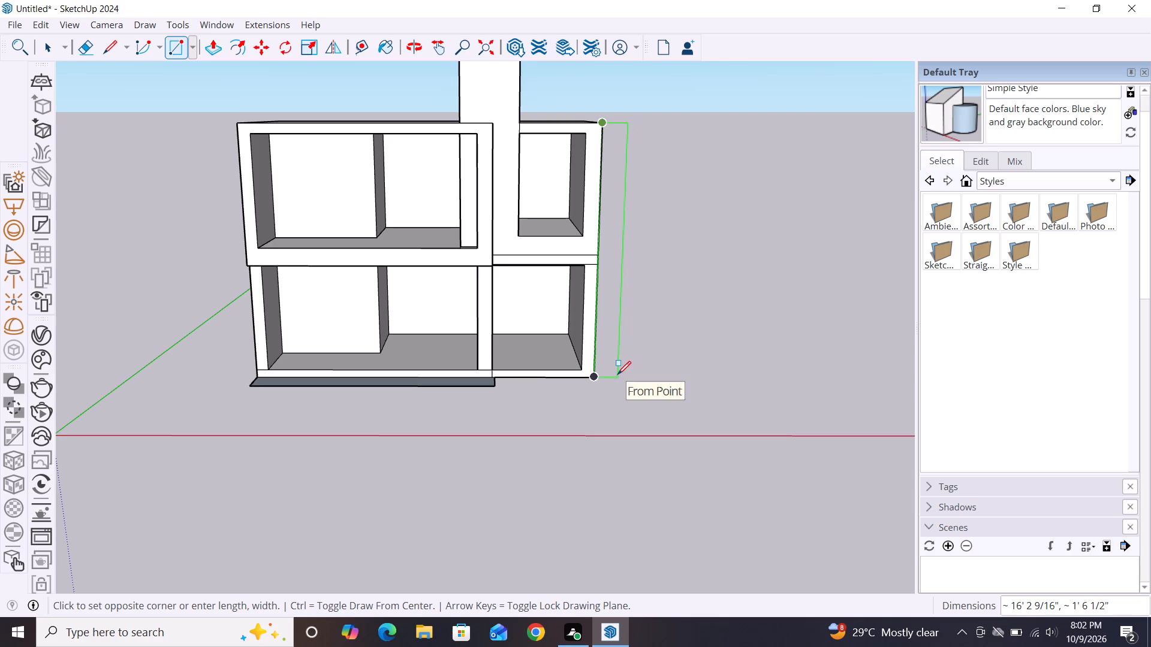
click(614, 376)
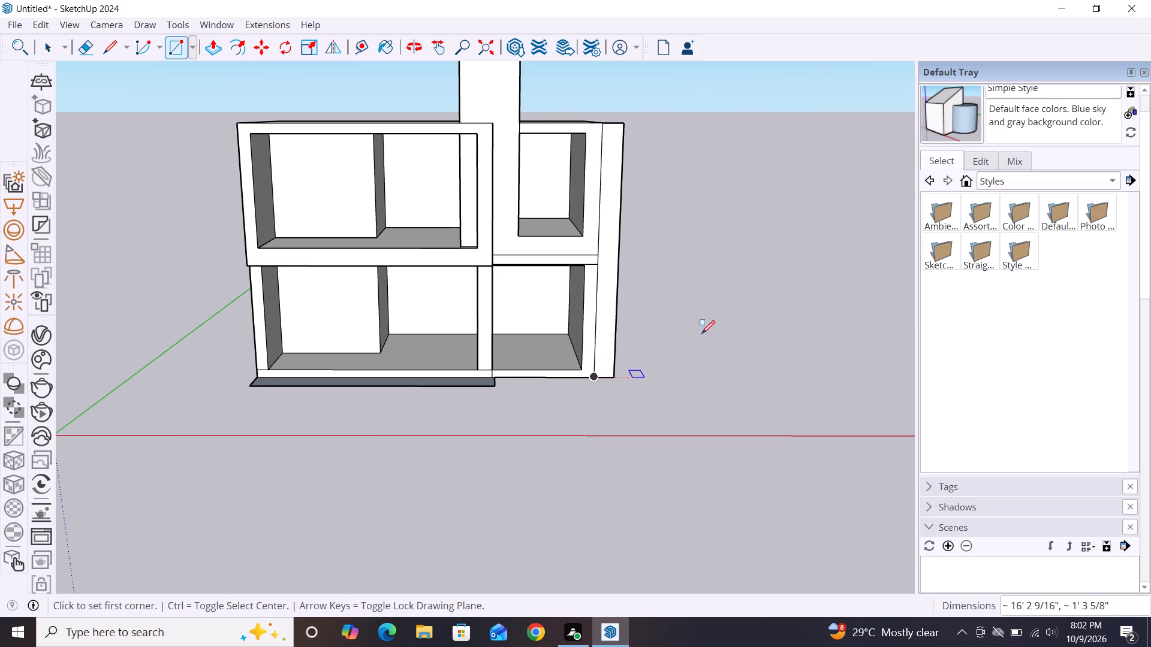
Extrude the upright rectangle 10' back along the outer side wall.
scroll(702, 316, down, 7)
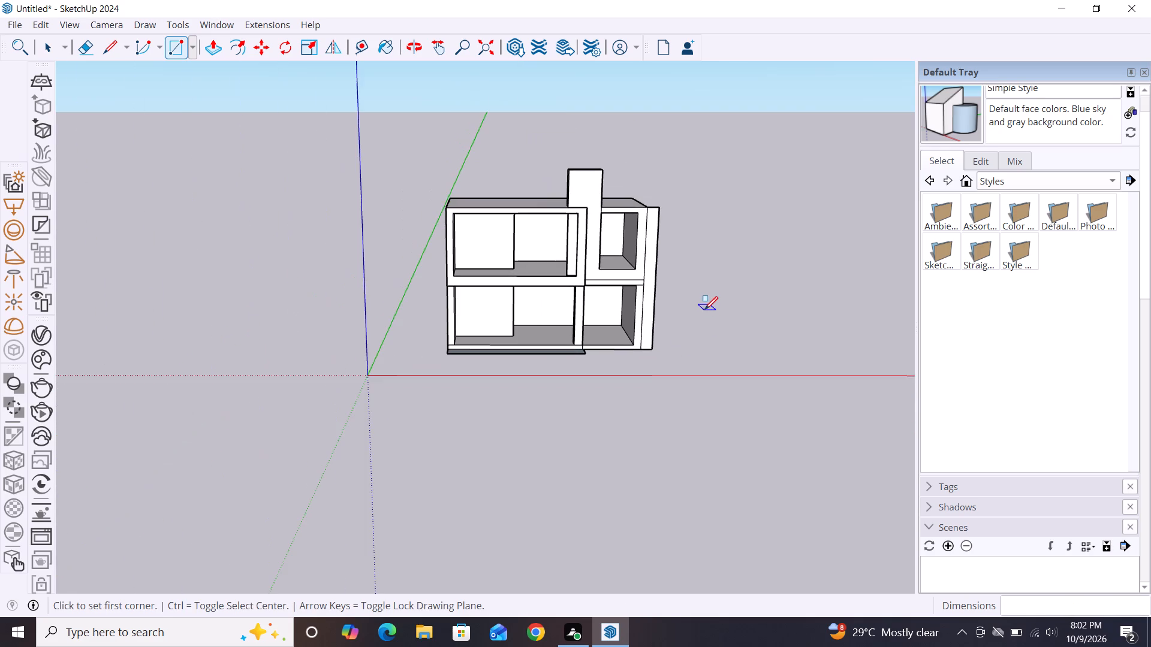
middle_drag(712, 344, 196, 385)
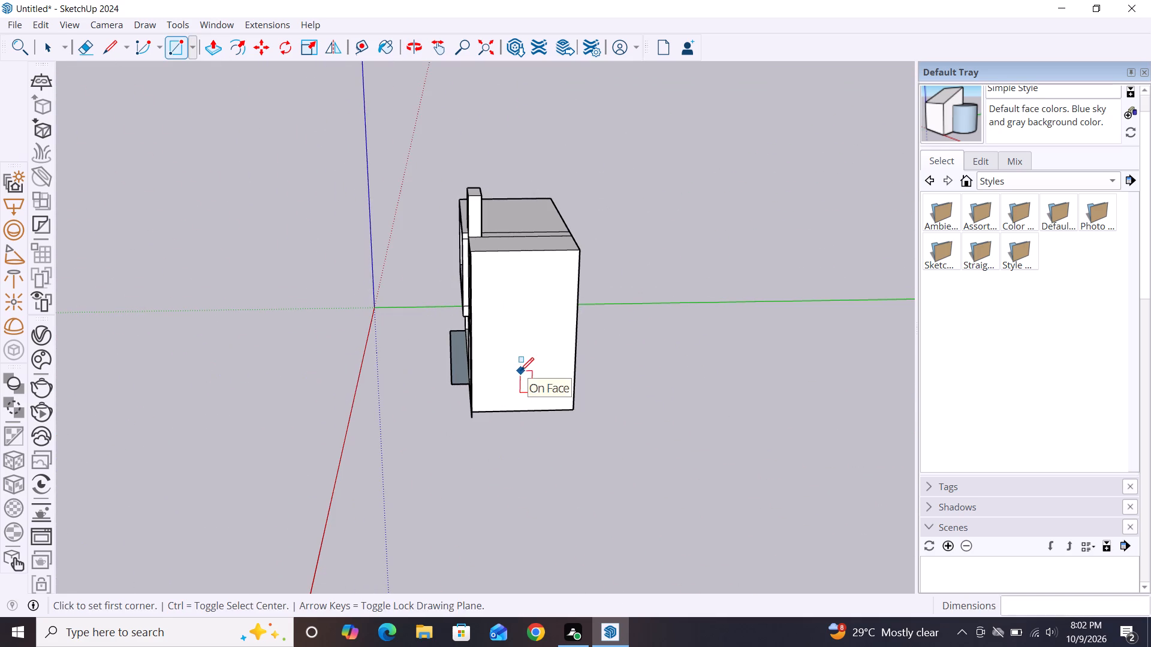
key(space)
scroll(596, 347, down, 3)
middle_drag(569, 418, 291, 430)
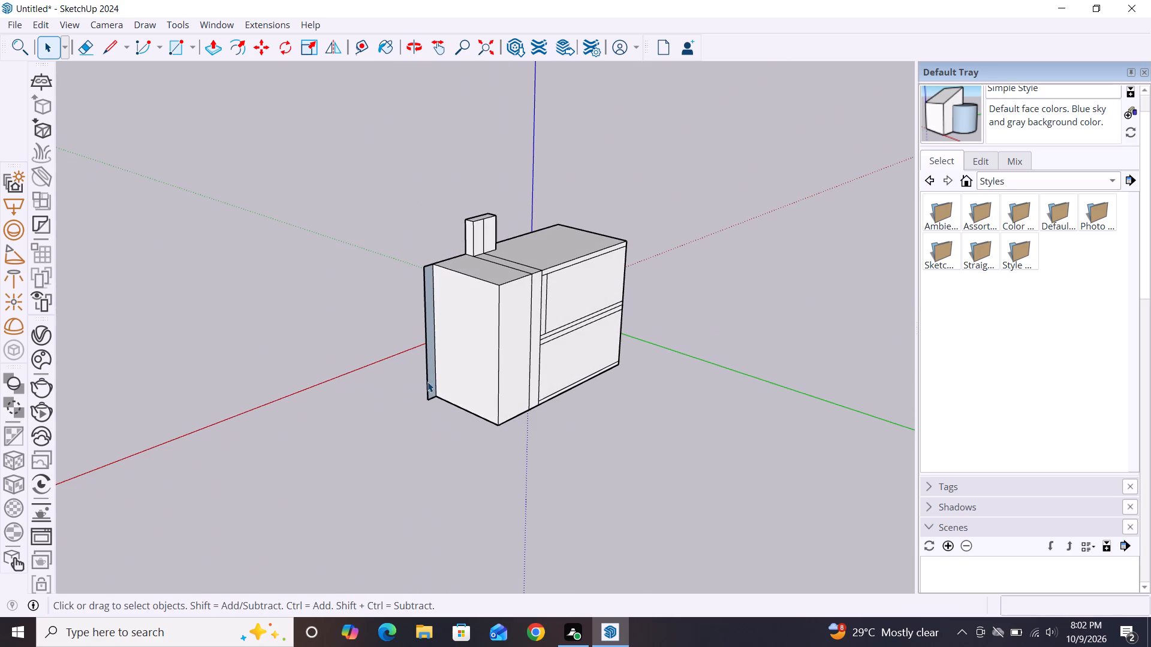
key(p)
click(432, 368)
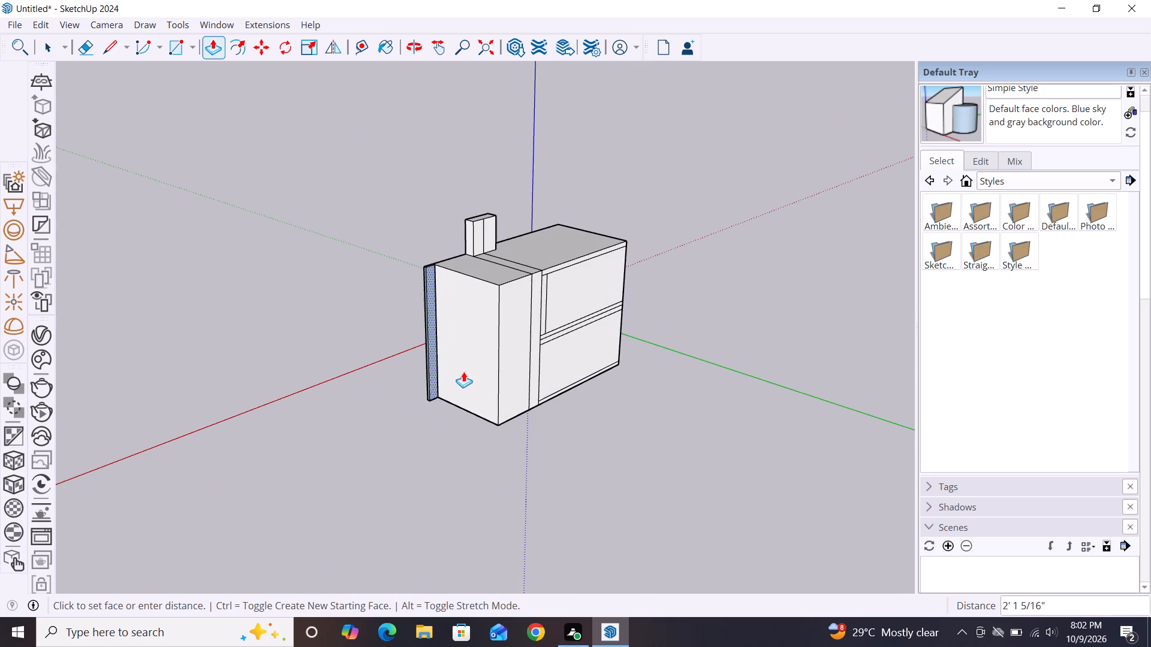
click(522, 334)
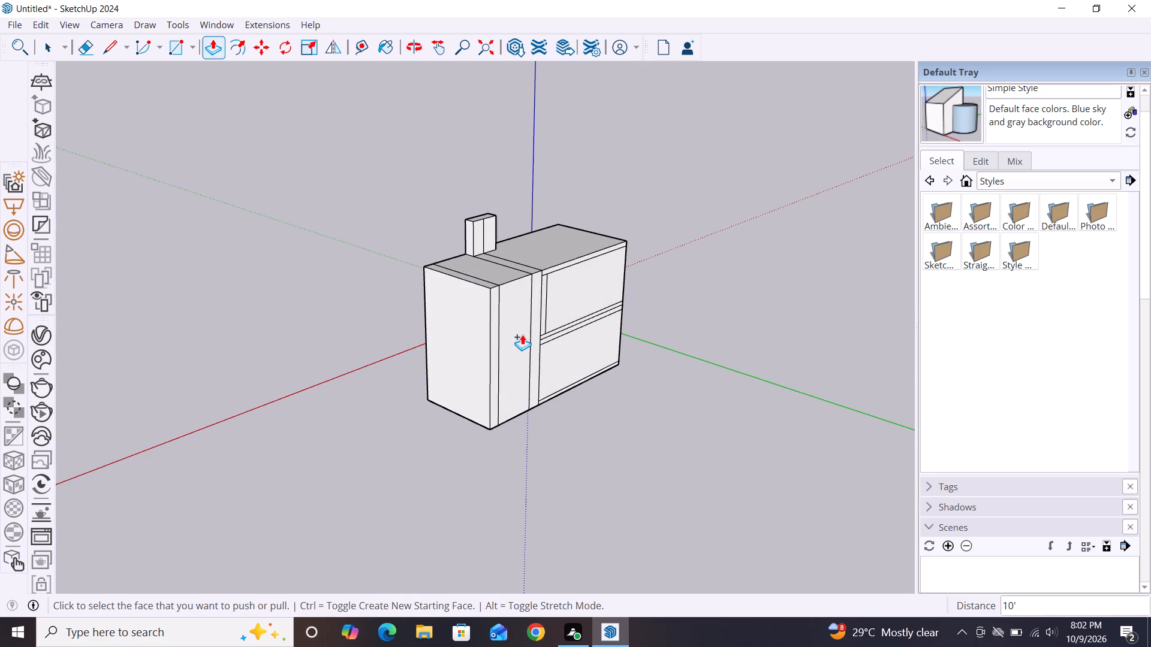
key(space)
Pull the top face of the new outer side wall up about 7' 4" above the roof.
middle_drag(338, 398, 887, 453)
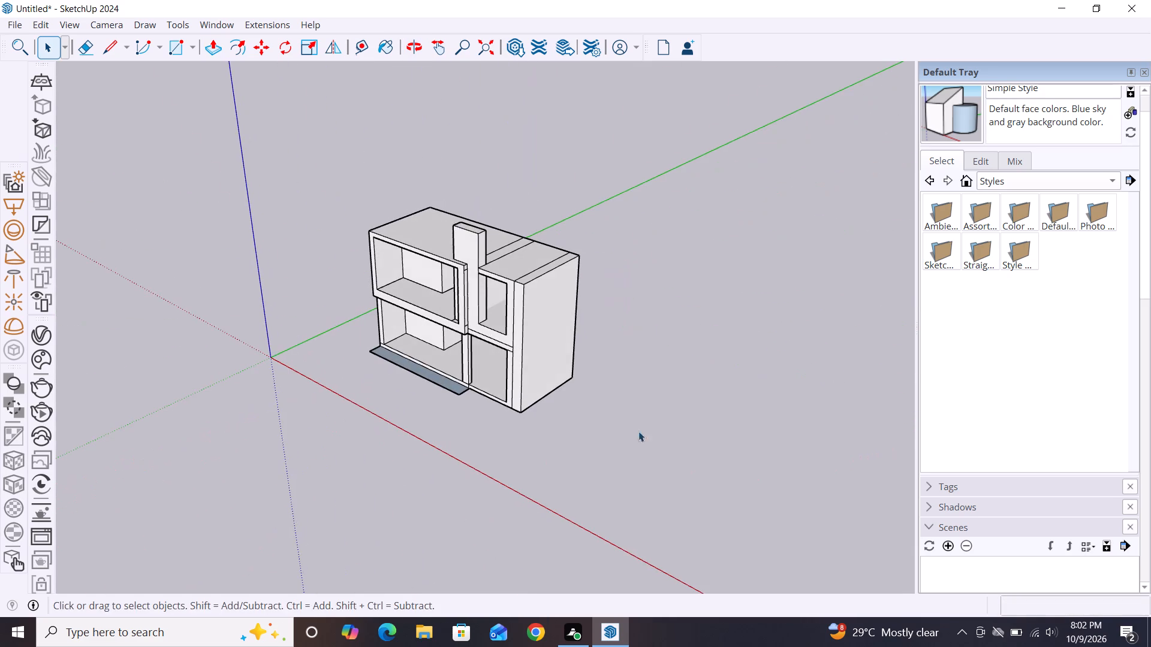
middle_drag(405, 429, 719, 426)
scroll(578, 282, up, 3)
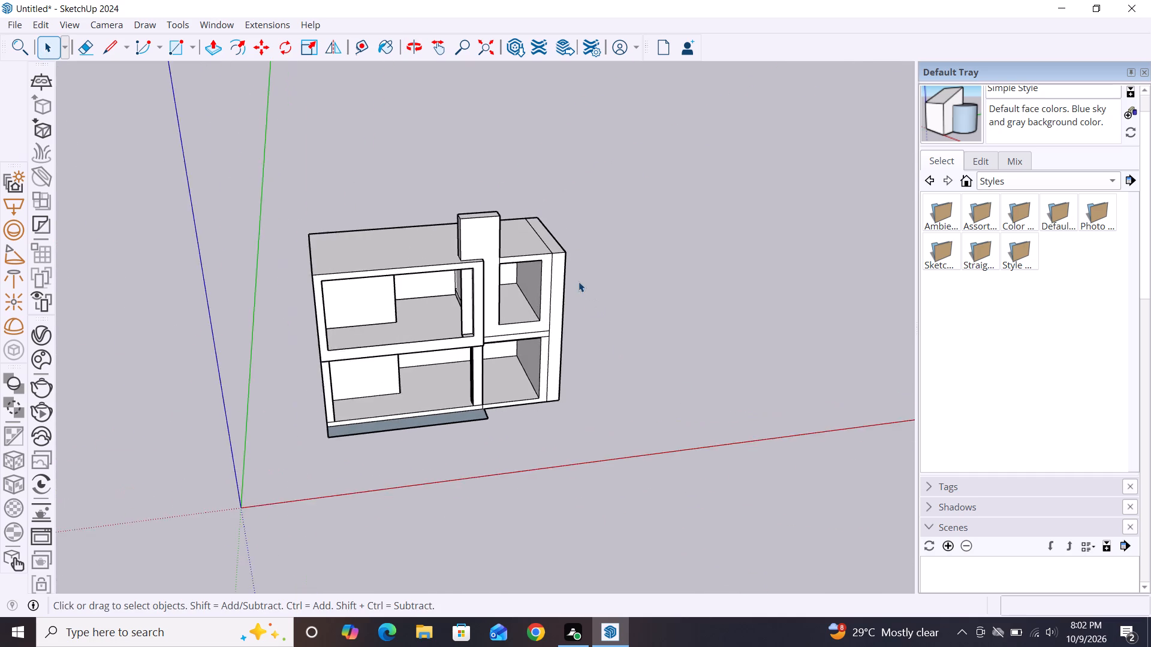
scroll(578, 282, up, 4)
scroll(574, 274, down, 2)
key(p)
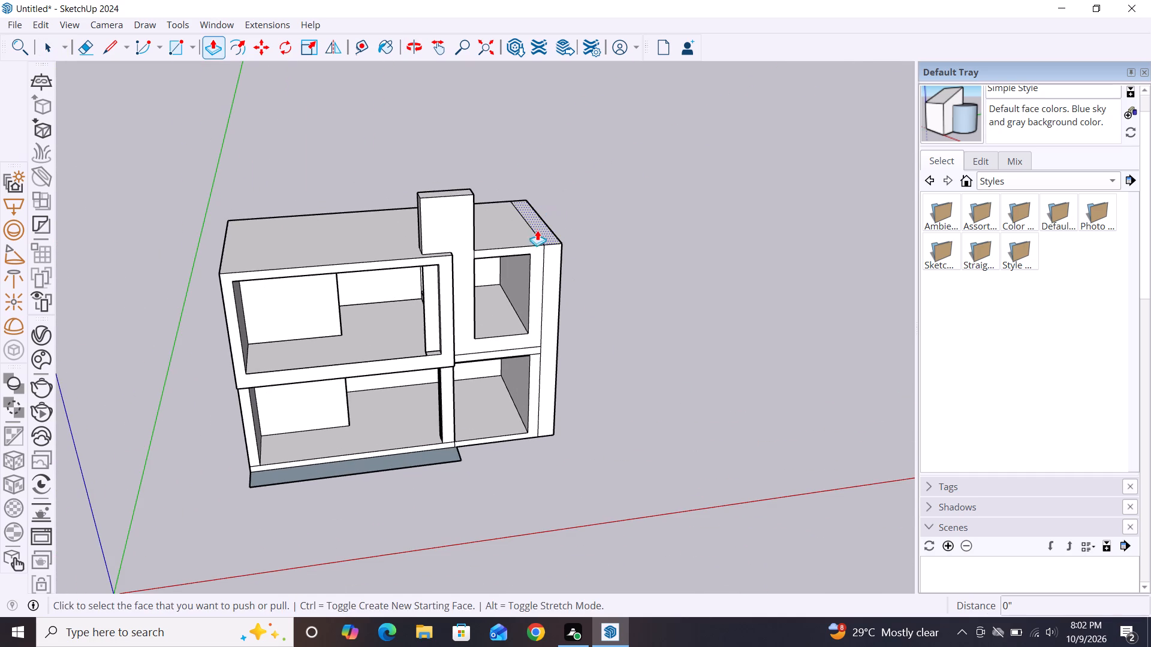
click(547, 239)
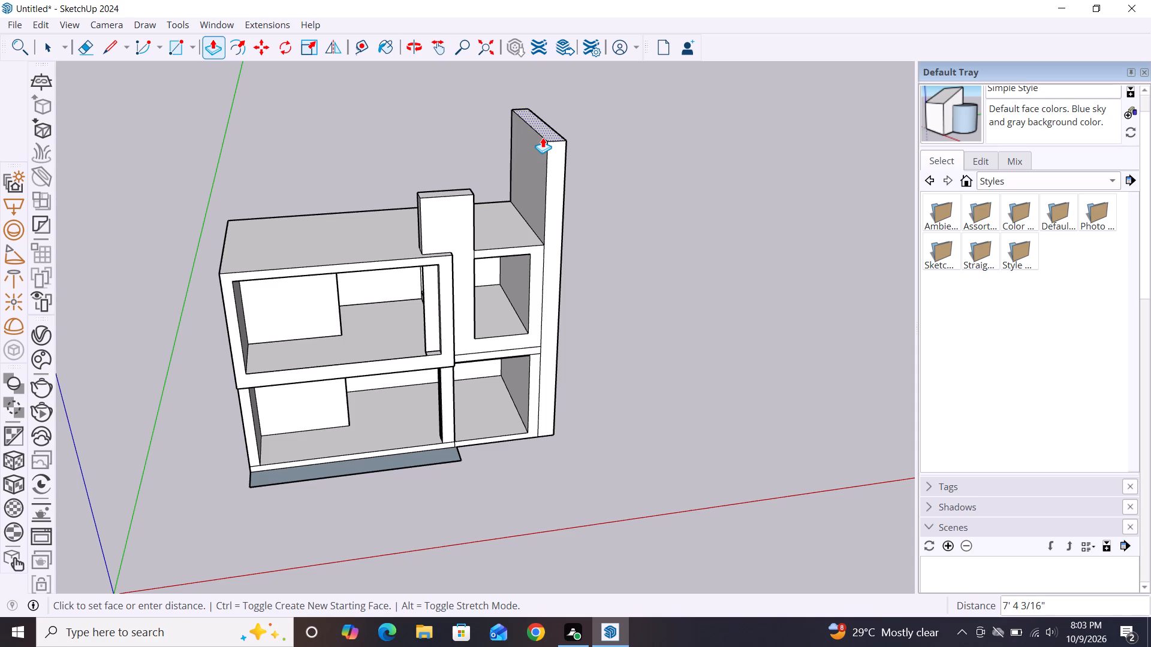
click(543, 137)
Raise the roof face over the narrower rooms by about 5 1/2".
click(490, 236)
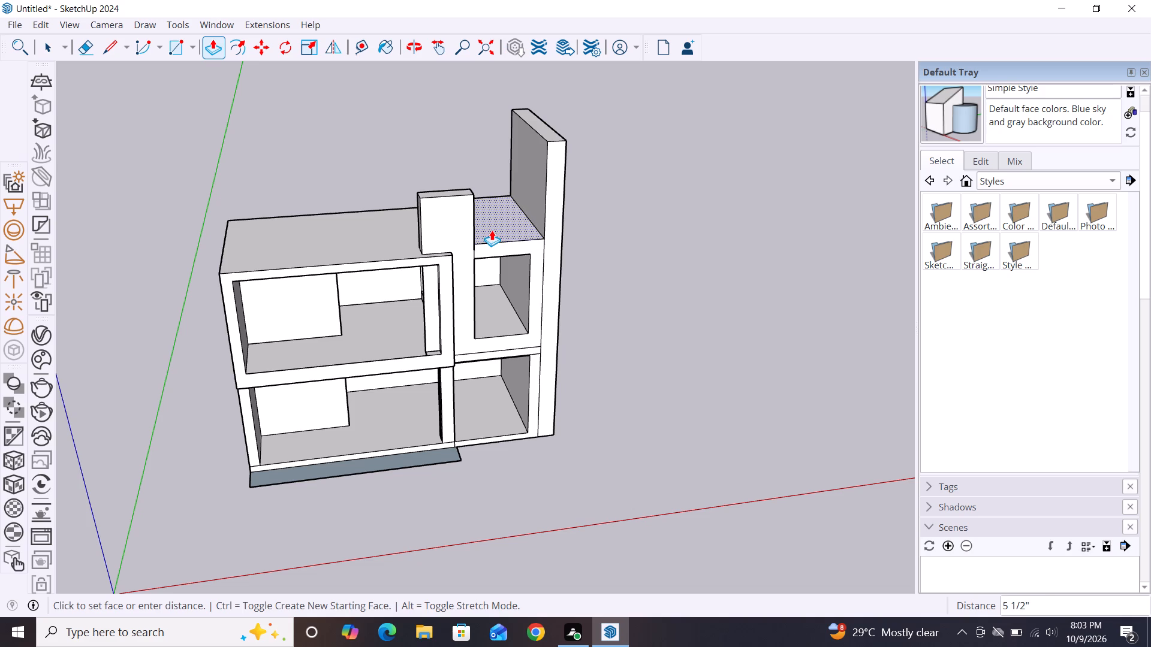
click(492, 230)
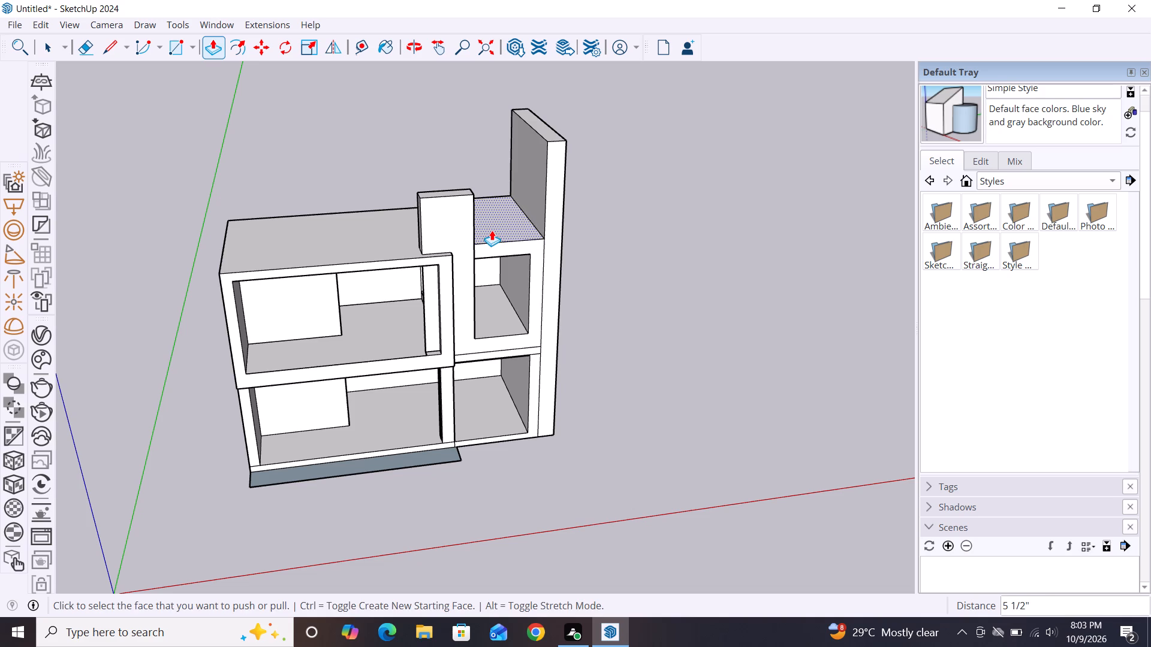
Pull the top of the front tower up about 3' 3 13/16", using the raised side wall's top as reference.
click(450, 192)
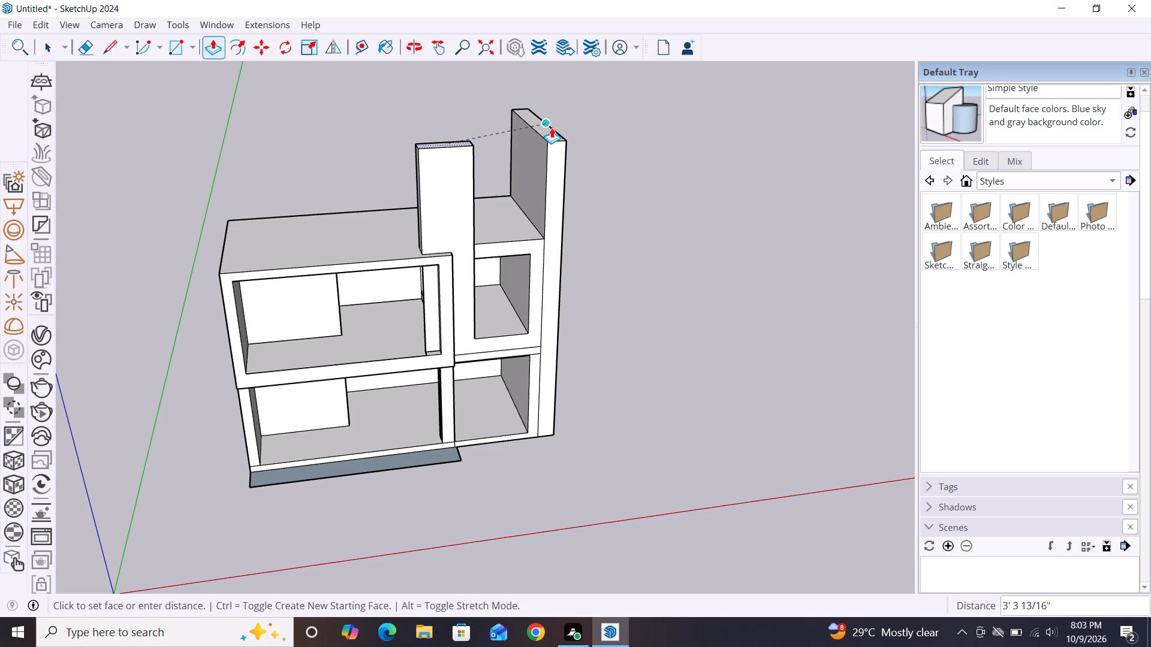
click(552, 128)
key(space)
Pull the top of the front tower up a further 4' 4 3/8", past the raised side wall.
scroll(638, 207, down, 3)
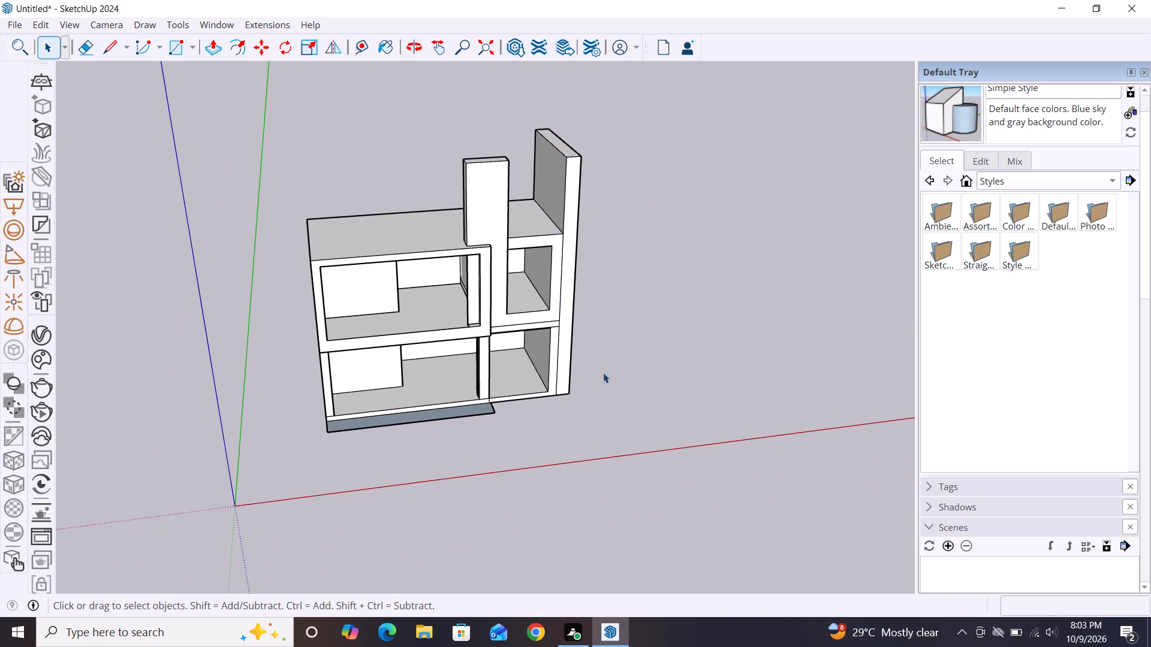
middle_drag(603, 373, 510, 314)
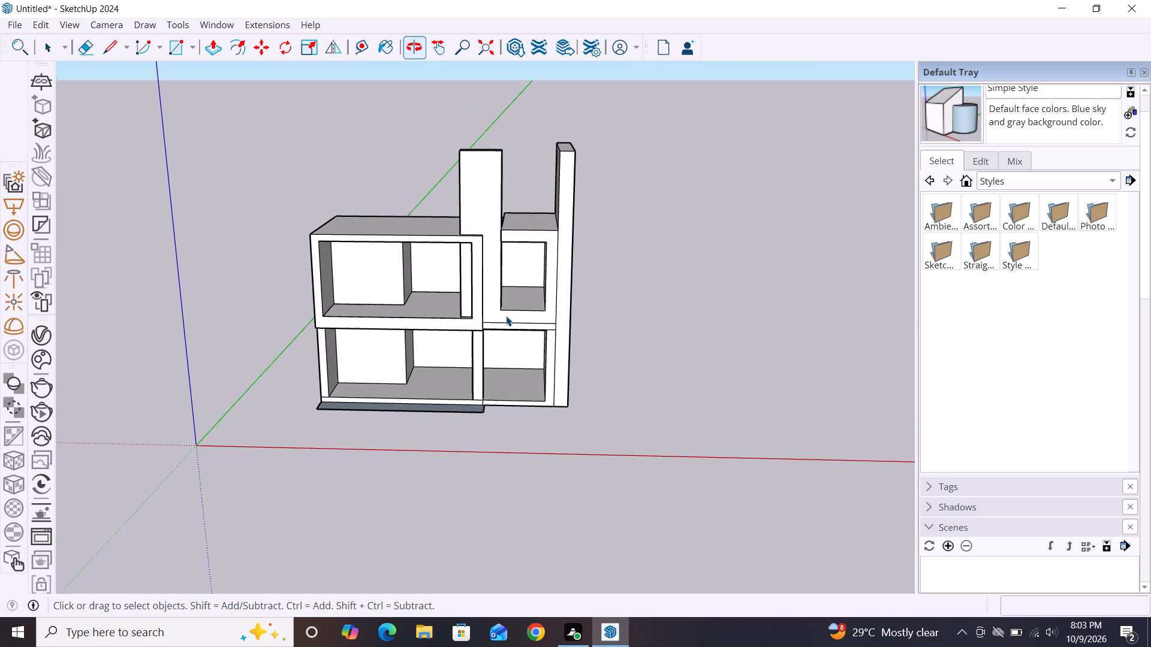
scroll(506, 316, down, 1)
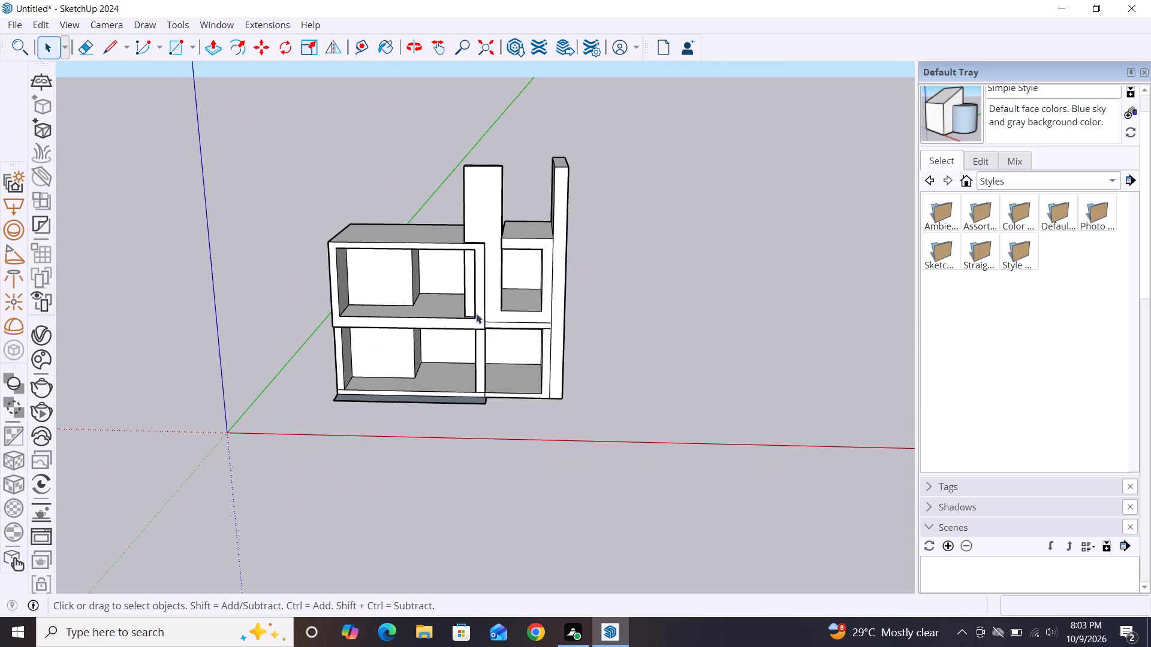
middle_drag(367, 337, 690, 377)
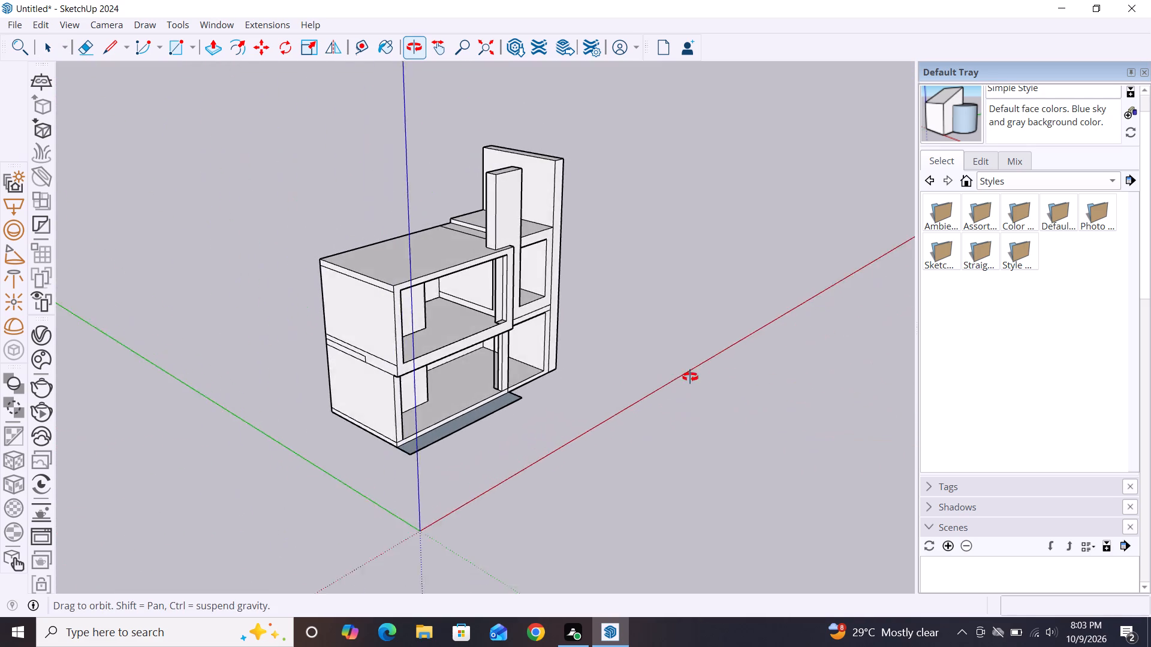
middle_drag(690, 377, 722, 374)
middle_drag(349, 362, 721, 440)
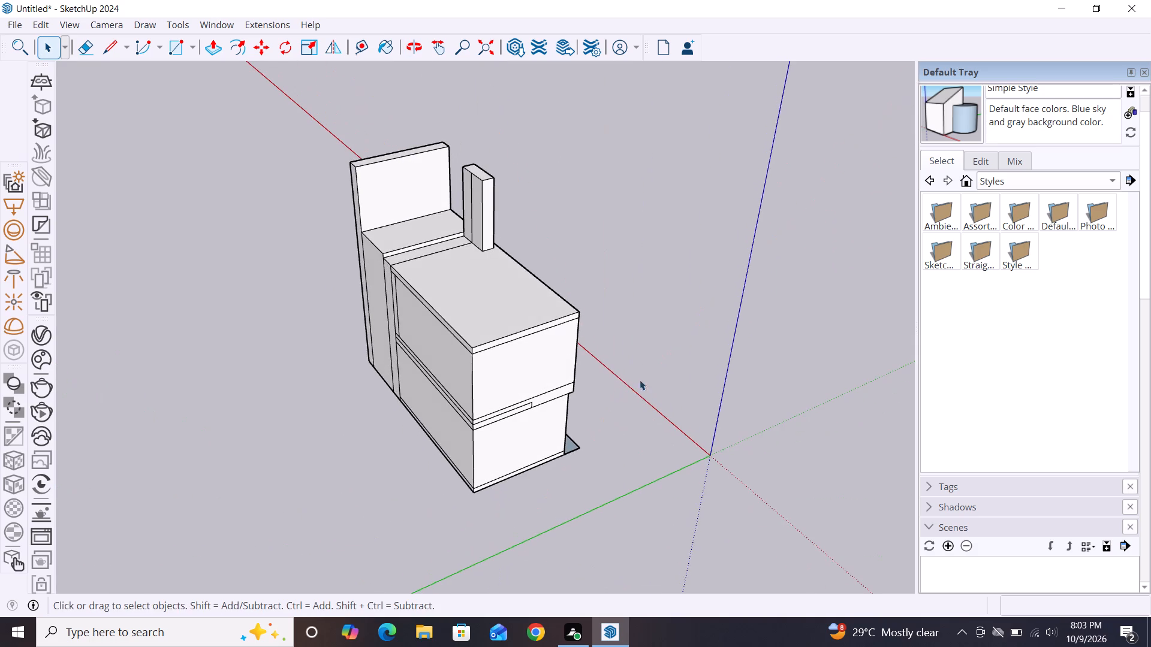
scroll(539, 321, up, 3)
scroll(539, 321, down, 2)
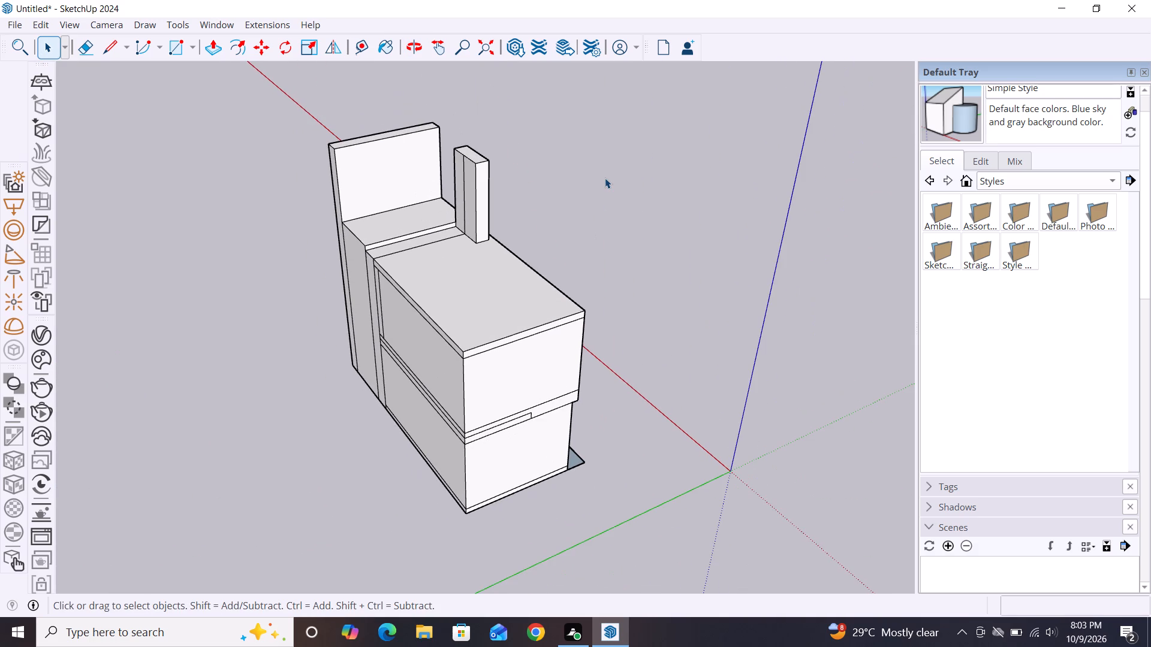
key(p)
click(477, 158)
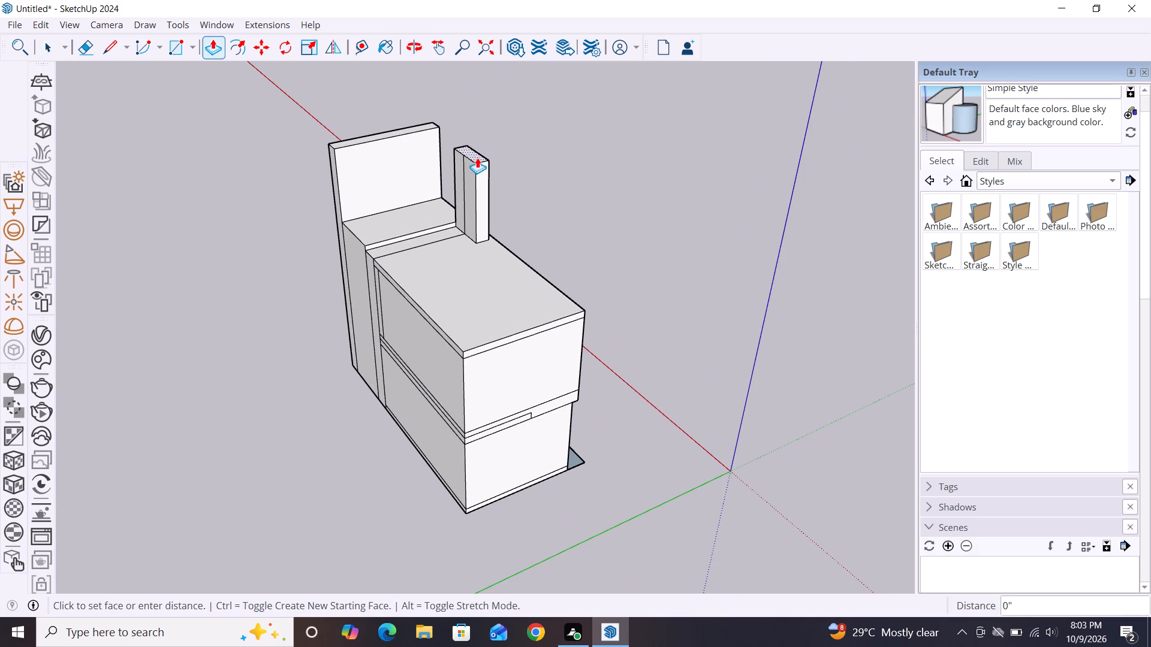
click(484, 106)
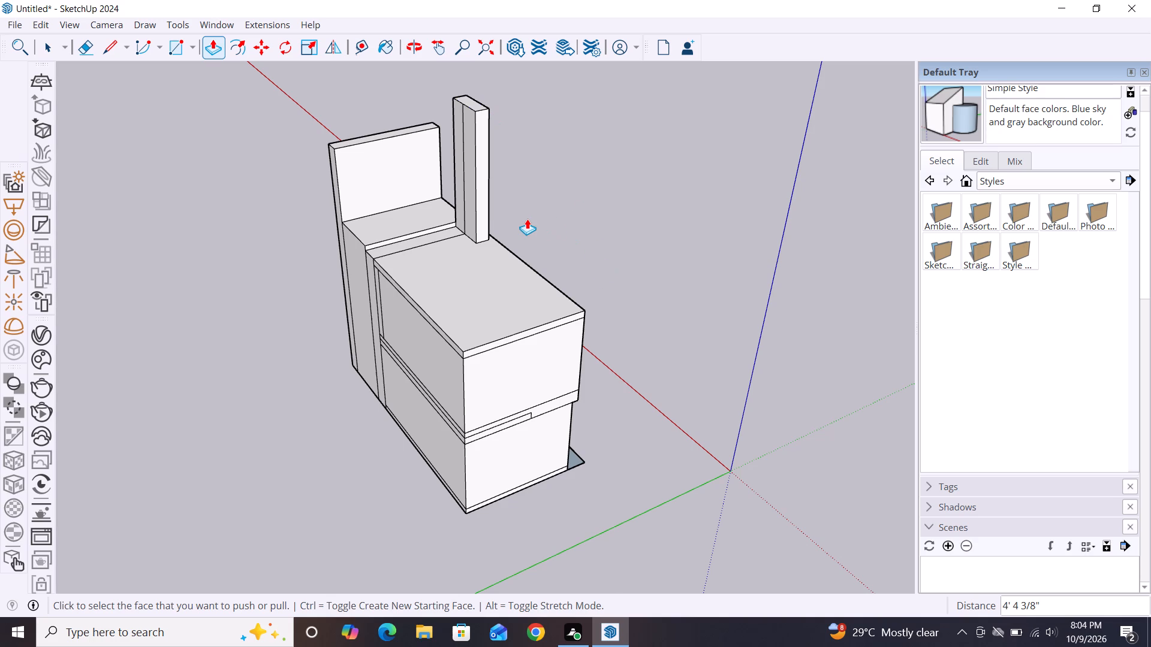
scroll(527, 219, up, 2)
key(space)
Draw a rectangle 10' by about 9 7/8" along the upper edge of the raised side wall's inner face.
key(r)
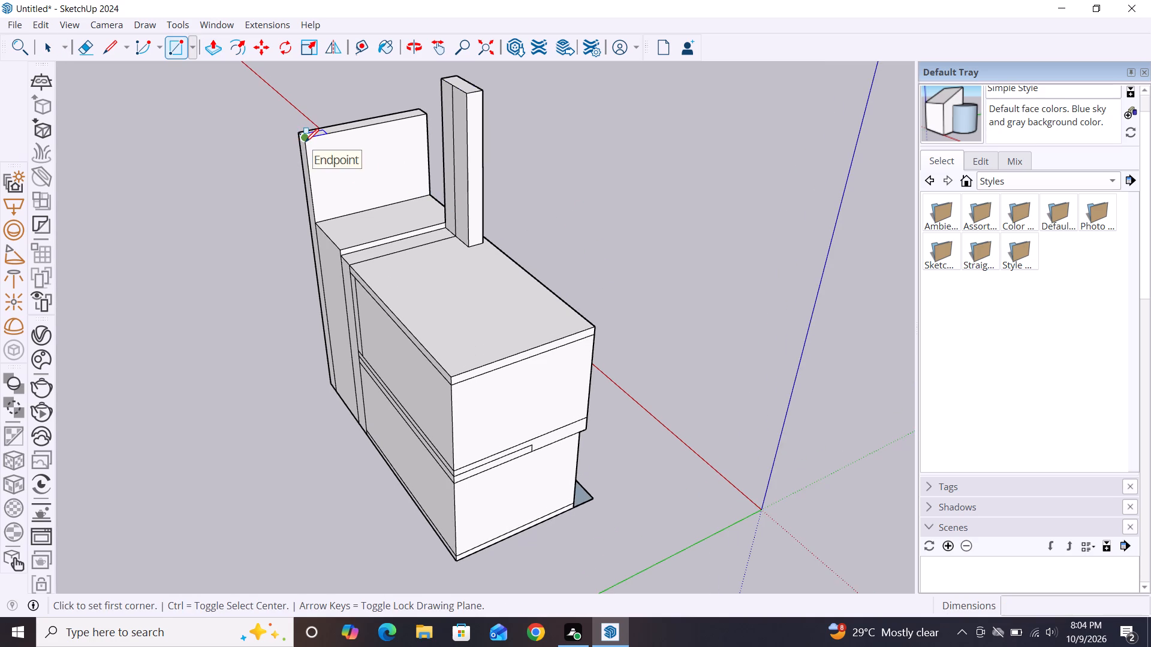
click(305, 142)
click(428, 119)
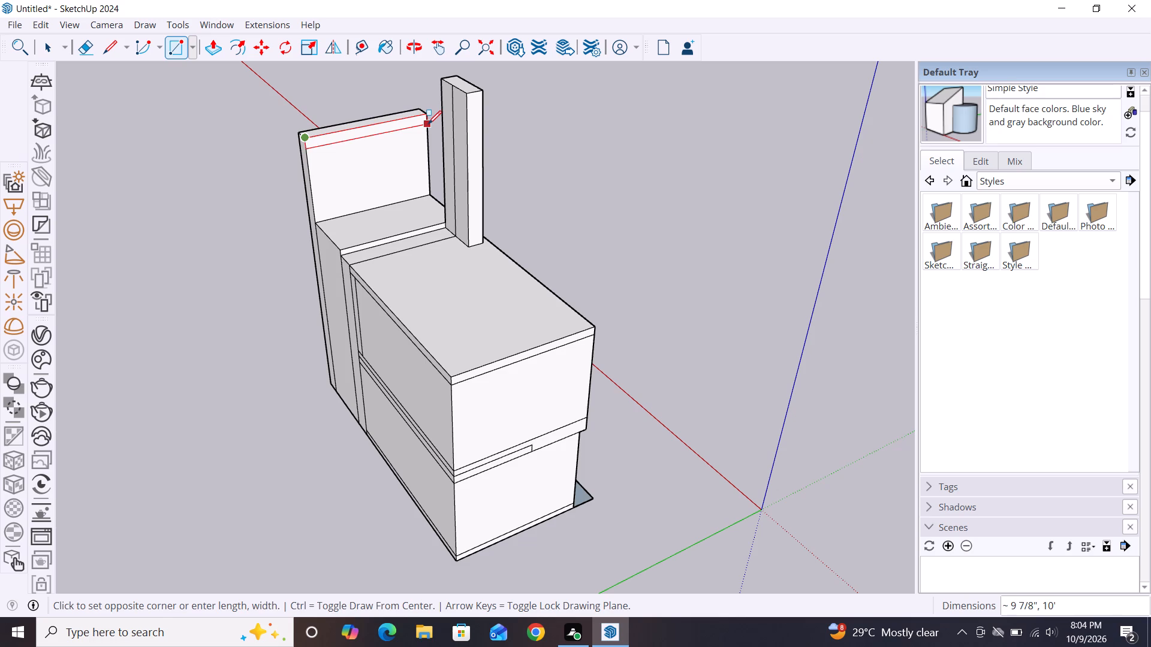
click(428, 124)
Extrude the upper strip about 12' 2" inward from the side wall as an overhanging roof slab over the narrower rooms.
key(p)
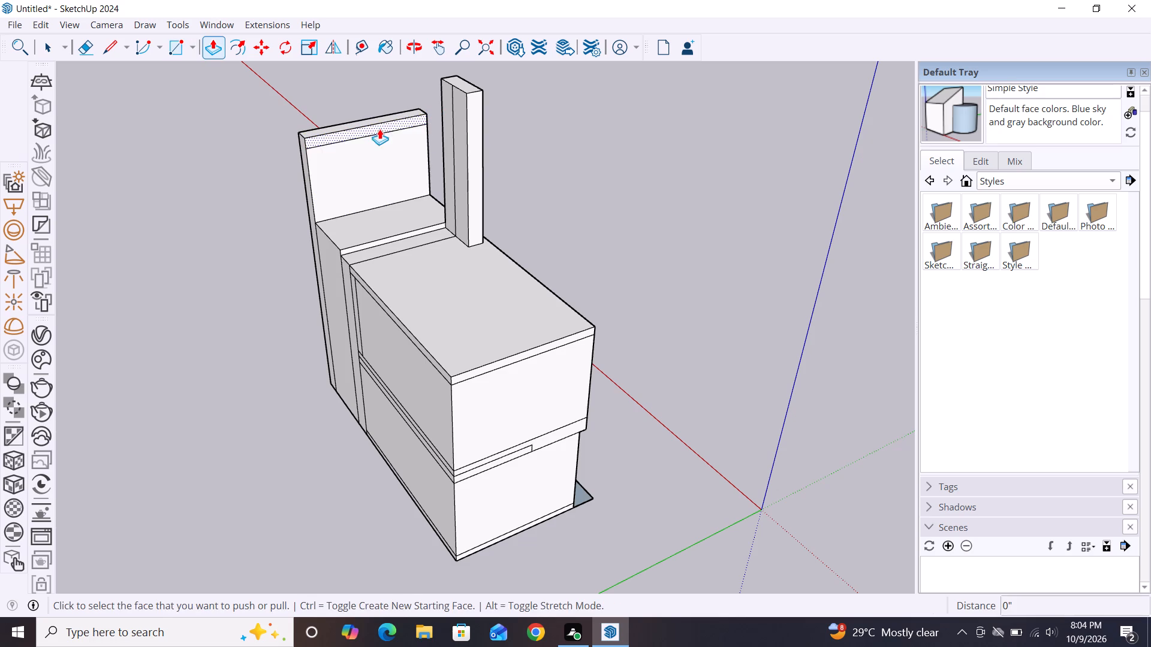
click(381, 126)
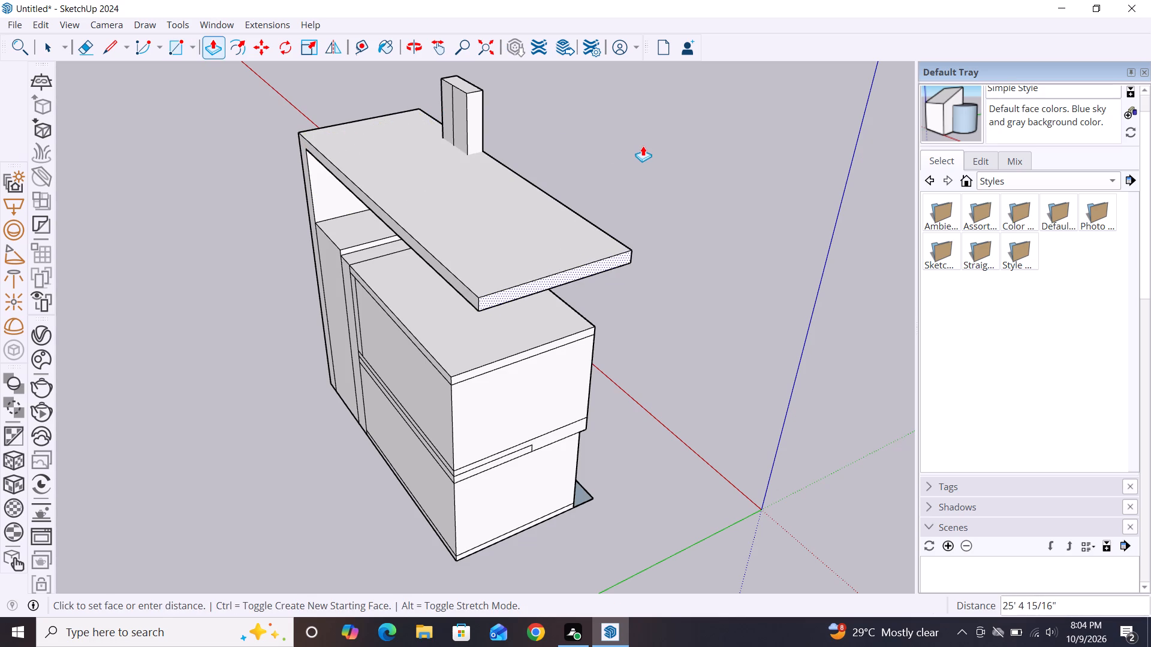
click(511, 64)
key(space)
key(space)
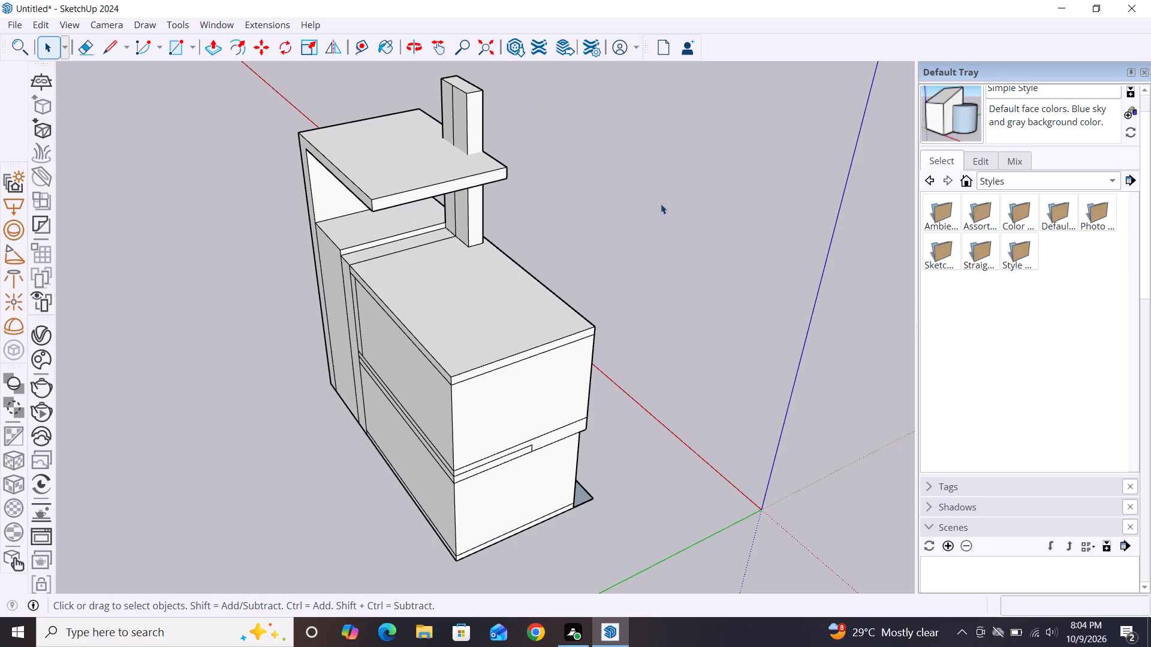
Examine the house front, including the new roof slab, the raised side wall and the extended tower.
scroll(659, 273, down, 7)
alt+middle_drag(667, 334, 267, 400)
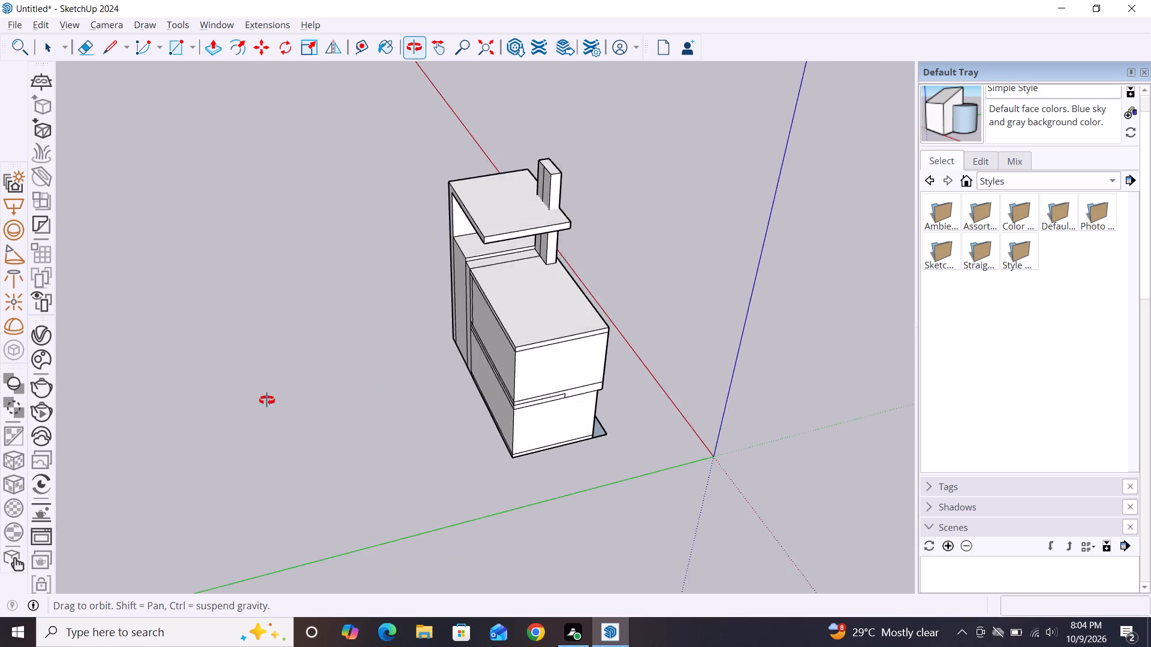
alt+middle_drag(267, 400, 128, 394)
scroll(606, 270, down, 2)
alt+middle_drag(570, 339, 457, 275)
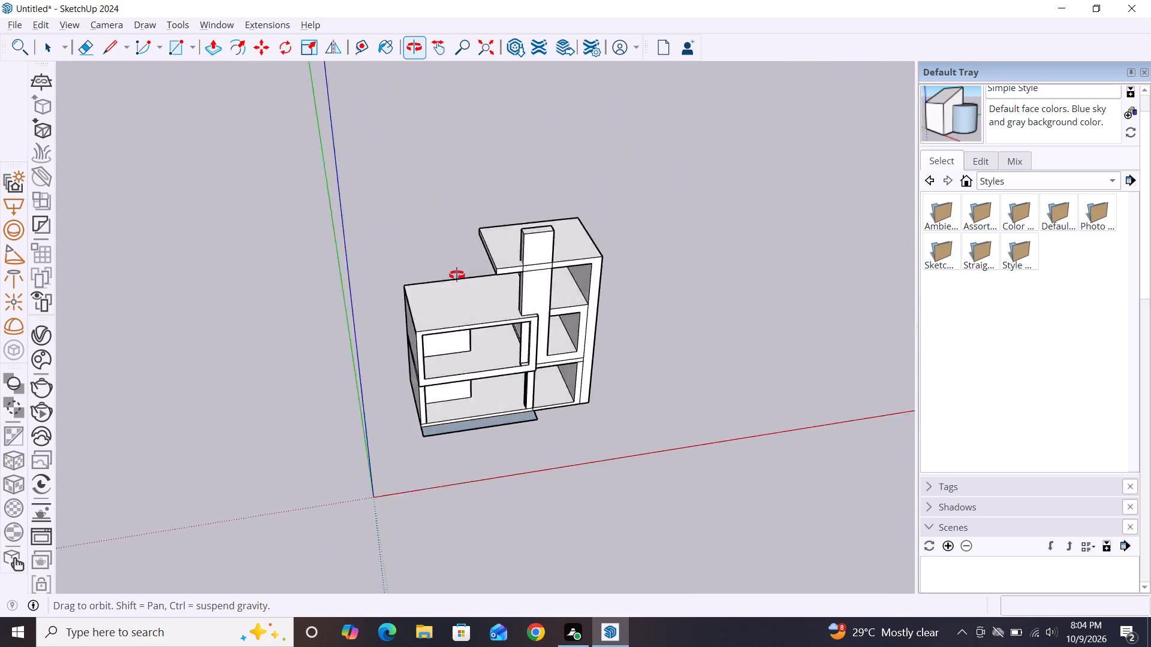
alt+middle_drag(457, 275, 383, 255)
scroll(604, 323, up, 2)
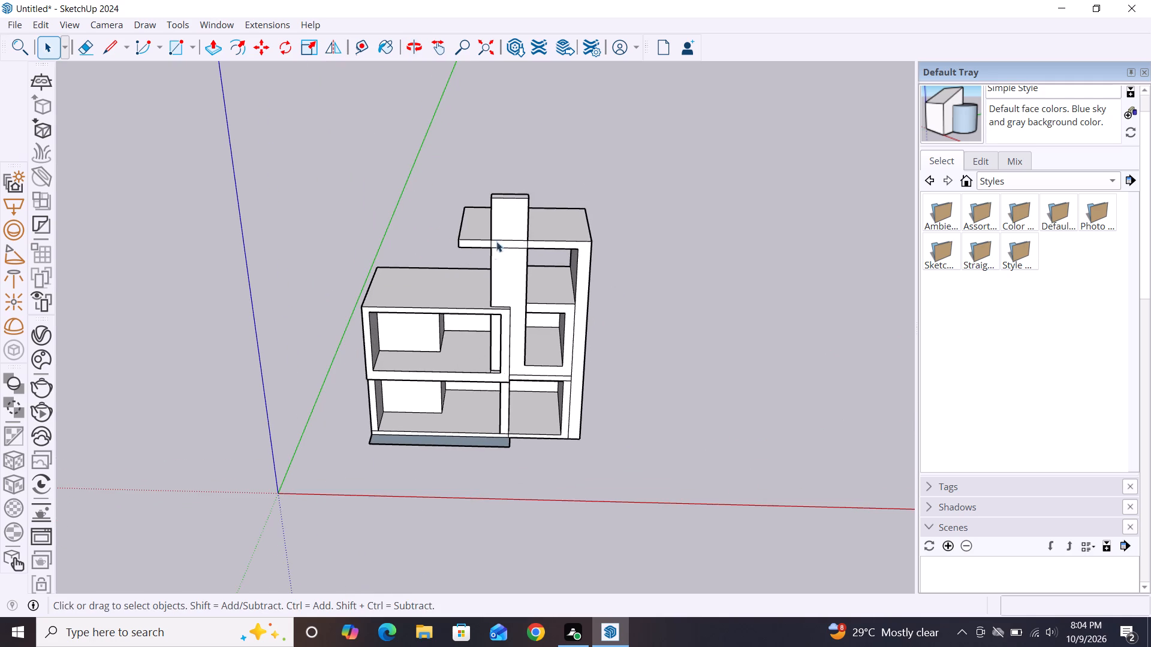
Push the overhanging end face of the upper roof slab back slightly to shorten the overhang beside the front tower.
middle_drag(490, 252, 581, 177)
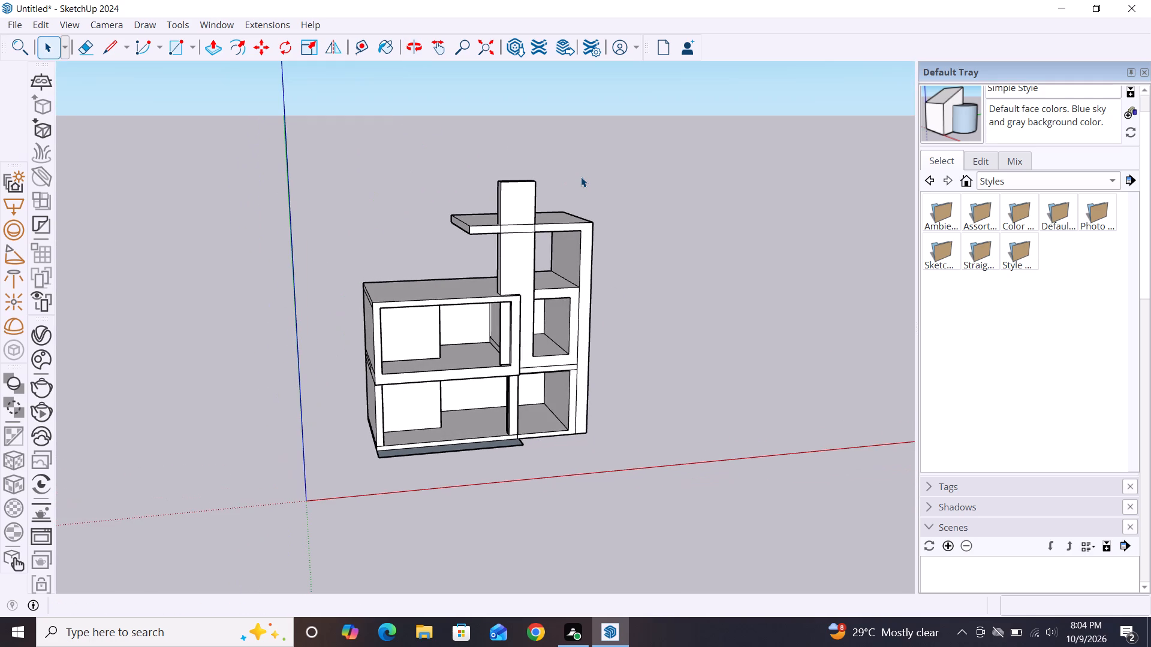
key(p)
click(468, 227)
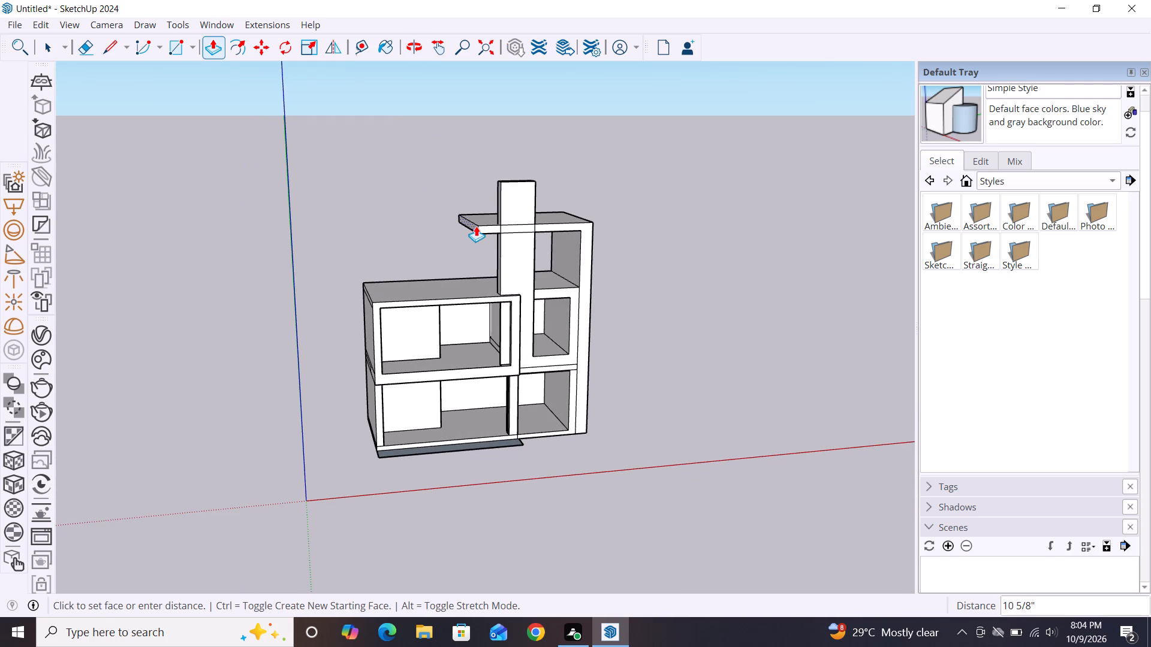
click(482, 228)
Lower the top of the front tower by 2' 3 7/8".
middle_drag(526, 199, 465, 337)
key(p)
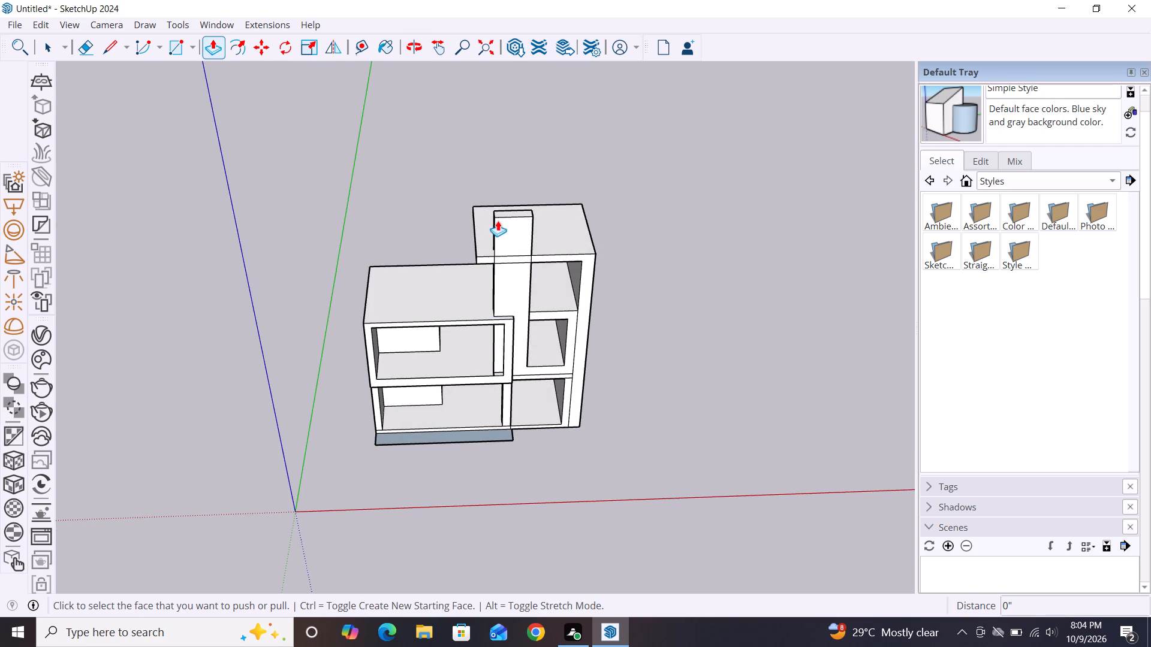
click(522, 212)
click(524, 233)
key(space)
Lower the top of the front tower by about another 5 9/16".
scroll(524, 232, down, 2)
middle_drag(513, 320, 481, 145)
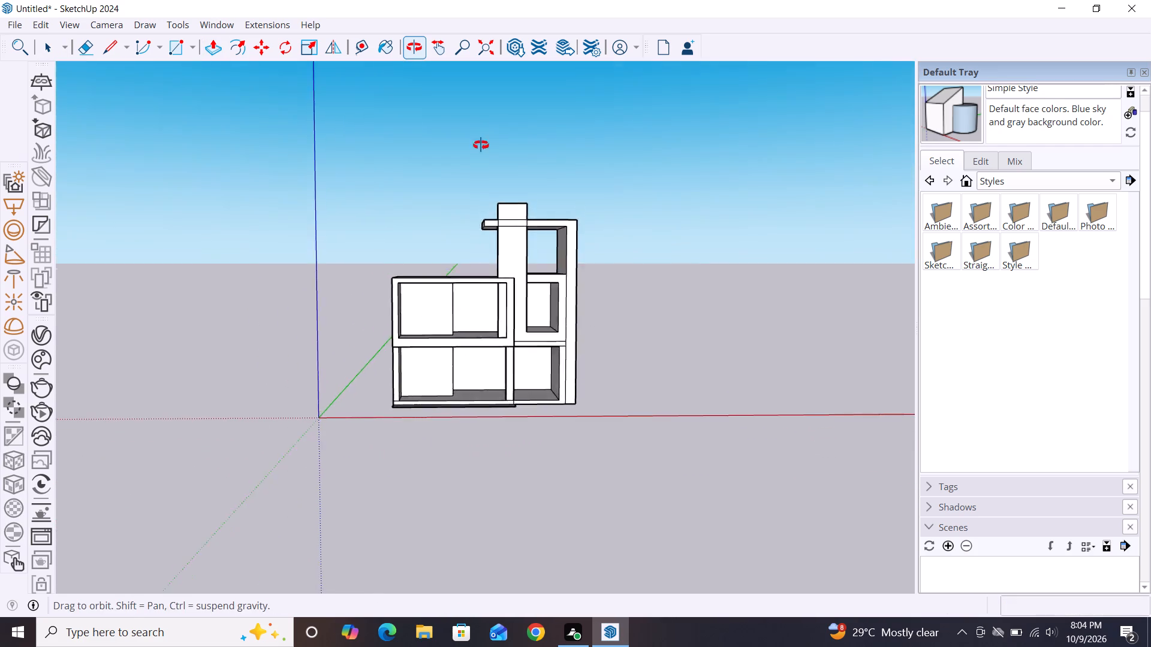
middle_drag(481, 145, 468, 153)
middle_drag(510, 229, 493, 361)
key(p)
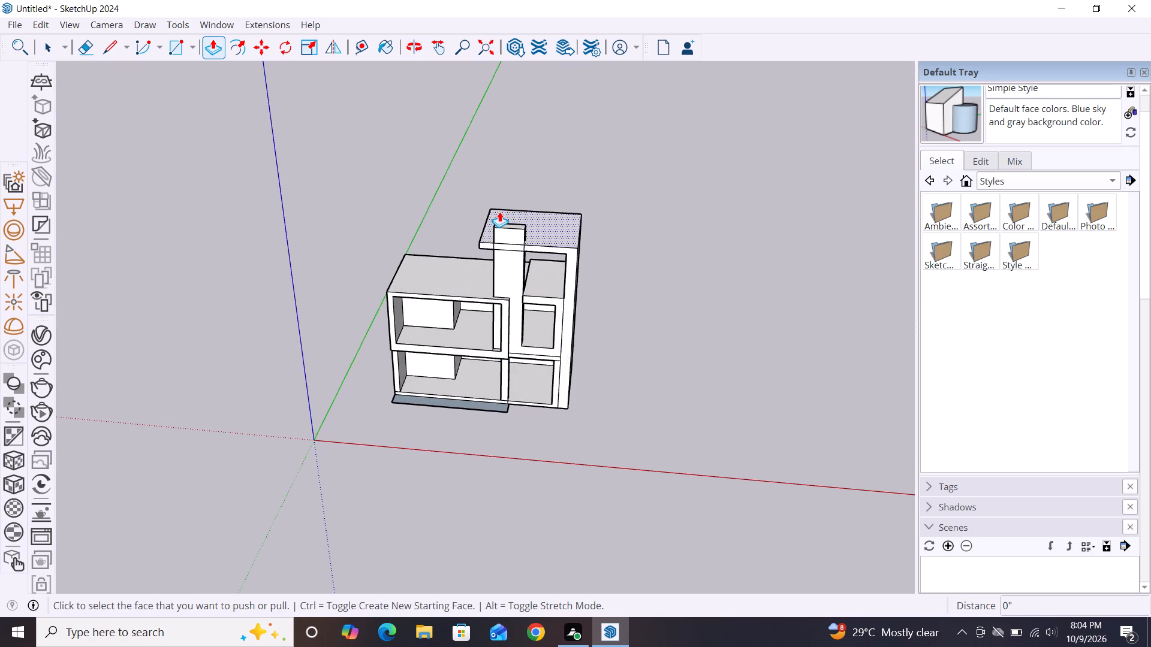
click(507, 226)
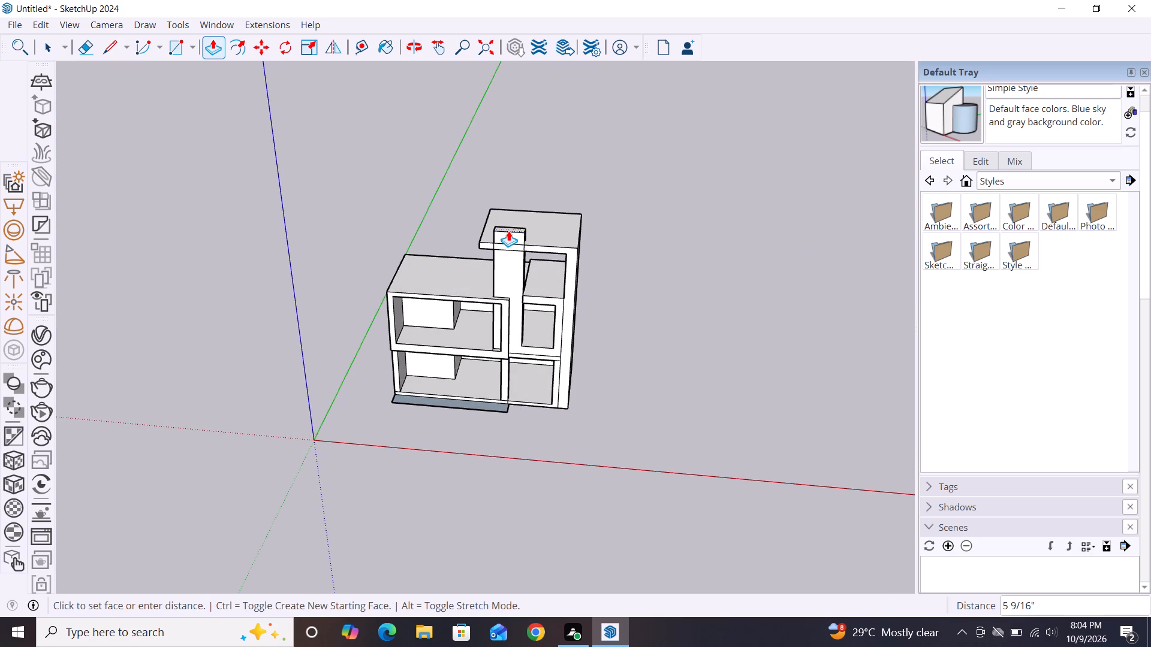
click(508, 231)
key(space)
Examine the house front, comparing the tower's height with the upper roof slab and its overhang.
scroll(519, 235, down, 2)
middle_drag(513, 322, 553, 265)
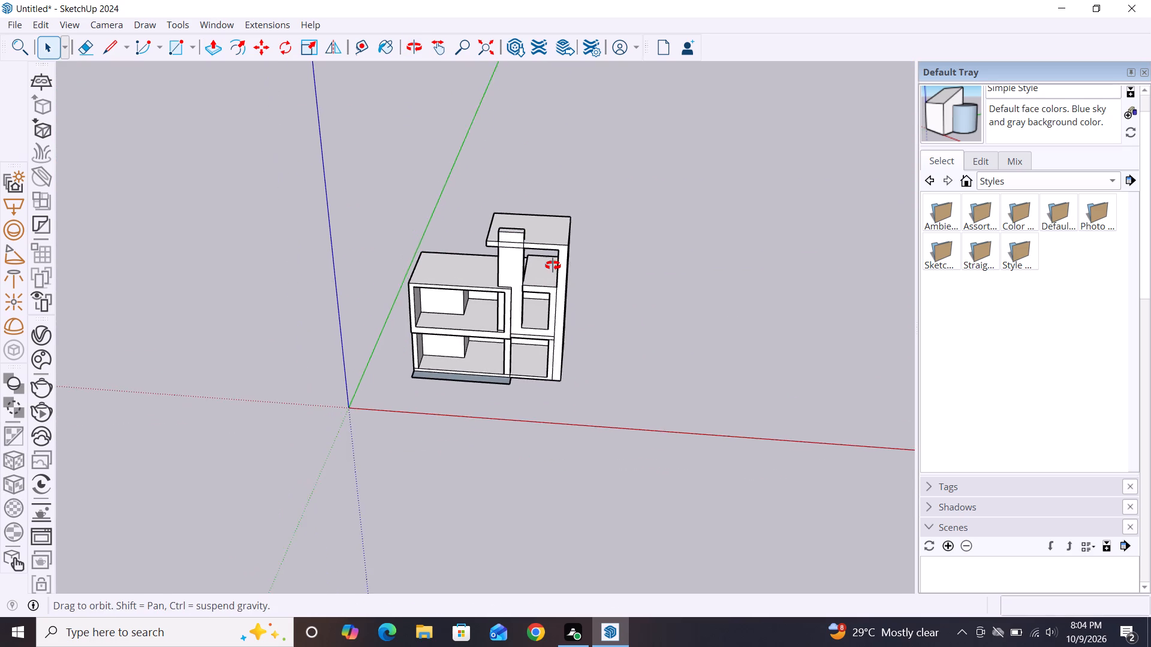
middle_drag(553, 265, 547, 149)
scroll(531, 228, up, 2)
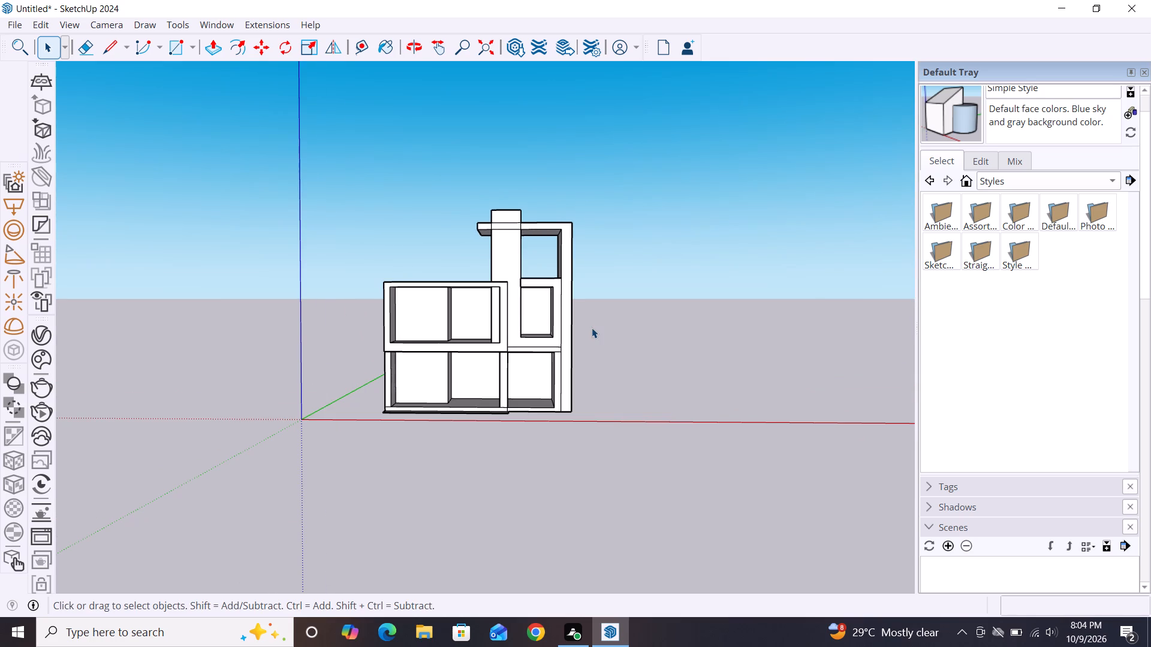
scroll(612, 318, down, 1)
middle_drag(605, 343, 605, 352)
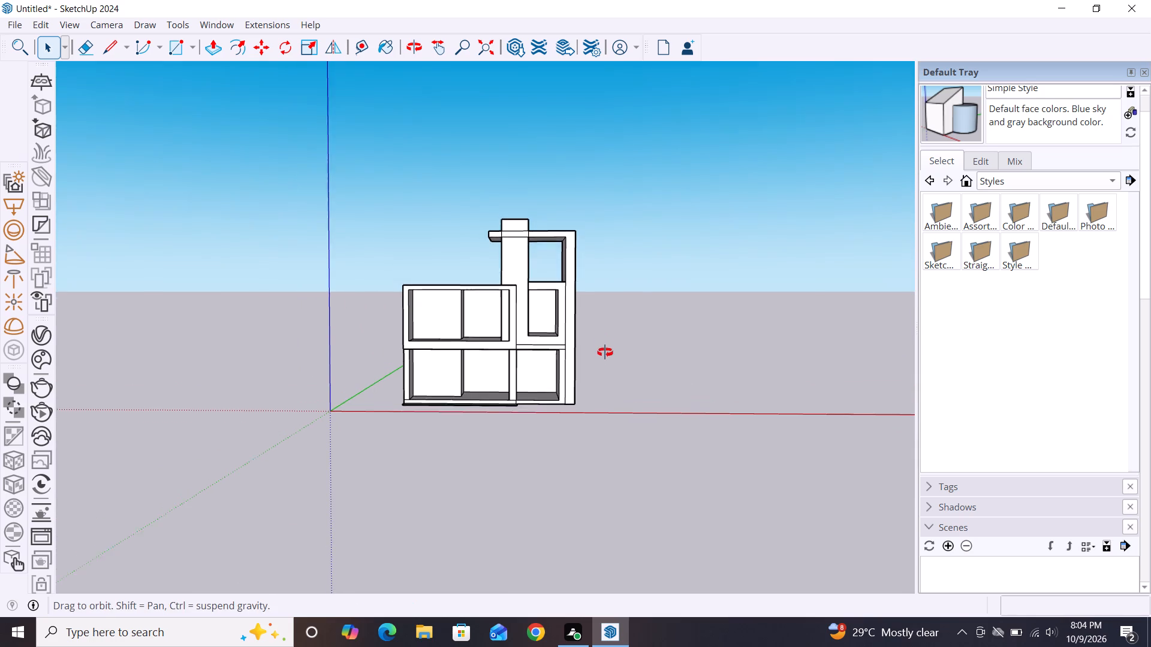
middle_drag(605, 352, 607, 367)
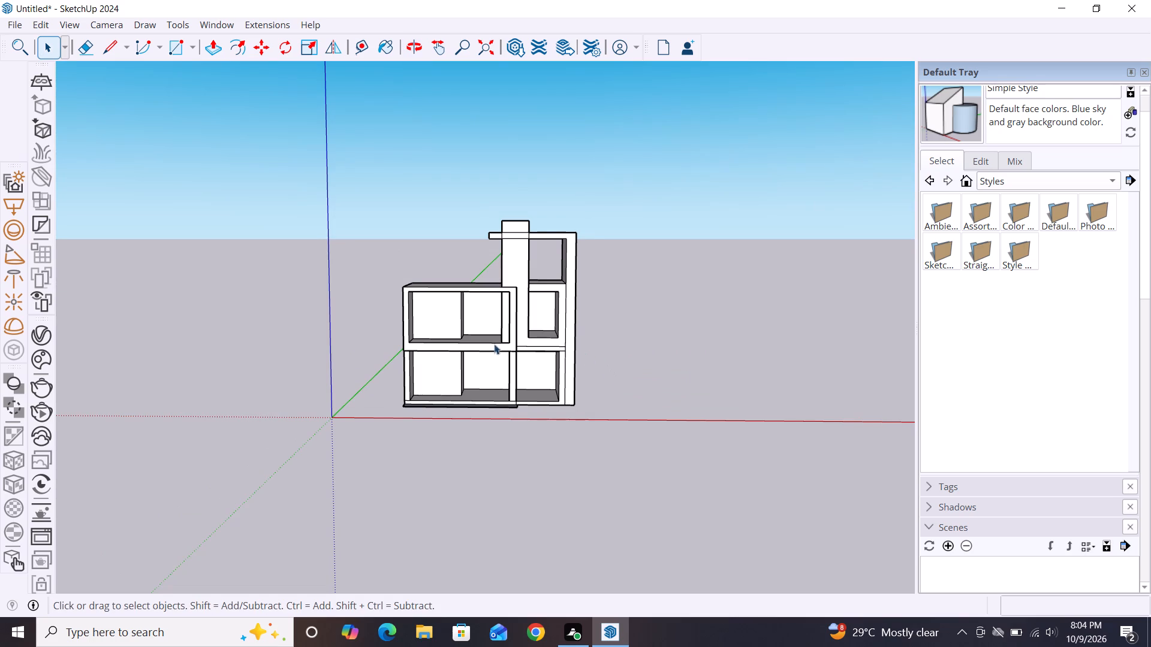
Push the front face of the upper storey's inner wall block, inside the projecting frame, by about 1 3/16".
scroll(424, 325, up, 10)
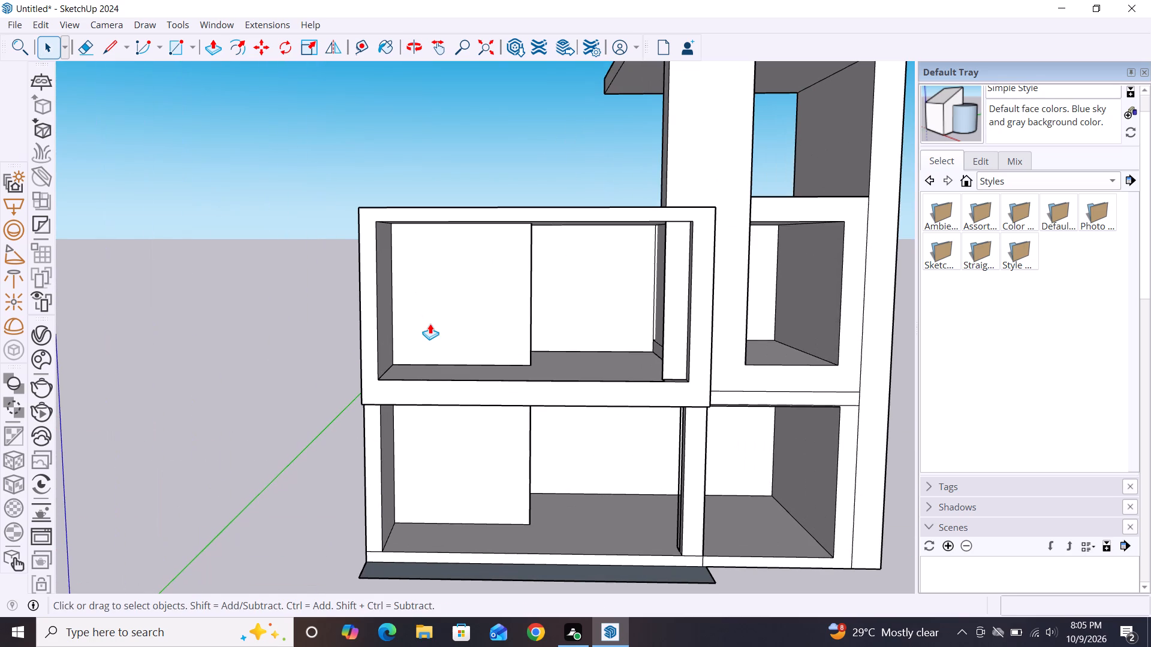
key(p)
click(448, 321)
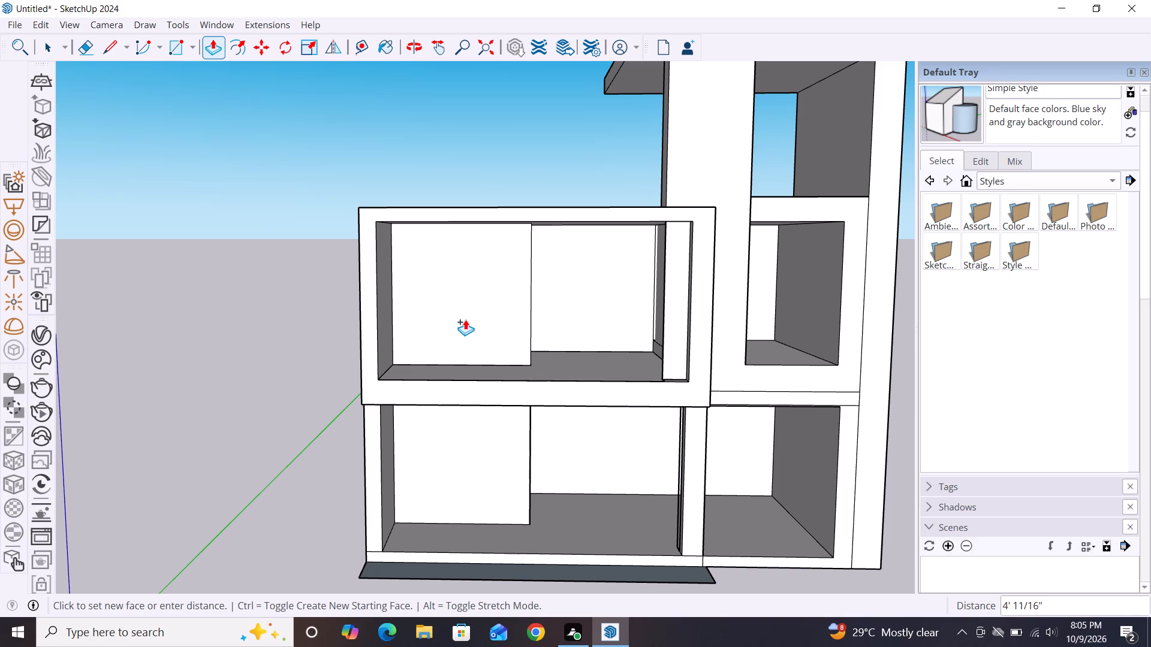
key(p)
click(474, 310)
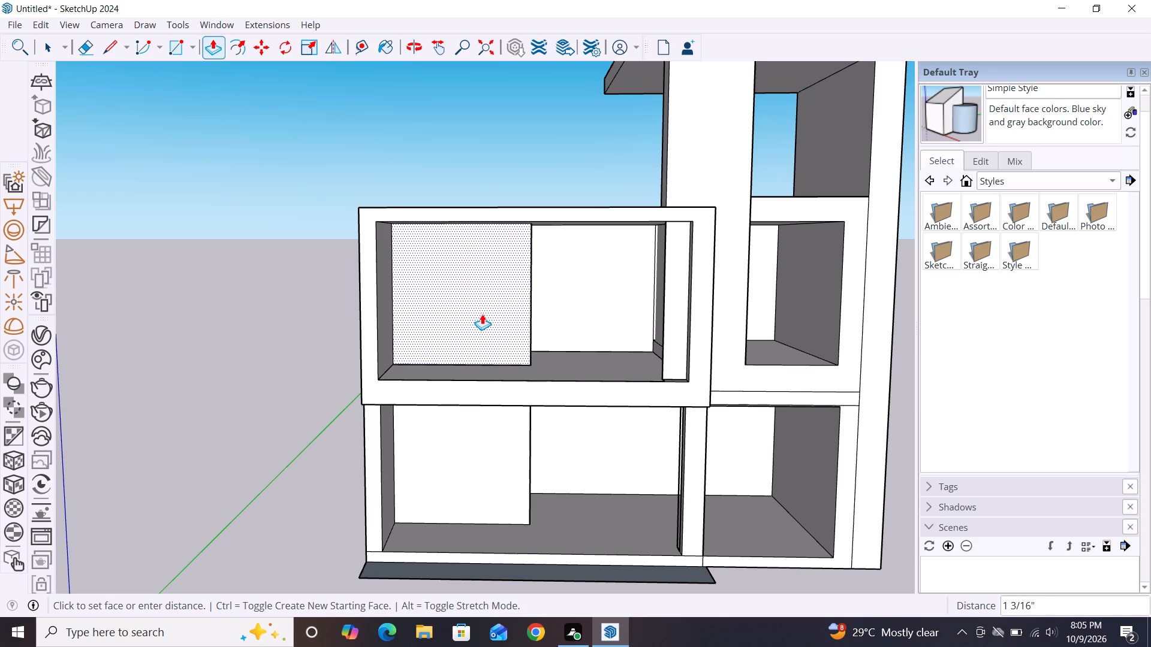
click(482, 314)
key(space)
Push the front face of the upper storey's inner wall block about 1' 5 3/16" back into the room.
scroll(421, 319, down, 2)
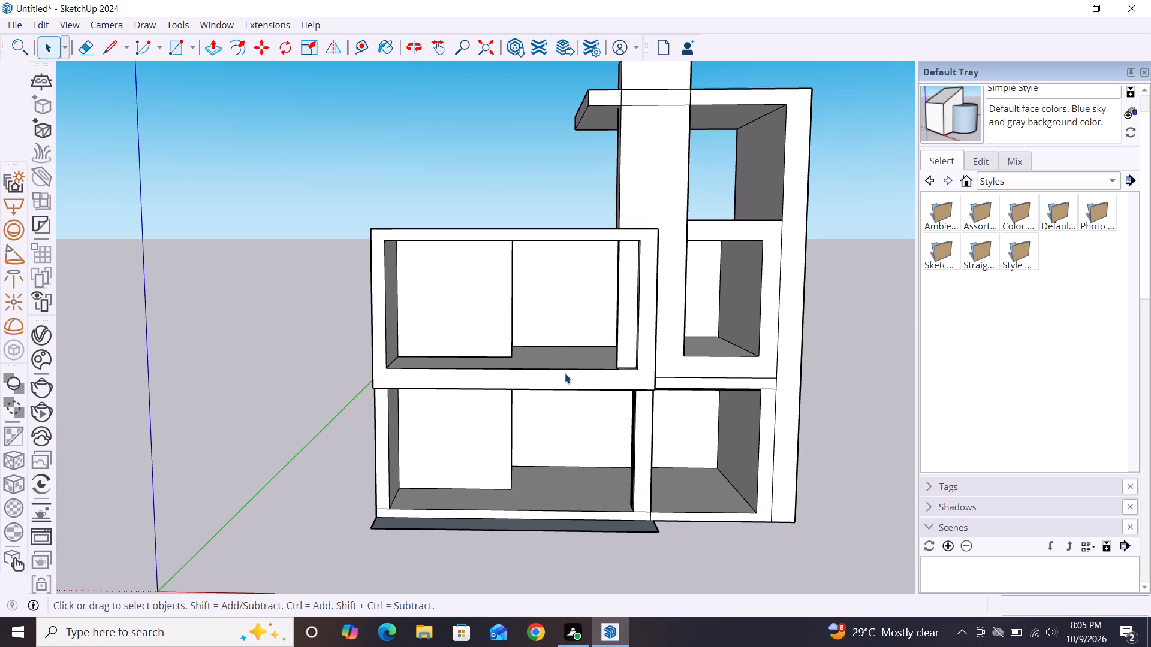
middle_drag(564, 373, 580, 329)
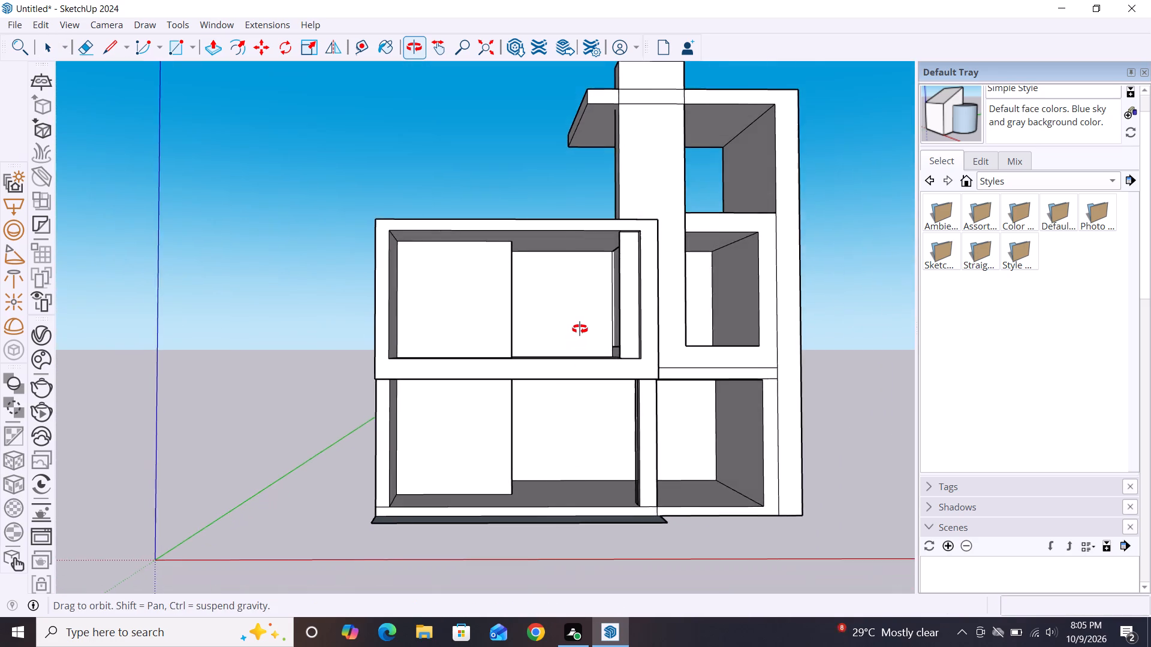
middle_drag(580, 329, 558, 395)
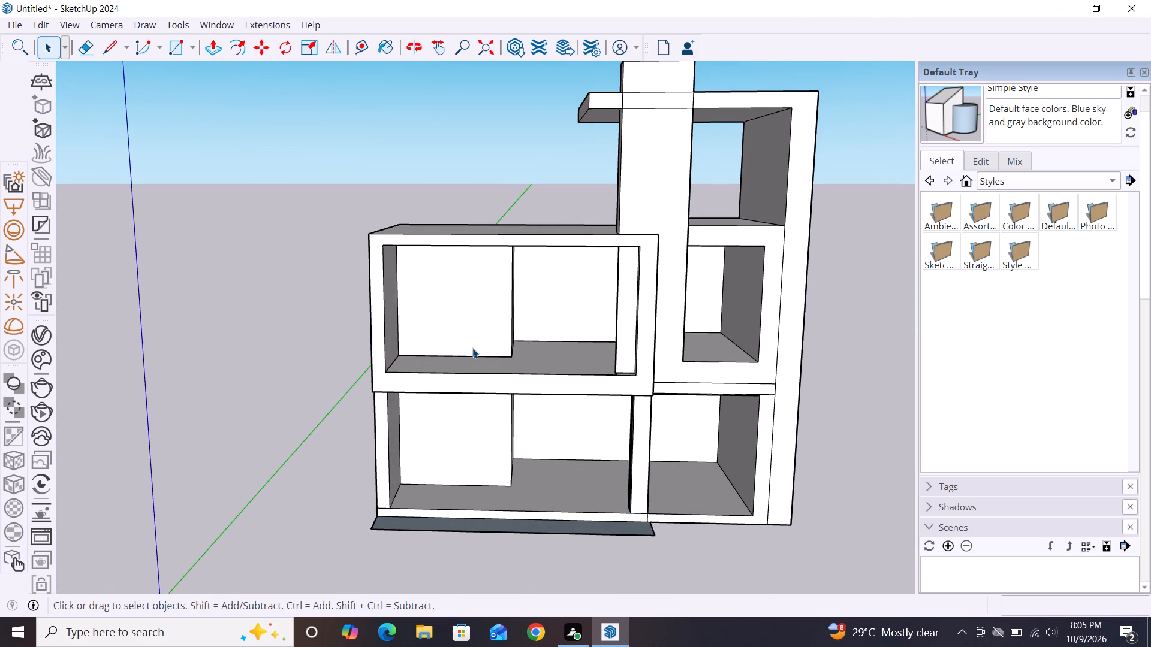
scroll(472, 348, up, 7)
key(p)
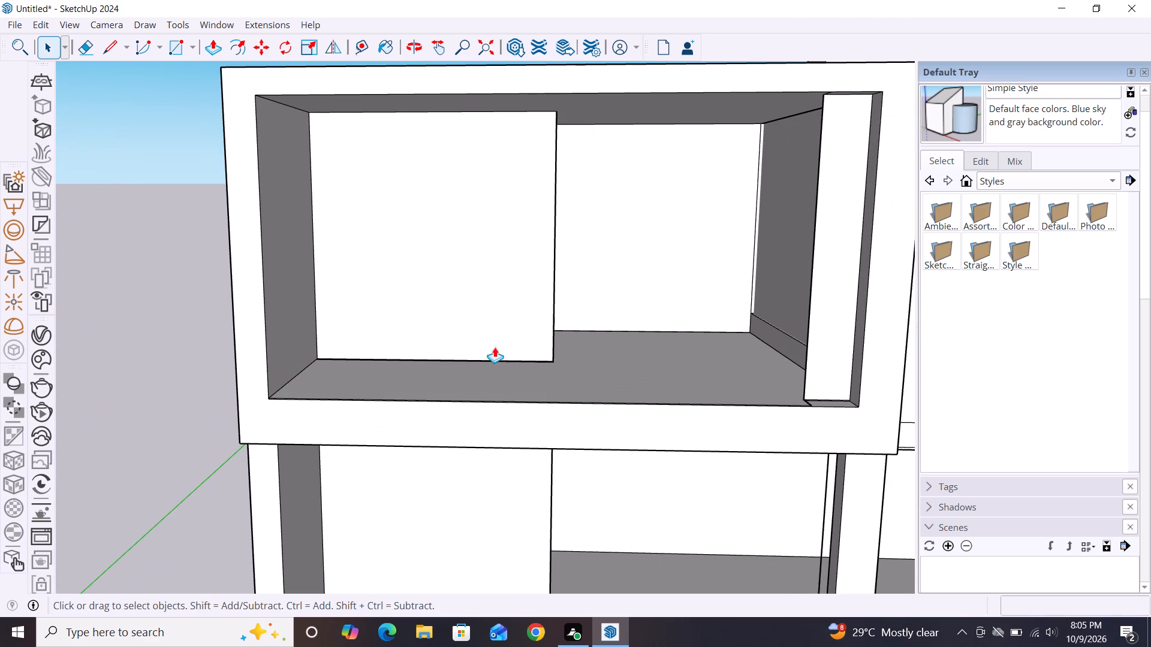
click(505, 329)
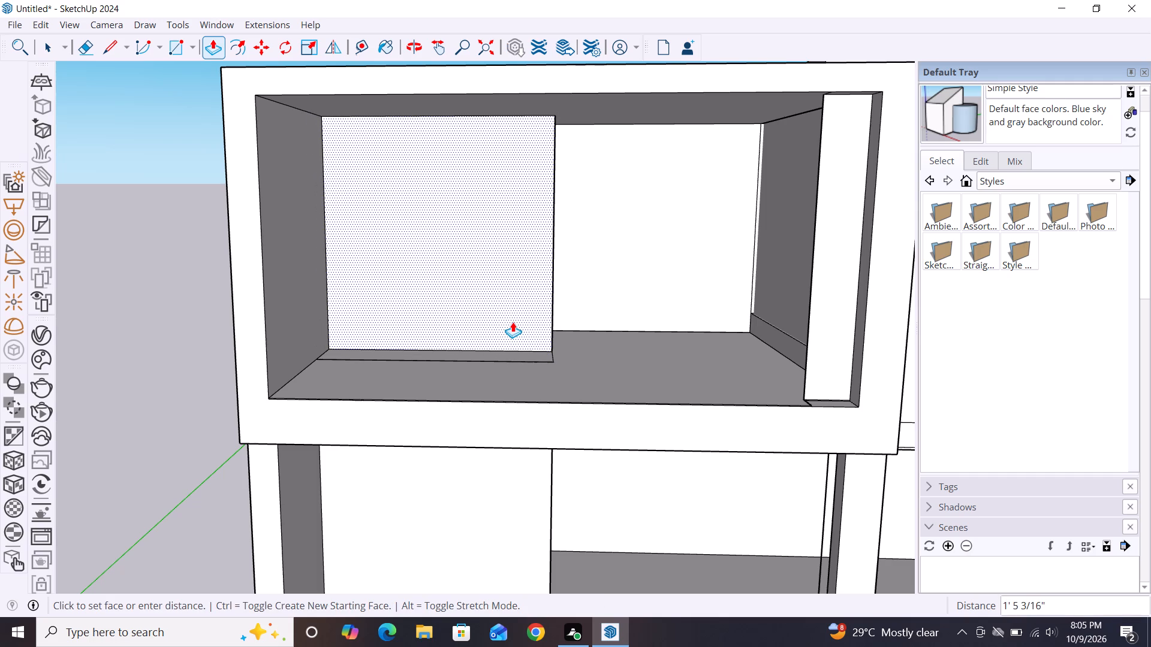
click(513, 322)
key(space)
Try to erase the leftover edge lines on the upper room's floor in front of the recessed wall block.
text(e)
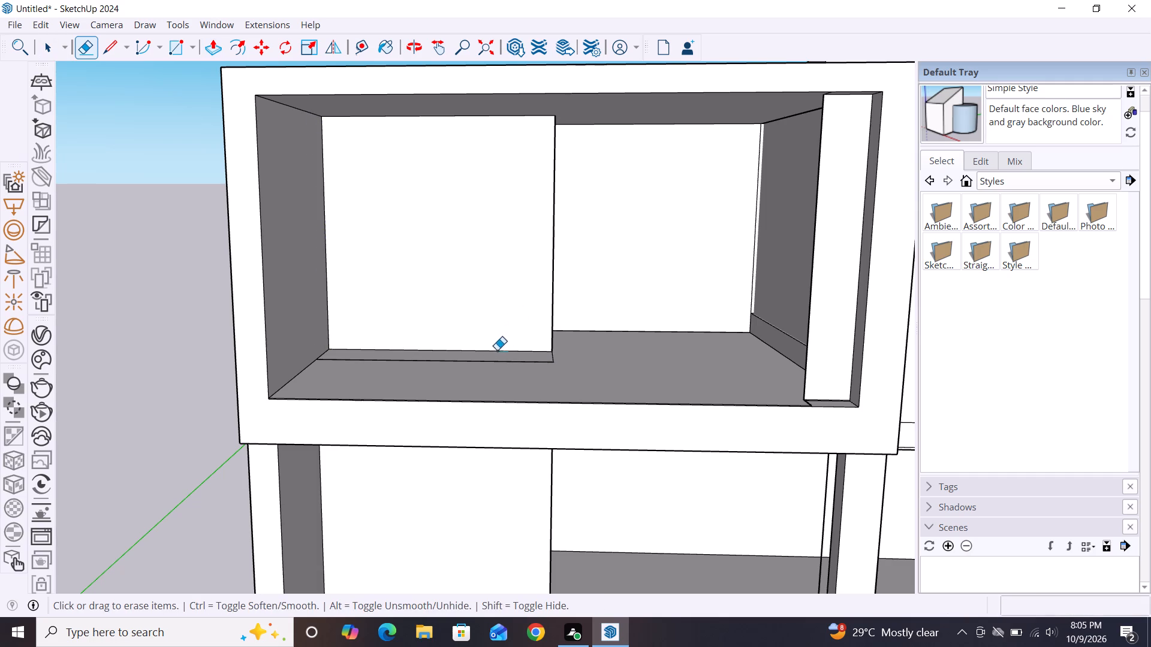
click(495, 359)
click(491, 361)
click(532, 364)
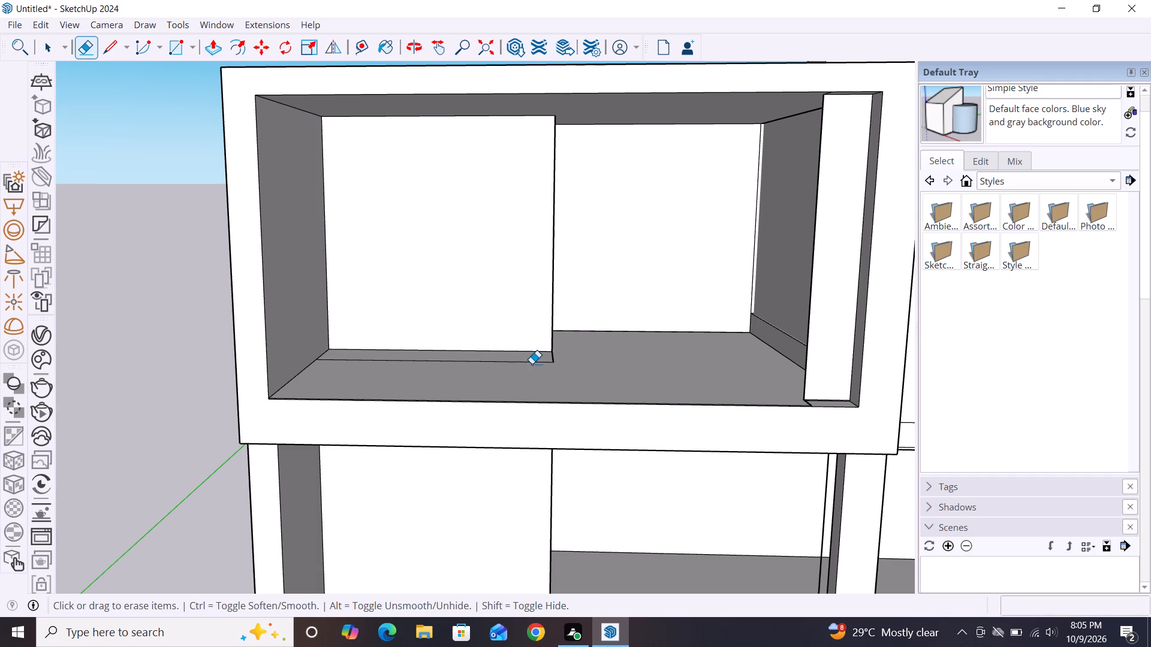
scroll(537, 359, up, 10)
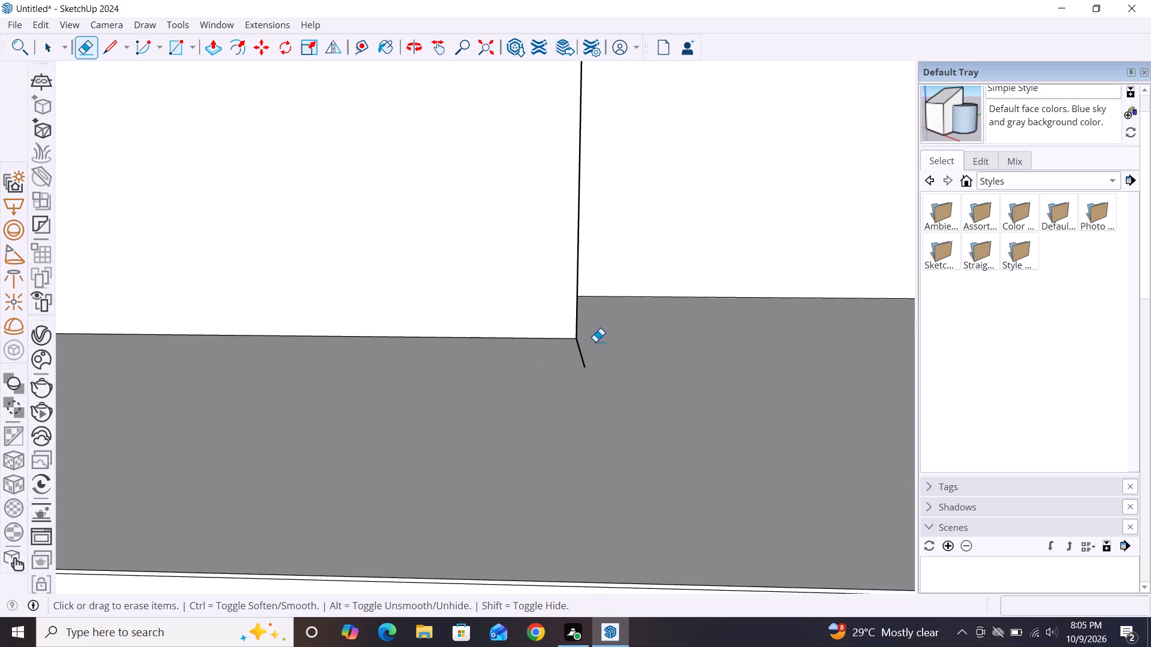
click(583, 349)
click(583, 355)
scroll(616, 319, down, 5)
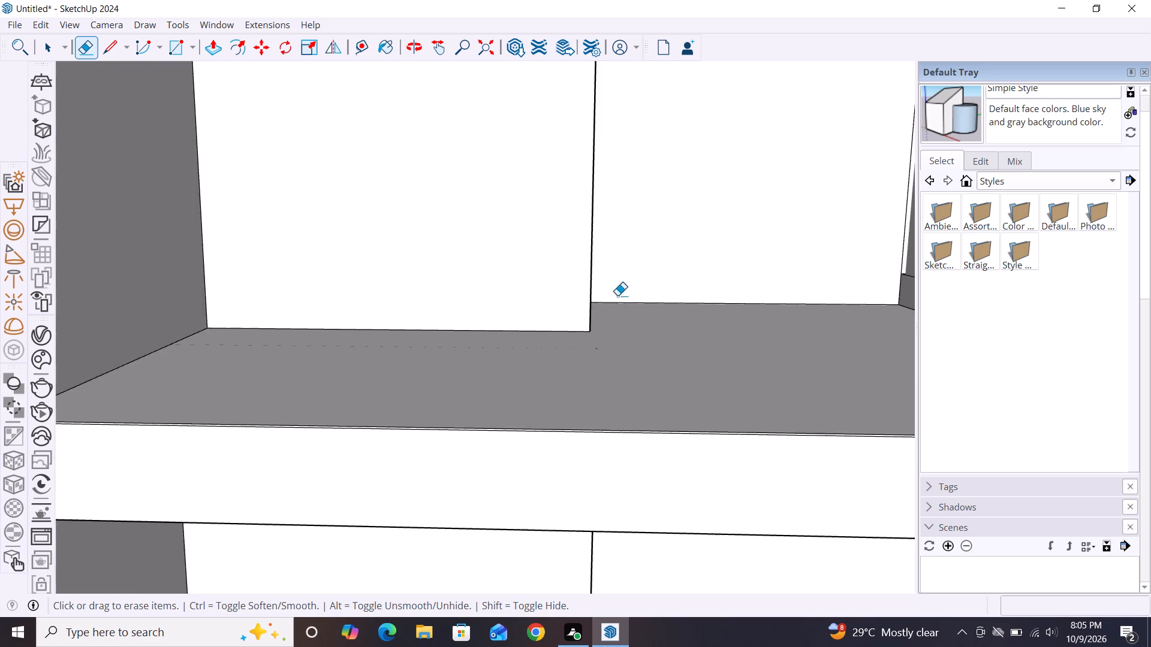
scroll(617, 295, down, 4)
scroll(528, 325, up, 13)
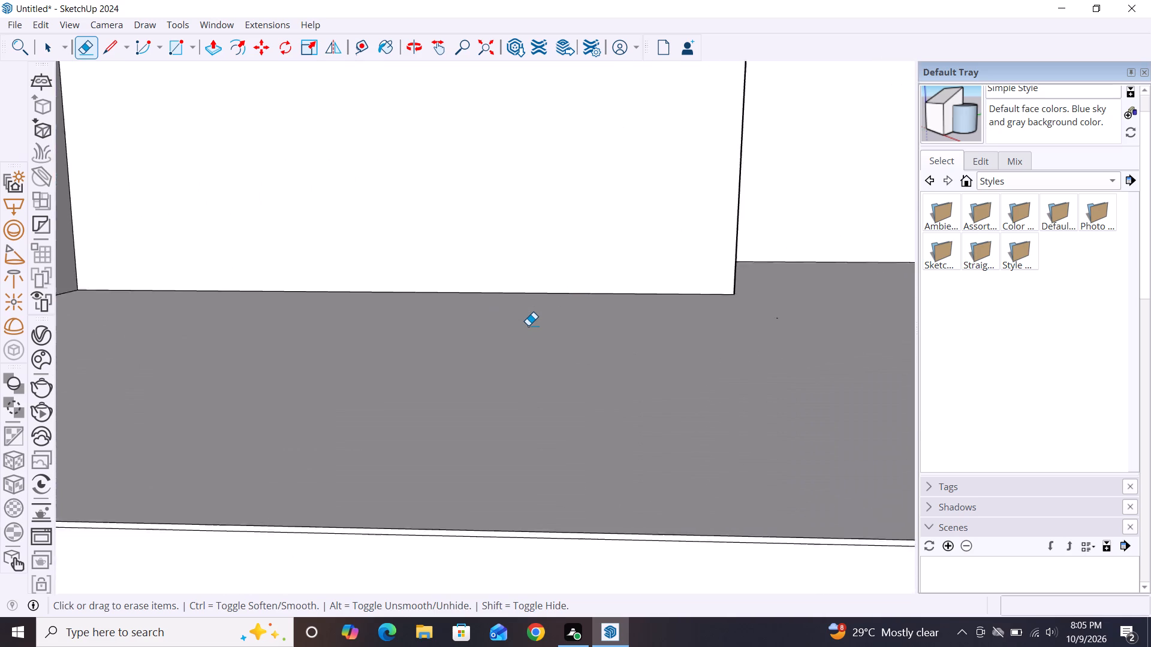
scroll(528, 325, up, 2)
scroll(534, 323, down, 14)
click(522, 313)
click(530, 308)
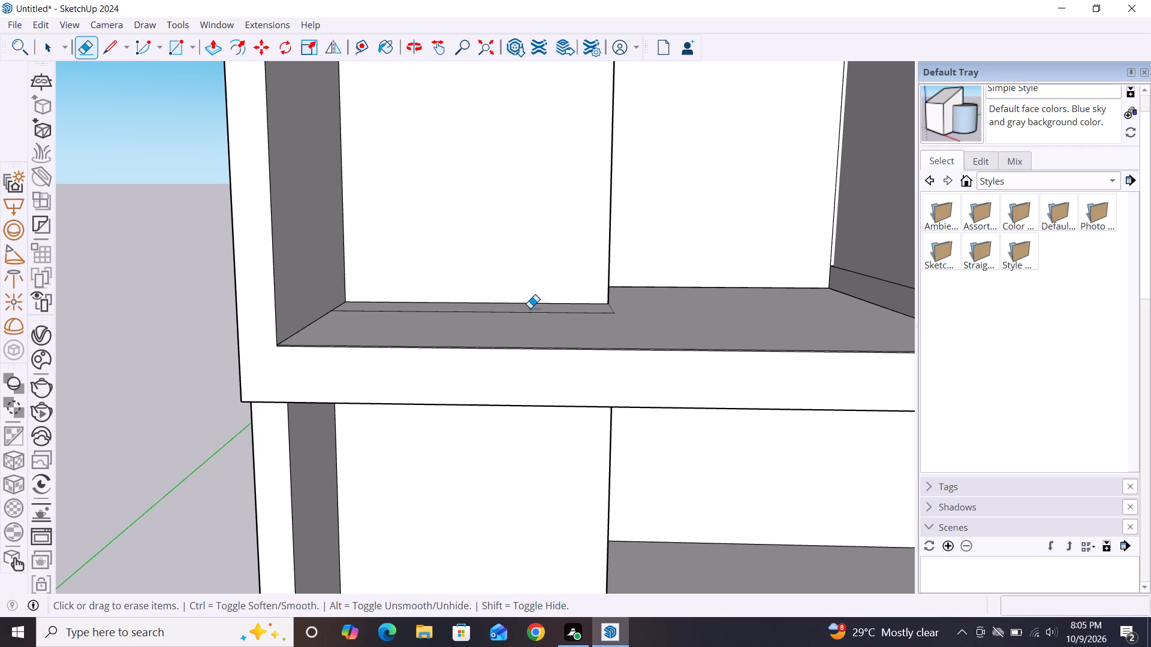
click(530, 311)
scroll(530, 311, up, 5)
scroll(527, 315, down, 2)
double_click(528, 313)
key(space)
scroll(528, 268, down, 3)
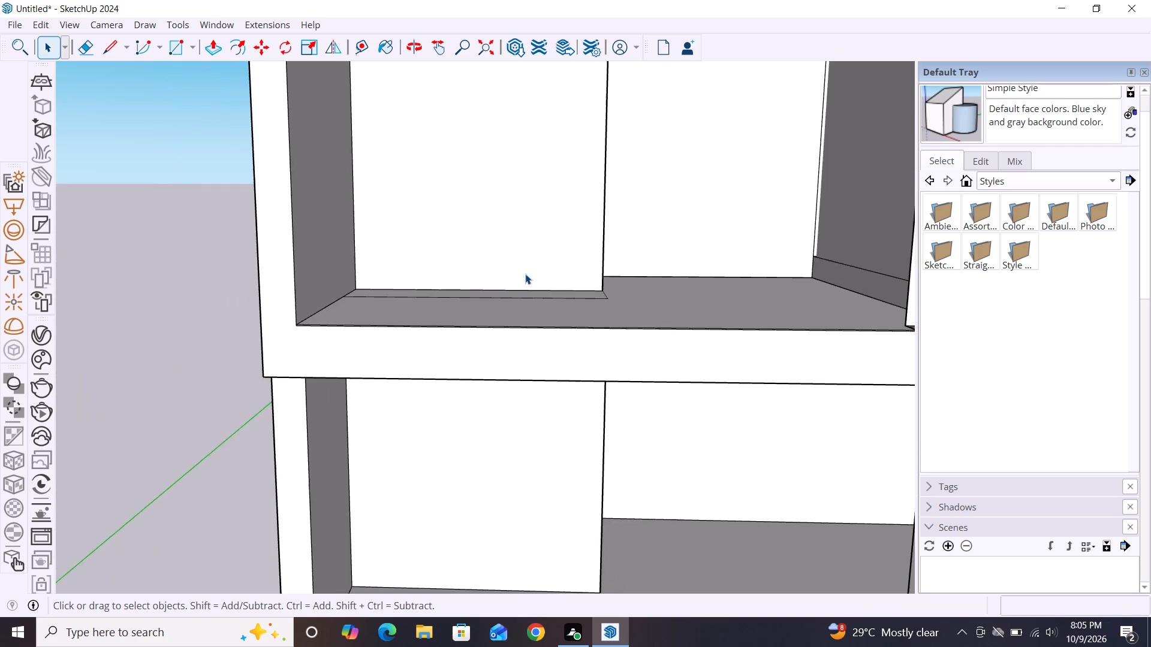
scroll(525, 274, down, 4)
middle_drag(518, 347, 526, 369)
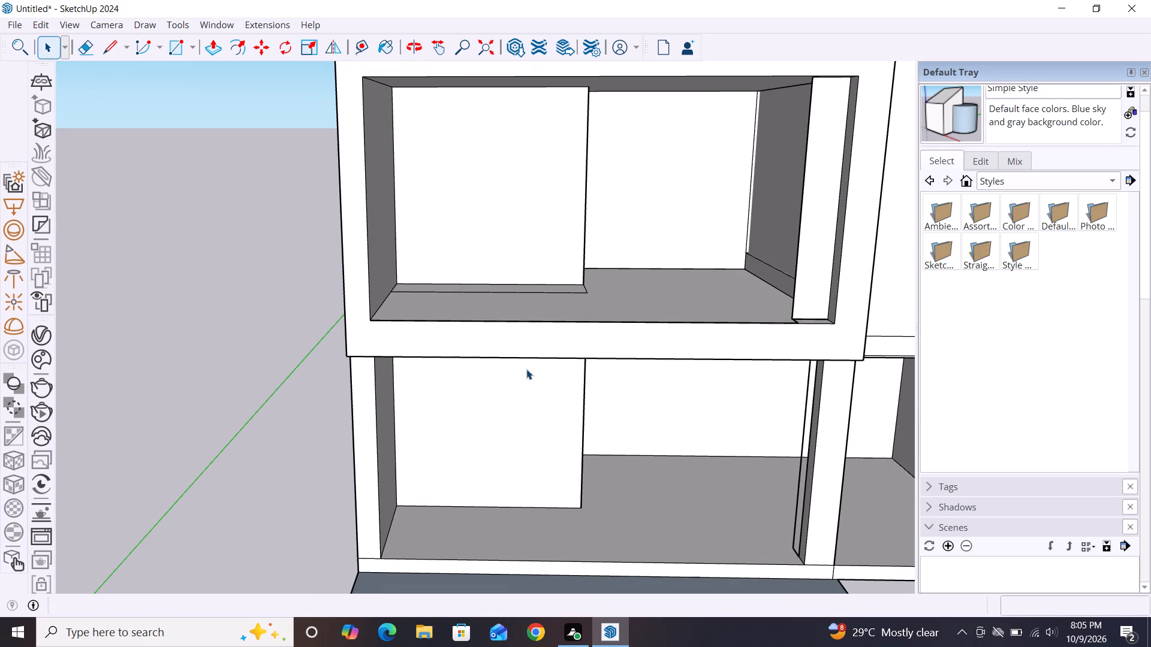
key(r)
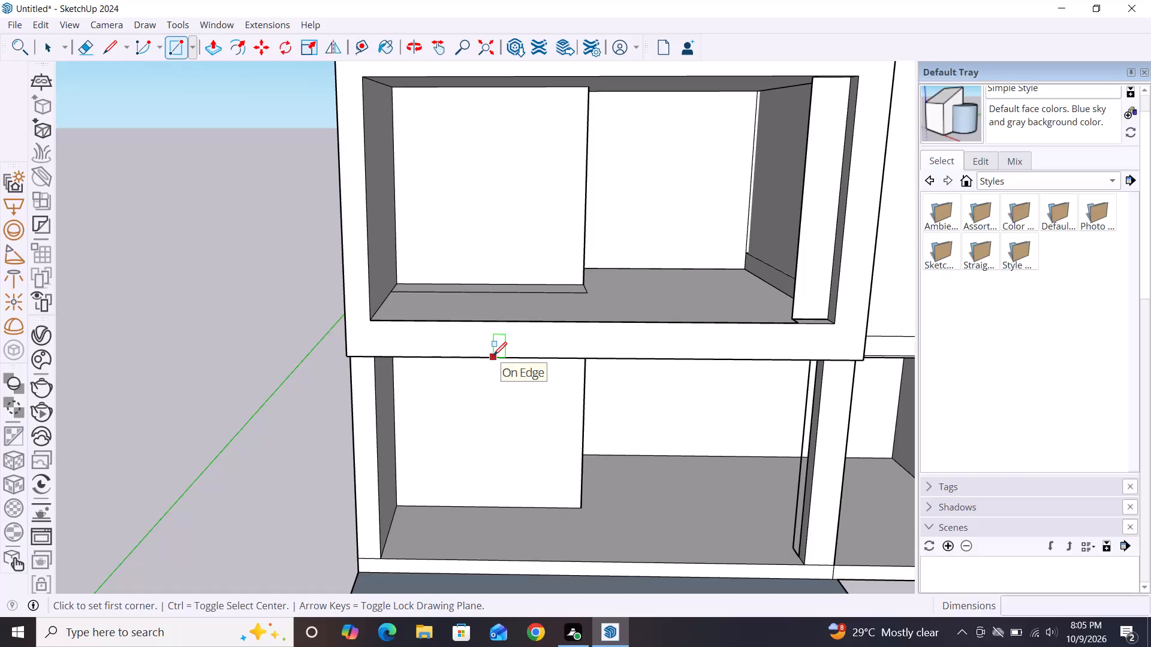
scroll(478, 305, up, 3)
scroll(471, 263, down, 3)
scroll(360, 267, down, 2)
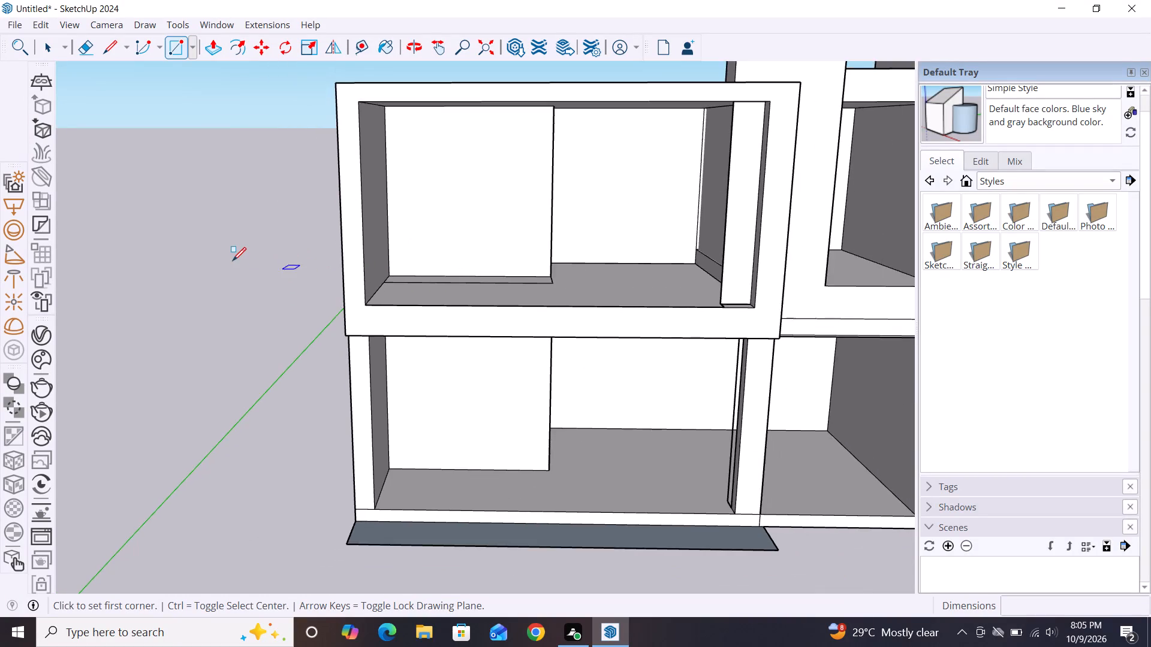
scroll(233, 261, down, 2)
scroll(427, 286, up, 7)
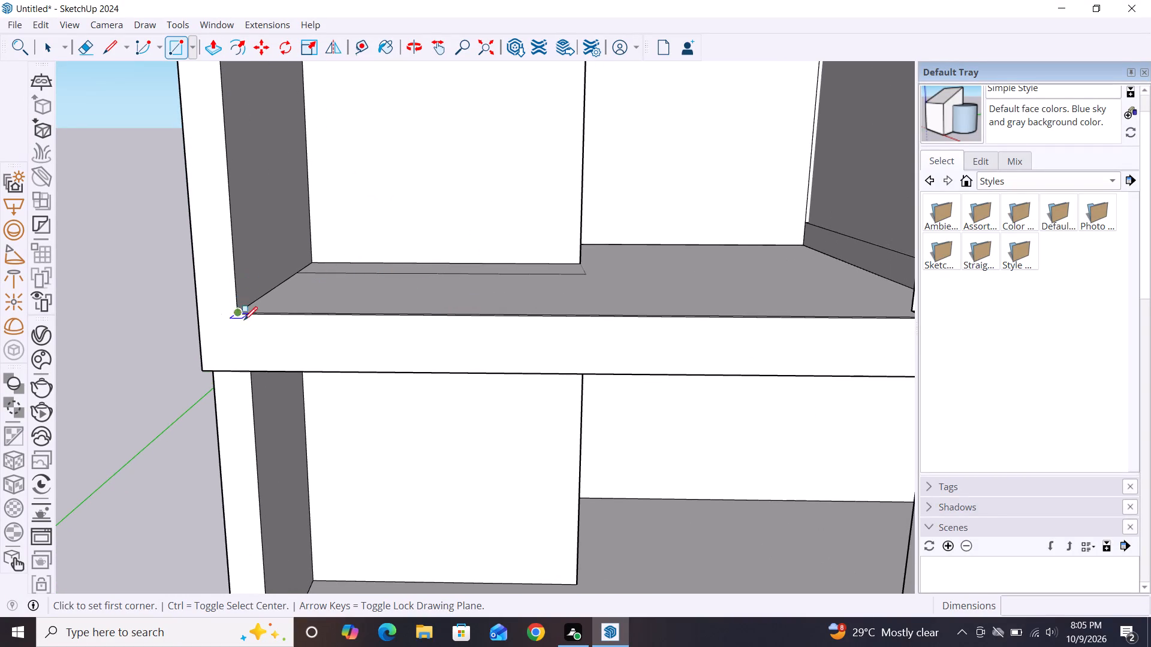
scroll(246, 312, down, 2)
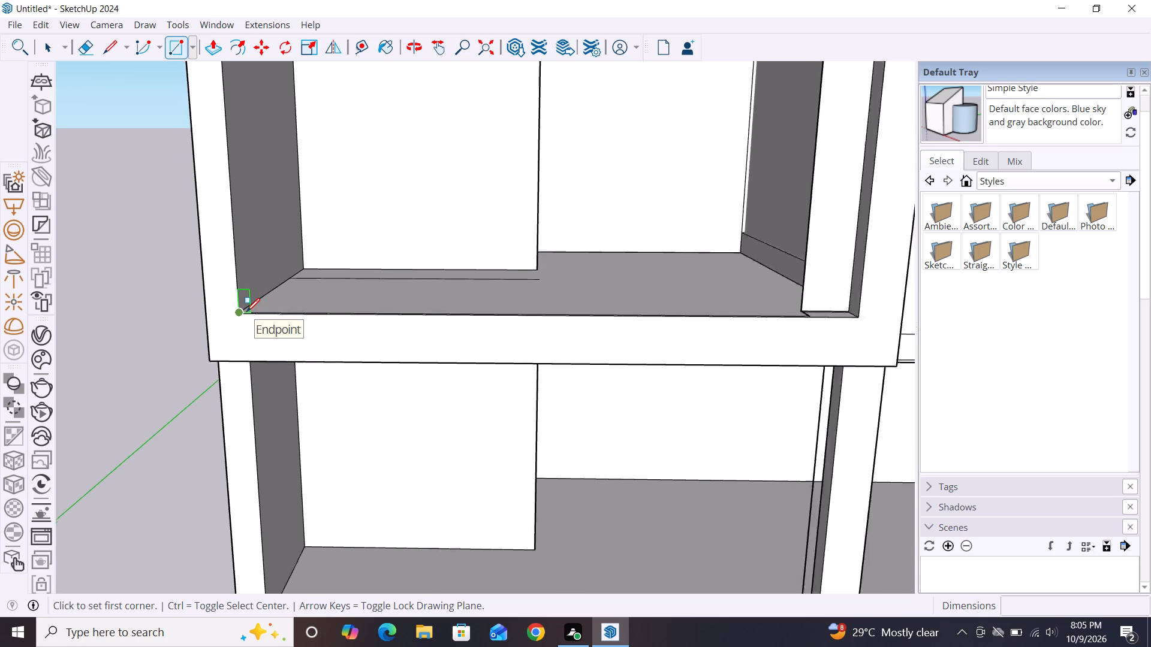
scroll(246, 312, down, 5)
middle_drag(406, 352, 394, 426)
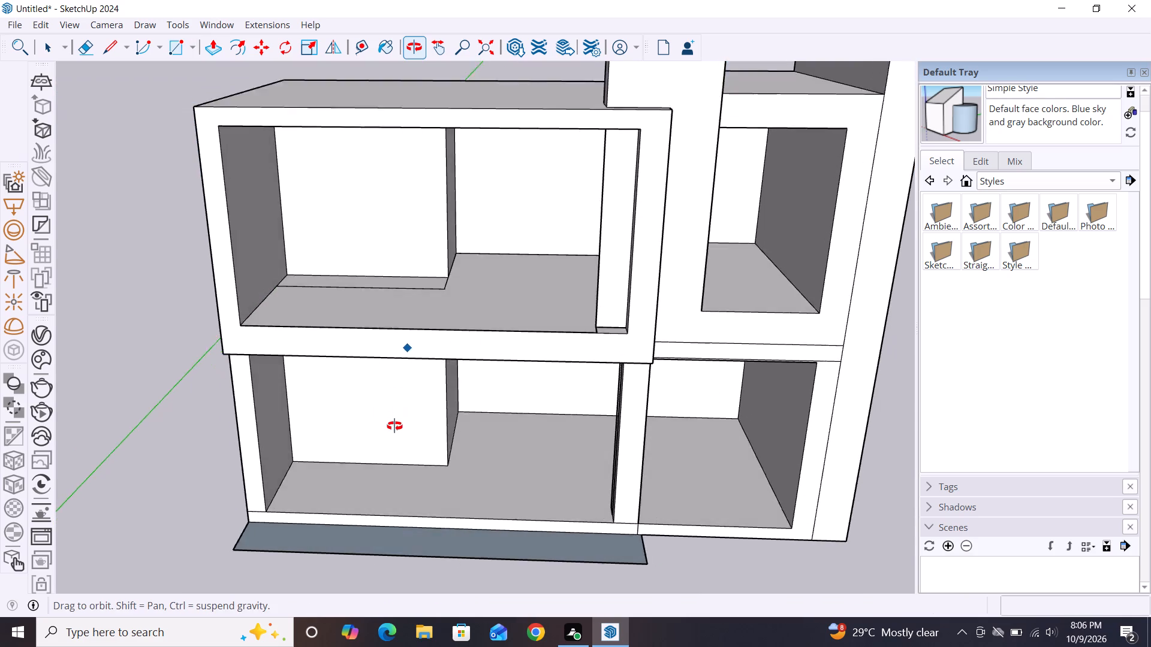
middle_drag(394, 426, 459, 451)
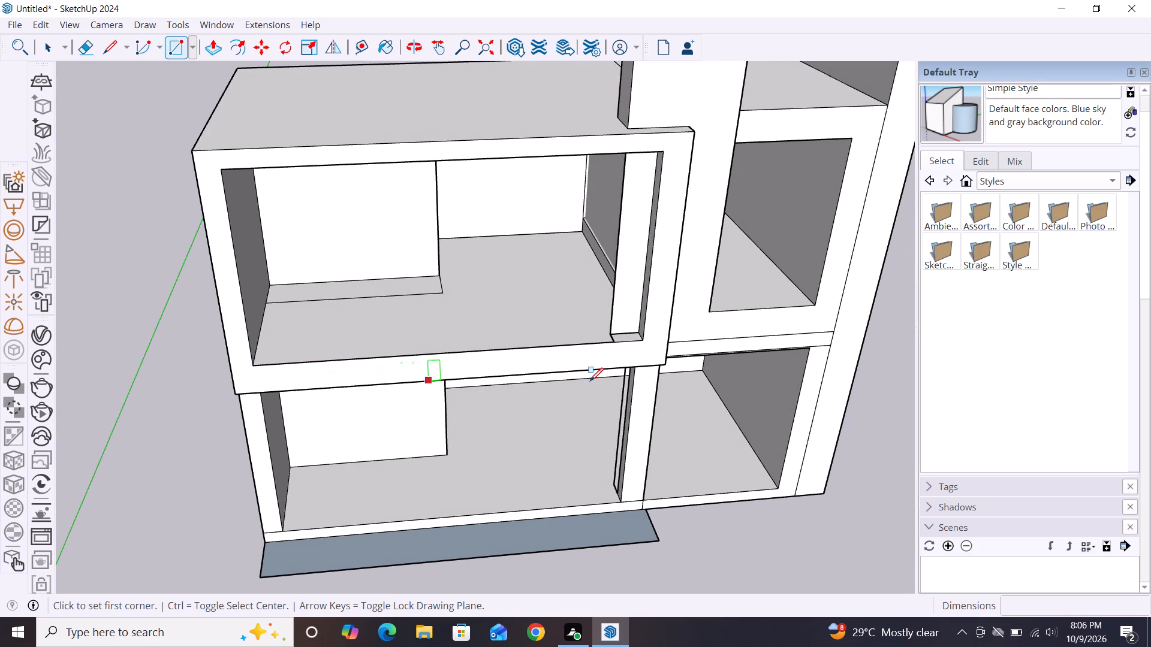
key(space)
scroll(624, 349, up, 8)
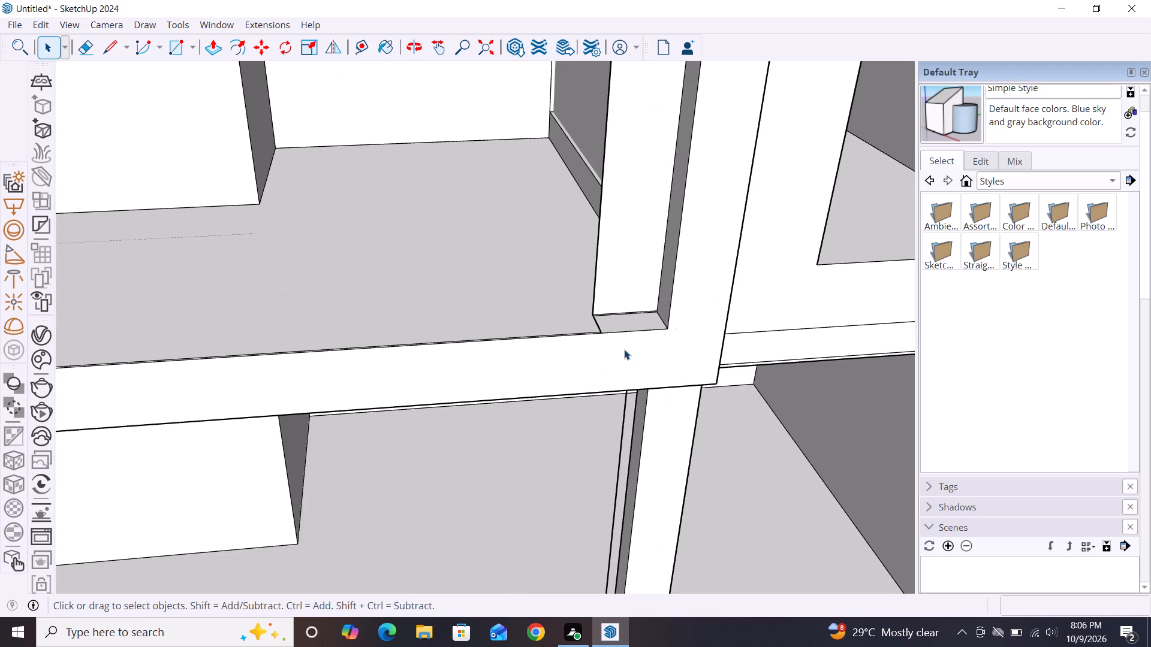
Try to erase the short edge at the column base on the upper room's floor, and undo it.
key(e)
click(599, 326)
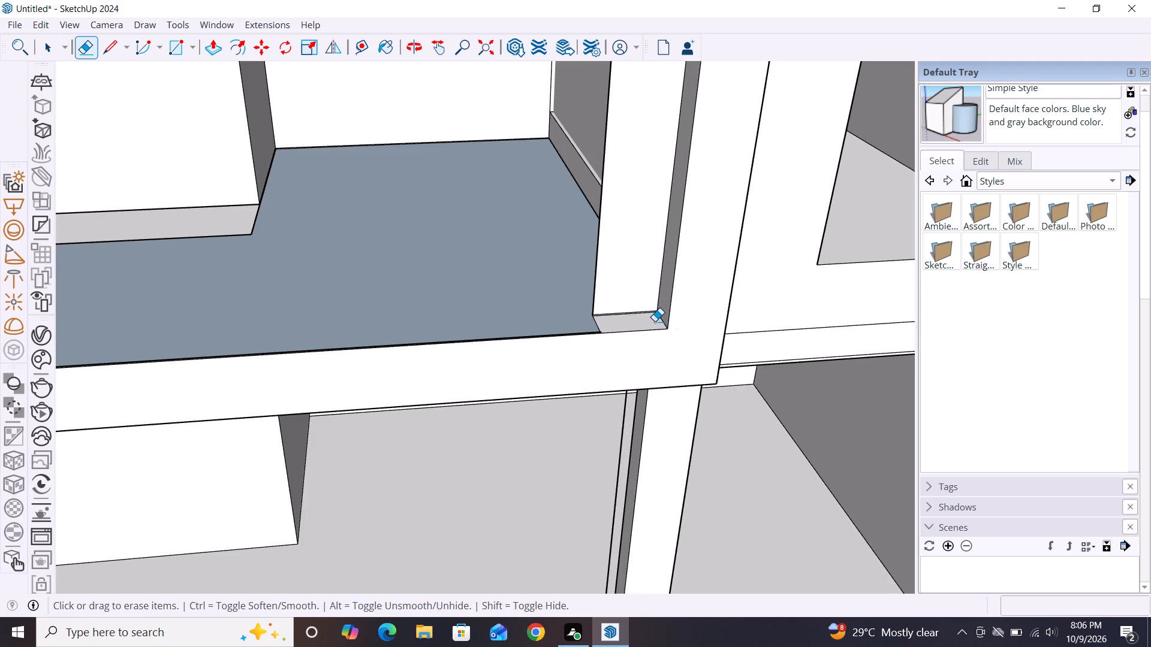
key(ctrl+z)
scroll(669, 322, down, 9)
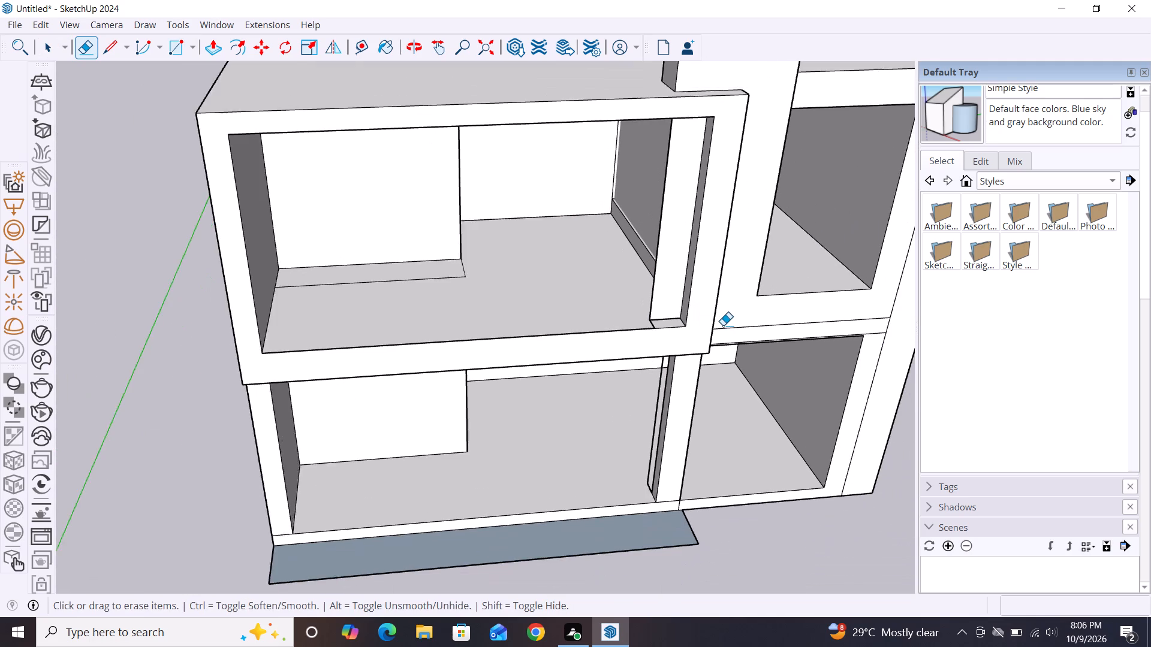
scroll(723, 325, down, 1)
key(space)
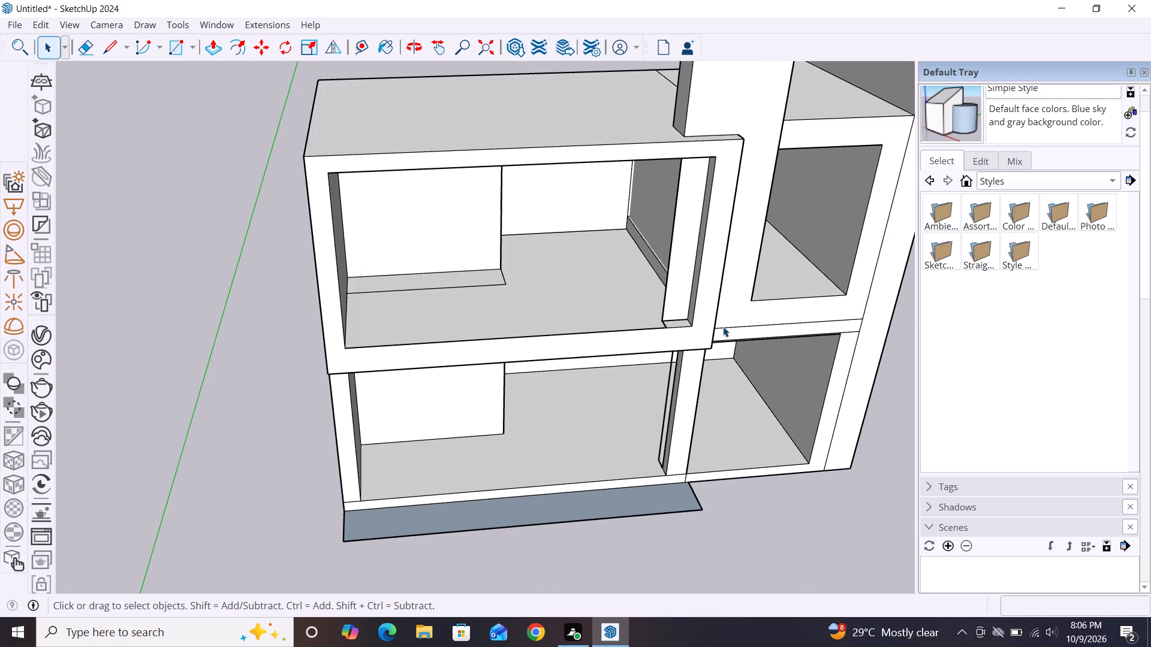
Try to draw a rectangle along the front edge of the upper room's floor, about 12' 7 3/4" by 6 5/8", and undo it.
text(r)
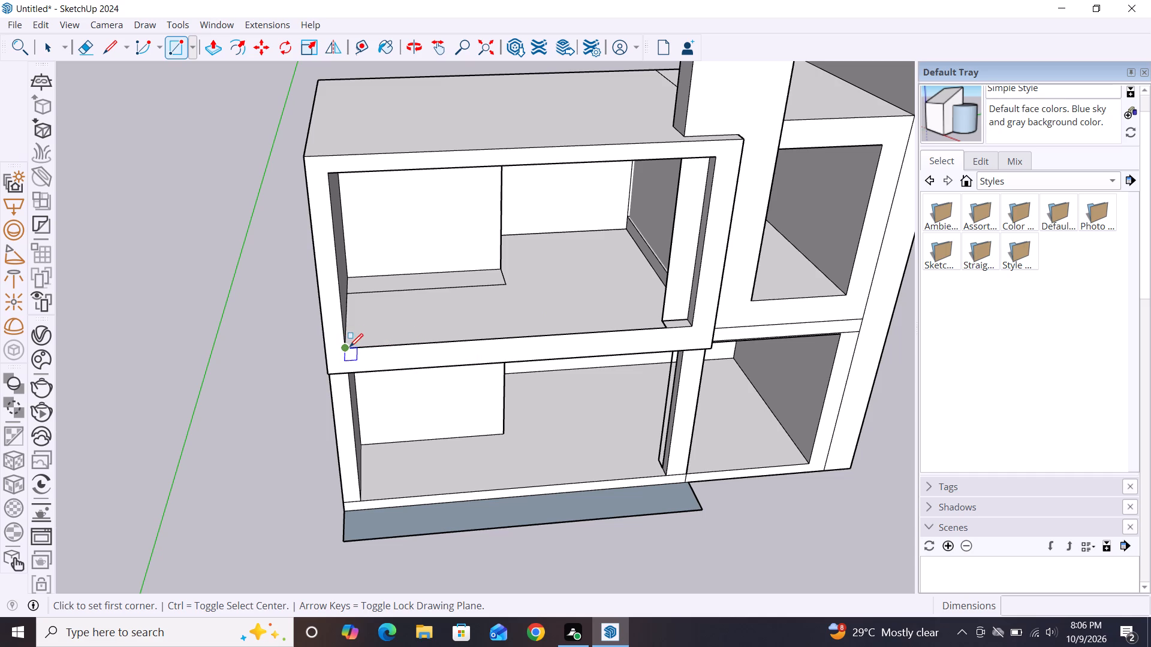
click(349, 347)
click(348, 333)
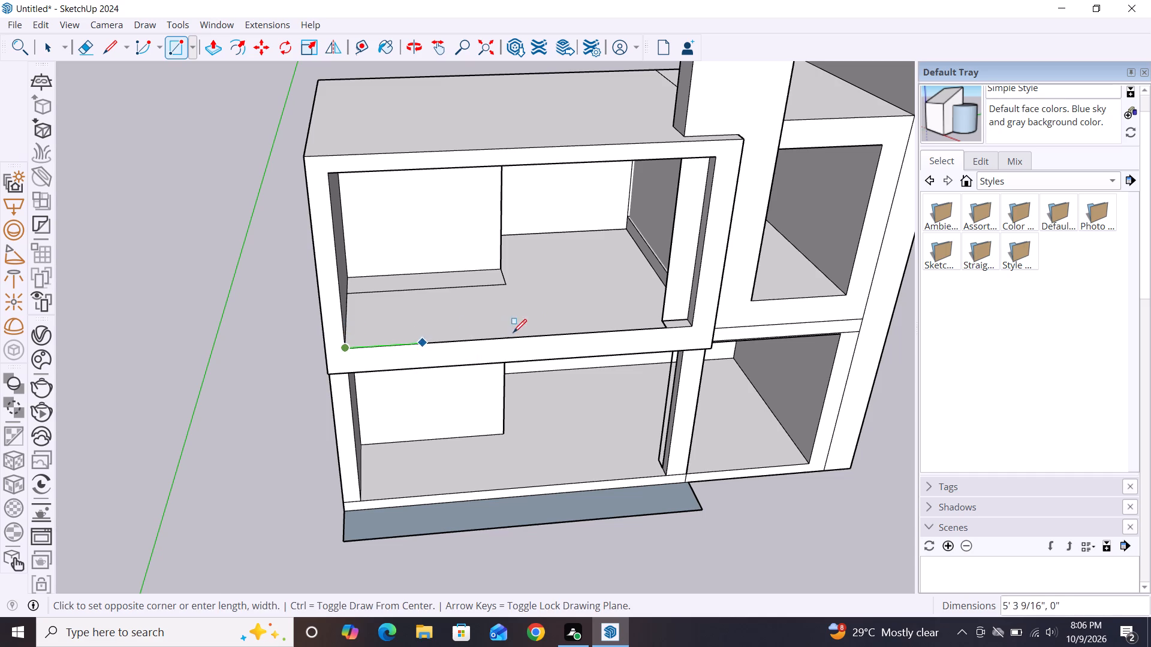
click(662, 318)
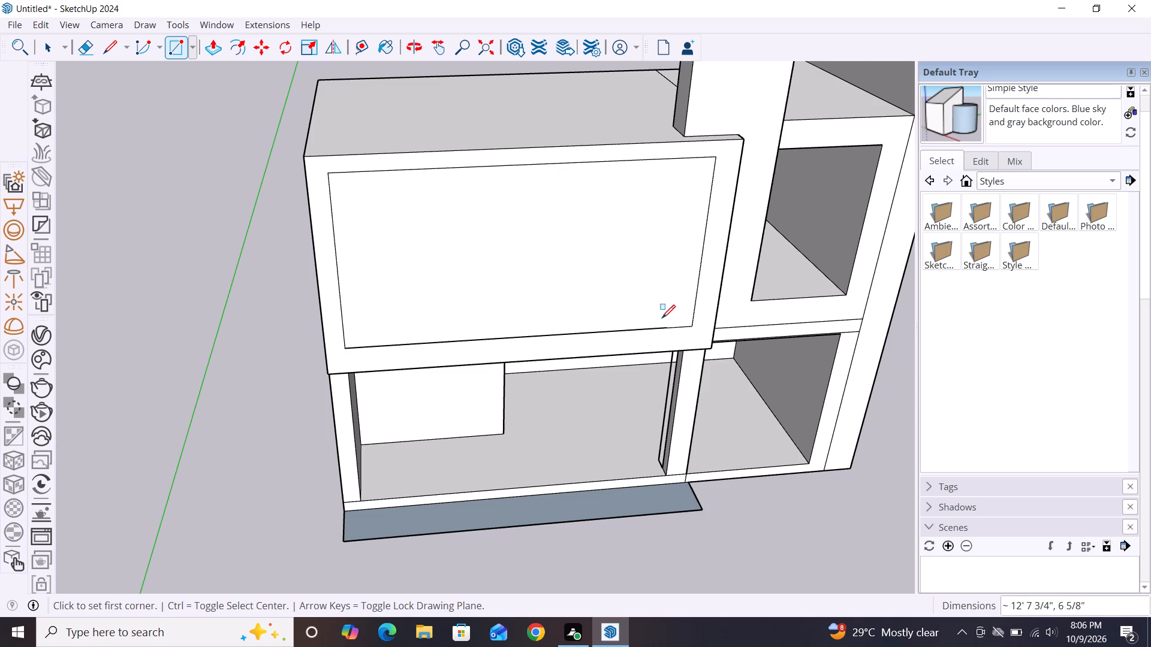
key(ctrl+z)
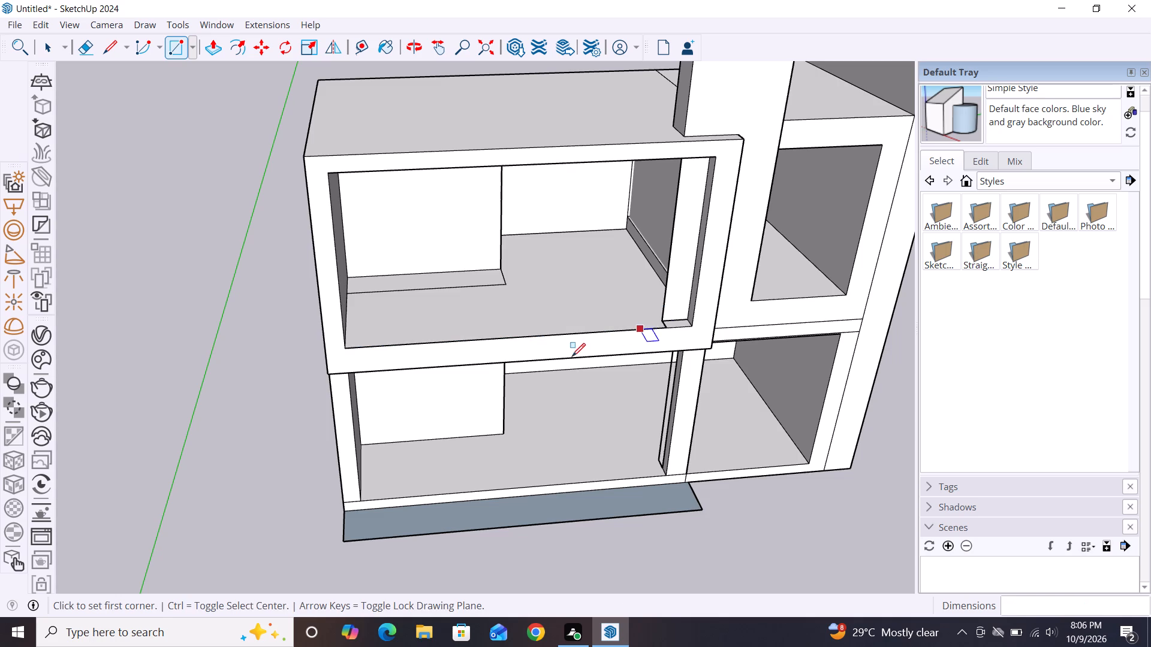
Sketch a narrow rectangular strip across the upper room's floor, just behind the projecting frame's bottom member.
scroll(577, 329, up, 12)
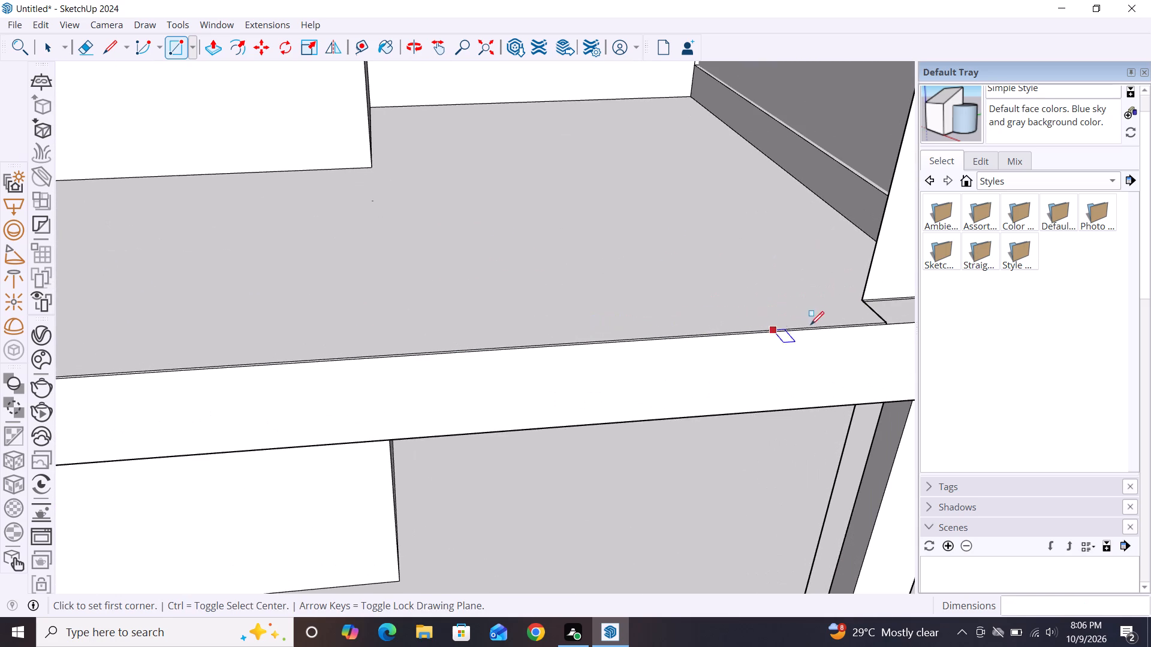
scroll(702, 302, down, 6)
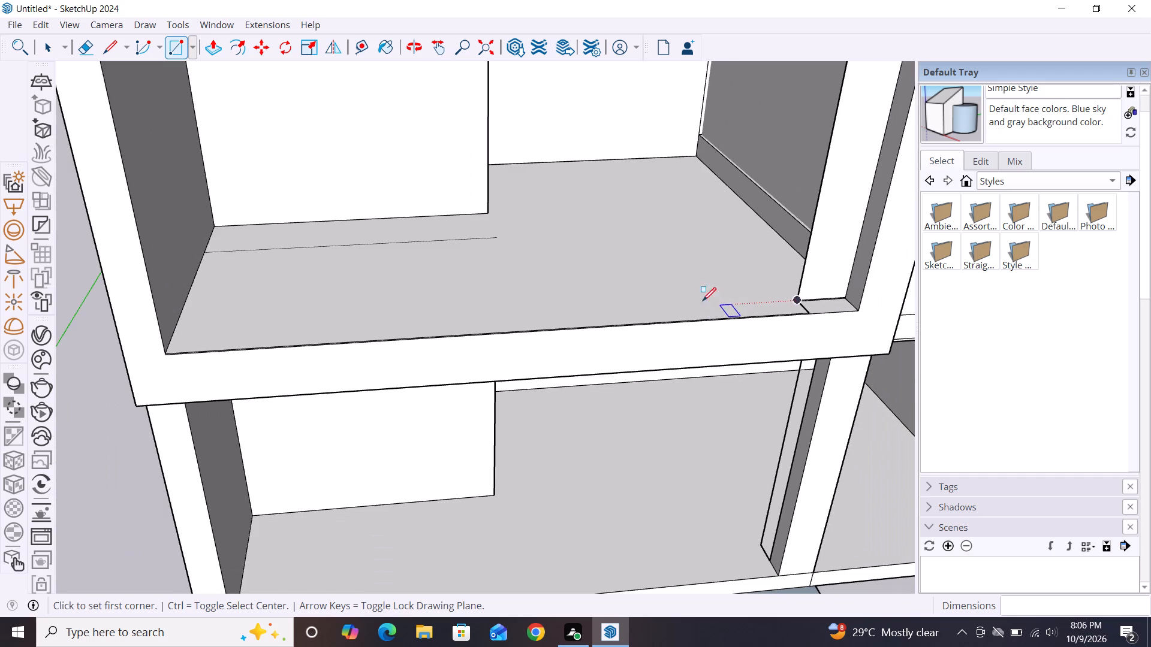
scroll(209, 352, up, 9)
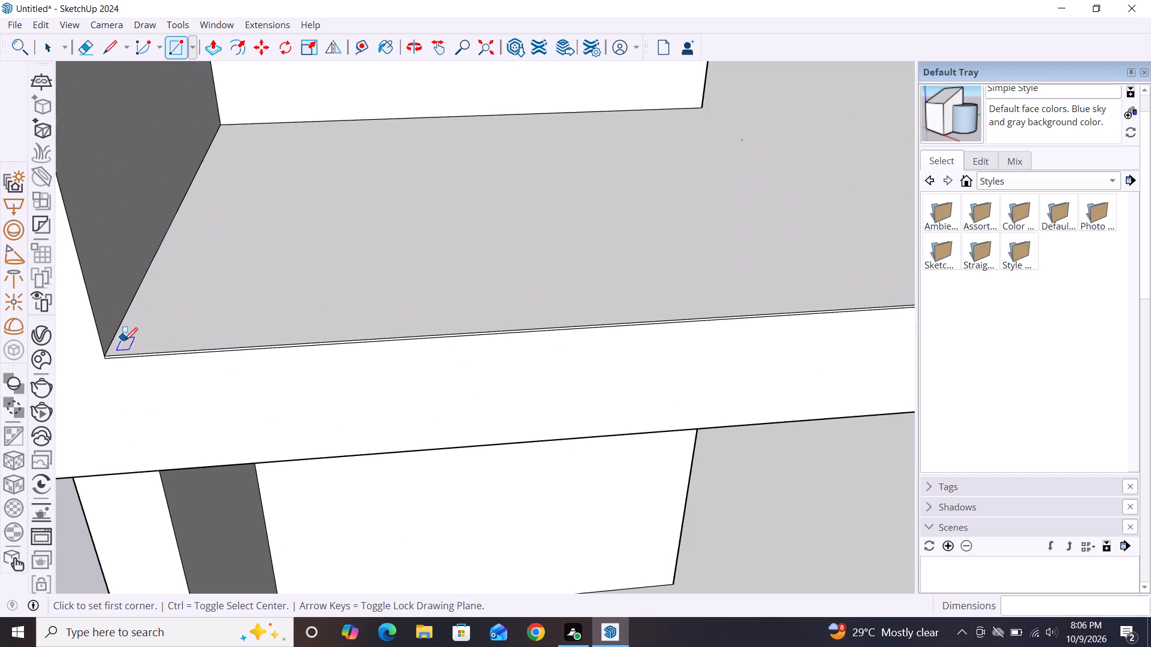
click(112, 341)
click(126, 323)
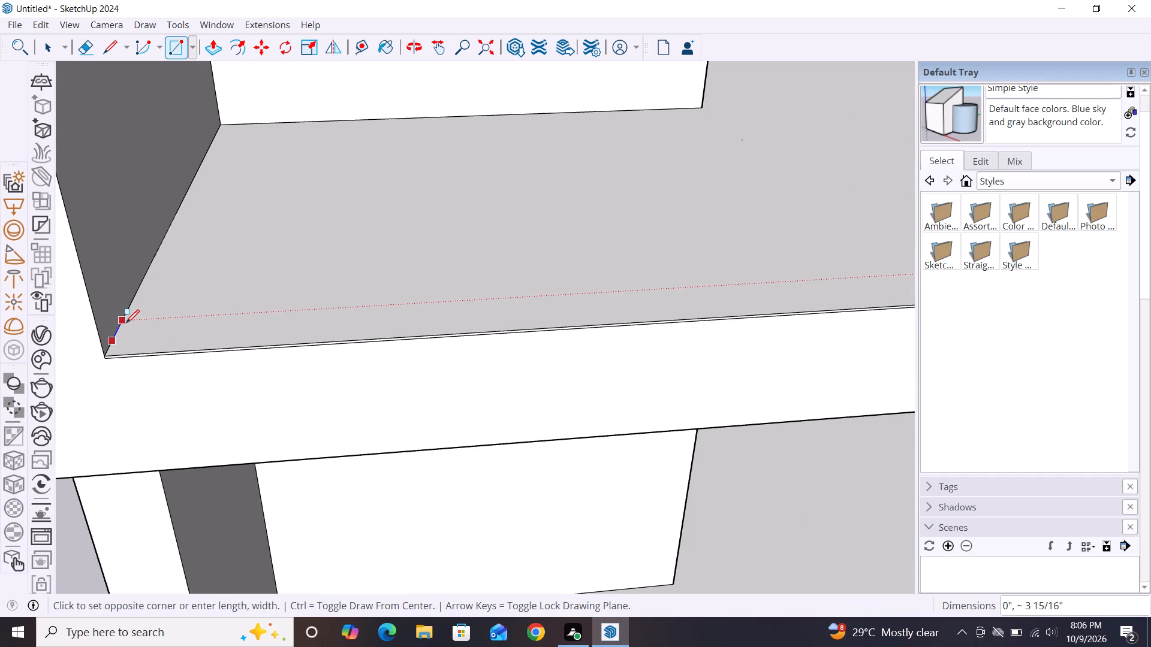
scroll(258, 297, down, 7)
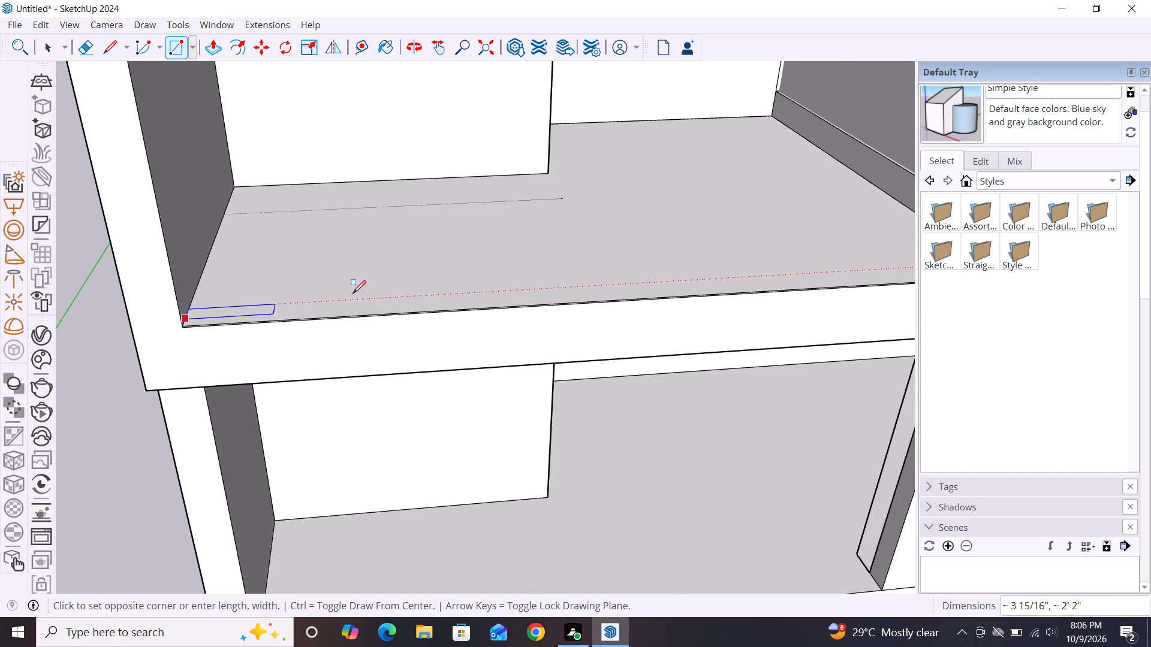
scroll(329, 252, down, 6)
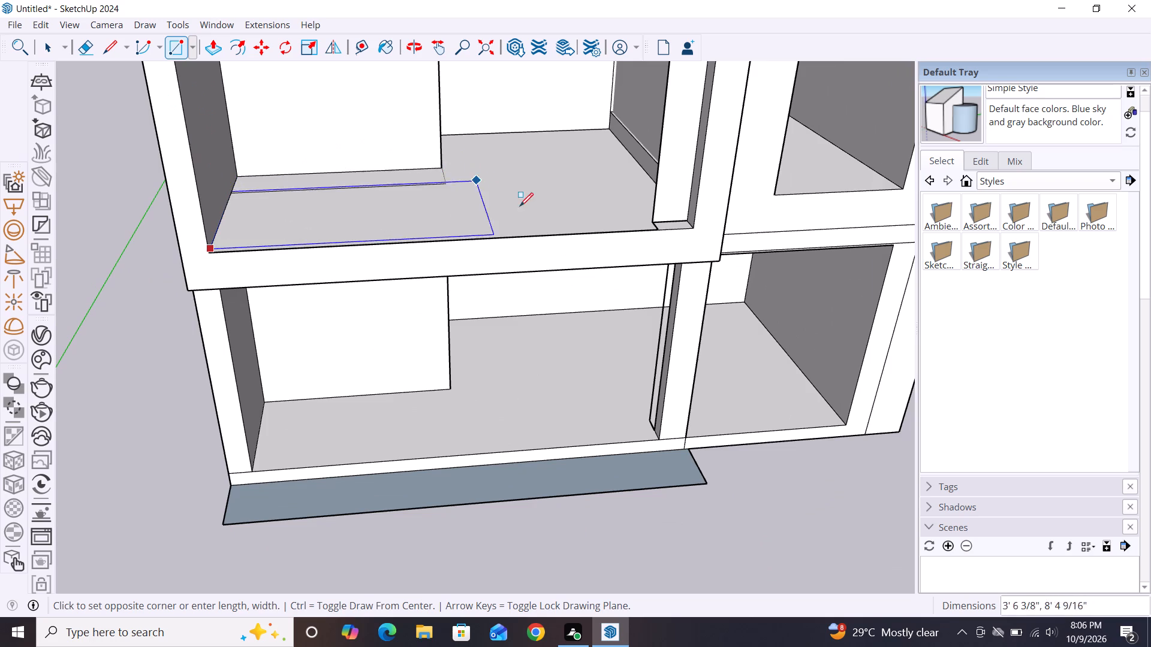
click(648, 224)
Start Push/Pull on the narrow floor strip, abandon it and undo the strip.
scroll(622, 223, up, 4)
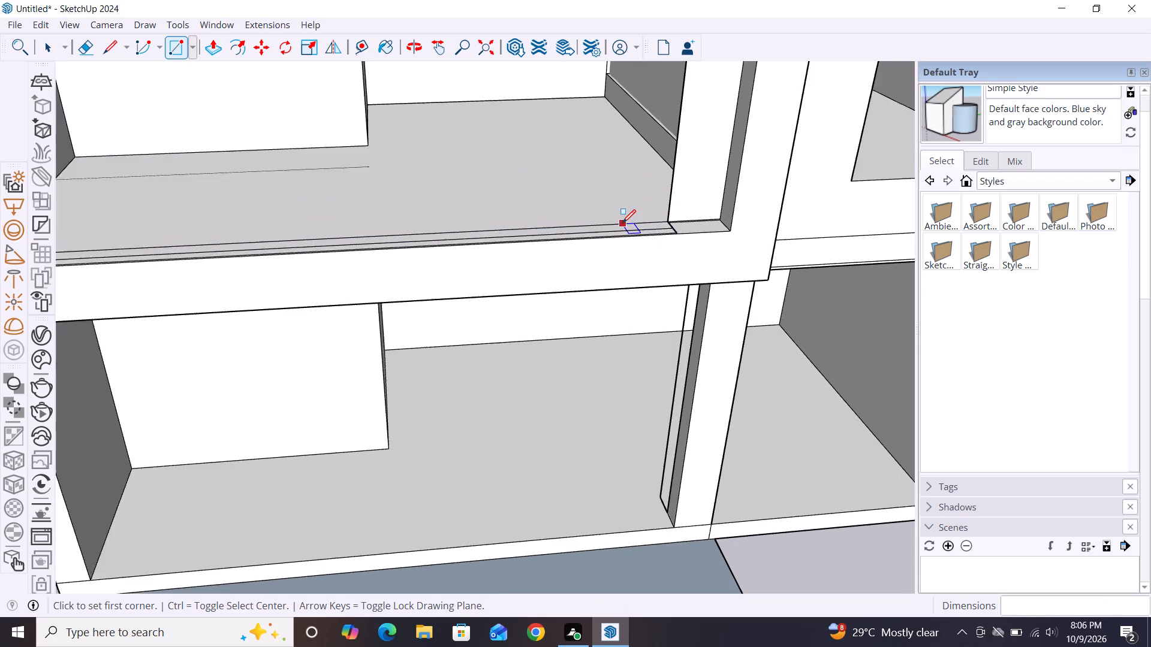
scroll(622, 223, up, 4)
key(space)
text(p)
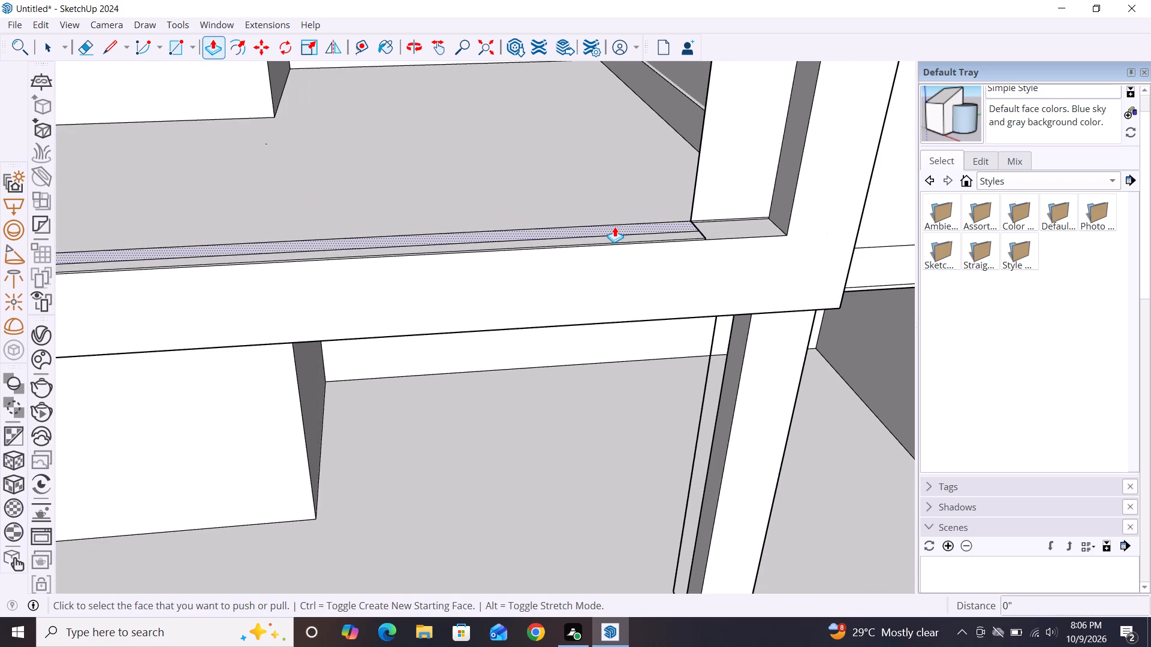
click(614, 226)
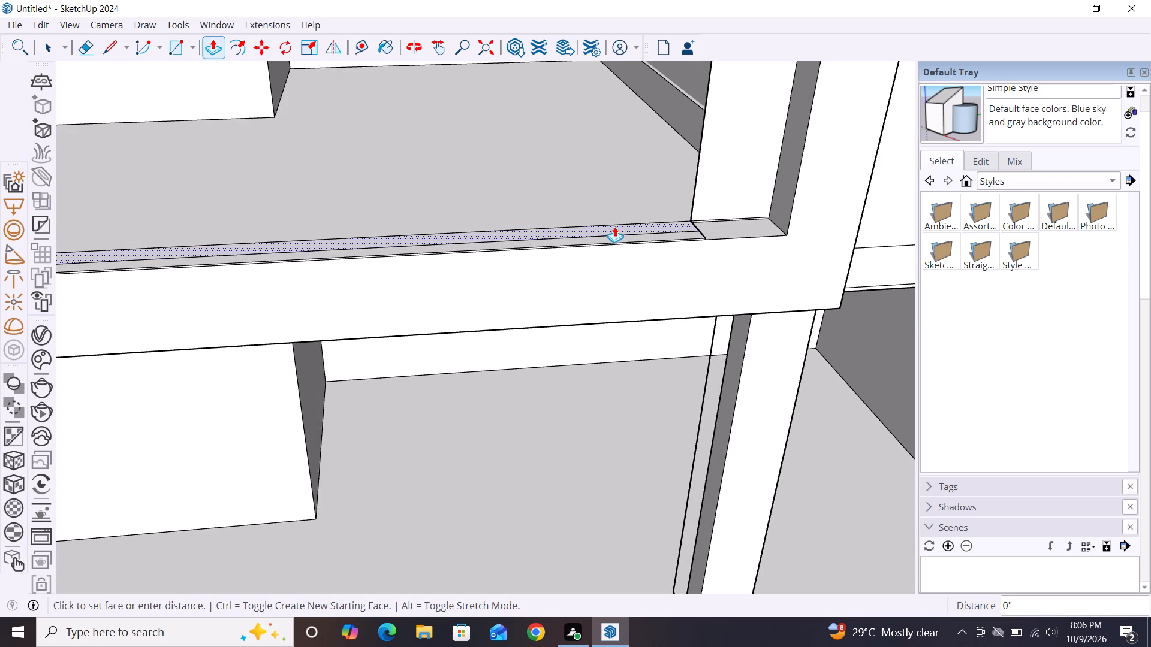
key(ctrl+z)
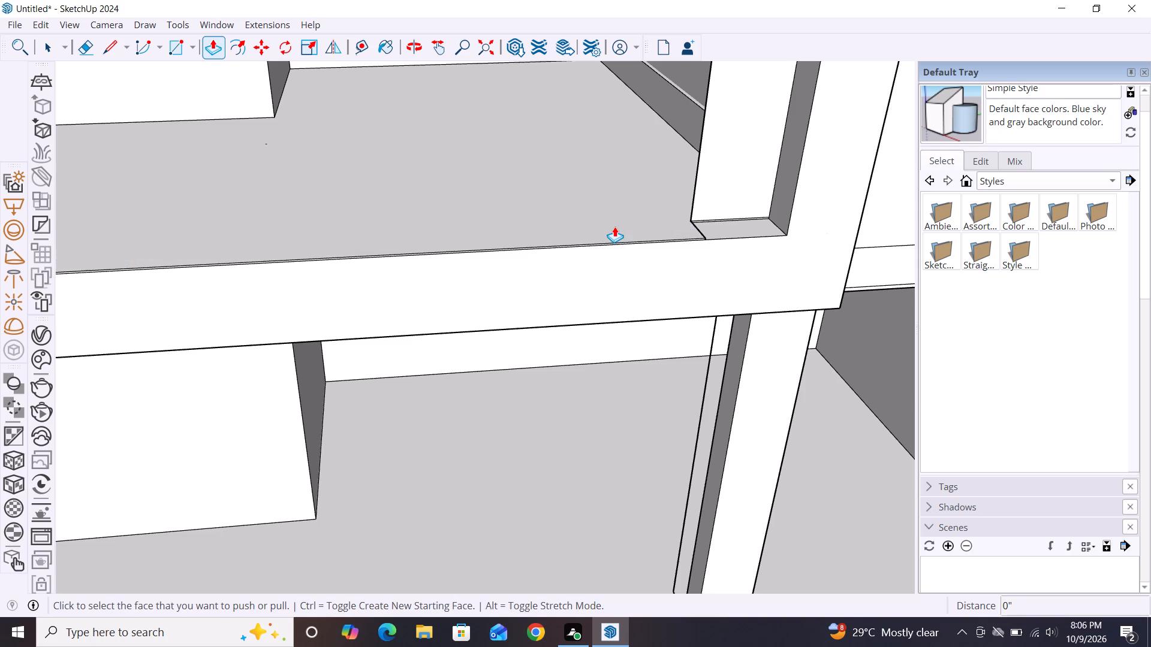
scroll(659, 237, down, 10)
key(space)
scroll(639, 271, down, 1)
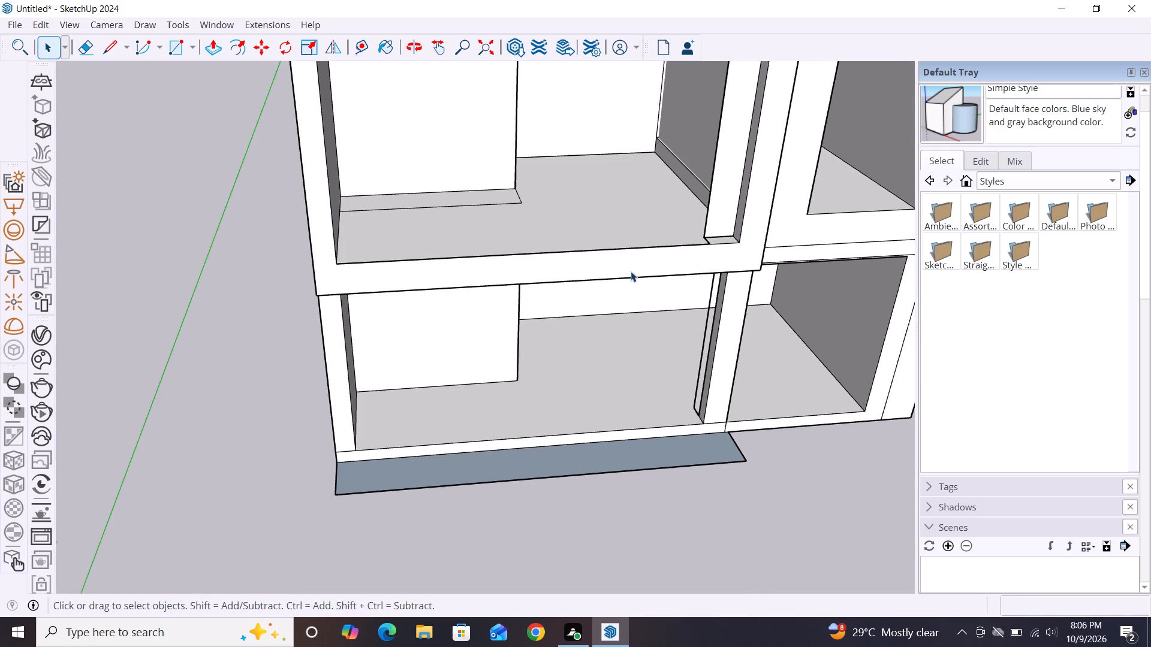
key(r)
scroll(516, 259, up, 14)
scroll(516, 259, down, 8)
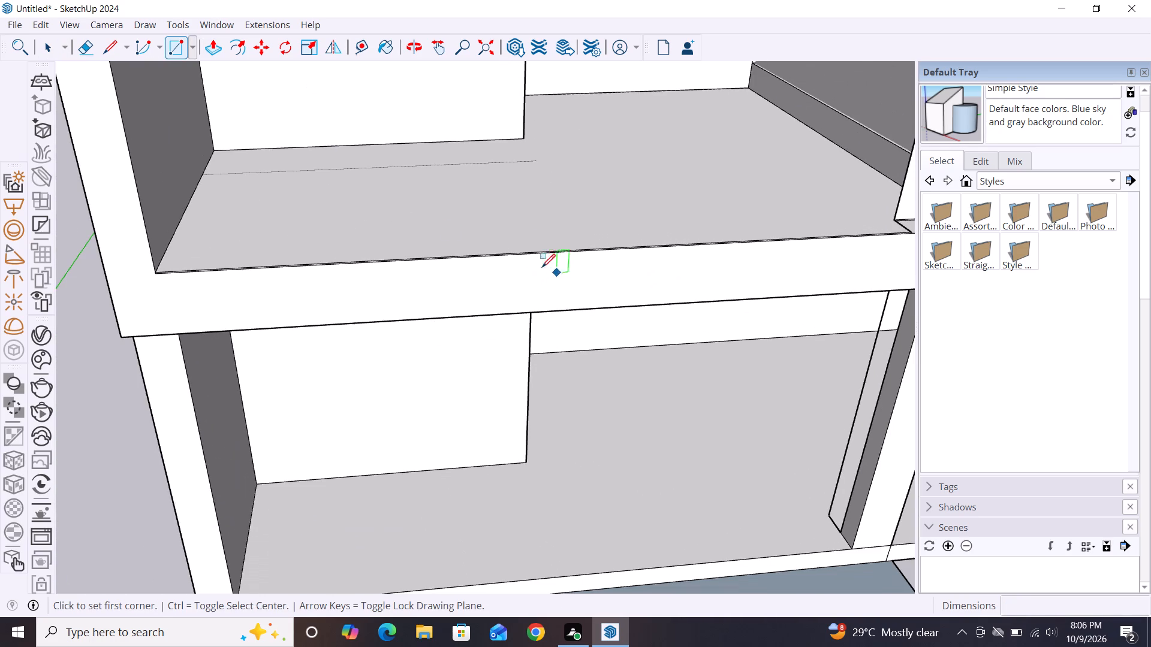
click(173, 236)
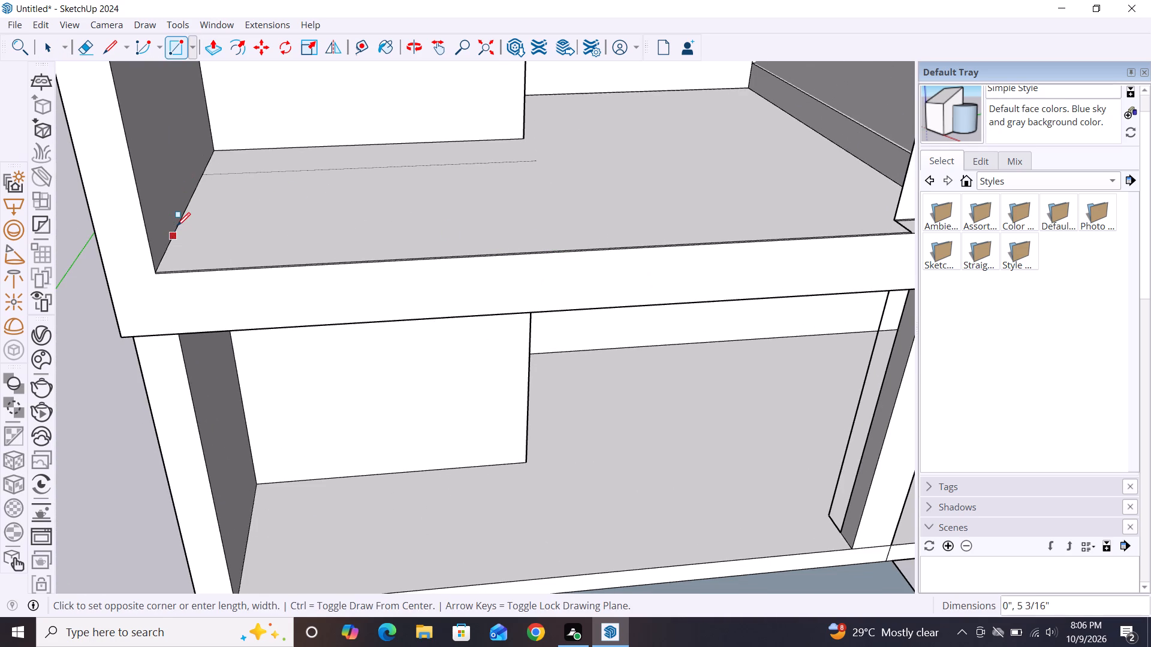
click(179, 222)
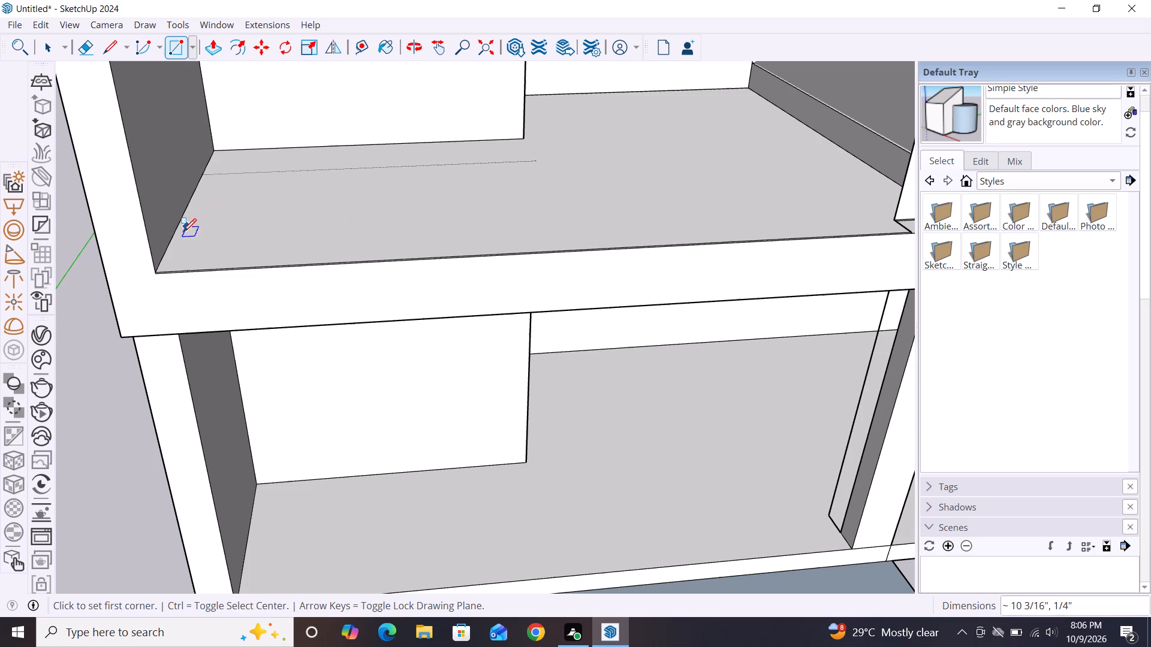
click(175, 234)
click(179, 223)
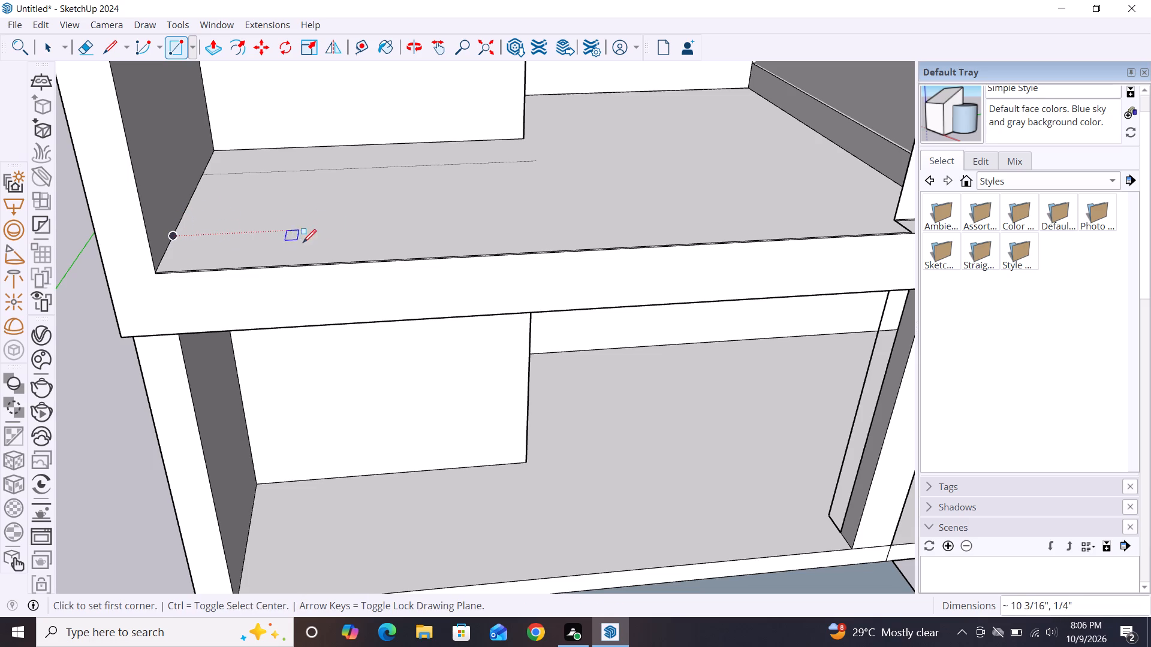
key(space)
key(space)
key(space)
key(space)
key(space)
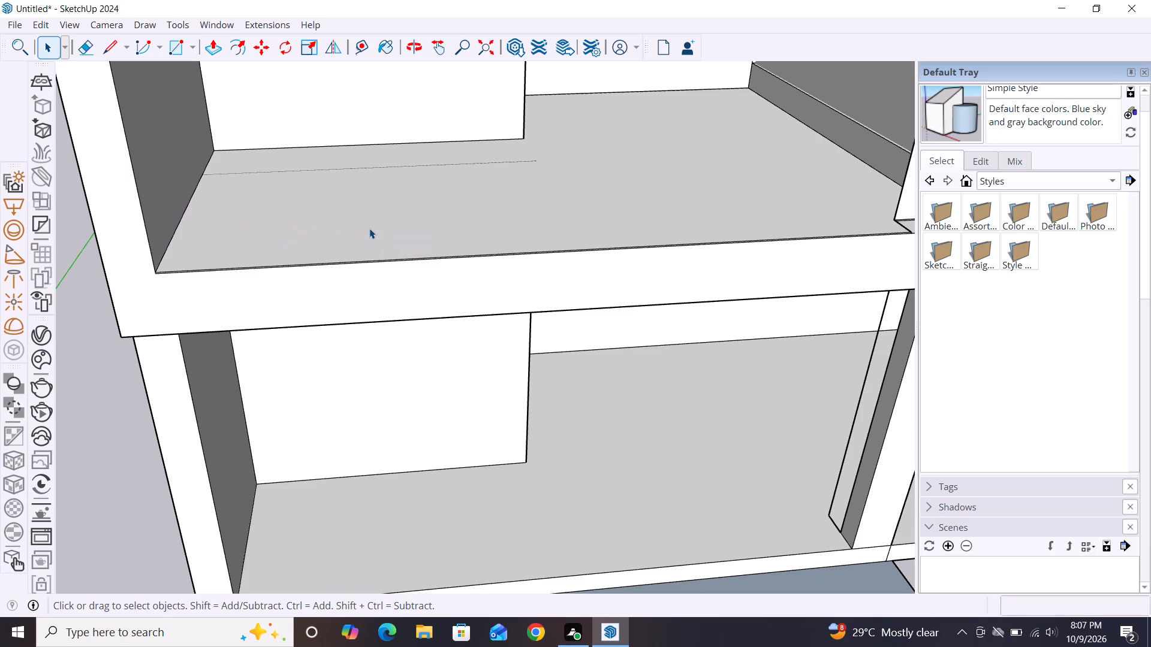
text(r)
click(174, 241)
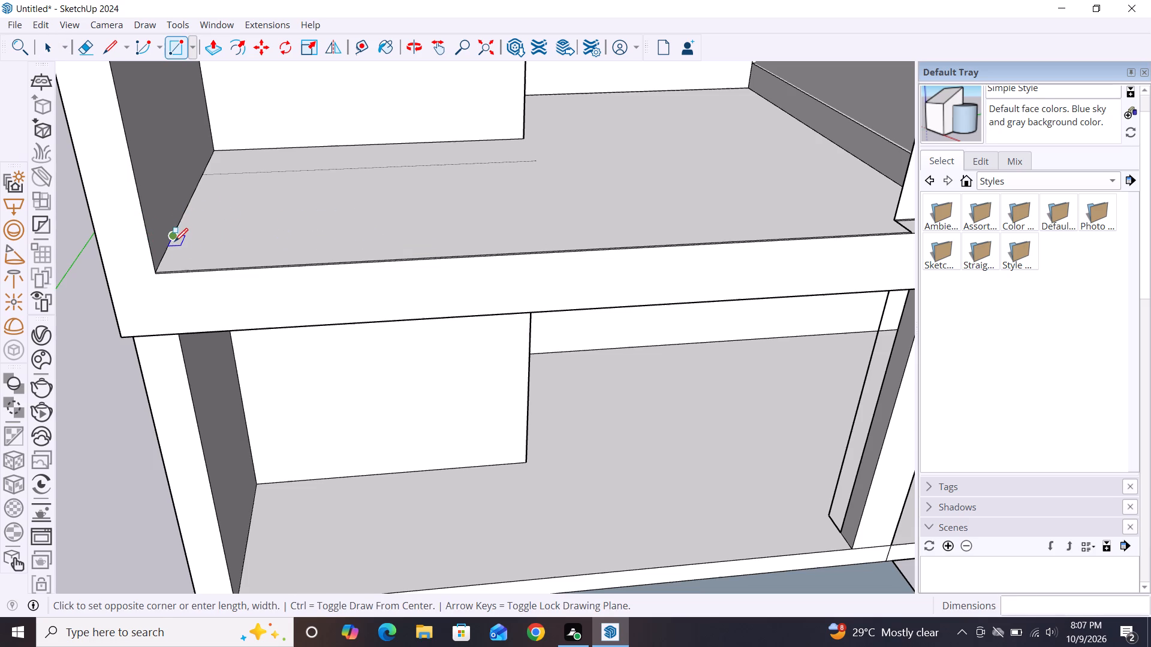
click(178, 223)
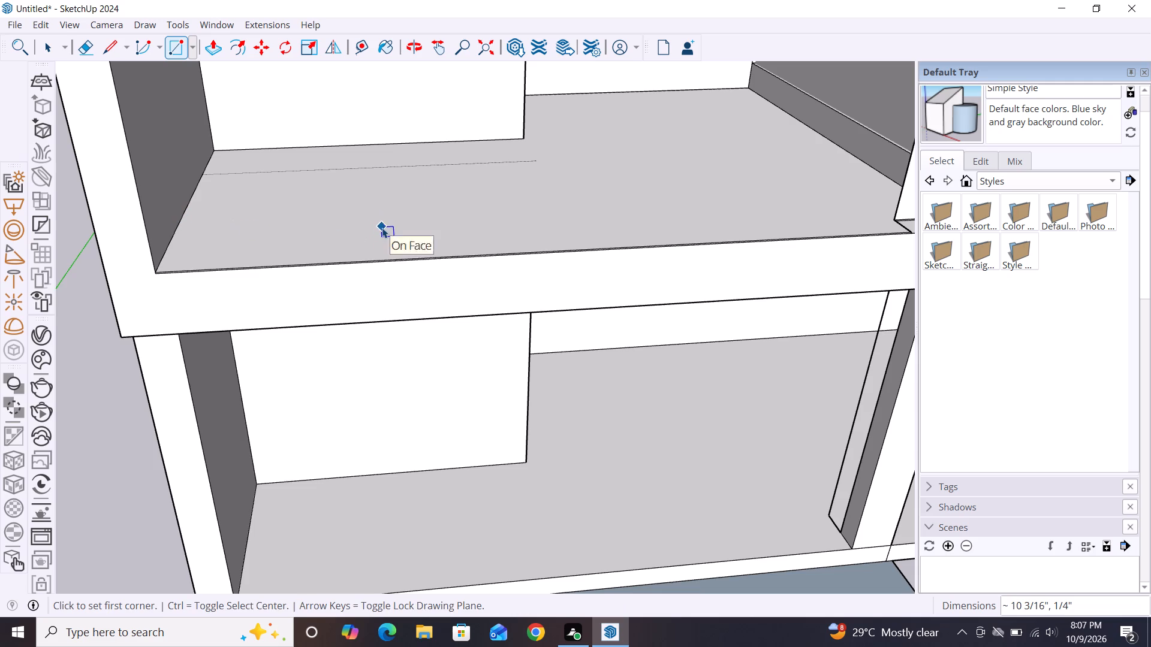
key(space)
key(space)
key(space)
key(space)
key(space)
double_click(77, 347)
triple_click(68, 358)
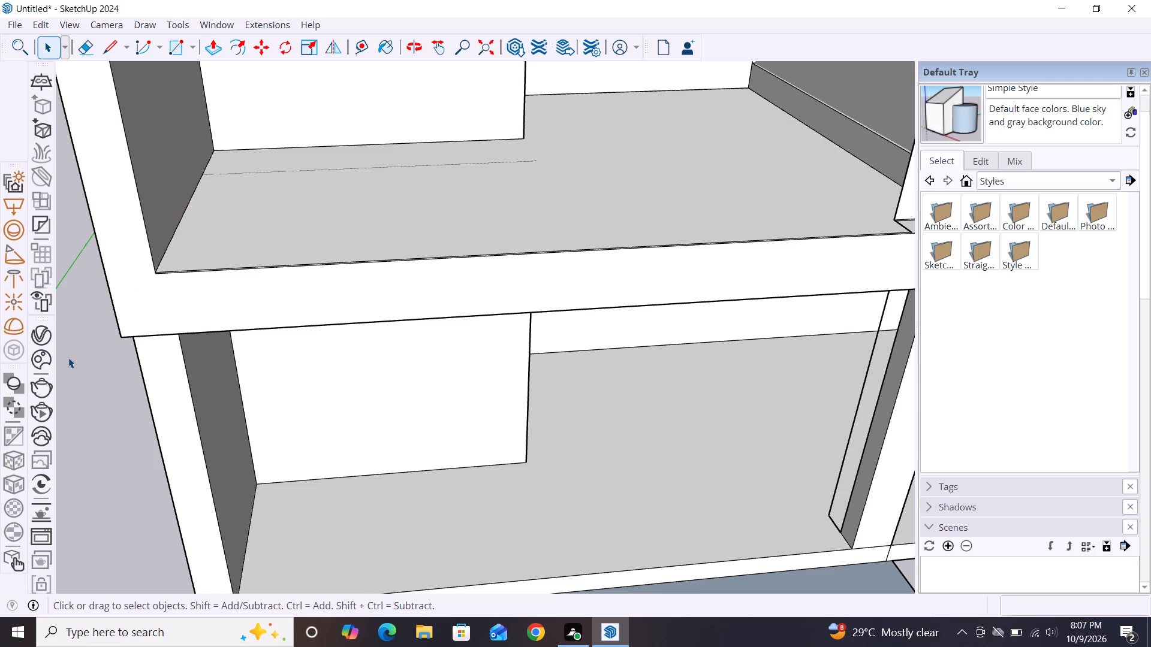
Draw a rectangle about 12' 9 7/16" by 3" across the upper room's floor, starting from the side wall a little behind the front frame.
scroll(292, 267, down, 4)
scroll(292, 267, up, 3)
key(r)
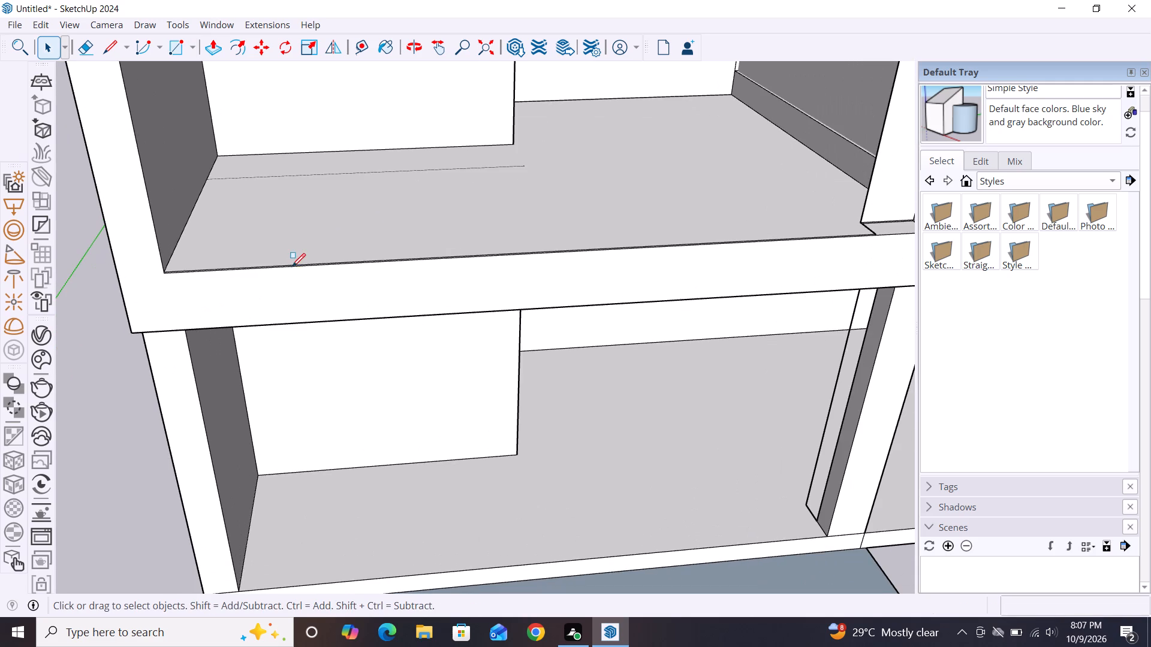
click(183, 235)
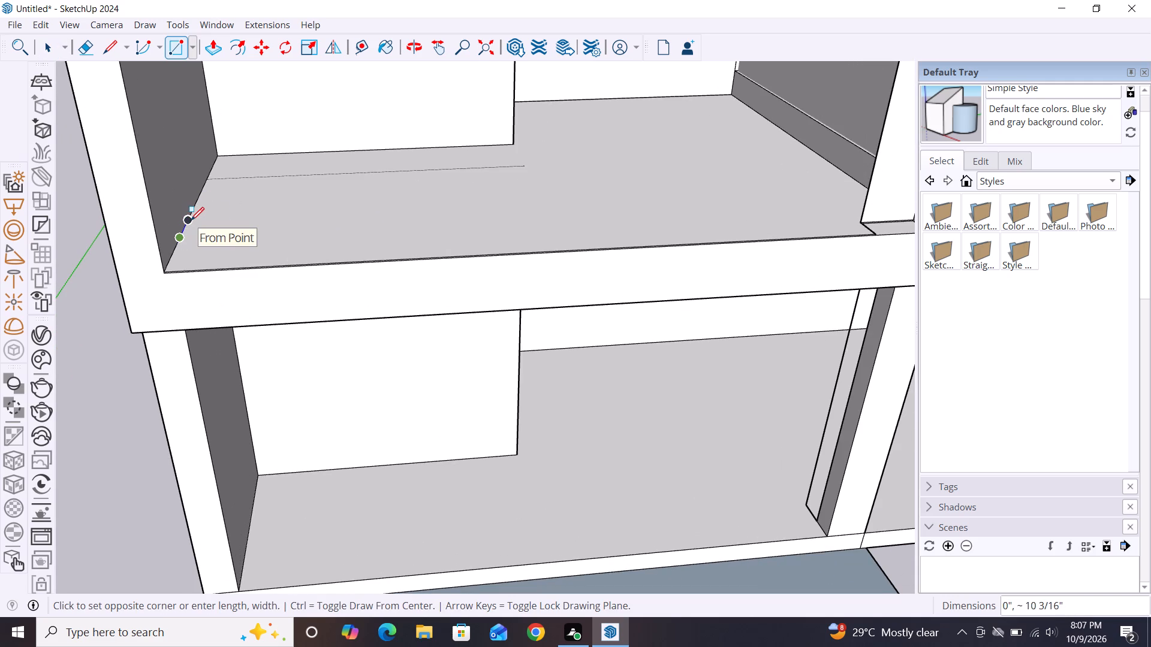
click(191, 220)
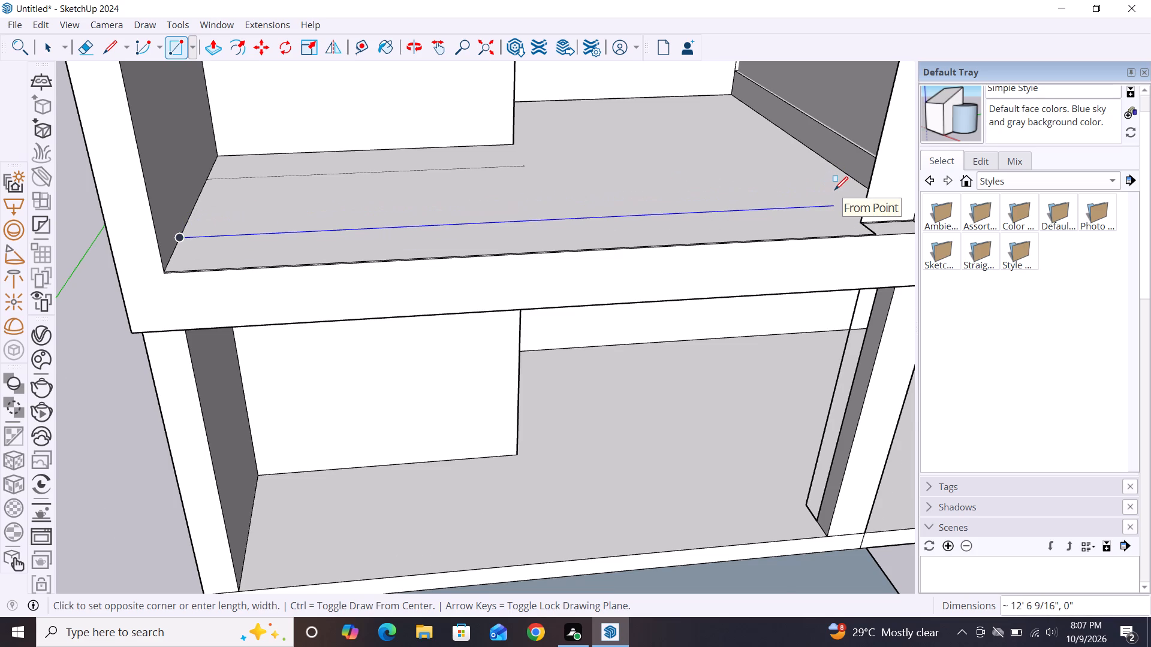
scroll(834, 190, up, 13)
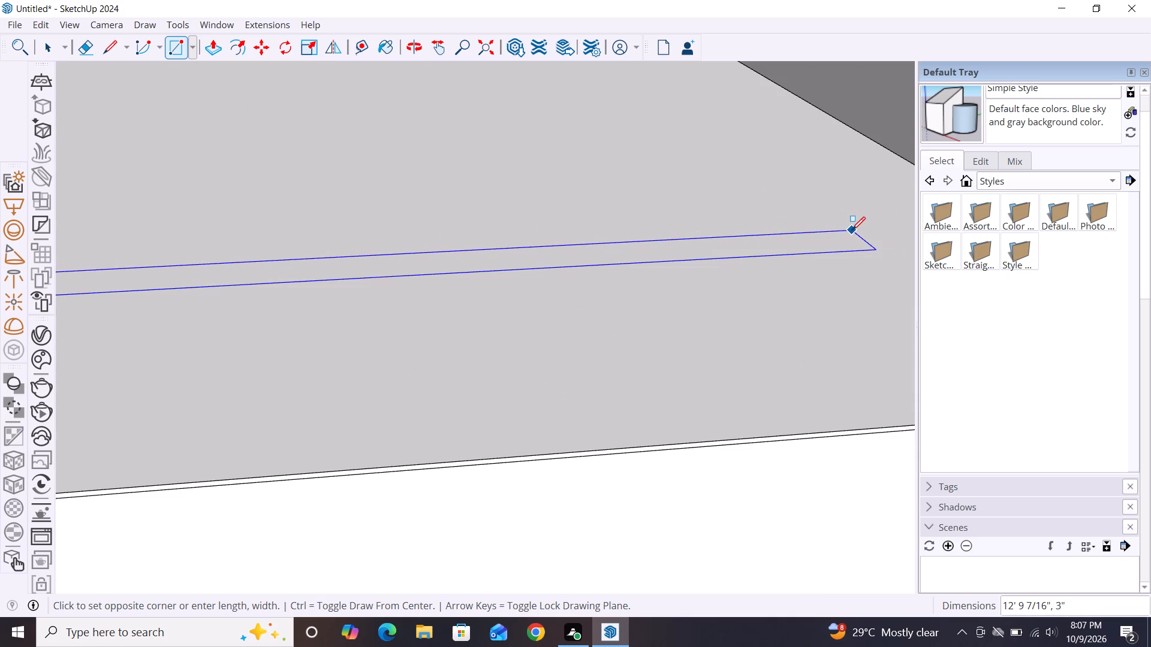
click(853, 232)
key(space)
Pull the 3" strip on the upper room's floor up about 1' 3 1/4" into a low parapet wall.
scroll(847, 183, down, 2)
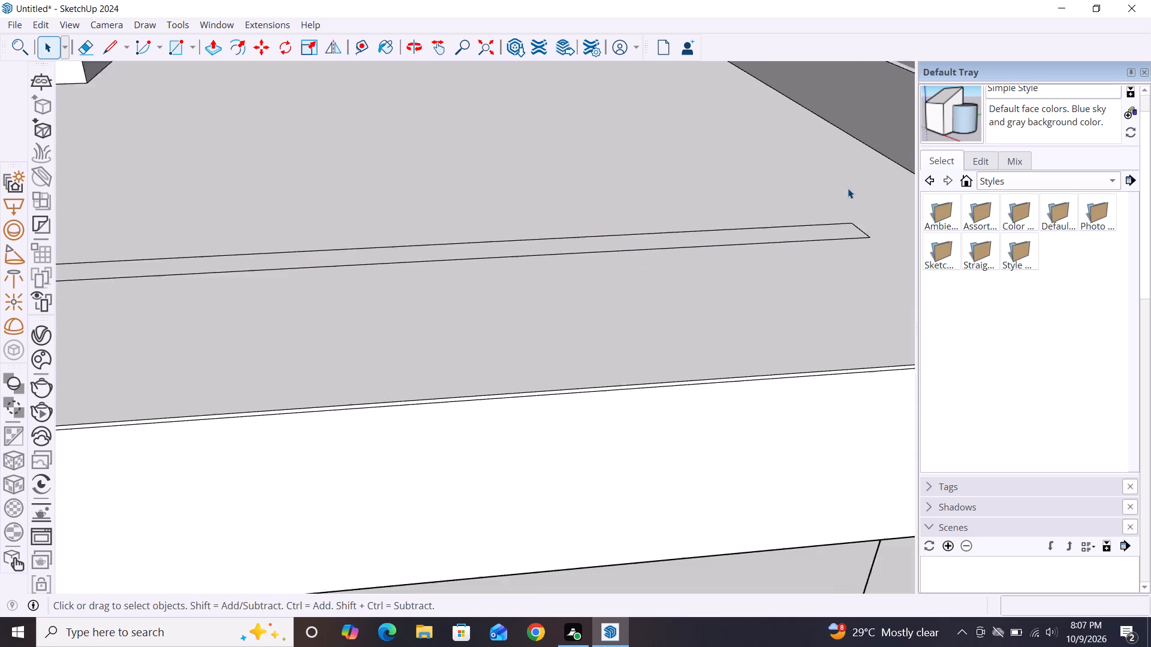
scroll(848, 188, down, 20)
scroll(848, 188, down, 5)
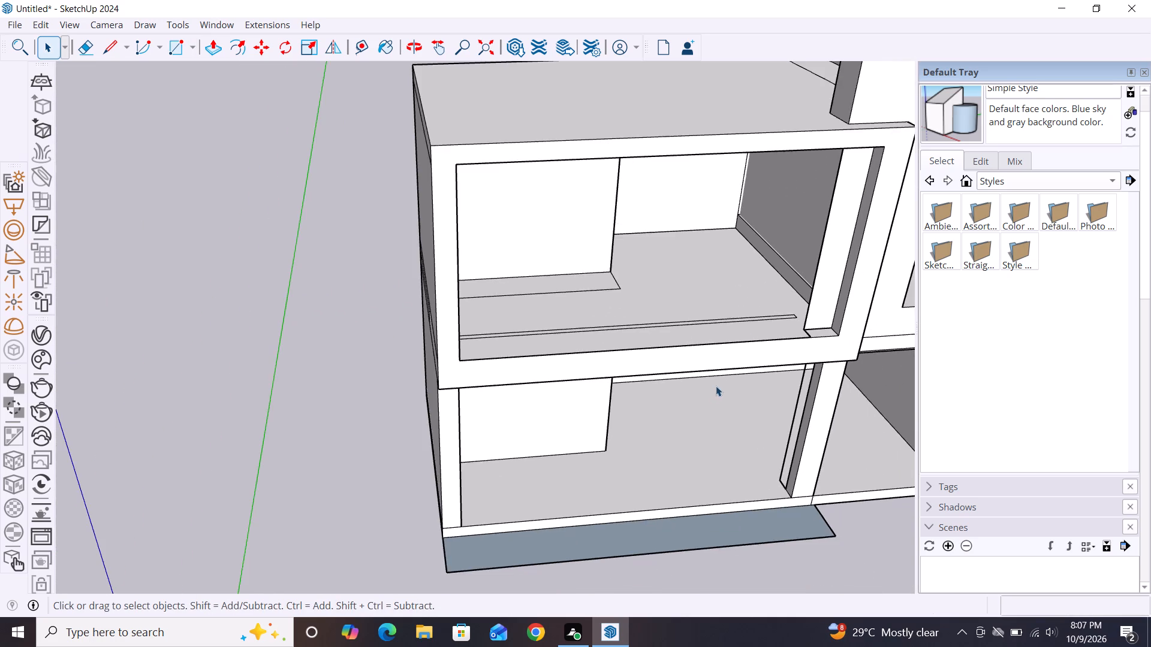
middle_drag(712, 390, 533, 369)
middle_drag(595, 361, 717, 376)
scroll(664, 364, up, 4)
key(p)
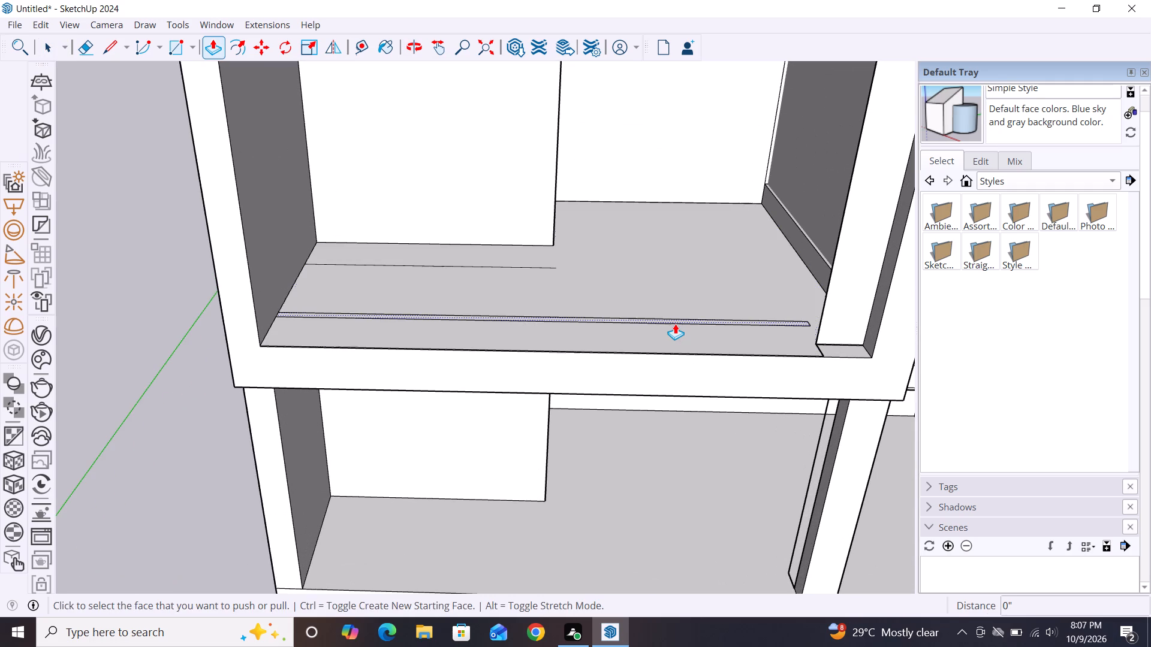
click(675, 323)
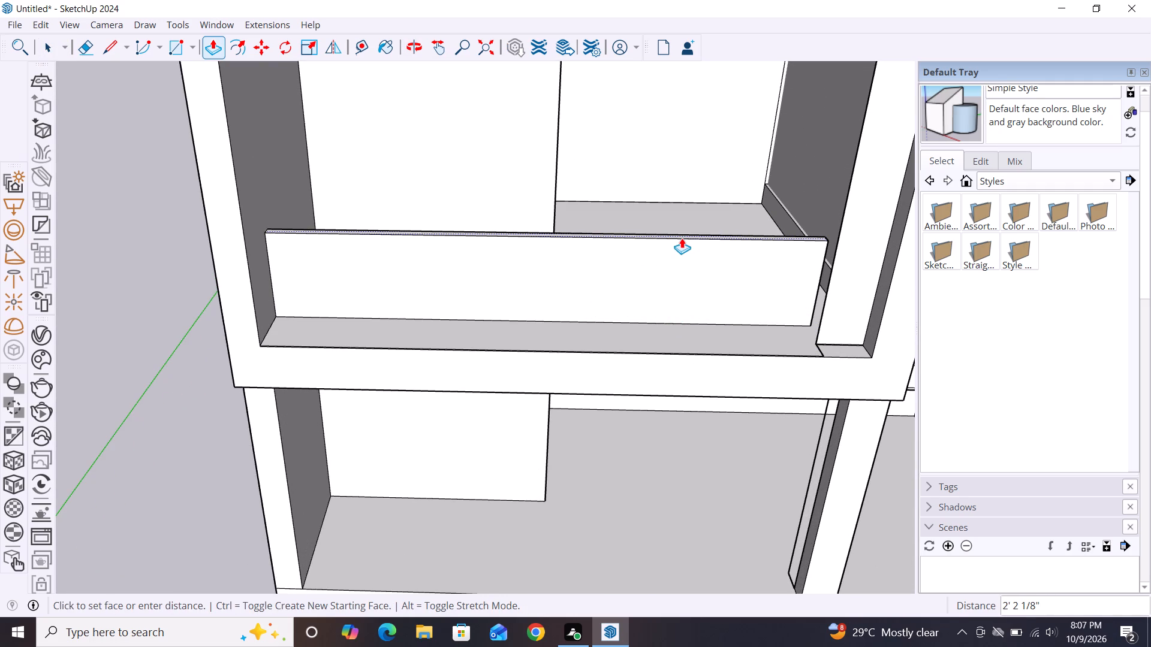
click(686, 279)
key(space)
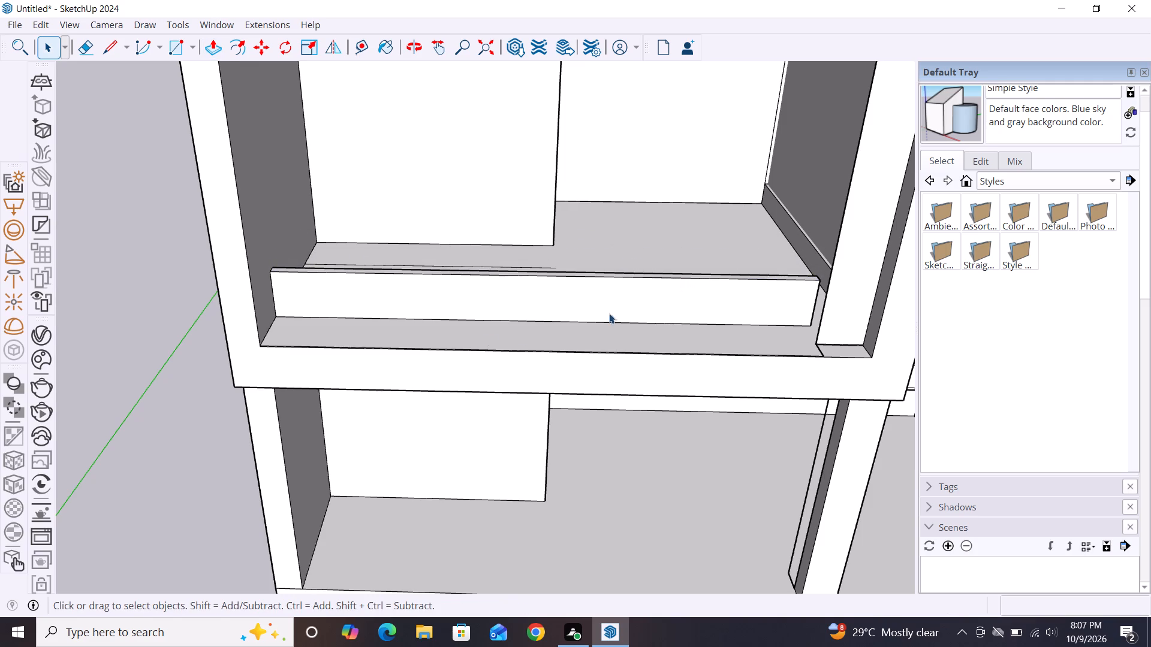
Draw a square about 7 3/8" on the upper floor between the parapet and the front frame, near the side wall.
scroll(309, 345, up, 6)
key(r)
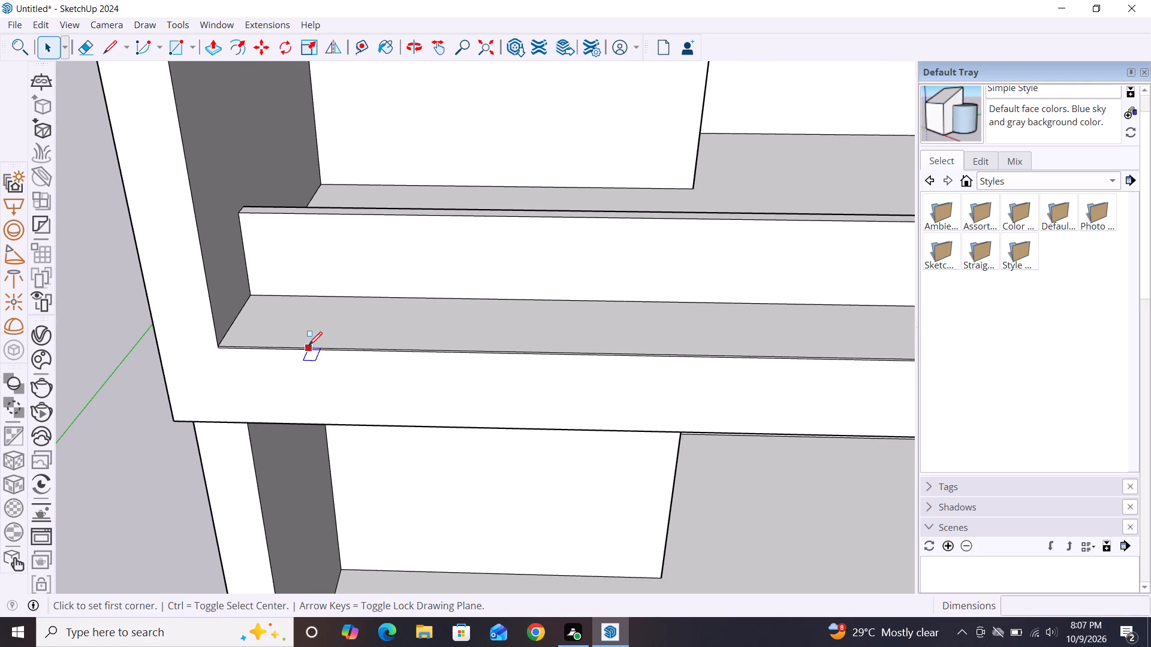
click(266, 310)
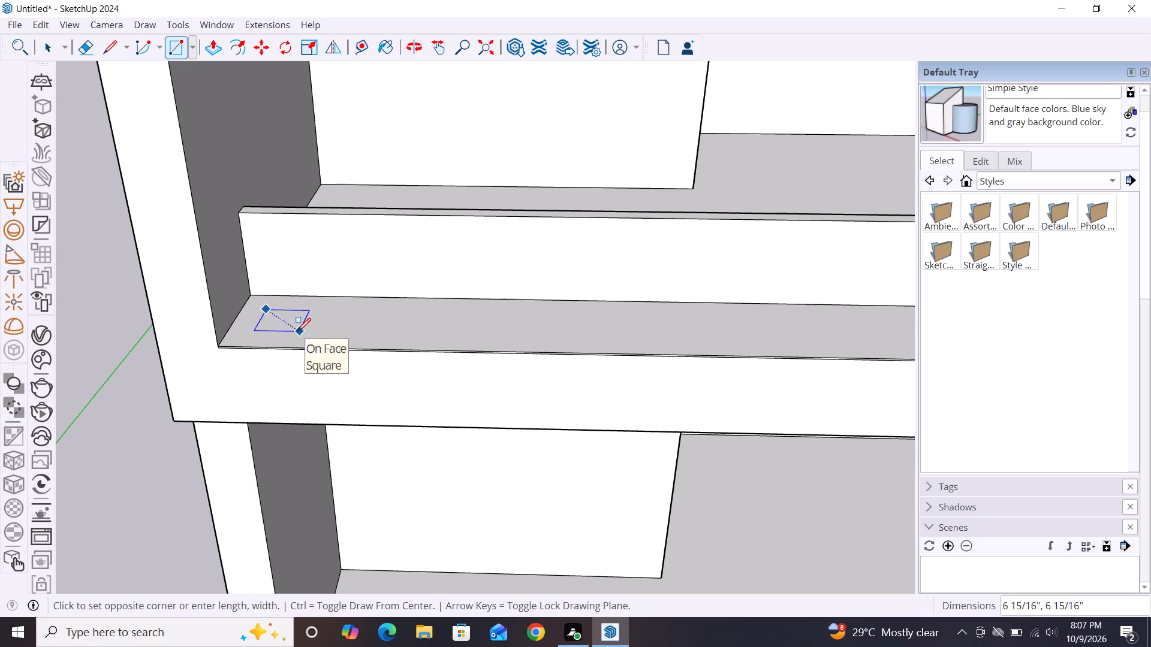
click(302, 332)
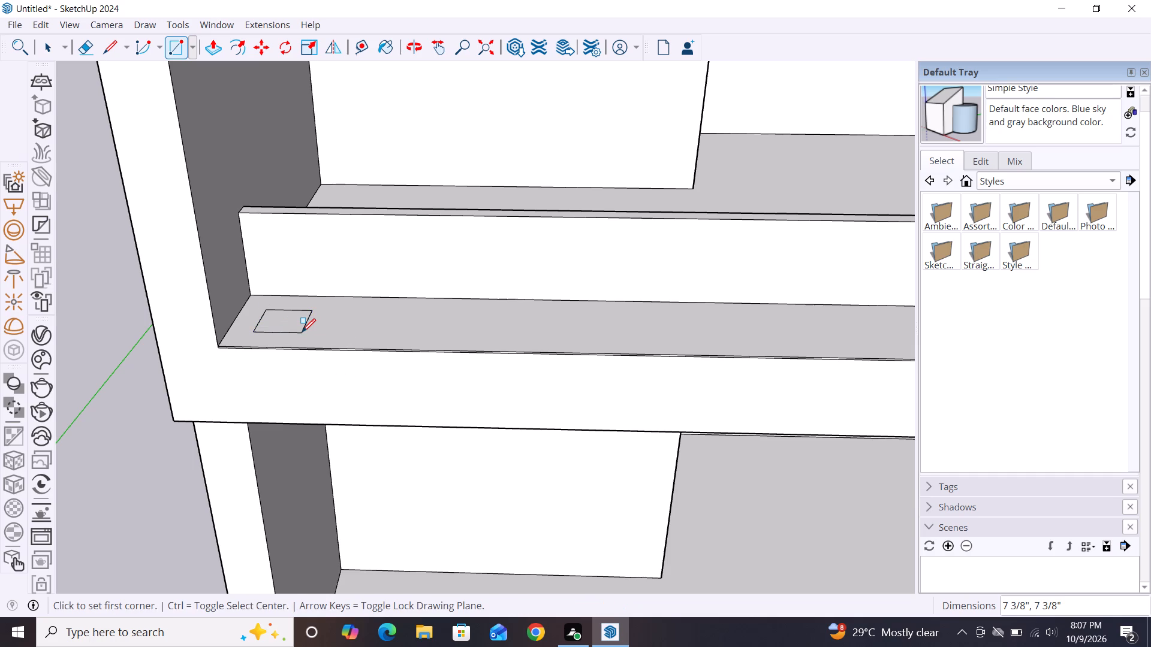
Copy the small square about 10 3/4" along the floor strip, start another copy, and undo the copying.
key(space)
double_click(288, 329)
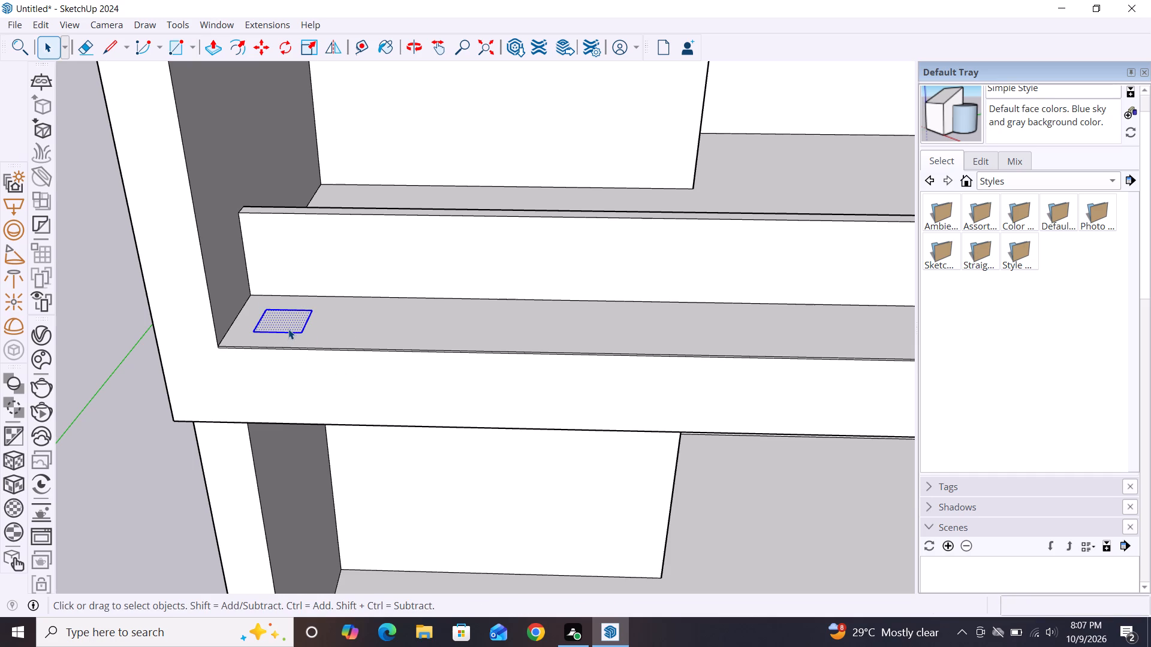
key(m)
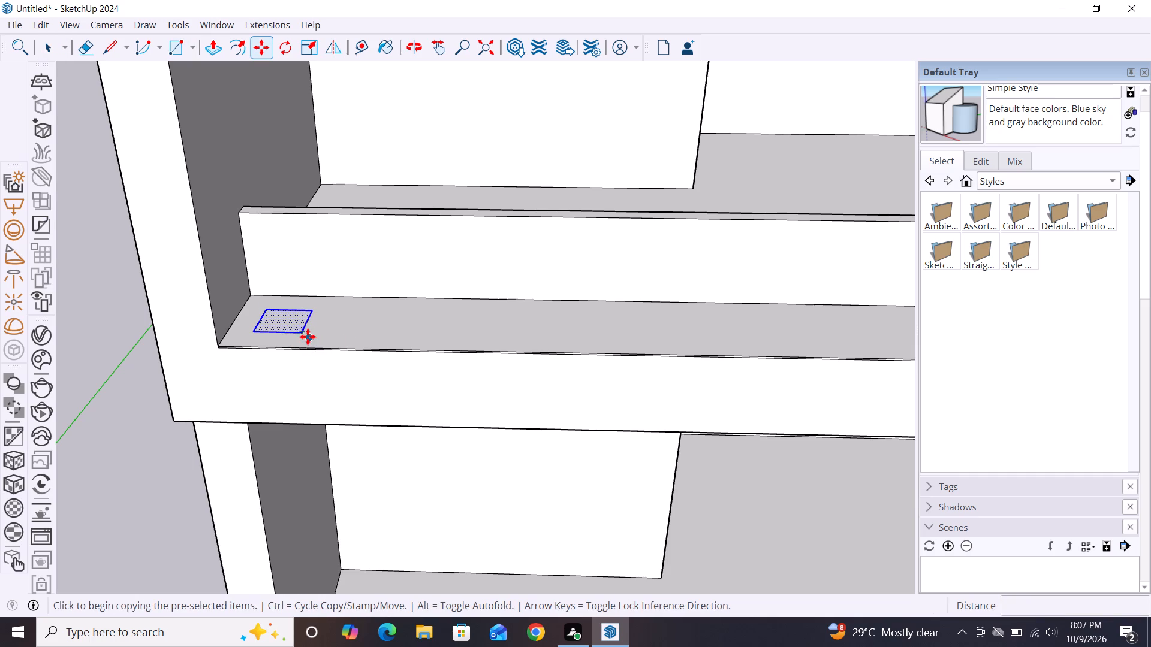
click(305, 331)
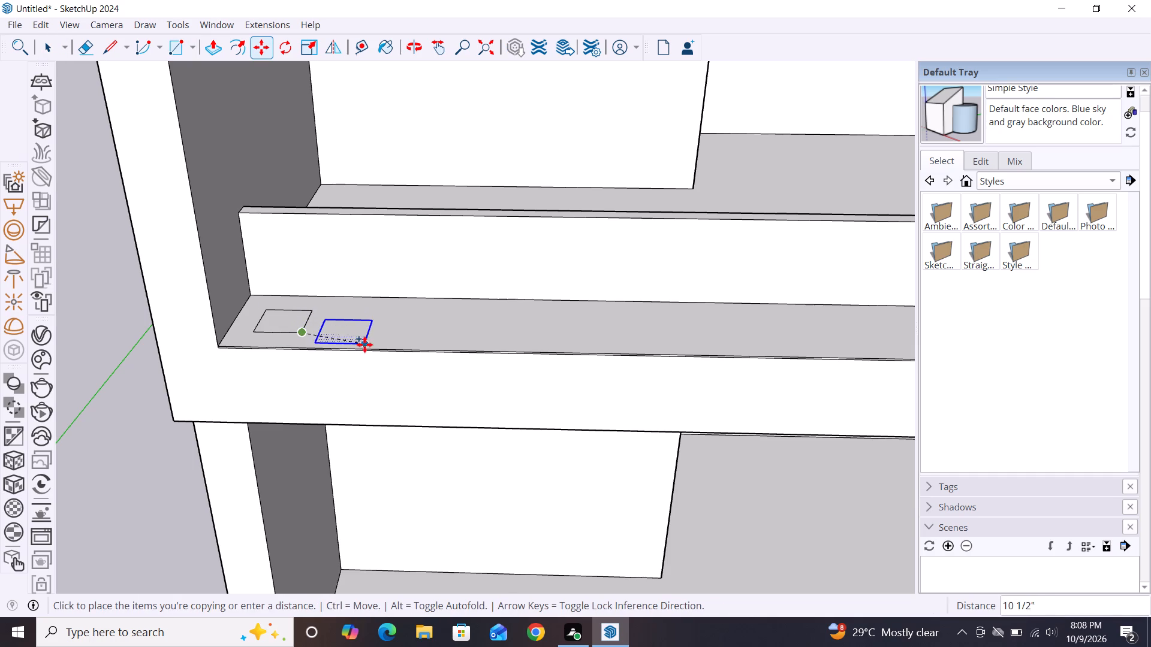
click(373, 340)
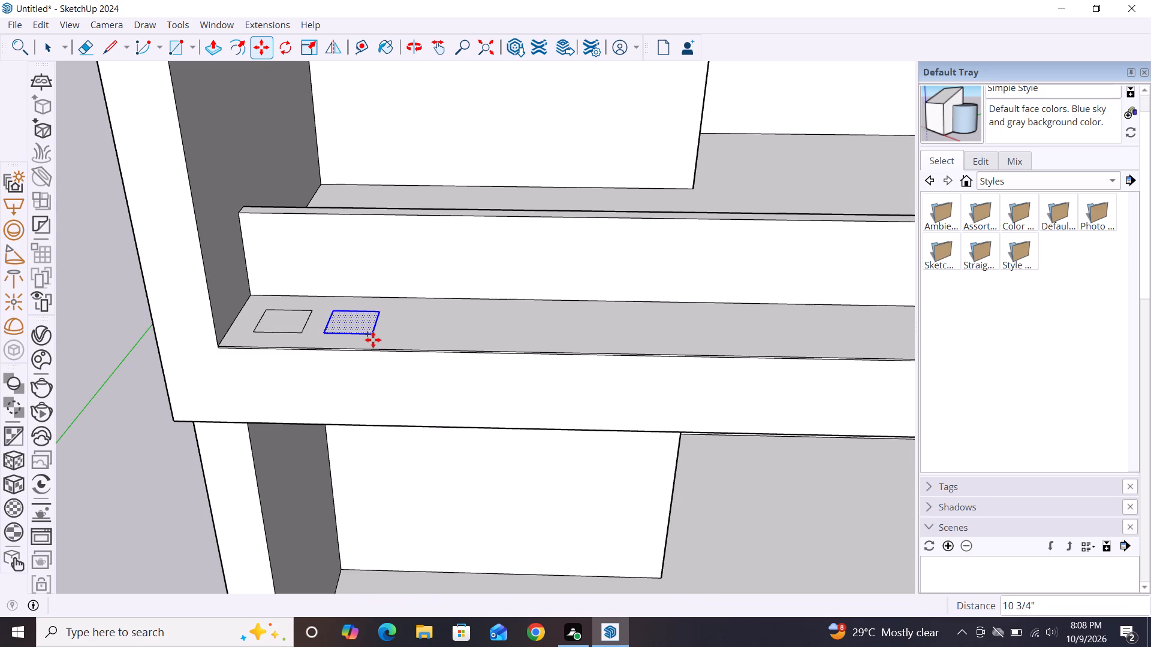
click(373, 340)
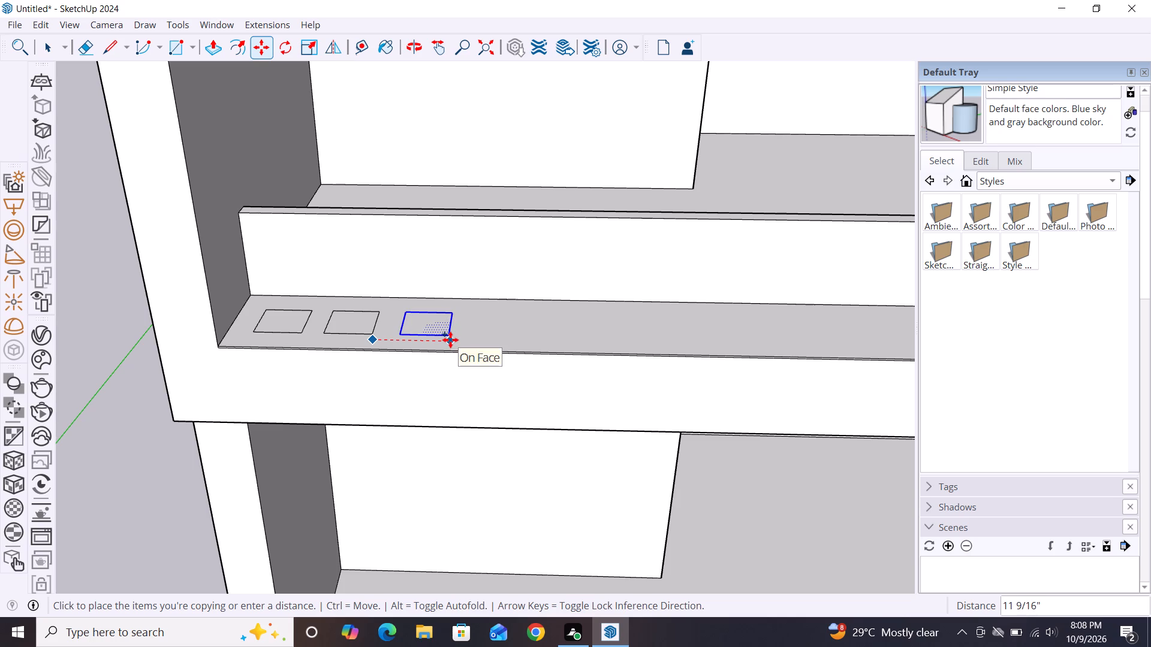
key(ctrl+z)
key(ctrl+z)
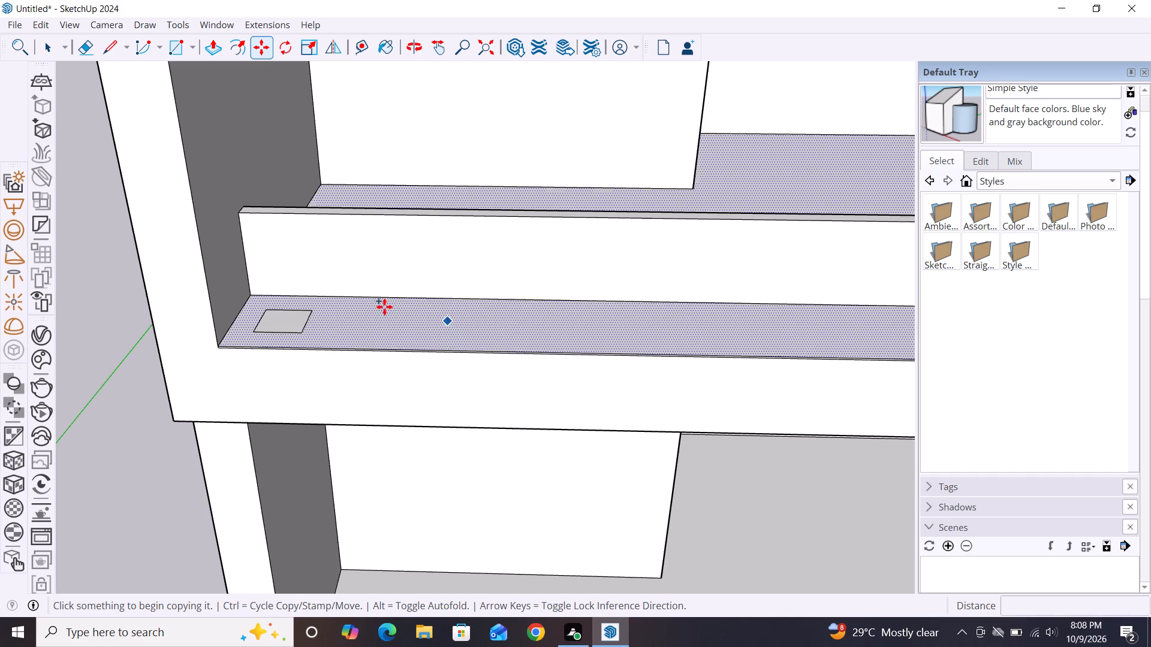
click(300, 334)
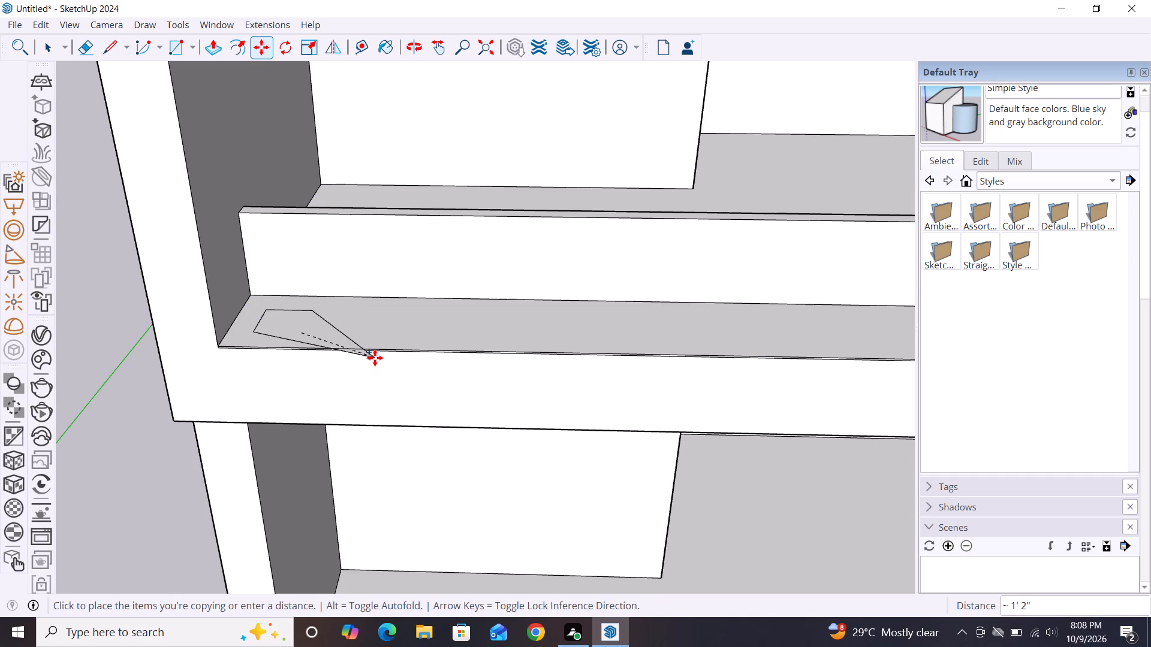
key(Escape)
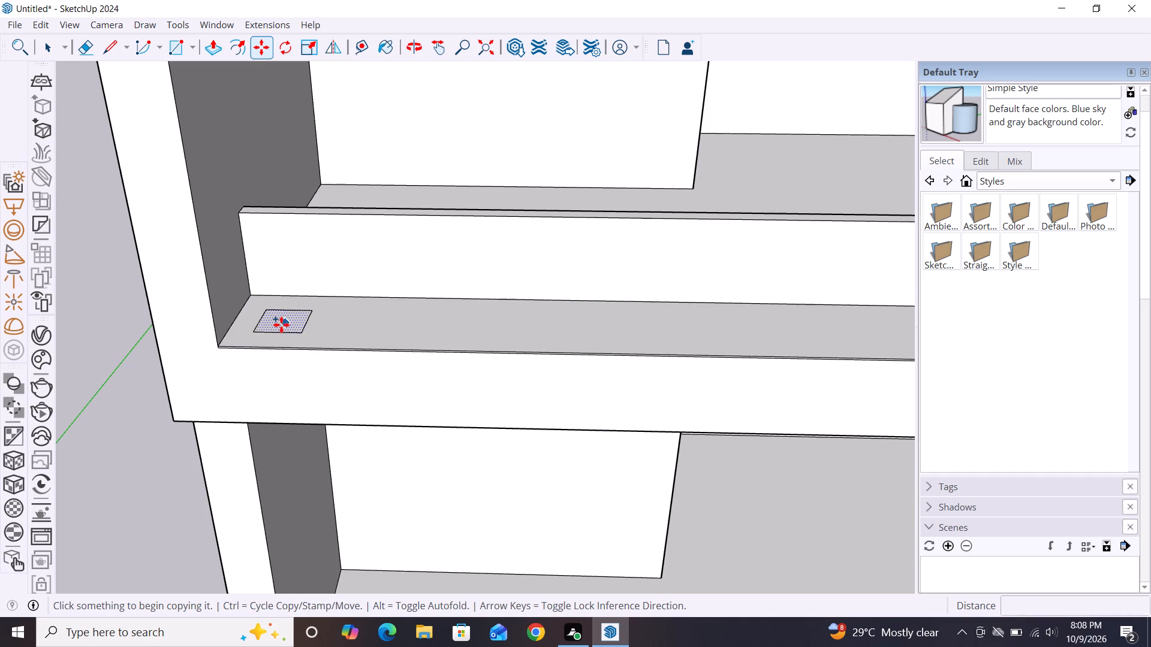
Copy the small square four times in a row along the floor strip in front of the parapet, about 1' 3" to 1' 5" apart.
key(space)
double_click(284, 329)
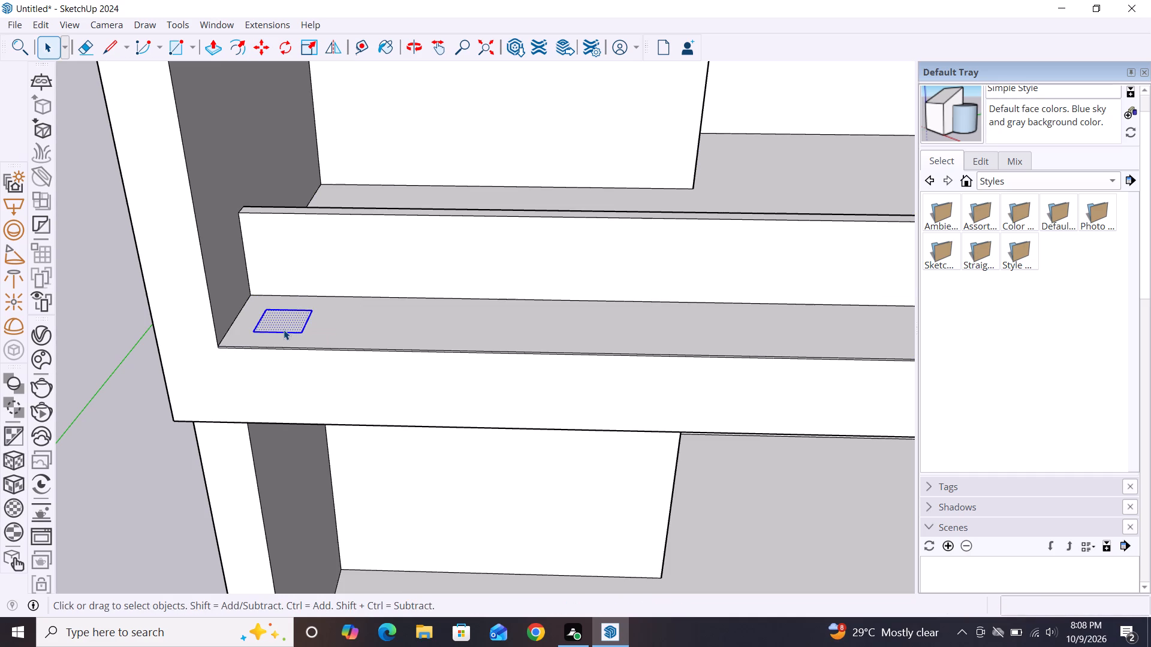
key(m)
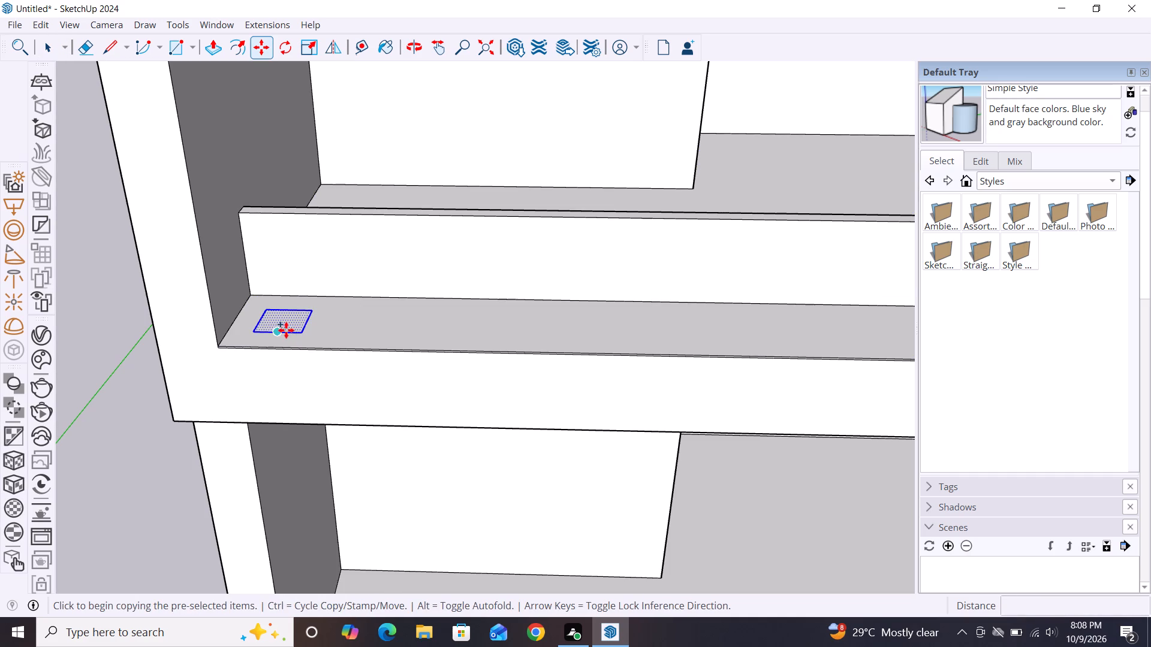
click(305, 331)
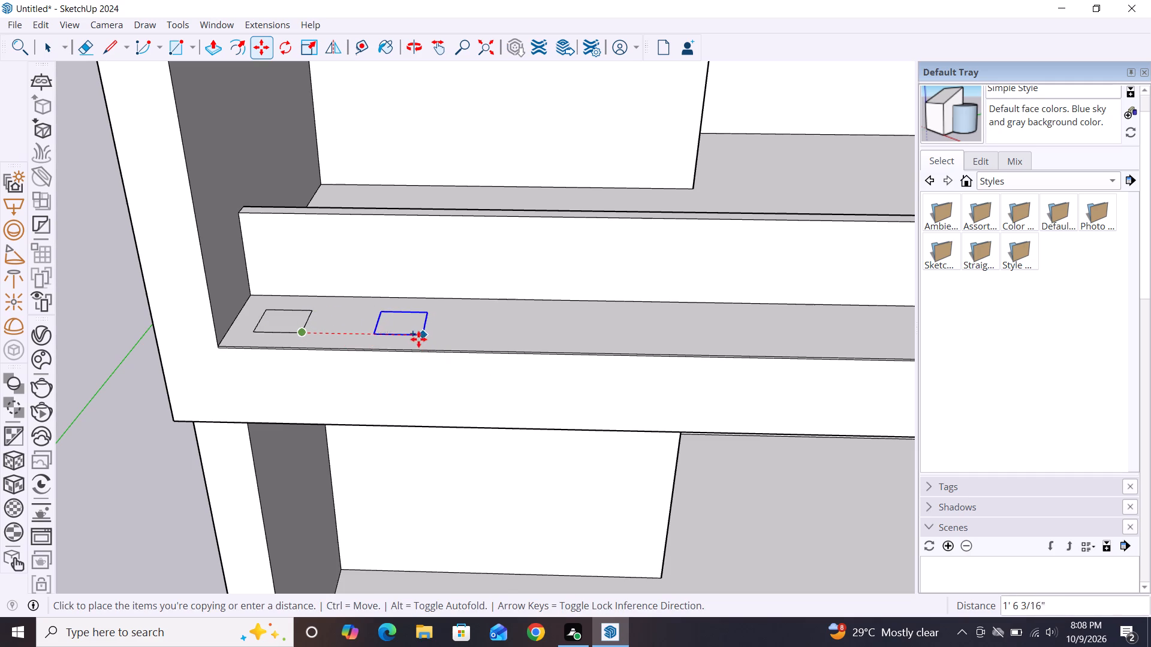
click(416, 339)
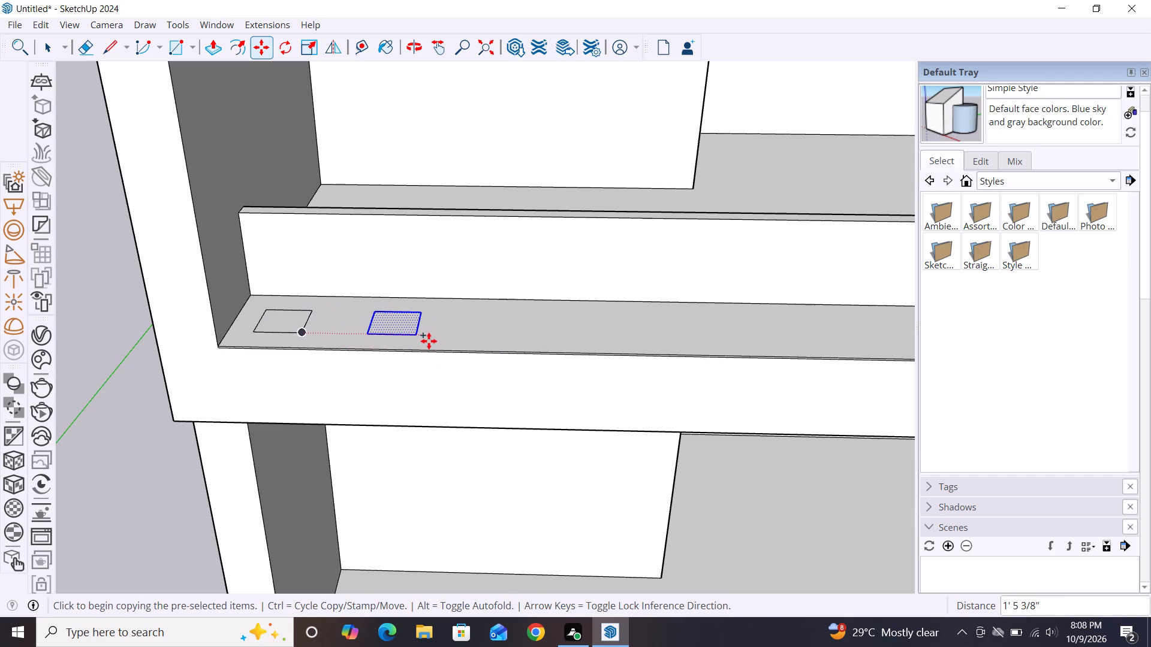
click(414, 336)
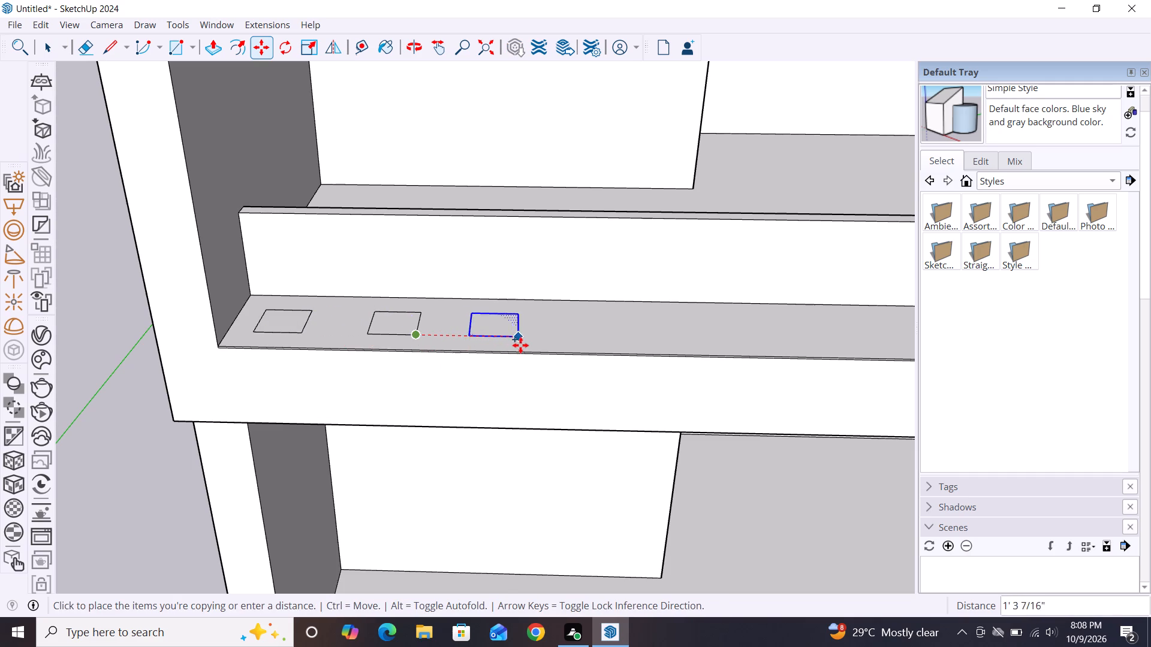
click(519, 345)
click(519, 338)
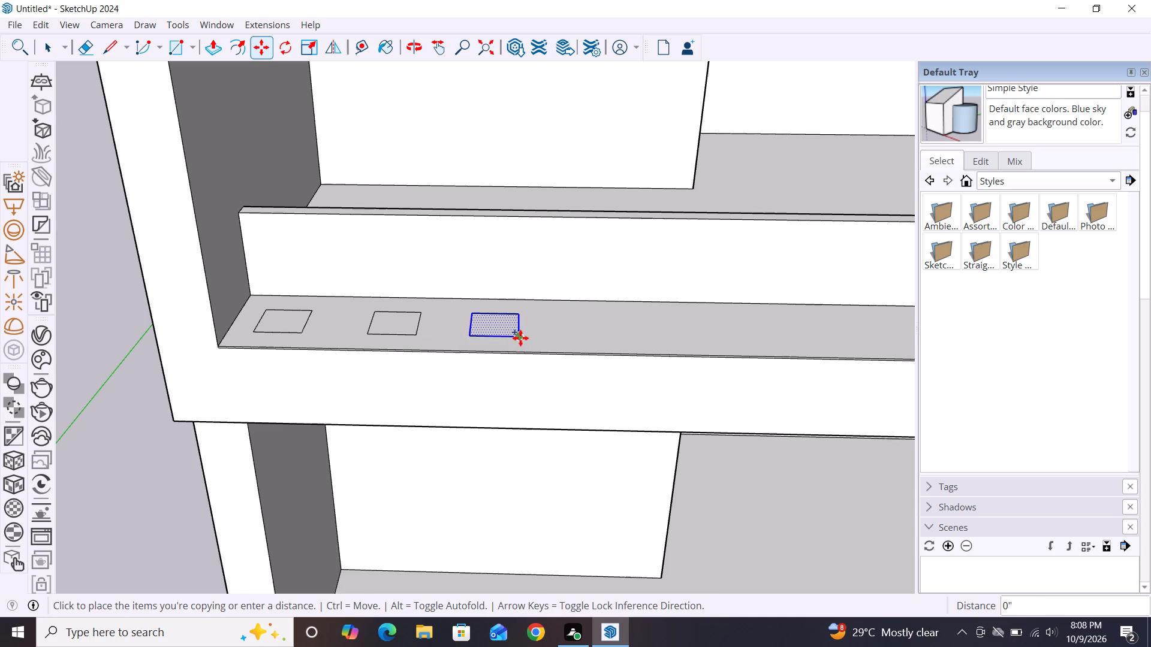
click(629, 340)
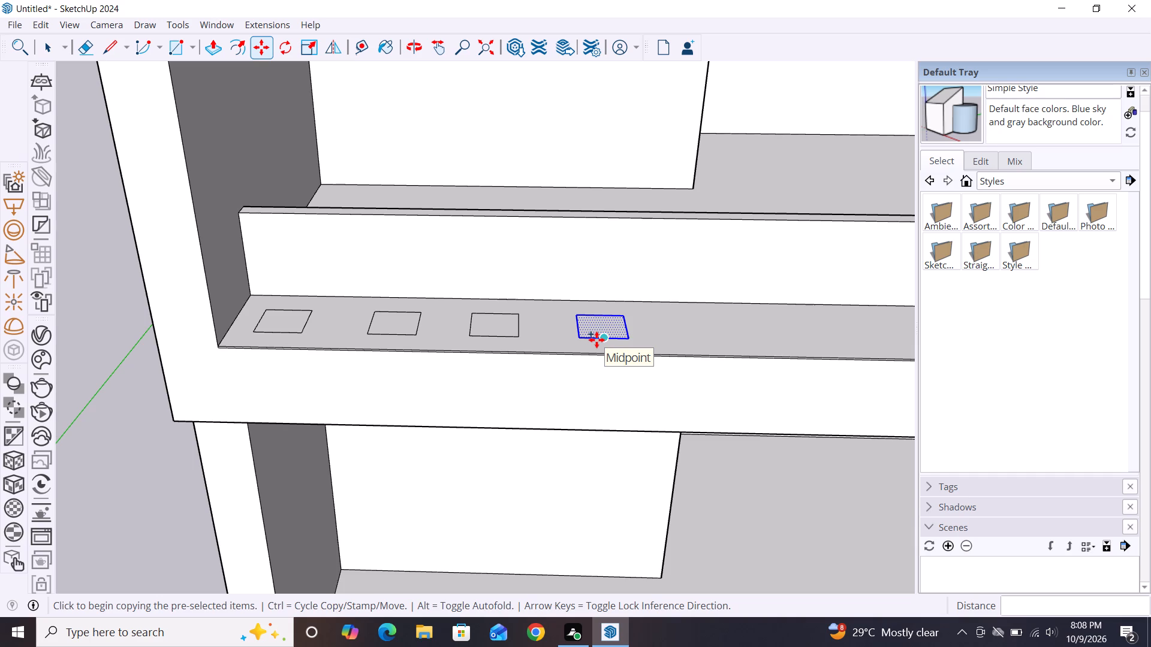
click(636, 340)
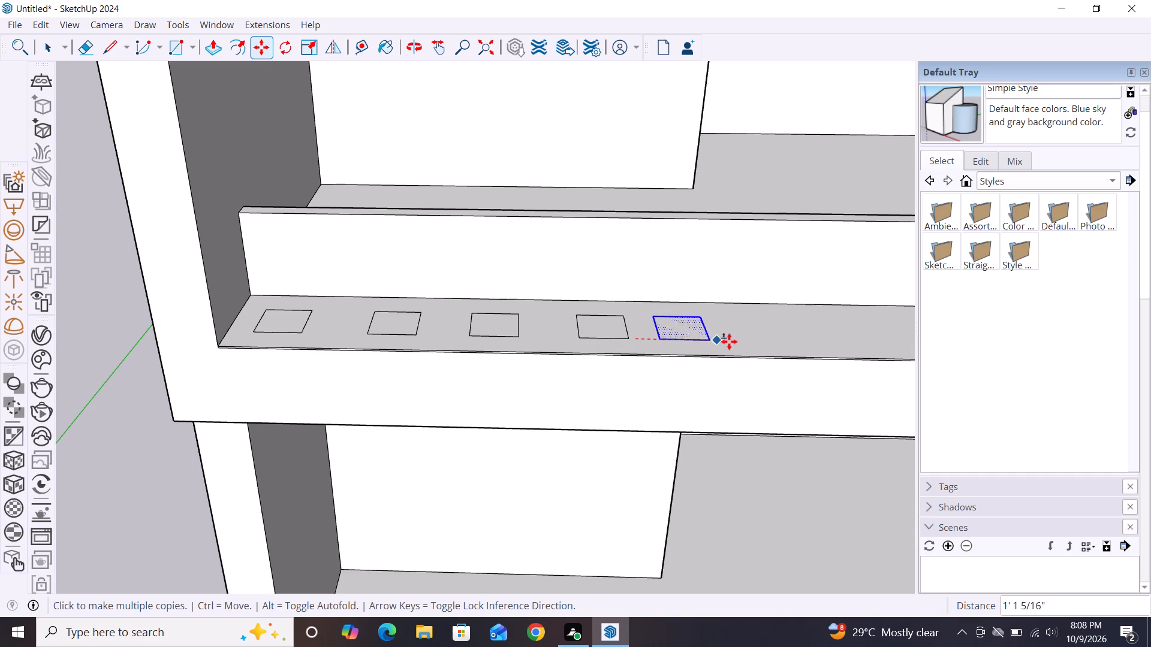
click(742, 342)
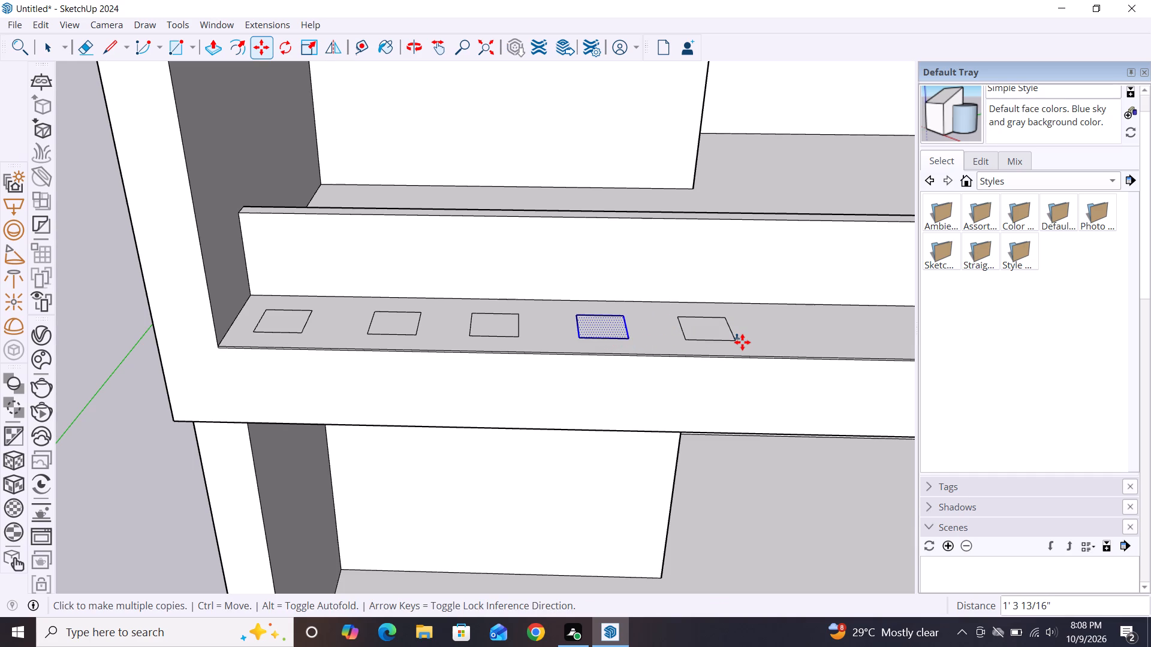
Pull the first two squares nearest the side wall up 6' 11 3/4" into posts reaching the frame's top member.
key(space)
scroll(590, 355, down, 8)
click(270, 384)
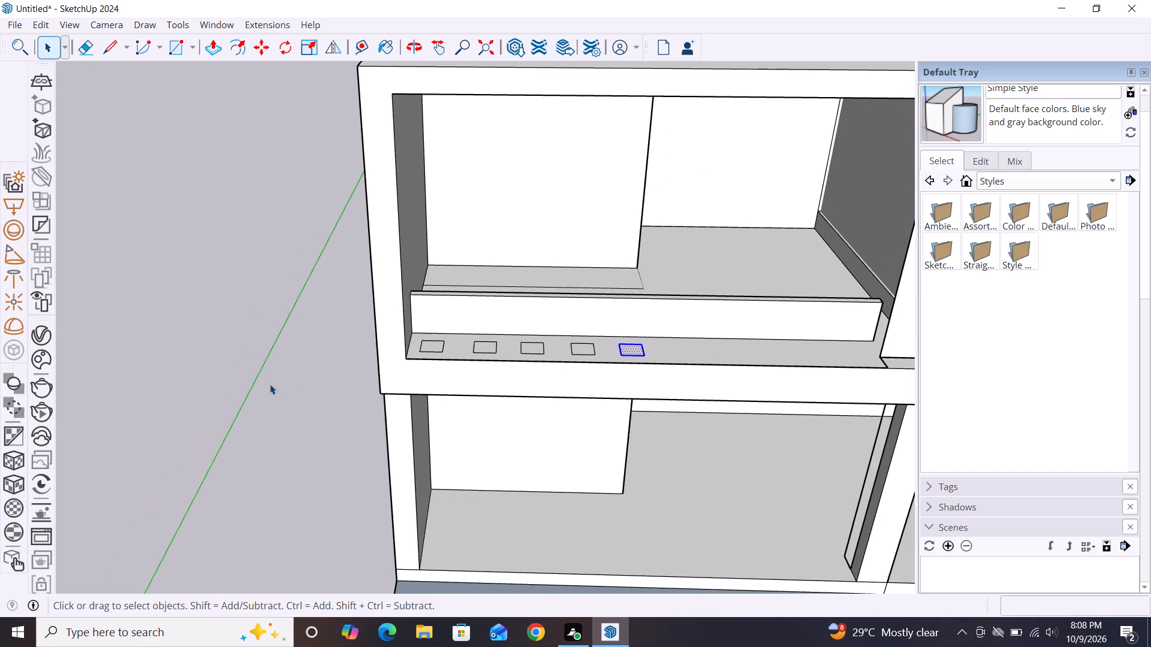
key(p)
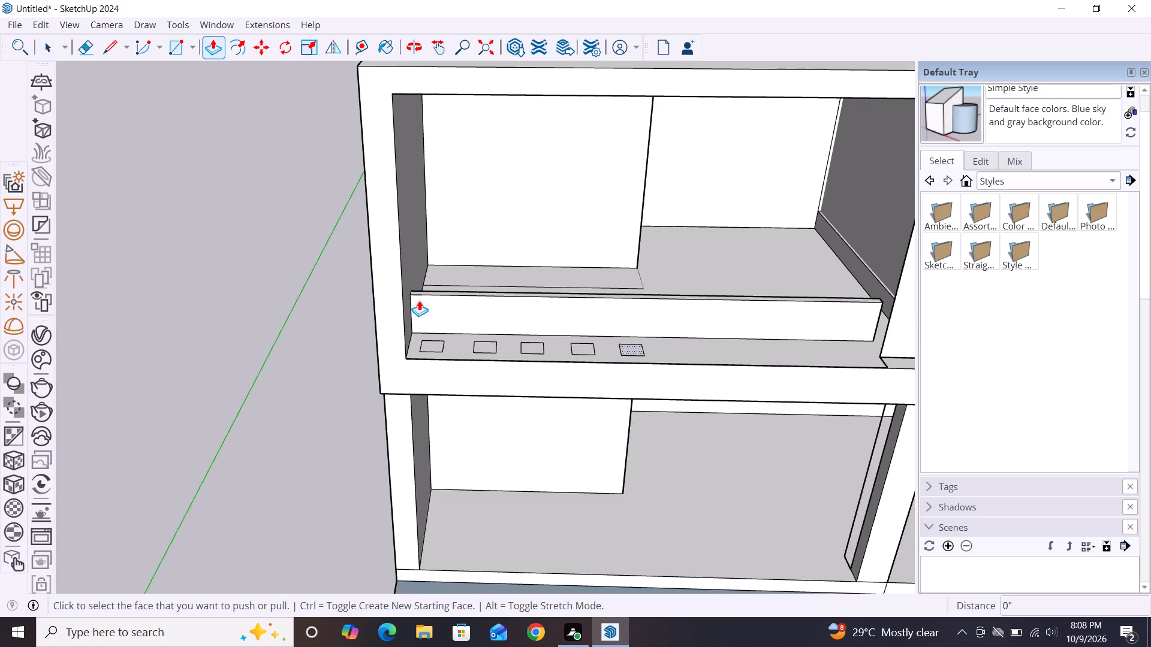
scroll(438, 349, down, 2)
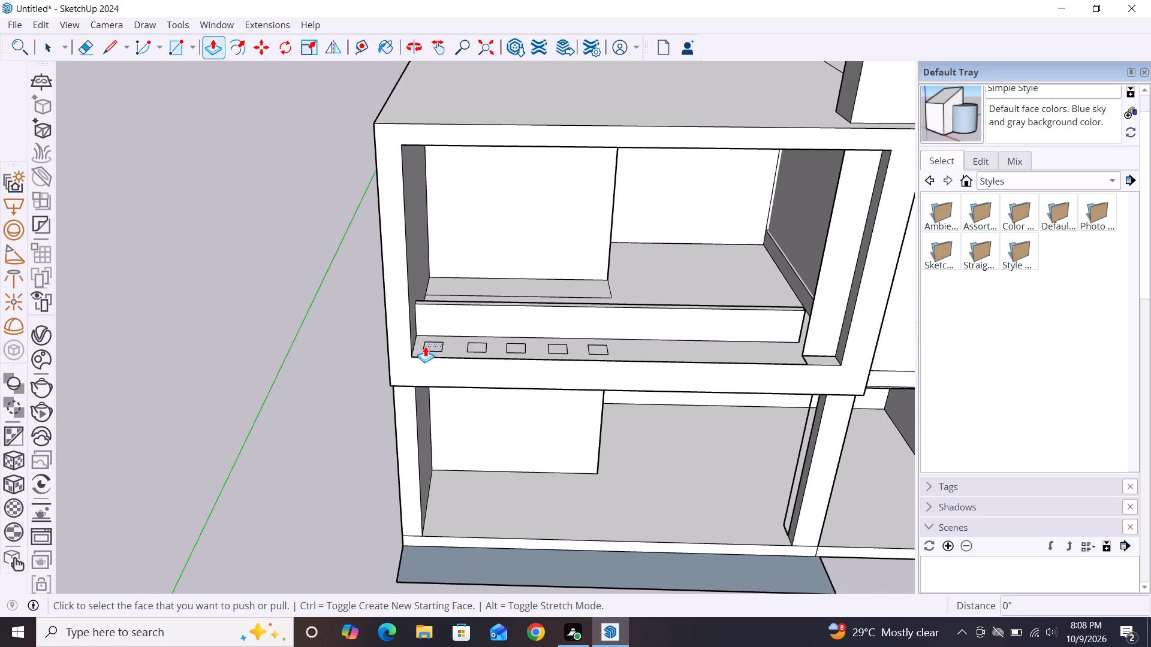
click(432, 349)
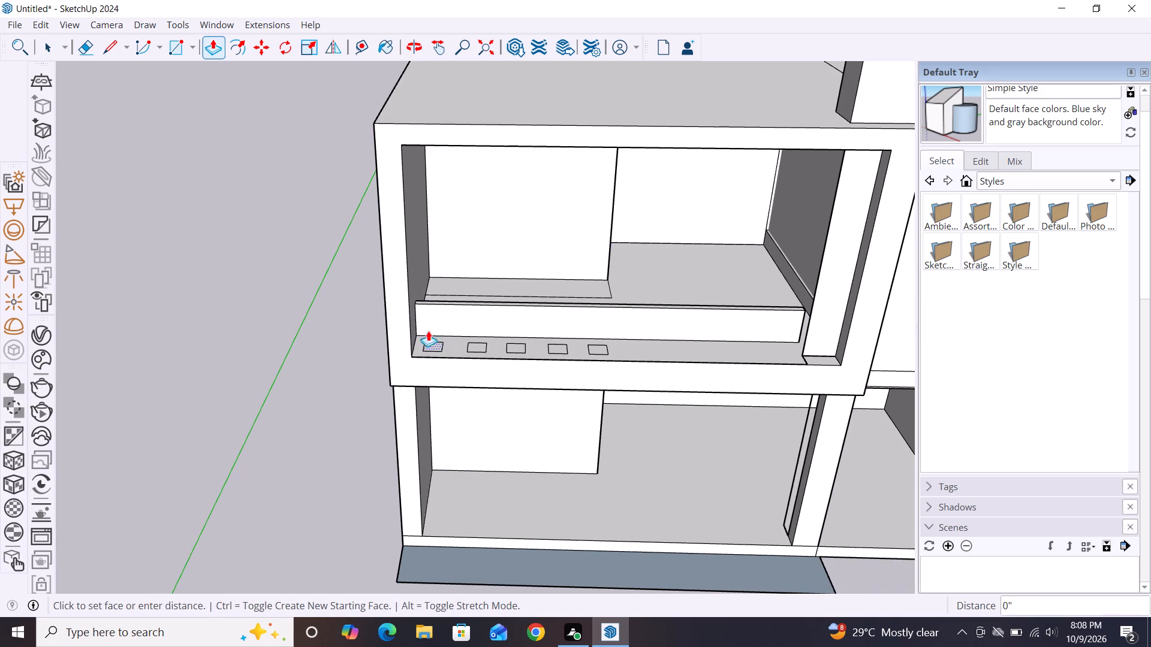
click(462, 147)
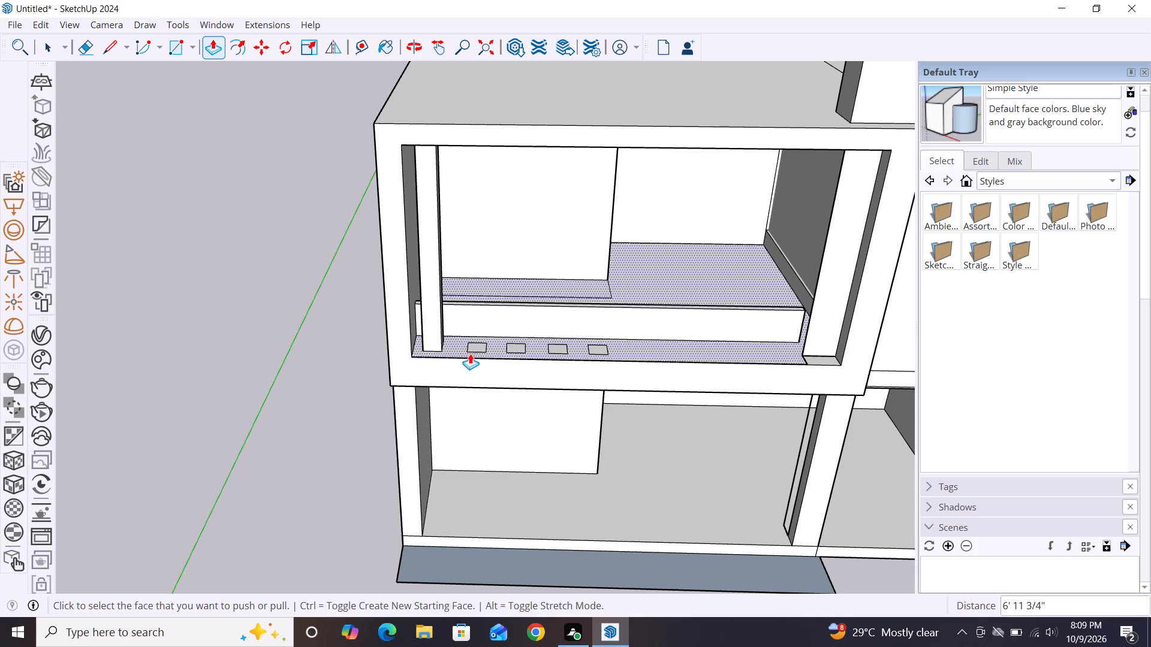
click(475, 346)
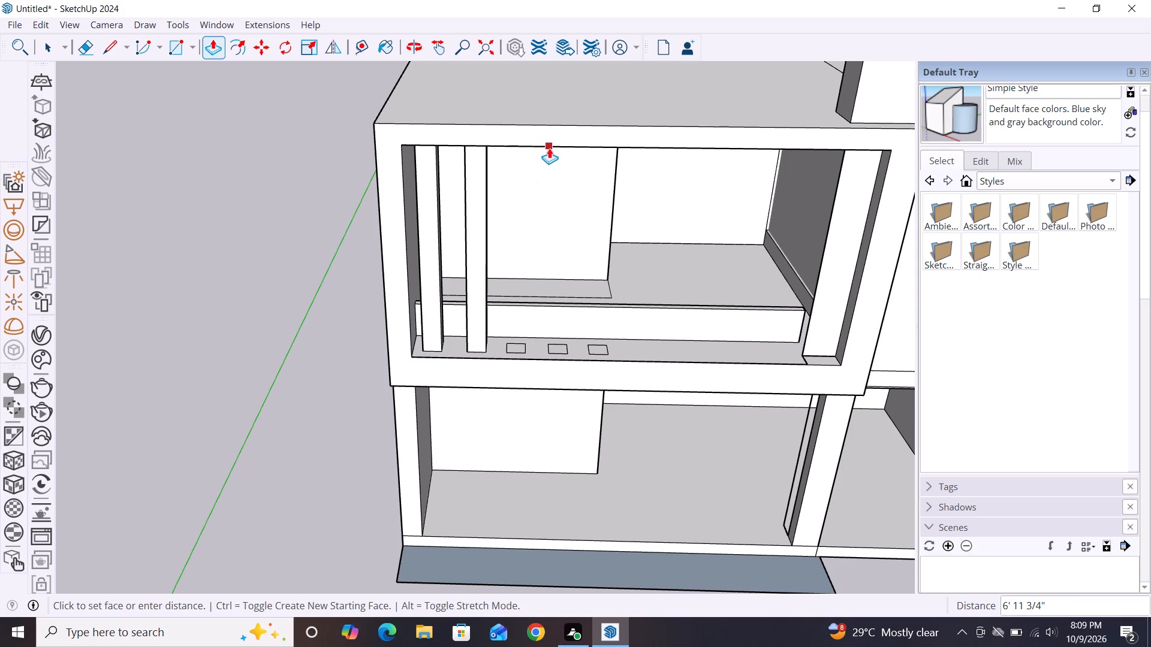
click(553, 146)
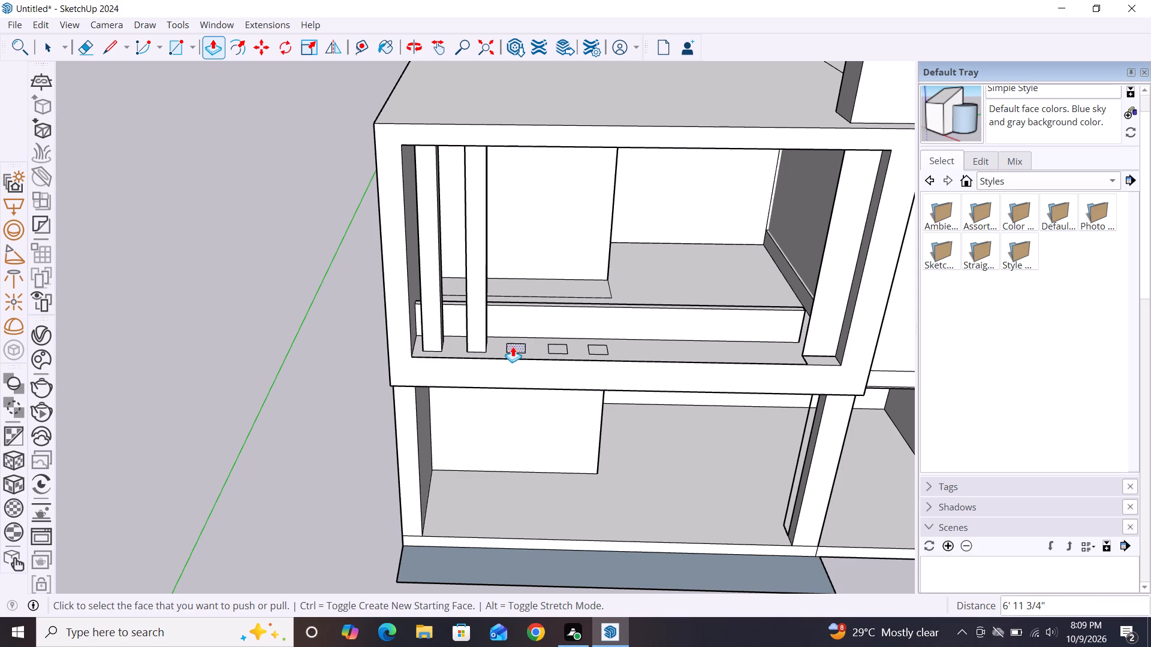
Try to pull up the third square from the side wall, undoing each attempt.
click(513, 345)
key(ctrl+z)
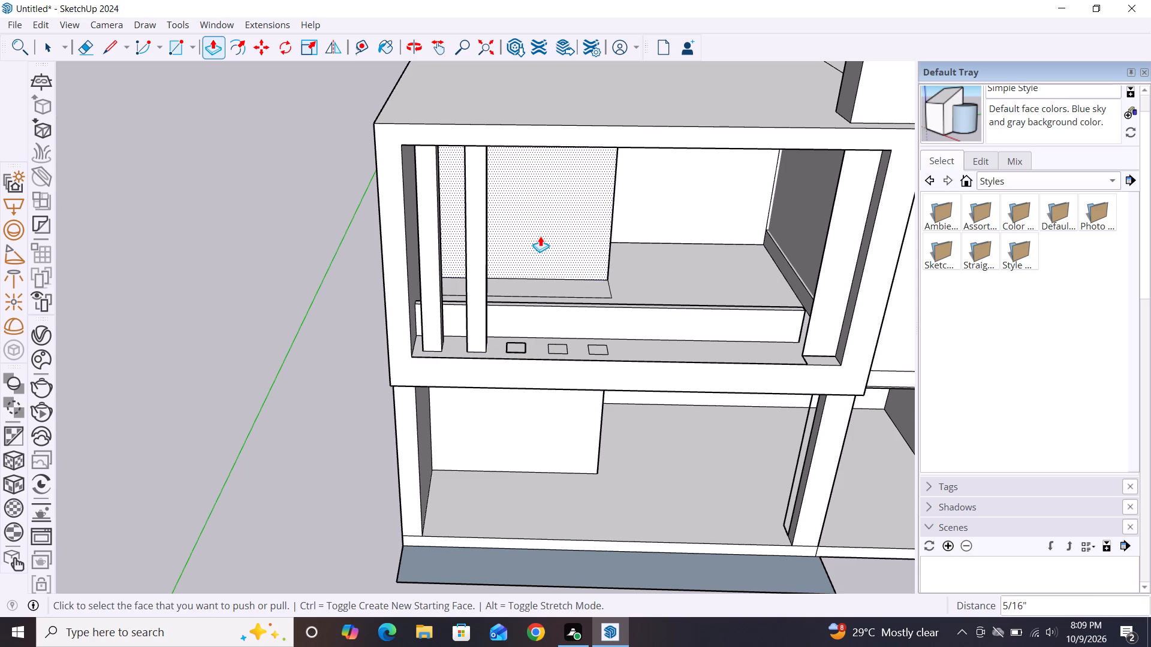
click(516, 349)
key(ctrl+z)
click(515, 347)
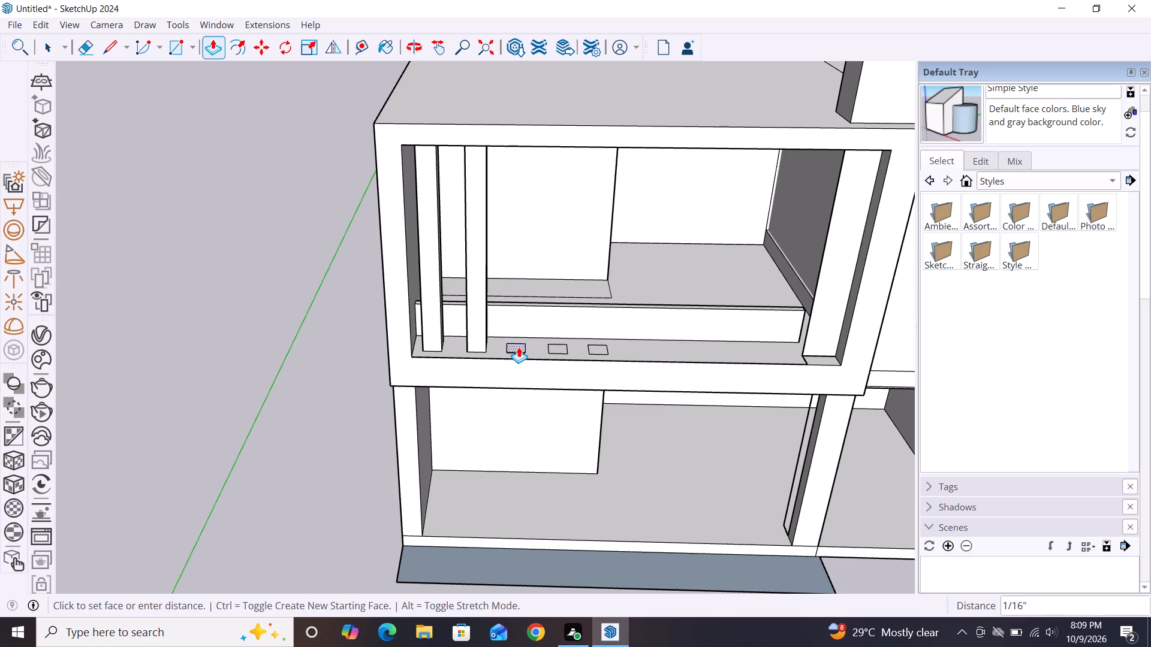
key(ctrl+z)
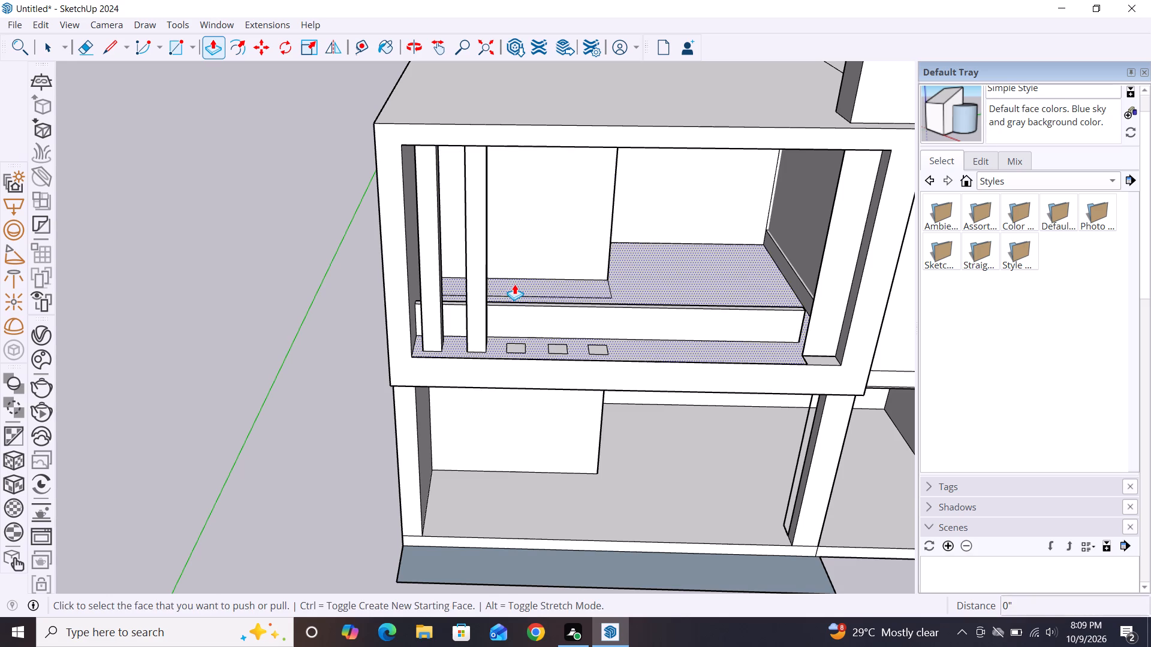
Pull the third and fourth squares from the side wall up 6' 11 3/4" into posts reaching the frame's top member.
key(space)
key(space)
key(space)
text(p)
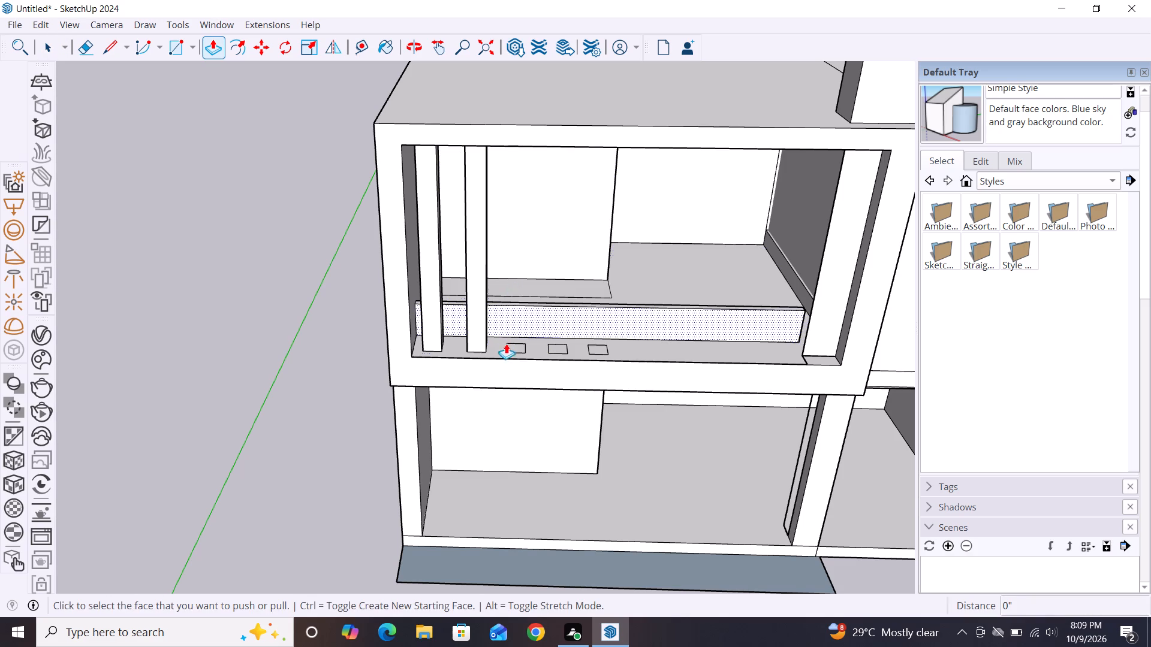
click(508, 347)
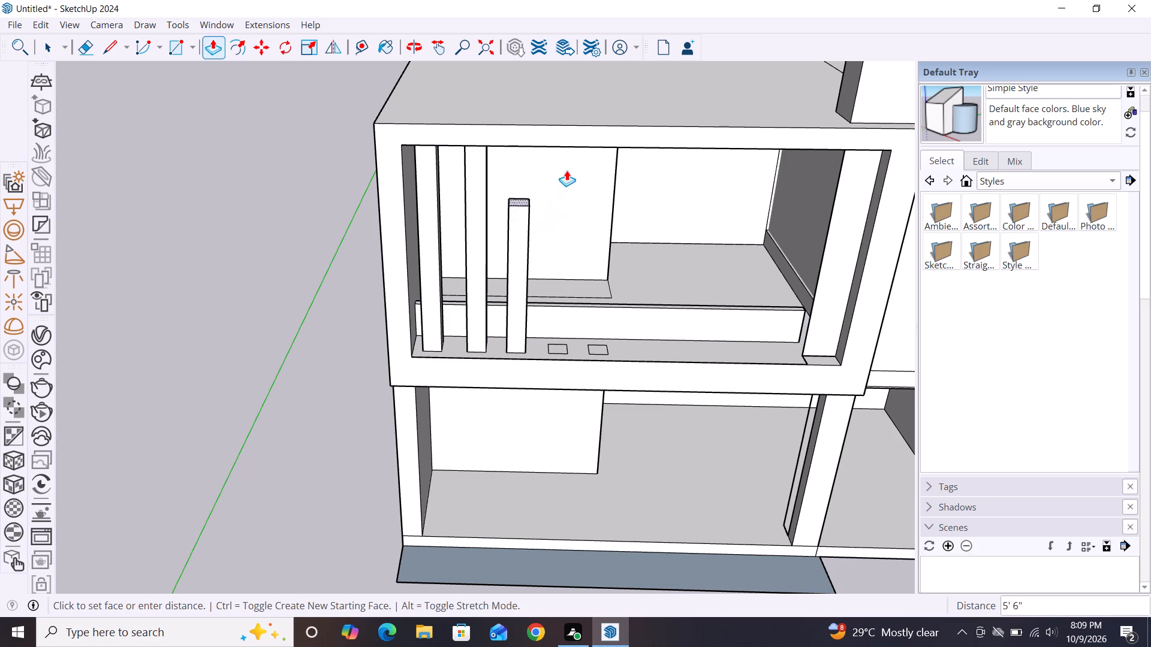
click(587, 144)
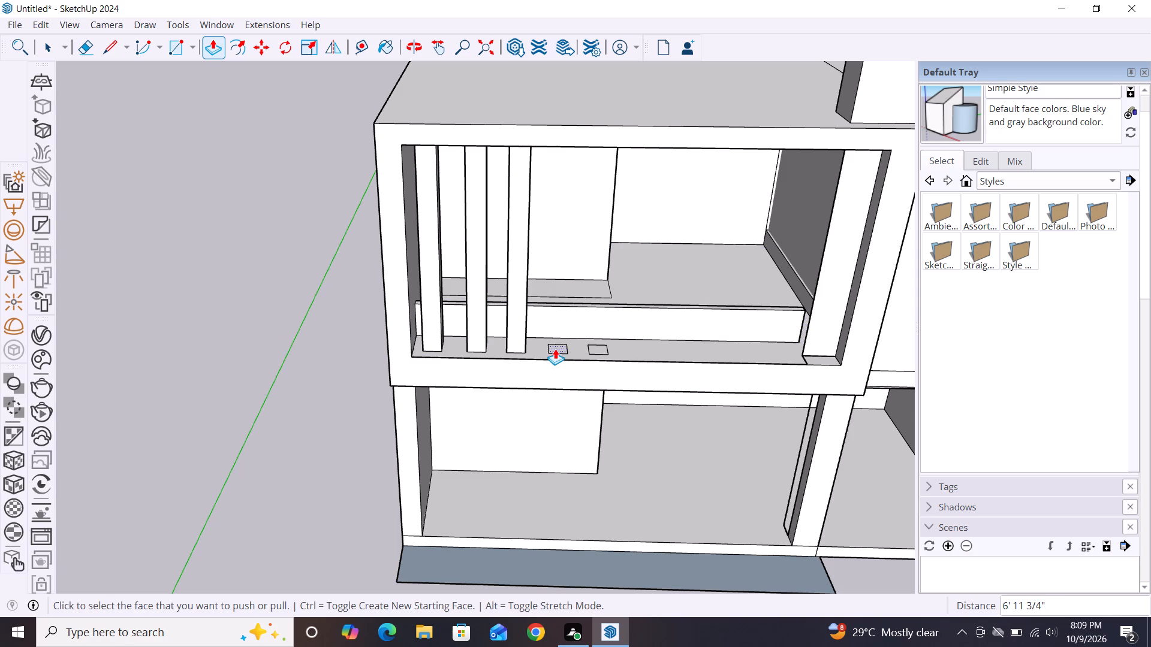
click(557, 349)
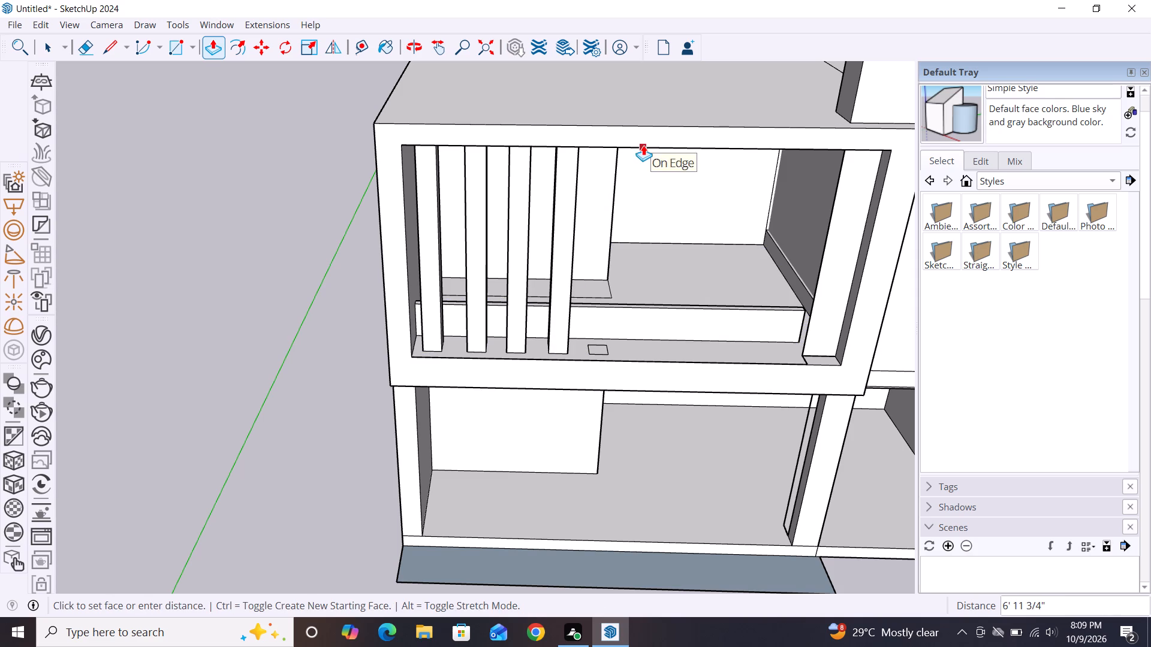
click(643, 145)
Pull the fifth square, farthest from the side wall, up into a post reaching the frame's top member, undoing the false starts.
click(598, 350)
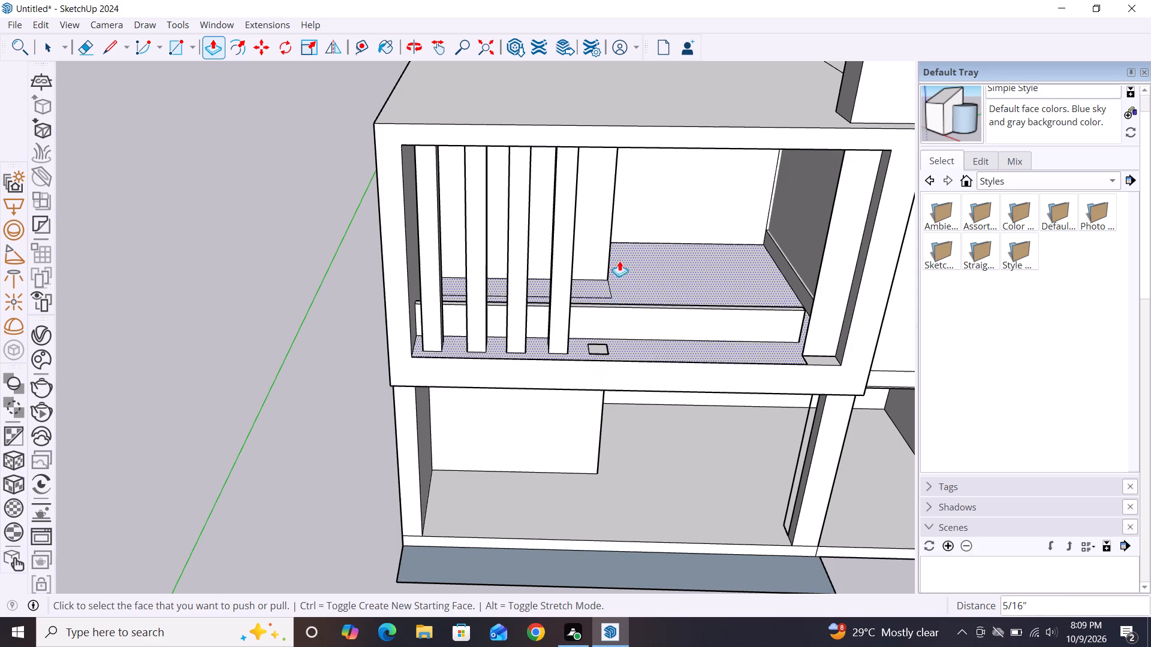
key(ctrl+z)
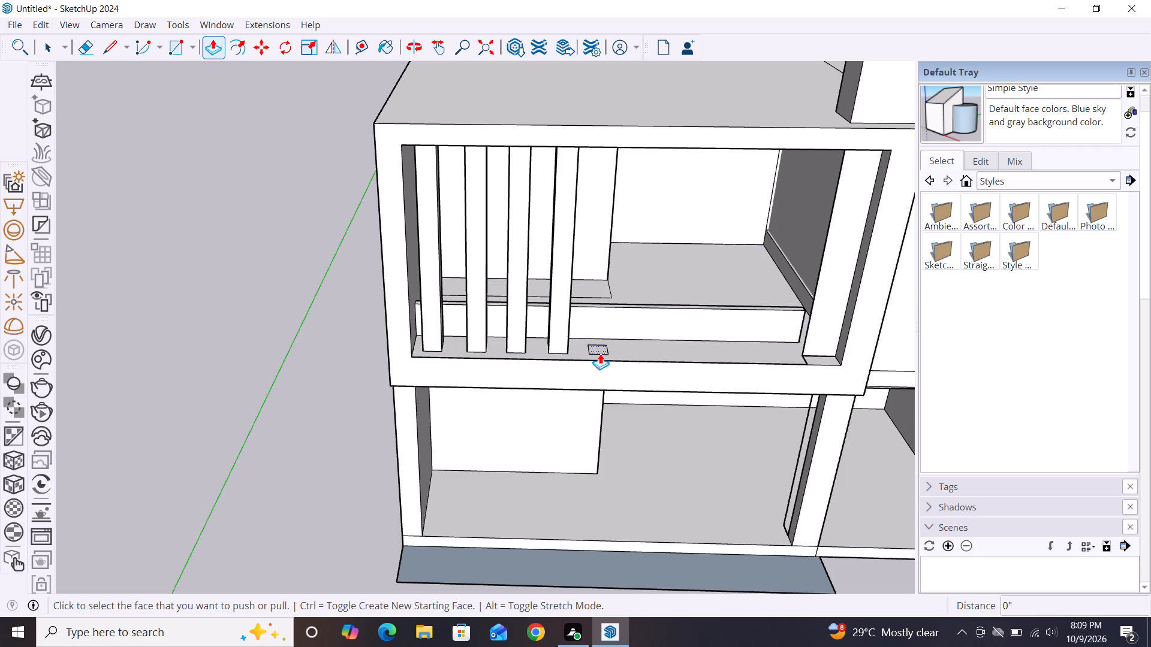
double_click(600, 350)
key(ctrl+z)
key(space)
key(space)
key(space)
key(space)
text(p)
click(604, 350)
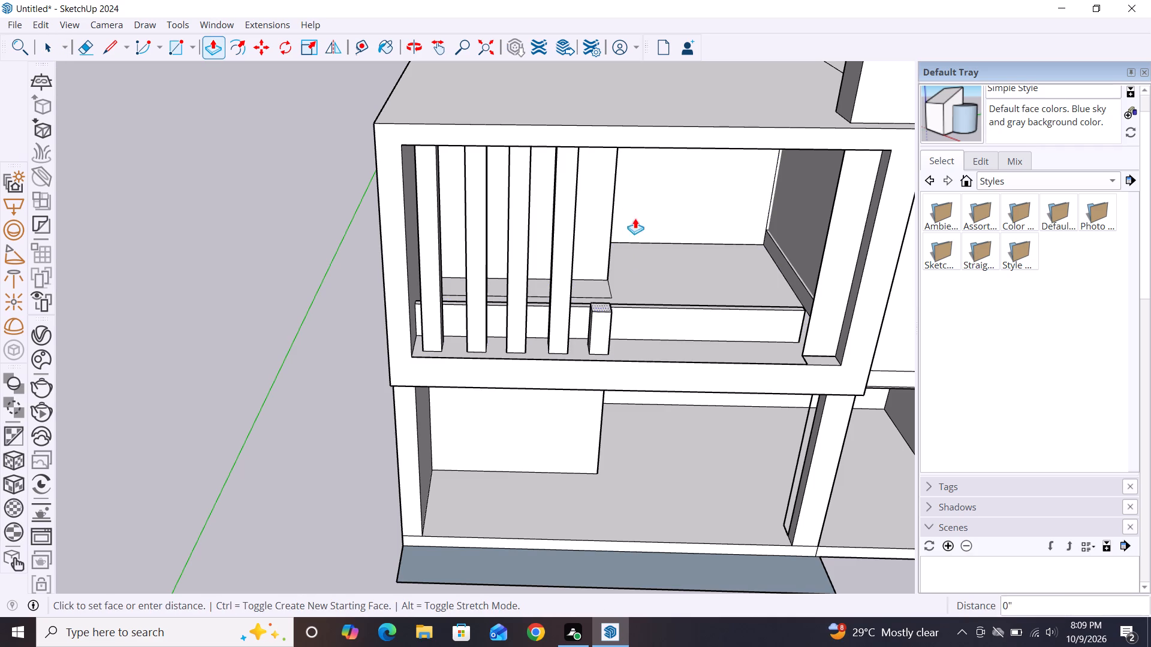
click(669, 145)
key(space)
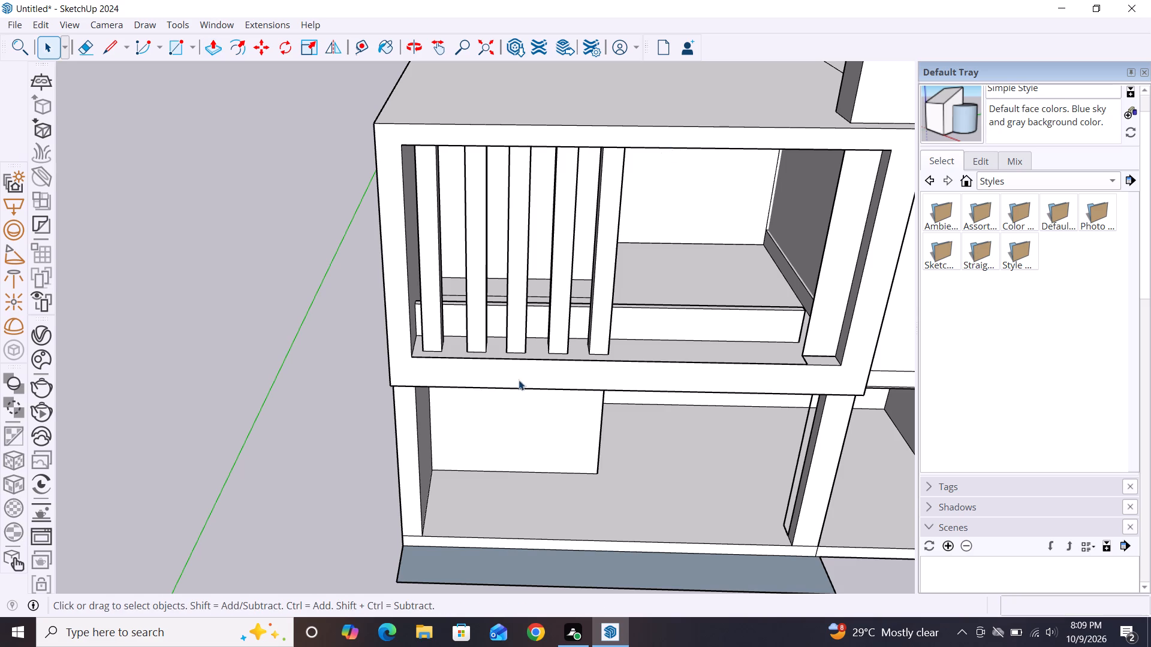
Examine the row of five posts in the upper-storey frame, up close and against the whole front of the house.
scroll(513, 384, down, 7)
middle_drag(612, 415, 634, 278)
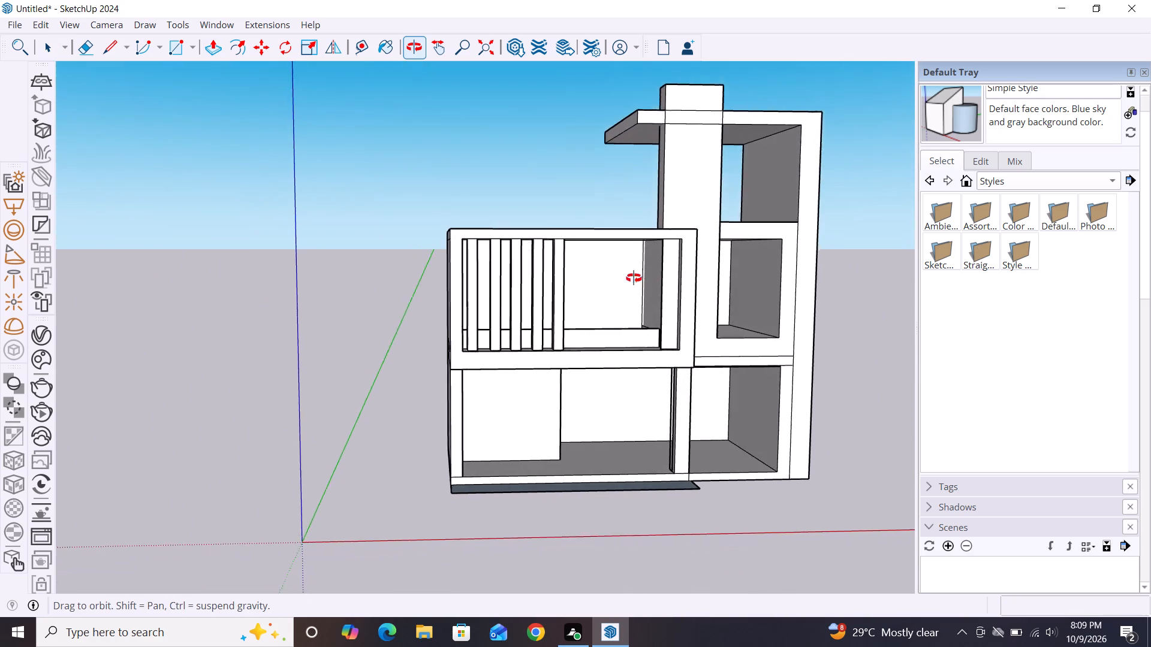
middle_drag(634, 278, 609, 285)
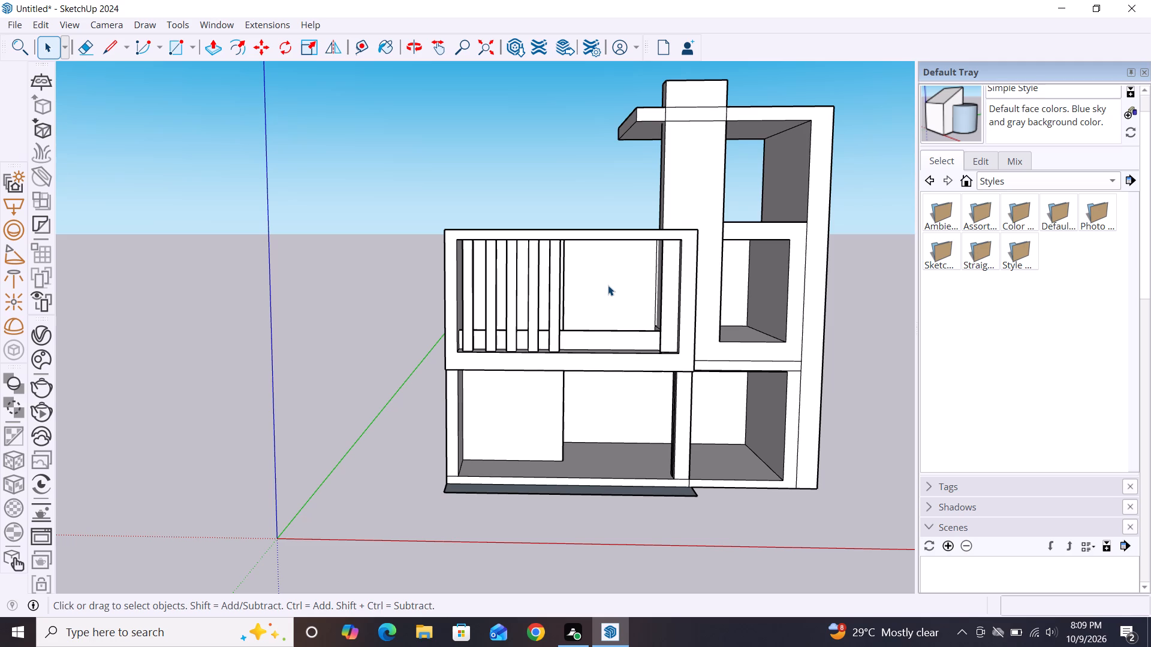
scroll(583, 336, down, 3)
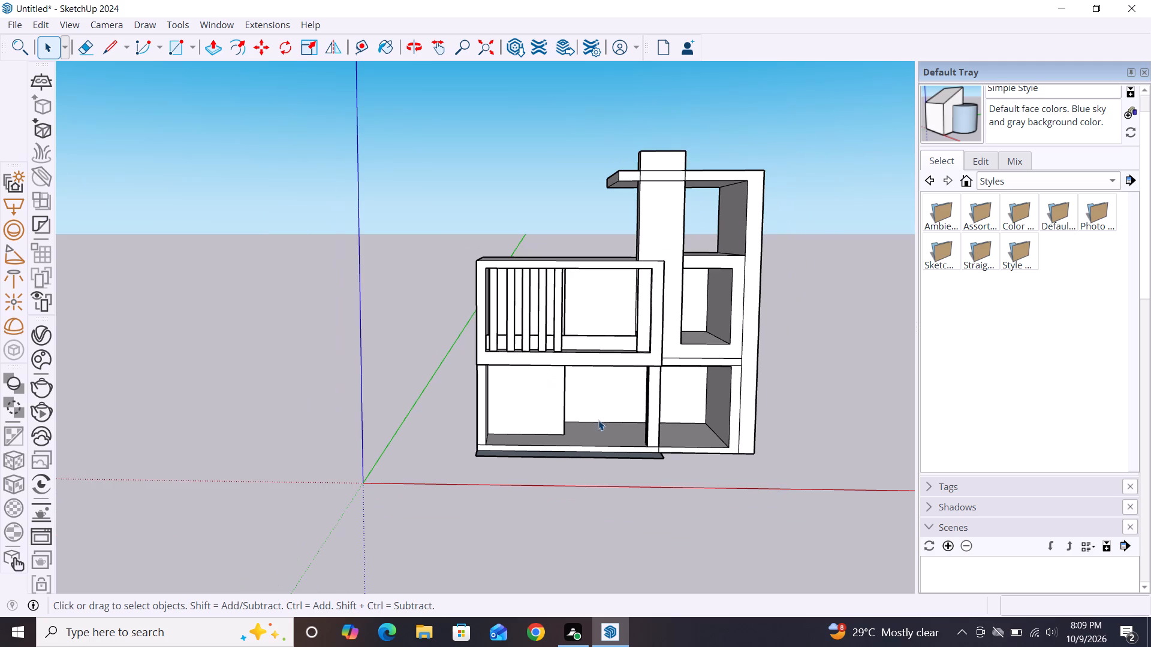
scroll(529, 319, up, 2)
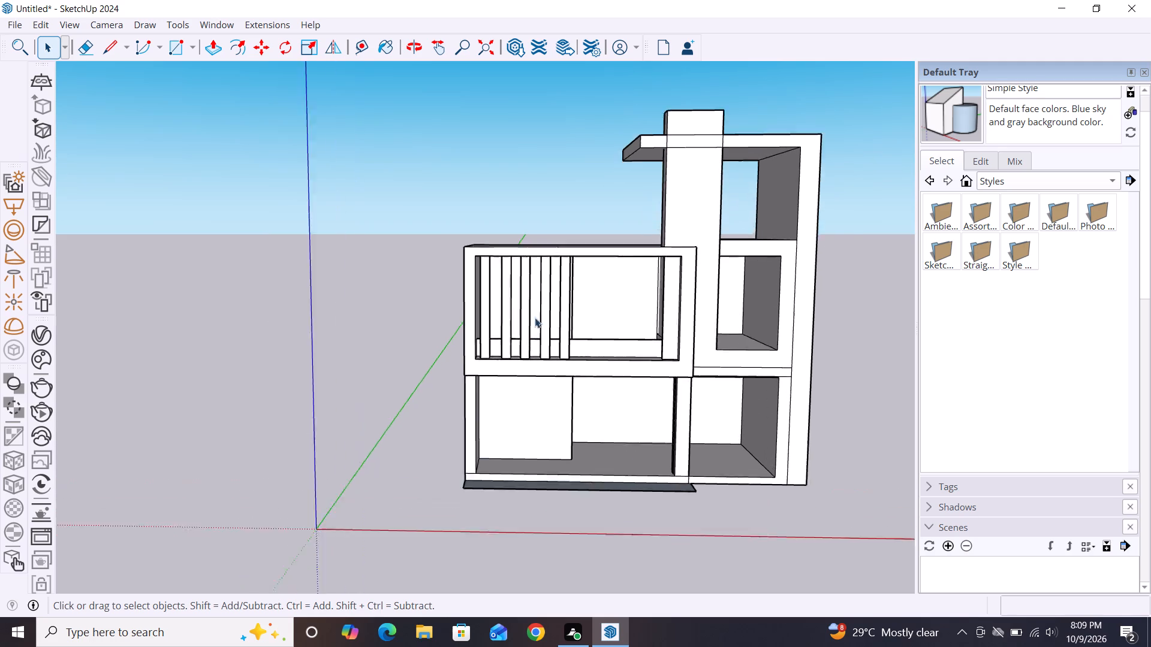
scroll(535, 318, up, 10)
scroll(539, 313, down, 4)
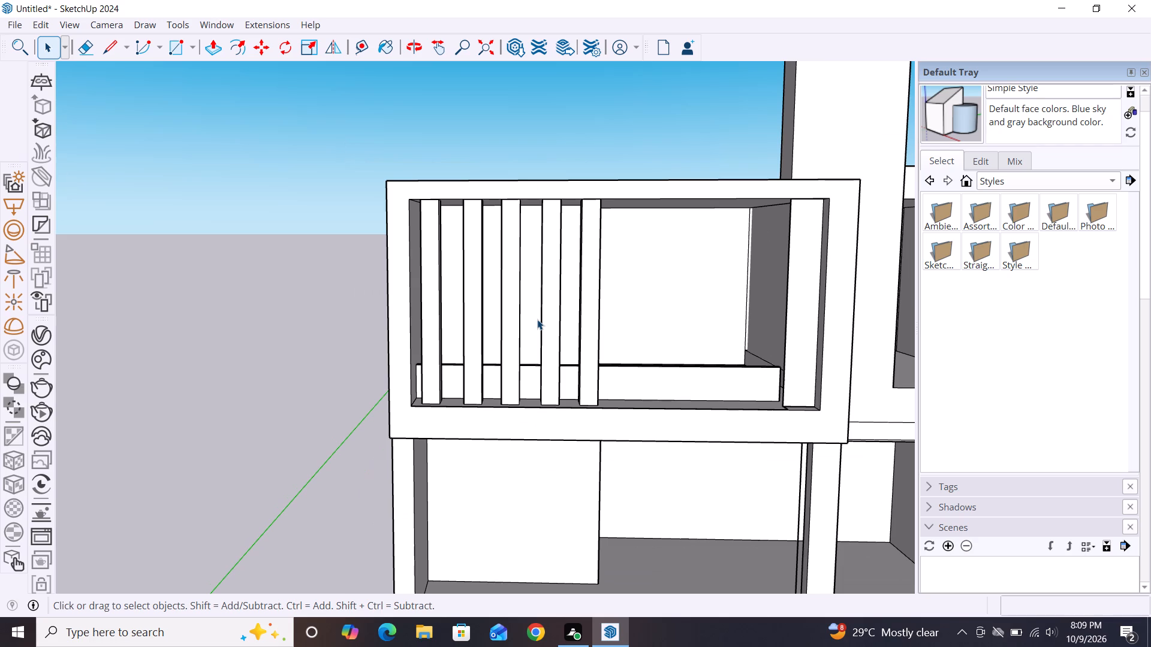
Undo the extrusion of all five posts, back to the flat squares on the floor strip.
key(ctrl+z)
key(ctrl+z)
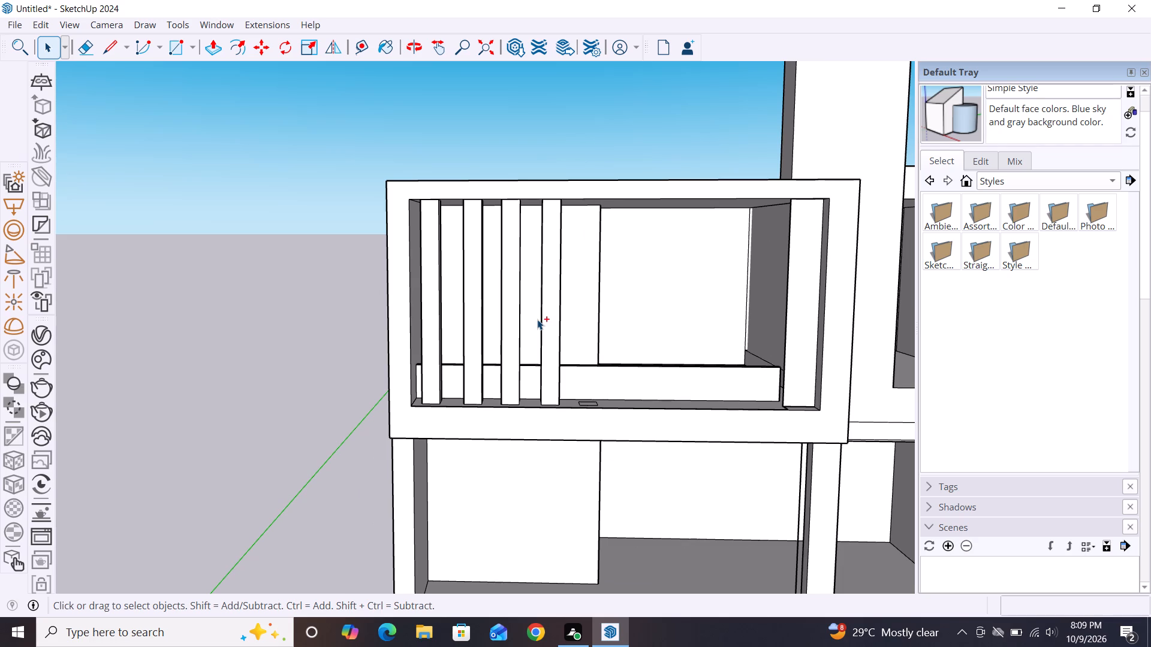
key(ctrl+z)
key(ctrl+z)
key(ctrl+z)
Draw a rectangle about 4' 6 3/8" by 3' 2 3/4" on the upper storey's protruding rear wall section behind the parapet.
scroll(523, 329, up, 3)
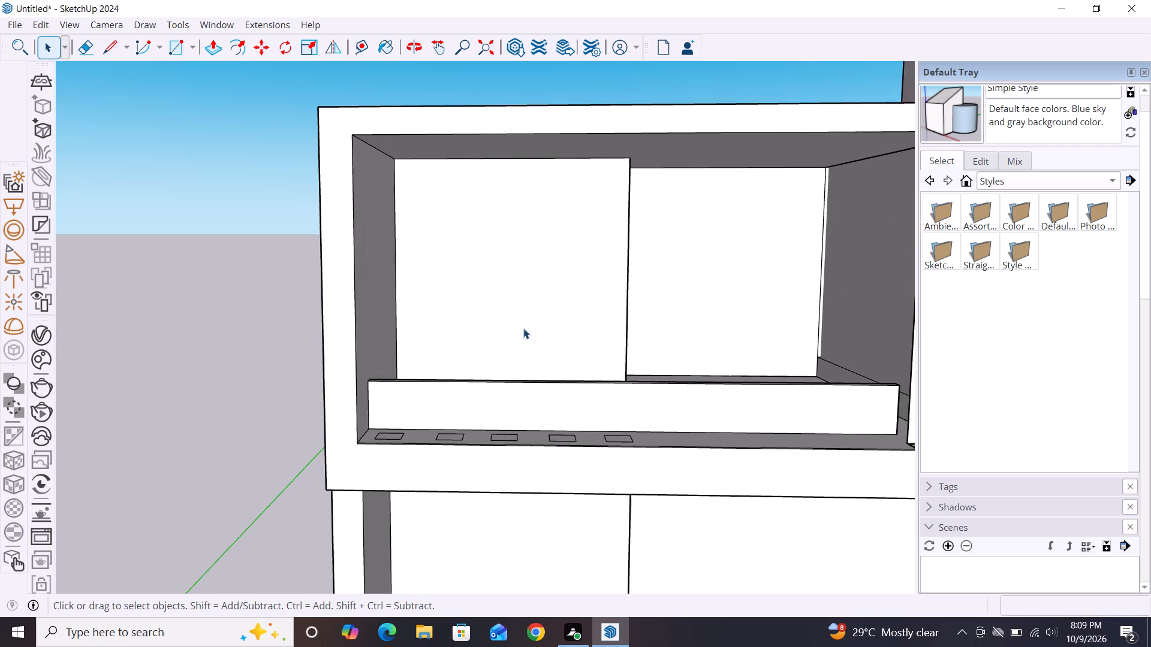
scroll(523, 328, up, 1)
scroll(523, 328, down, 1)
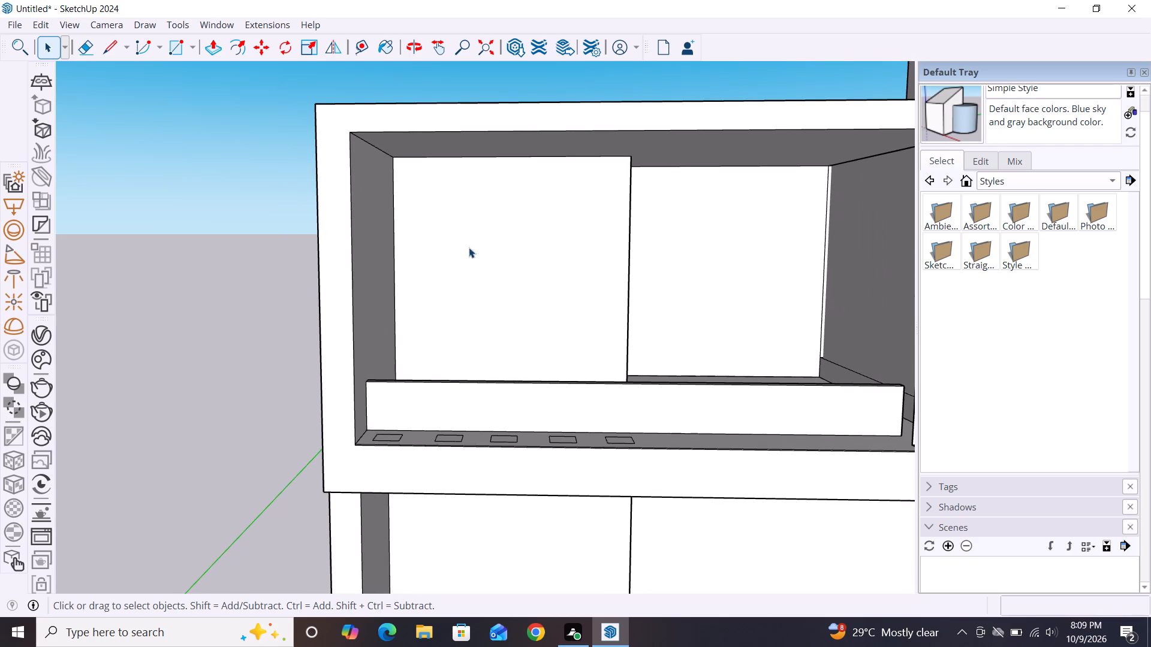
scroll(447, 241, down, 4)
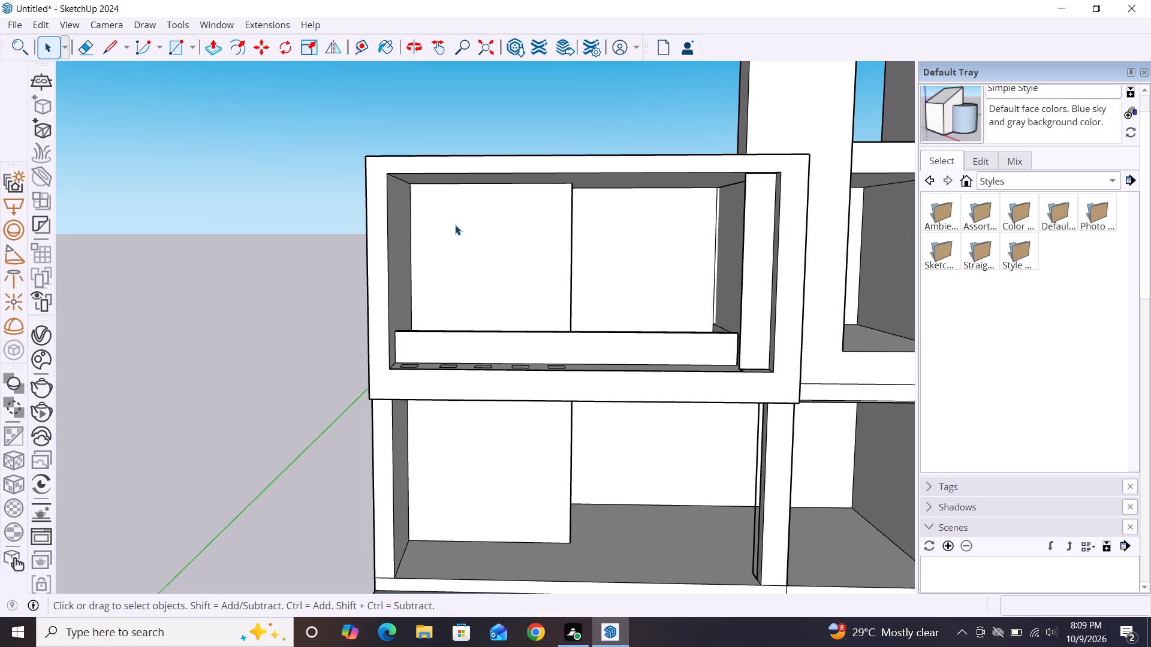
key(r)
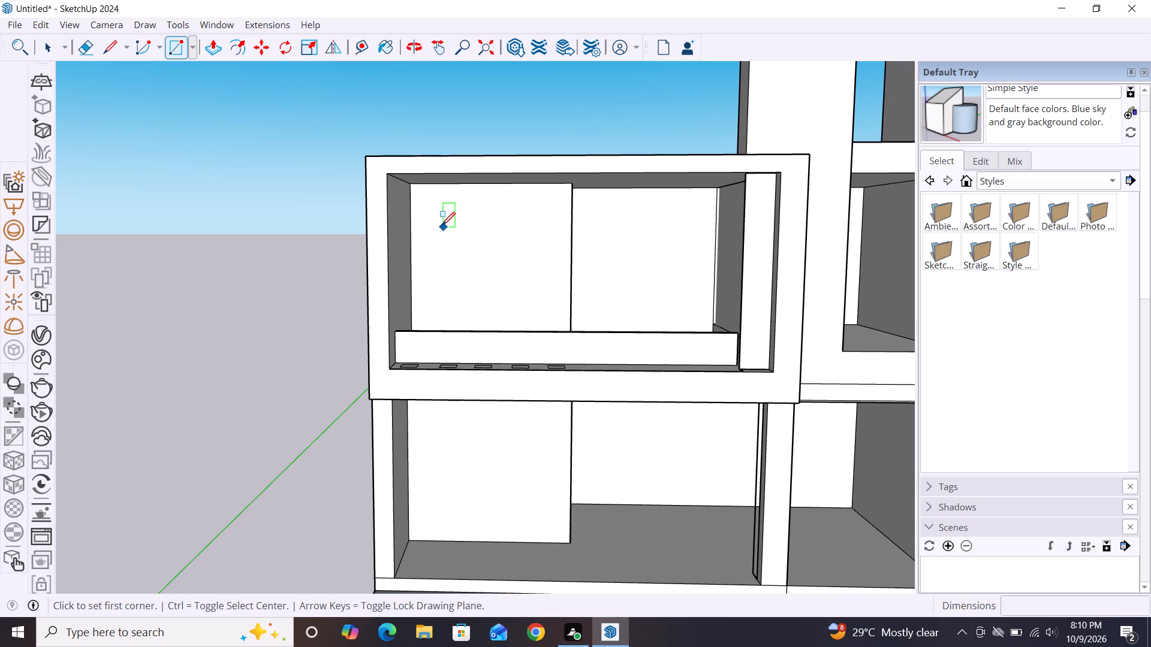
click(442, 219)
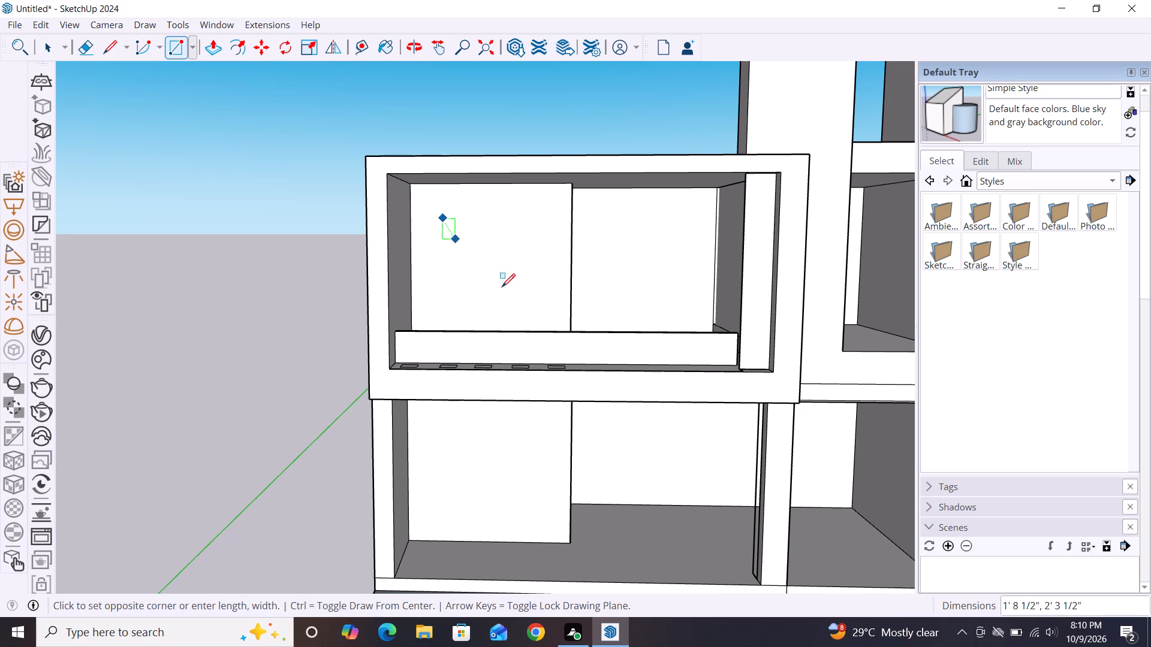
click(549, 295)
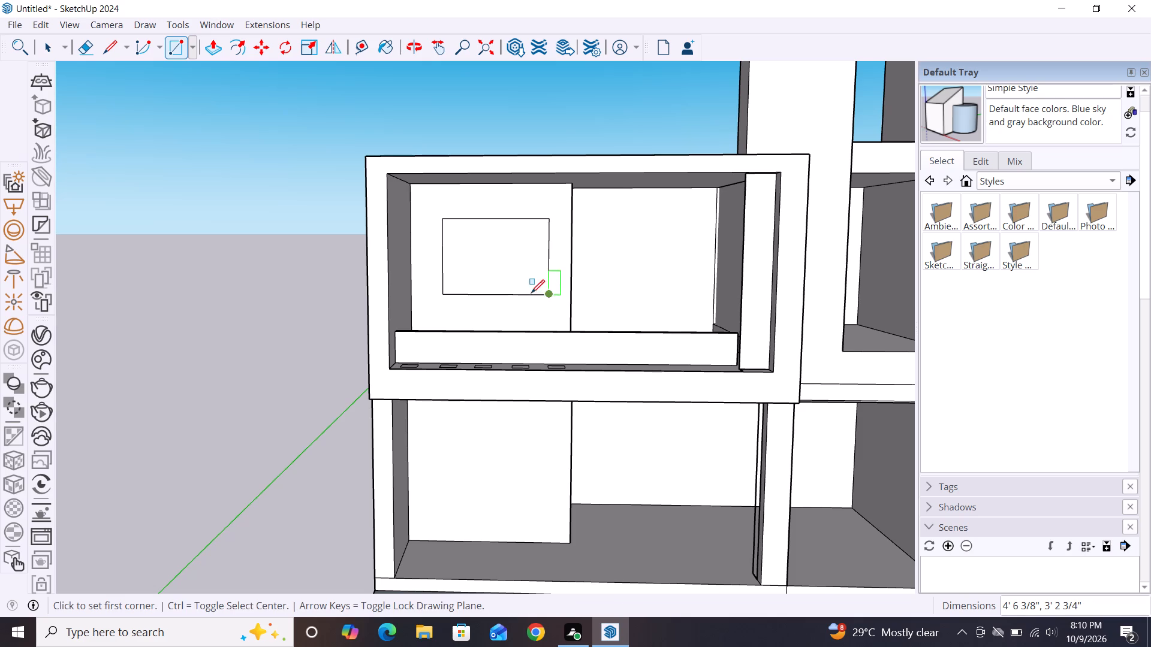
Copy the upper-storey wall rectangle about 26' 3 1/8" away into the empty space beside the tower side of the house.
key(space)
click(501, 279)
click(501, 279)
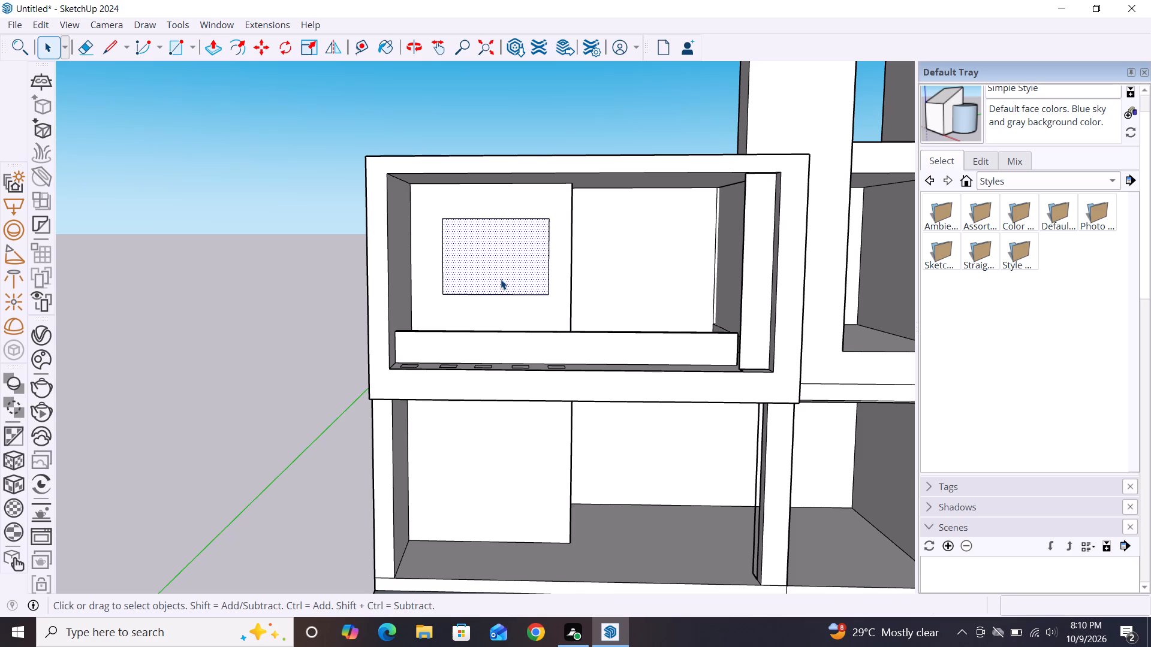
double_click(501, 279)
key(m)
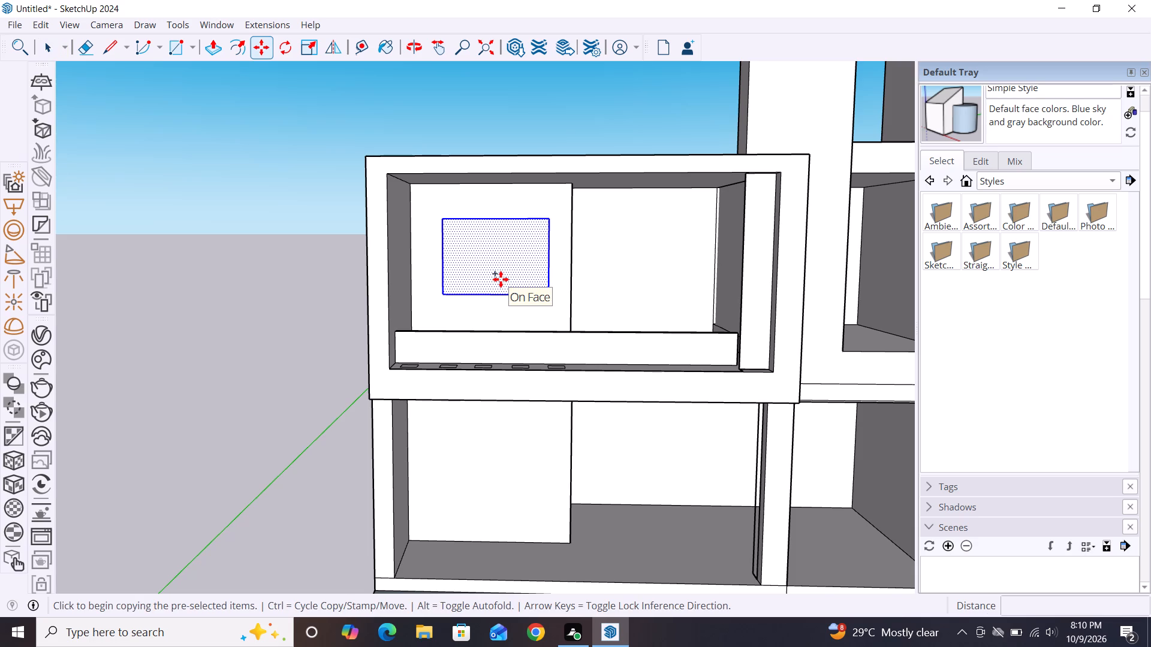
click(550, 290)
scroll(194, 312, down, 5)
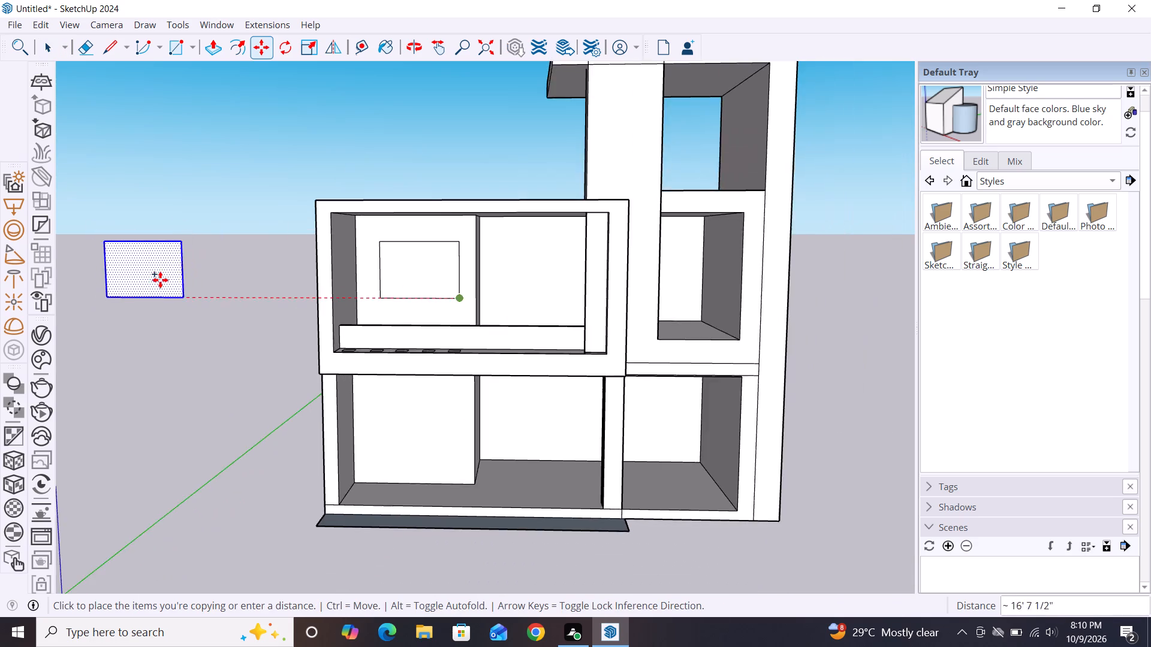
scroll(160, 280, down, 4)
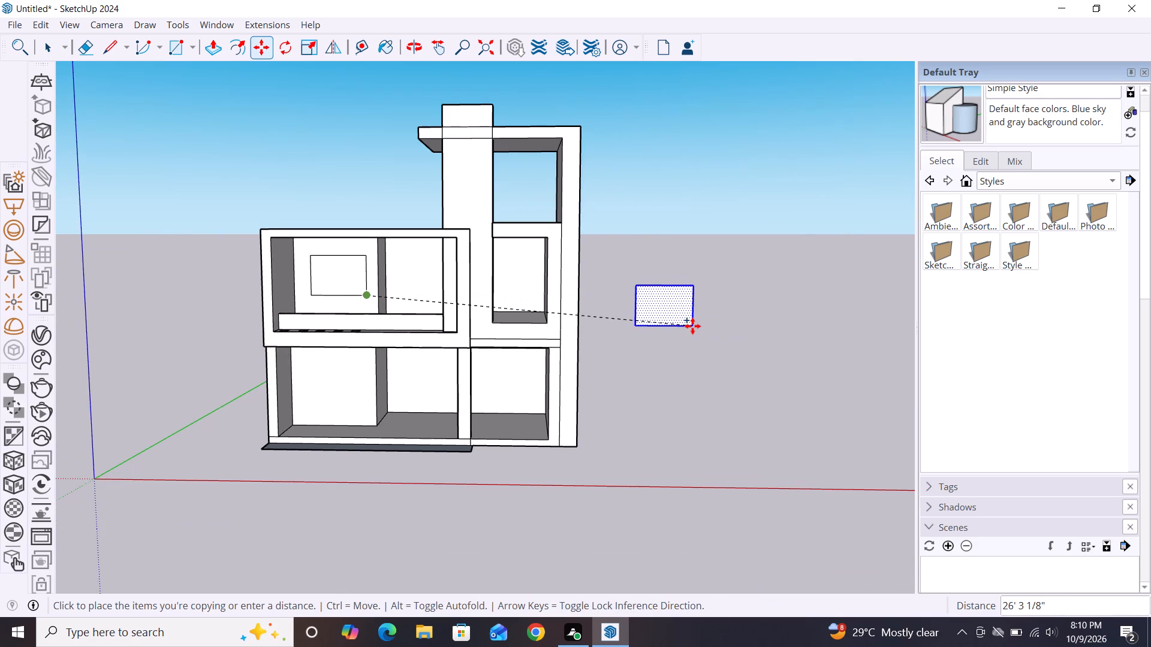
click(692, 326)
key(space)
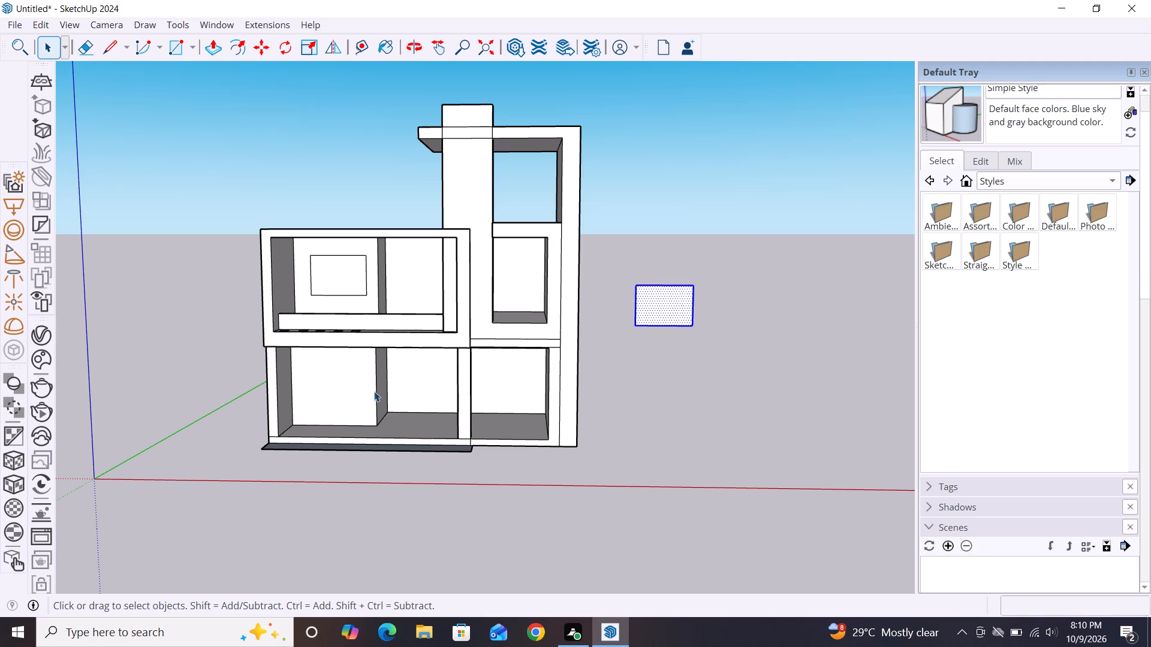
Draw a rectangle about 4' 13/16" by 4' 9 1/2" on the ground floor's protruding rear wall section, below the upper rectangle.
middle_drag(365, 387, 391, 315)
middle_drag(338, 383, 365, 428)
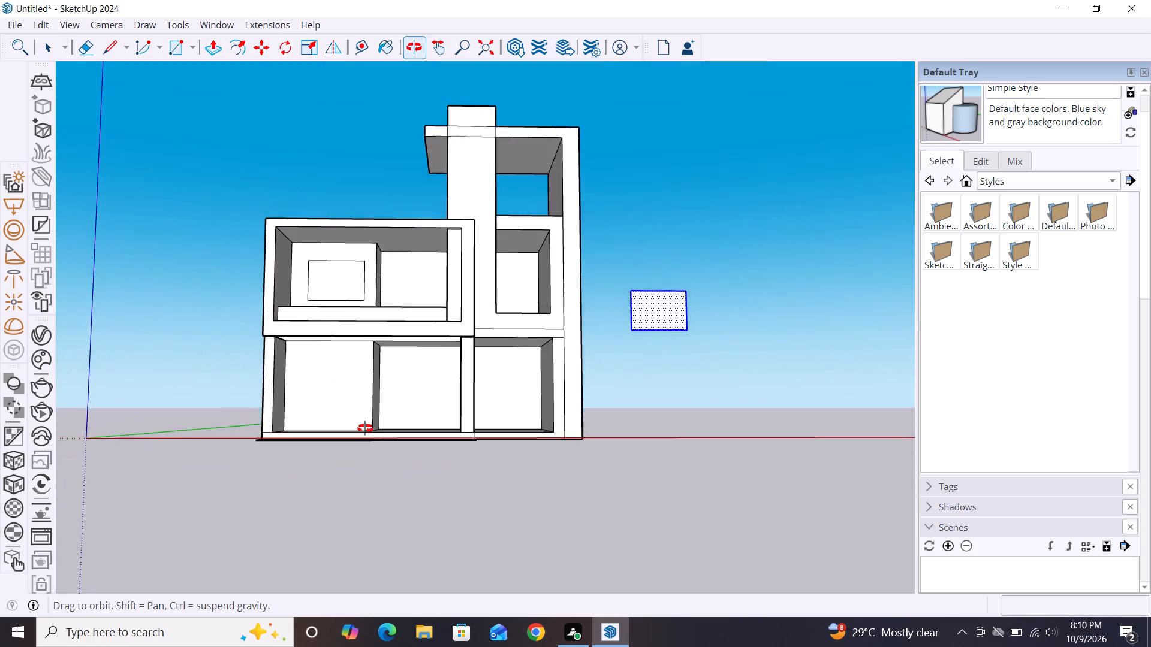
middle_drag(365, 428, 368, 437)
scroll(342, 398, up, 6)
middle_drag(342, 398, 349, 340)
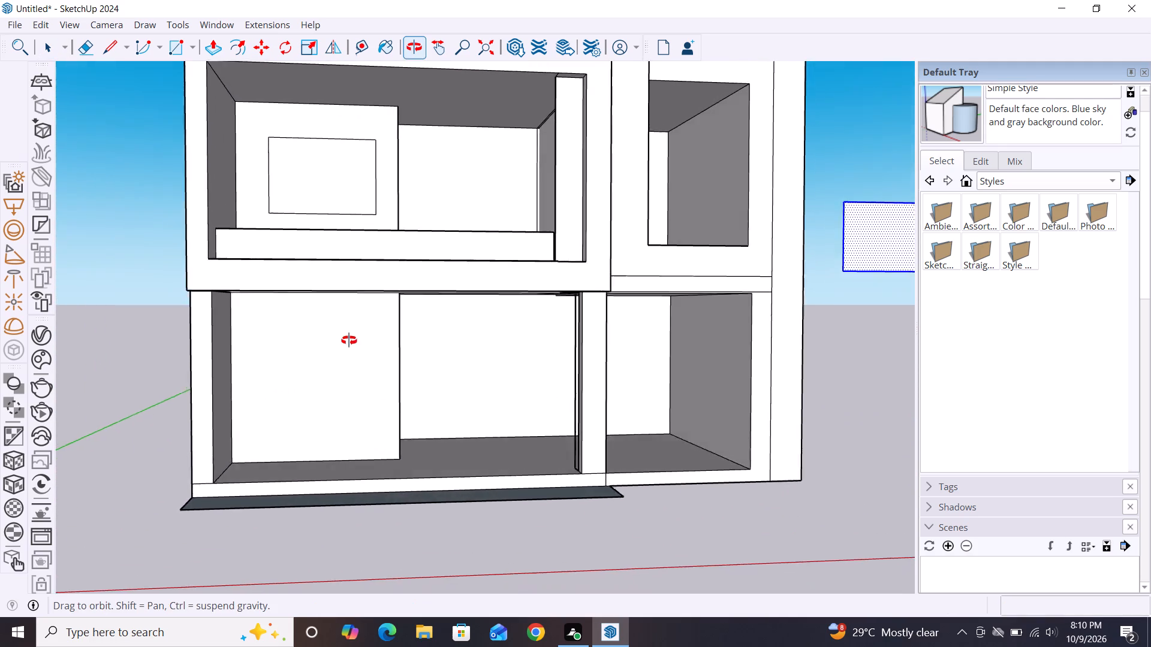
middle_drag(349, 340, 331, 379)
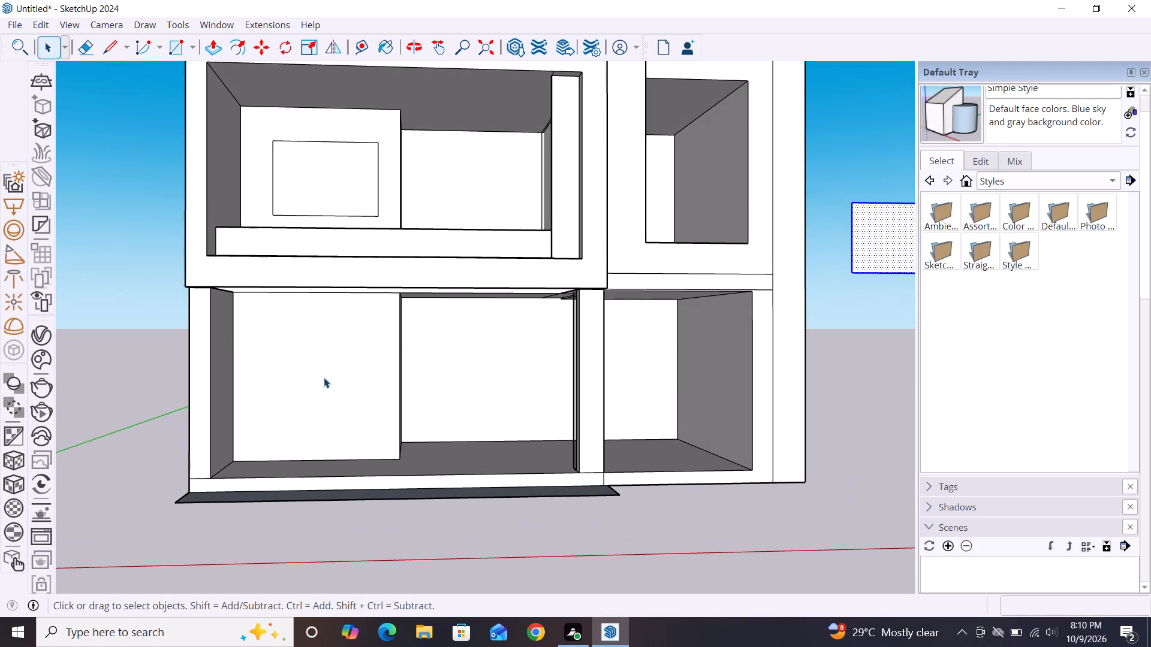
key(r)
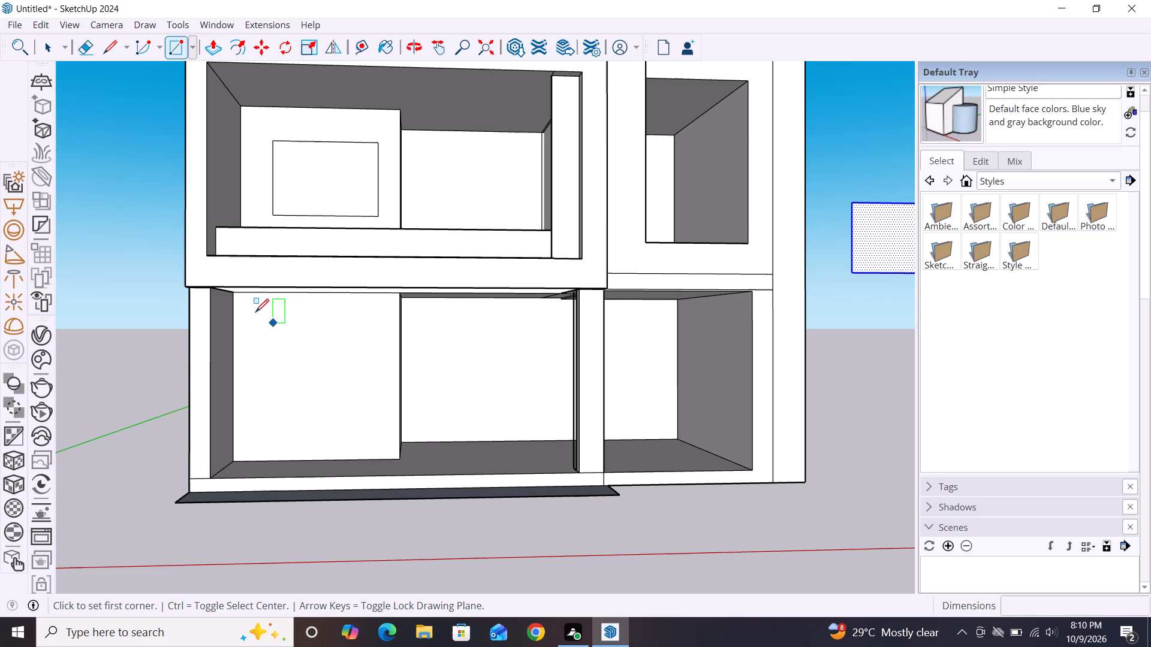
click(263, 316)
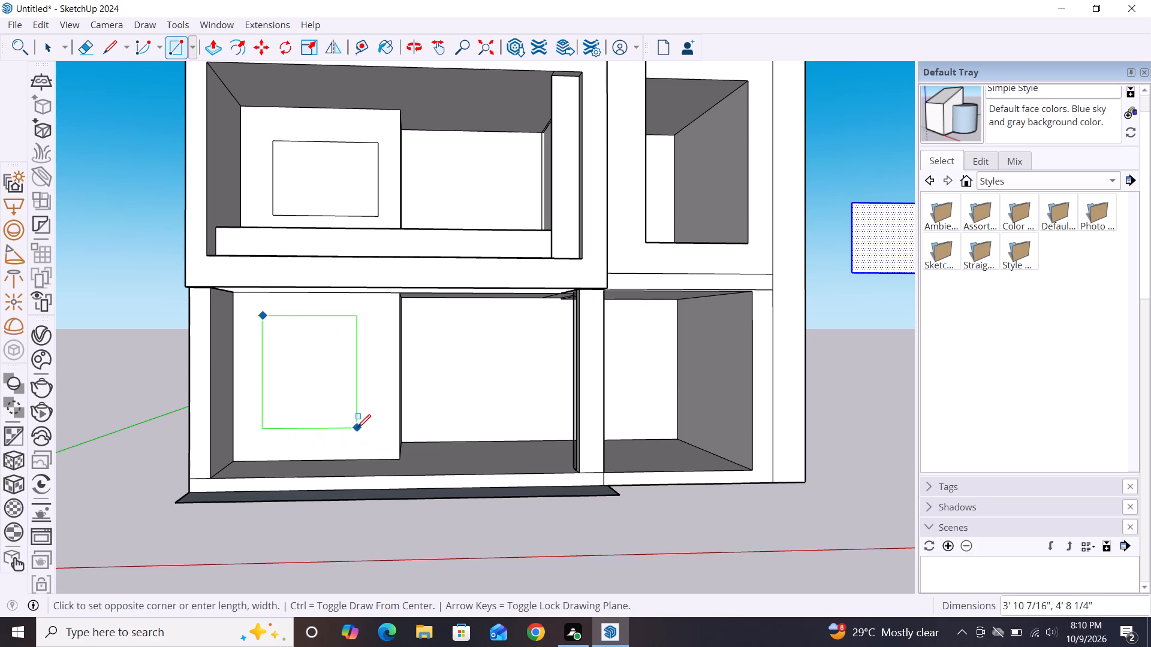
click(361, 430)
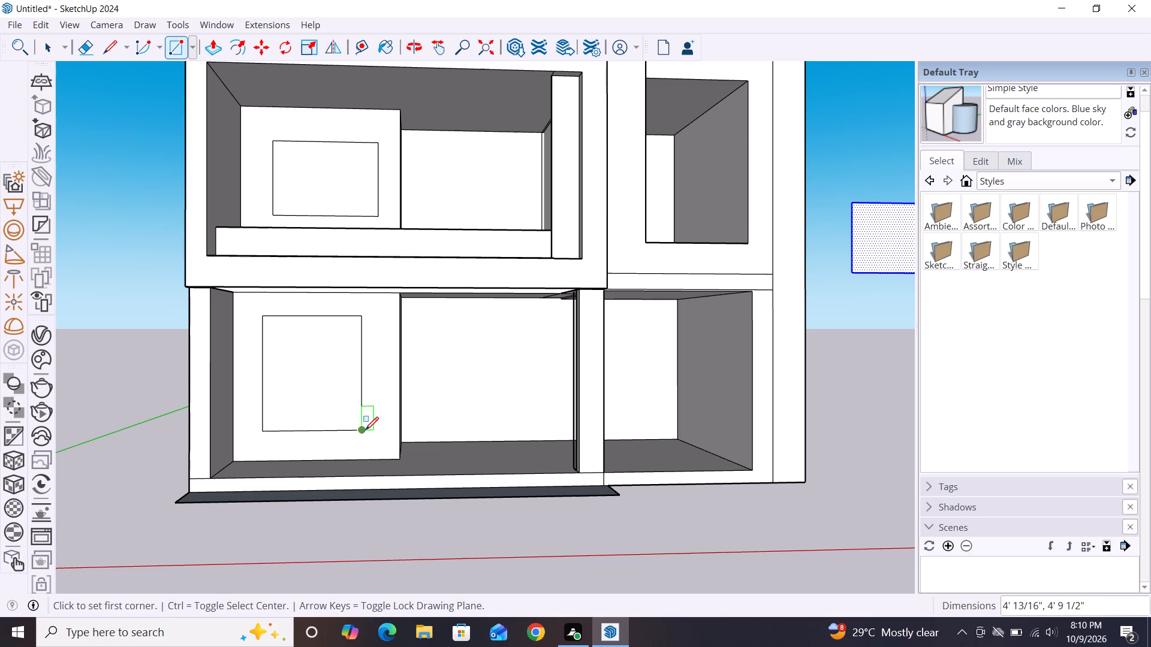
key(space)
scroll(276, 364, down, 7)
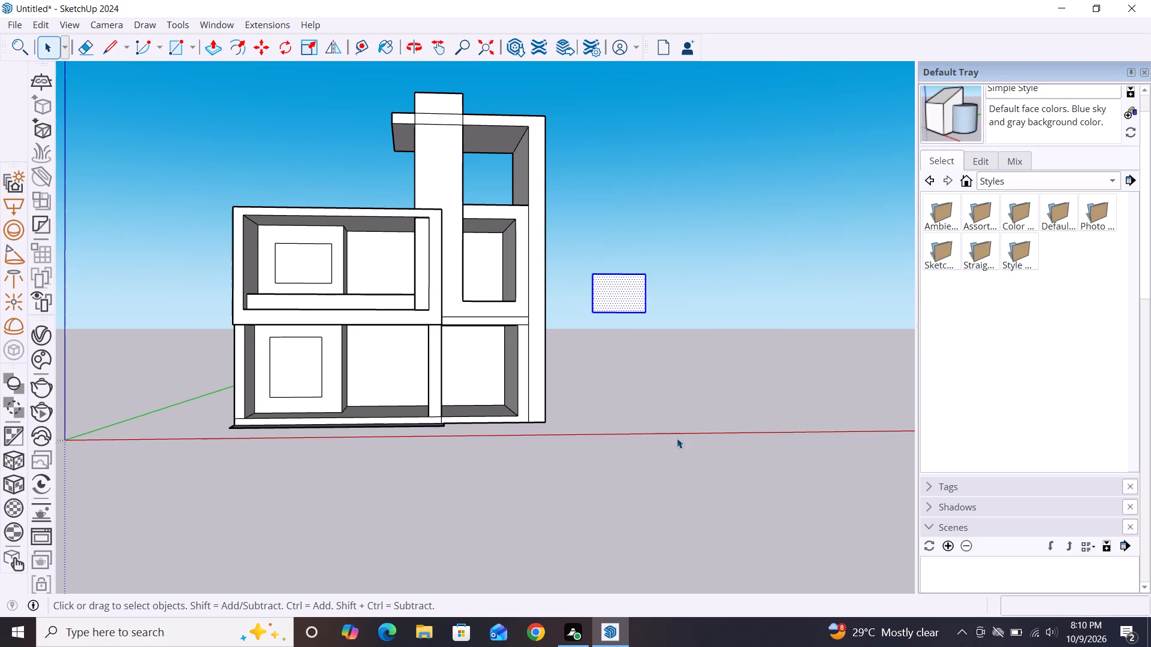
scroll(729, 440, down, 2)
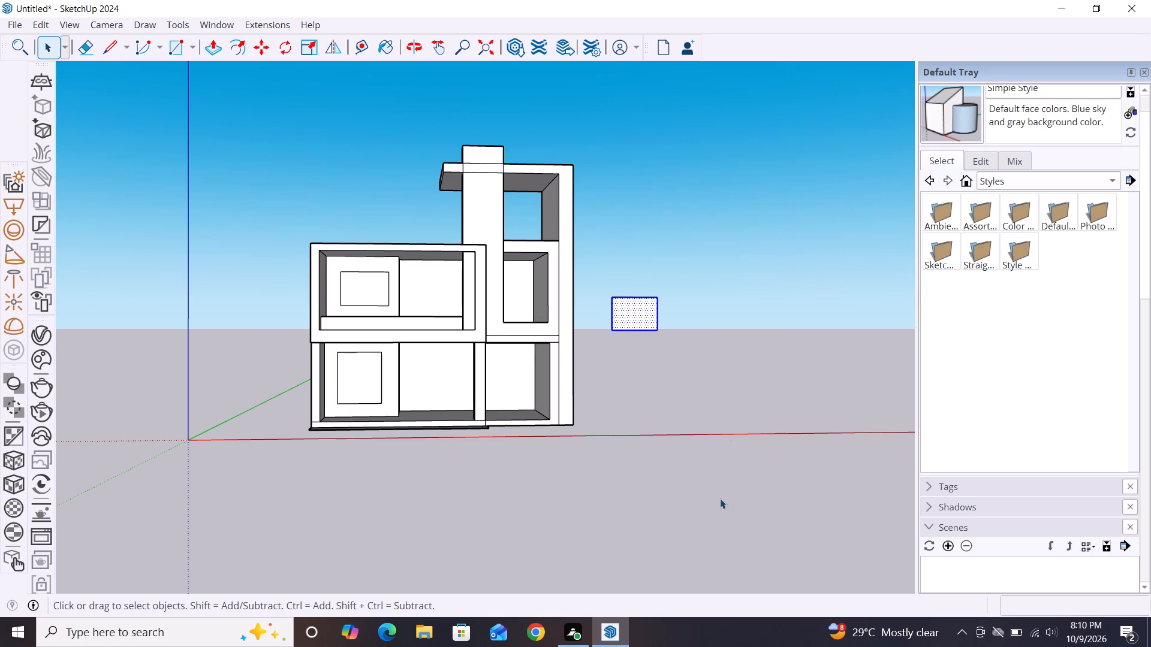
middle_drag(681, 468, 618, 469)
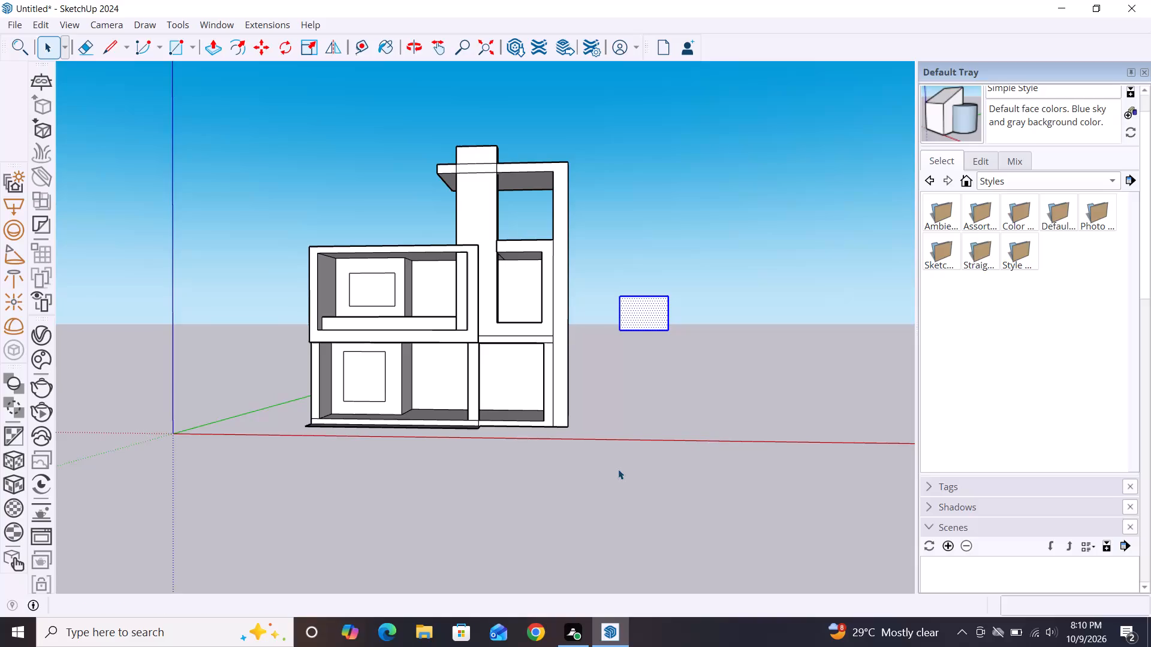
Push/Pull the floor of the upper-storey opening beside the tower upward by about 6 1/2".
middle_drag(509, 334, 534, 443)
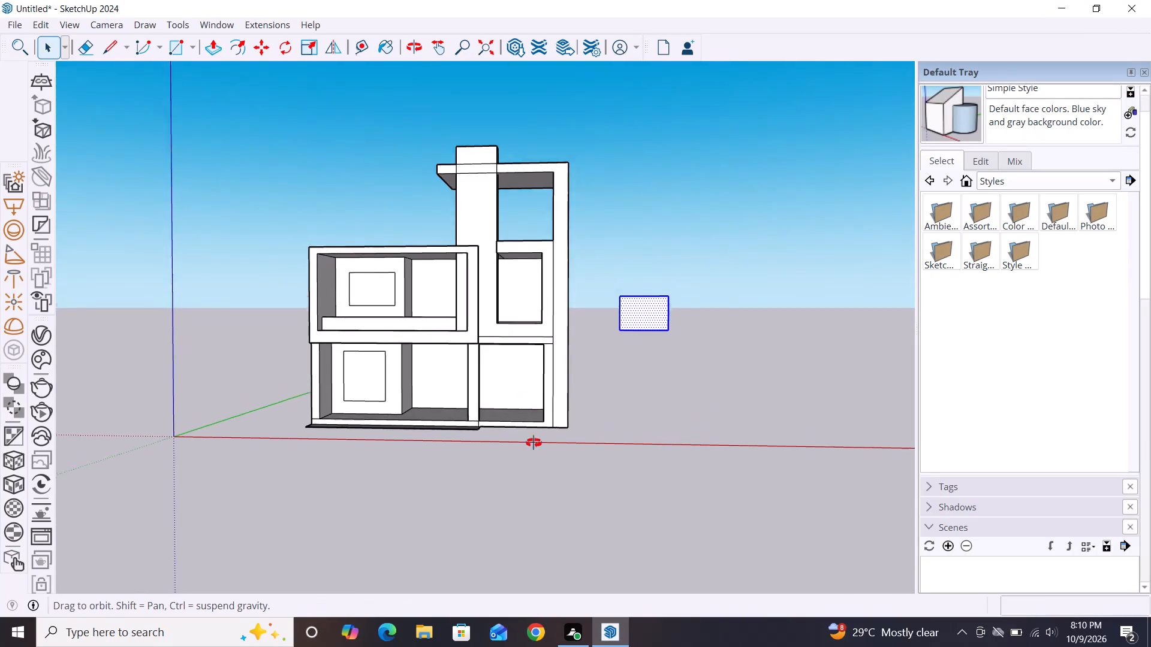
middle_drag(534, 443, 493, 430)
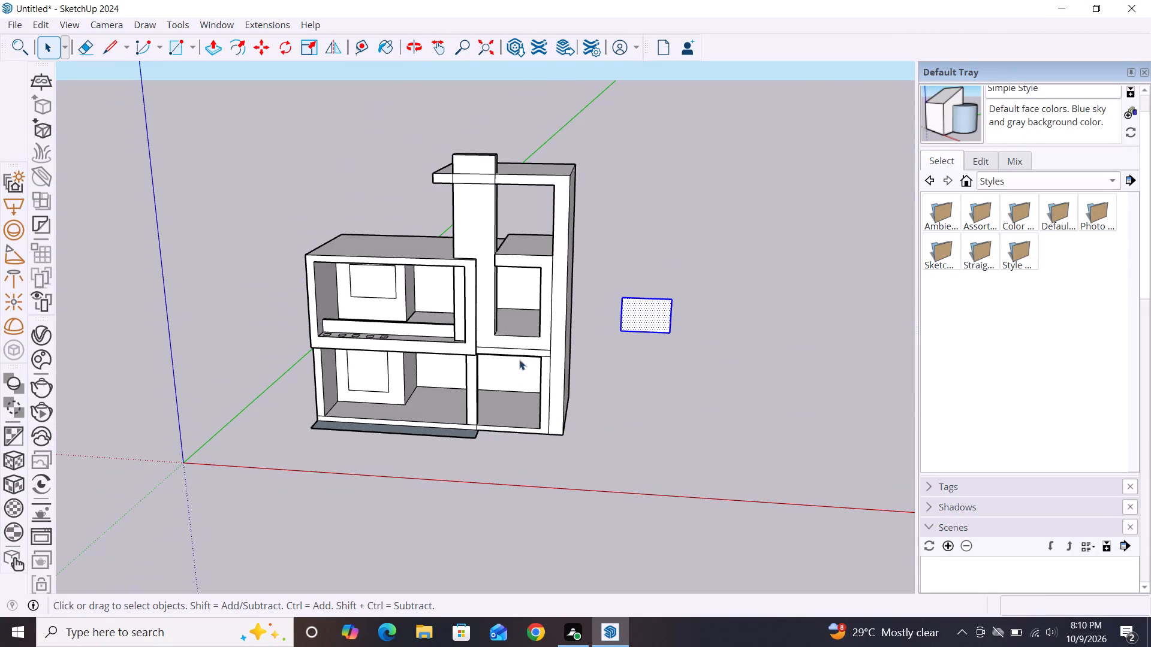
scroll(521, 325, up, 5)
key(p)
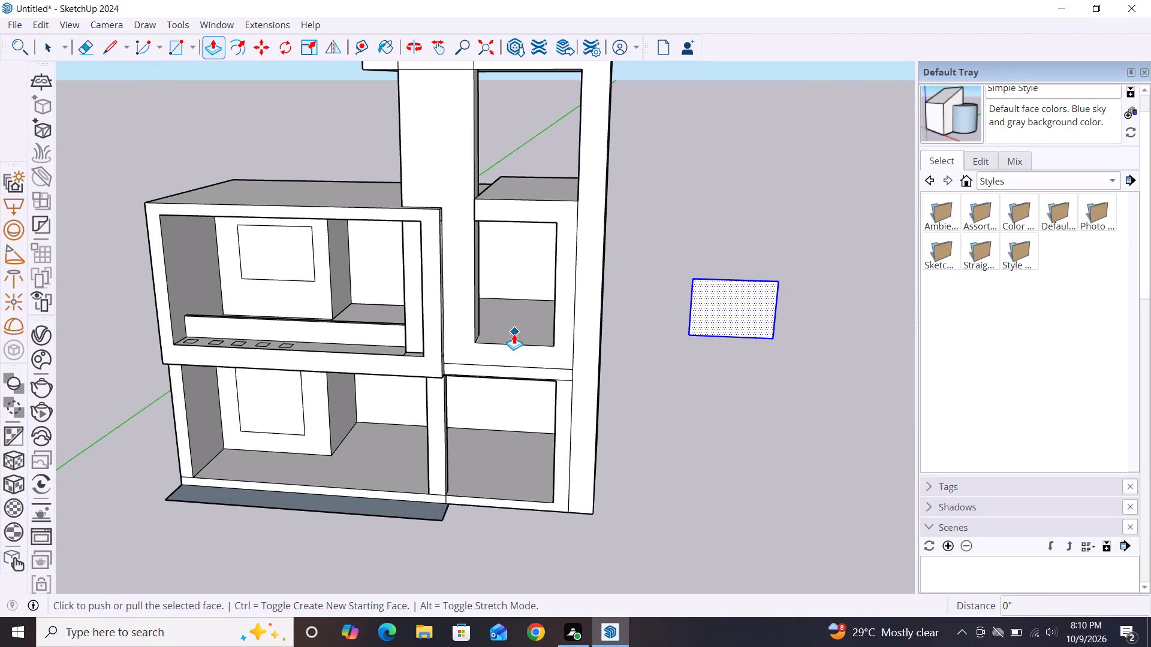
click(514, 334)
key(Escape)
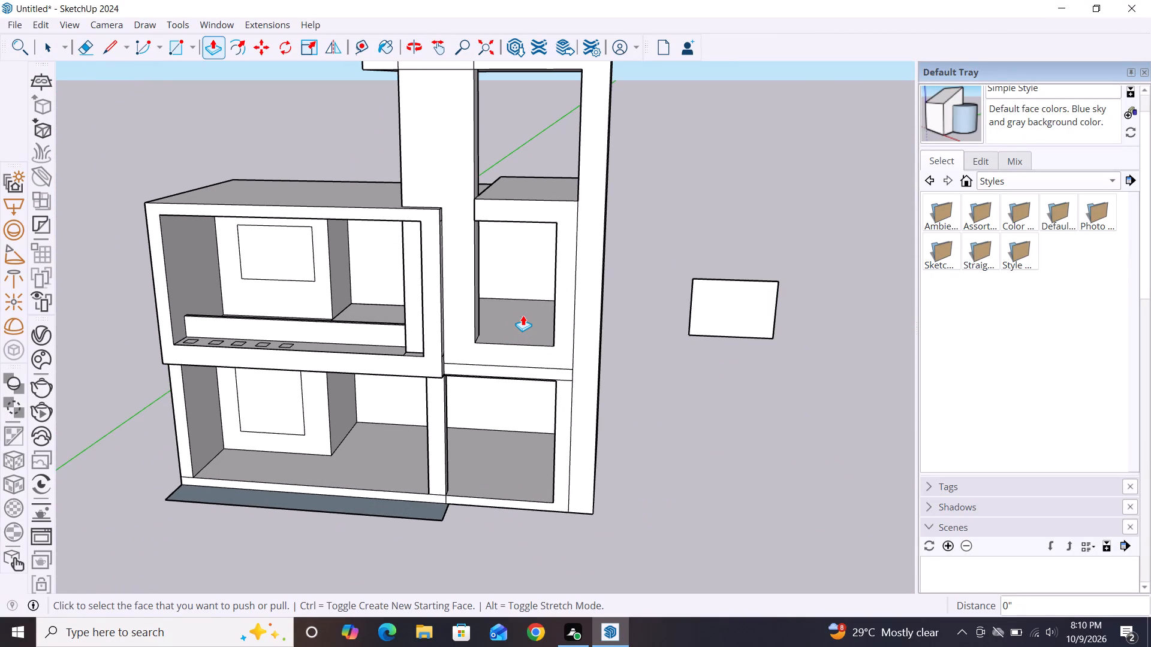
key(space)
key(space)
key(space)
key(space)
key(p)
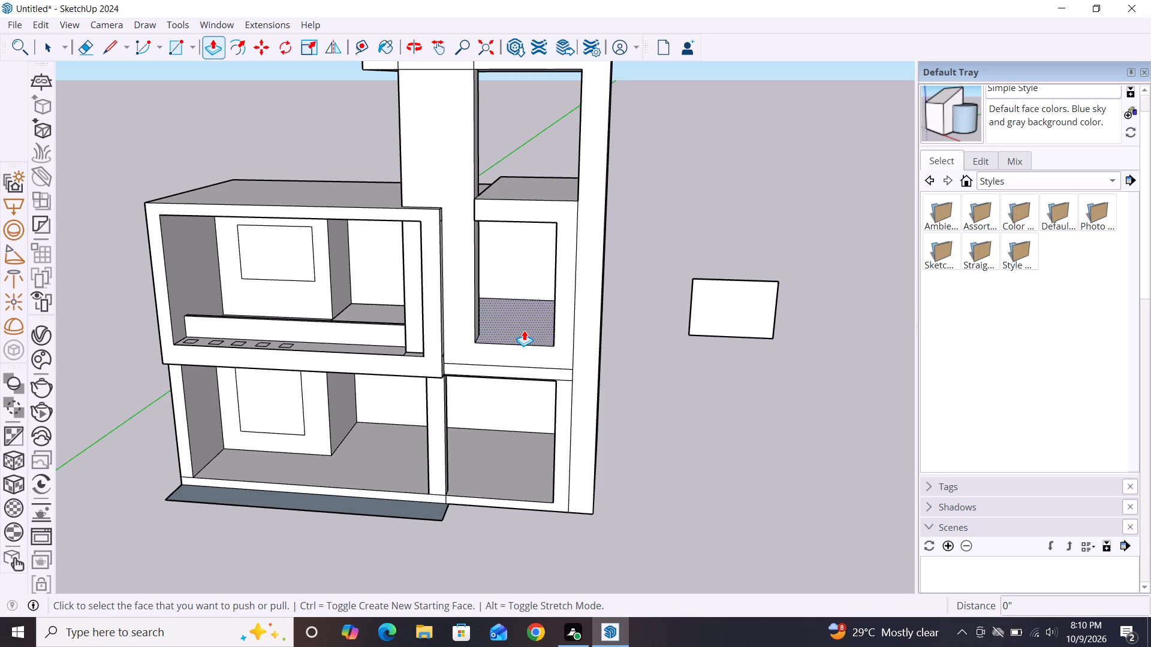
click(524, 330)
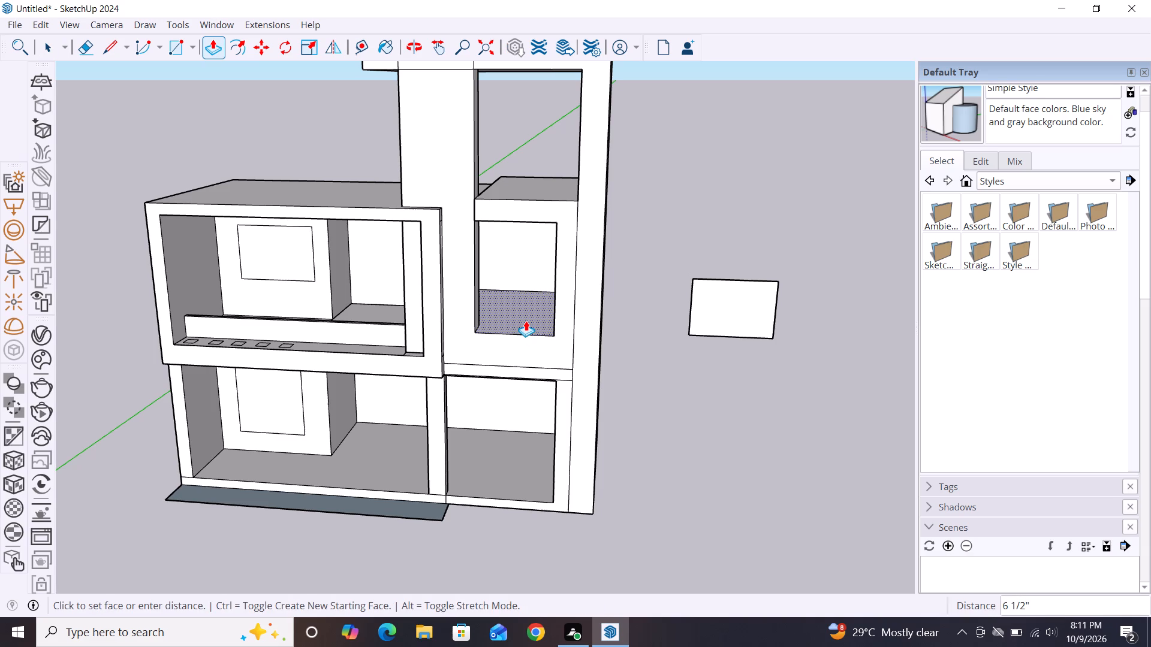
click(526, 321)
key(space)
Extend the tower's side faces about 6 1/16" into the upper-storey opening and the opening above it.
scroll(430, 356, down, 2)
middle_drag(614, 413, 621, 380)
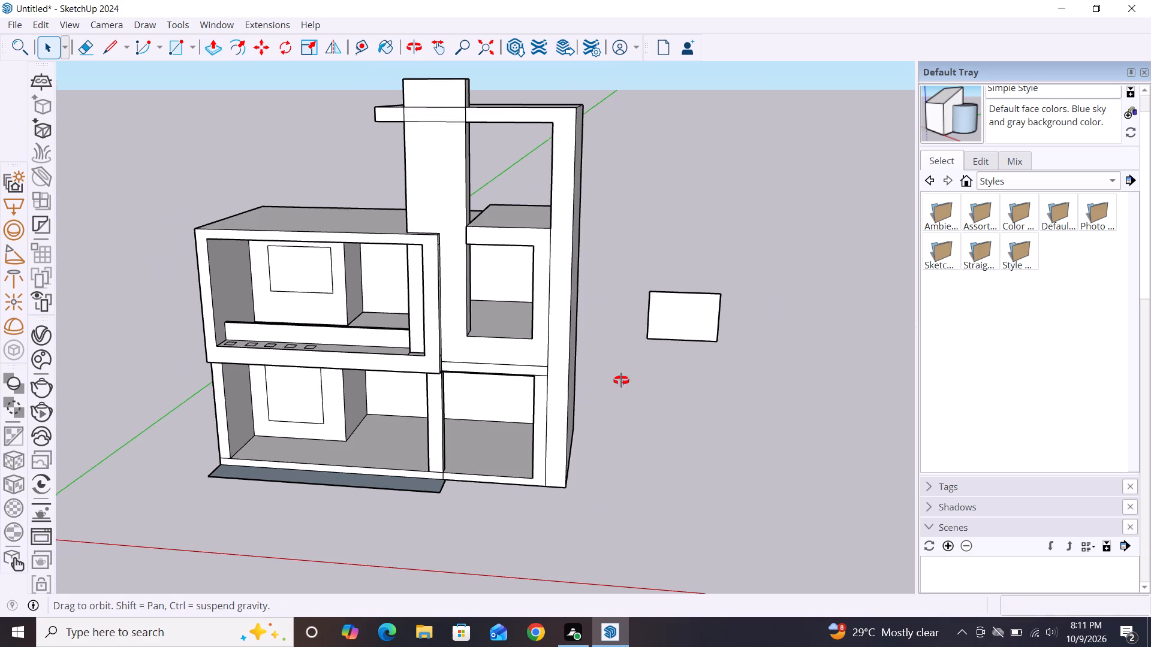
middle_drag(621, 380, 647, 327)
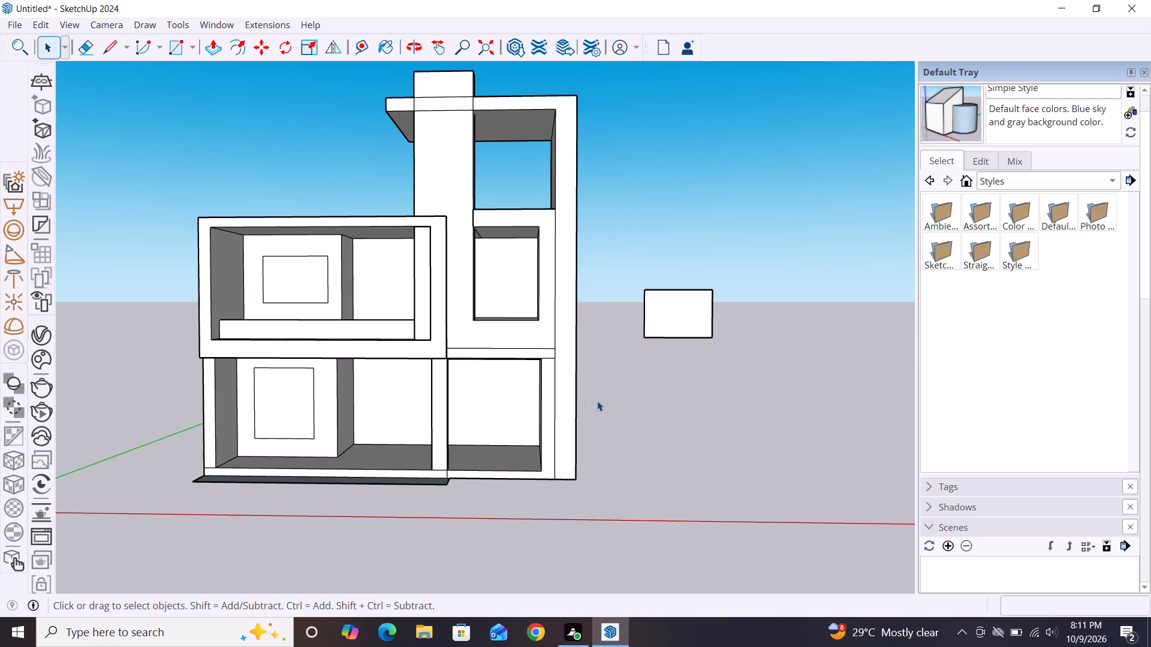
middle_drag(597, 401, 436, 404)
scroll(462, 305, up, 3)
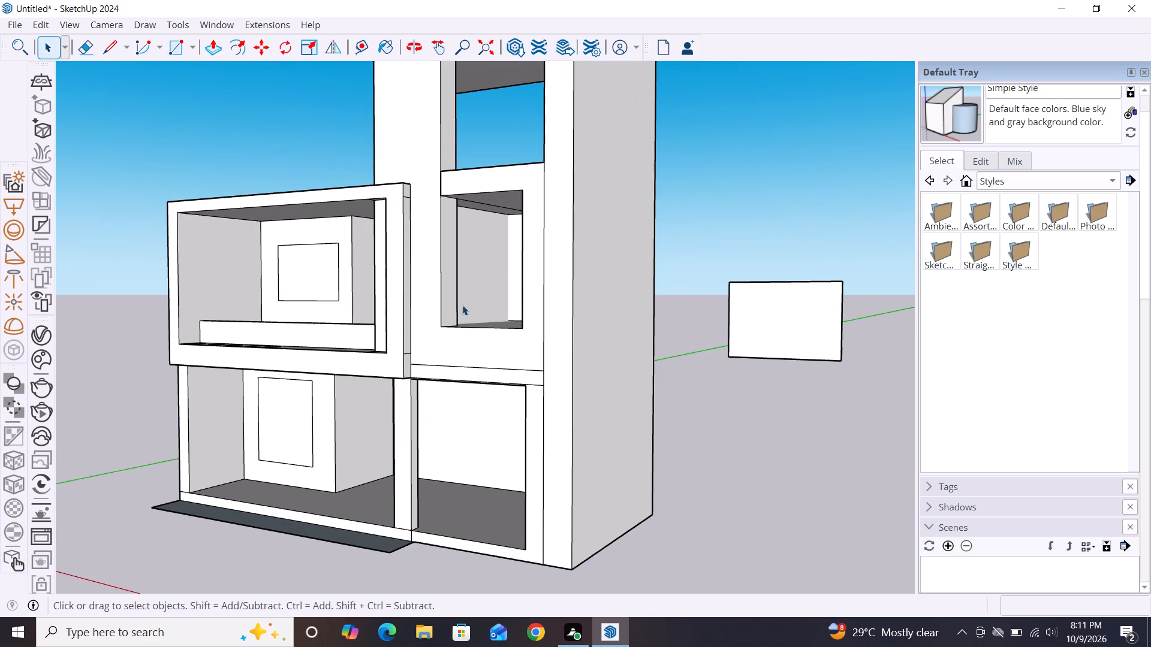
key(p)
click(450, 292)
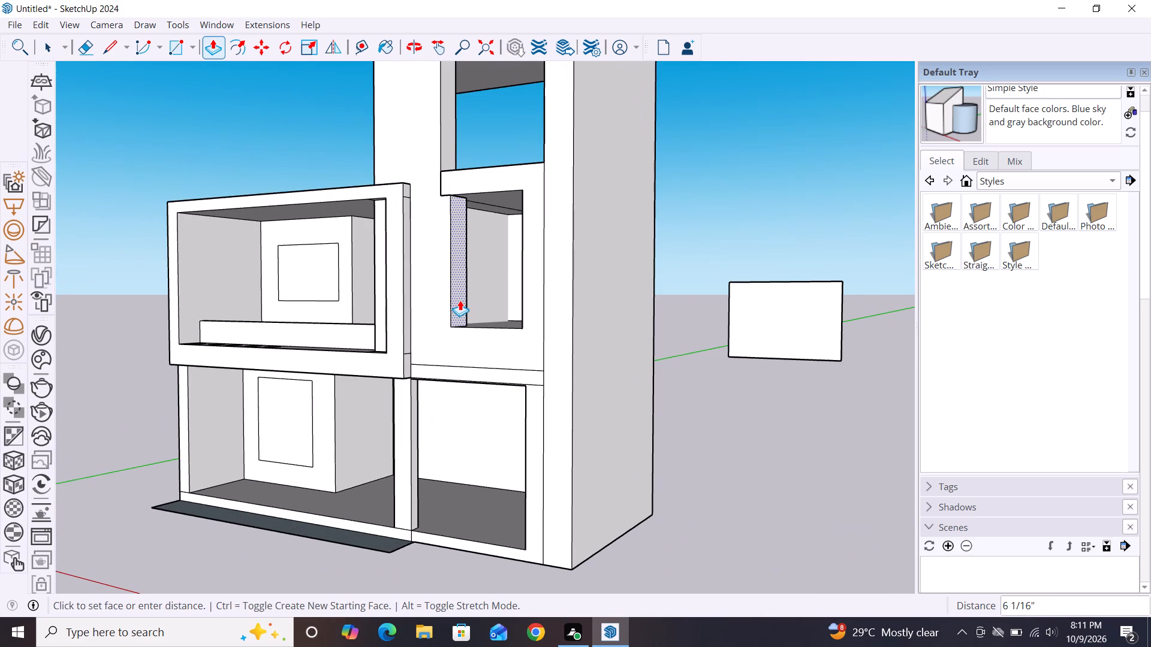
click(460, 300)
click(452, 129)
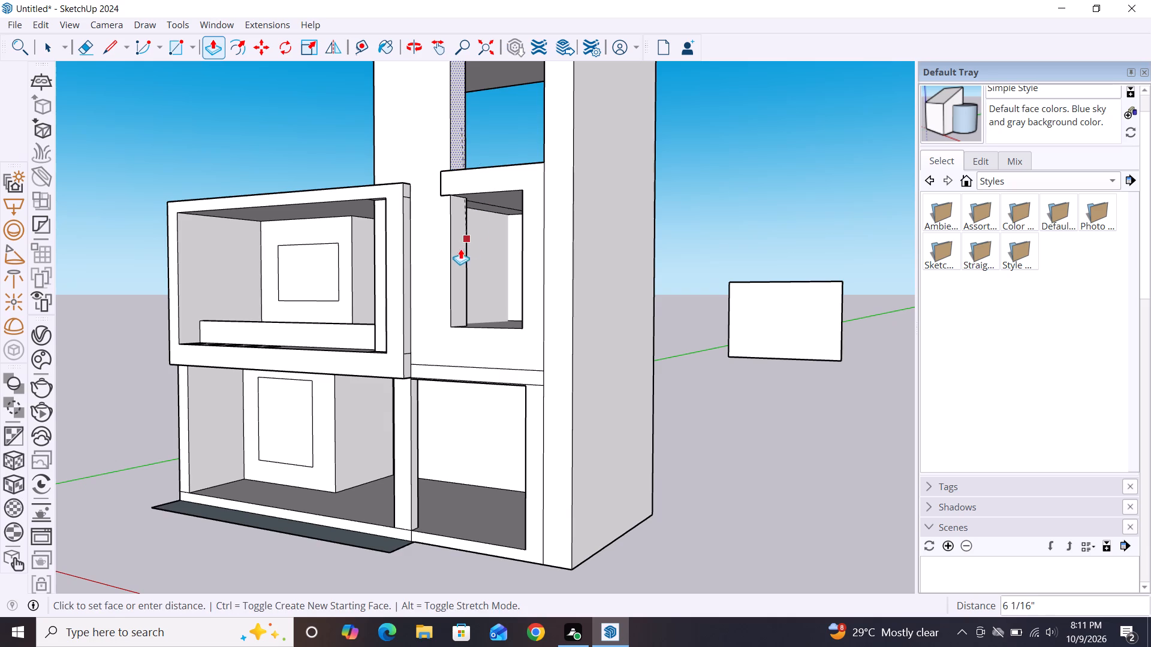
click(457, 252)
key(space)
Erase the two short vertical edges where the tower front crosses the roof slab's front band.
scroll(427, 243, down, 4)
middle_drag(436, 416, 599, 456)
middle_drag(546, 370, 546, 416)
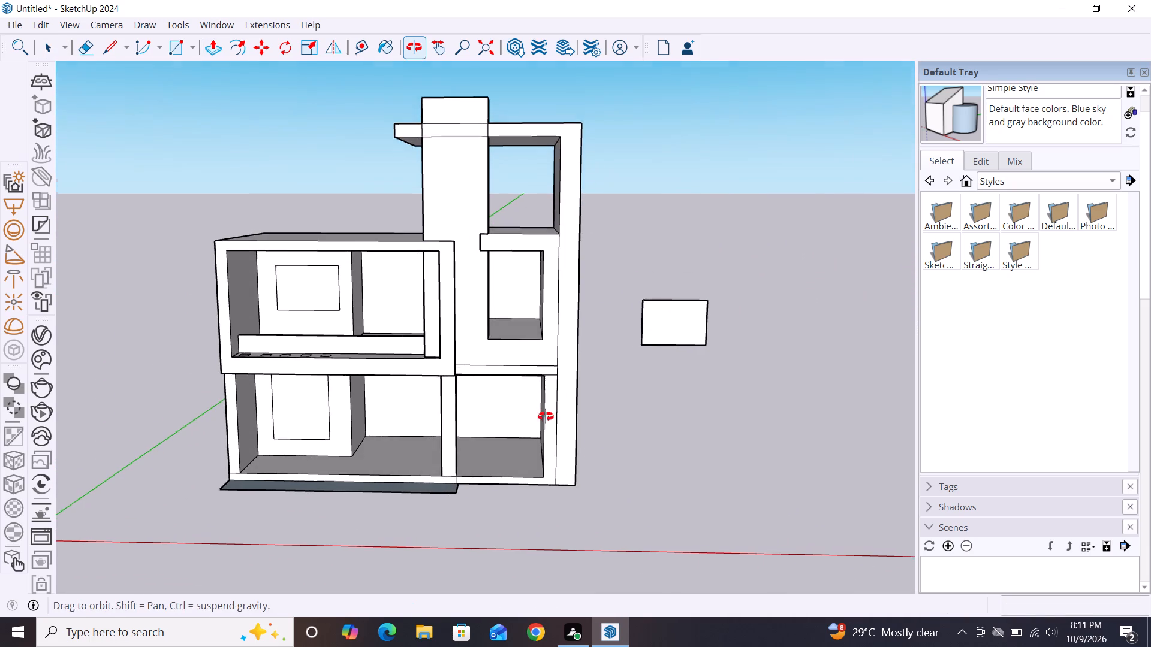
middle_drag(546, 416, 448, 521)
scroll(516, 185, up, 9)
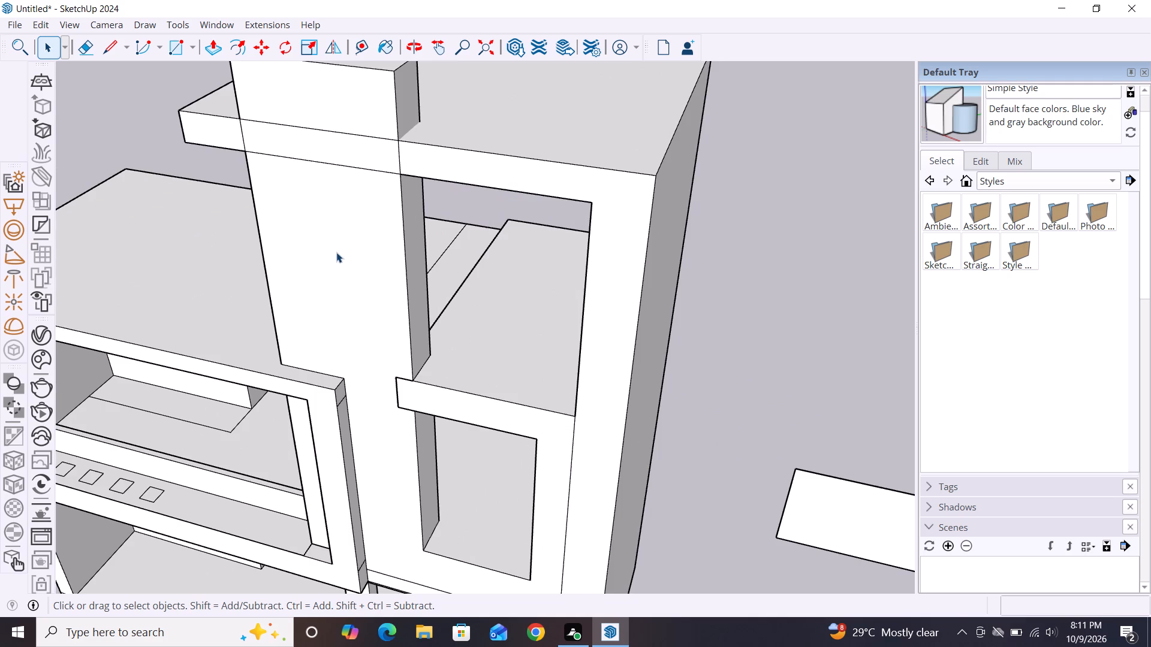
scroll(336, 252, down, 2)
middle_drag(324, 298, 487, 214)
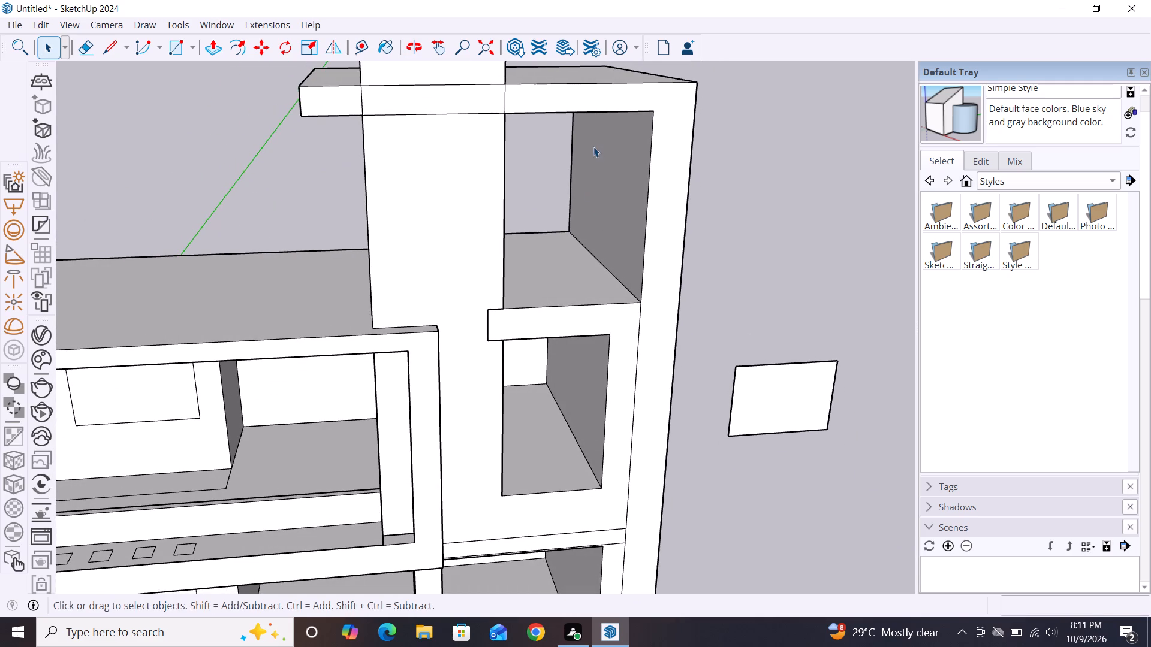
key(p)
key(space)
key(e)
click(505, 103)
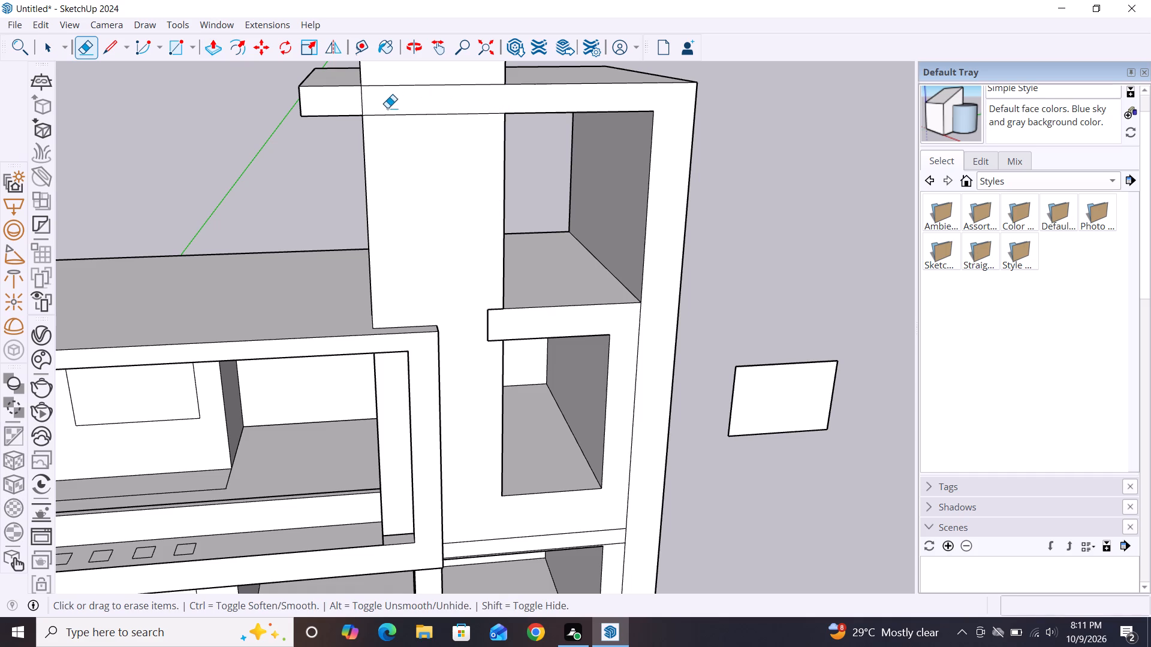
double_click(363, 102)
Pull the L-shaped front face of the roof slab and outer side wall forward about 9 1/2".
key(p)
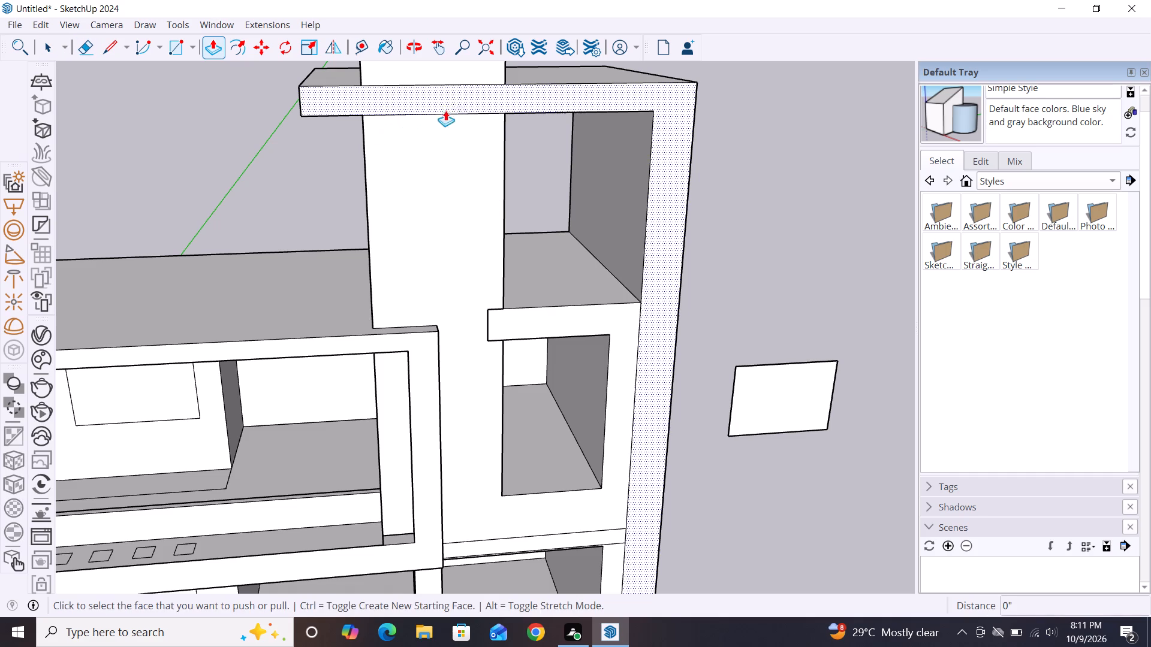
click(457, 101)
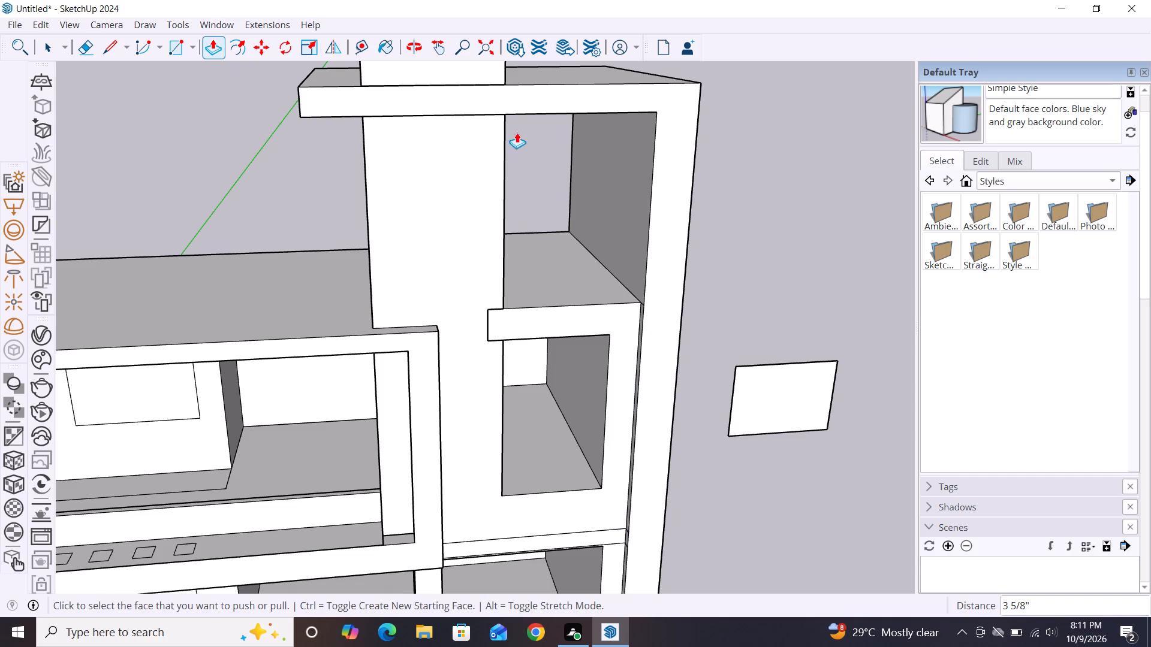
key(ctrl+z)
click(533, 92)
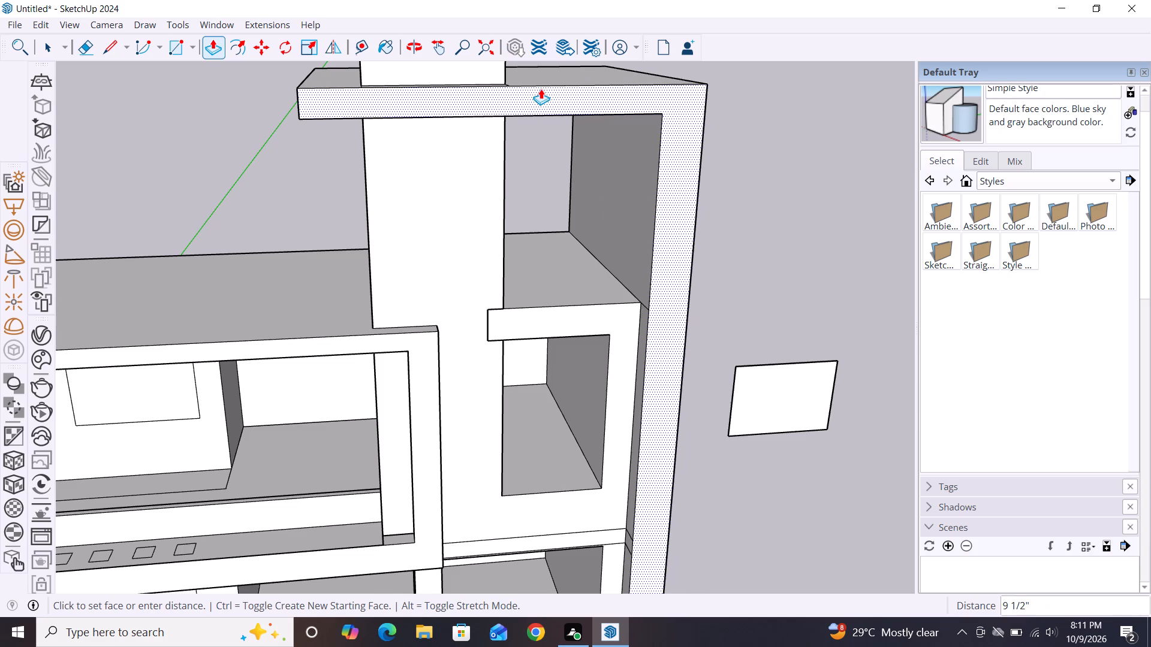
click(541, 89)
key(space)
Offset the outline of the copied rectangle beside the house inward by about 4 5/8".
scroll(528, 246, down, 3)
middle_drag(655, 387, 669, 323)
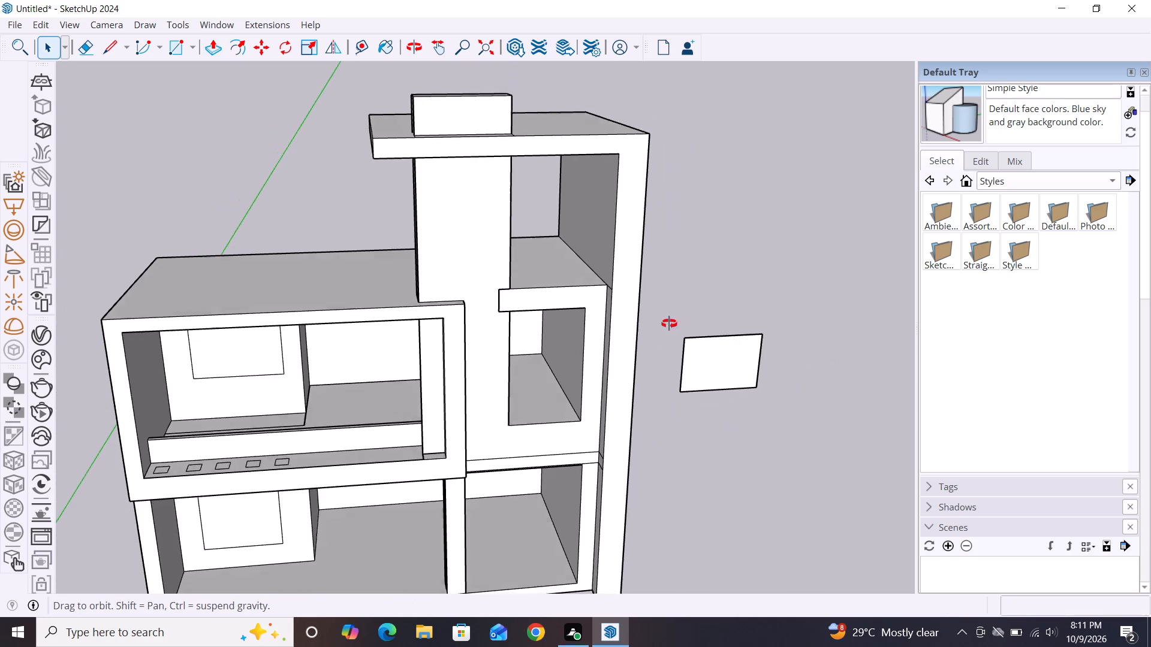
middle_drag(669, 323, 607, 316)
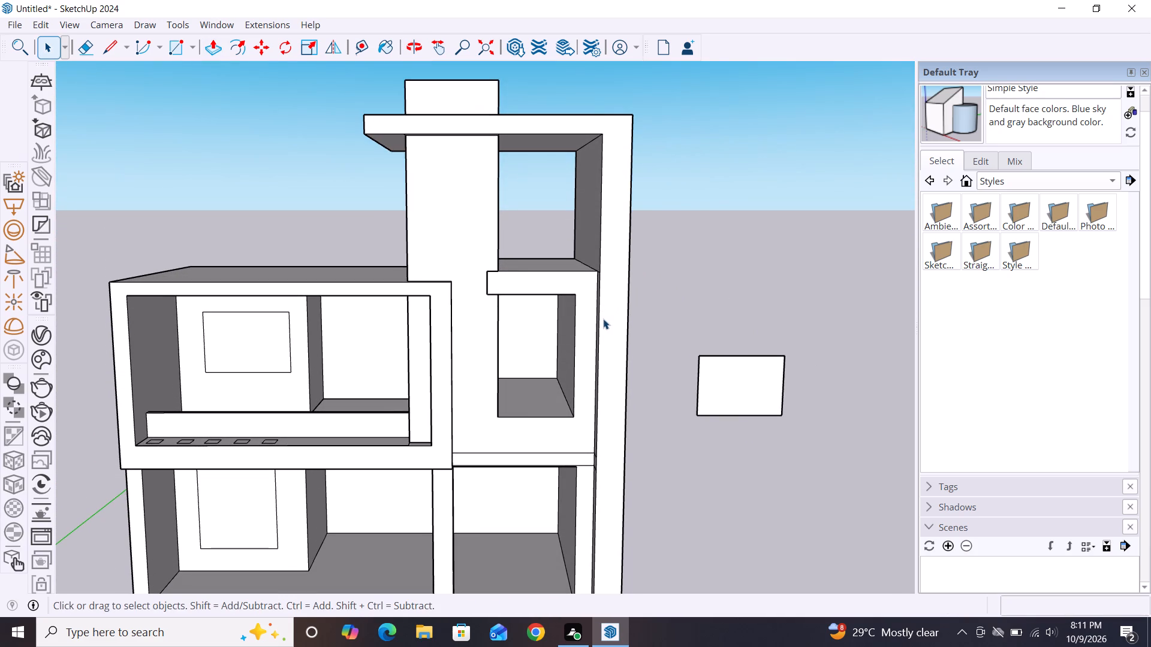
scroll(601, 324, down, 1)
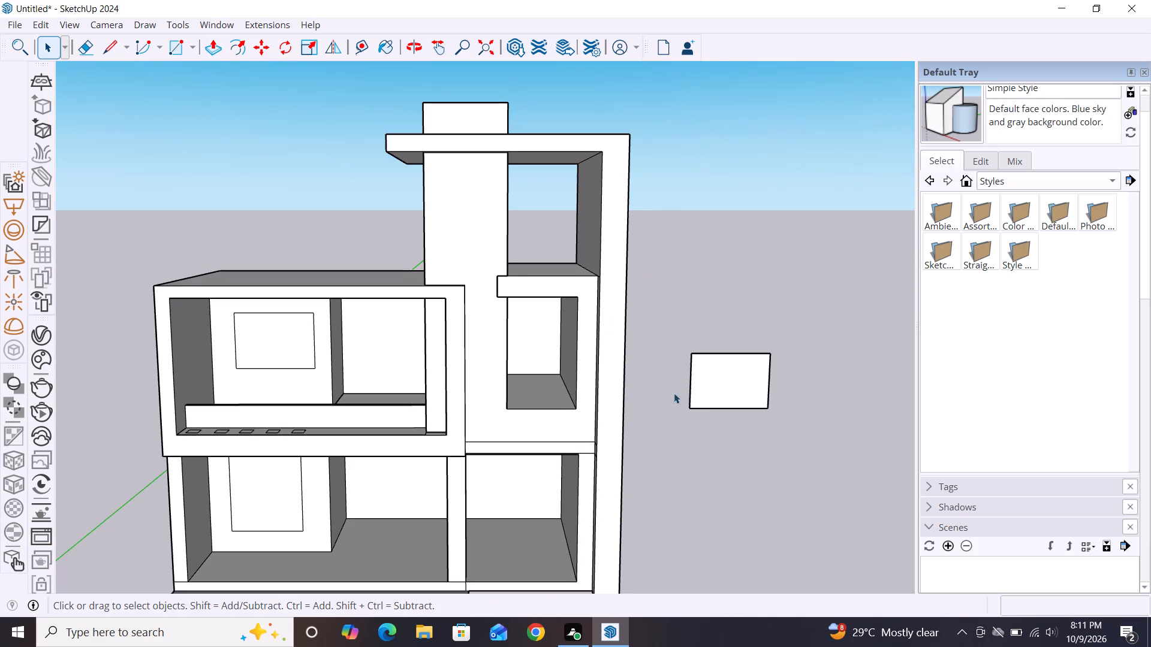
scroll(750, 403, up, 6)
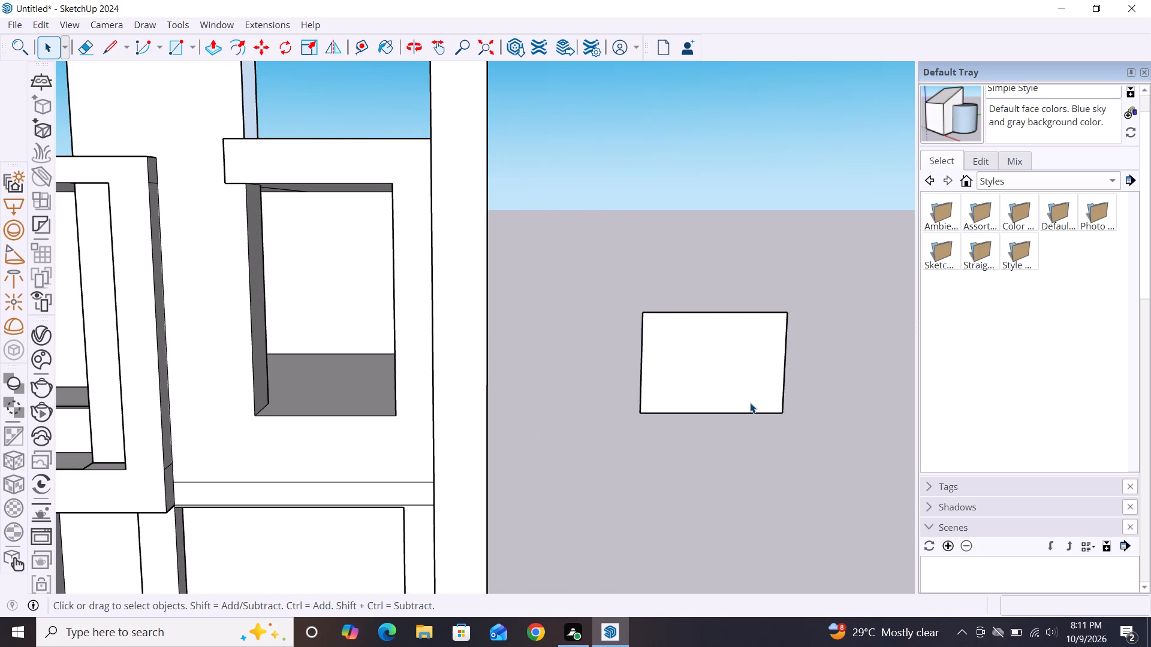
key(l)
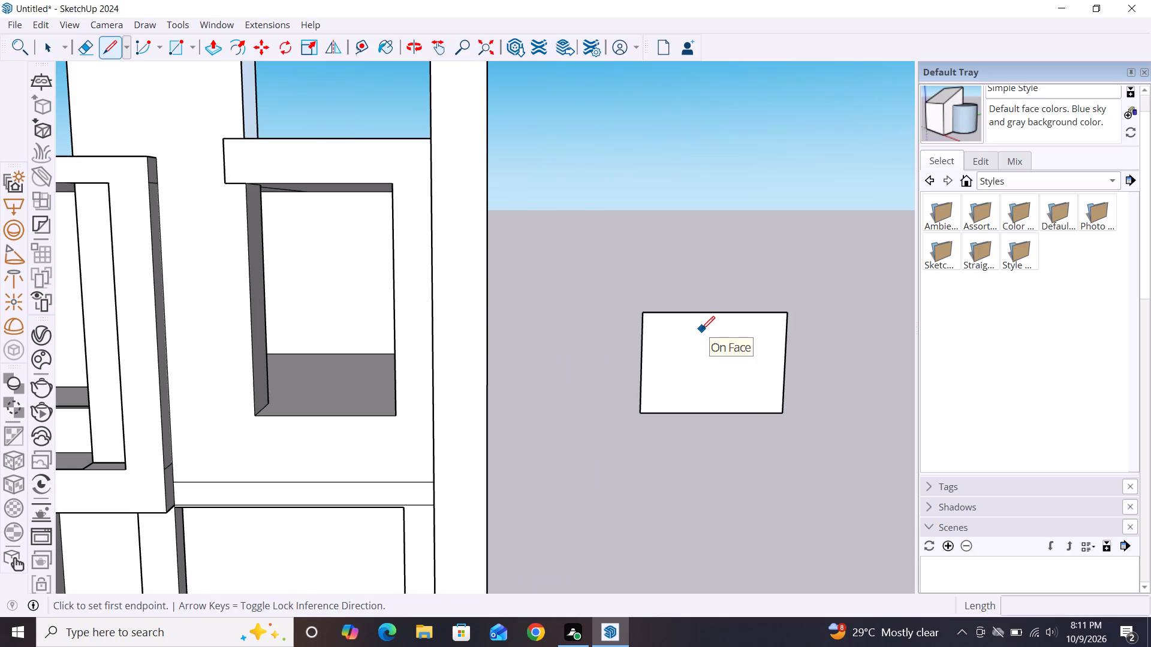
key(space)
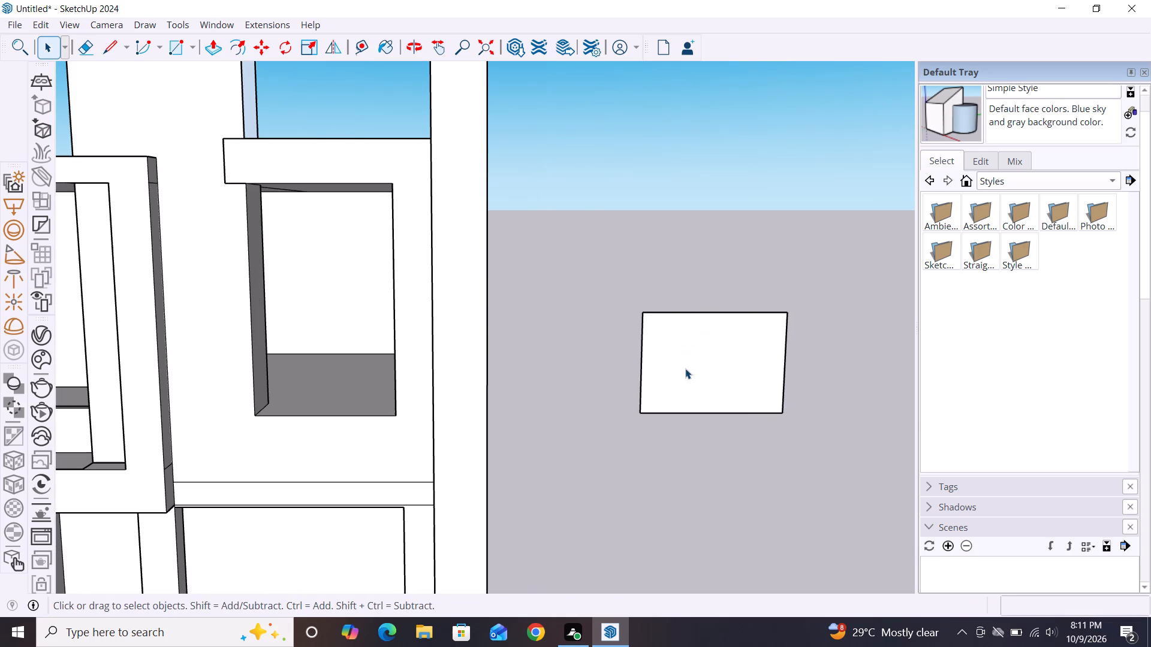
key(f)
click(646, 374)
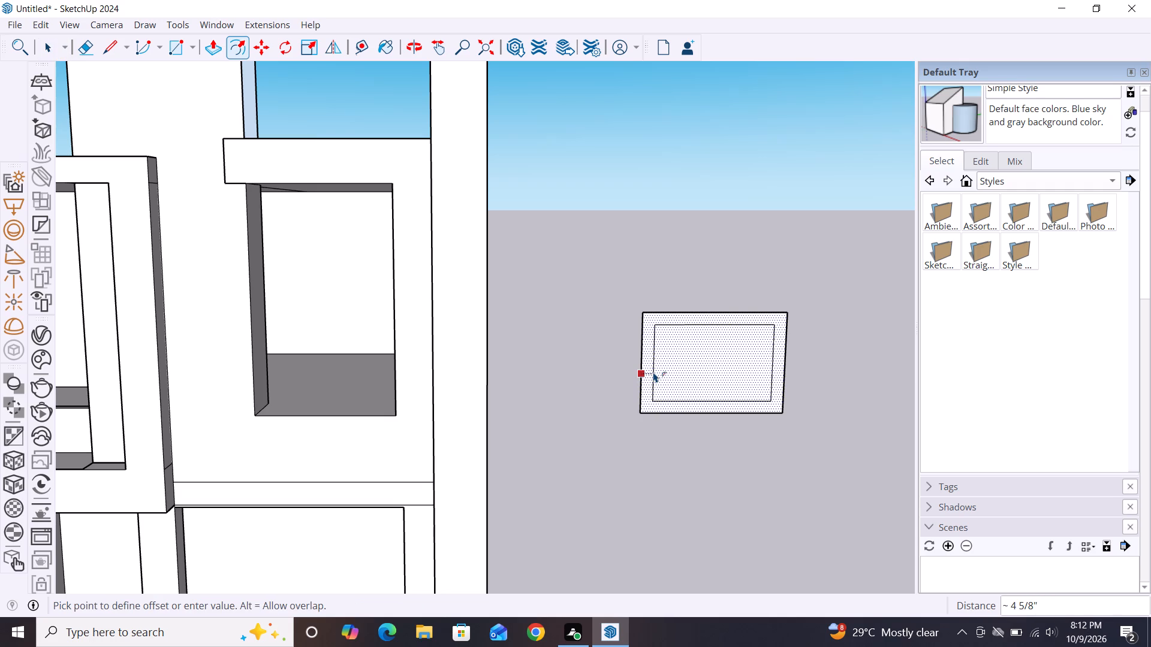
click(653, 372)
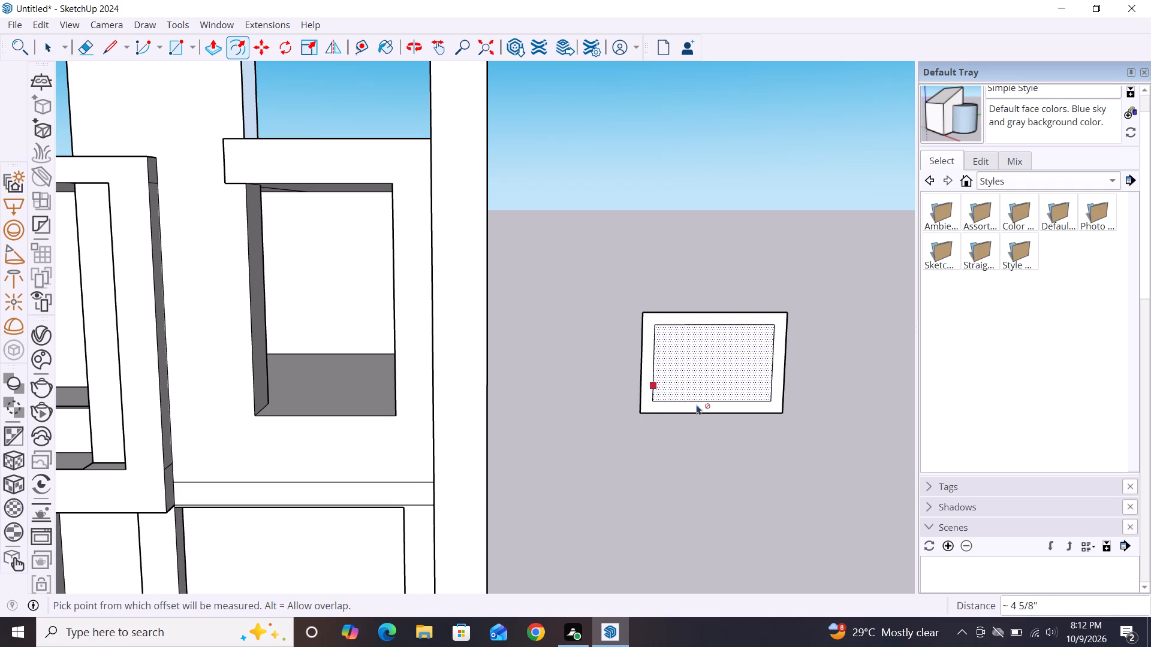
key(space)
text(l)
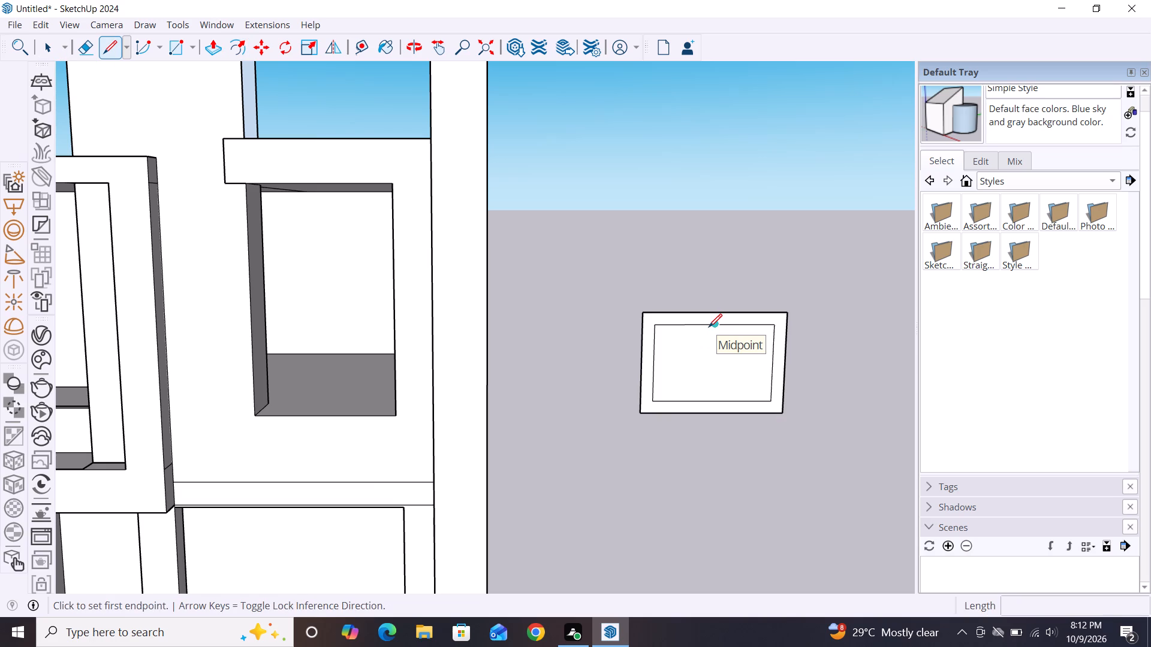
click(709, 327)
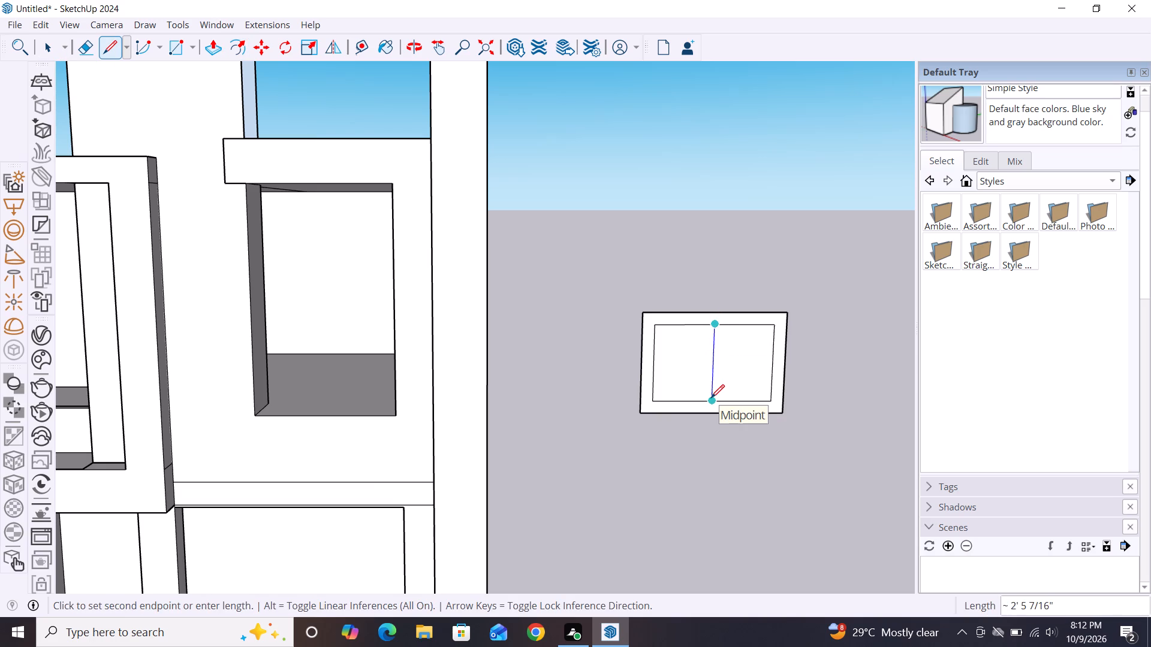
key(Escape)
Draw a vertical line about 2' 5 7/16" long between the inner rectangle's upper and lower edges, slightly toward the house from its middle.
scroll(719, 386, up, 10)
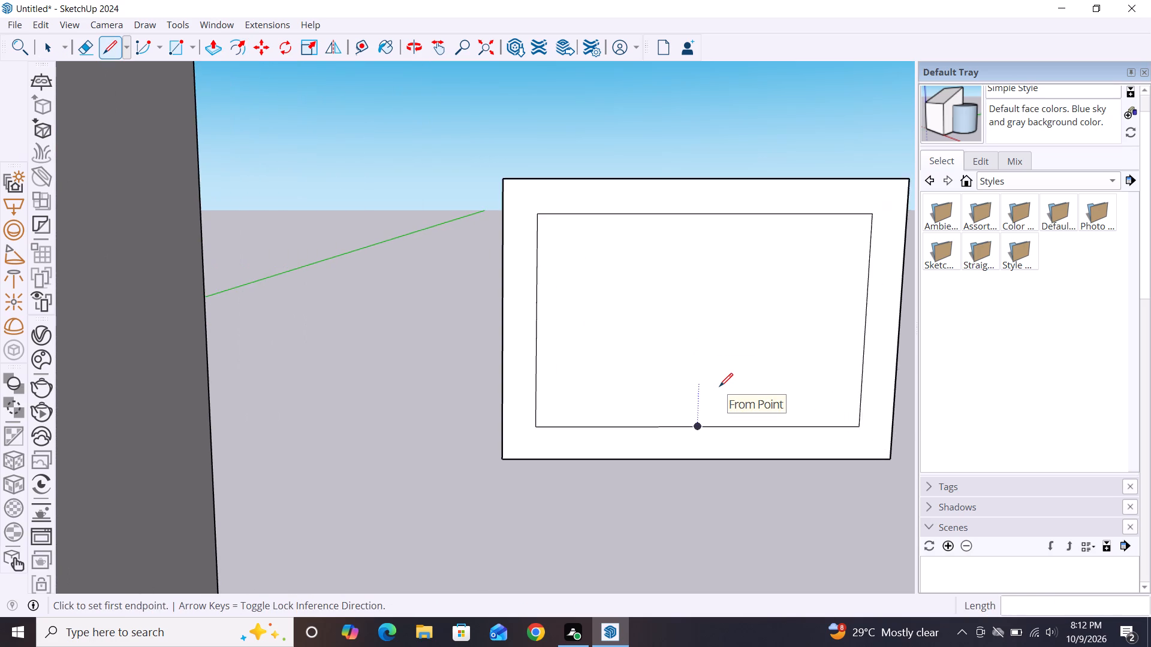
scroll(719, 386, up, 1)
key(l)
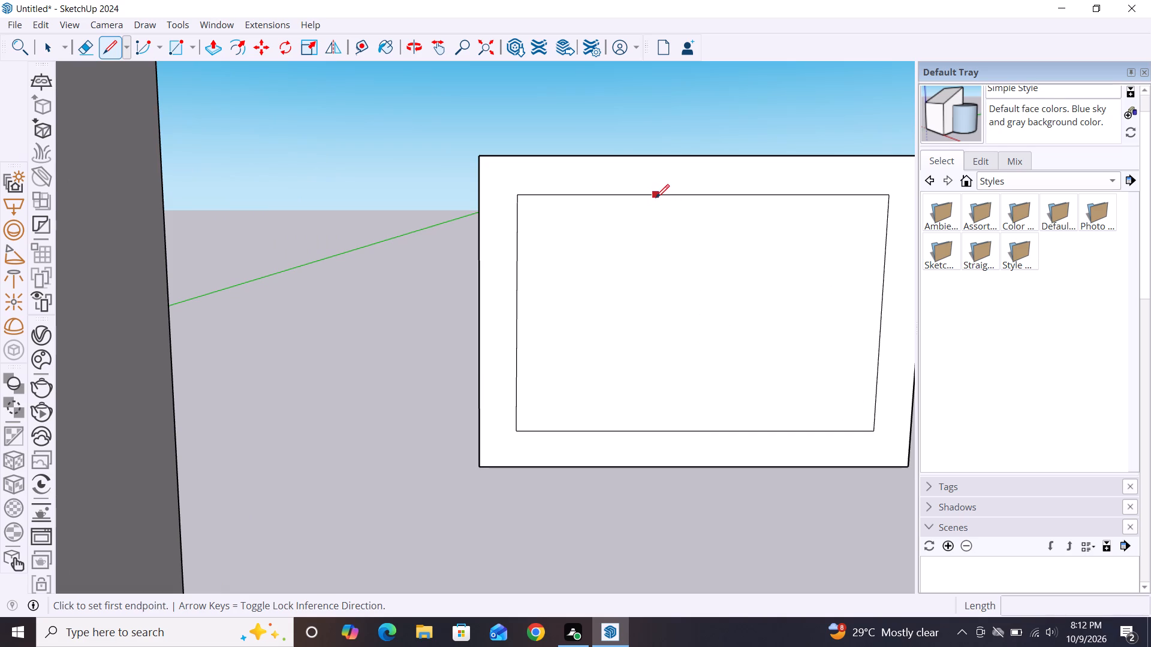
click(666, 198)
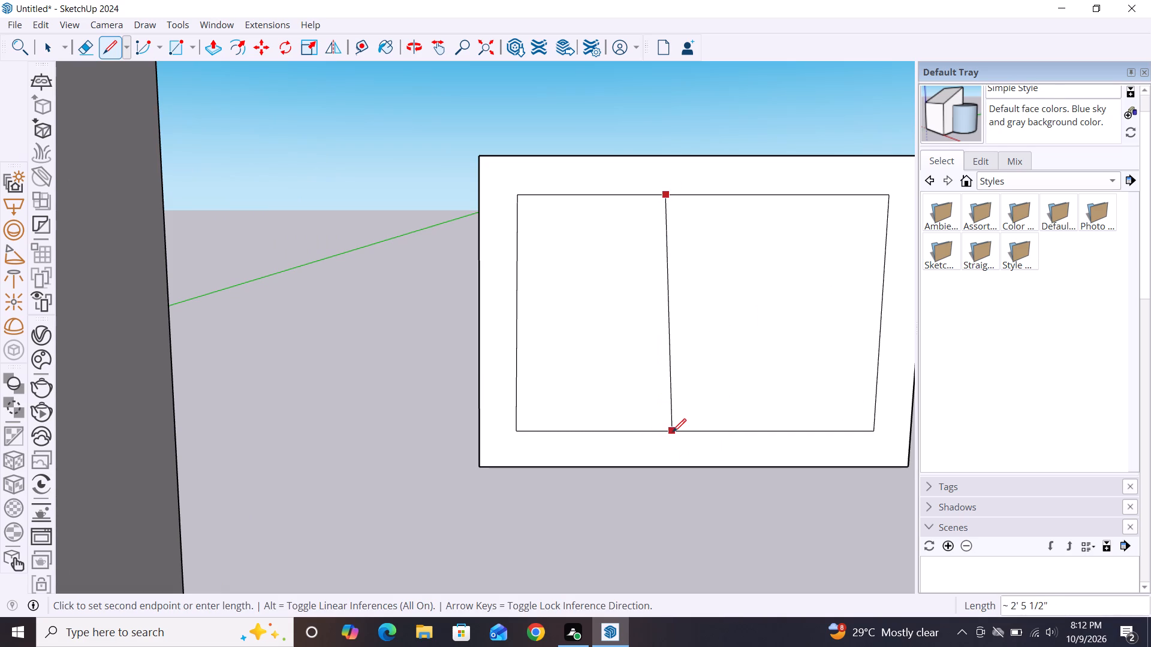
key(Escape)
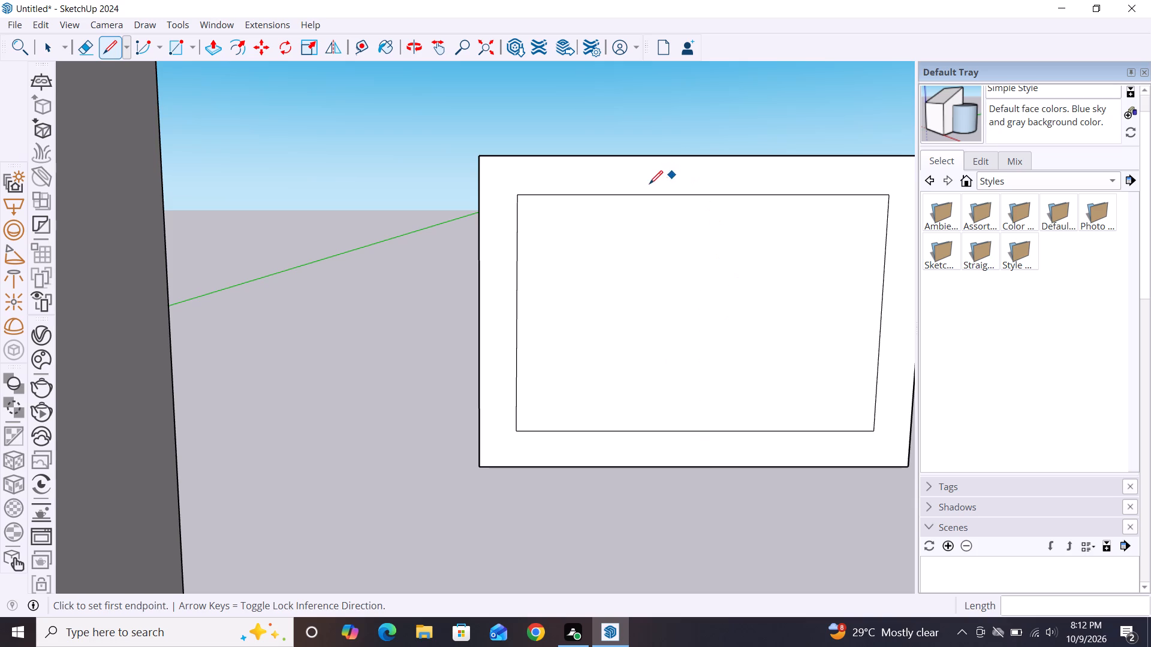
click(661, 196)
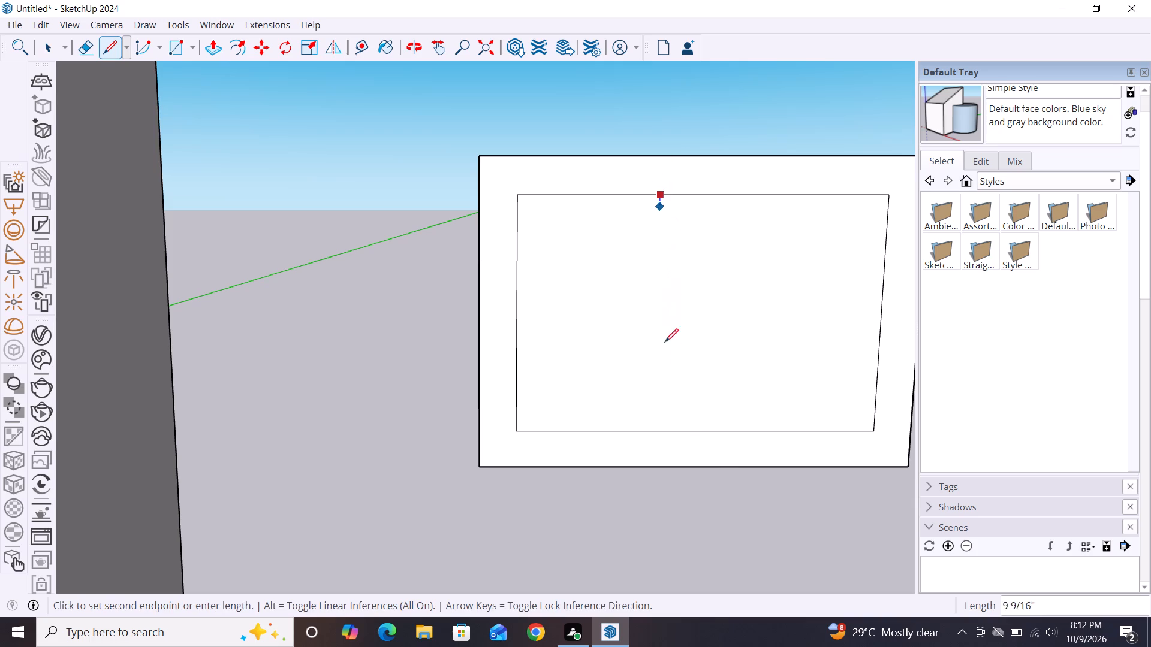
click(659, 431)
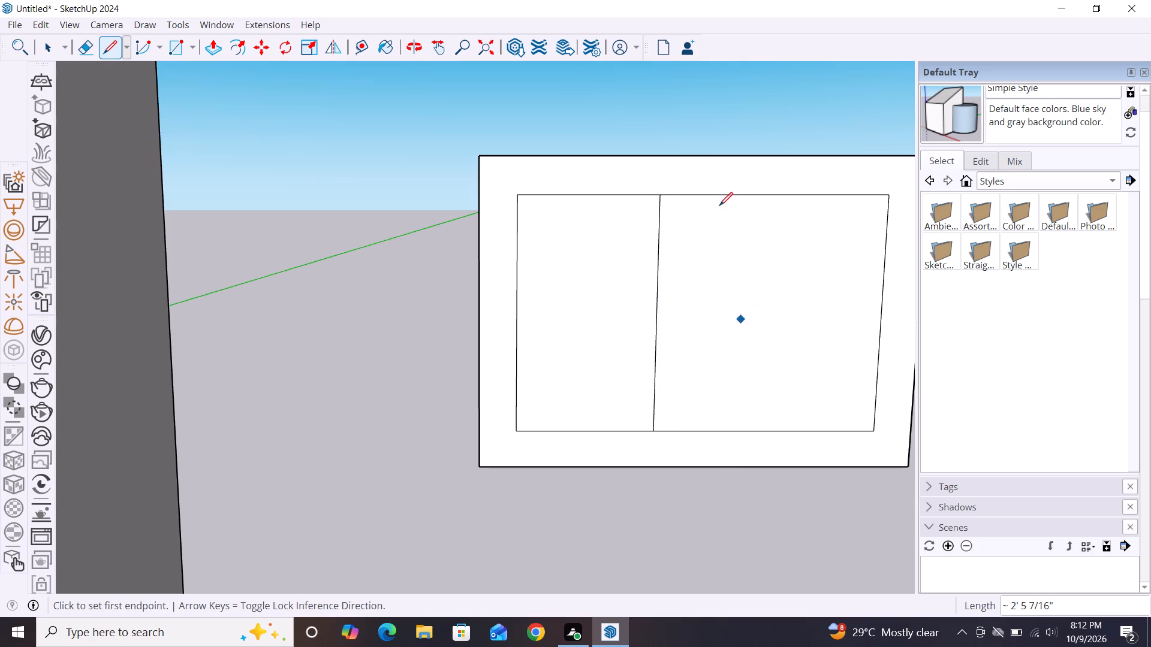
Undo the off-centre vertical line and draw one joining the midpoints of the inner rectangle's upper and lower edges.
key(ctrl+z)
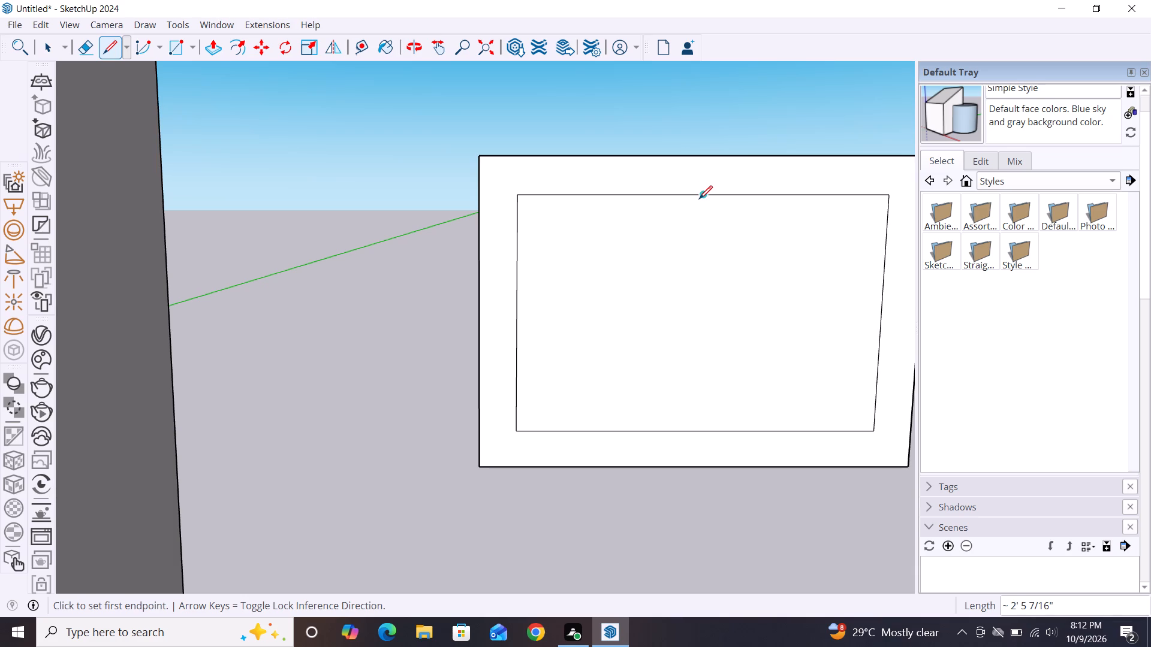
click(699, 199)
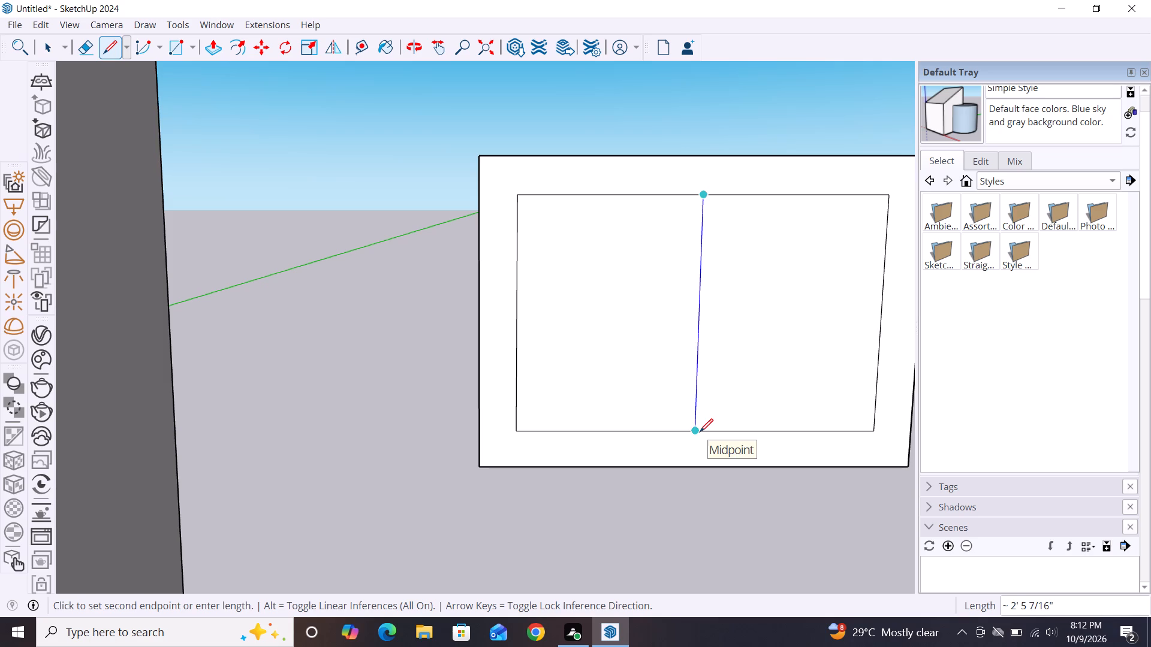
click(700, 432)
key(space)
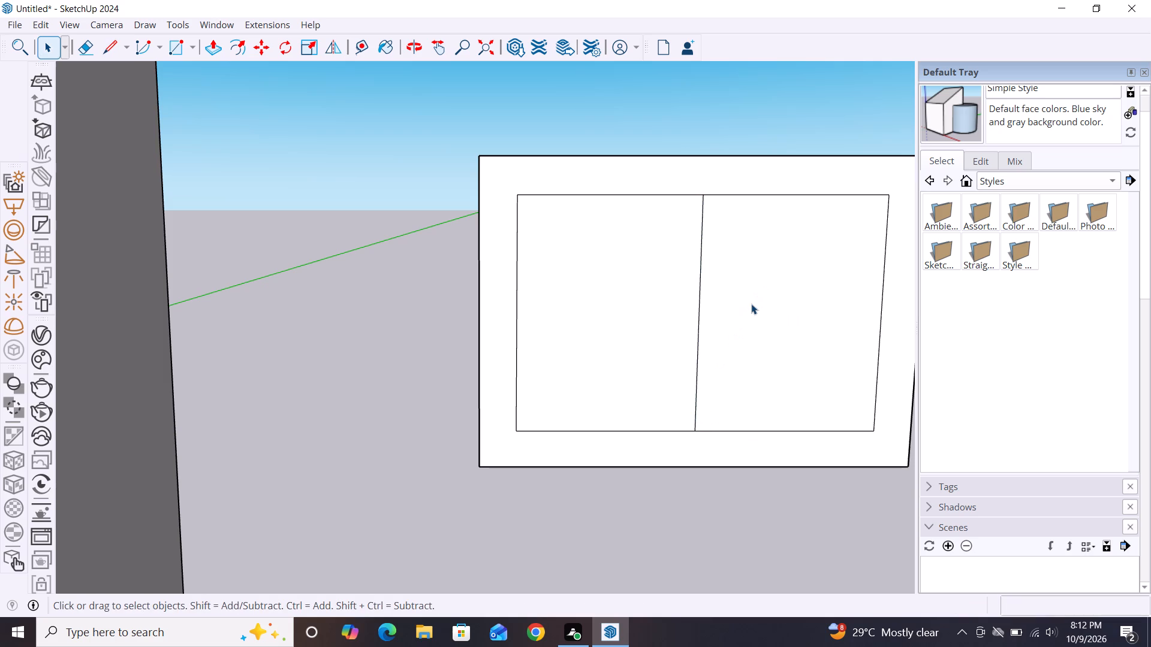
Copy the central vertical line about 2 5/16" sideways, away from the house, to outline the window's middle bar.
click(697, 337)
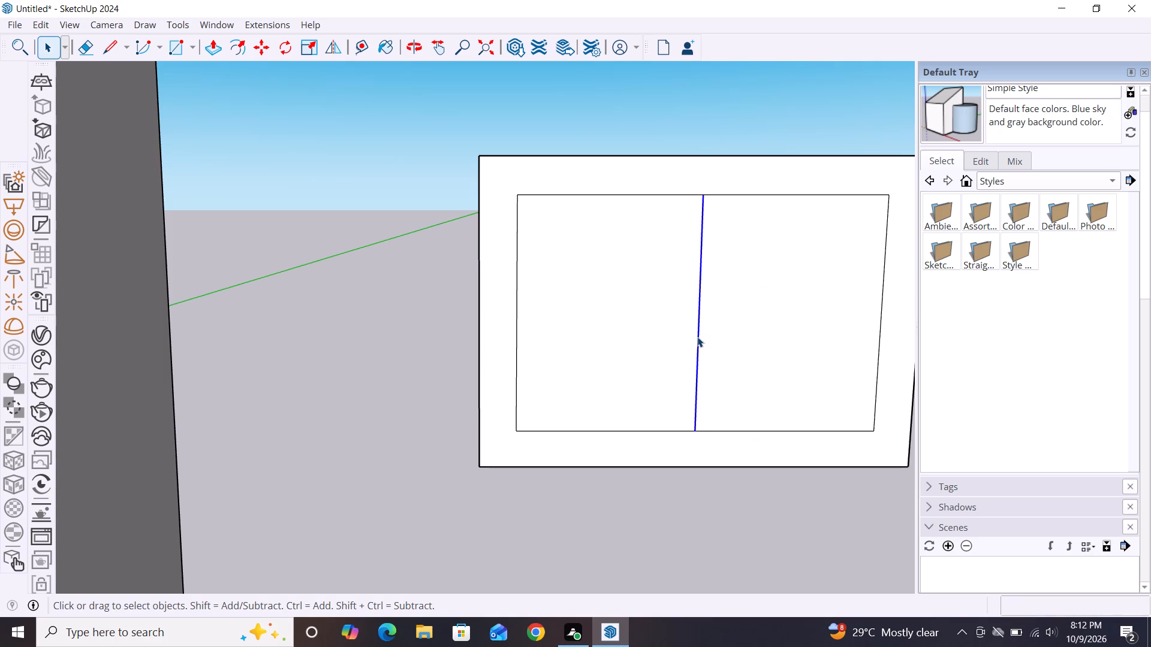
key(m)
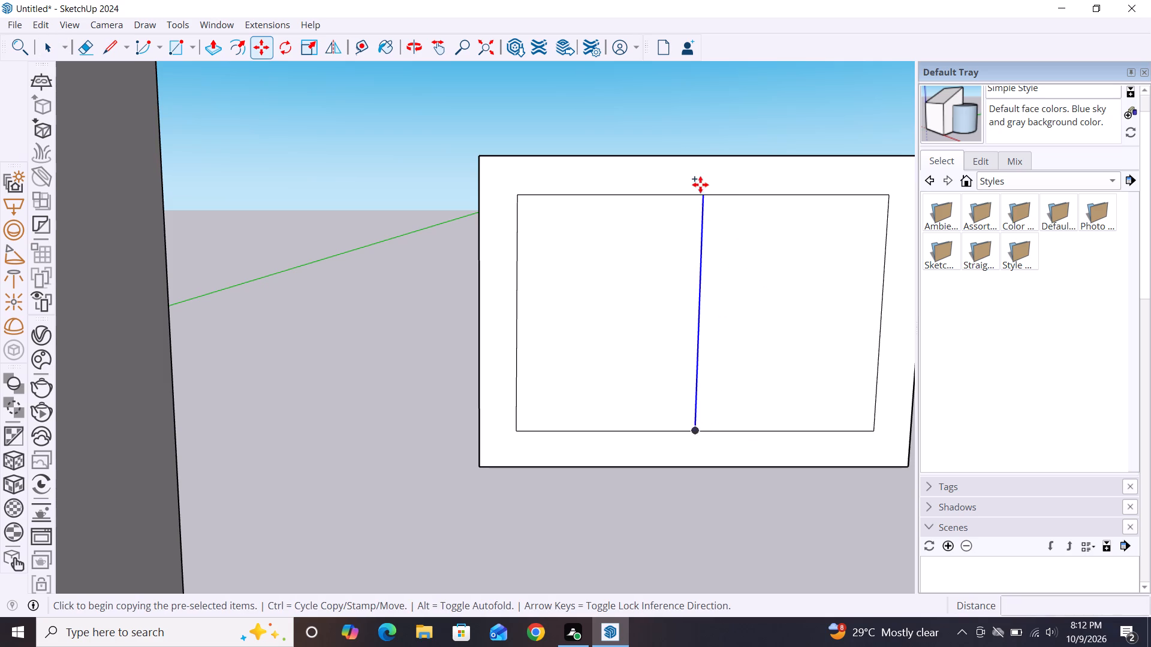
click(703, 200)
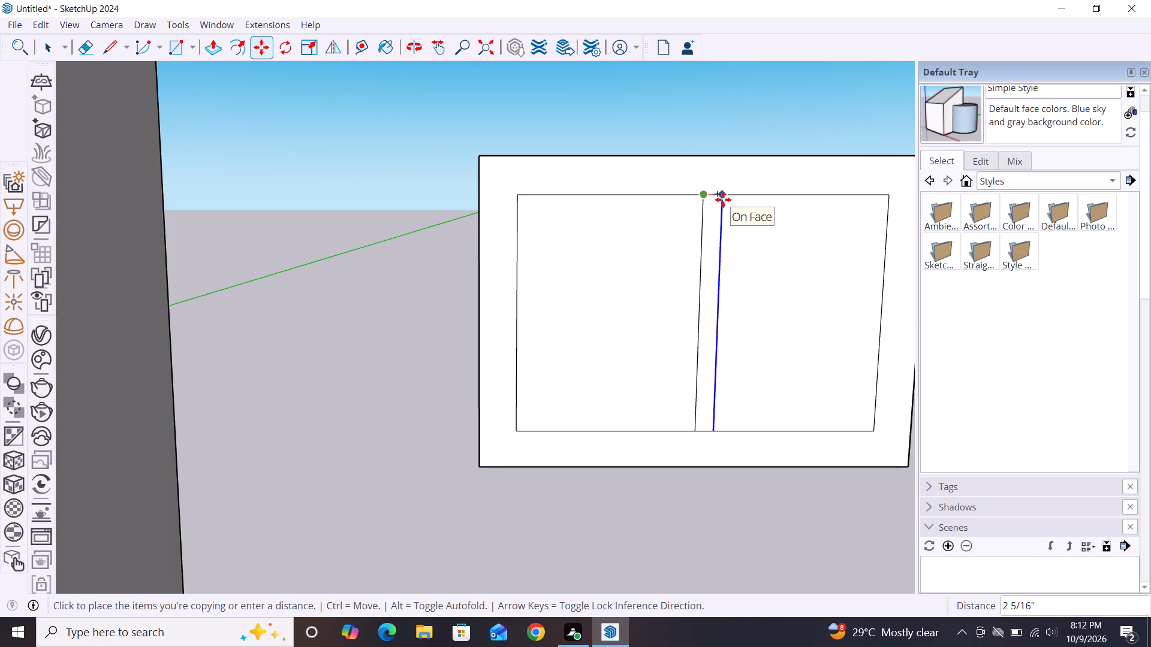
click(723, 199)
key(space)
scroll(648, 214, down, 4)
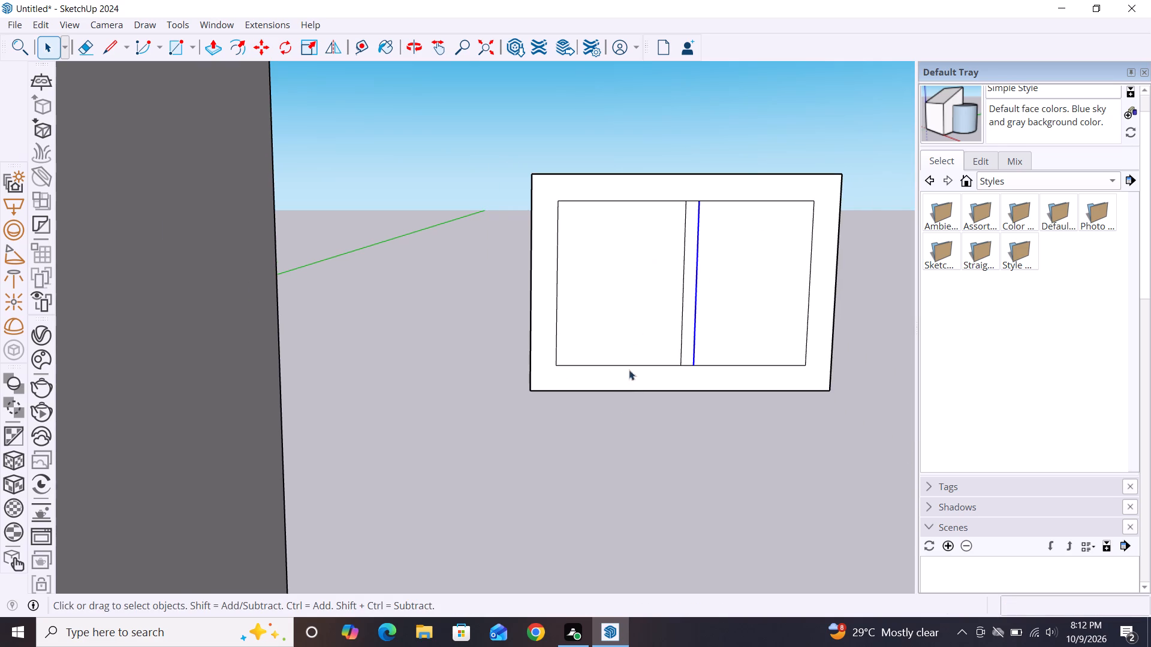
click(620, 407)
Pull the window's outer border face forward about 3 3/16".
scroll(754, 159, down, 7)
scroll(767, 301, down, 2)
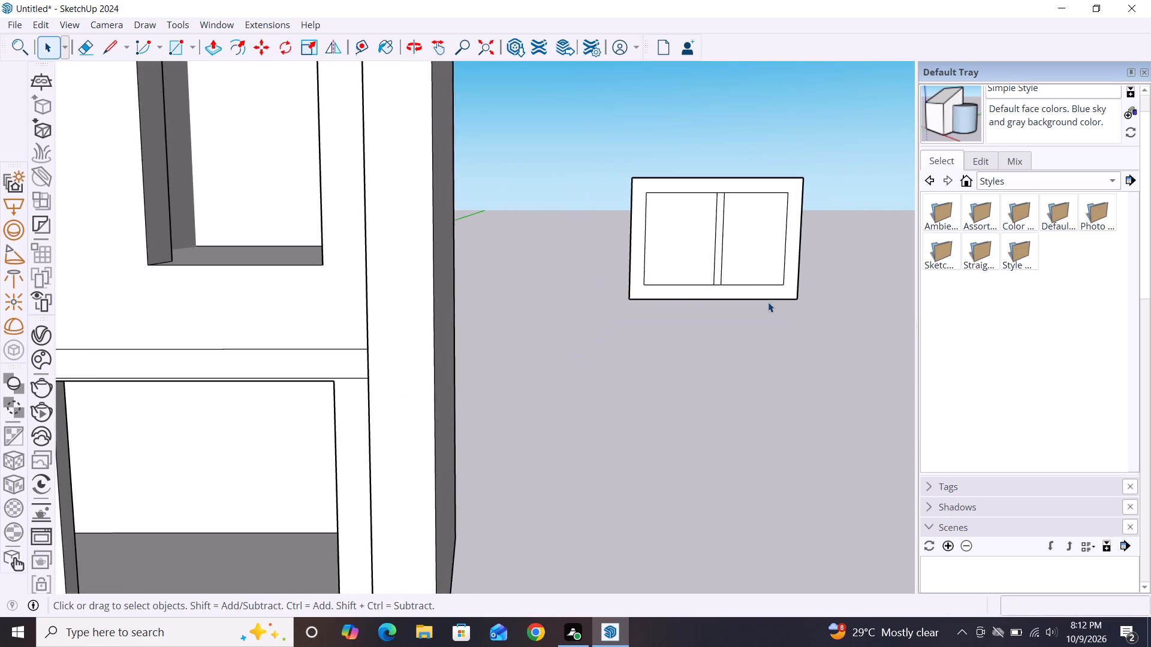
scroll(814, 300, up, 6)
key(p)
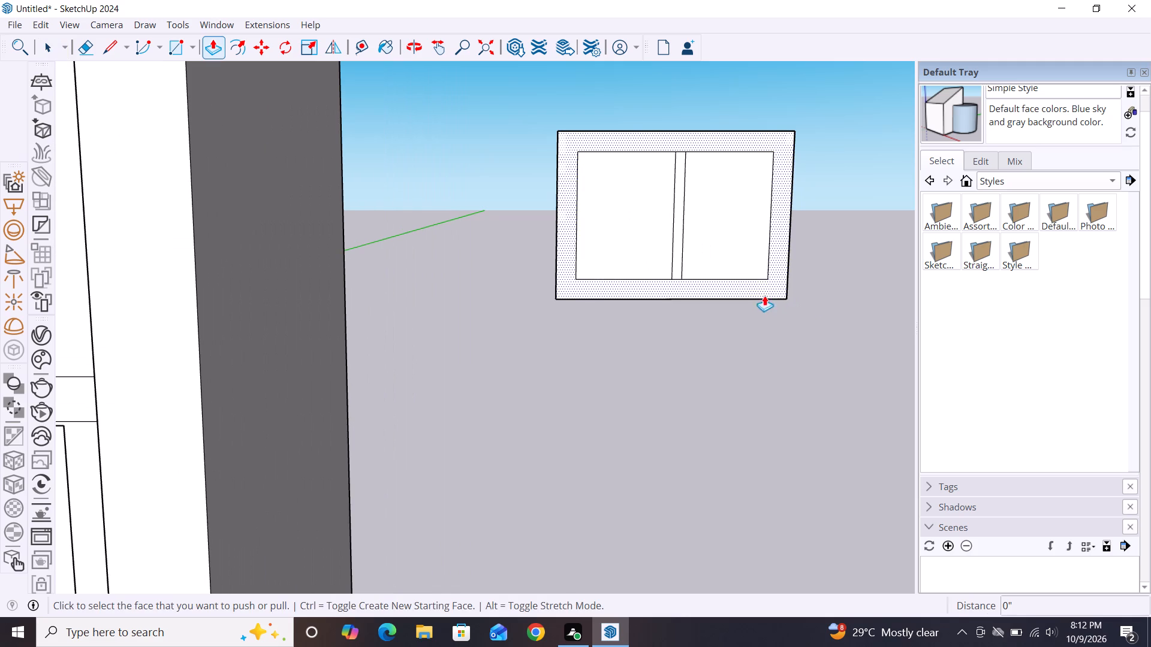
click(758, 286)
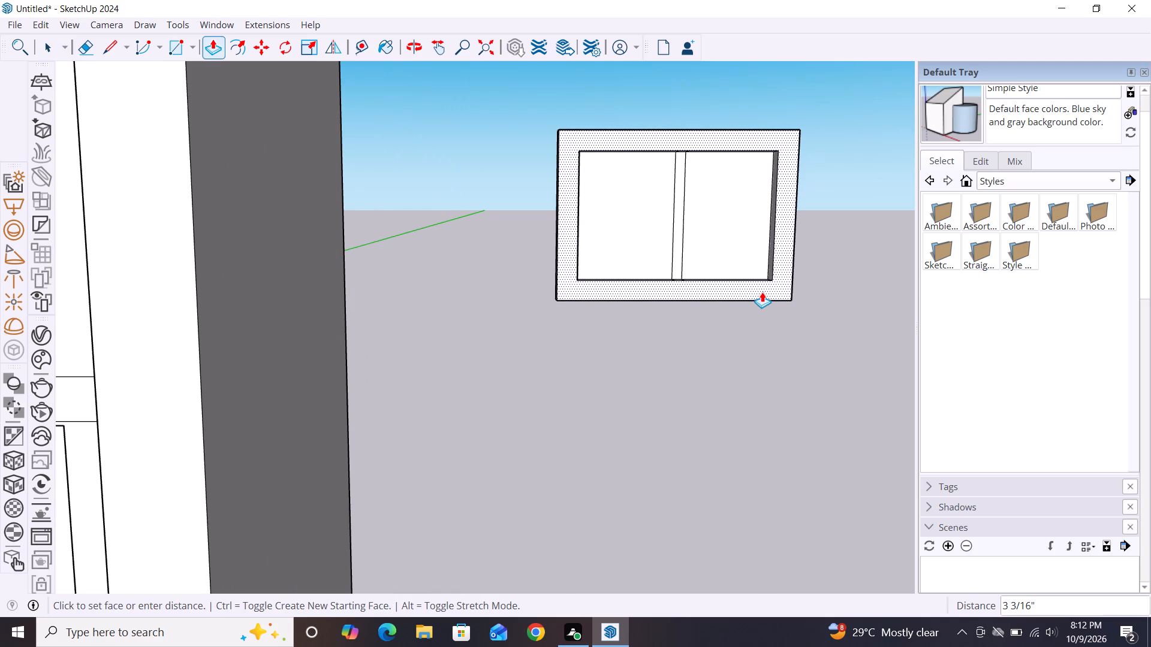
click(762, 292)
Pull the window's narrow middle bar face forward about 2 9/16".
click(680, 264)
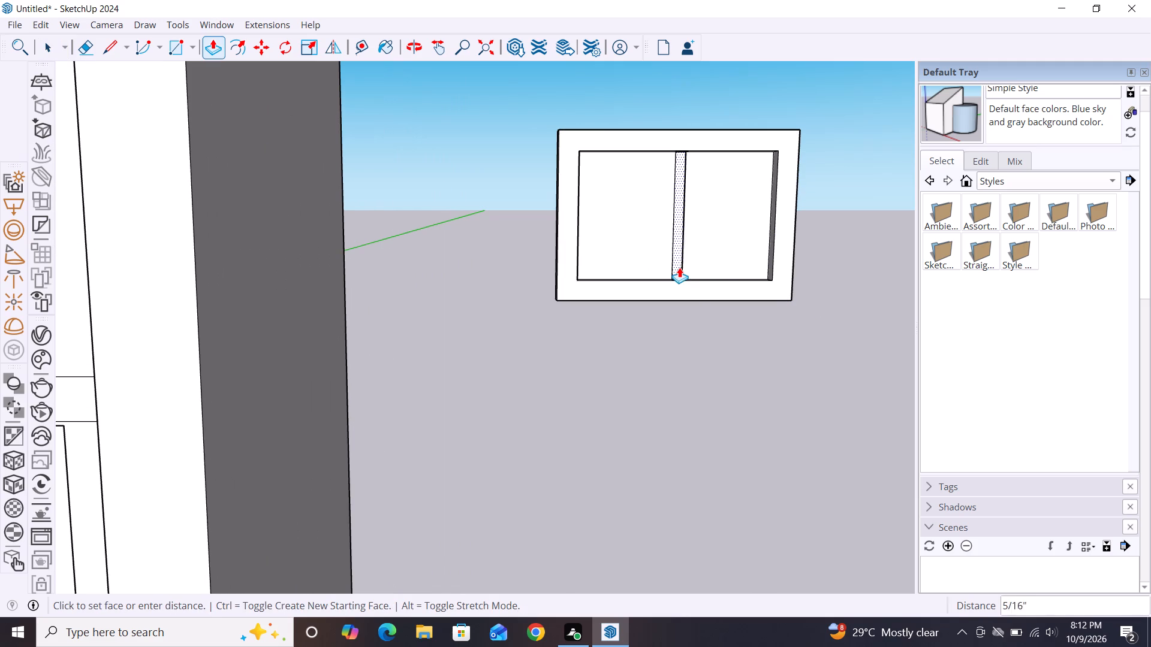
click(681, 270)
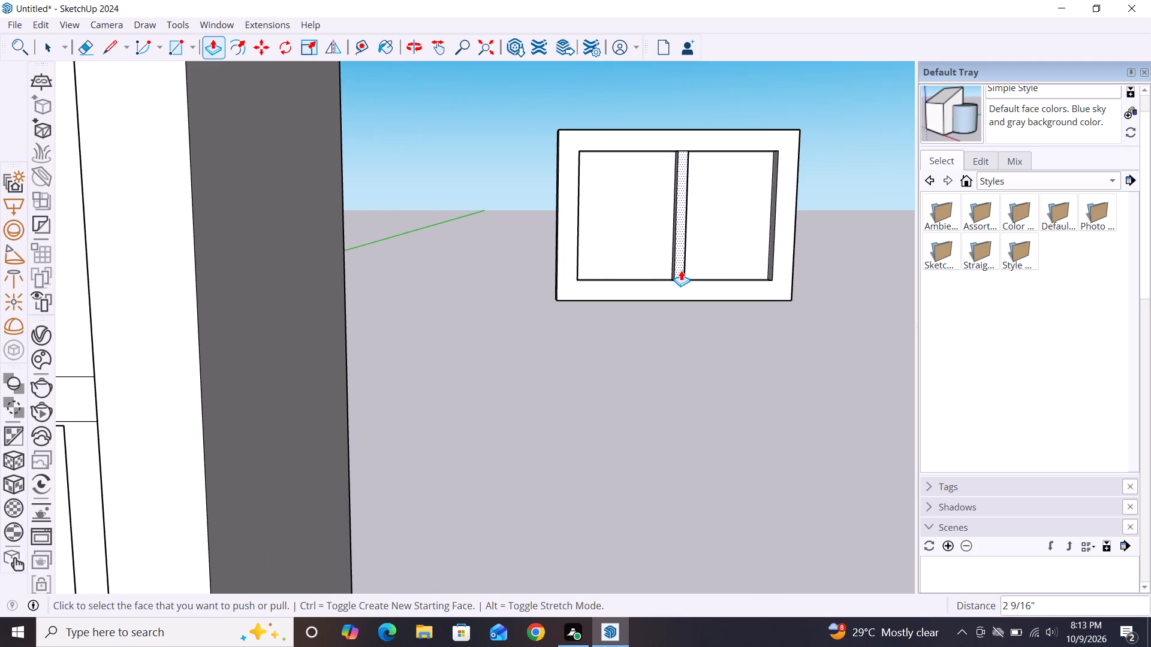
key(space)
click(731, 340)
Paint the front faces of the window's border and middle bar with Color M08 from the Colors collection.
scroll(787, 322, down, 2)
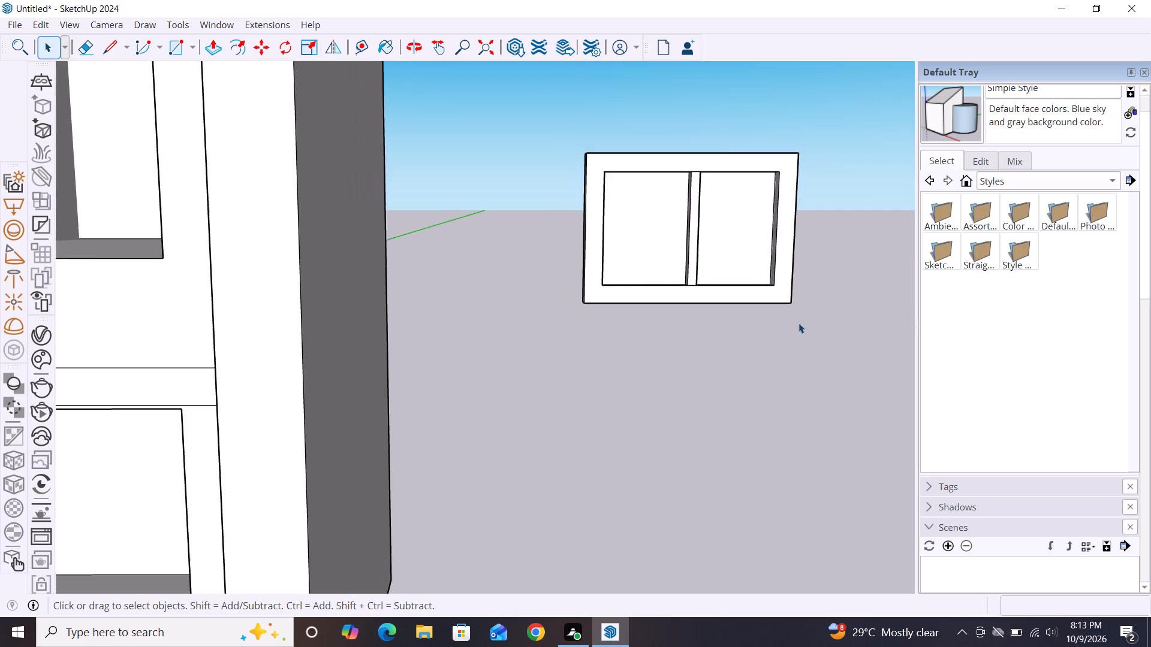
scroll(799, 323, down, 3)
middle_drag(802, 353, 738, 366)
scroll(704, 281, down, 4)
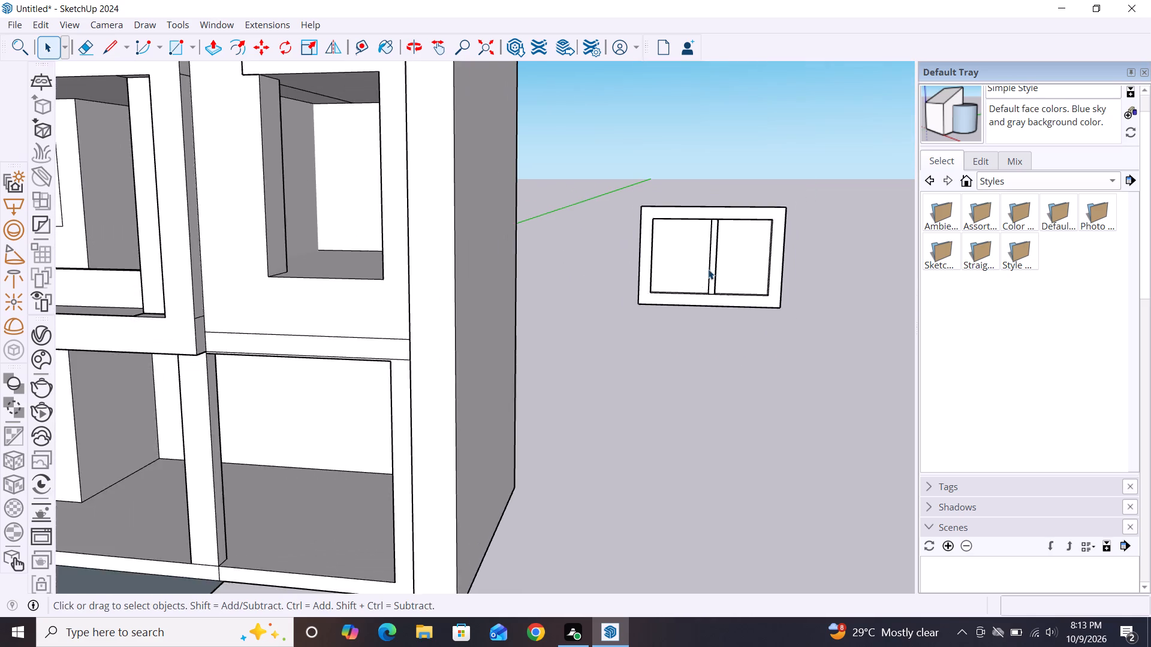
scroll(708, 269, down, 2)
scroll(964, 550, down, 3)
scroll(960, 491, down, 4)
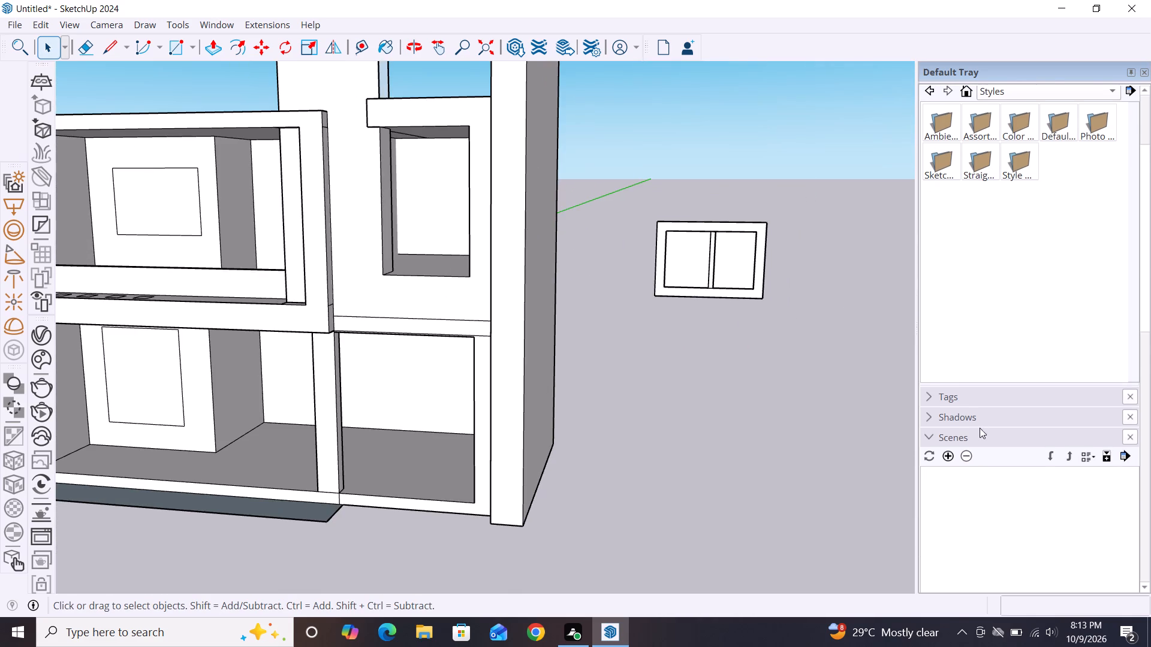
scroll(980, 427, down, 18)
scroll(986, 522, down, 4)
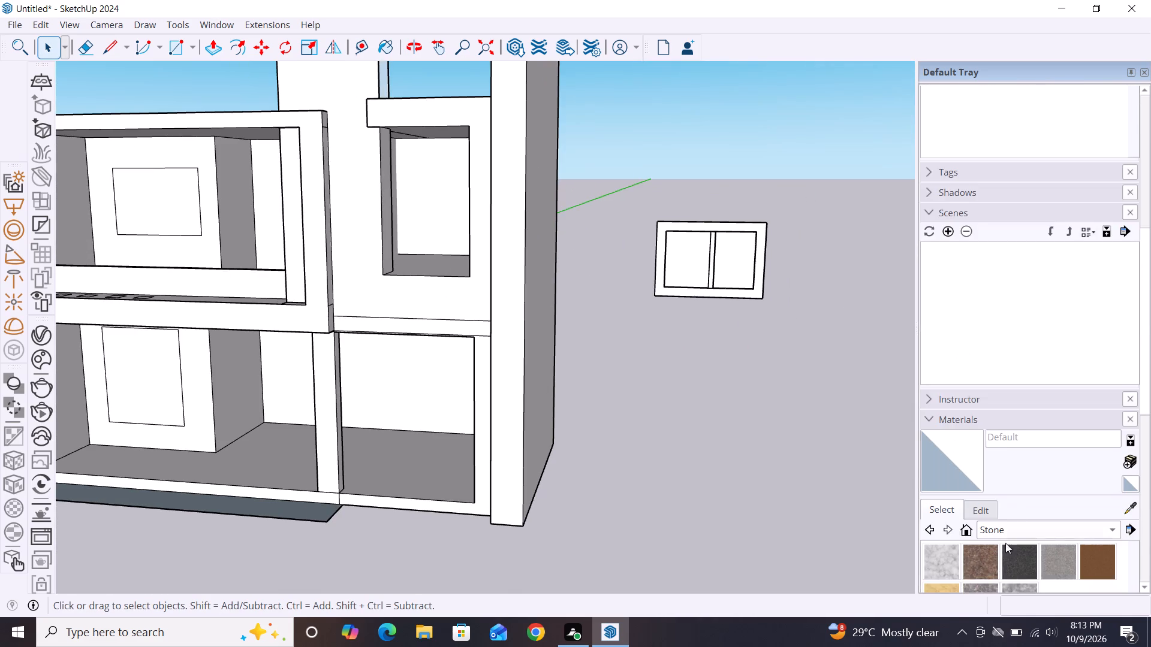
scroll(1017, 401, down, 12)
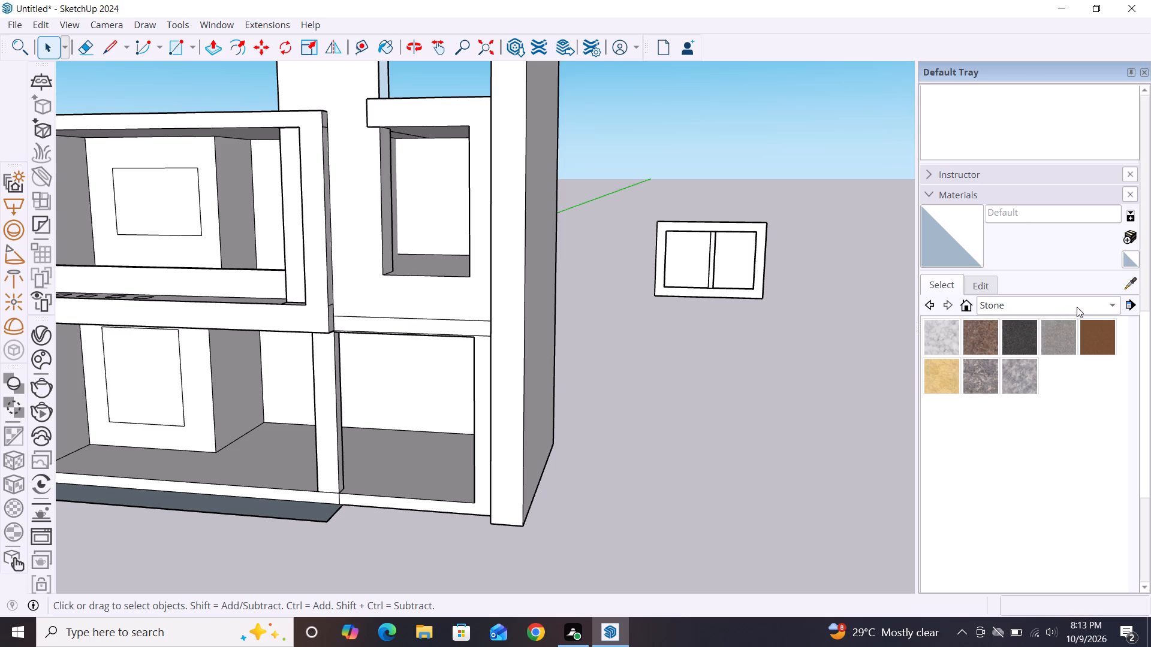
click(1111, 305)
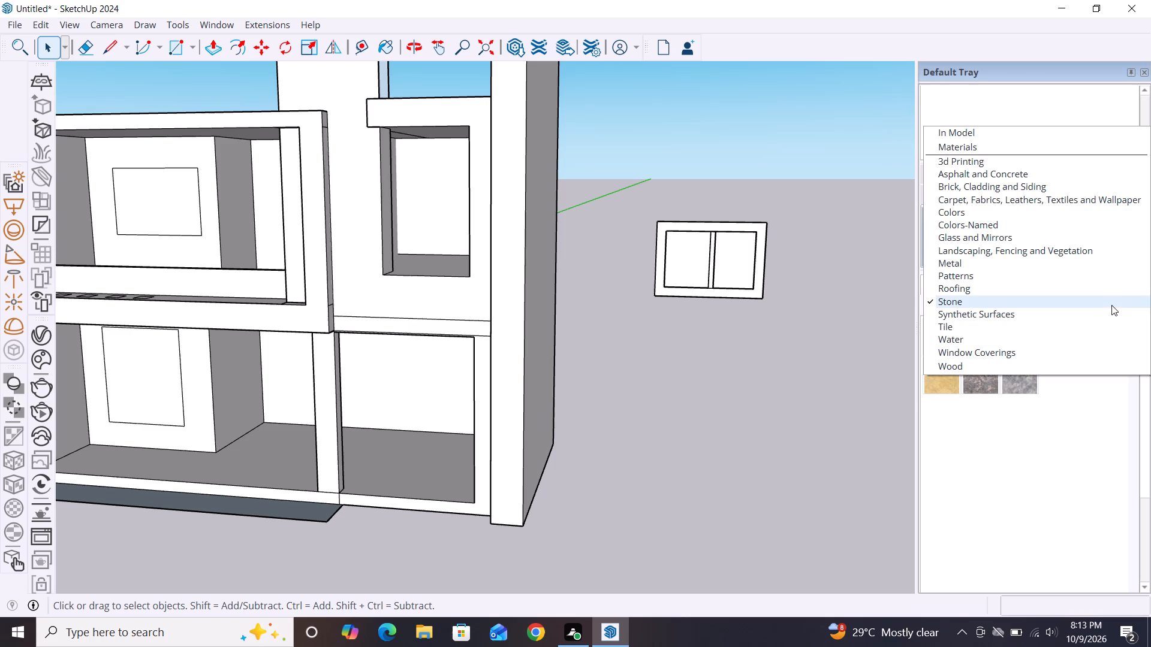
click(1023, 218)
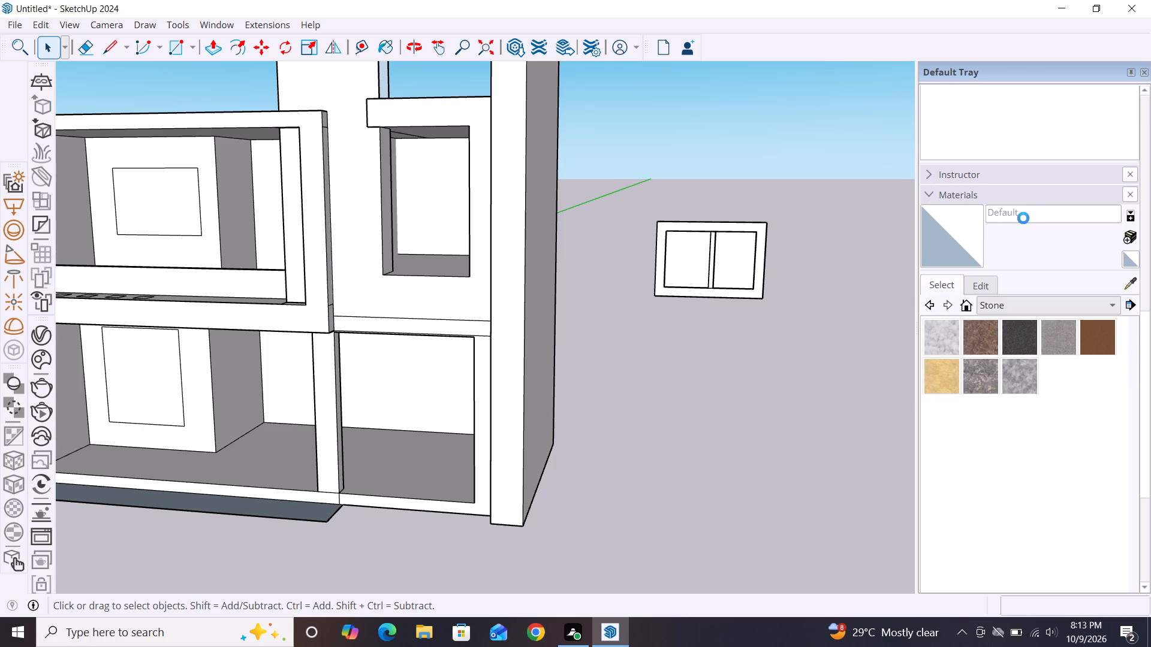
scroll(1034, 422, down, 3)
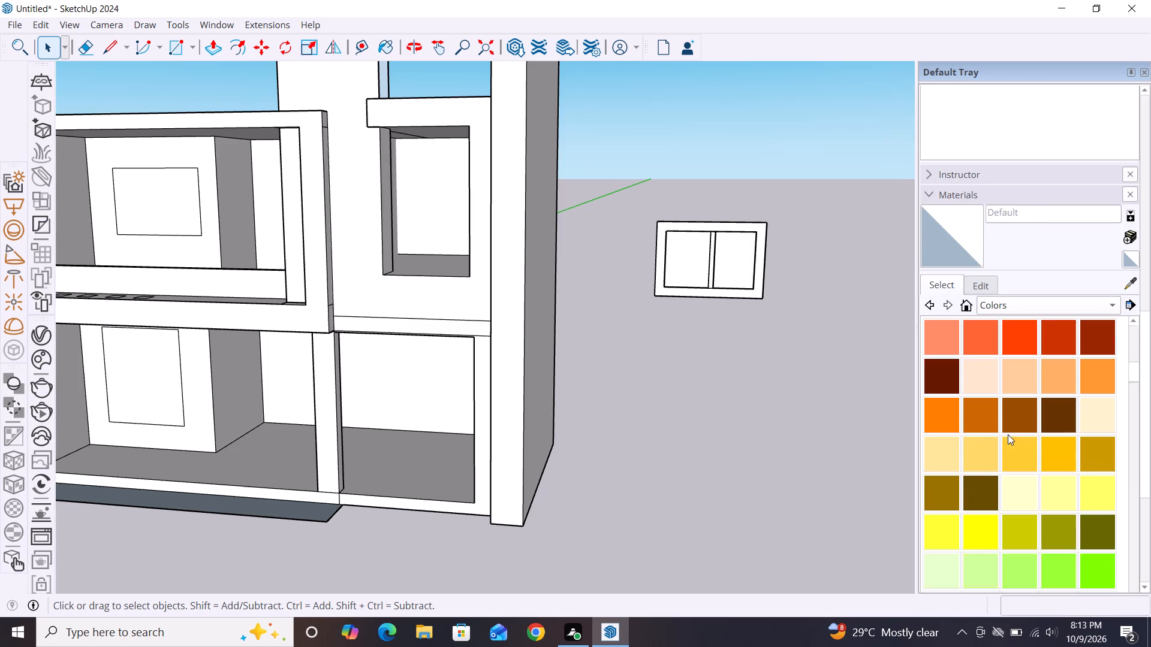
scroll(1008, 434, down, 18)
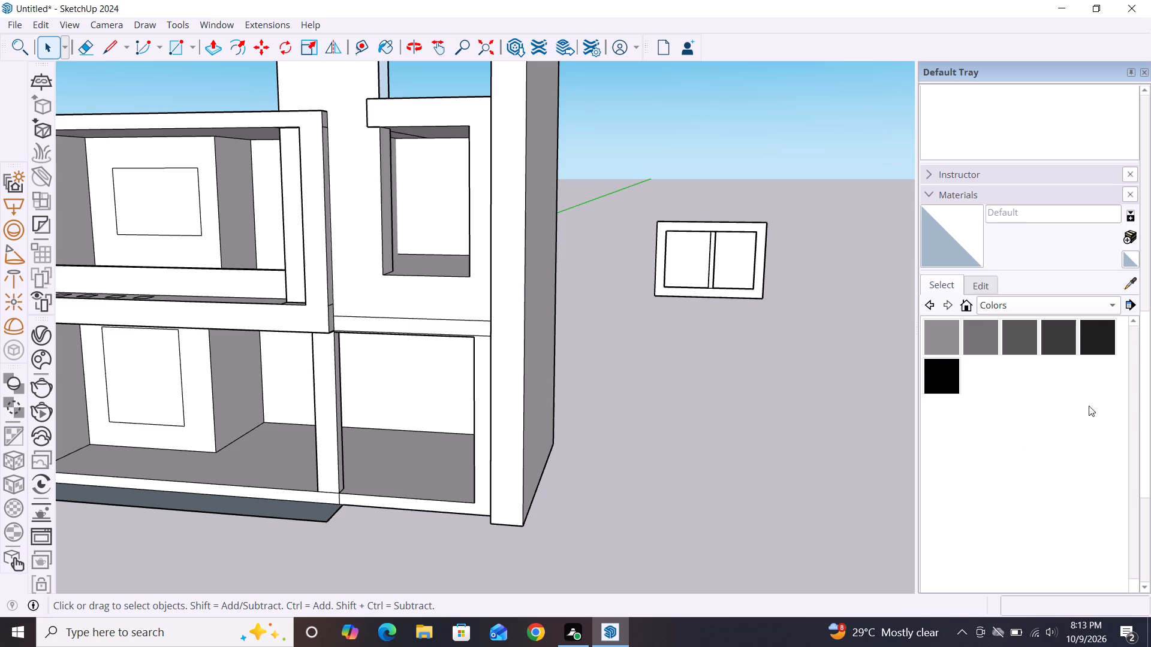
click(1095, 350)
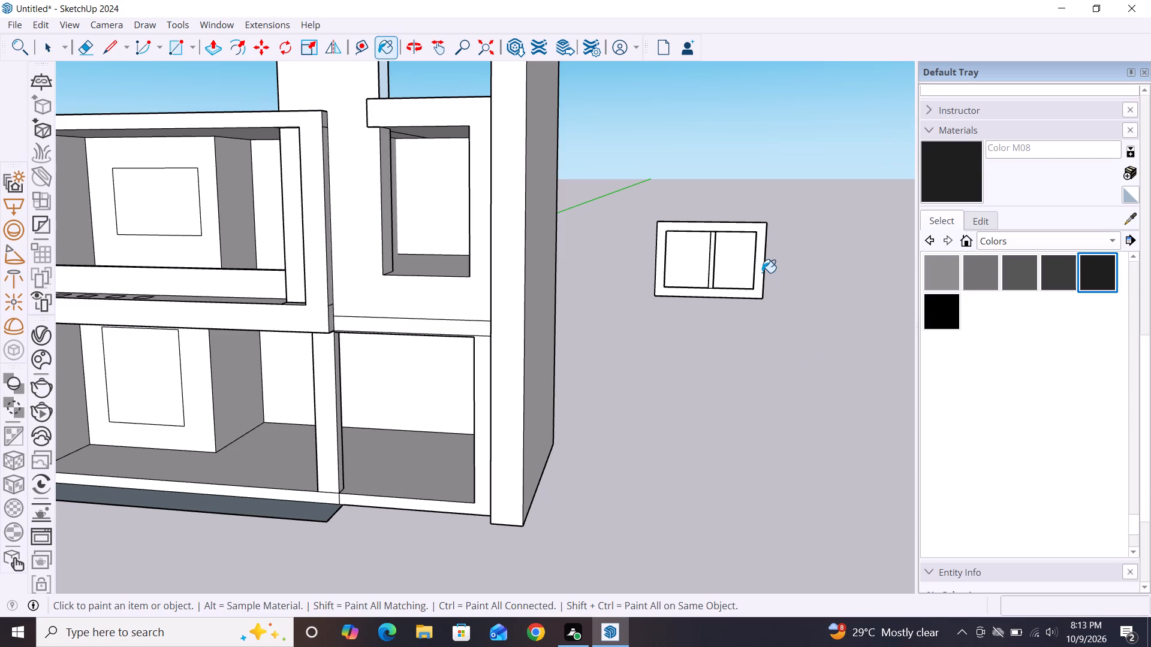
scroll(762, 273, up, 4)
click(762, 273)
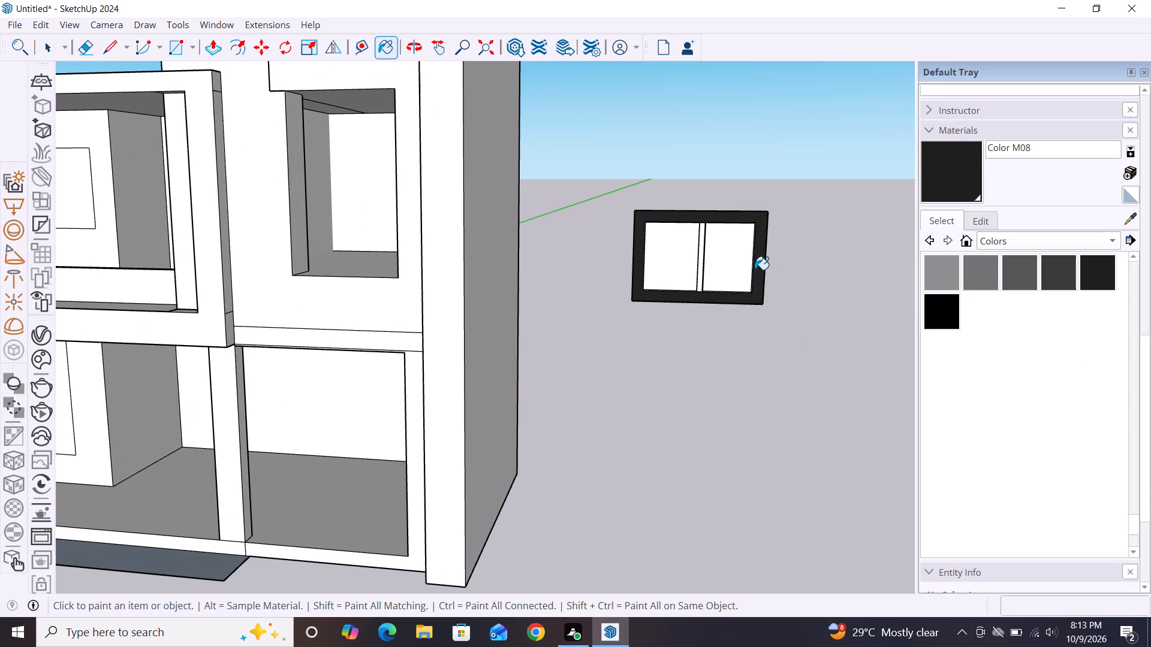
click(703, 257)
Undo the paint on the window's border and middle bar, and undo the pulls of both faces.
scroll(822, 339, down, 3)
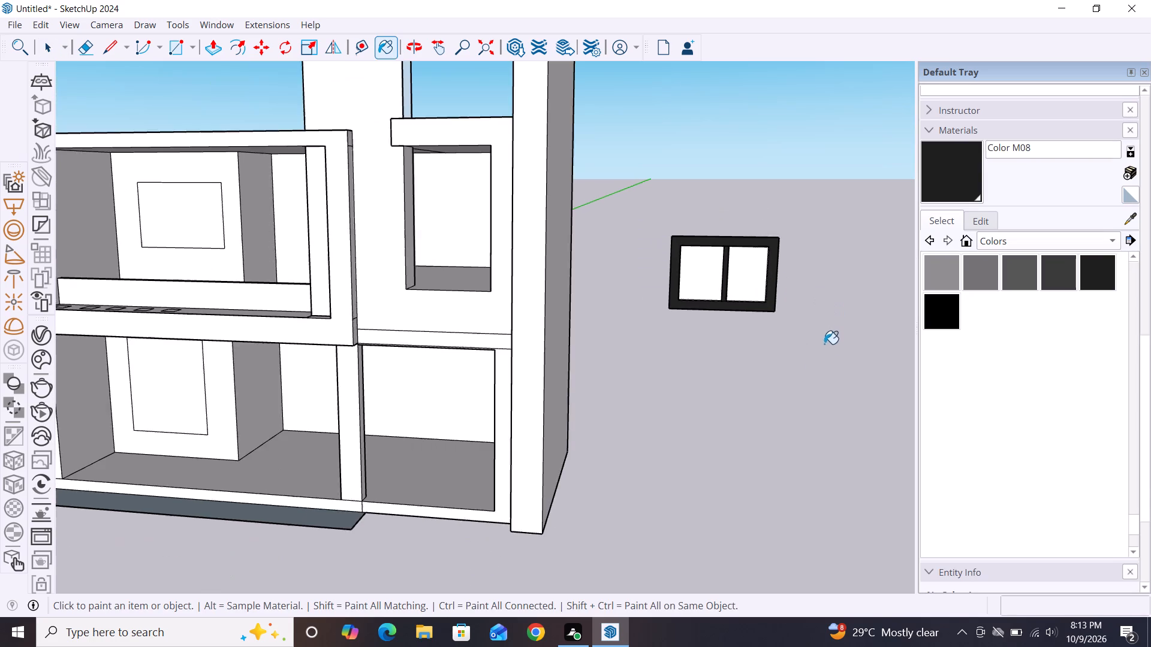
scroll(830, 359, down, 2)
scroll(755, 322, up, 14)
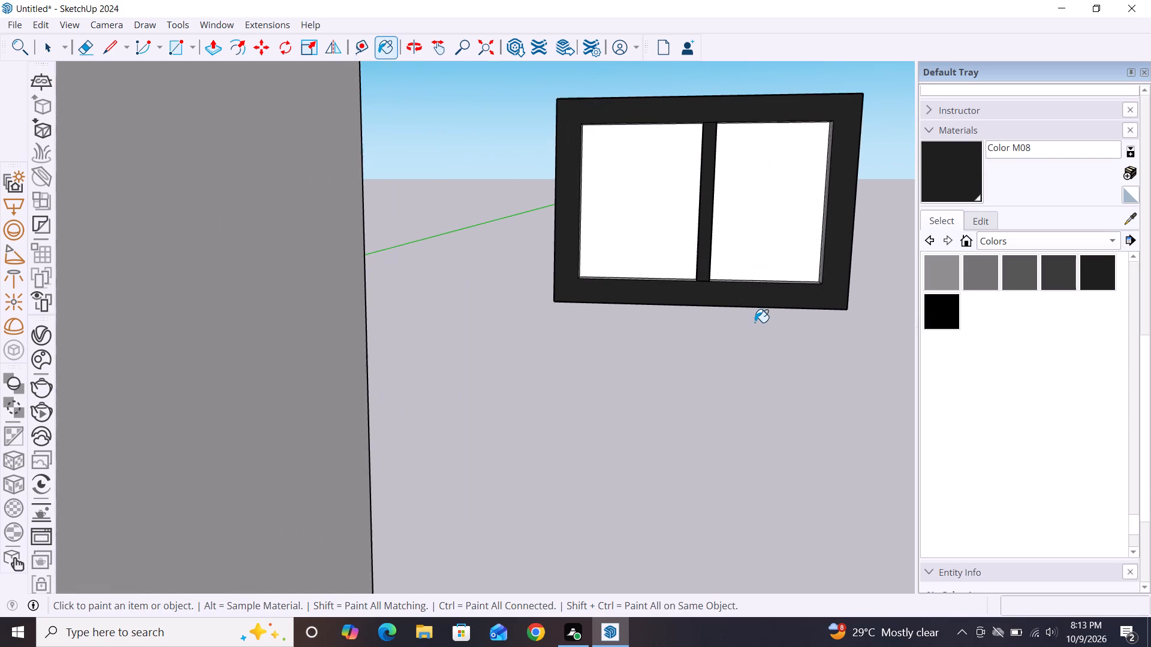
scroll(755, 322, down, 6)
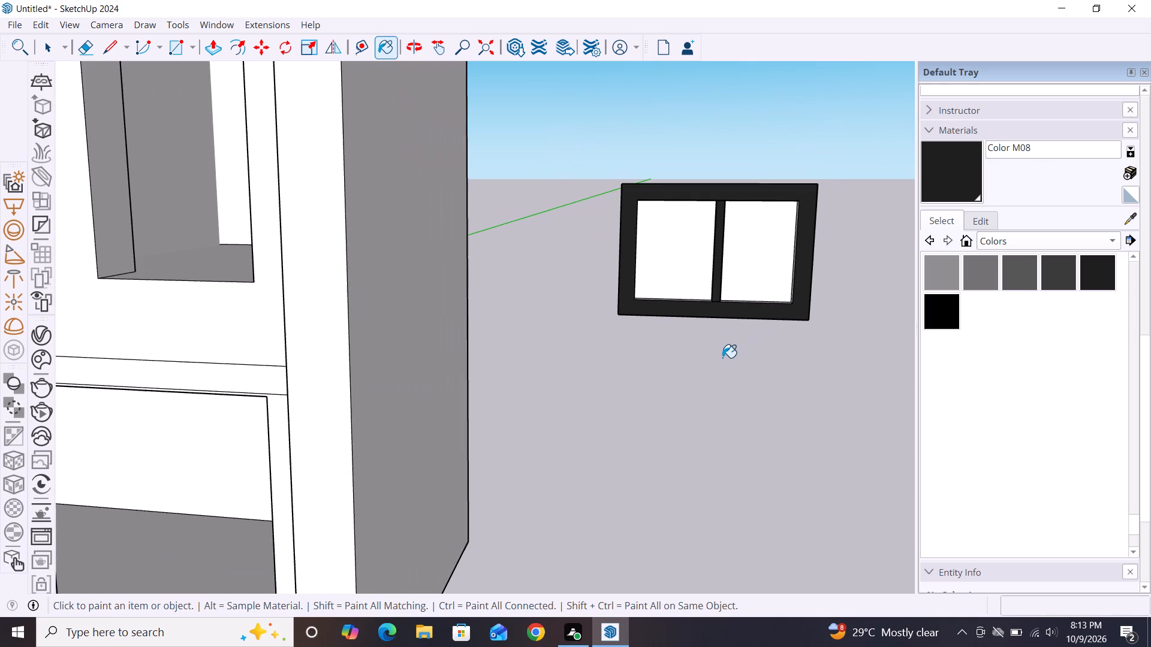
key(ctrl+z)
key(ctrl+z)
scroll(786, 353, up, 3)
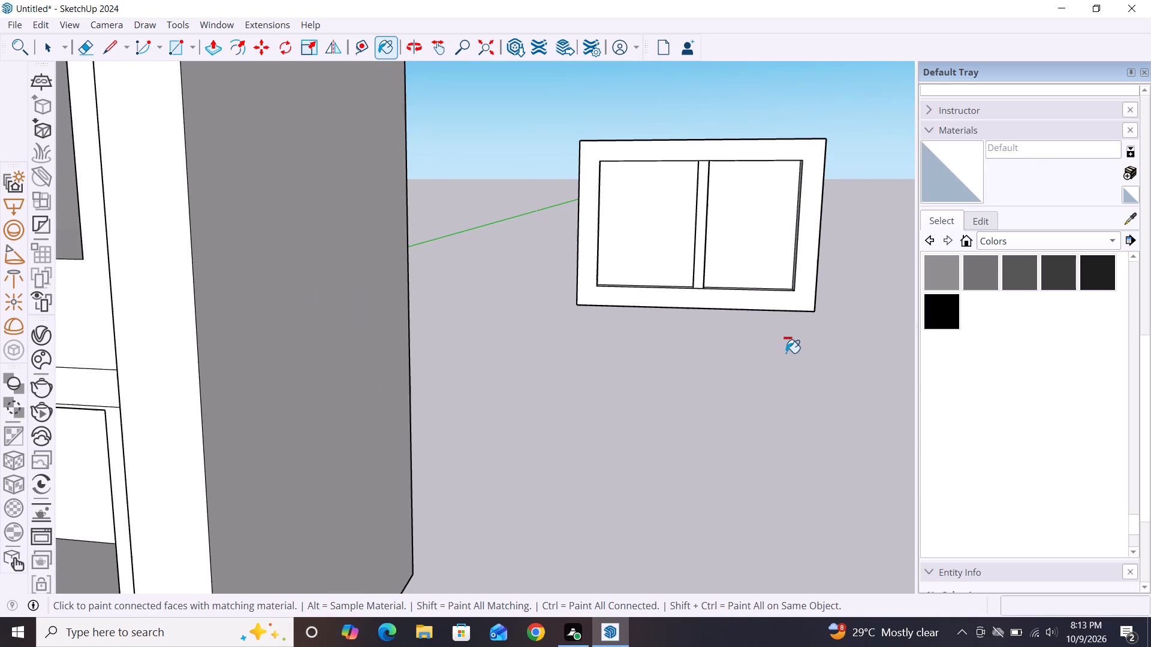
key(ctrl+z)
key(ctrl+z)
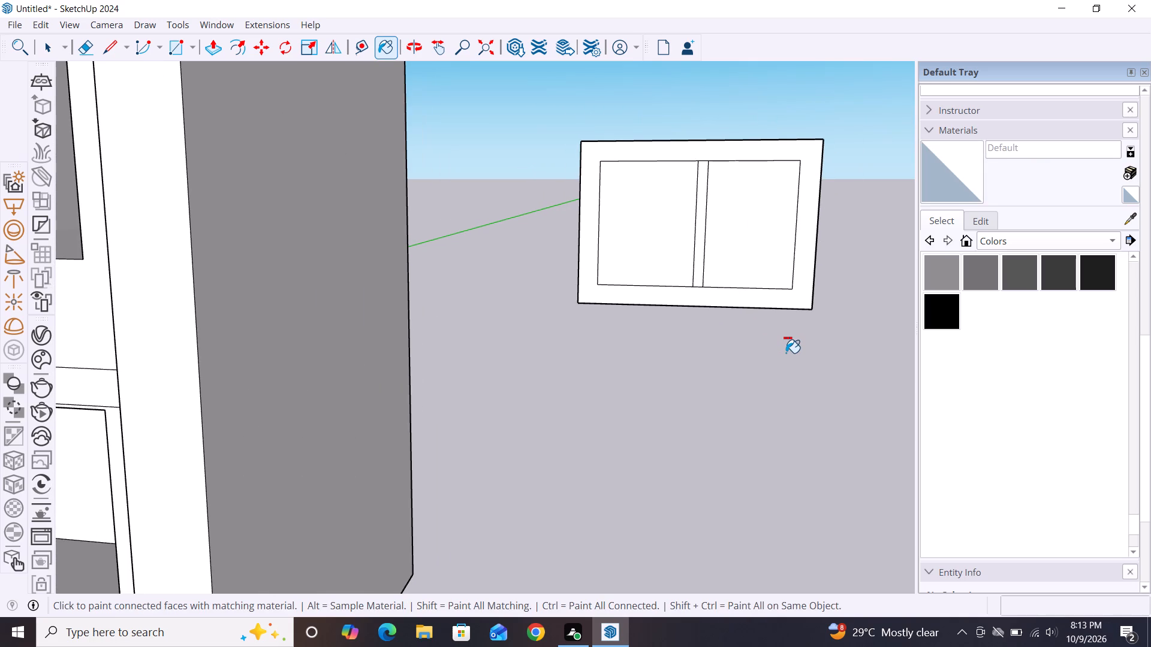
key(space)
Offset the window border's outer outline inward by about 2 7/16".
scroll(797, 293, up, 3)
scroll(797, 293, down, 2)
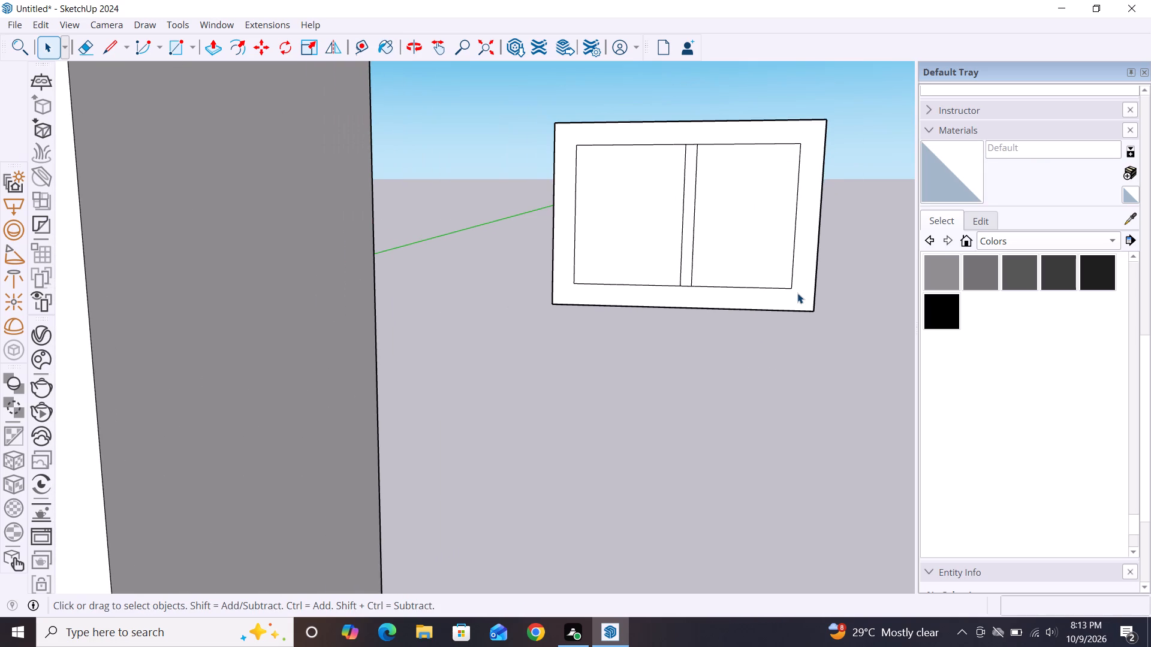
key(f)
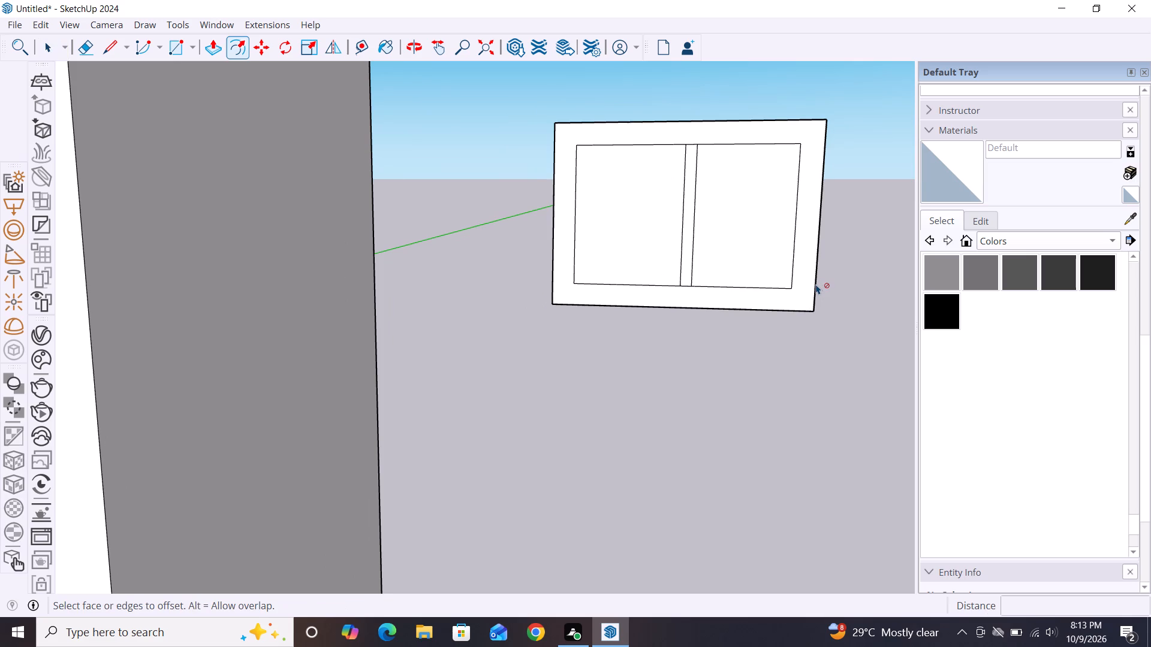
click(808, 305)
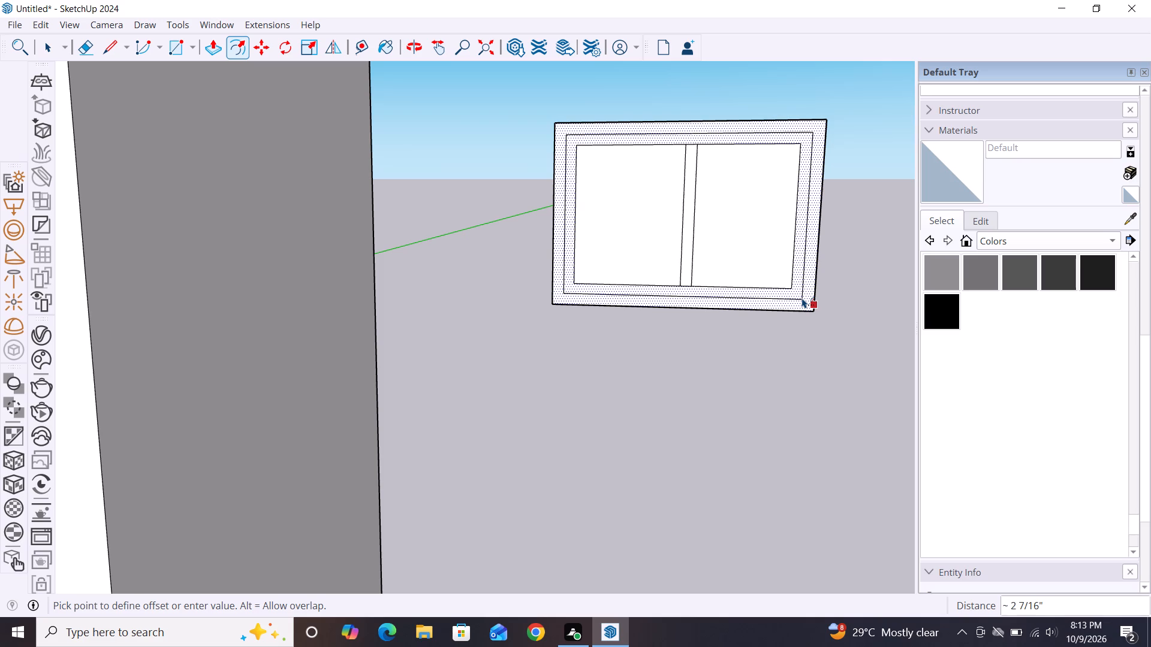
click(802, 298)
scroll(740, 286, up, 7)
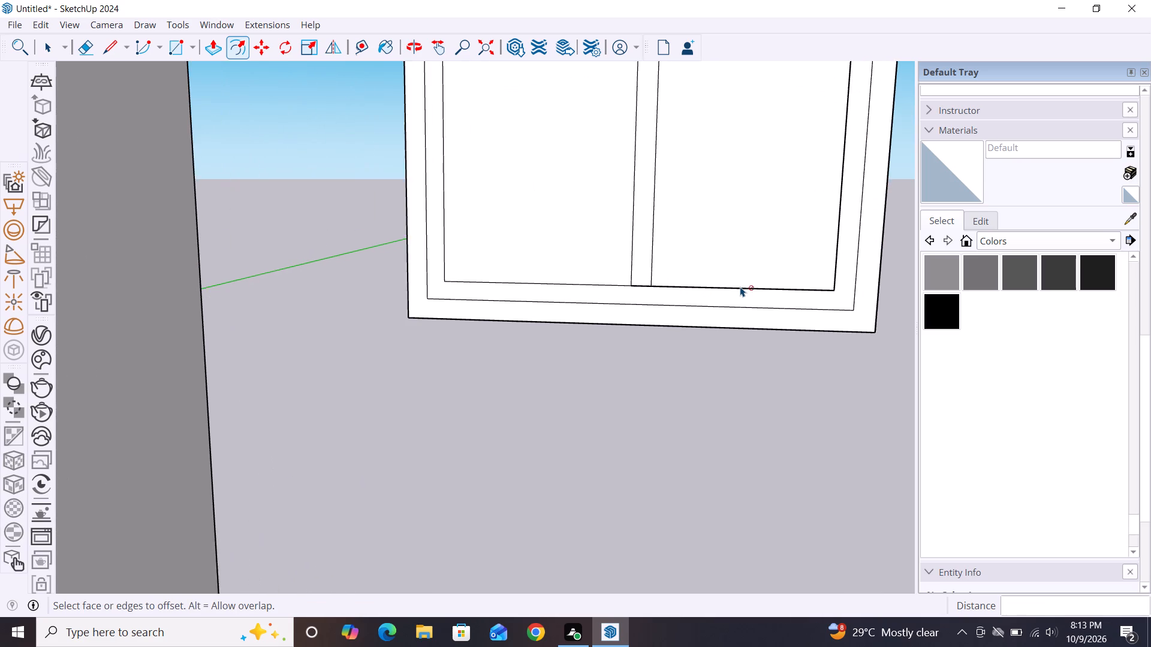
key(space)
click(740, 286)
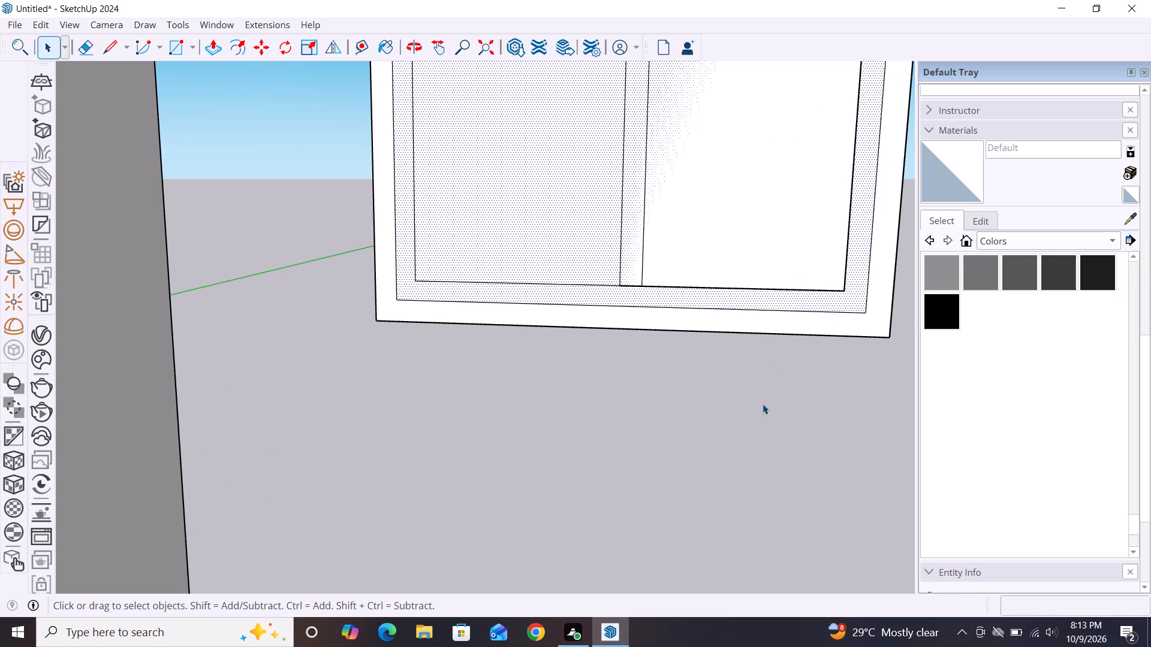
click(759, 420)
scroll(743, 358, down, 16)
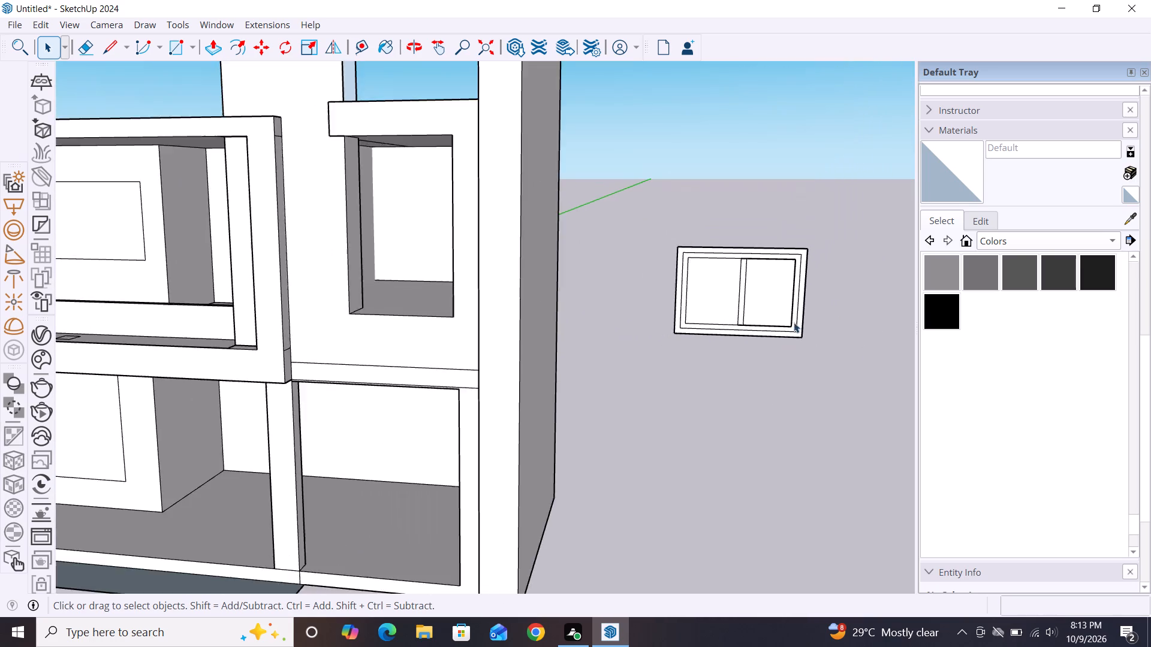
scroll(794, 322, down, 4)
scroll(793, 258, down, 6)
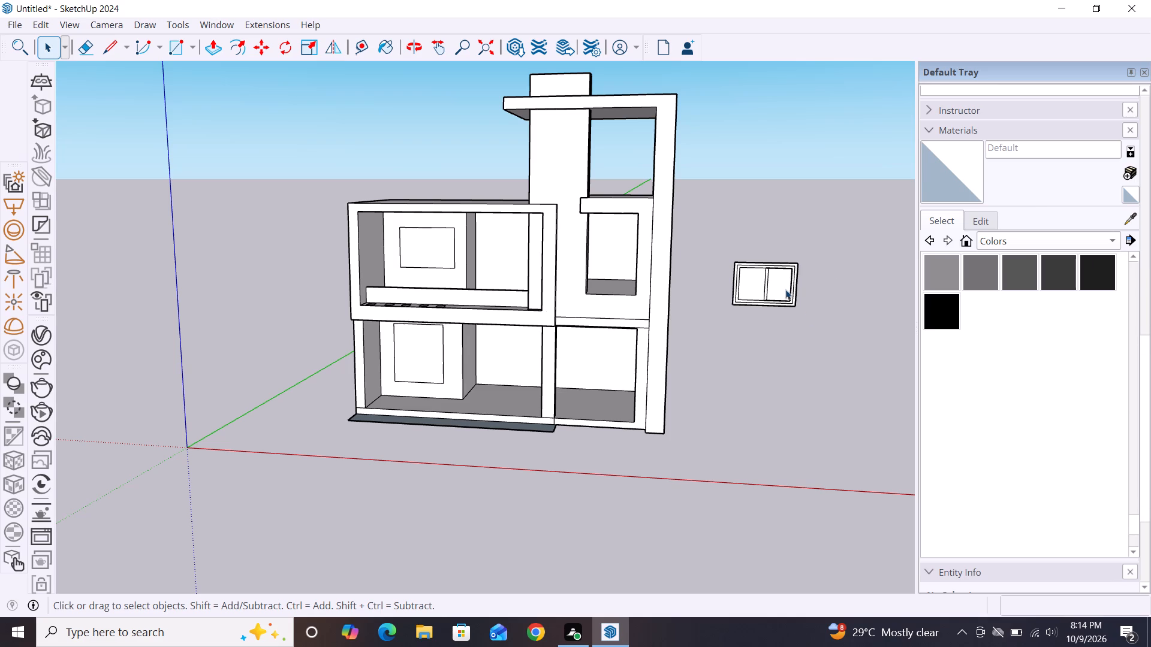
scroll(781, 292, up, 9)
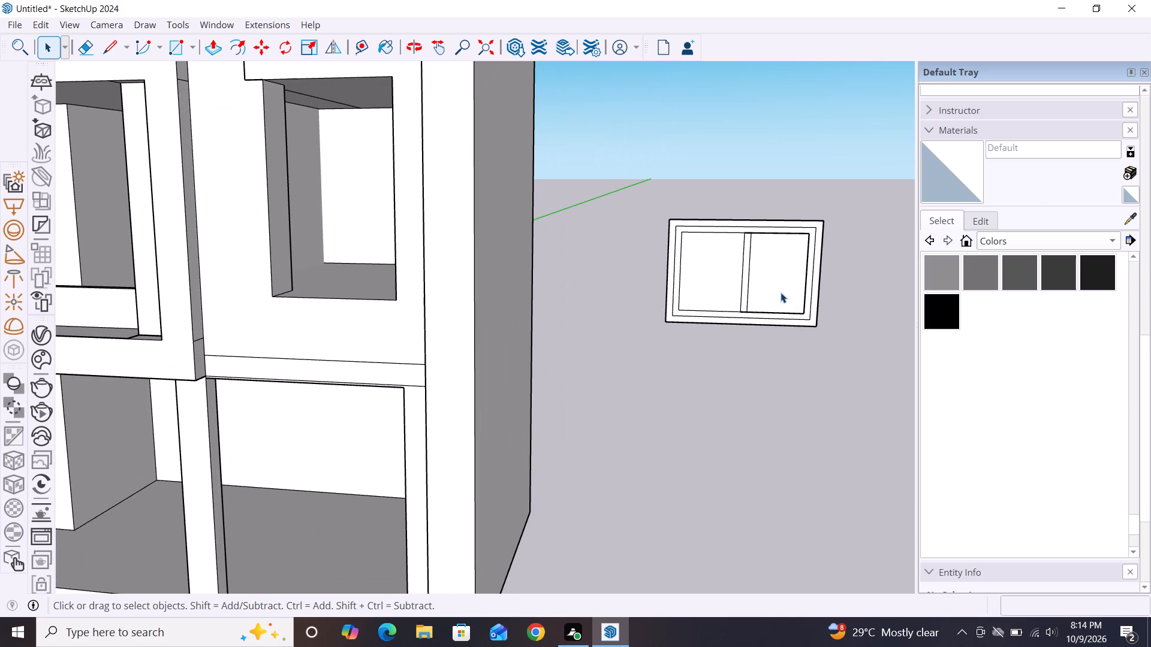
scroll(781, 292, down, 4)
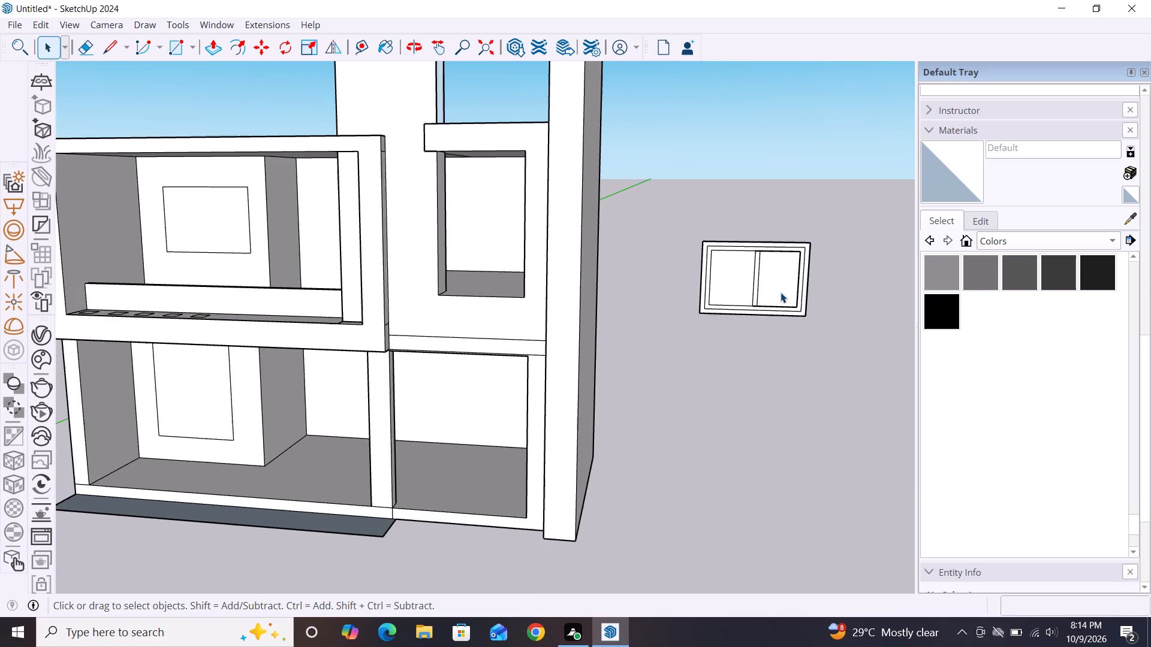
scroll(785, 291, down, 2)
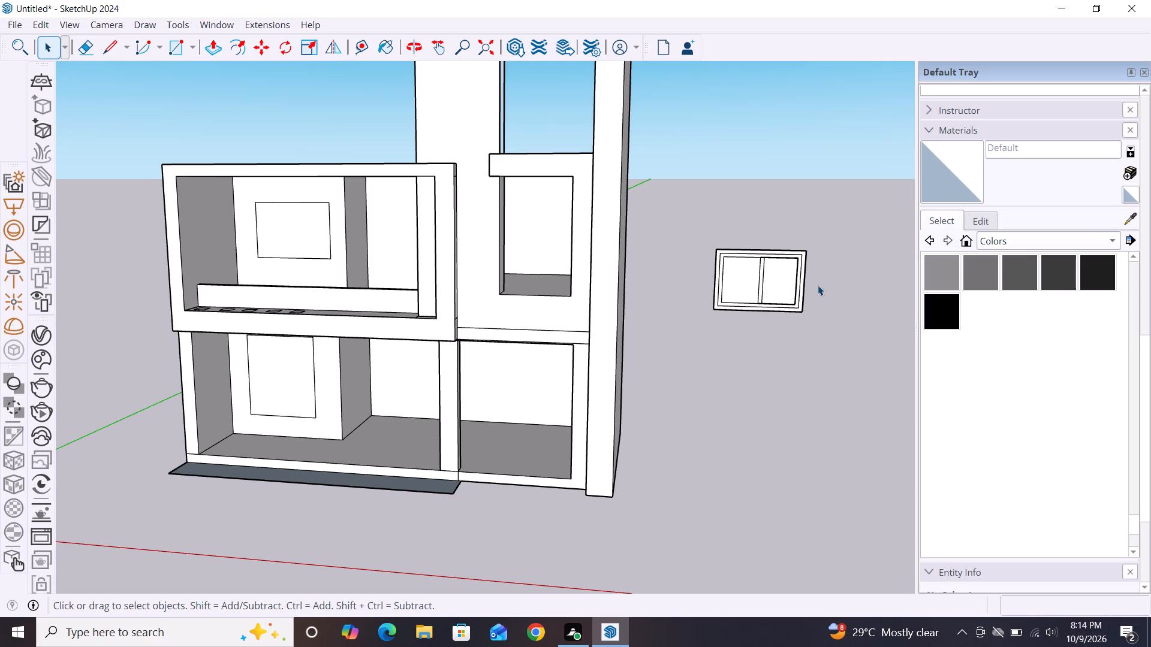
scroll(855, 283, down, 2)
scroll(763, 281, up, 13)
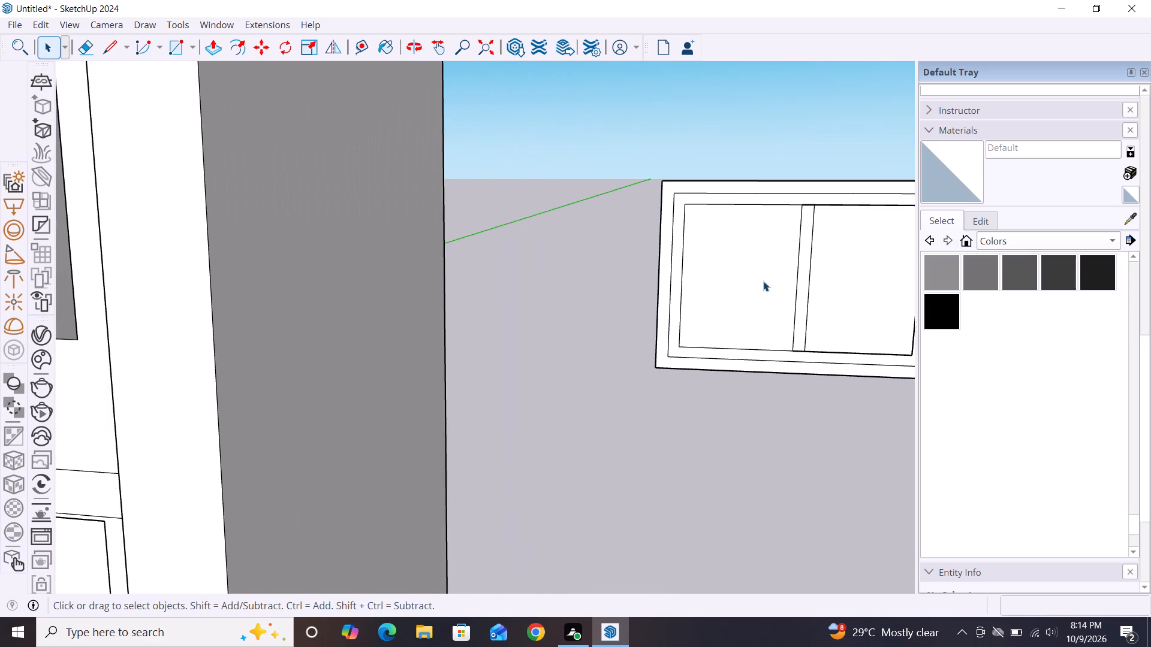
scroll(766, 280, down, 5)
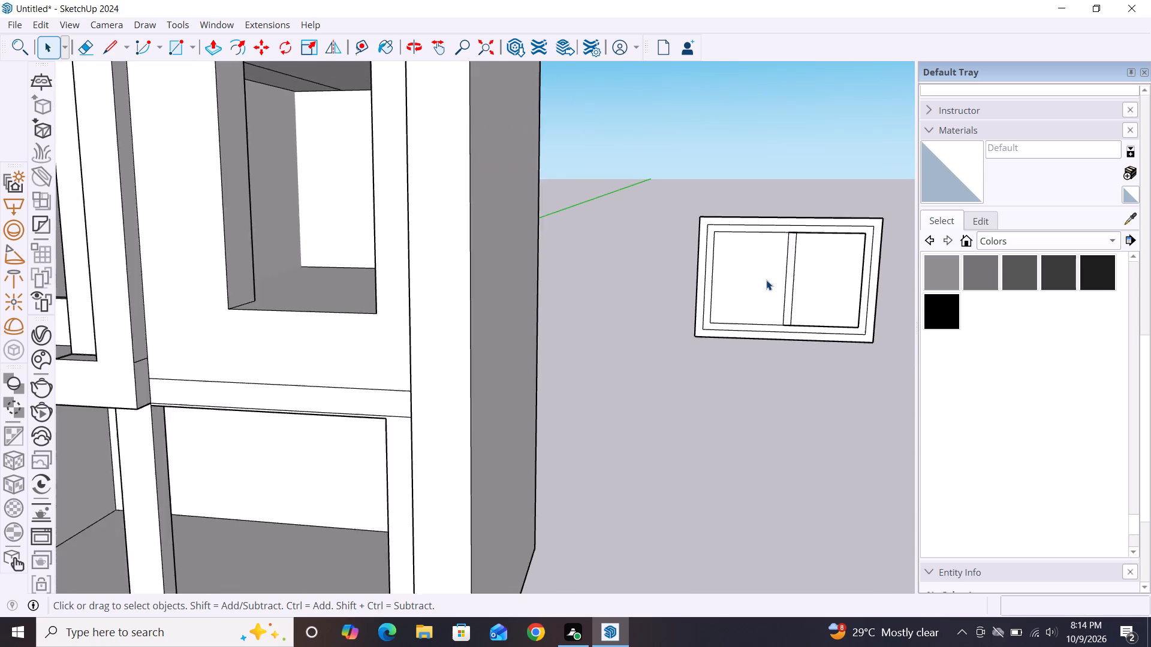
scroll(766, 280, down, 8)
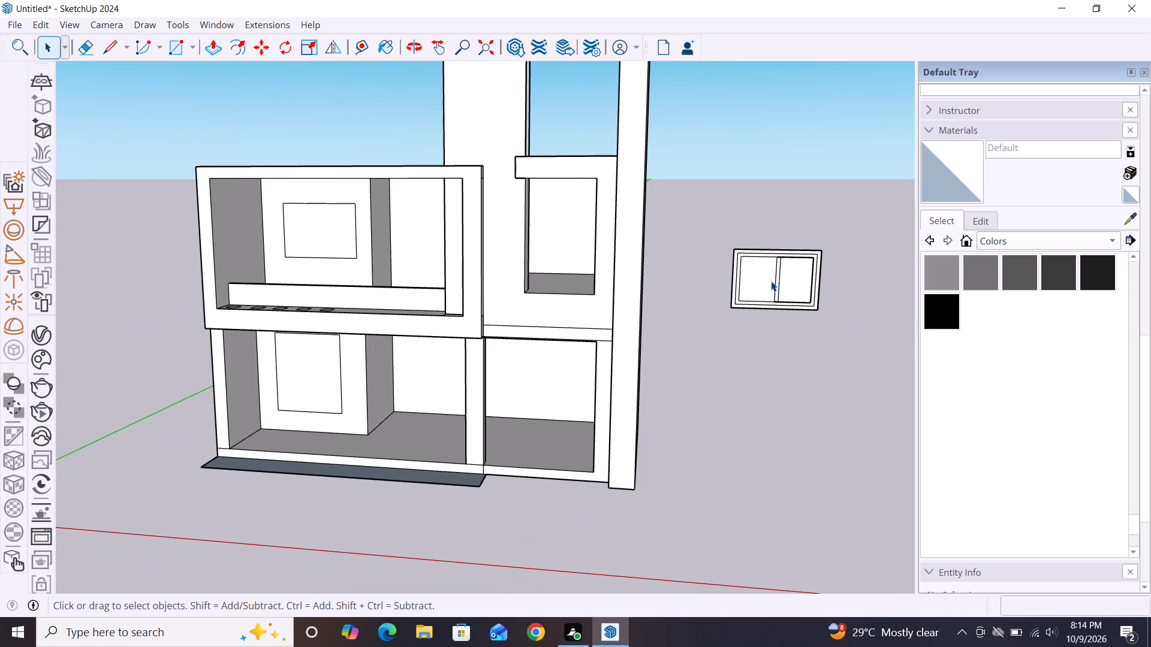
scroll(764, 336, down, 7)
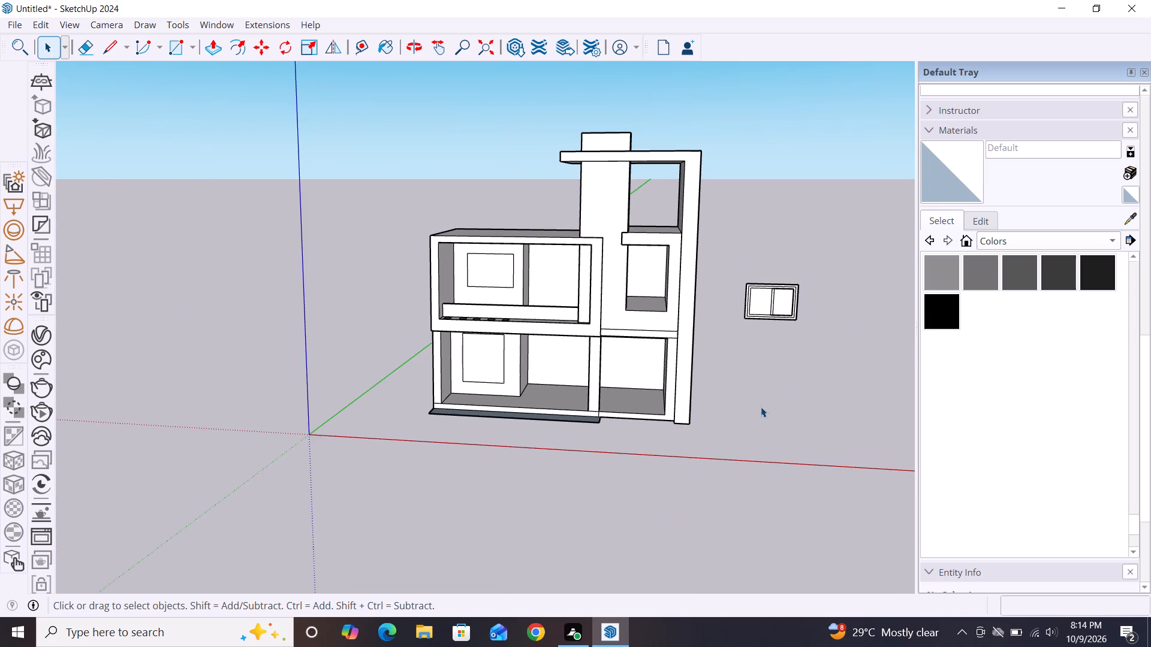
Delete the lower, outer and upper edges of the right-hand pane, inside the window's new offset outline.
scroll(761, 407, up, 6)
scroll(770, 235, up, 5)
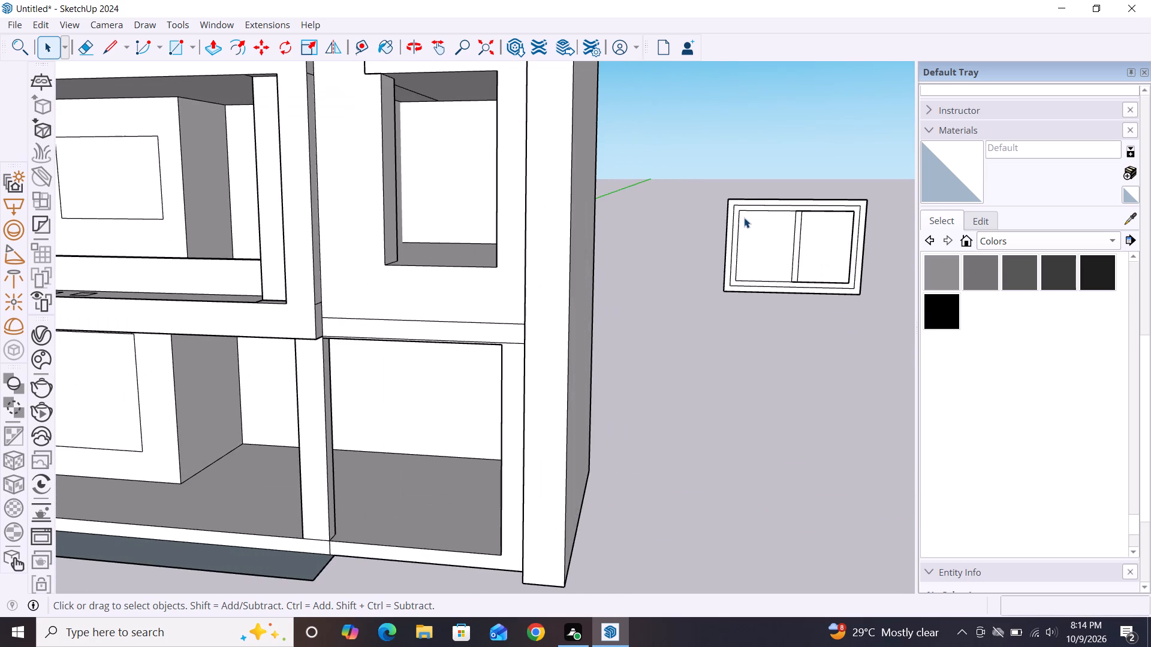
scroll(800, 263, up, 3)
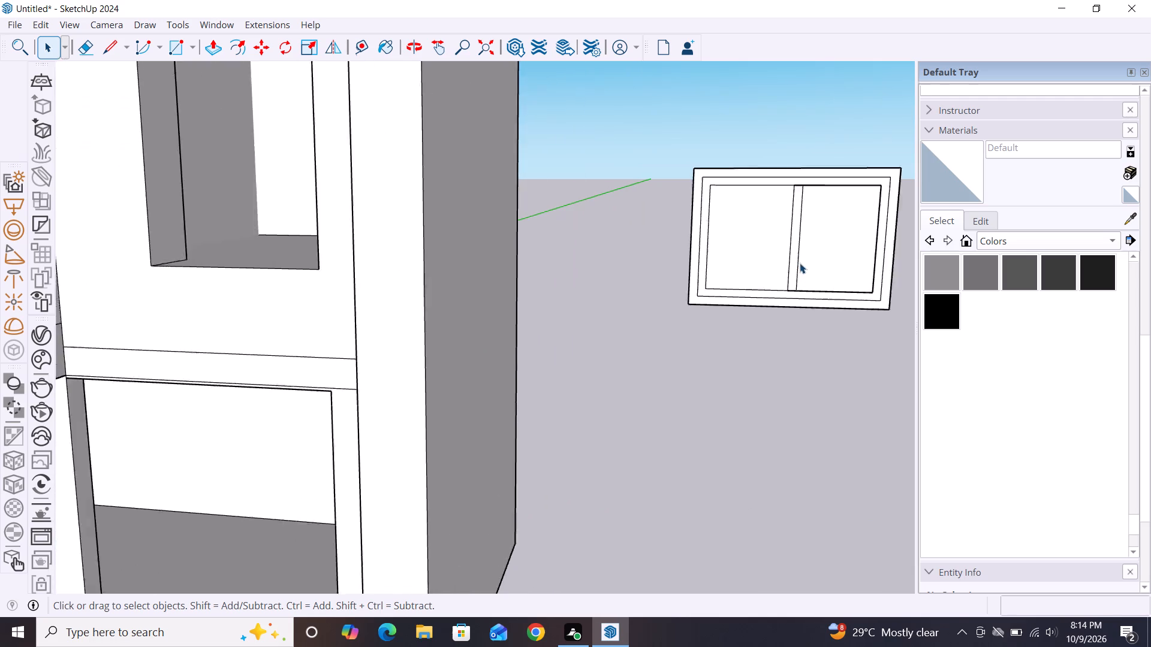
scroll(800, 263, up, 6)
scroll(783, 267, down, 6)
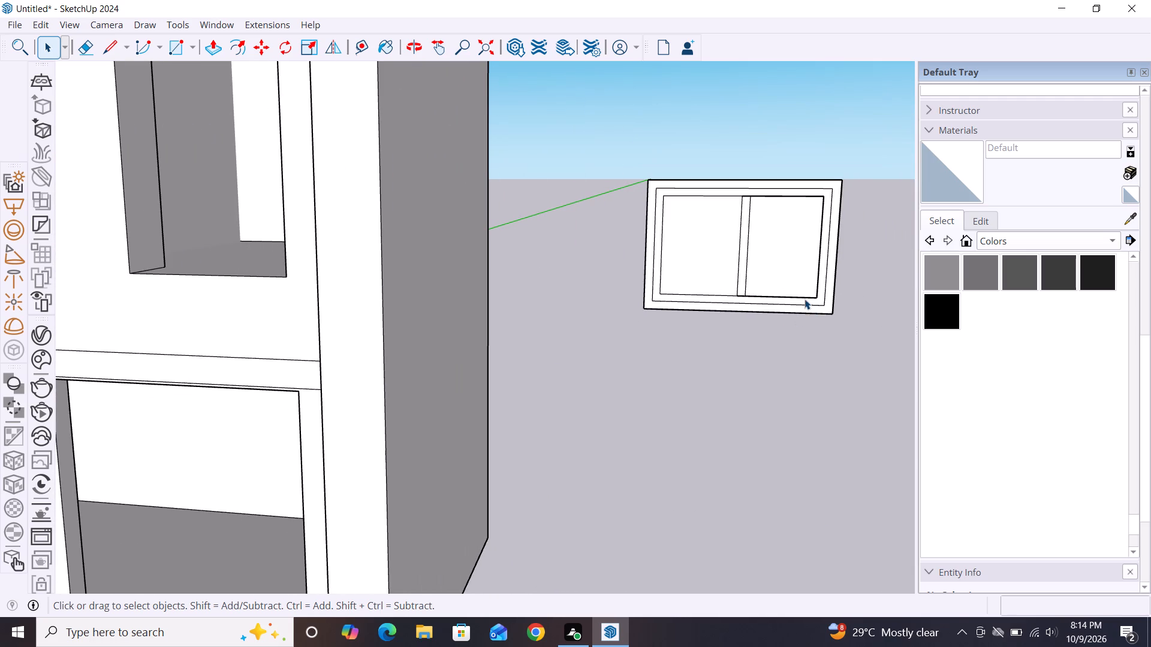
scroll(805, 299, up, 6)
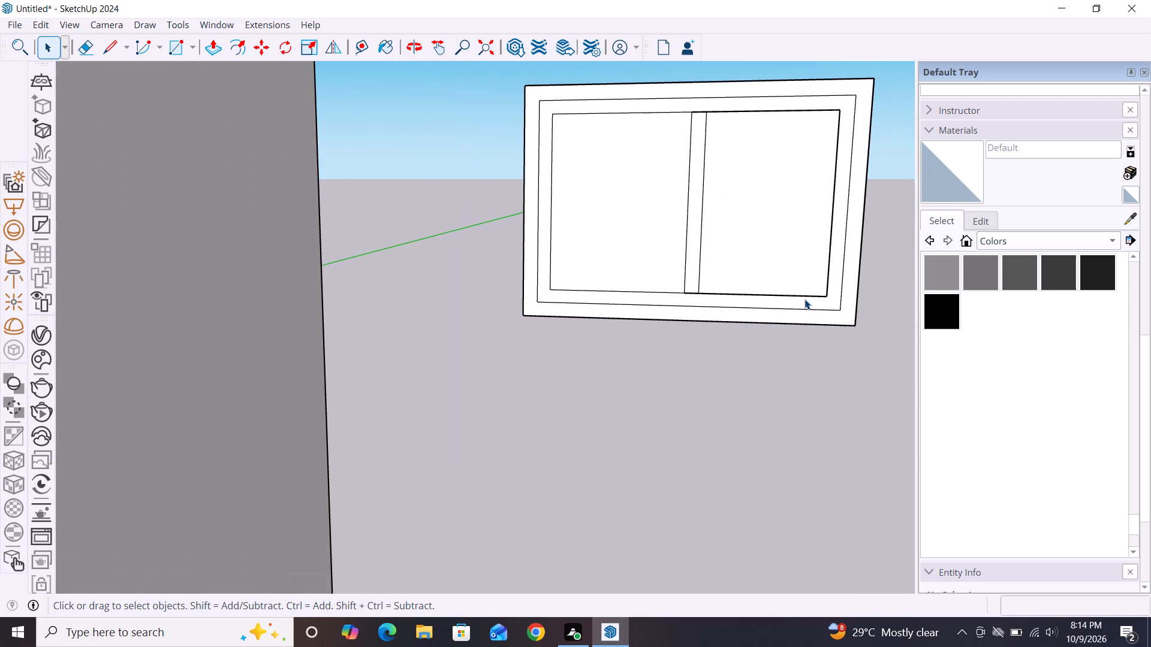
scroll(839, 277, up, 8)
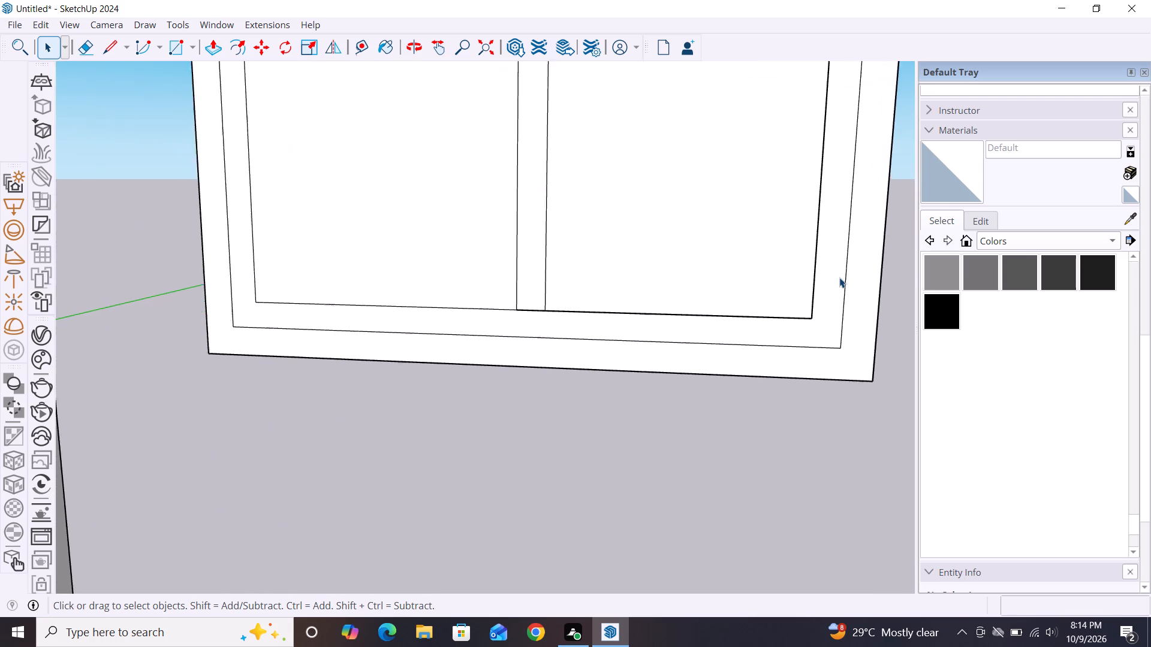
scroll(839, 277, up, 1)
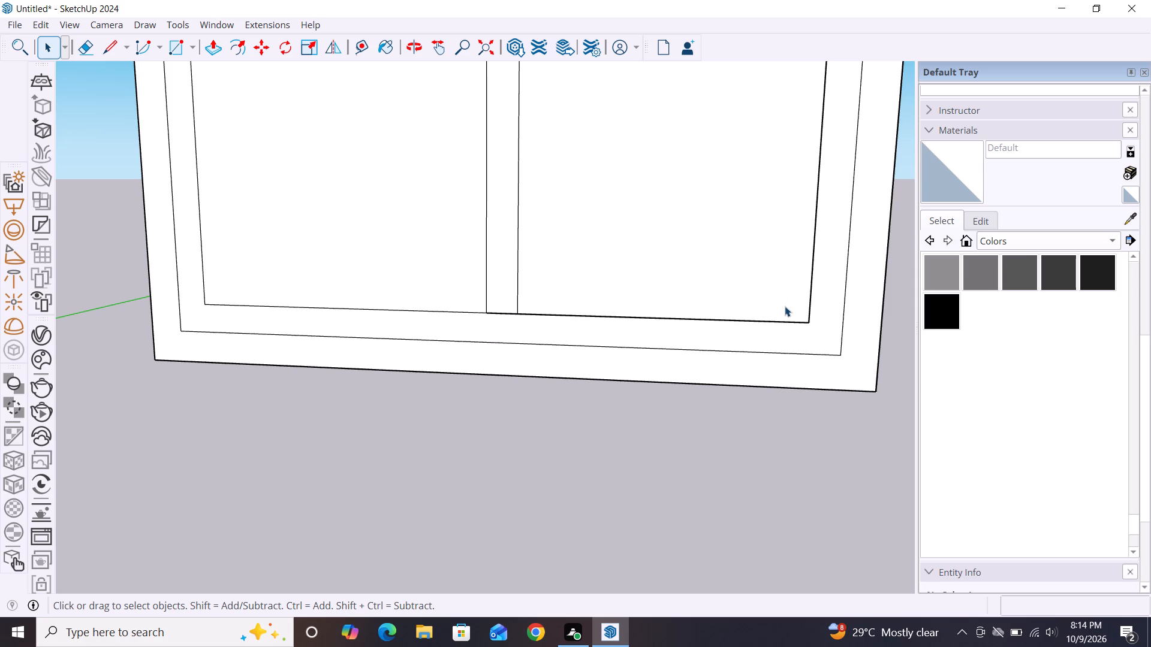
click(771, 321)
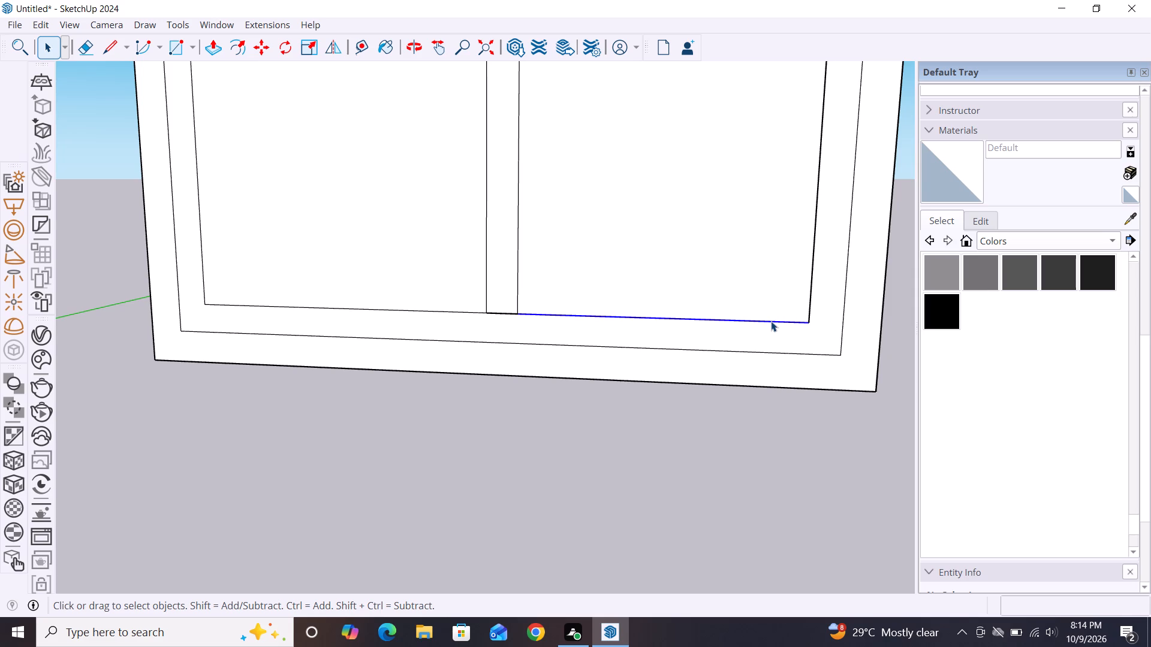
key(Delete)
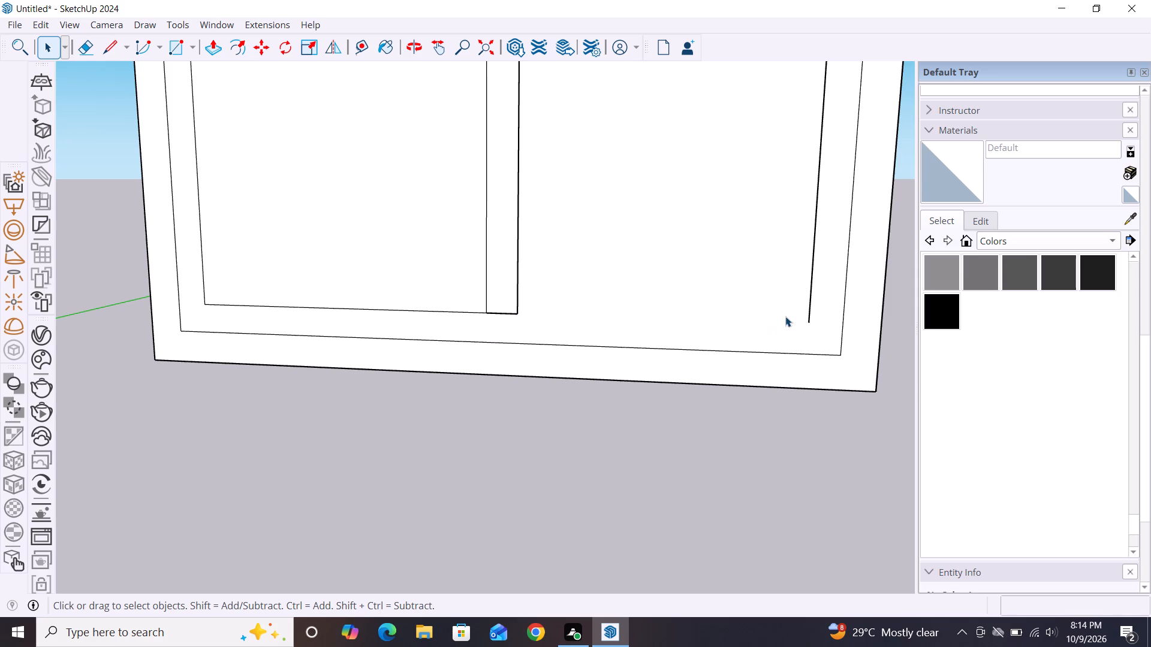
scroll(785, 316, down, 3)
click(805, 288)
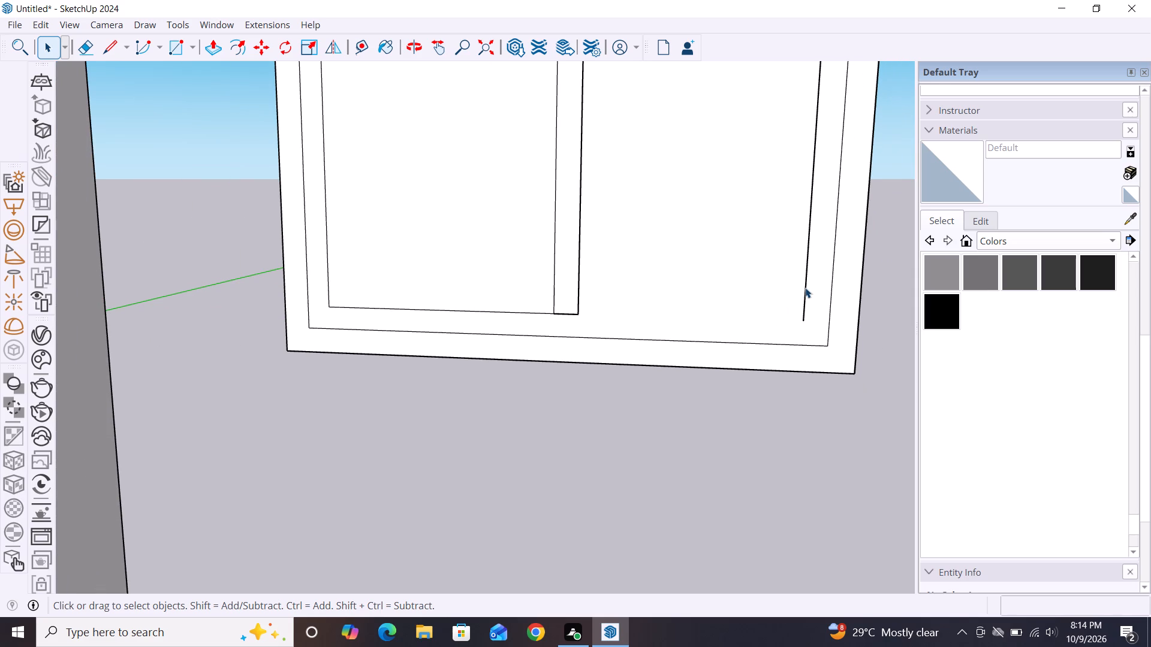
key(Delete)
scroll(754, 298, down, 3)
scroll(734, 369, down, 4)
scroll(740, 146, up, 9)
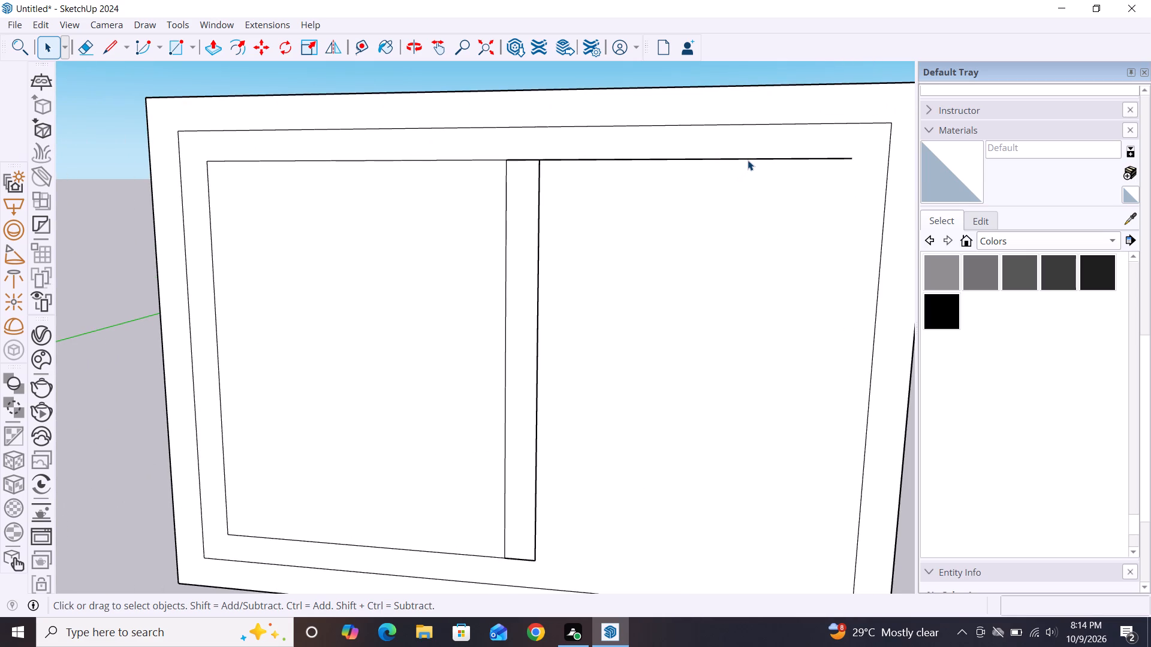
click(748, 160)
key(Delete)
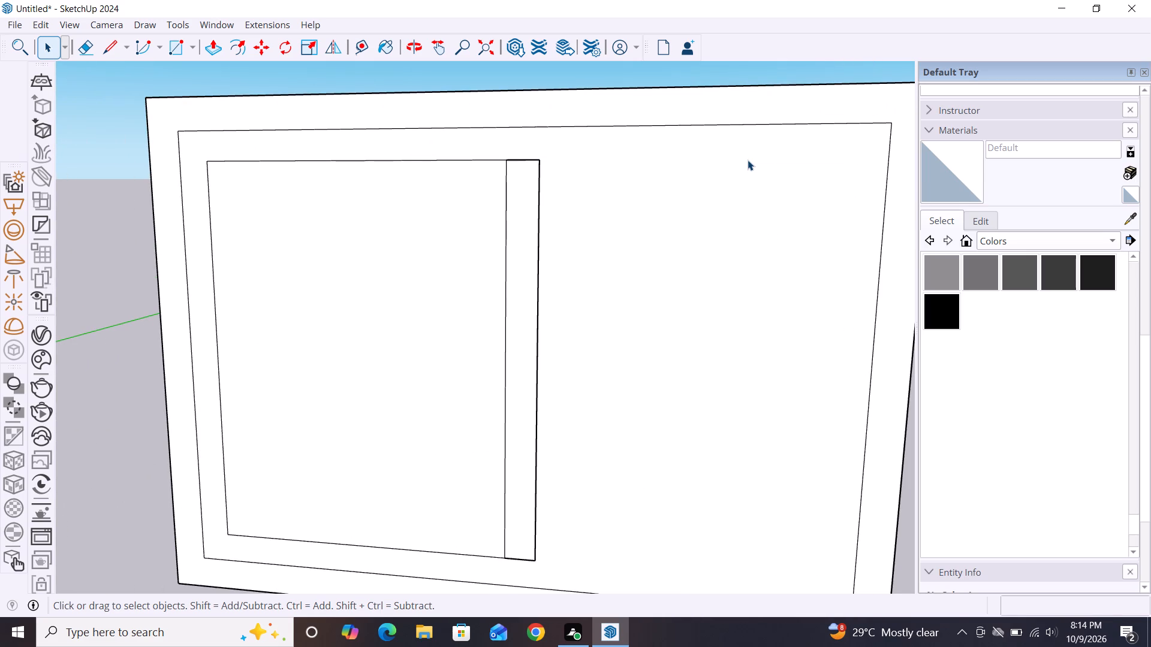
Delete the upper, outer and lower edges of the left-hand pane, leaving only the middle bar's outline.
scroll(805, 113, down, 3)
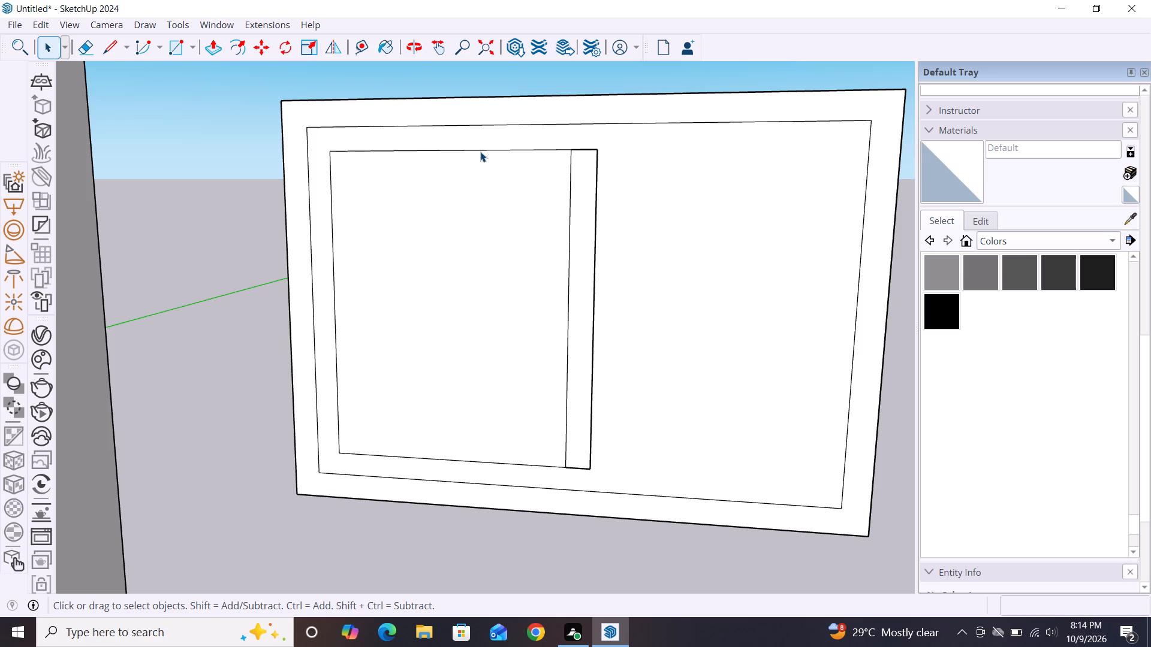
click(480, 152)
key(Delete)
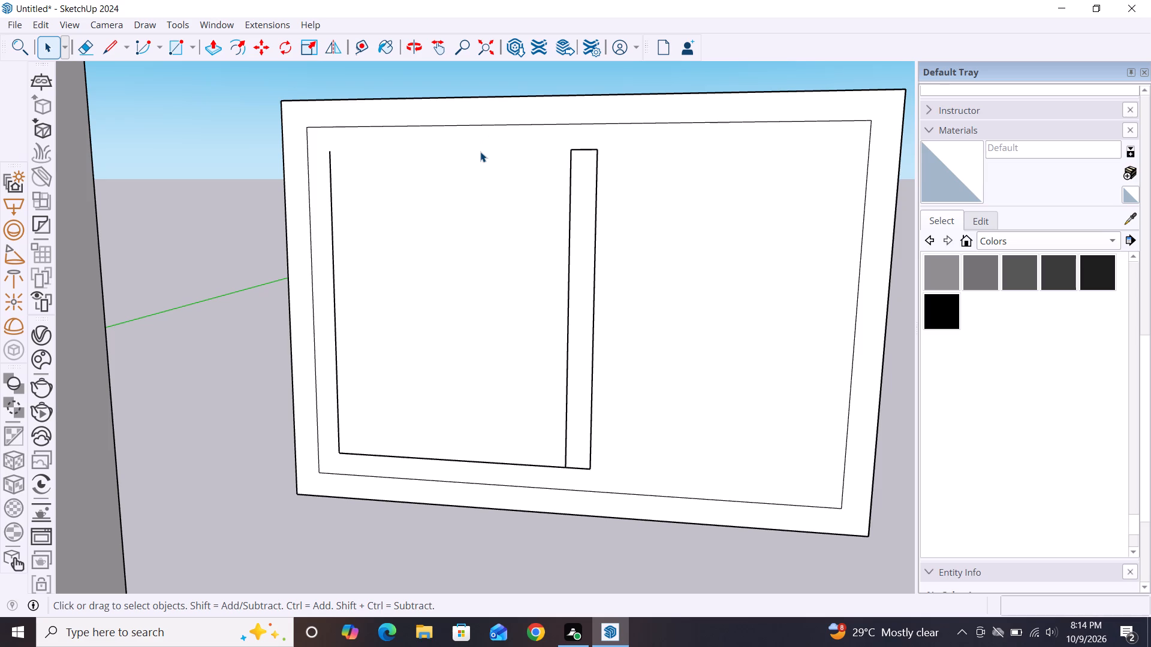
click(332, 260)
key(Delete)
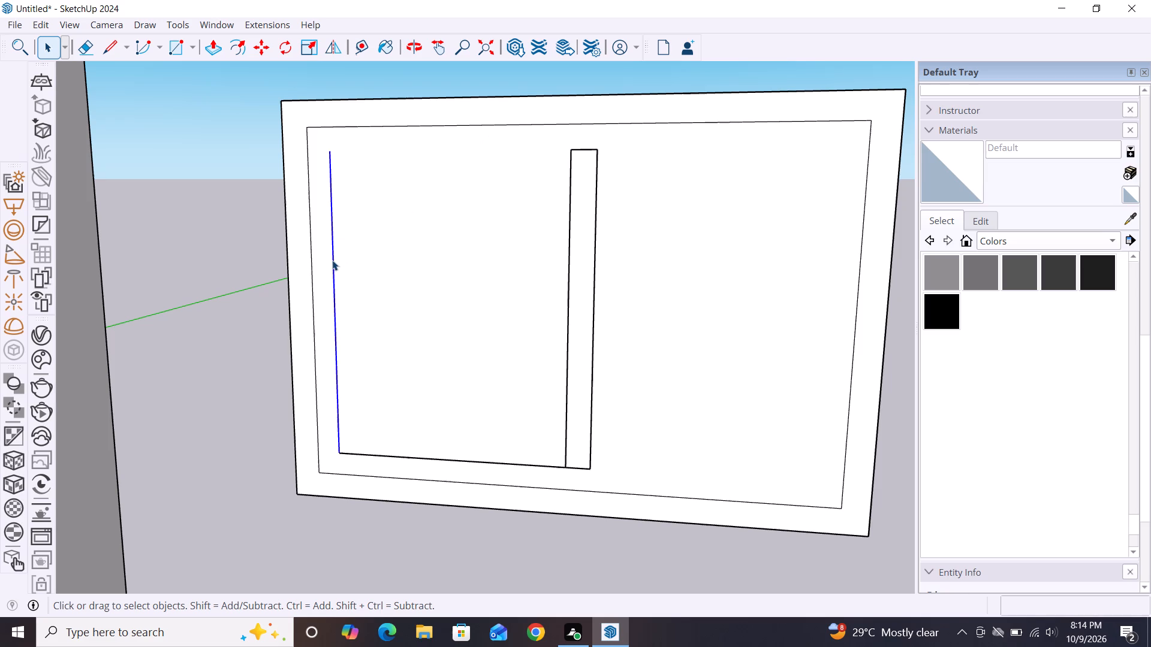
click(415, 455)
click(478, 528)
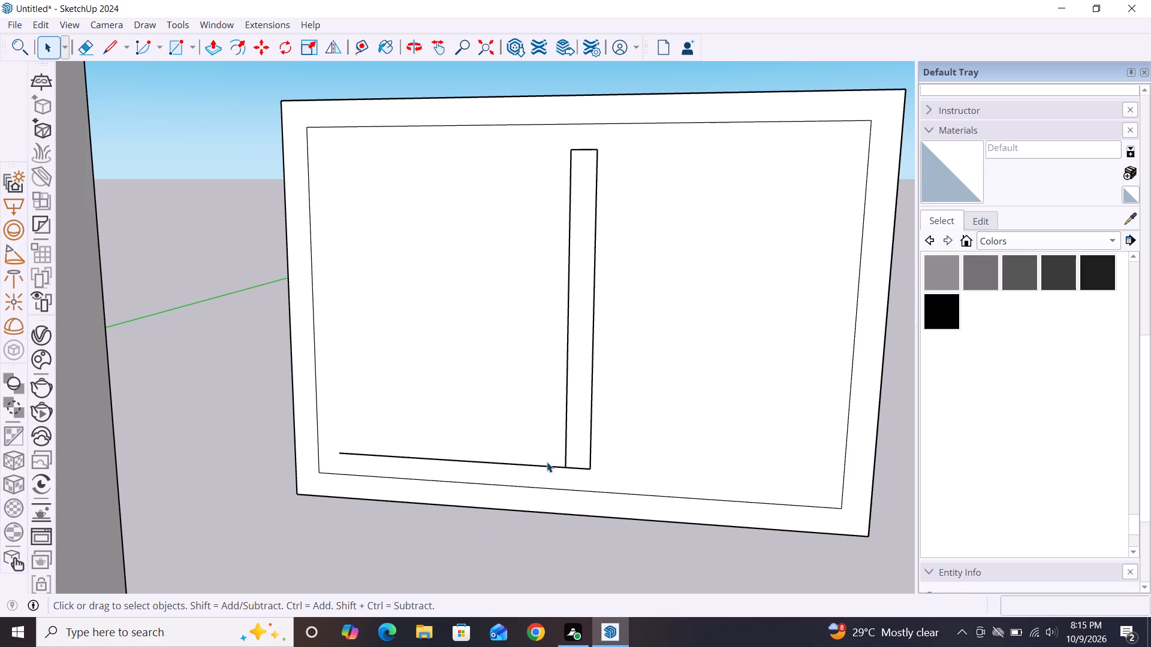
click(538, 464)
key(Delete)
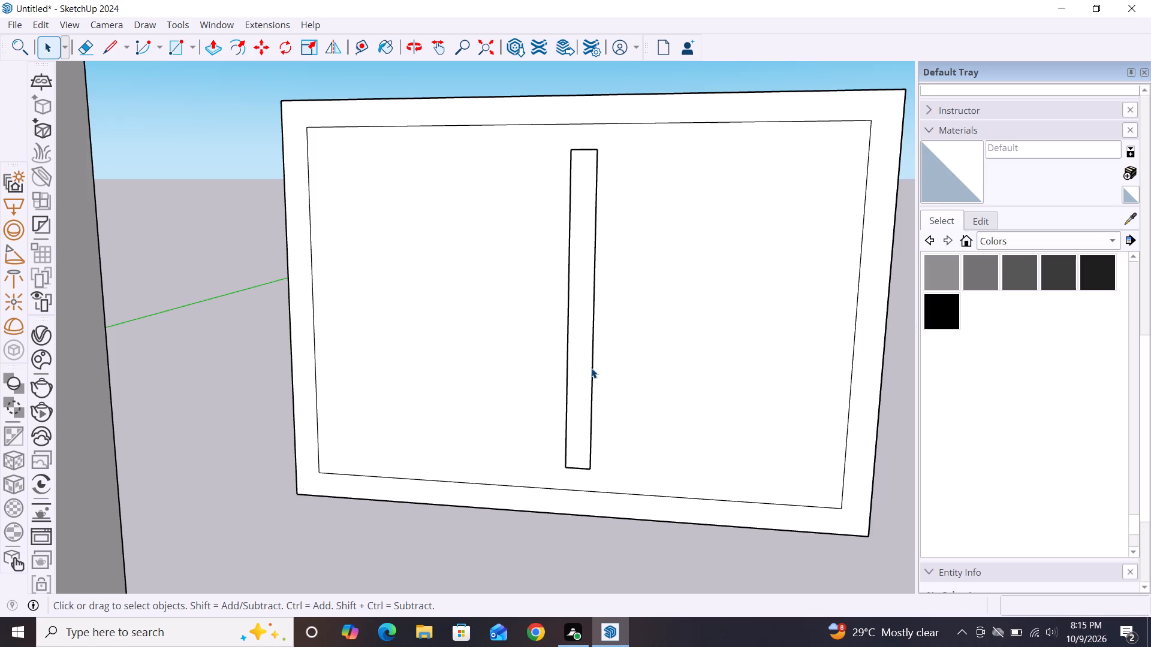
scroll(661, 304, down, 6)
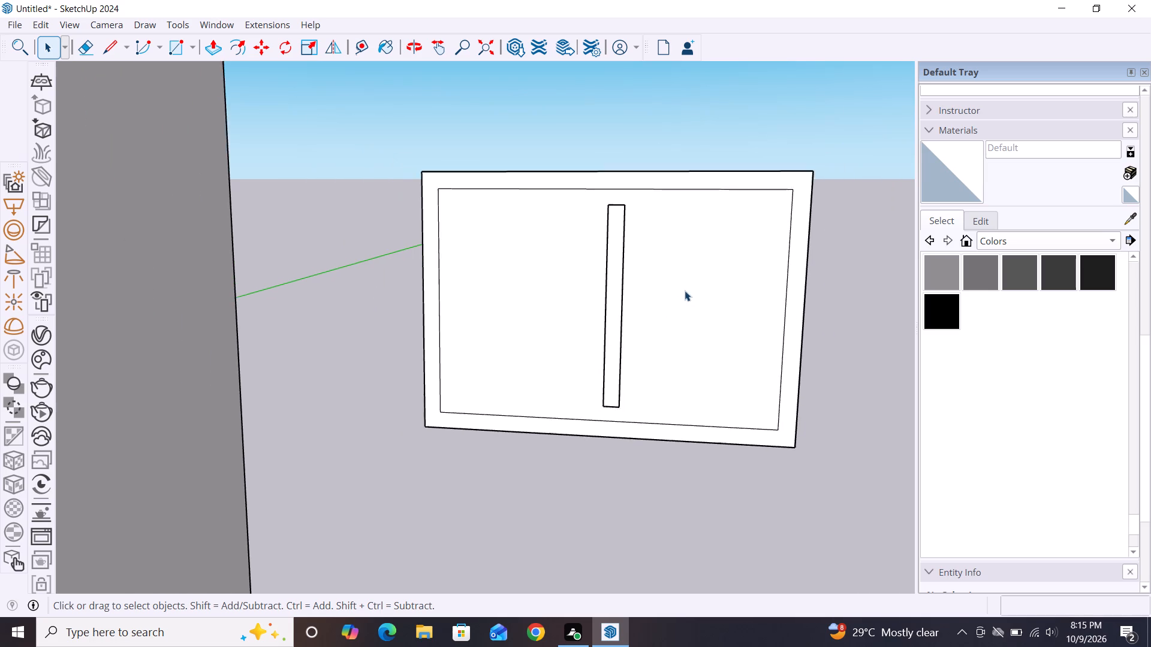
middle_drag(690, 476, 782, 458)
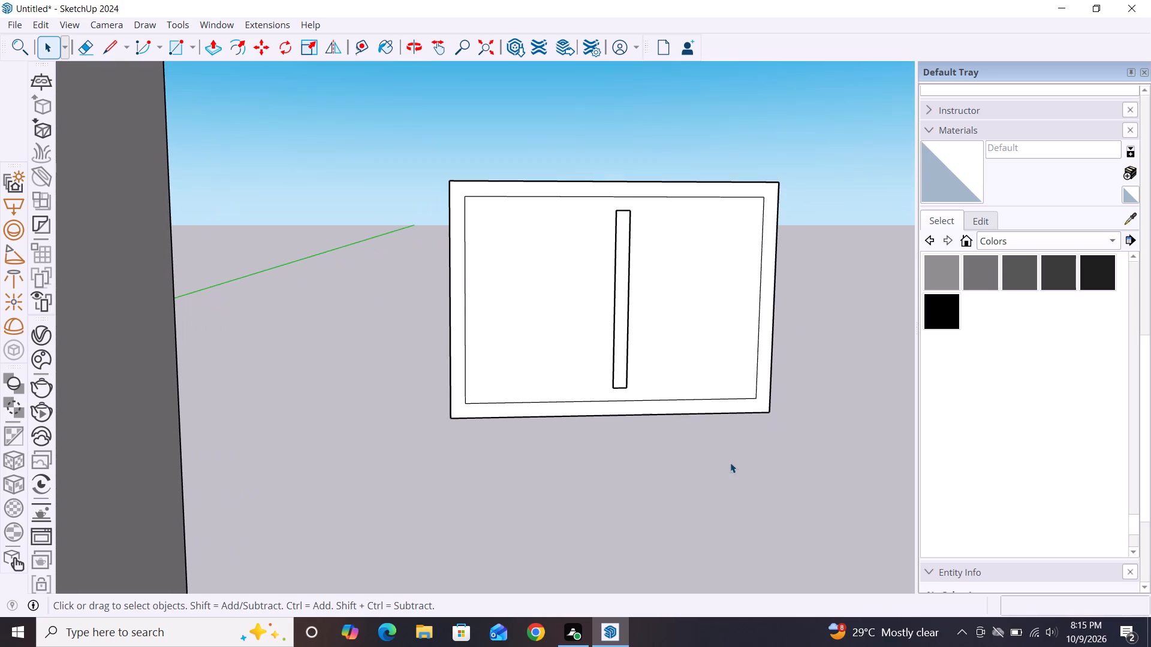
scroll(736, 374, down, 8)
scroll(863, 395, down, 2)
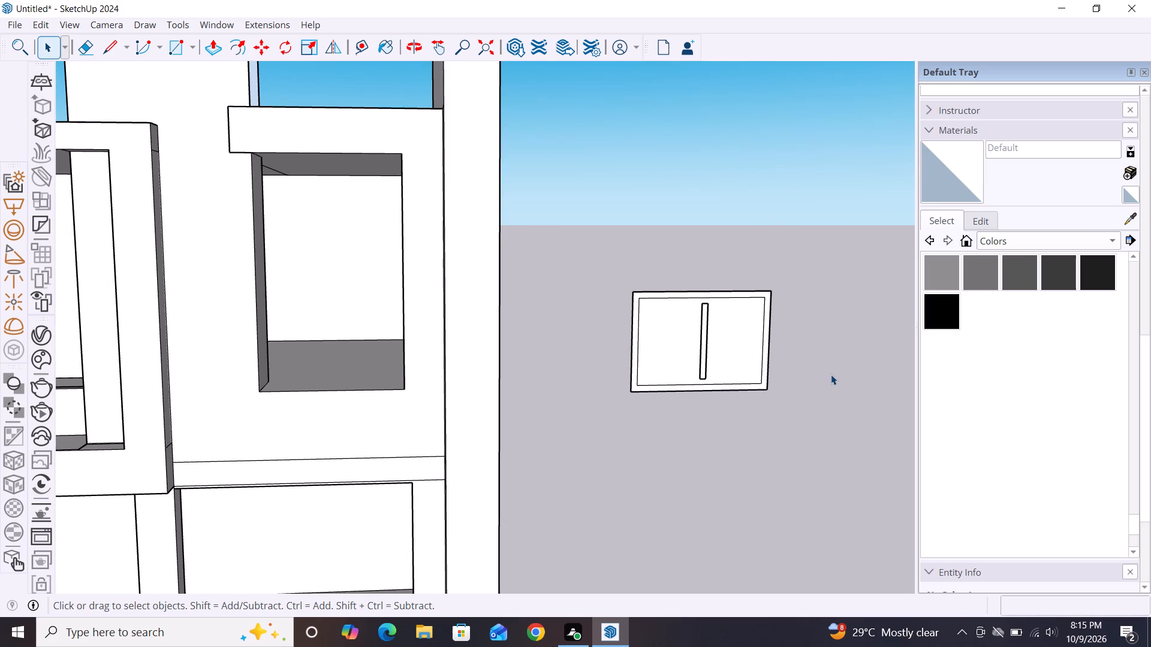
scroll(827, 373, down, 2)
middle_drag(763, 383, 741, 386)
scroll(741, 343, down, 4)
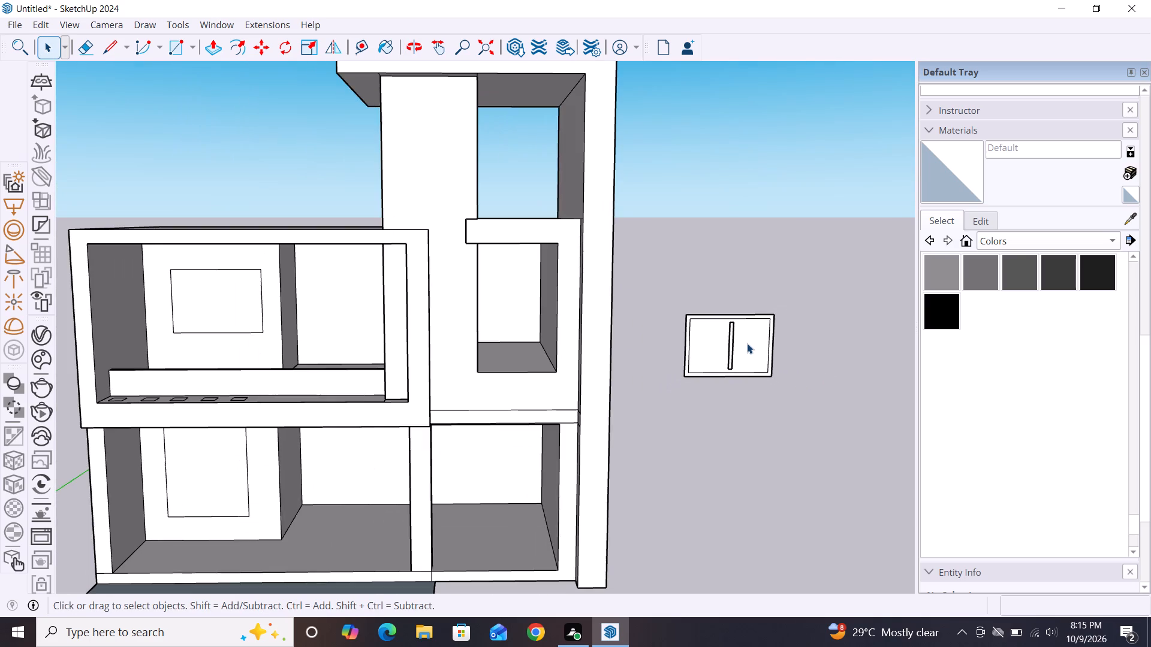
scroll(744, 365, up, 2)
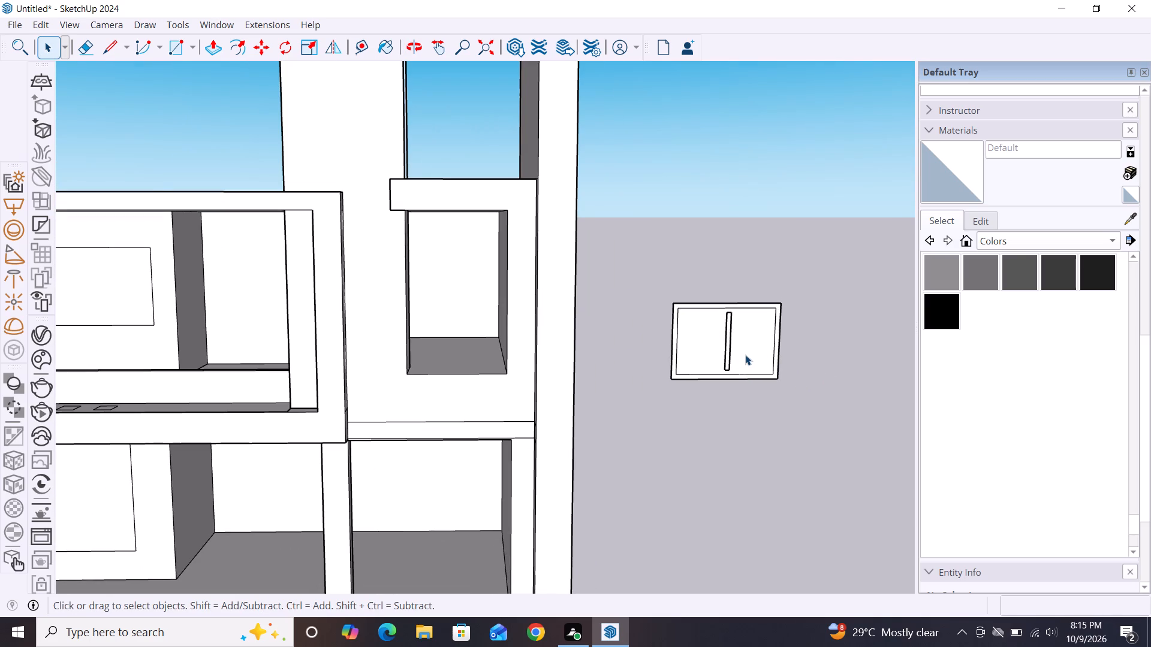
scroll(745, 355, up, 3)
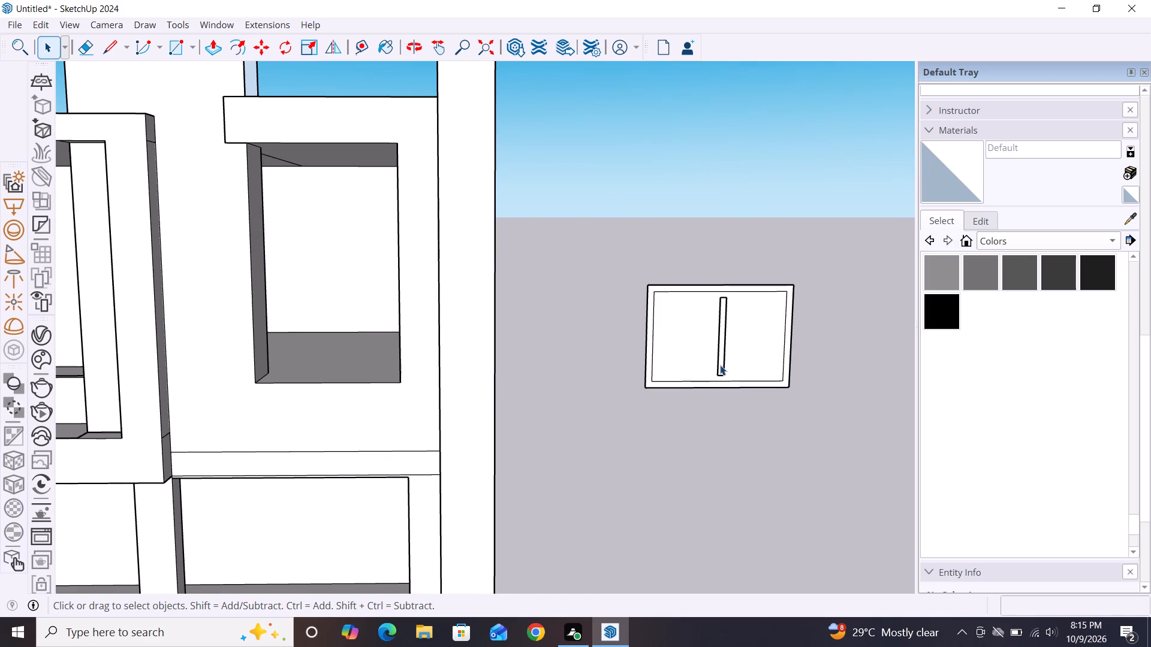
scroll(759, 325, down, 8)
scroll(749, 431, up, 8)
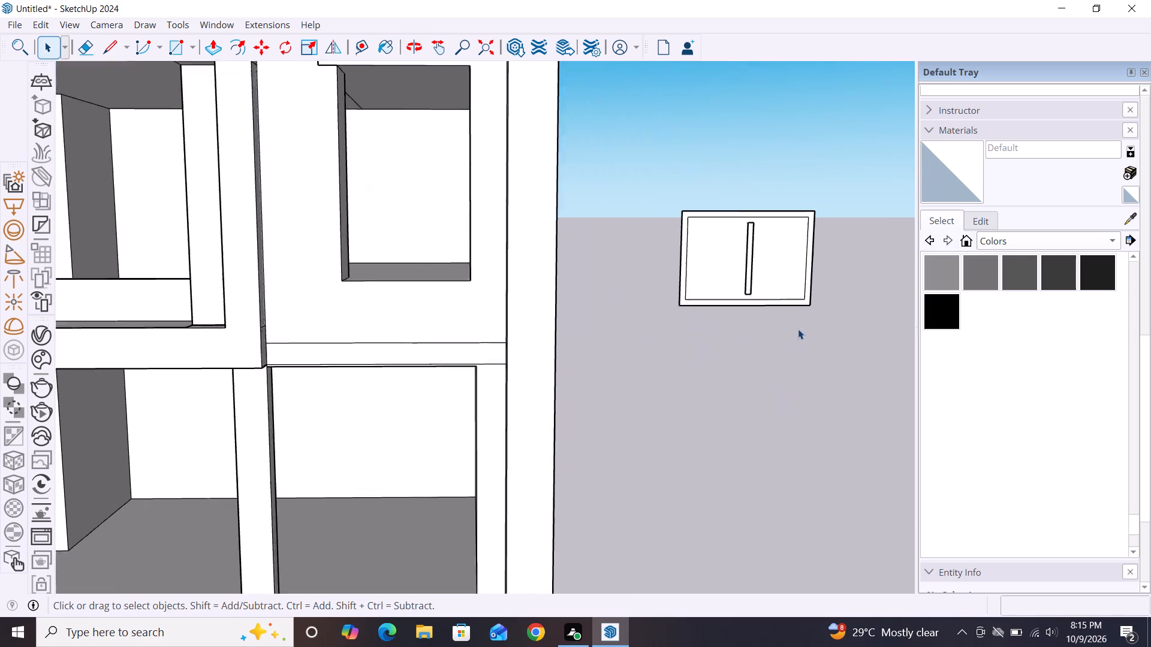
Delete the two long vertical edges of the window's middle bar.
scroll(798, 329, up, 6)
scroll(839, 293, up, 3)
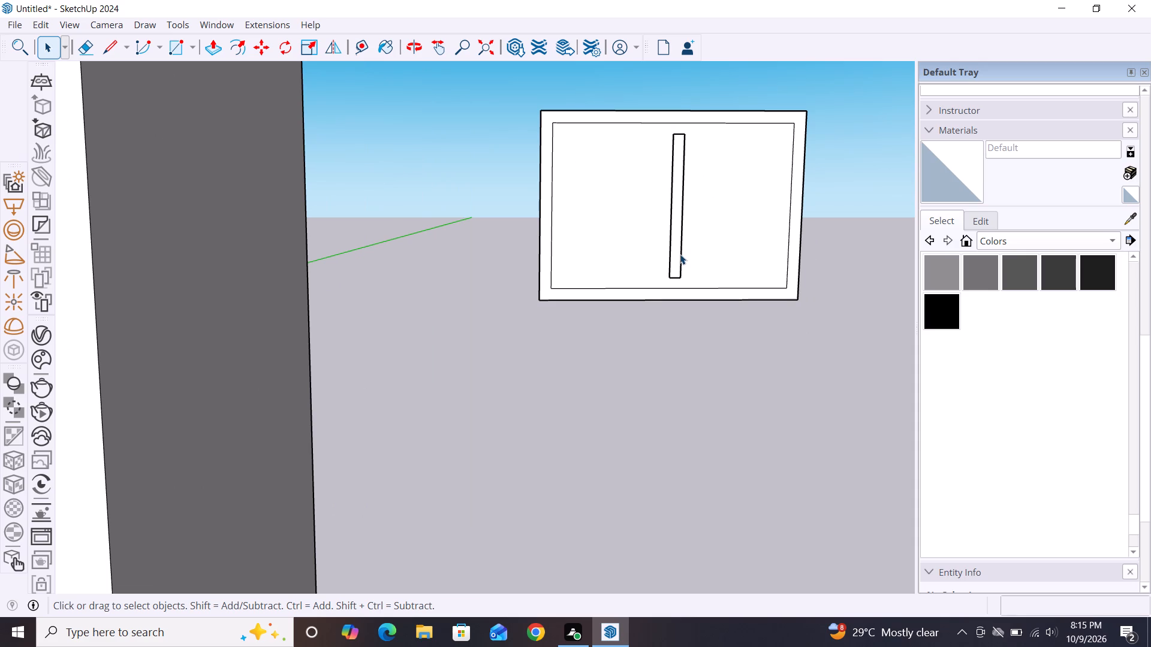
click(680, 254)
key(Delete)
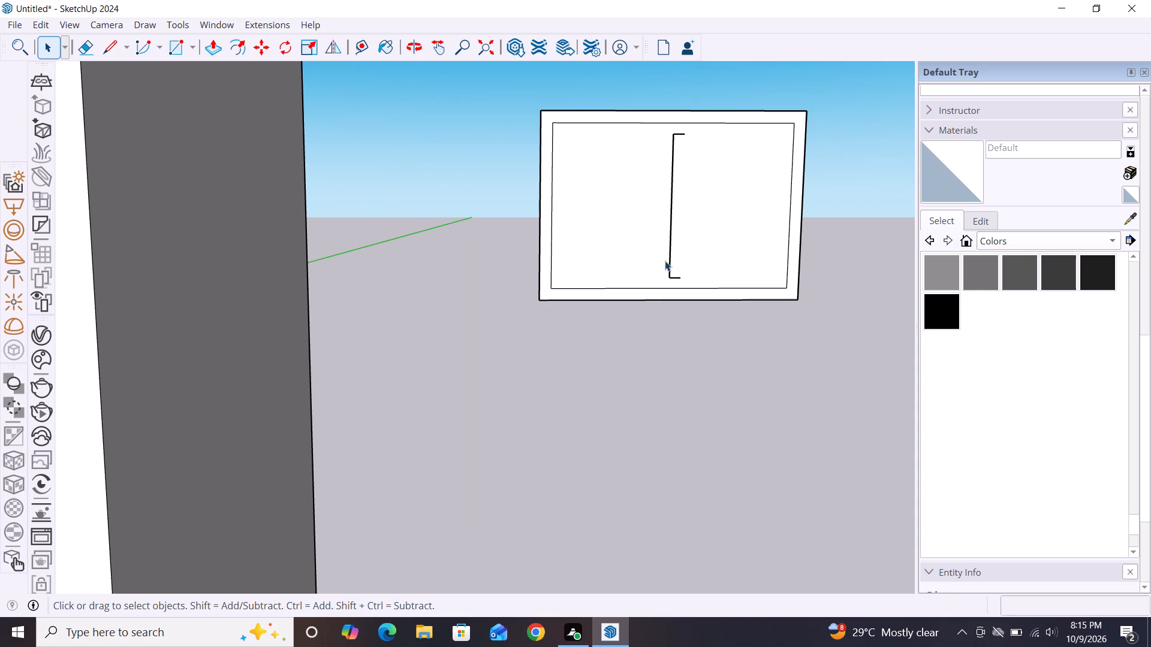
click(670, 267)
key(Delete)
Delete the large face enclosed by the window's border.
click(679, 140)
key(Delete)
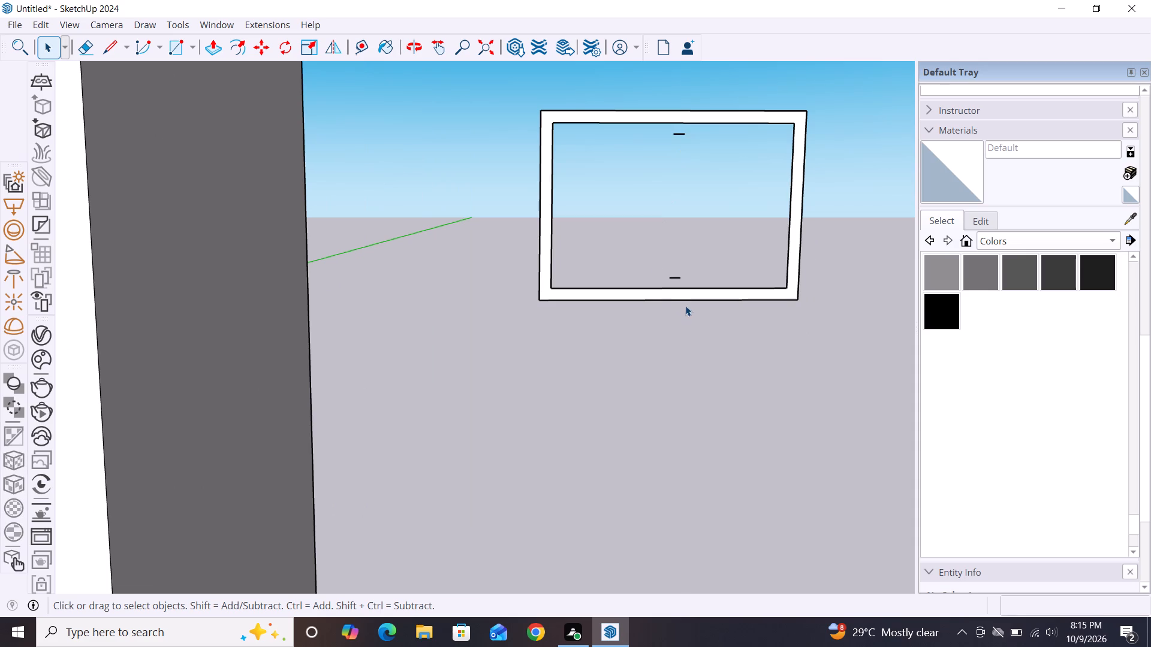
Undo the deletion of the large face inside the window's border.
key(ctrl+z)
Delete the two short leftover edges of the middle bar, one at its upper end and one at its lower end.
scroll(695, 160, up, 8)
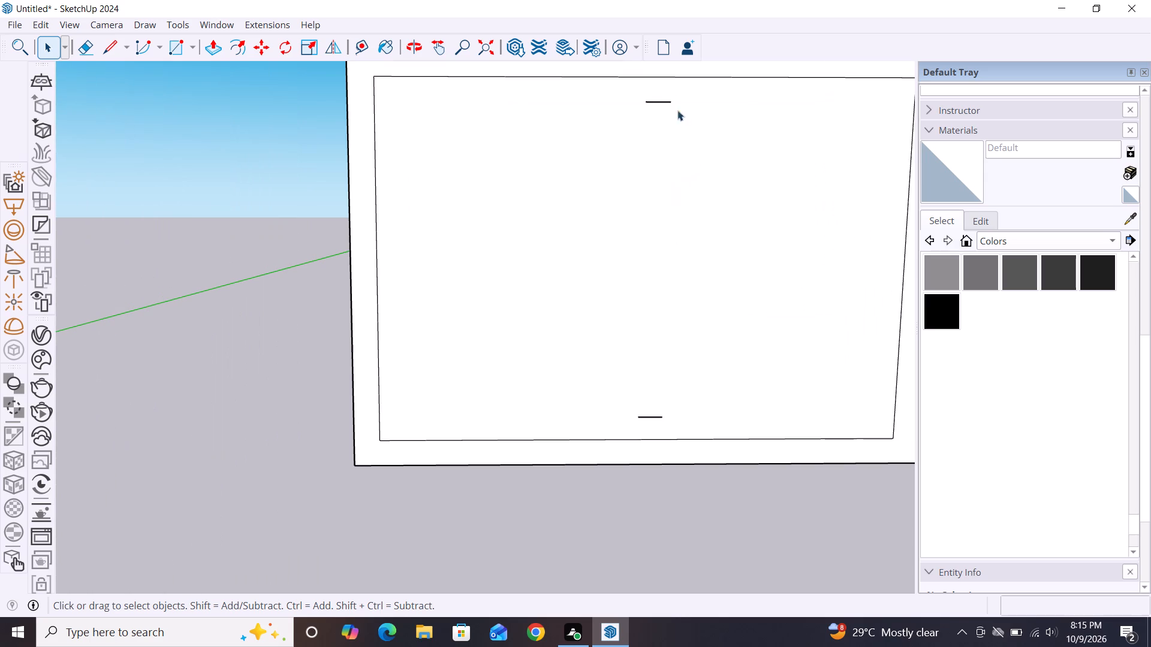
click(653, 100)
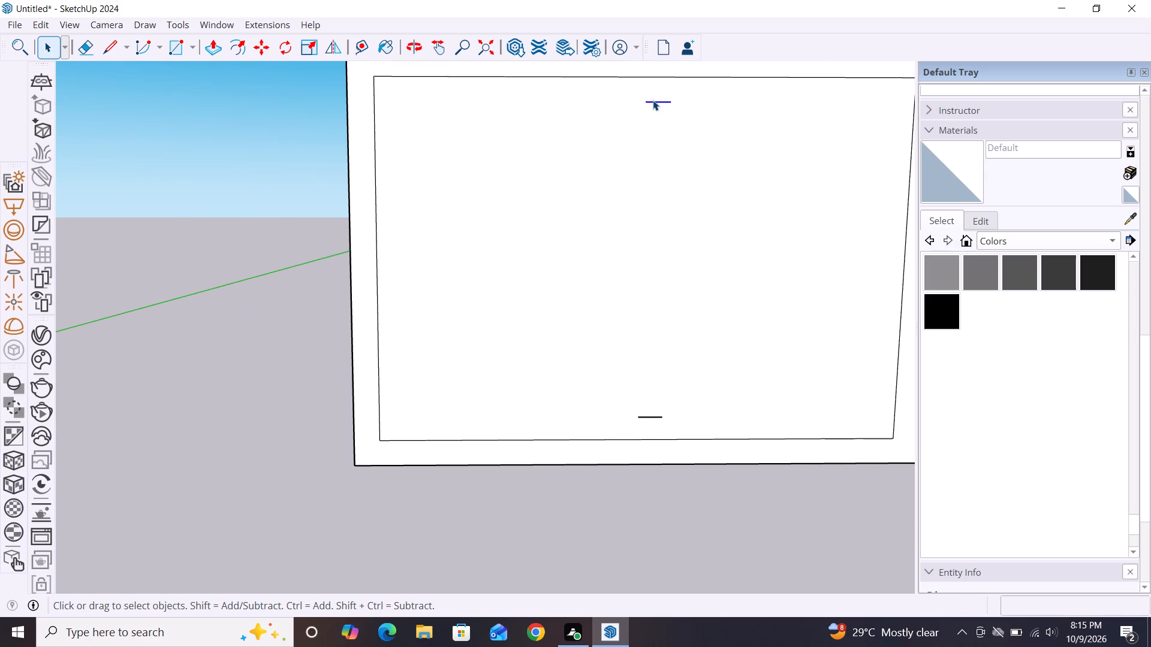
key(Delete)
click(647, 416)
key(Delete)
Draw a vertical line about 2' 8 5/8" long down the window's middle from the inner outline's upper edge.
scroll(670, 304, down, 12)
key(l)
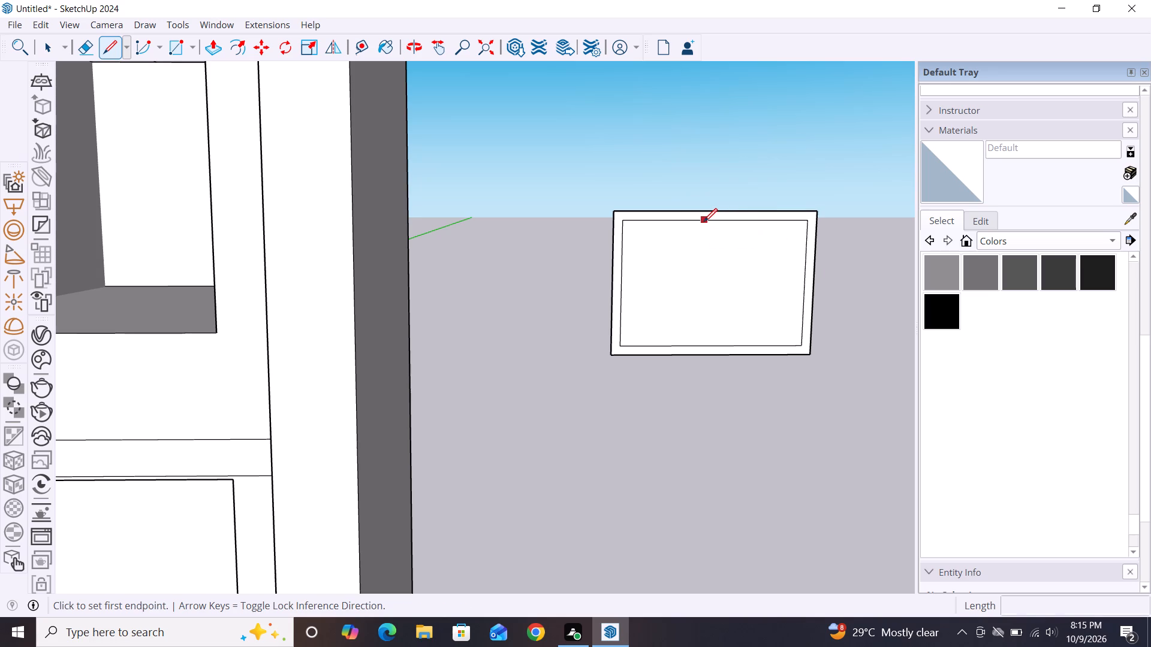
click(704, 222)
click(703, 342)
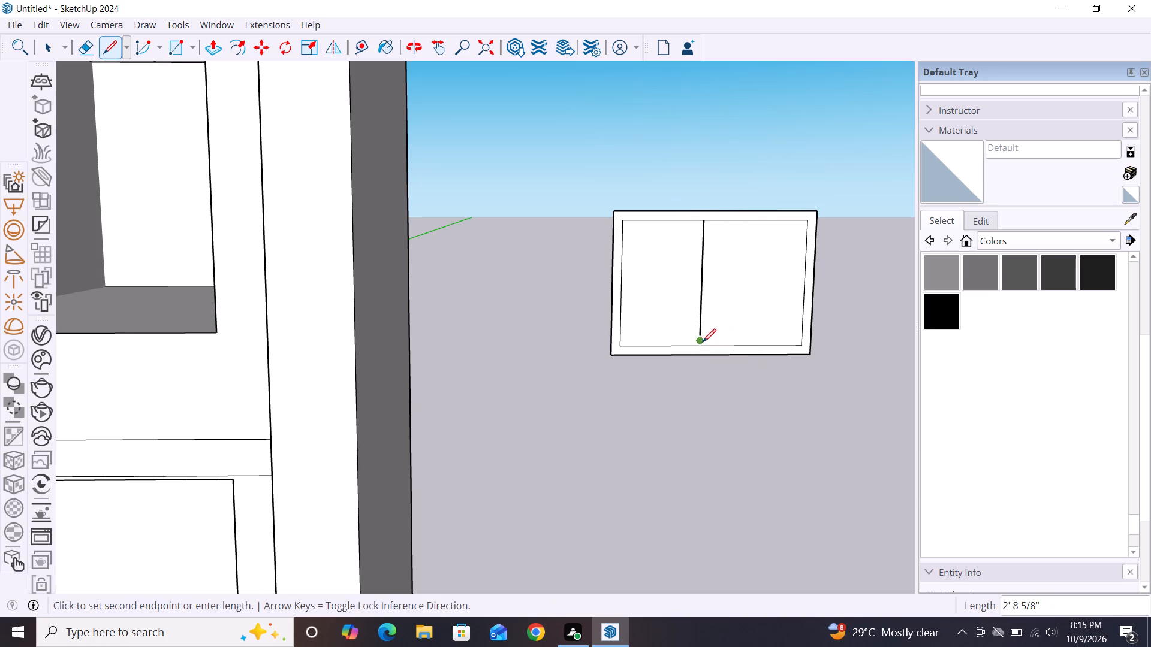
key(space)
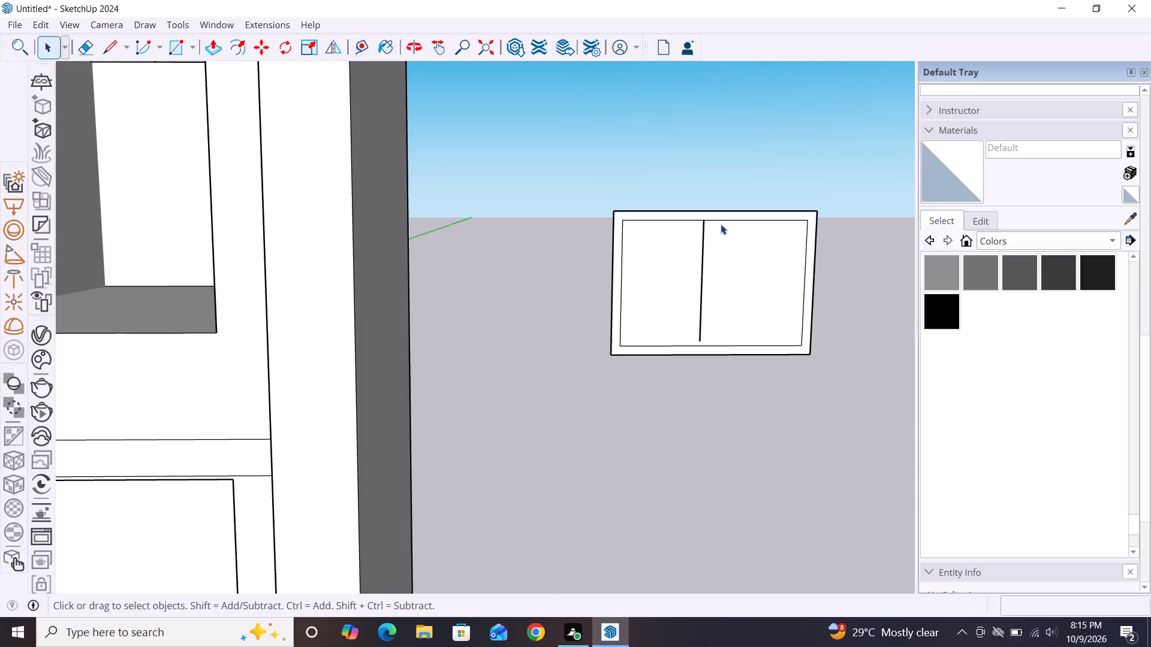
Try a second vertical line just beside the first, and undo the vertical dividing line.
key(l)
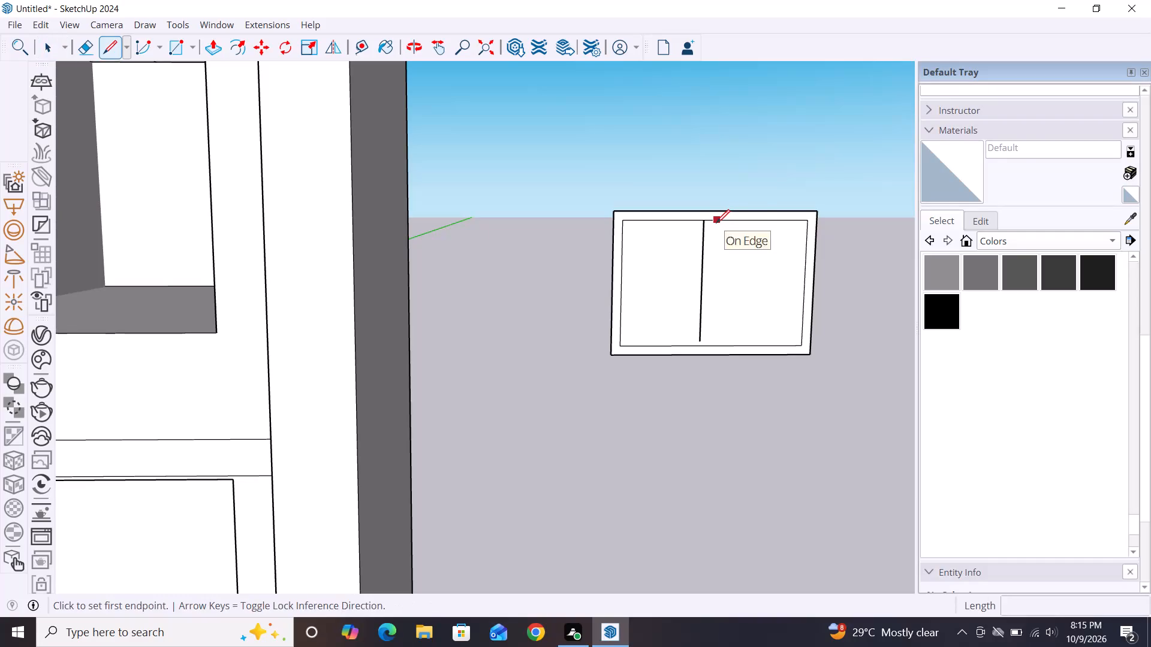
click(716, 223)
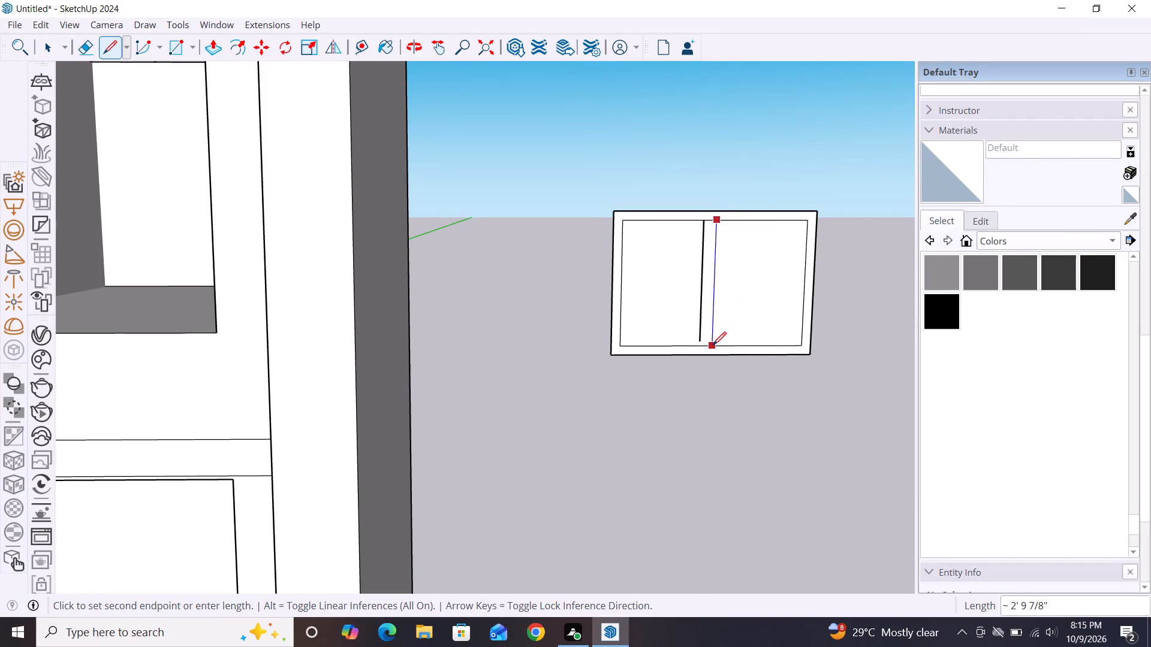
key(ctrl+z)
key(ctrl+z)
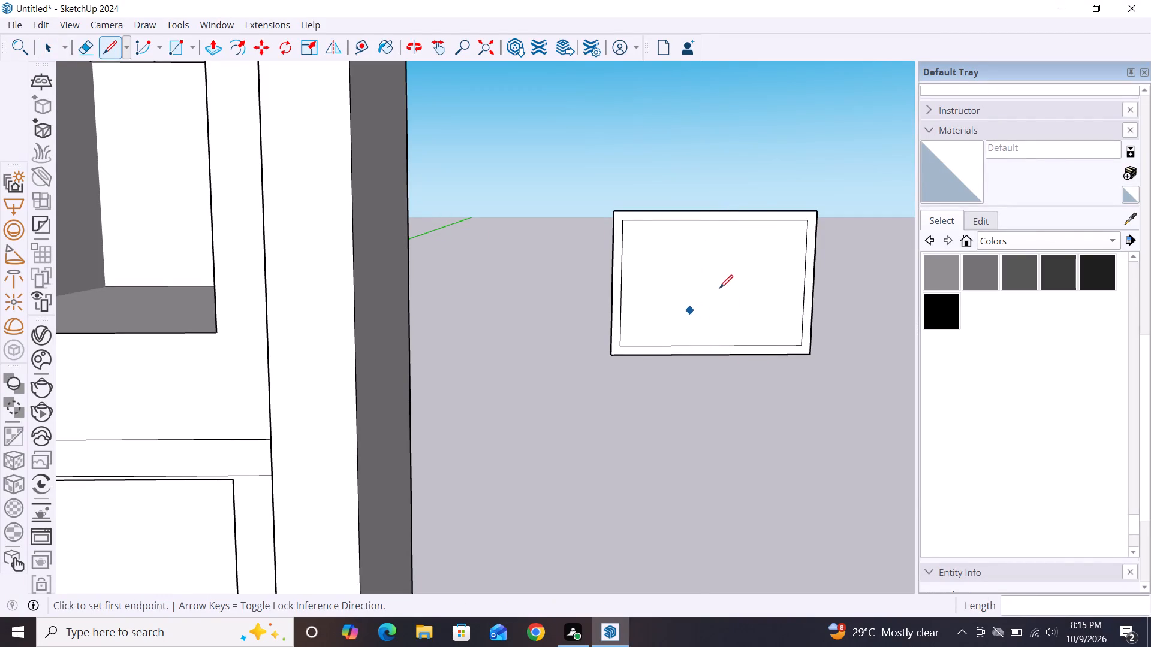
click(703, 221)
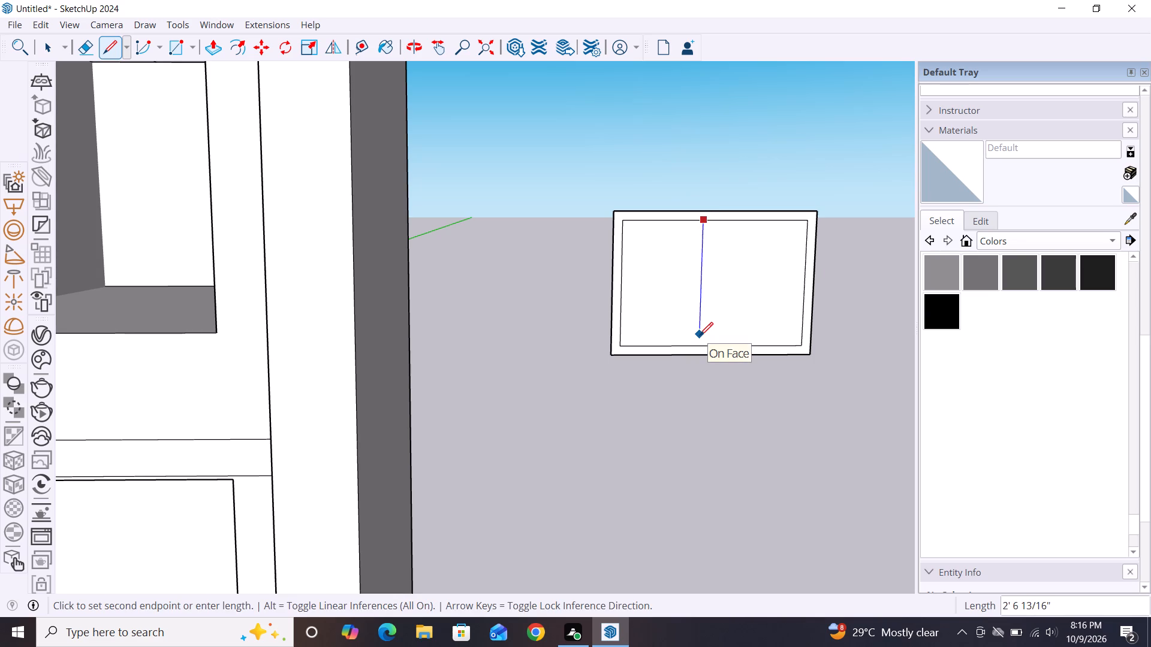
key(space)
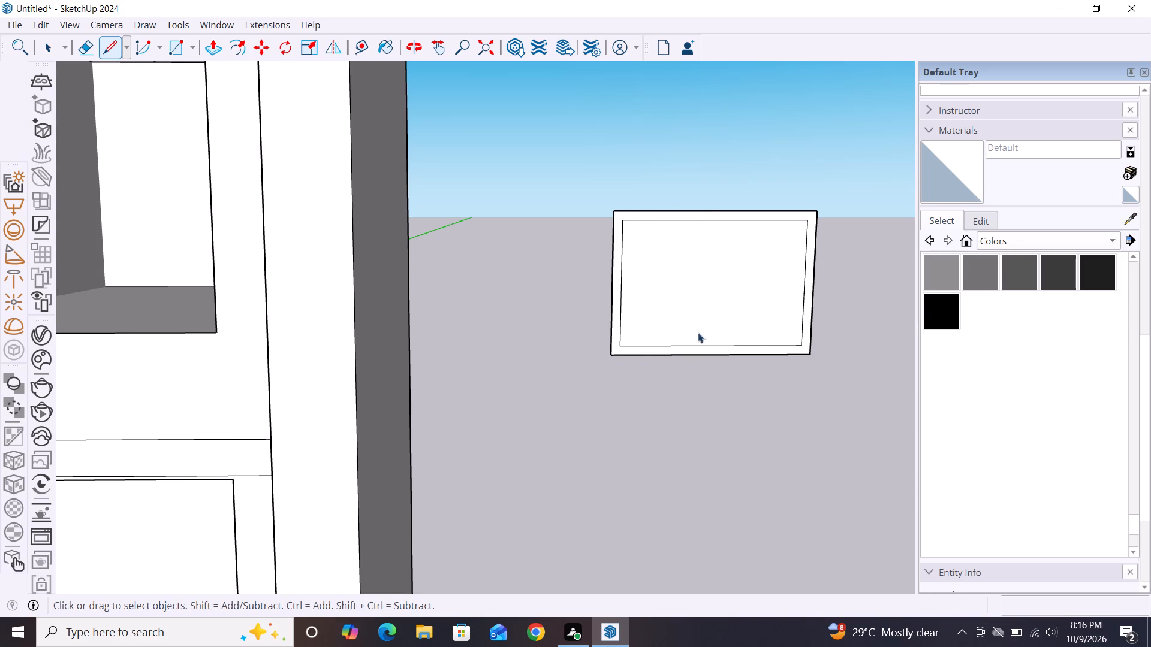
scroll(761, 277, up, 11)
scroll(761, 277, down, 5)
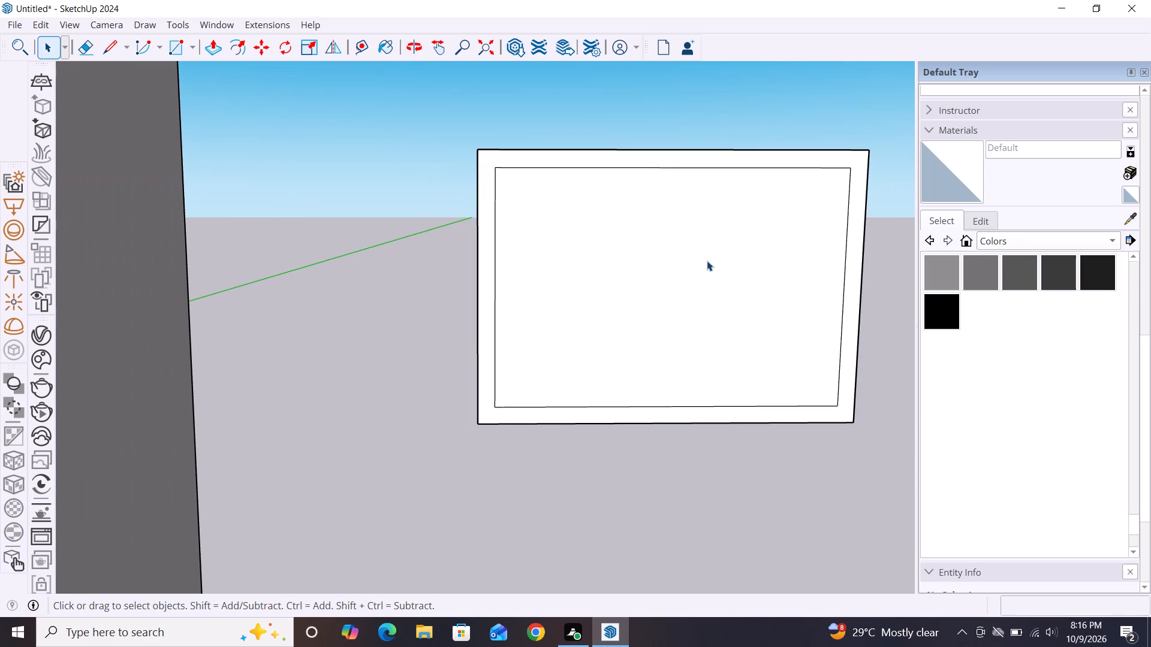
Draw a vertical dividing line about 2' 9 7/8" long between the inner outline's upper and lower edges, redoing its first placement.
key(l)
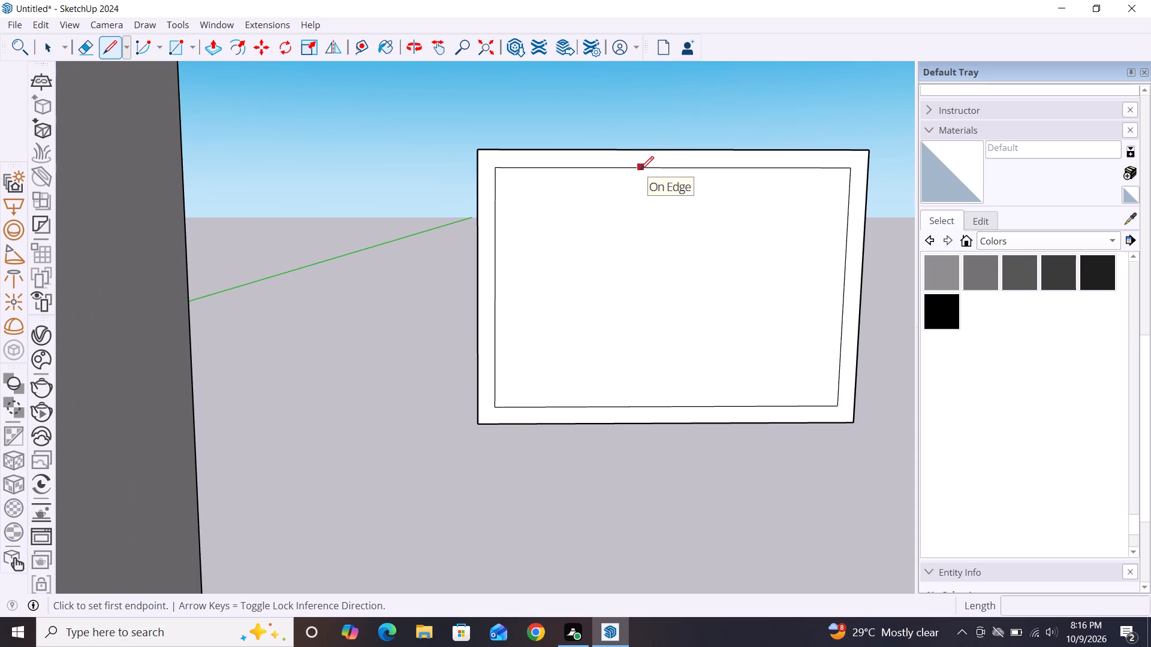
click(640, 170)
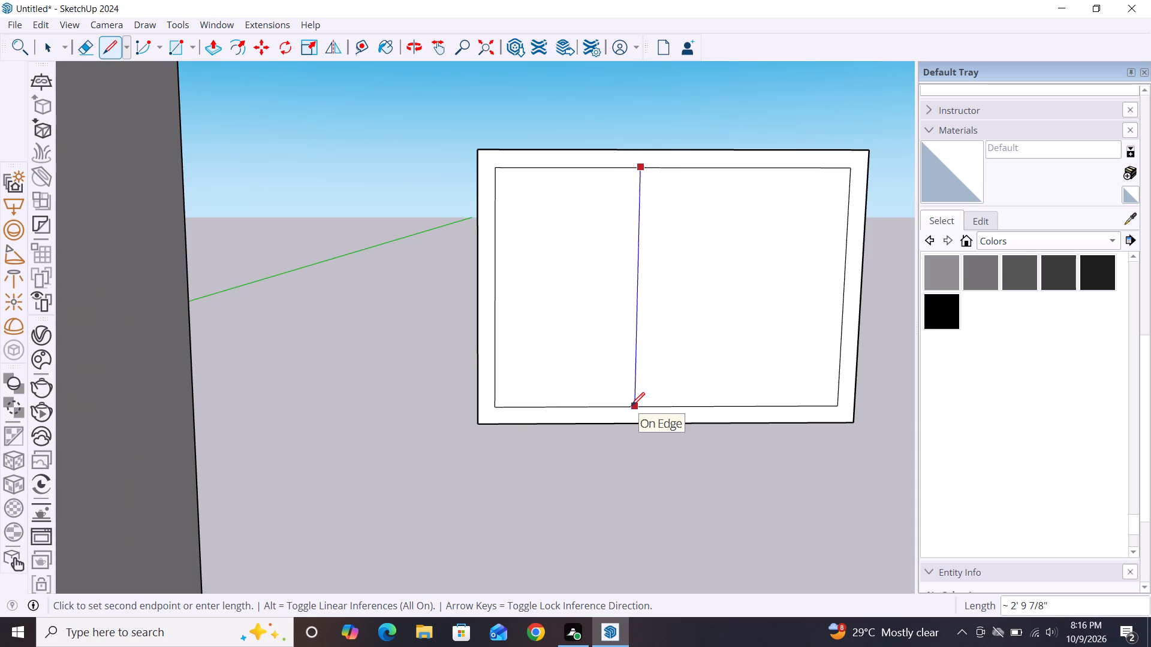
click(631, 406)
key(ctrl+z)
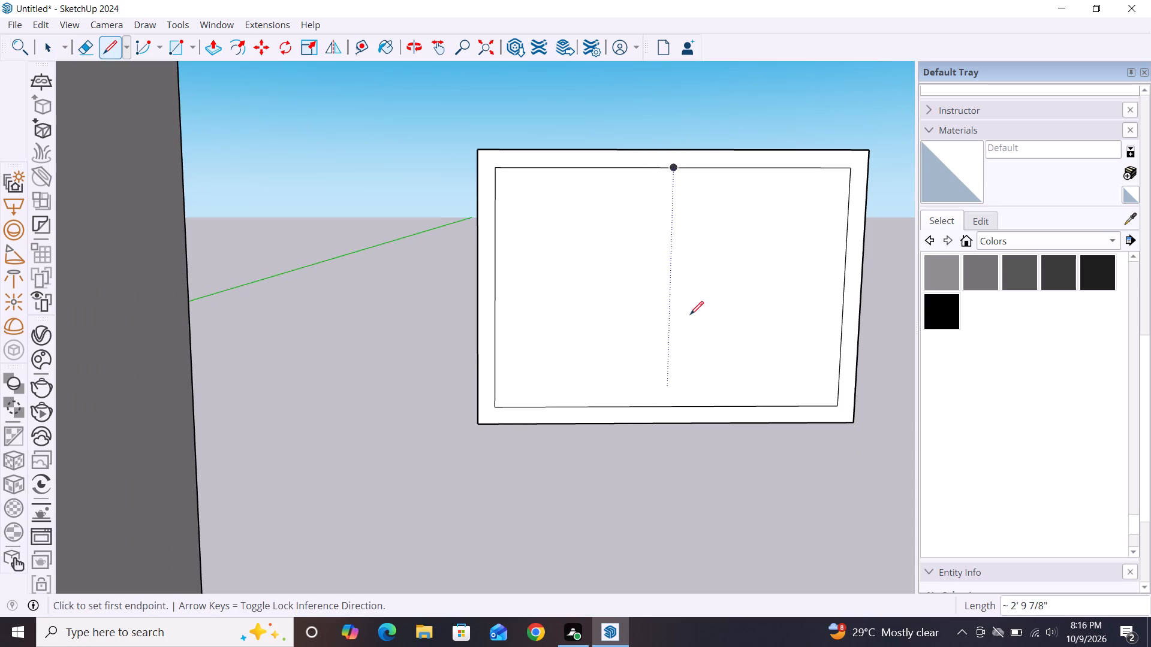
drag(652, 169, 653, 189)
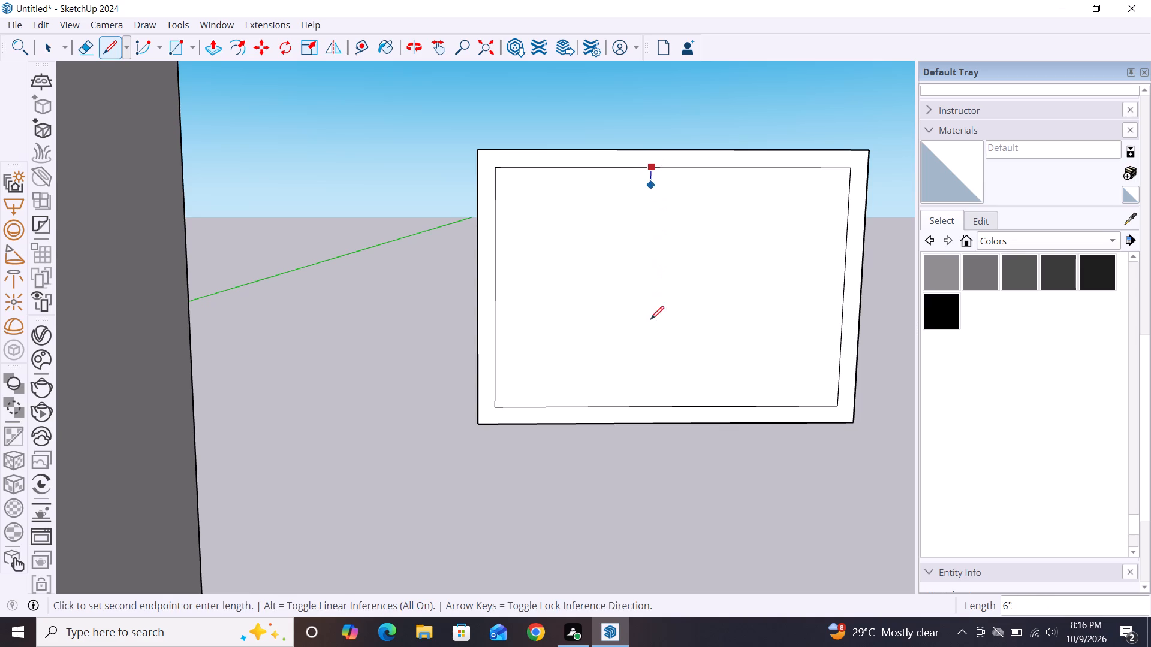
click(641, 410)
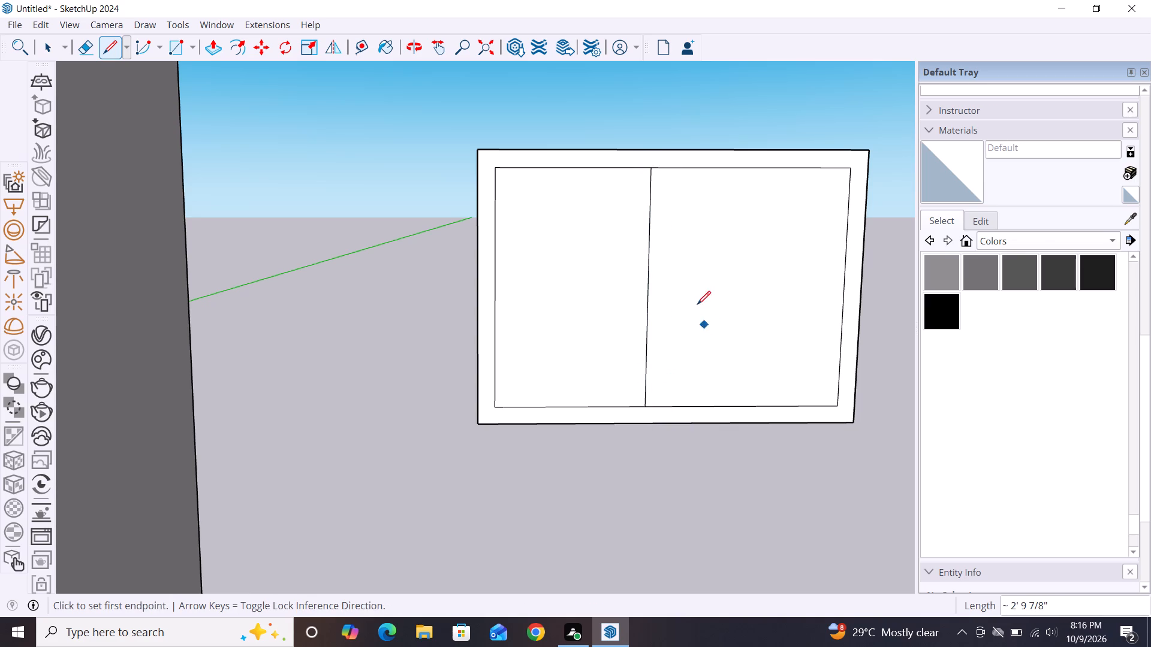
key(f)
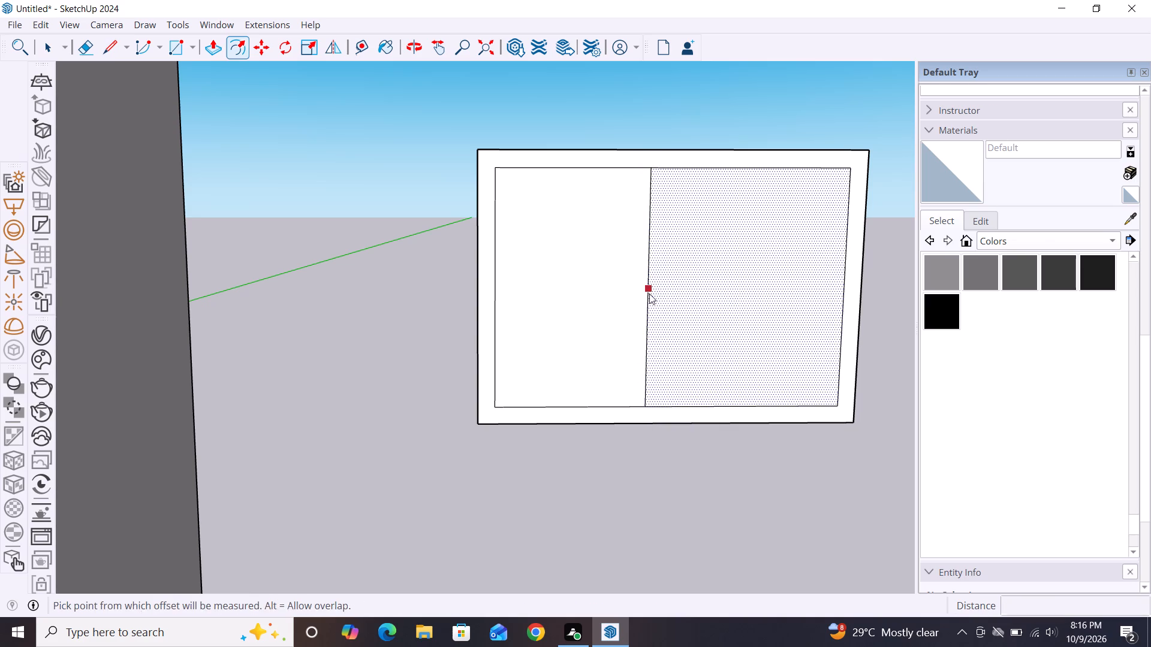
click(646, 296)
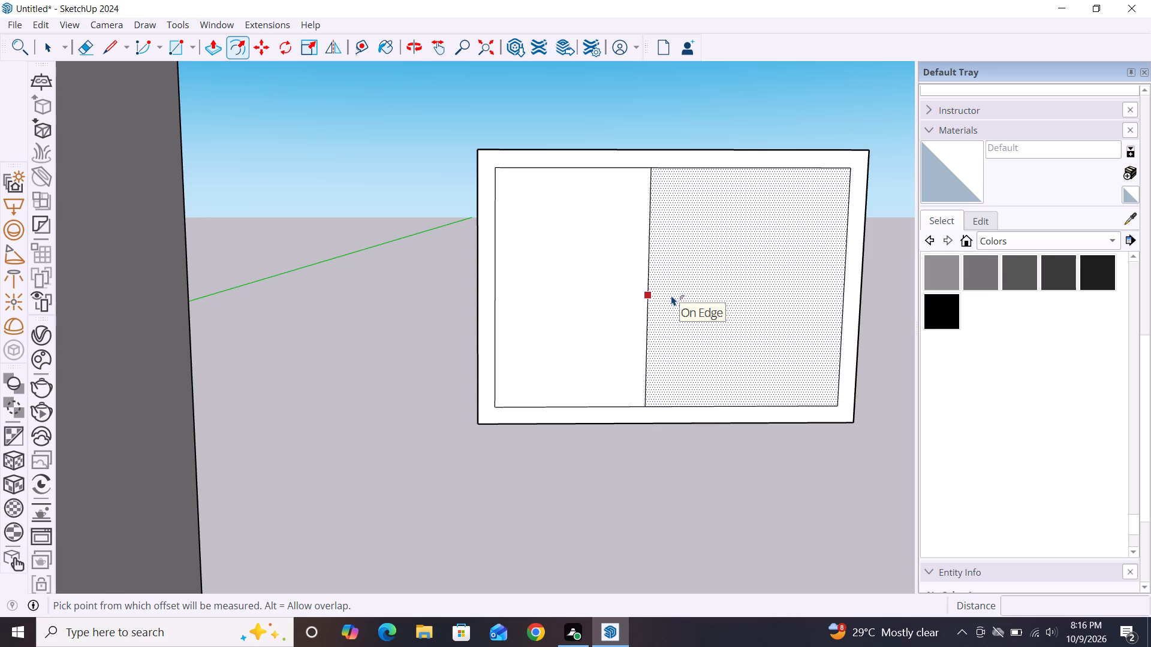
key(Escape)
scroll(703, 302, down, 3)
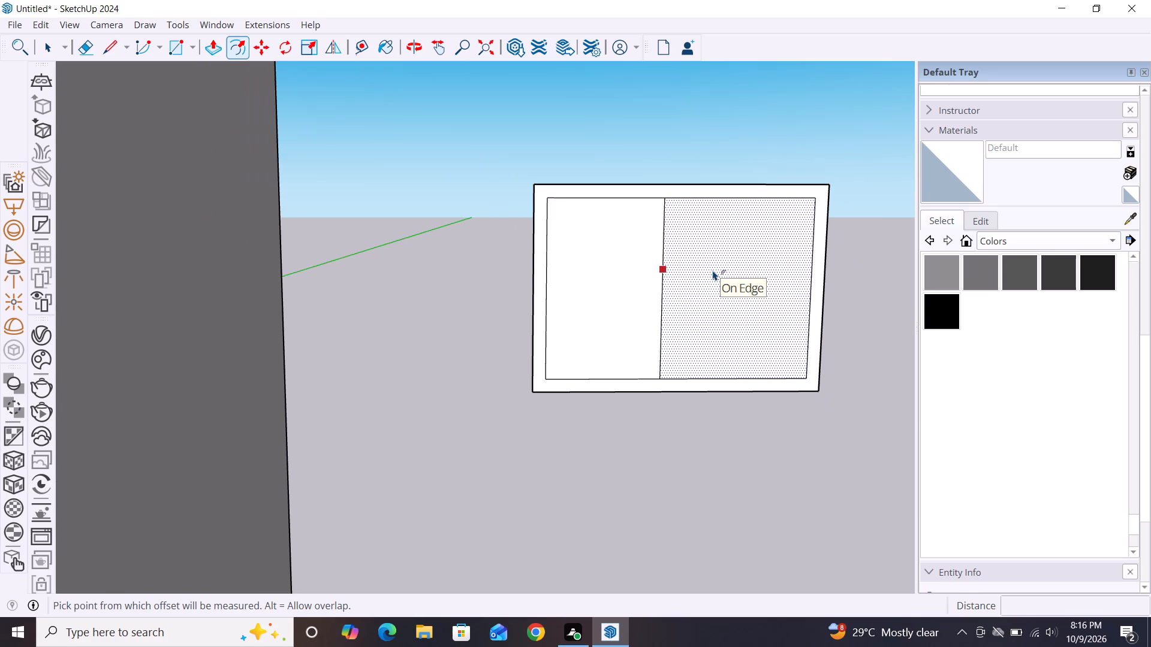
Undo the window edits back to the two original panes and middle bar, before the border offset, and clear the selection.
key(ctrl+z)
key(ctrl+z)
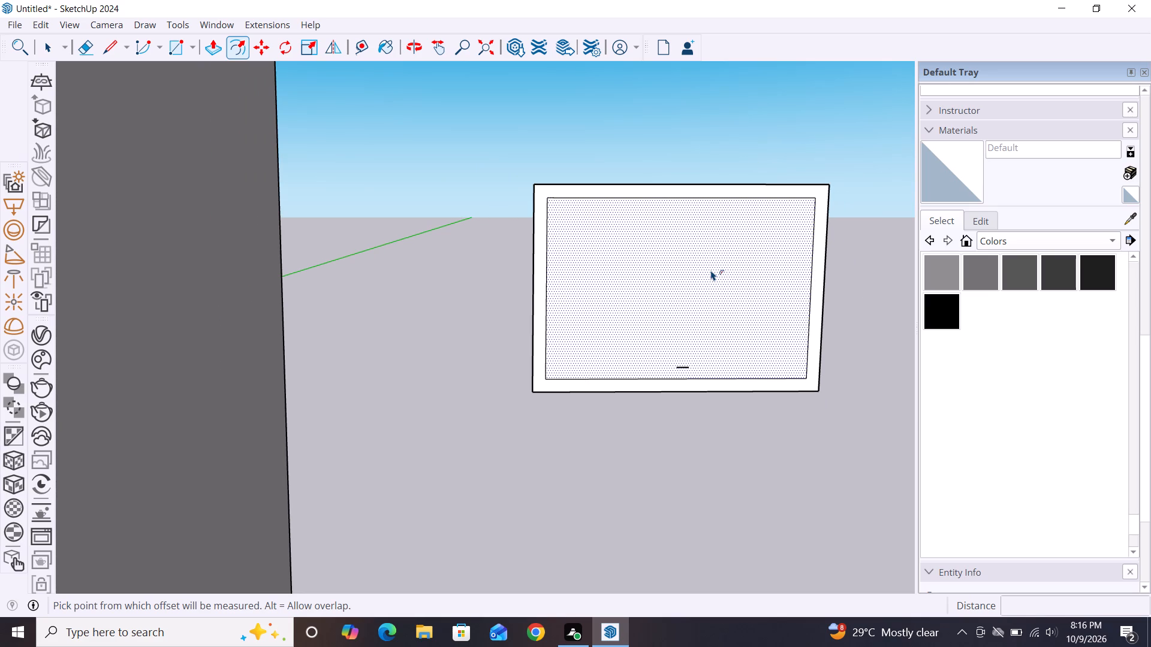
key(ctrl+z)
key(ctrl+z)
key(ctrl+z)
key(ctrl+z)
key(ctrl+z)
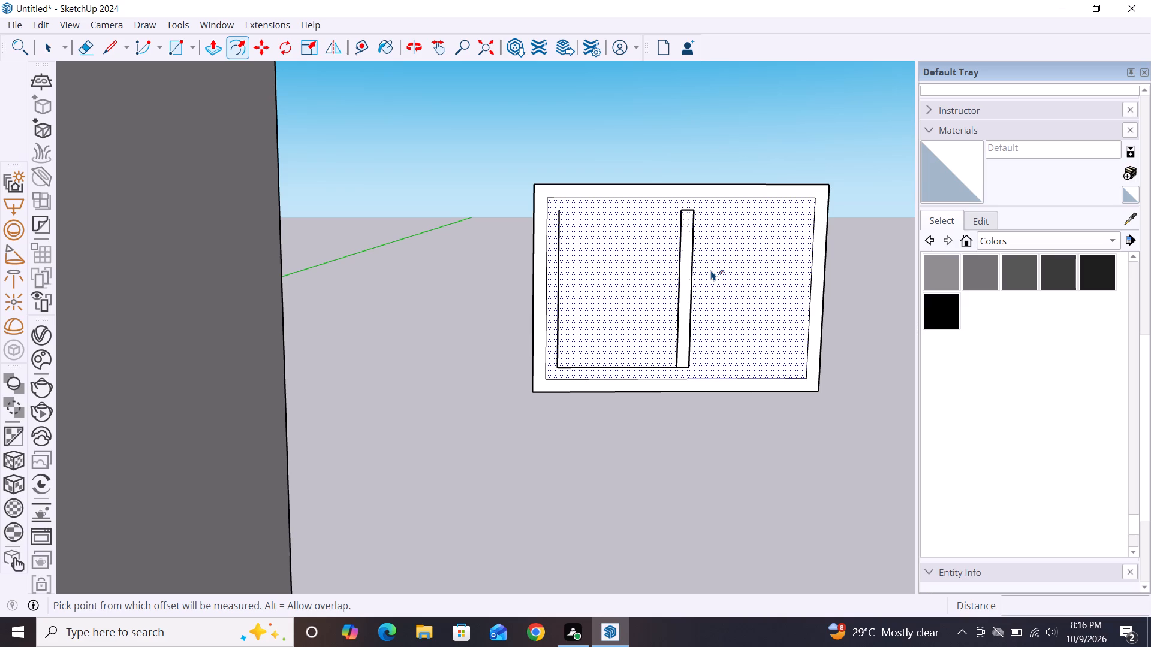
key(ctrl+z)
key(ctrl+z)
key(ctrl+z)
key(ctrl+z)
key(ctrl+z)
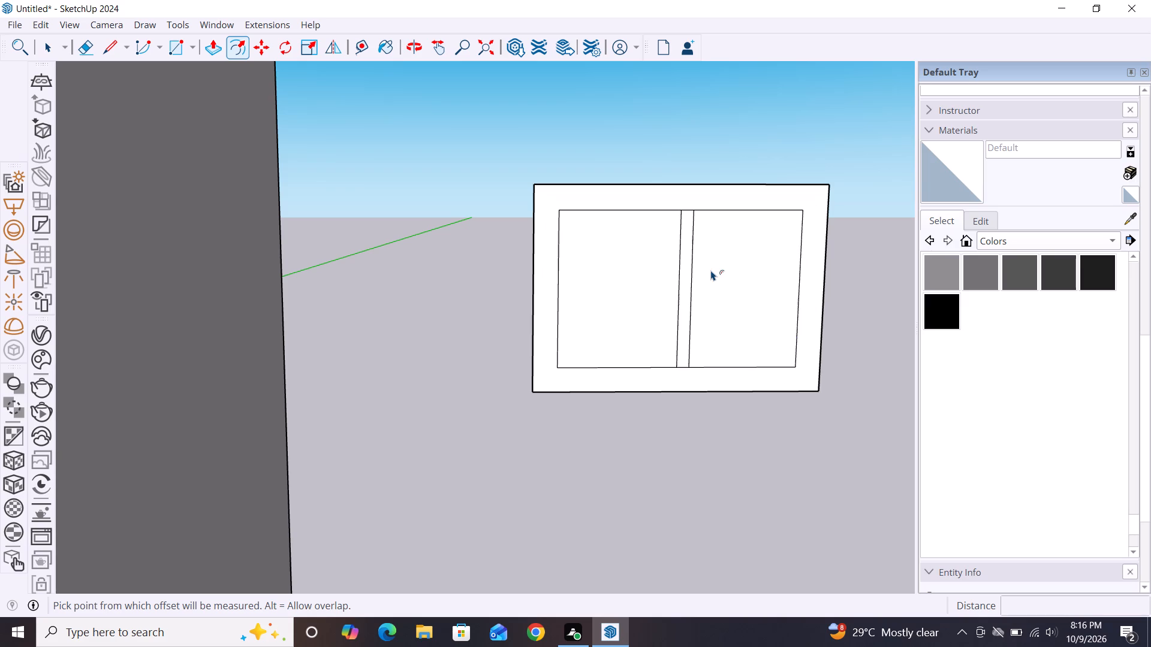
scroll(589, 241, down, 3)
key(space)
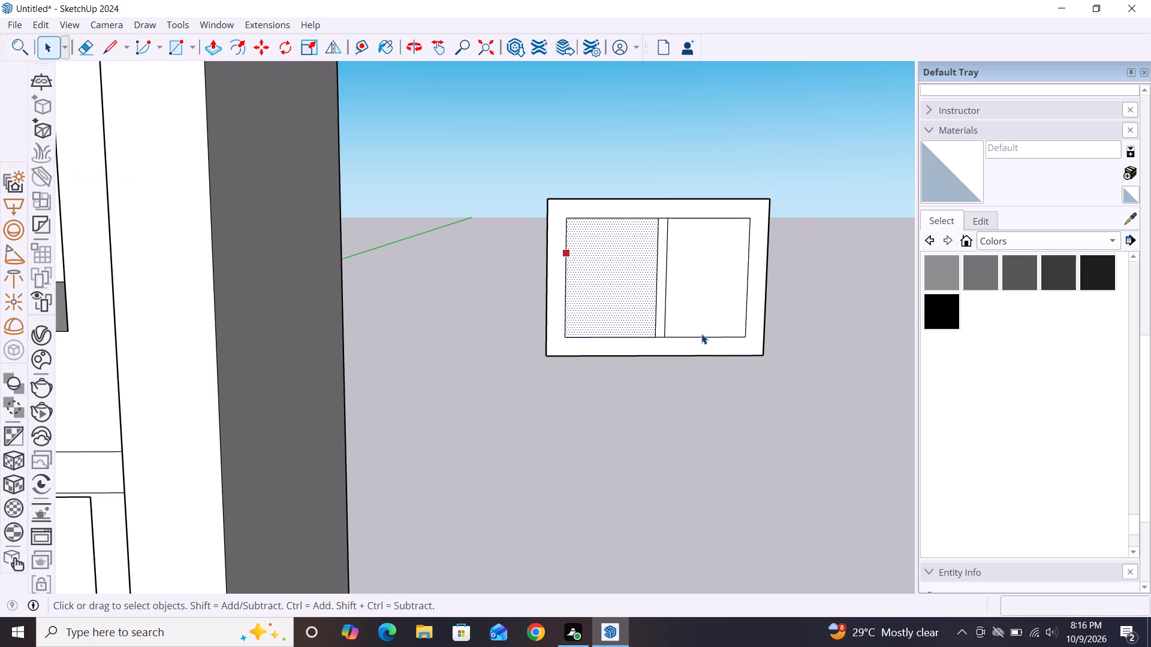
double_click(818, 324)
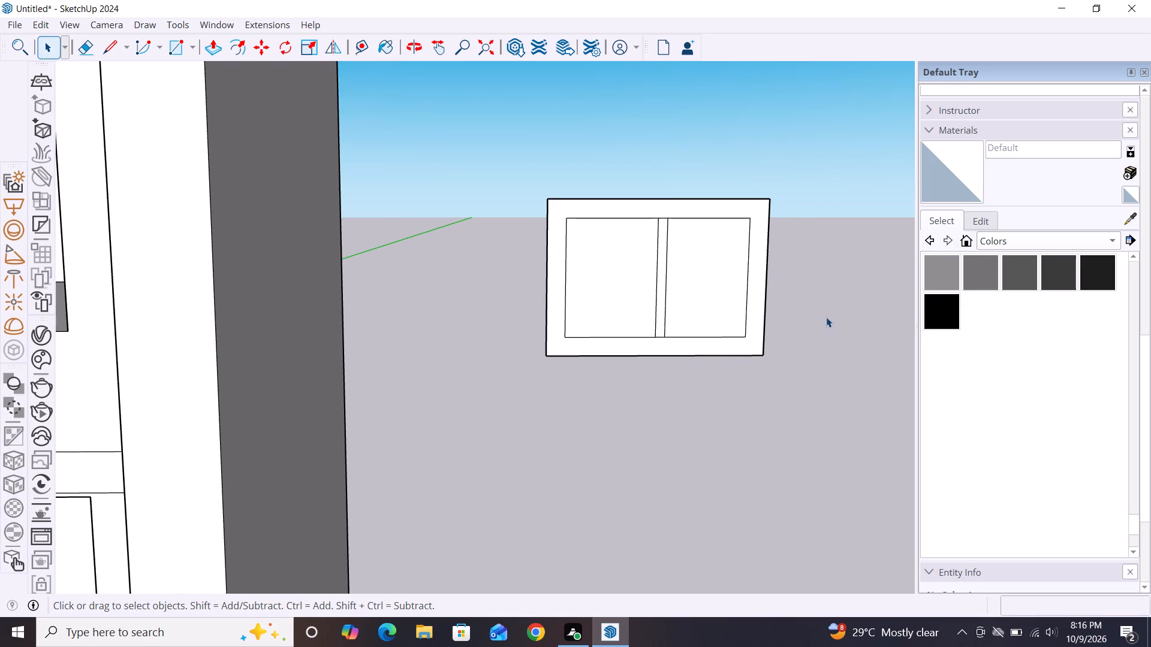
Paint the separate window's outer frame and middle bar with Color M08.
scroll(826, 317, down, 2)
click(1089, 264)
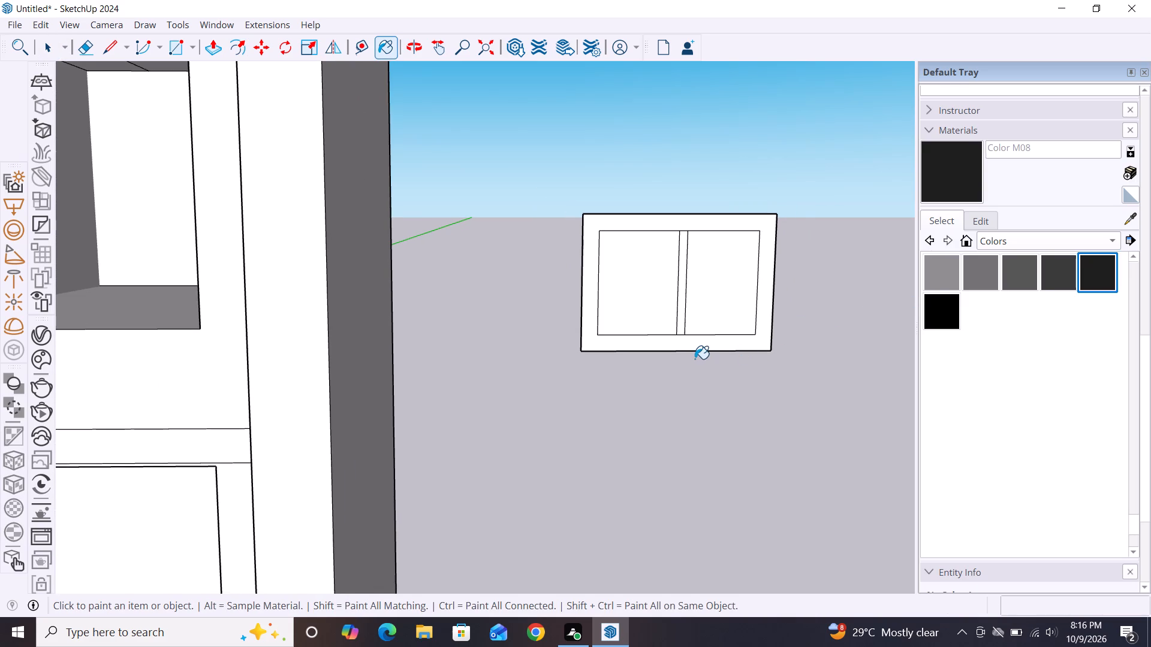
click(695, 359)
click(699, 350)
click(681, 321)
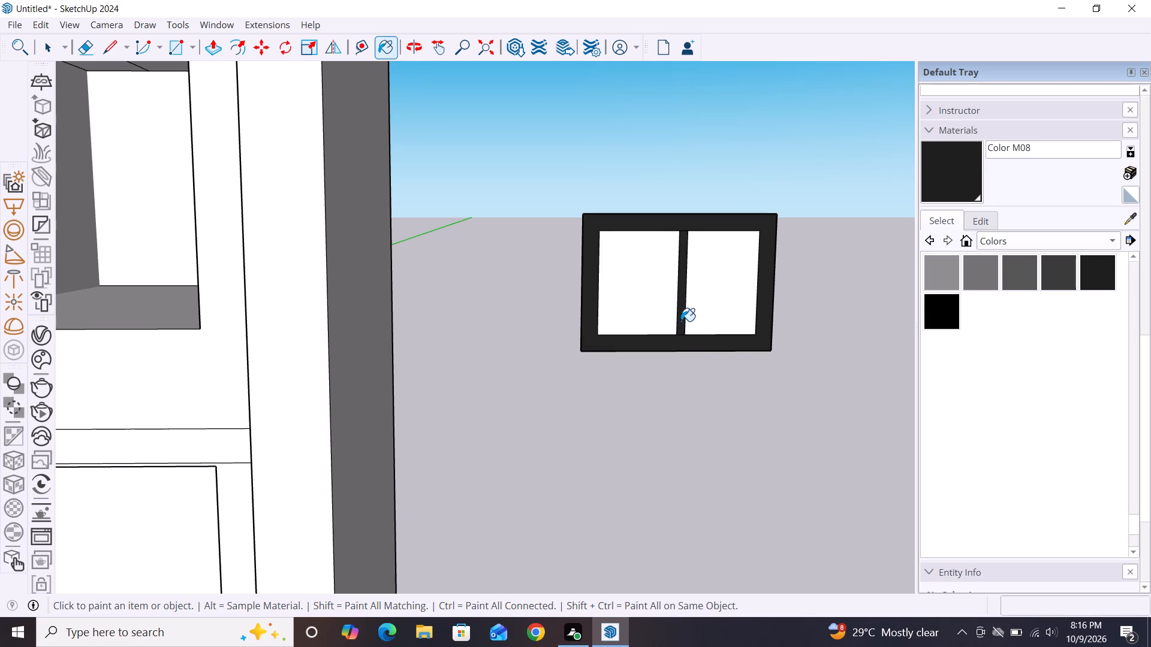
Paint both window panes with Translucent Glass Blue from the Glass and Mirrors collection.
scroll(814, 376, down, 9)
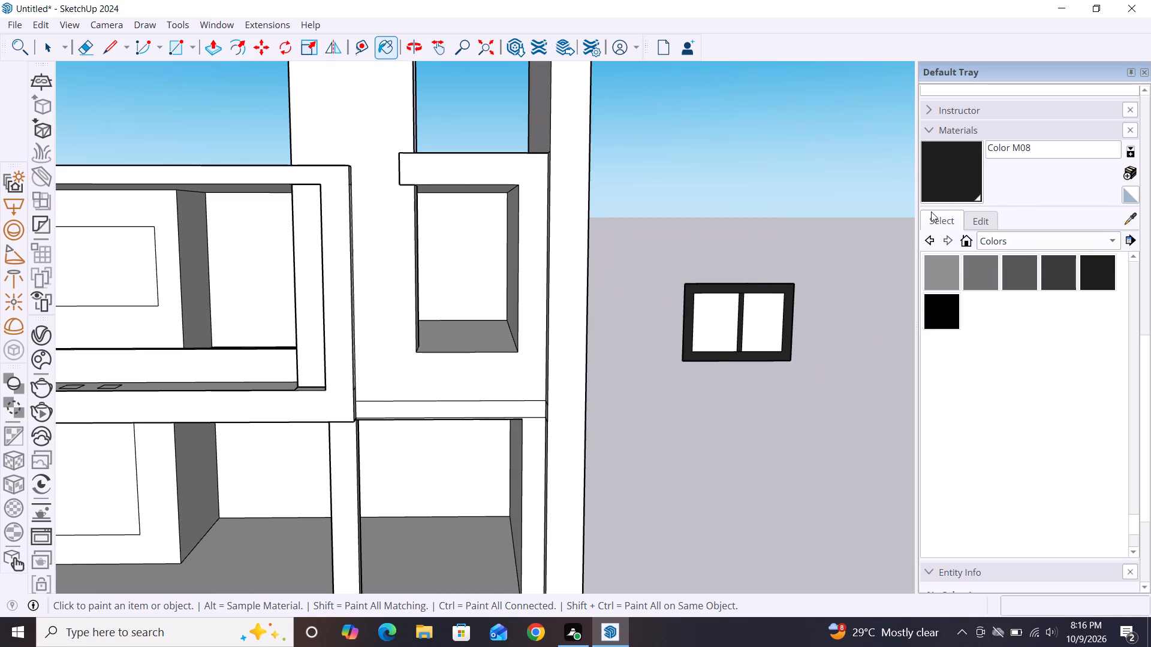
click(942, 223)
click(1113, 241)
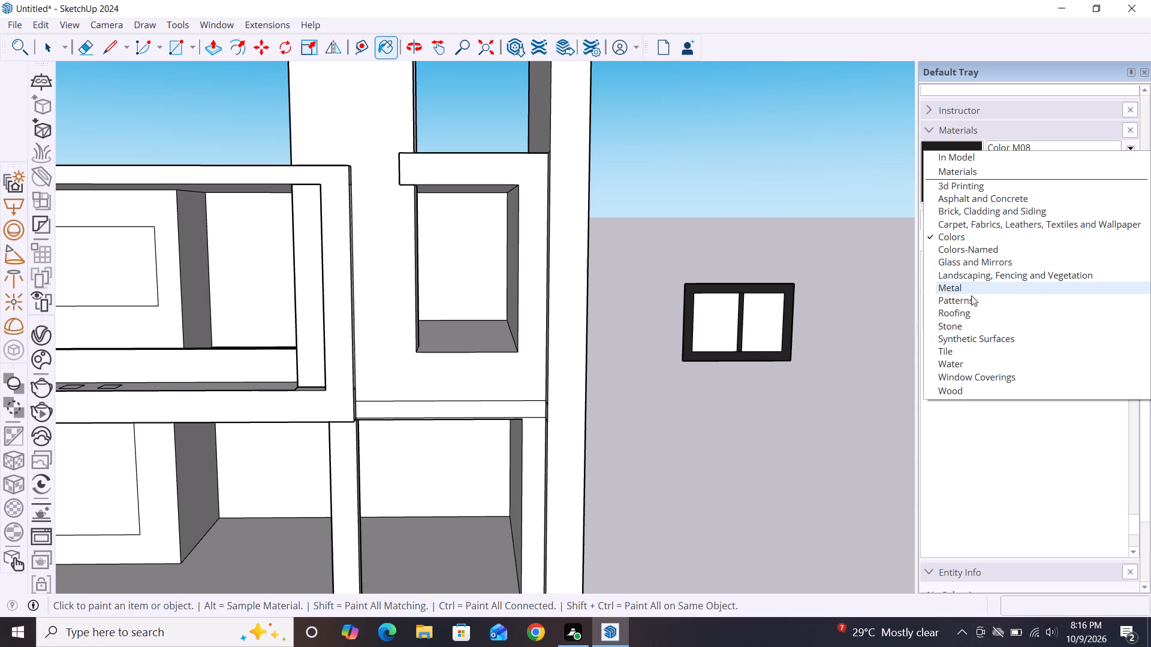
click(981, 258)
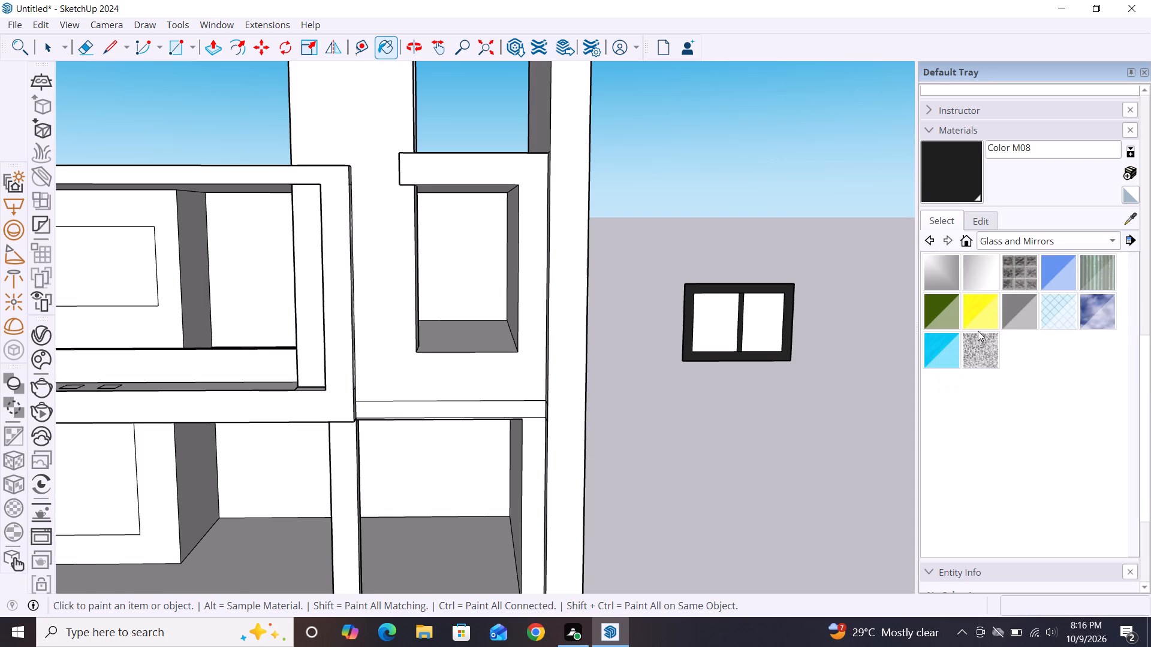
scroll(1059, 323, down, 1)
click(1045, 279)
click(770, 326)
click(721, 329)
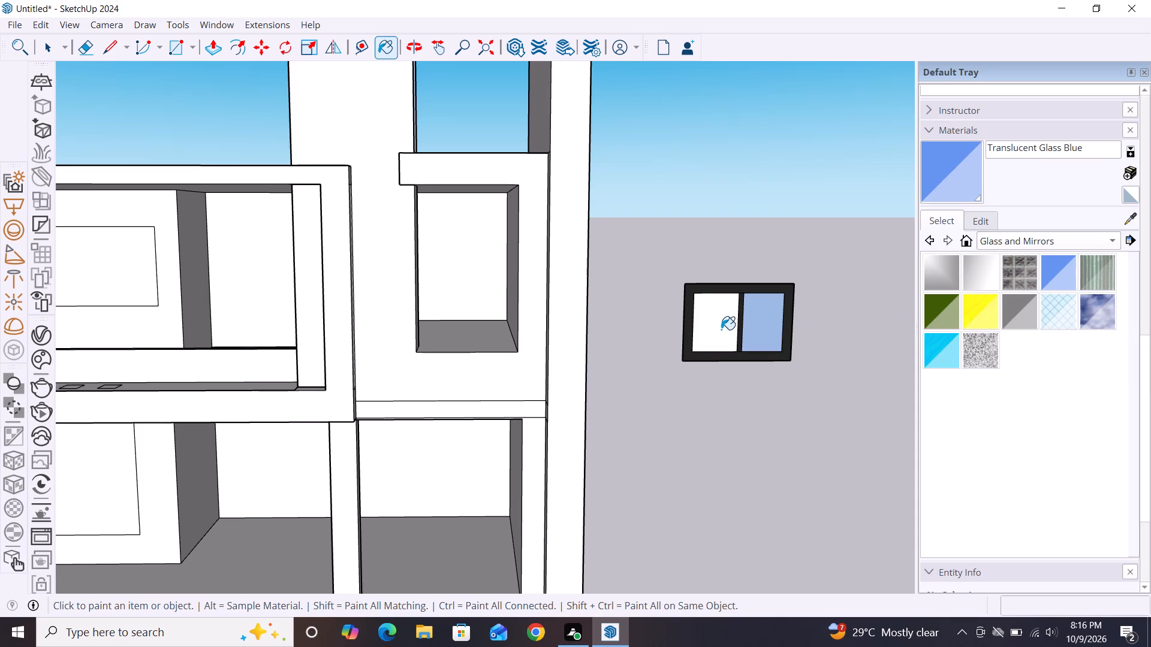
Set the opacity of the Translucent Glass Blue material to 25.
click(983, 226)
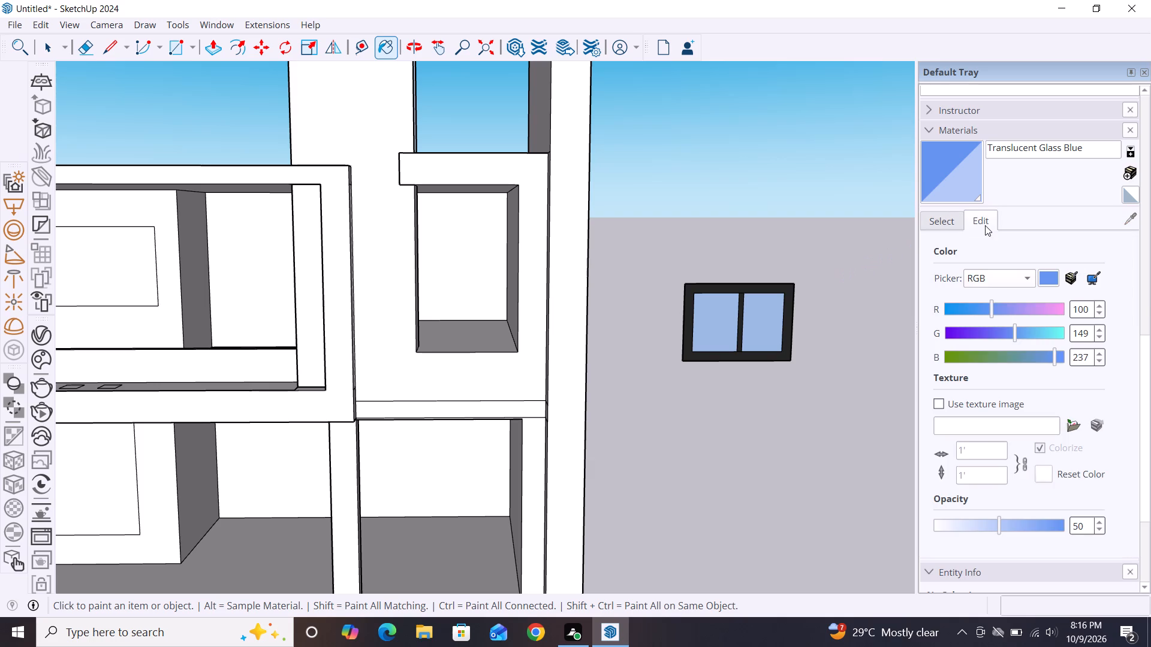
click(987, 526)
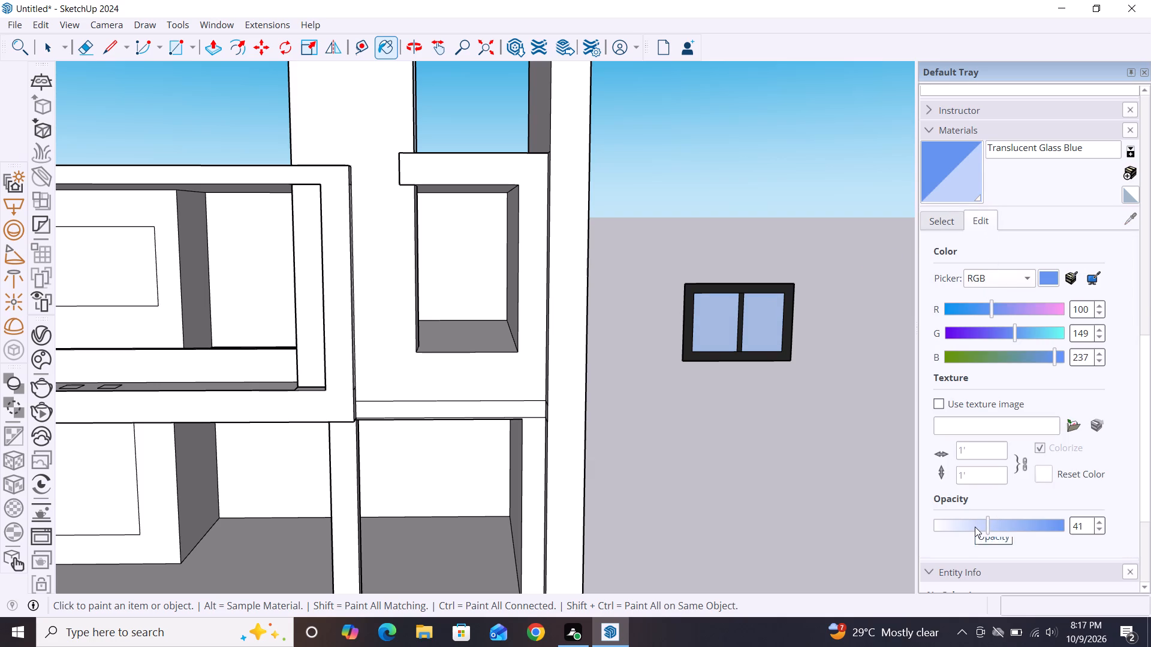
click(977, 527)
click(951, 529)
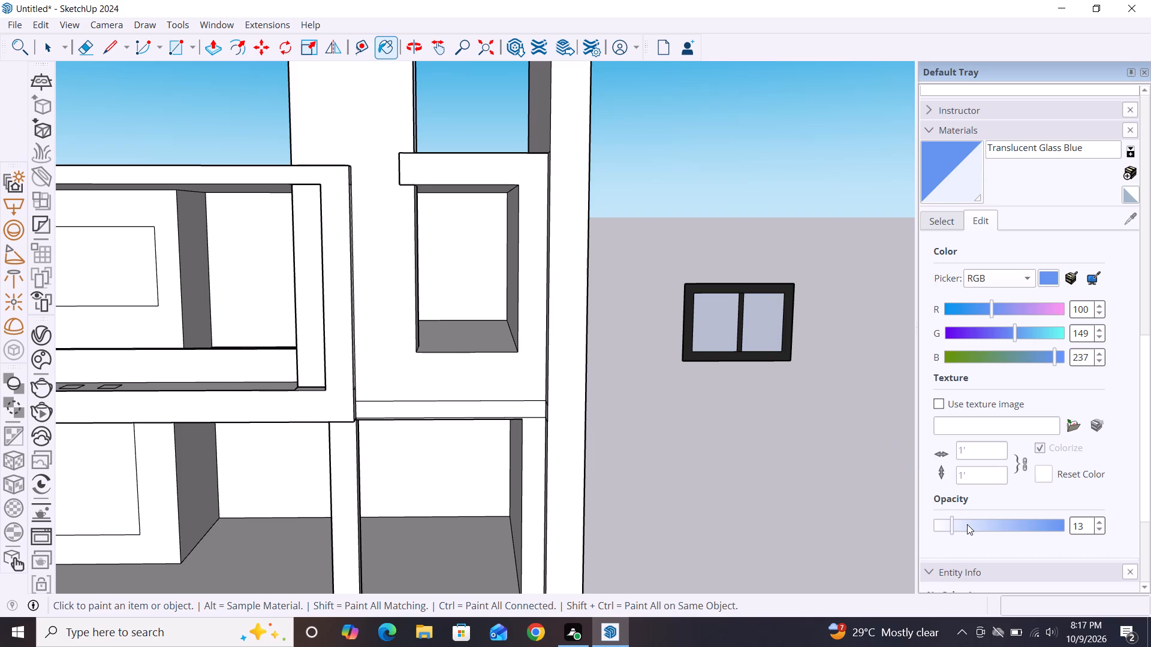
click(967, 524)
key(space)
key(space)
click(817, 447)
key(space)
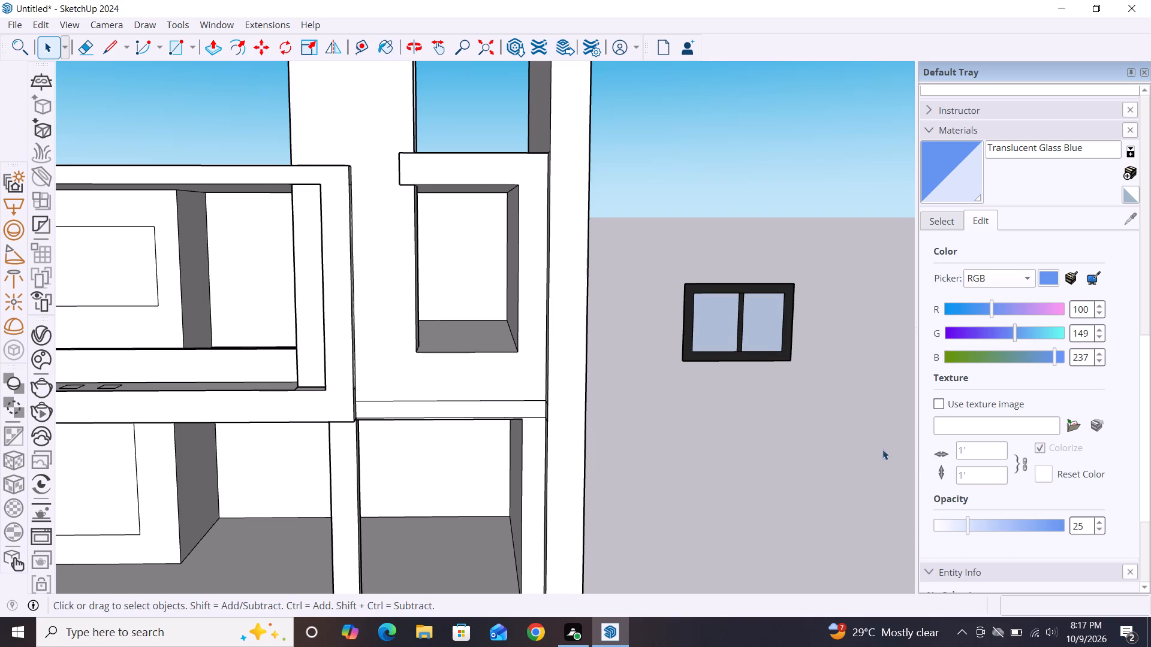
Select the entire separate window, frame, middle bar and both panes, and make it a group.
scroll(1000, 402, down, 1)
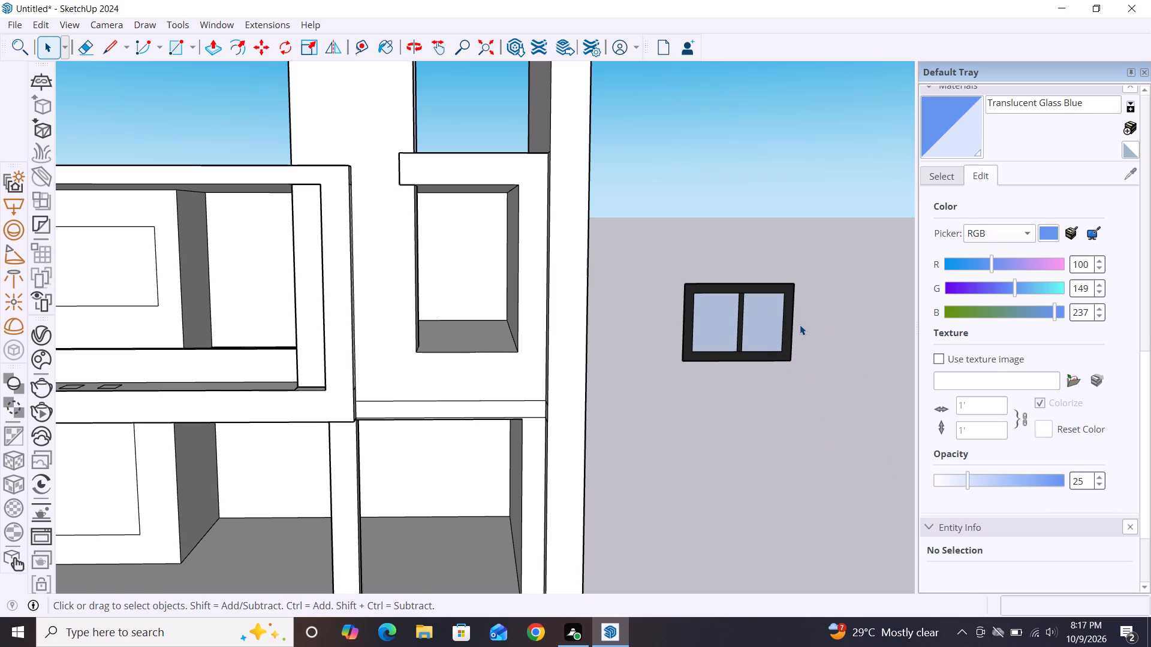
click(800, 325)
click(778, 334)
click(824, 373)
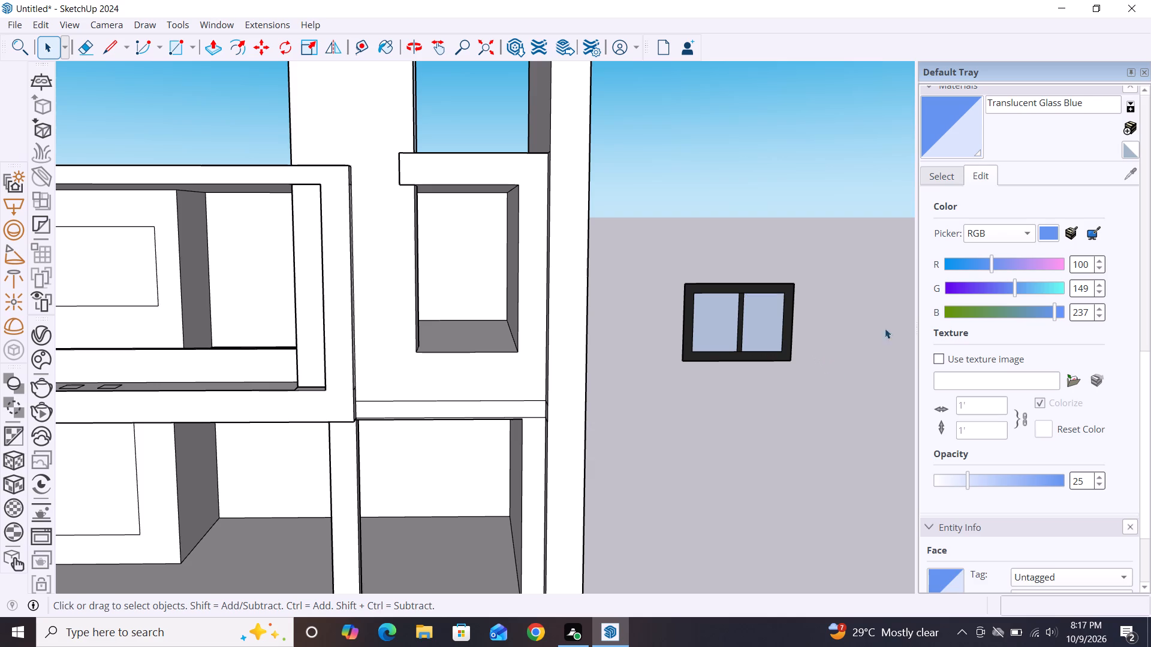
drag(837, 246, 616, 483)
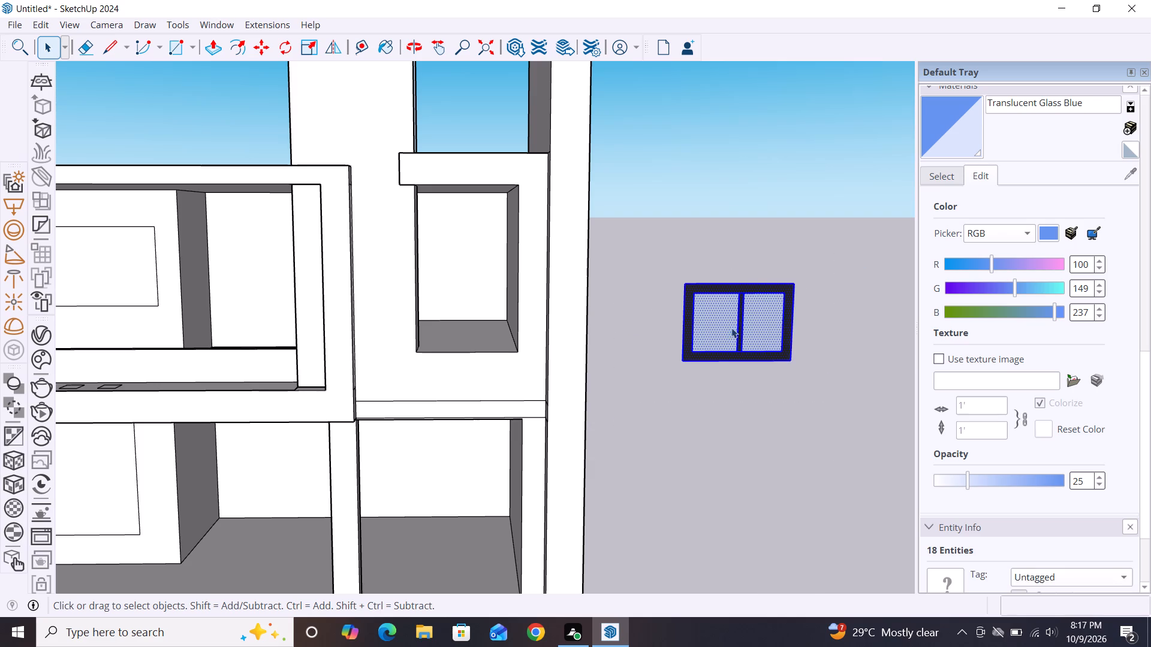
right_click(731, 328)
click(787, 473)
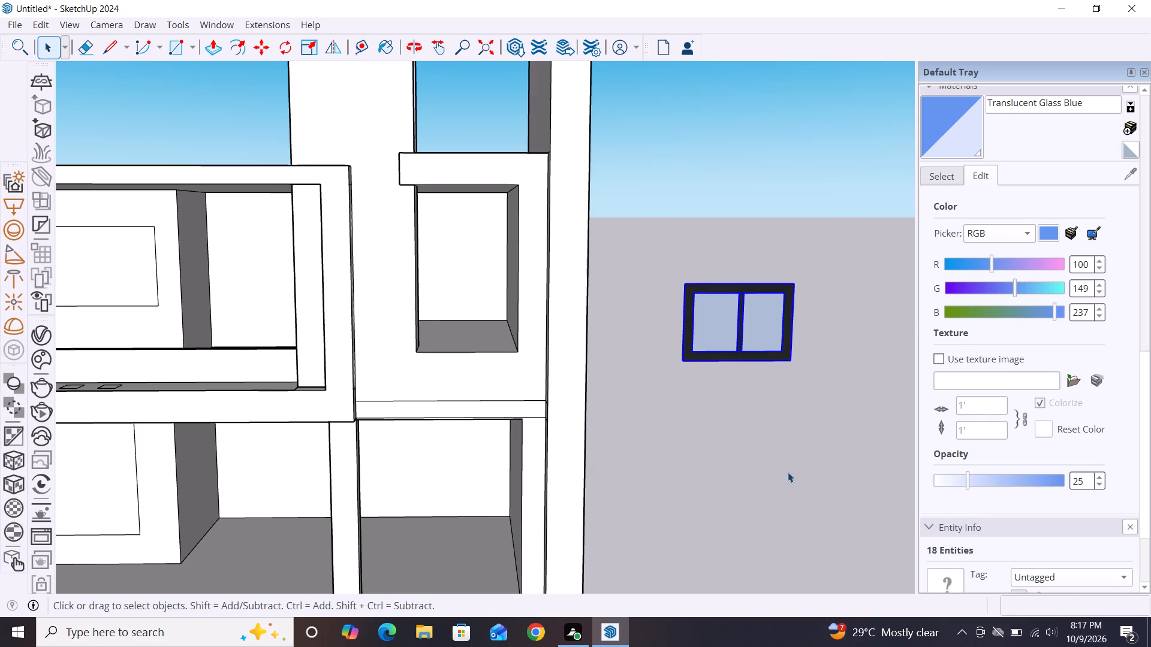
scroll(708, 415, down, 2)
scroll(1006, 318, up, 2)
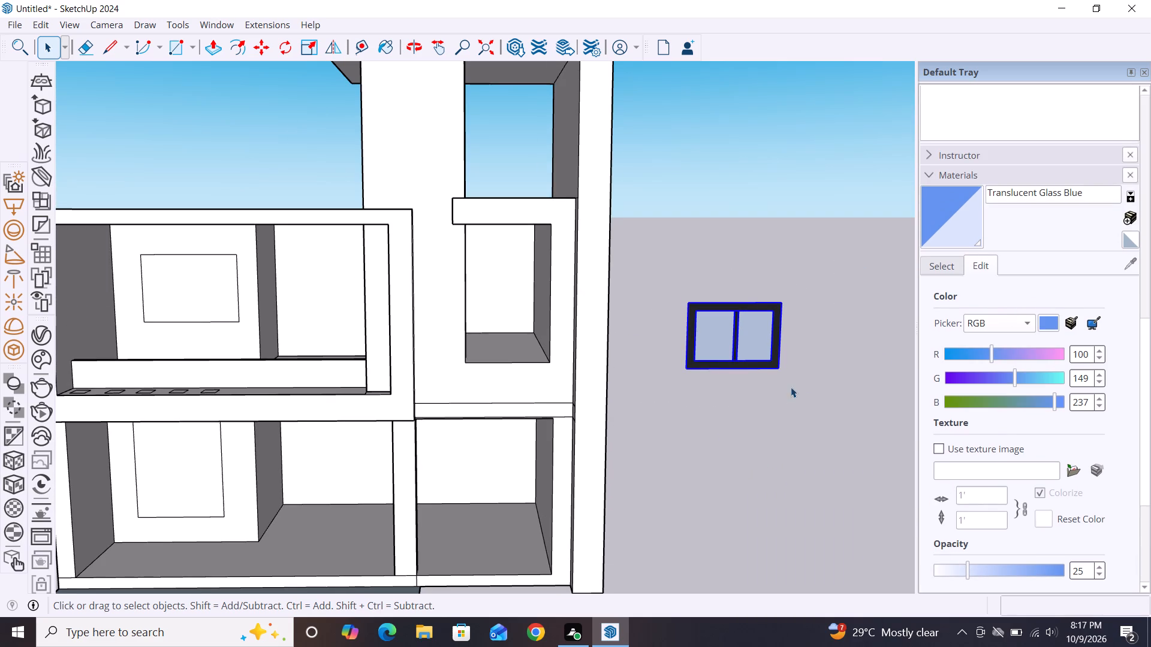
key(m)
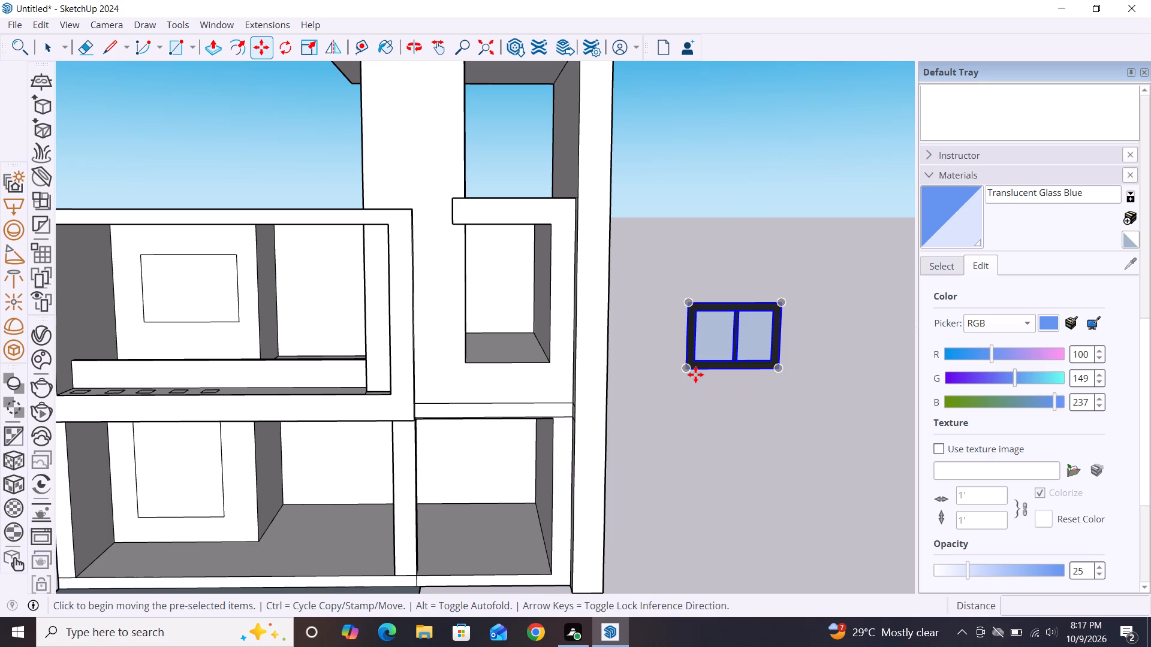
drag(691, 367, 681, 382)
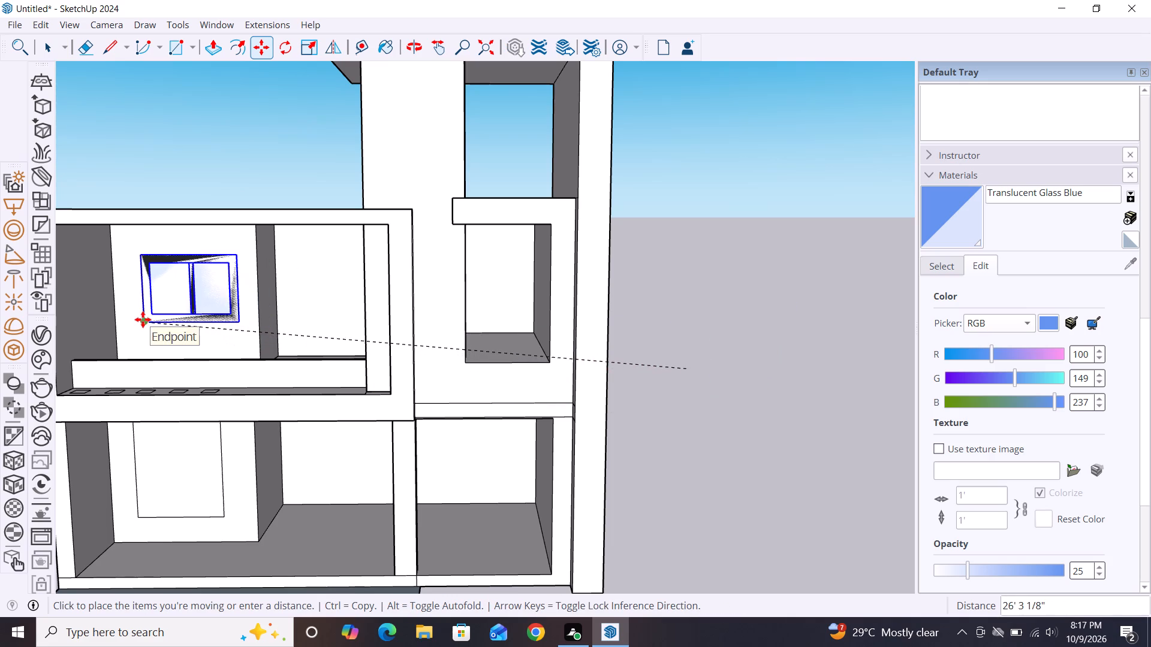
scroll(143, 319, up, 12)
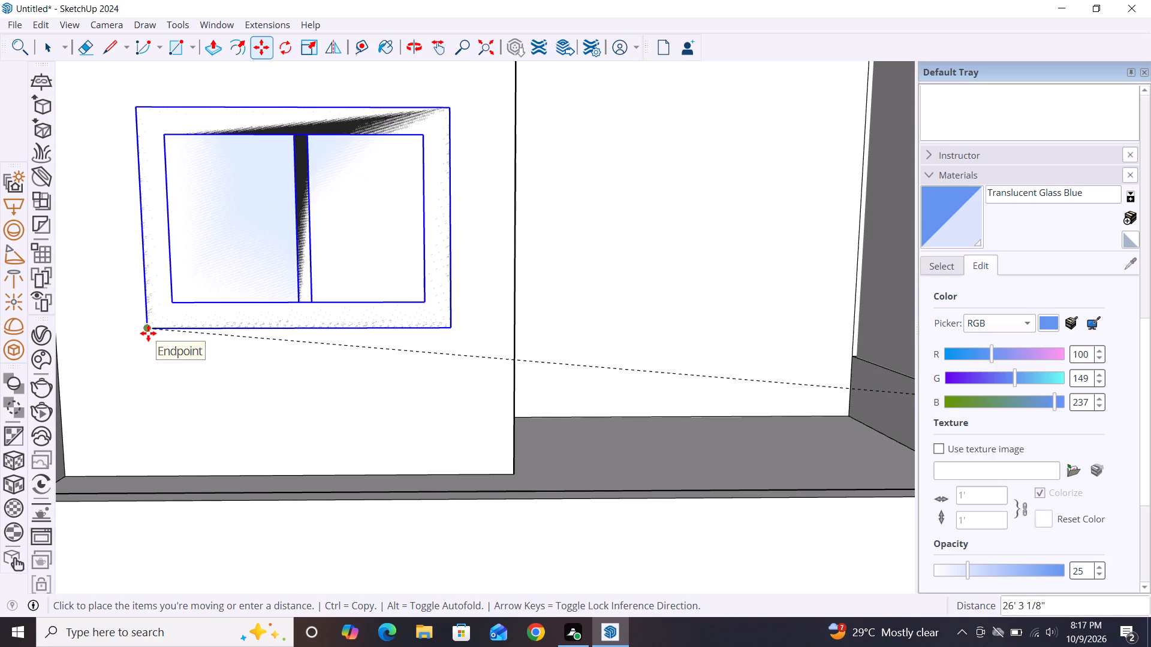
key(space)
Delete the upper-floor window rectangle's face and the face behind it to cut an opening through the wall.
scroll(218, 368, down, 4)
click(327, 294)
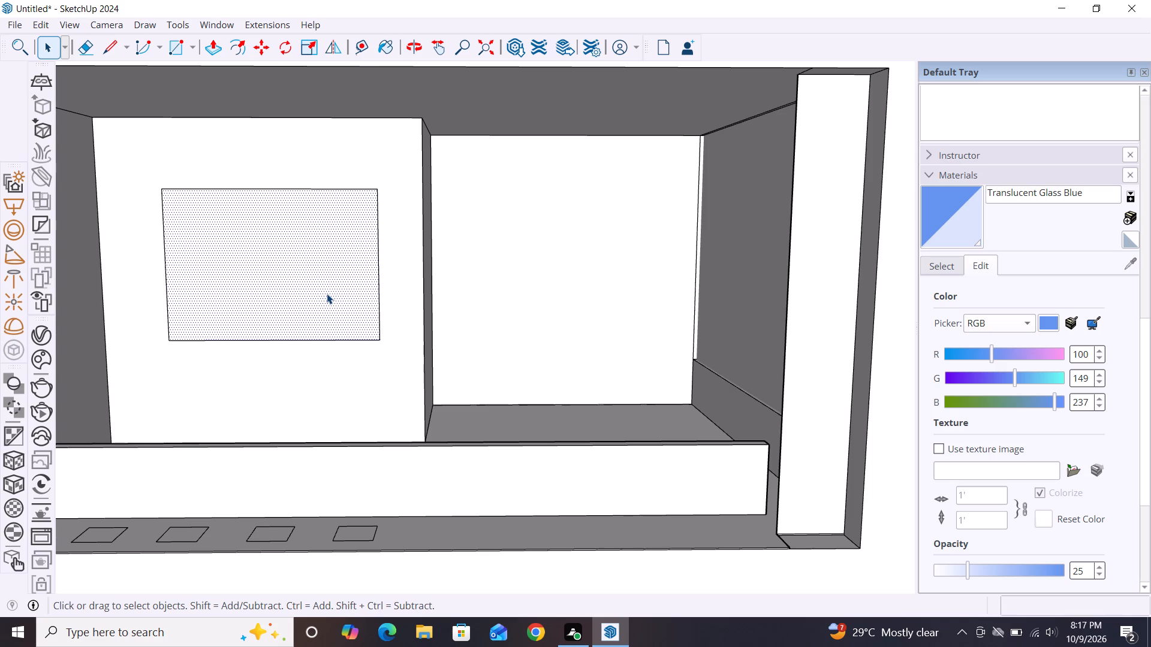
key(Delete)
click(321, 297)
key(Delete)
scroll(309, 302, down, 2)
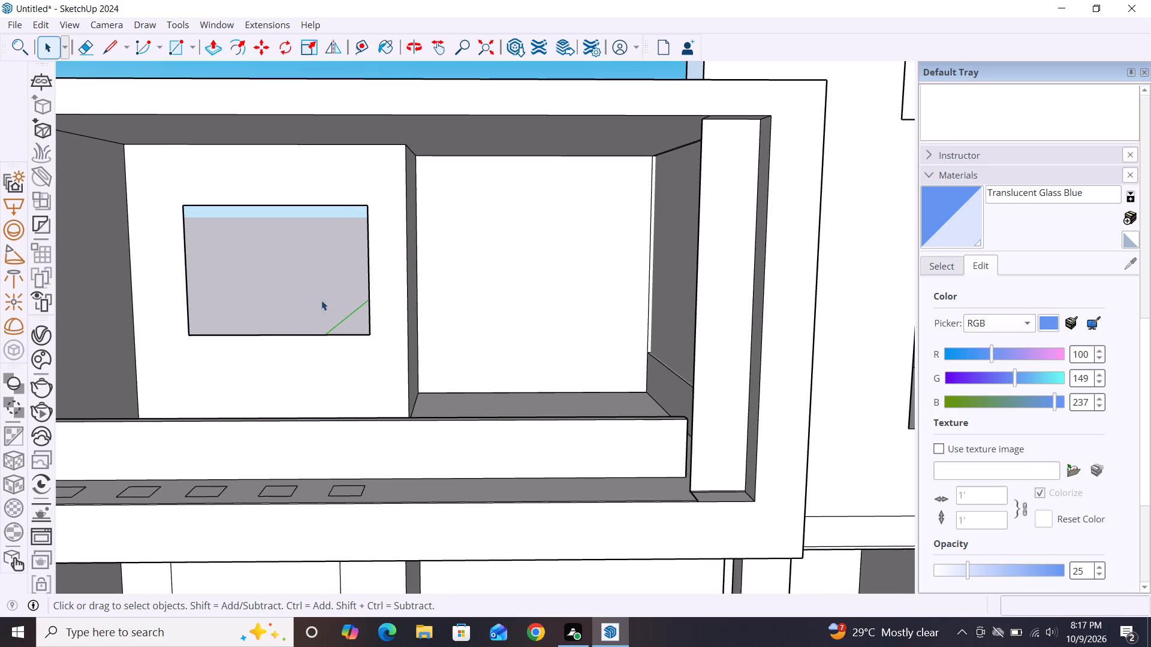
Move the grouped window by its lower-left corner onto the matching corner of the upper-floor wall opening, then clear the selection.
scroll(448, 266, down, 9)
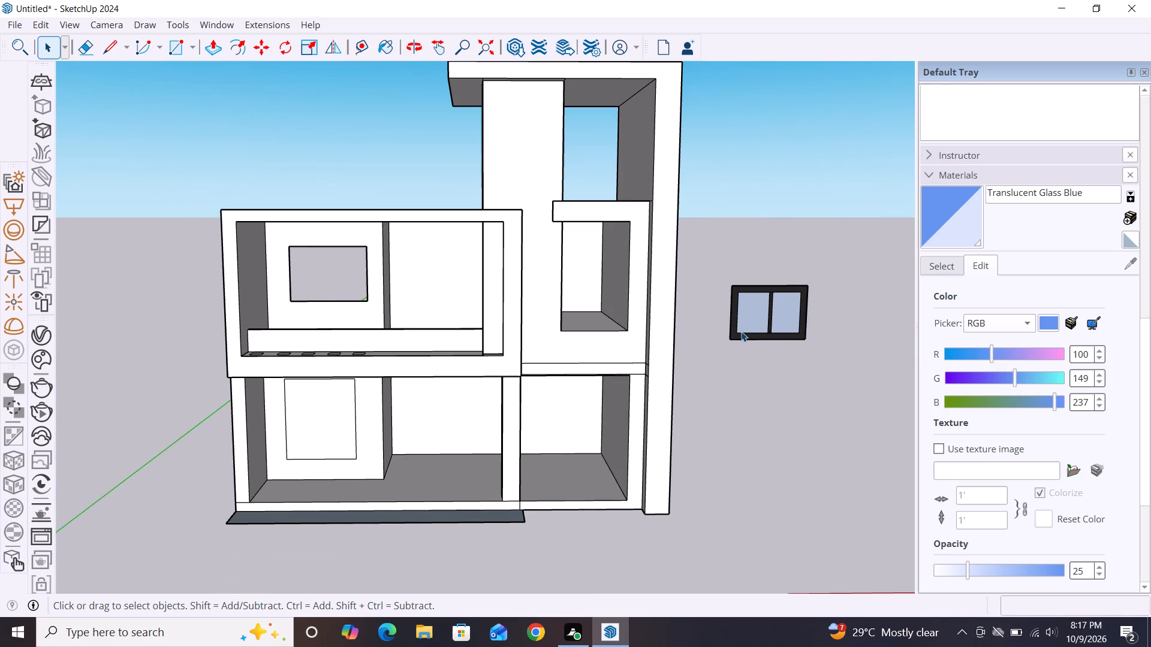
click(744, 331)
key(m)
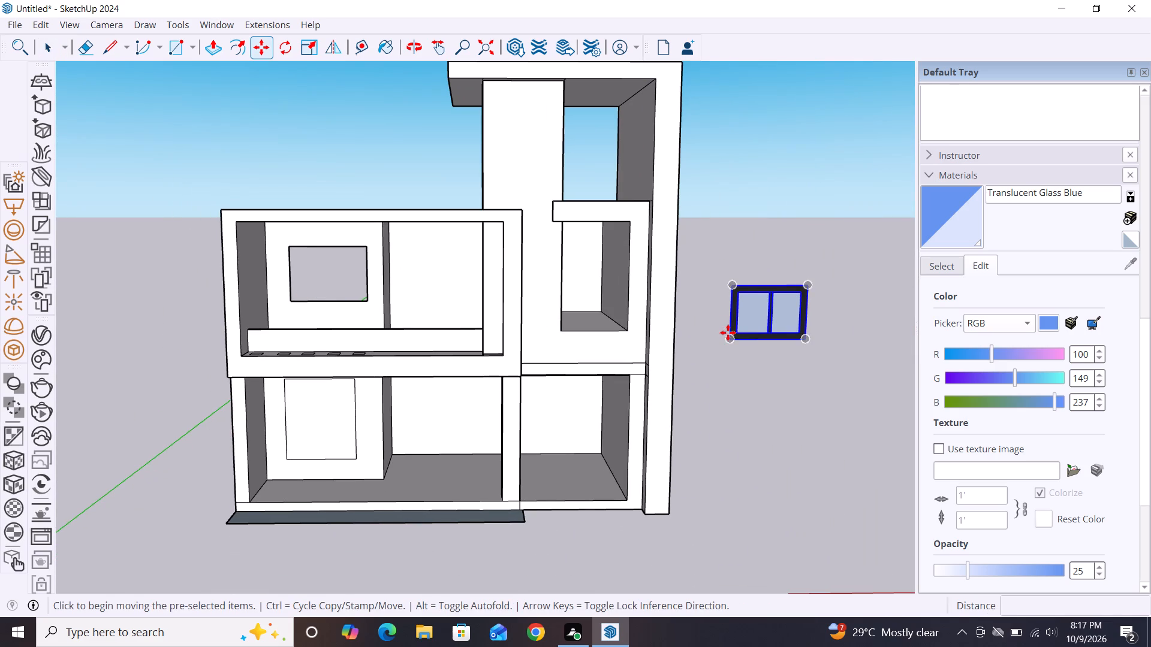
click(732, 339)
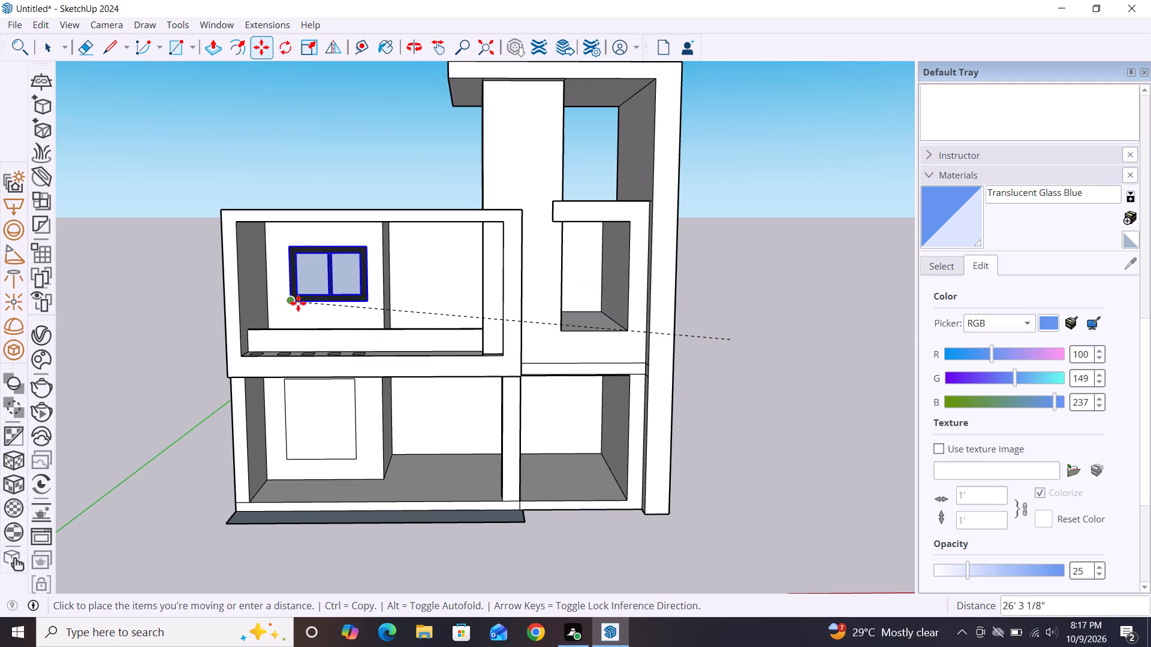
scroll(298, 303, up, 13)
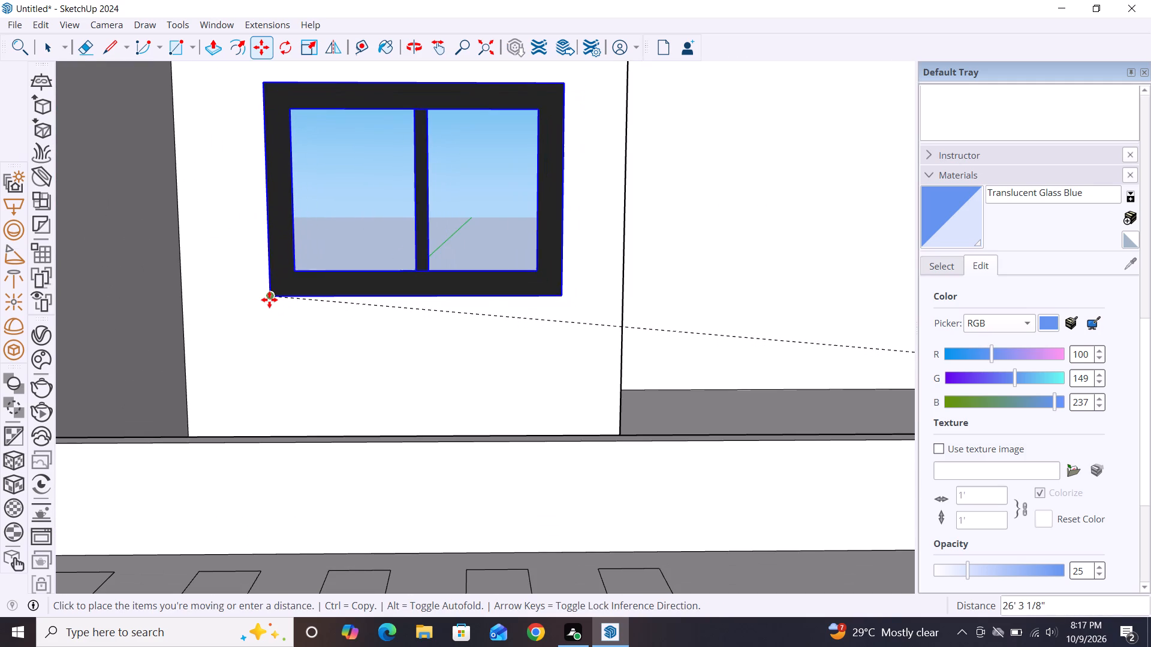
click(269, 300)
key(space)
scroll(352, 225, down, 5)
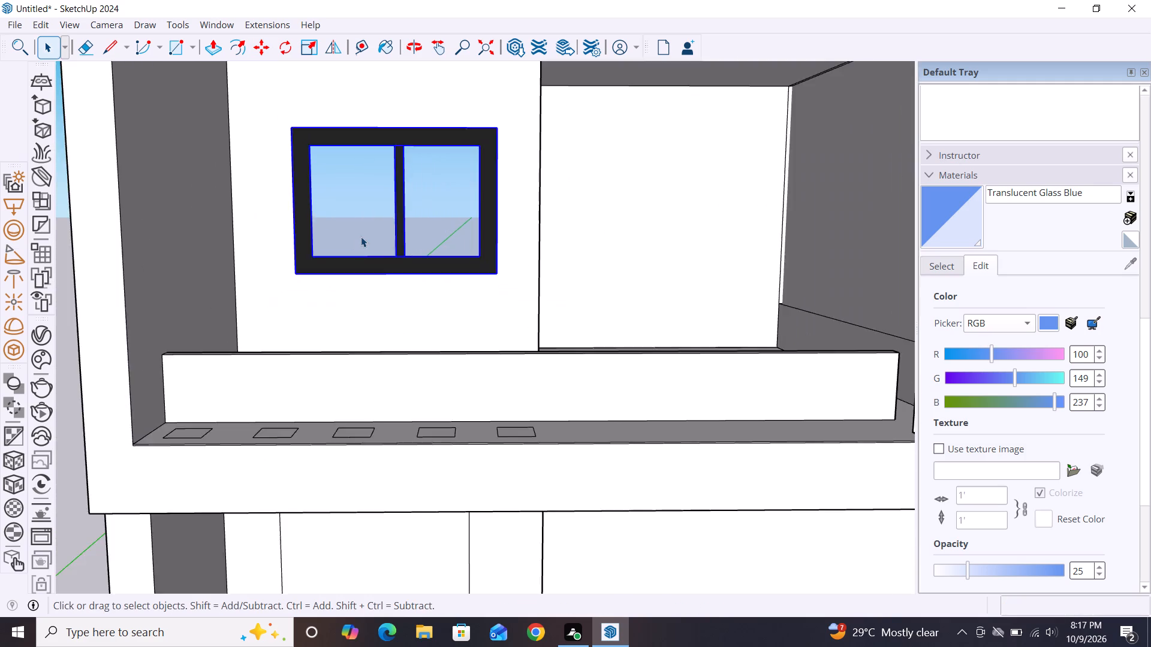
scroll(361, 237, down, 10)
click(204, 262)
Copy the ground-floor wall's window rectangle with its edges about 27' 1 5/16" along the red axis, to beside the house.
scroll(517, 299, down, 2)
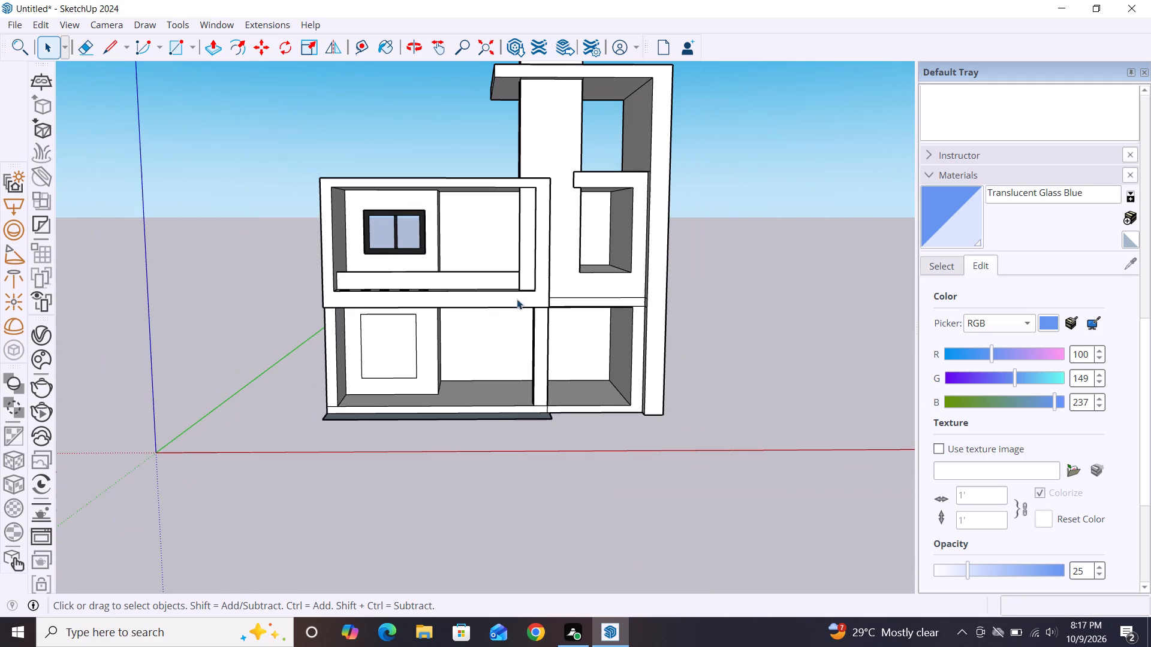
double_click(406, 362)
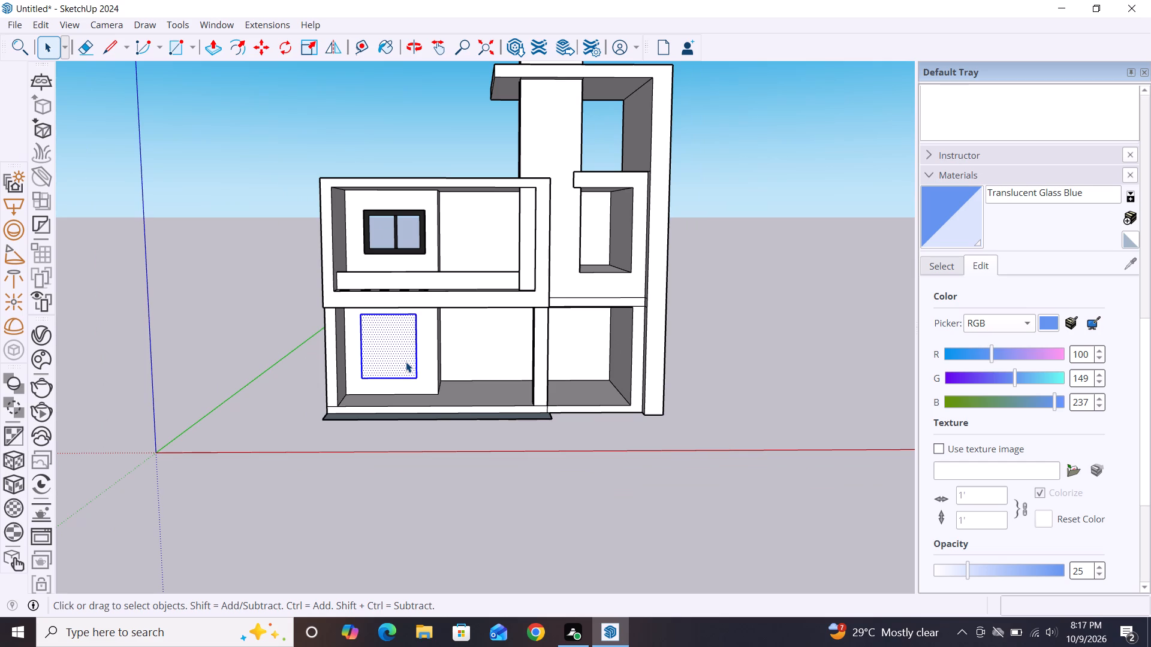
key(m)
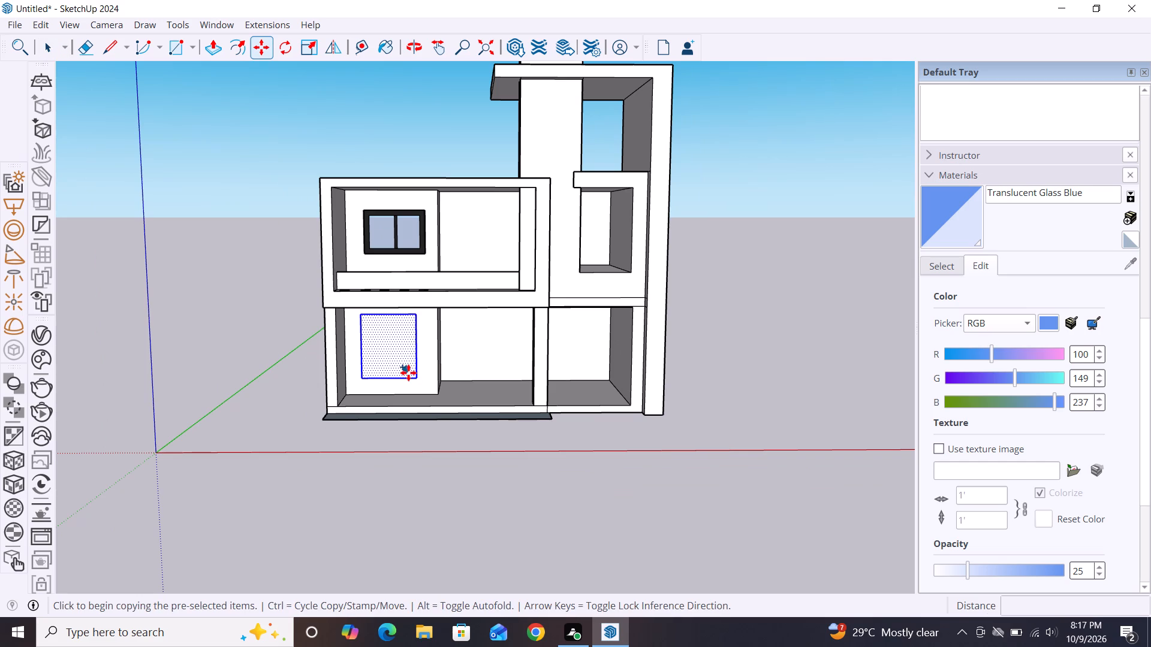
click(408, 373)
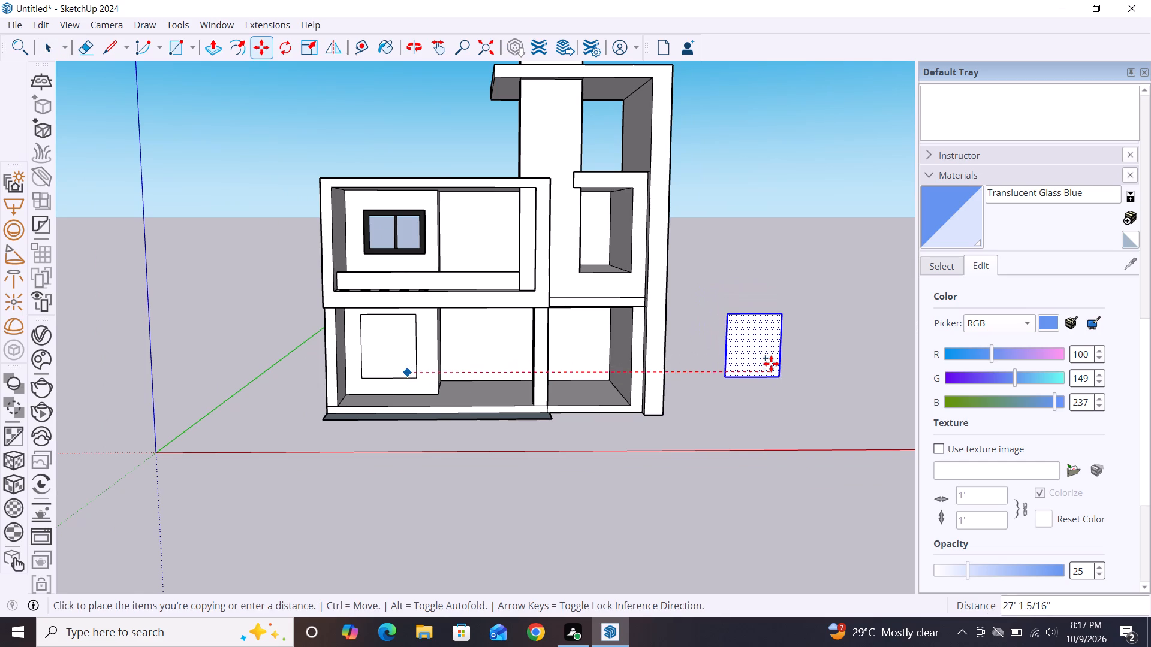
click(771, 364)
key(space)
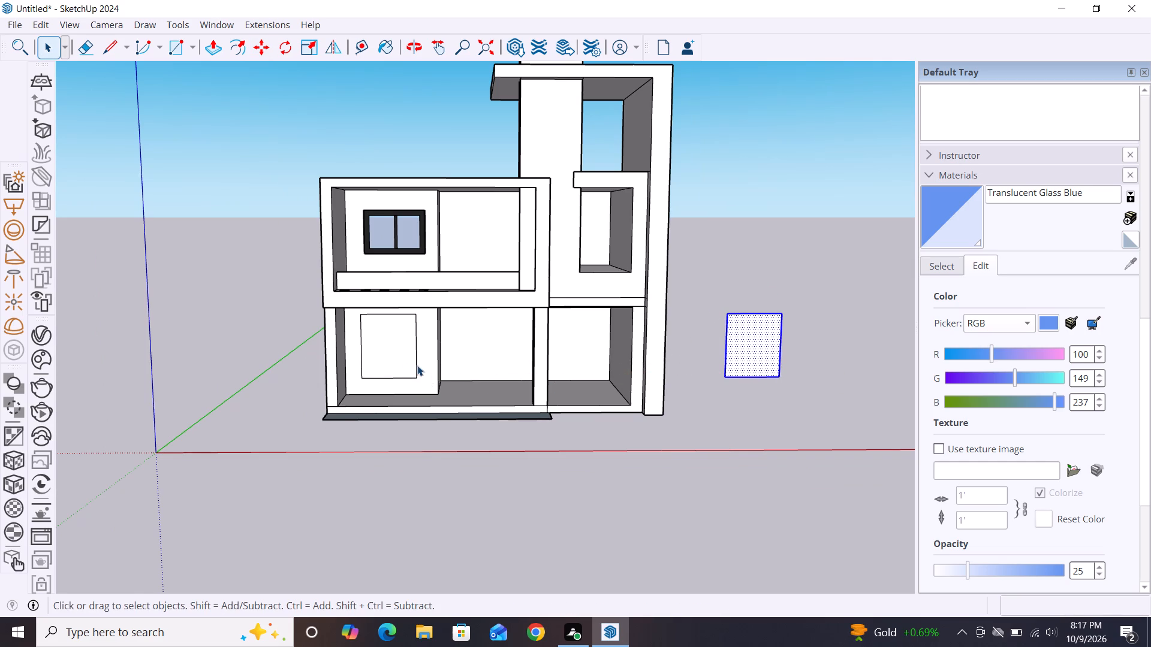
Offset the copied rectangle's outline inward by about 3 15/16" to form the window frame border.
scroll(417, 365, down, 3)
middle_drag(586, 406, 523, 395)
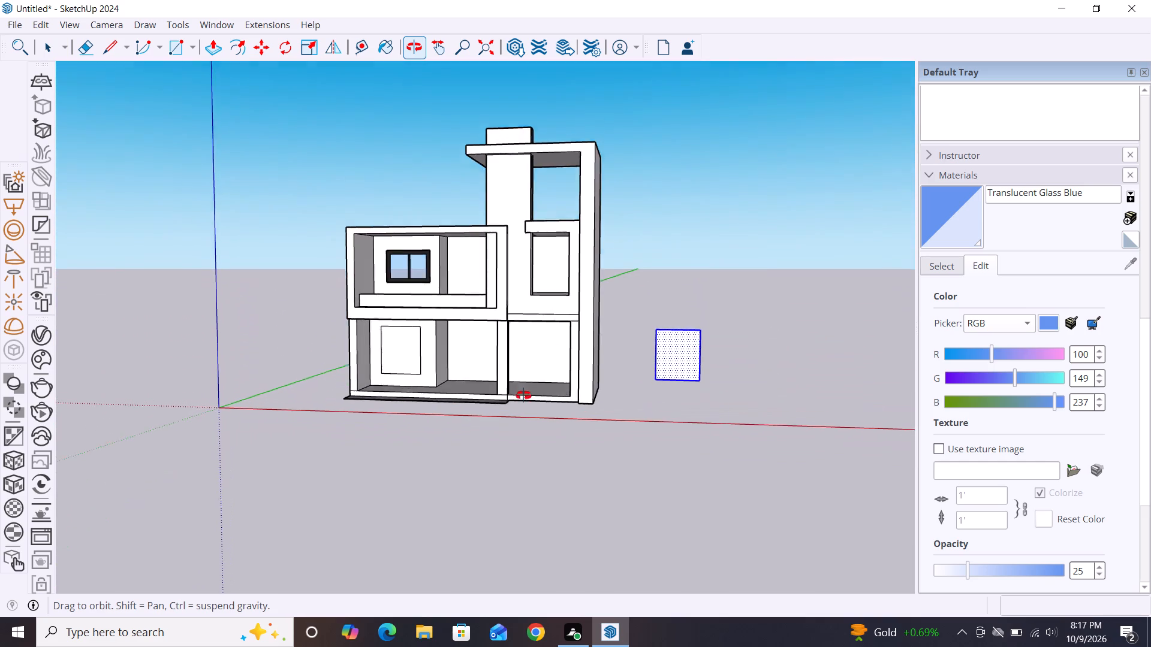
middle_drag(523, 395, 524, 397)
scroll(657, 355, up, 5)
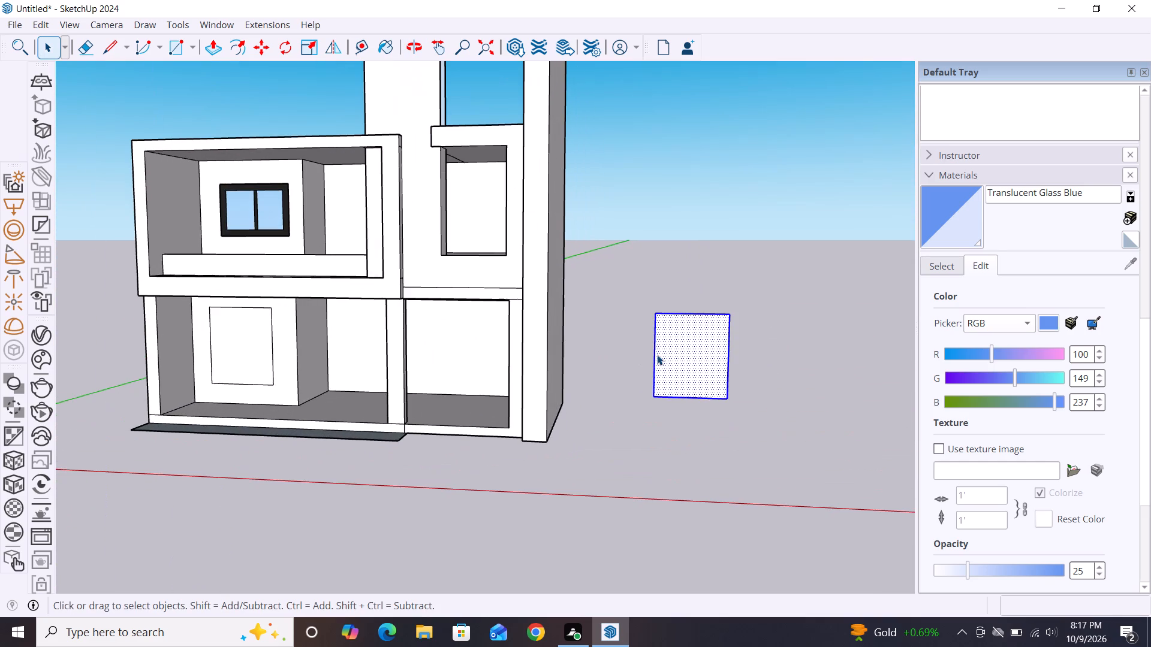
scroll(657, 355, up, 1)
key(f)
click(655, 359)
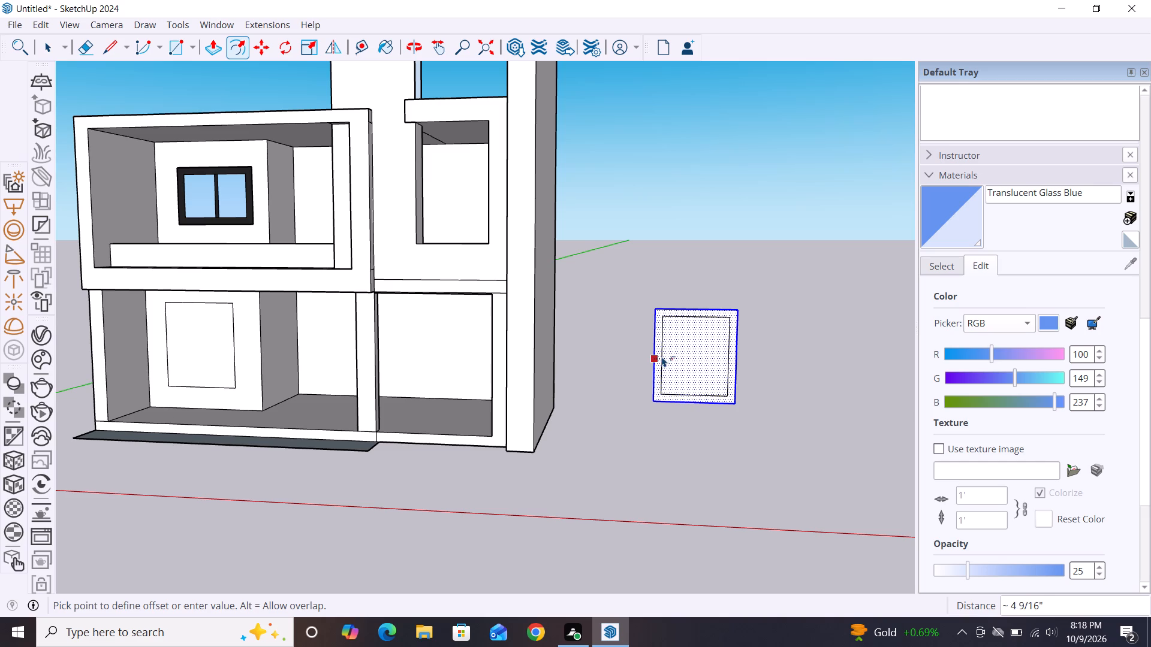
scroll(662, 356, up, 12)
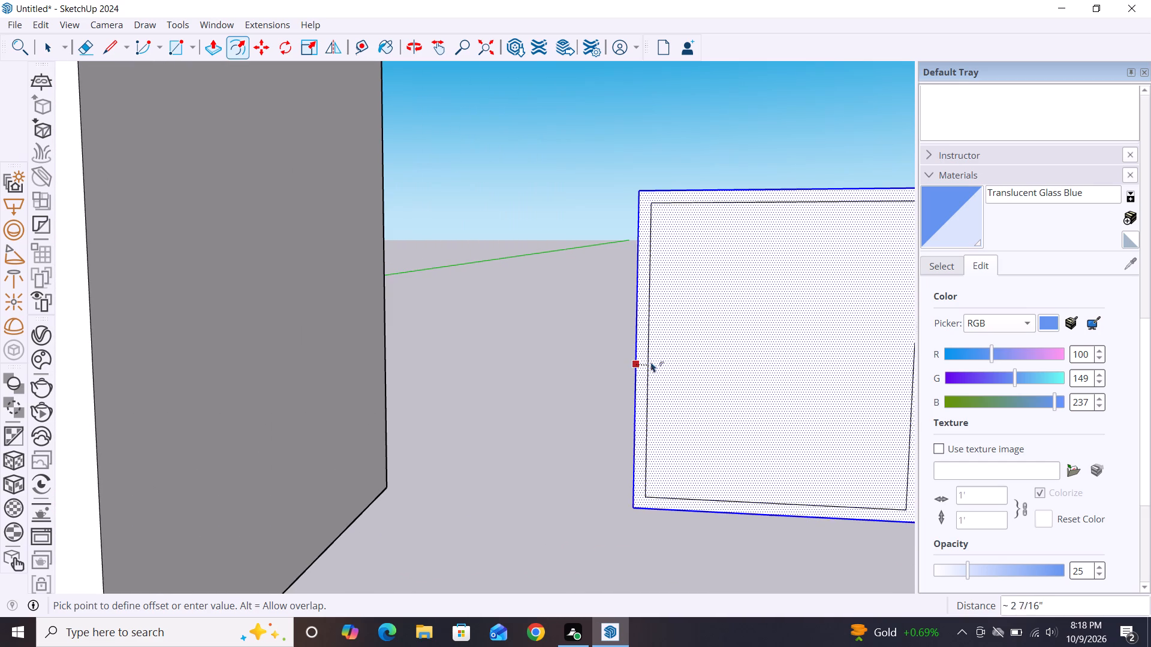
click(658, 358)
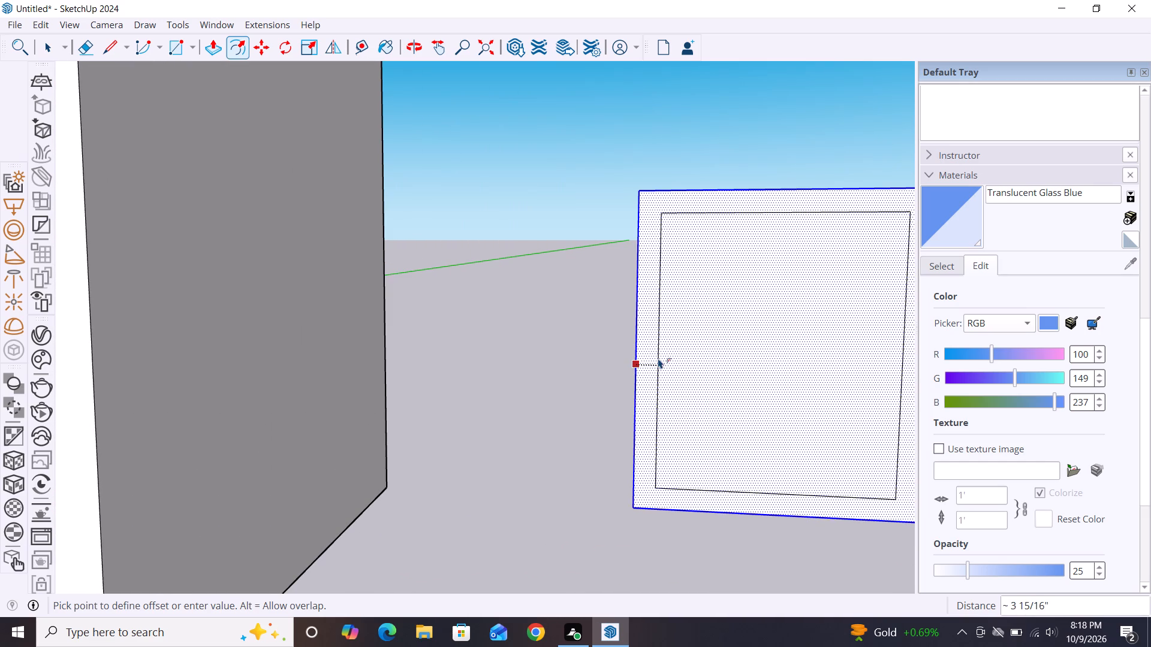
key(space)
Draw a vertical dividing line about 4' 1 5/8" long between the inner outline's upper and lower edges.
scroll(566, 349, down, 7)
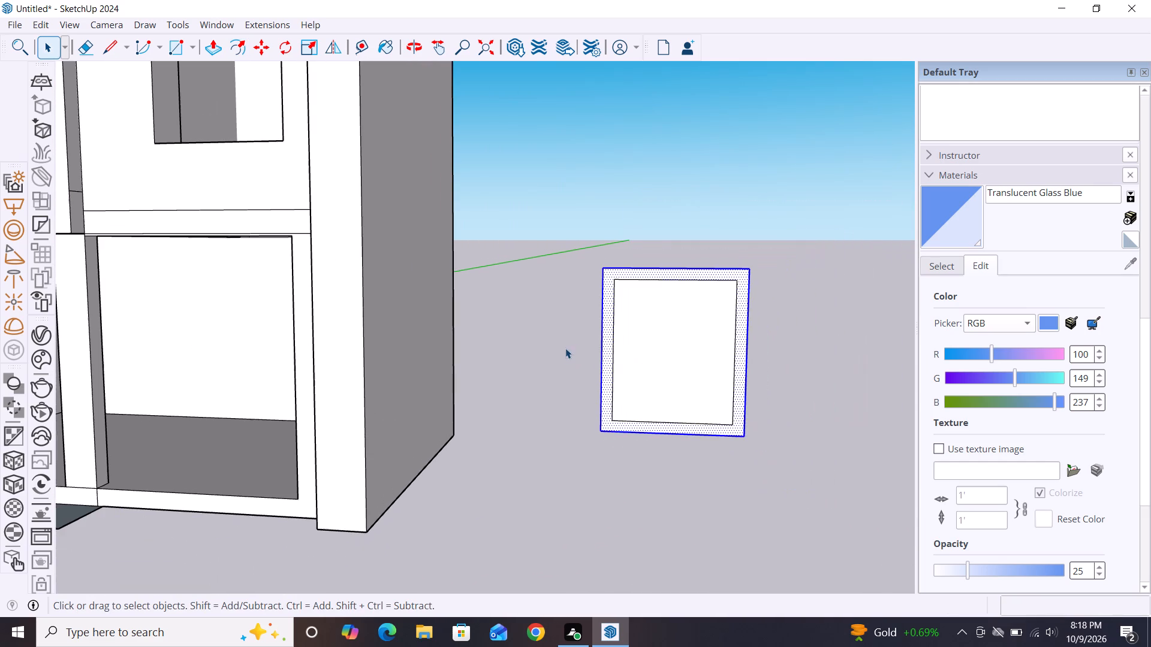
key(l)
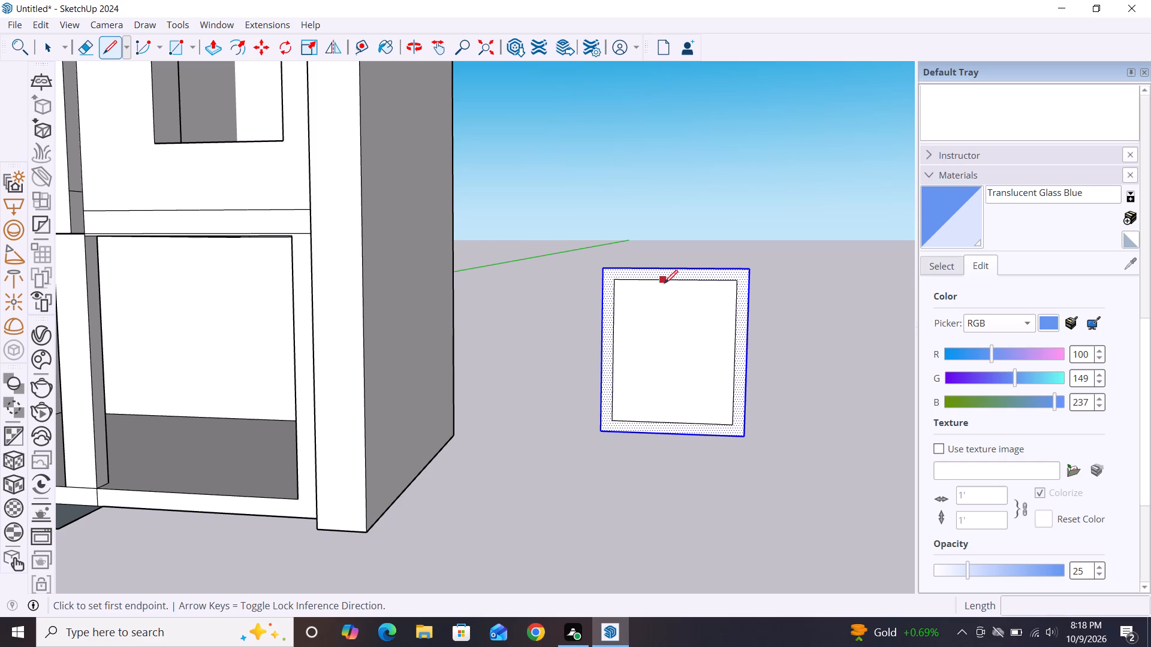
click(666, 282)
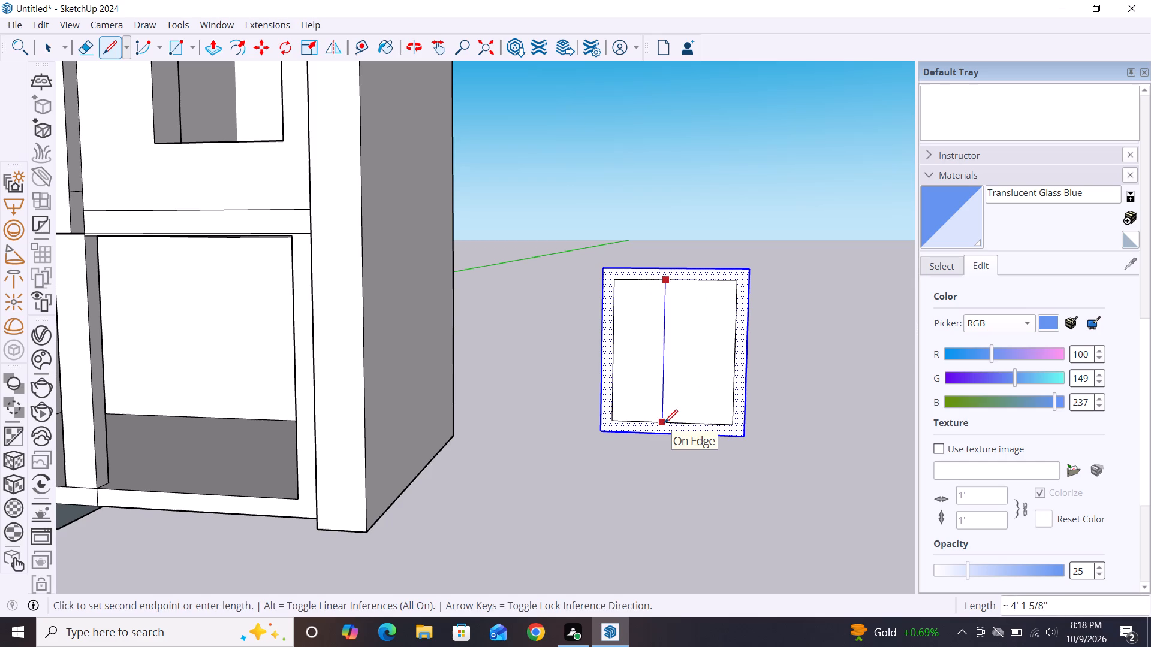
click(667, 424)
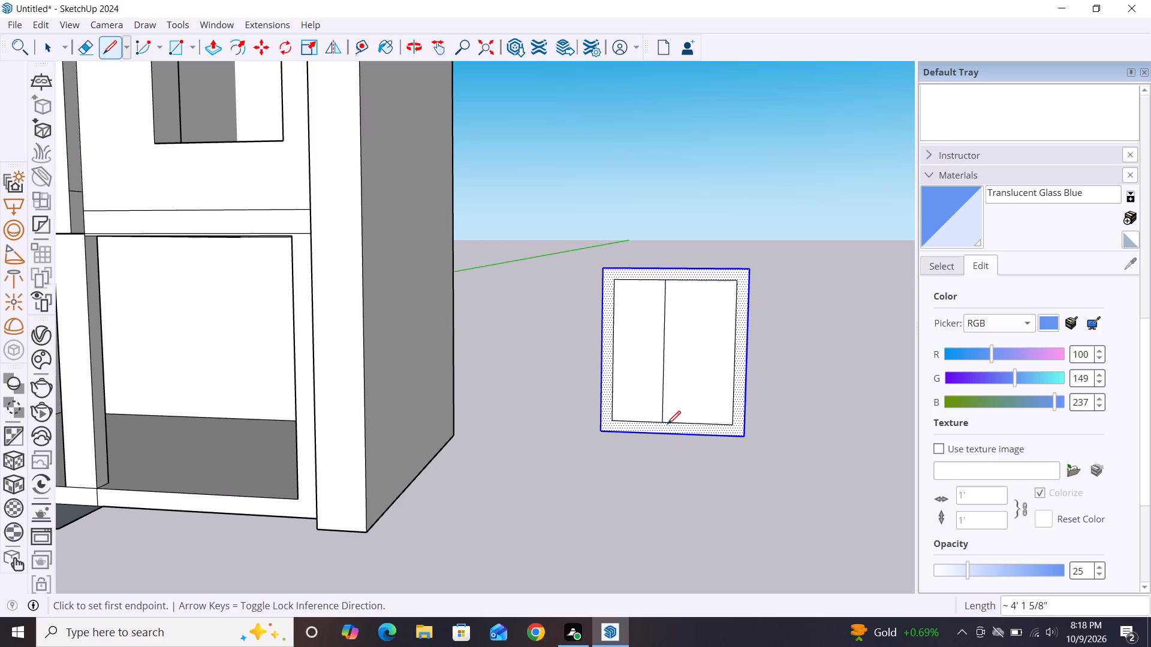
key(space)
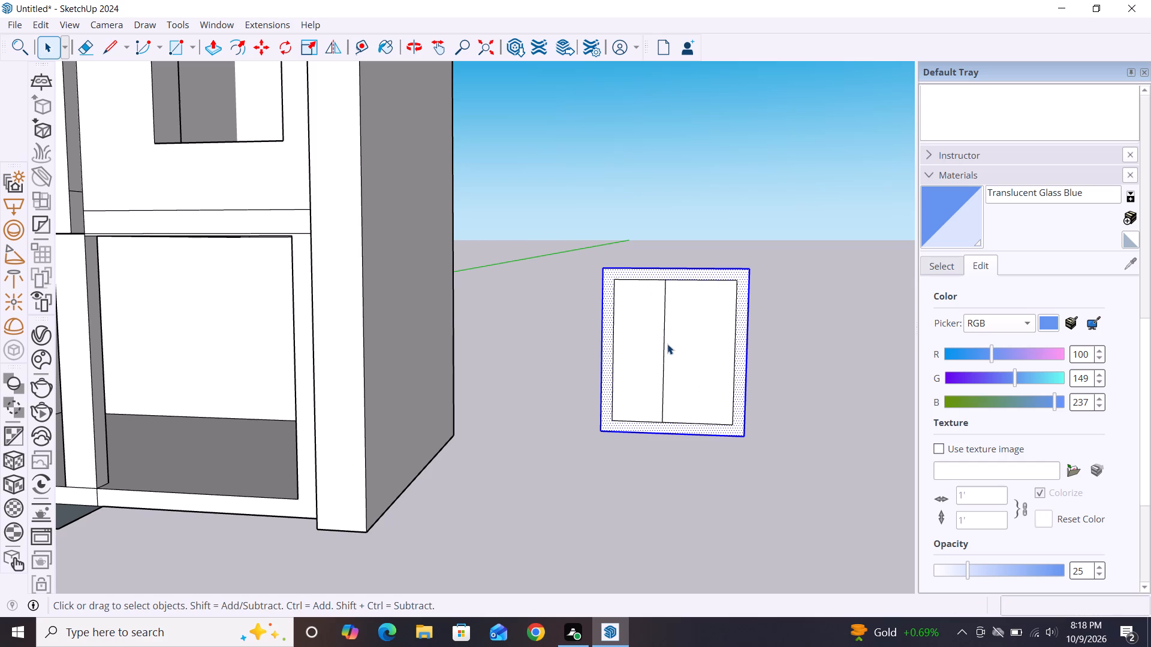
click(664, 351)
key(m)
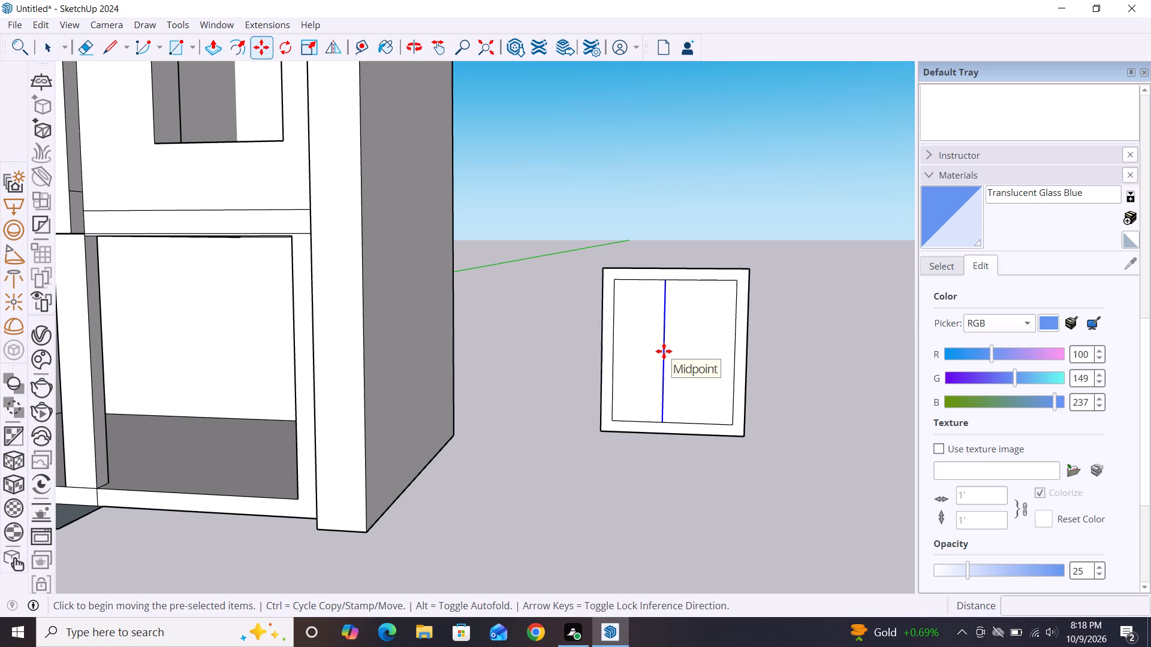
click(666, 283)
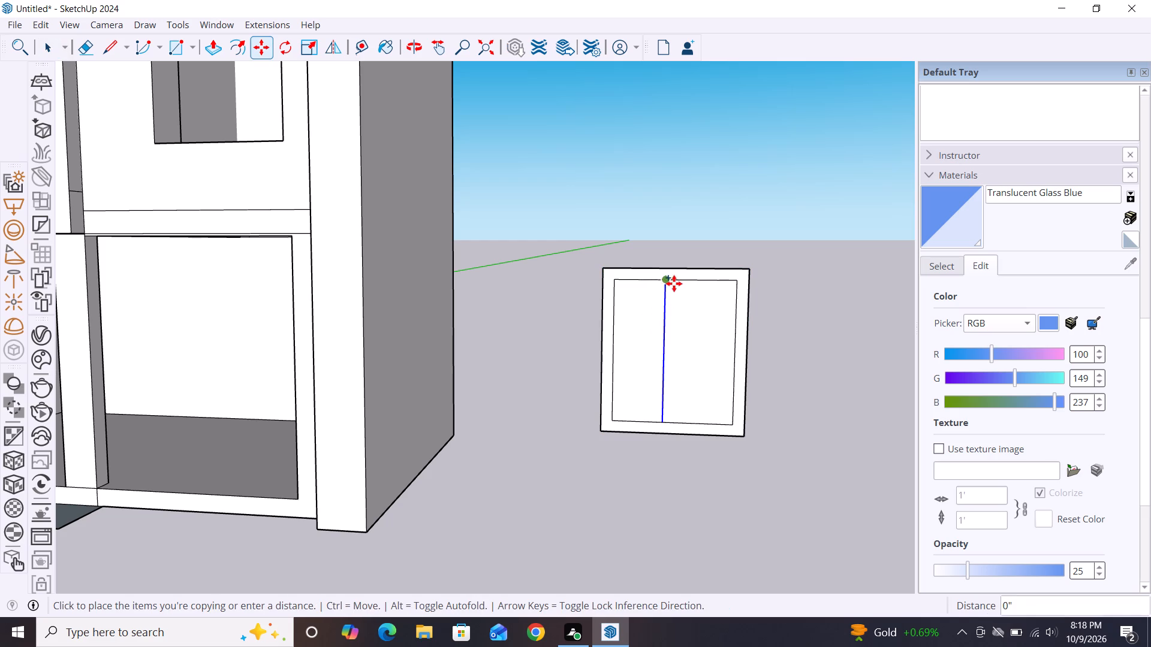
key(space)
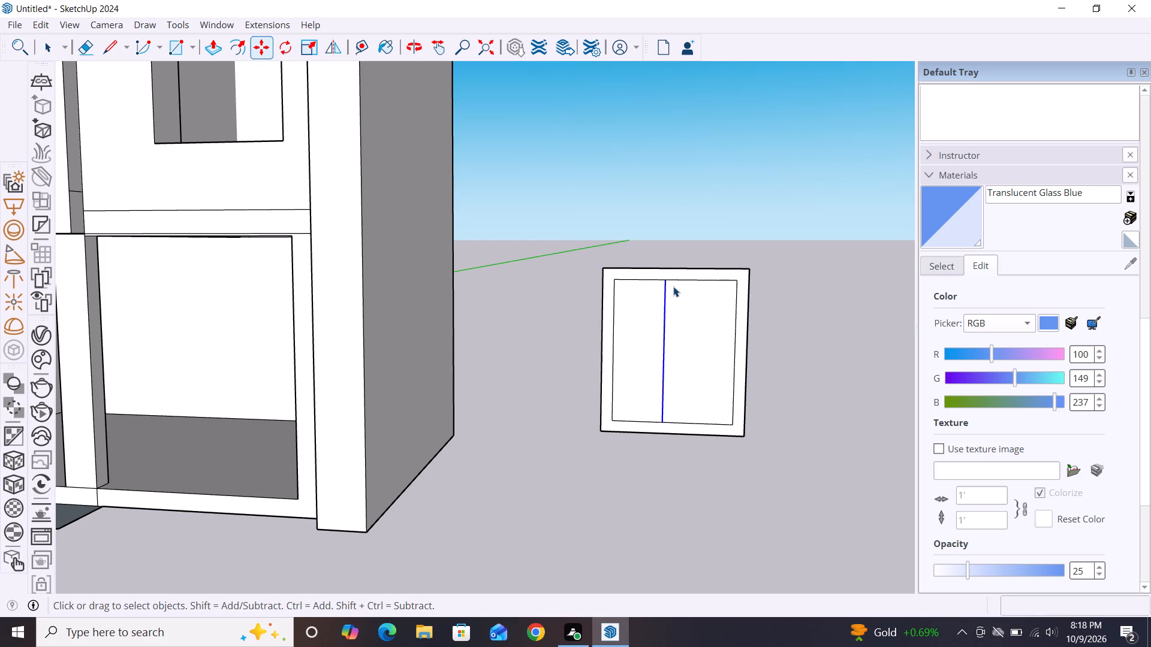
Undo the dividing line and redraw it about 4' 1 5/8" long between the inner outline's upper and lower edges, slightly off-centre.
key(ctrl+z)
key(l)
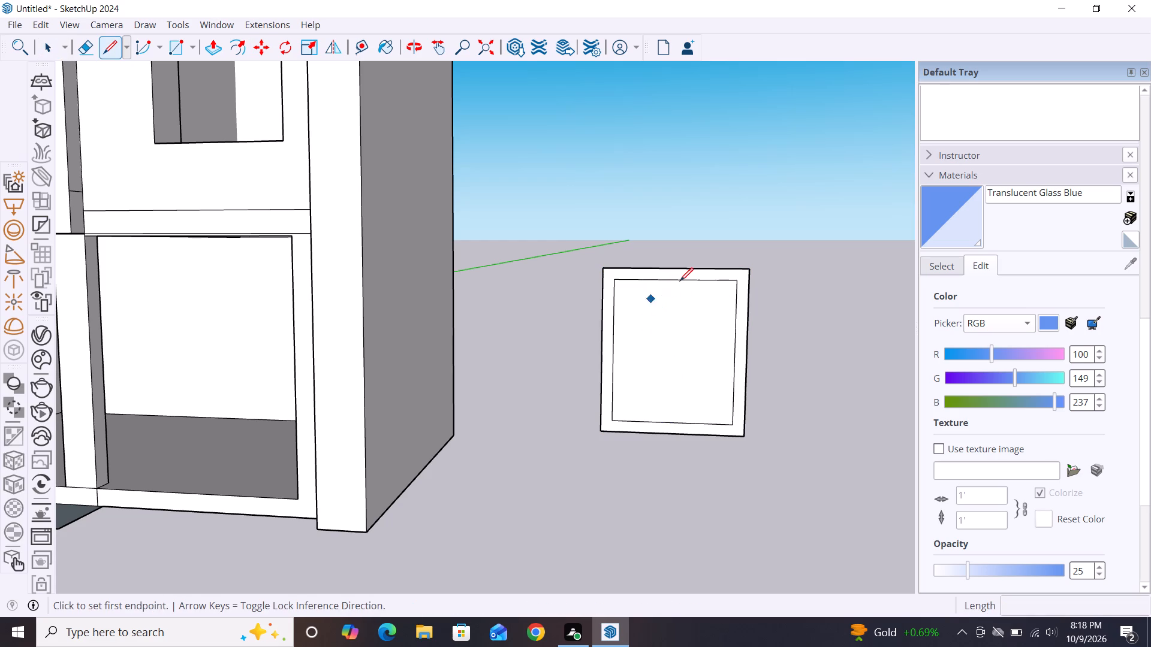
scroll(682, 280, up, 11)
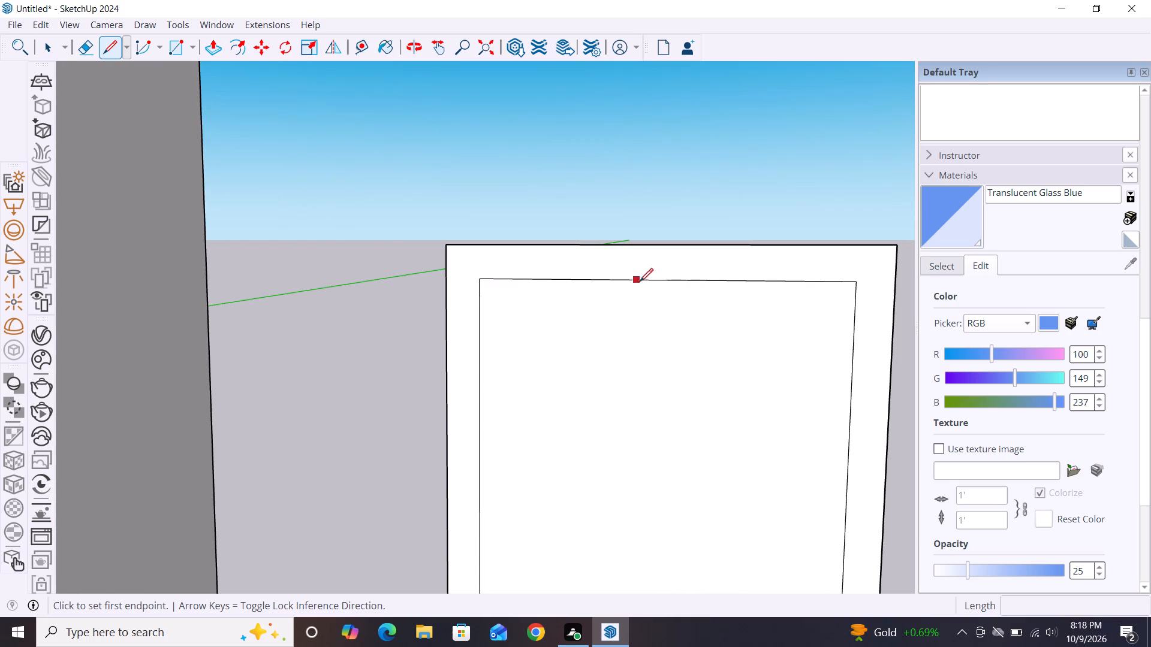
click(646, 281)
scroll(710, 280, down, 3)
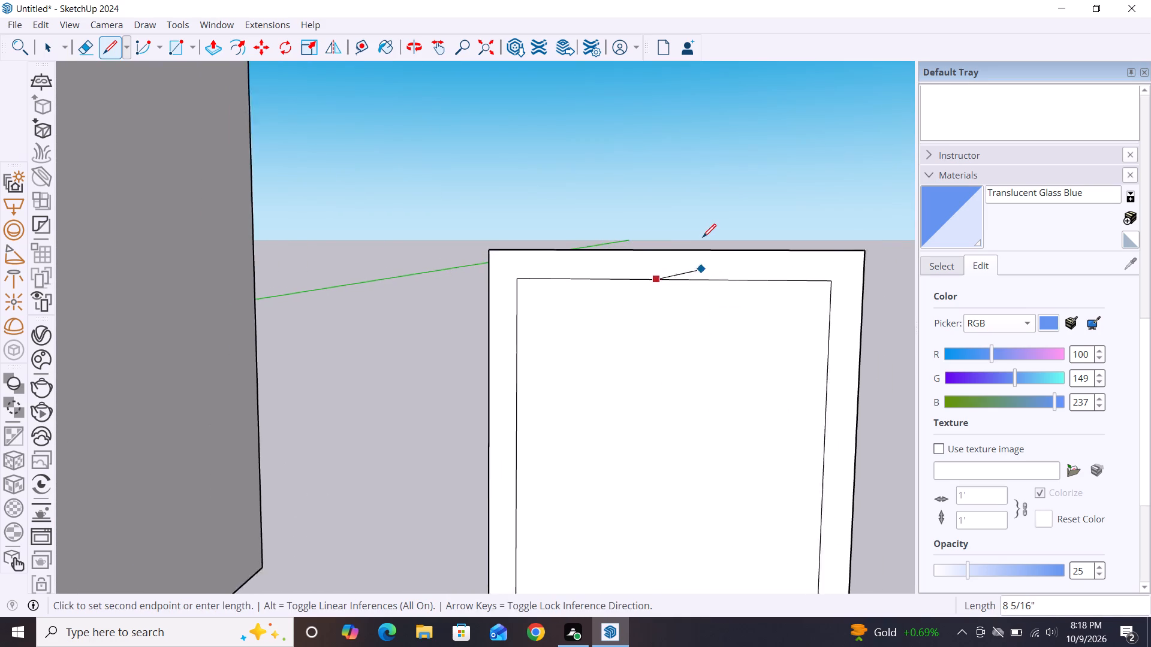
scroll(703, 237, down, 4)
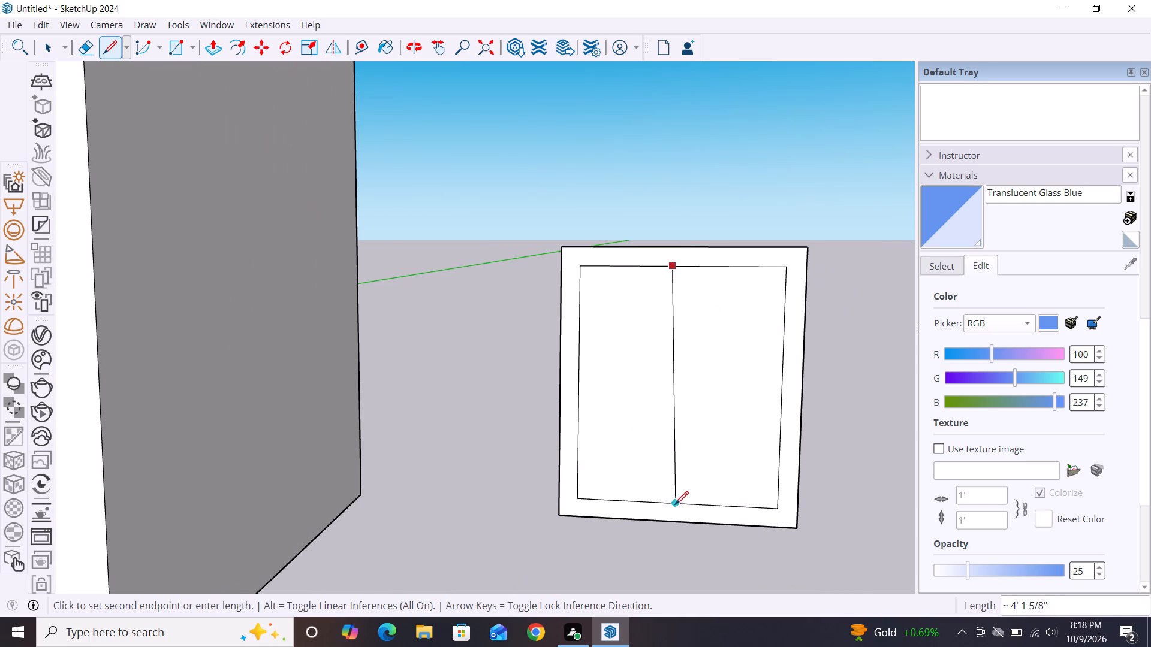
click(670, 506)
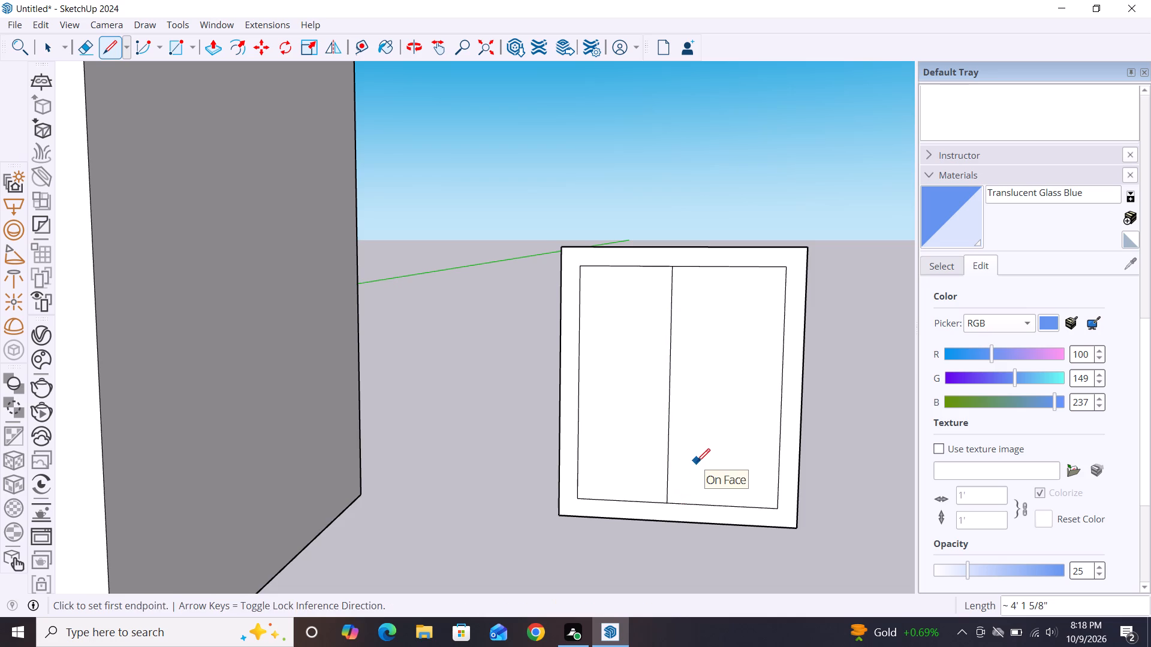
key(space)
Copy the dividing line about 2 11/16" sideways along the inner outline's upper edge to form the central mullion, and clear the selection.
click(668, 470)
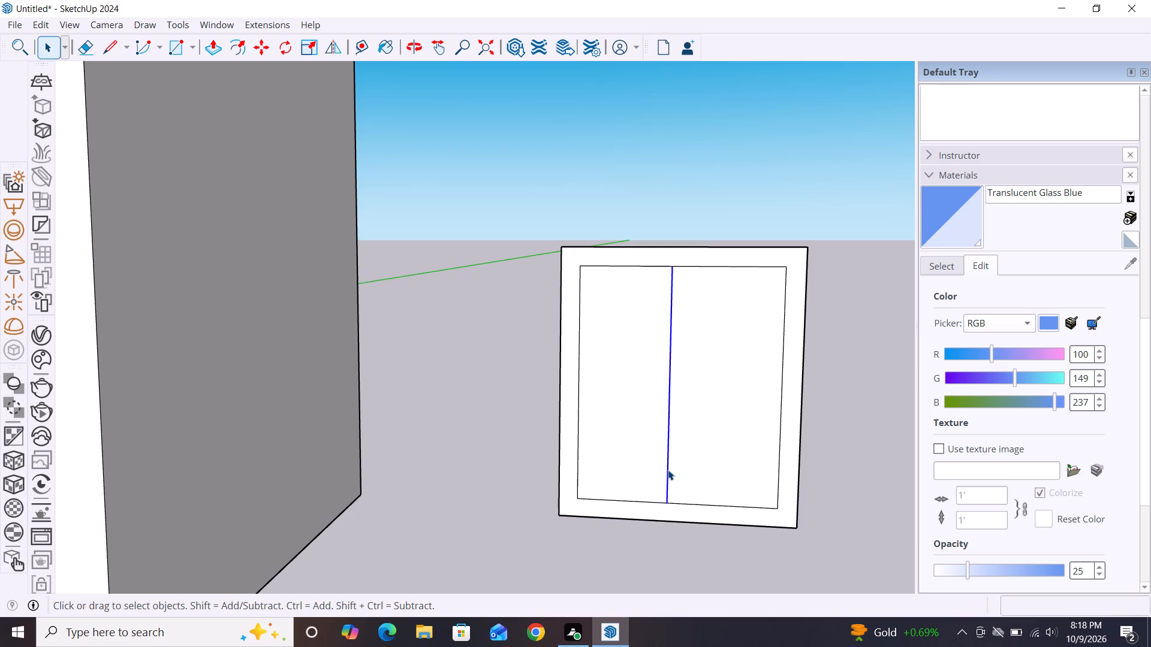
key(m)
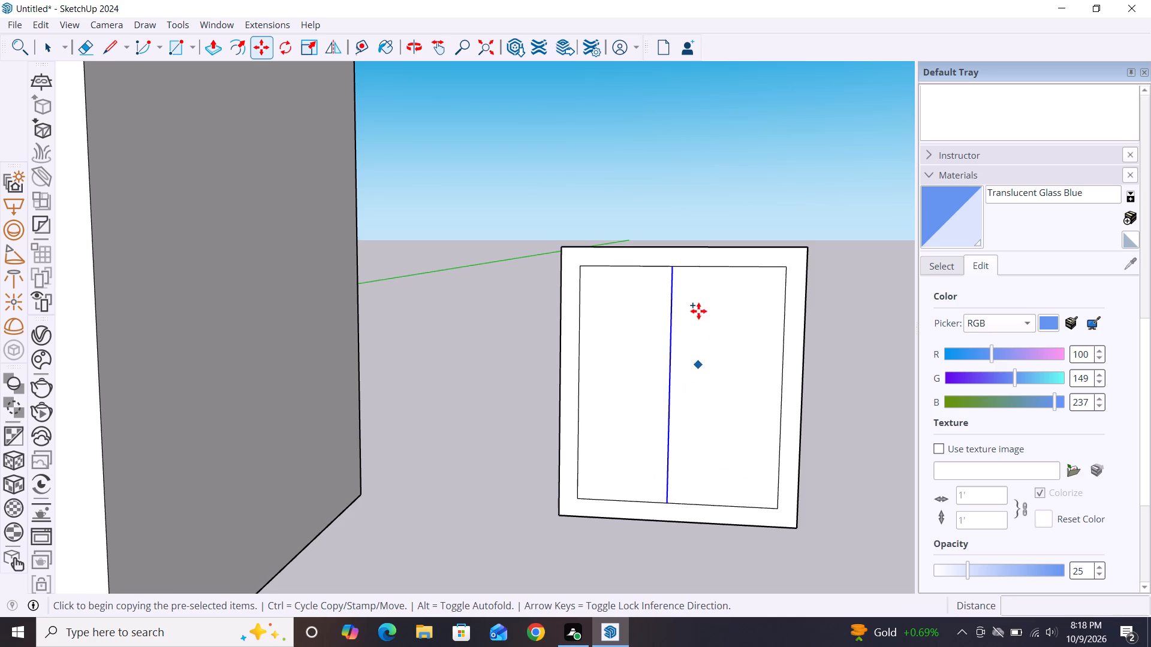
click(673, 269)
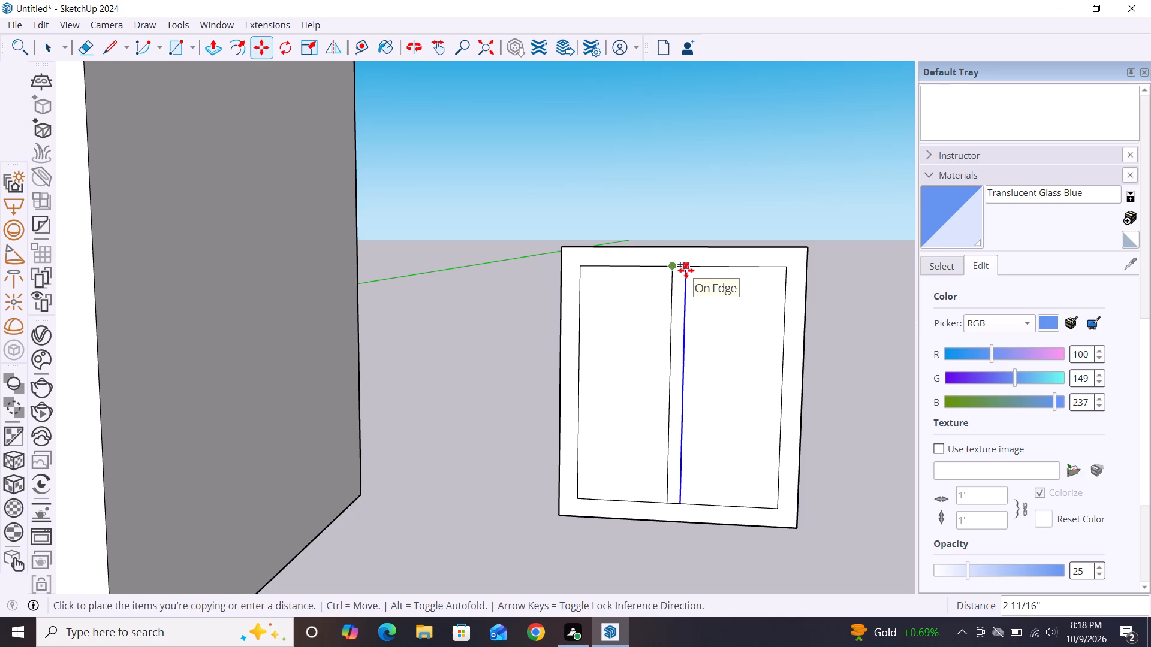
click(687, 270)
key(space)
click(511, 356)
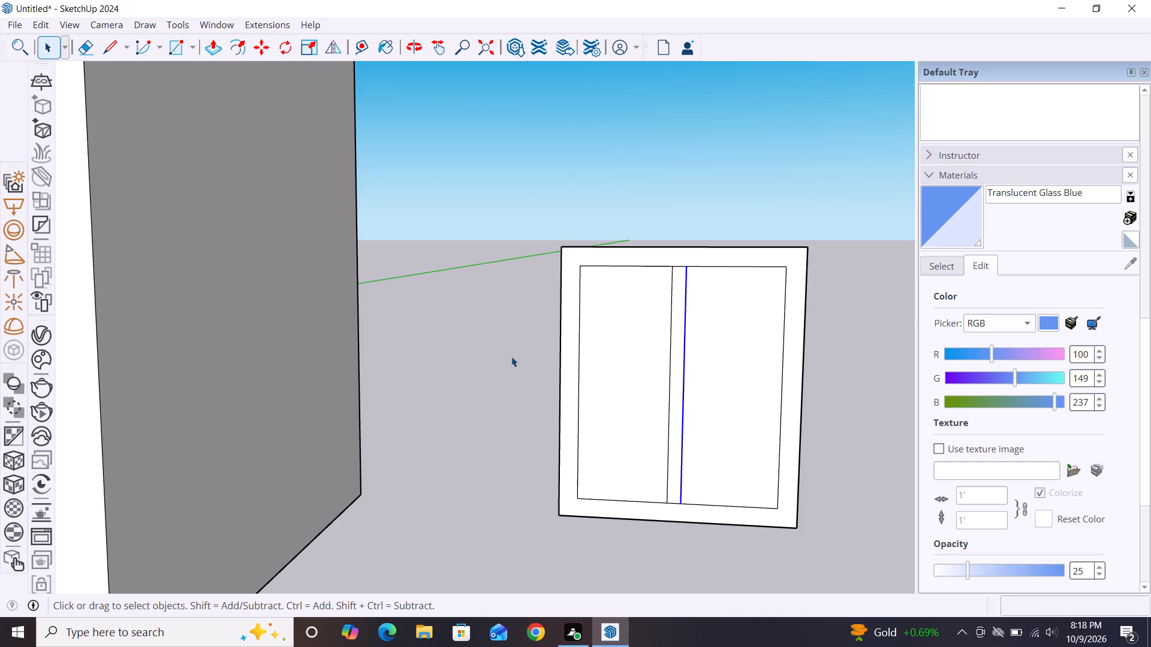
Push/Pull the window's frame border outward about 2 5/8" and bring the central mullion flush with it.
scroll(711, 216, down, 7)
scroll(789, 332, up, 3)
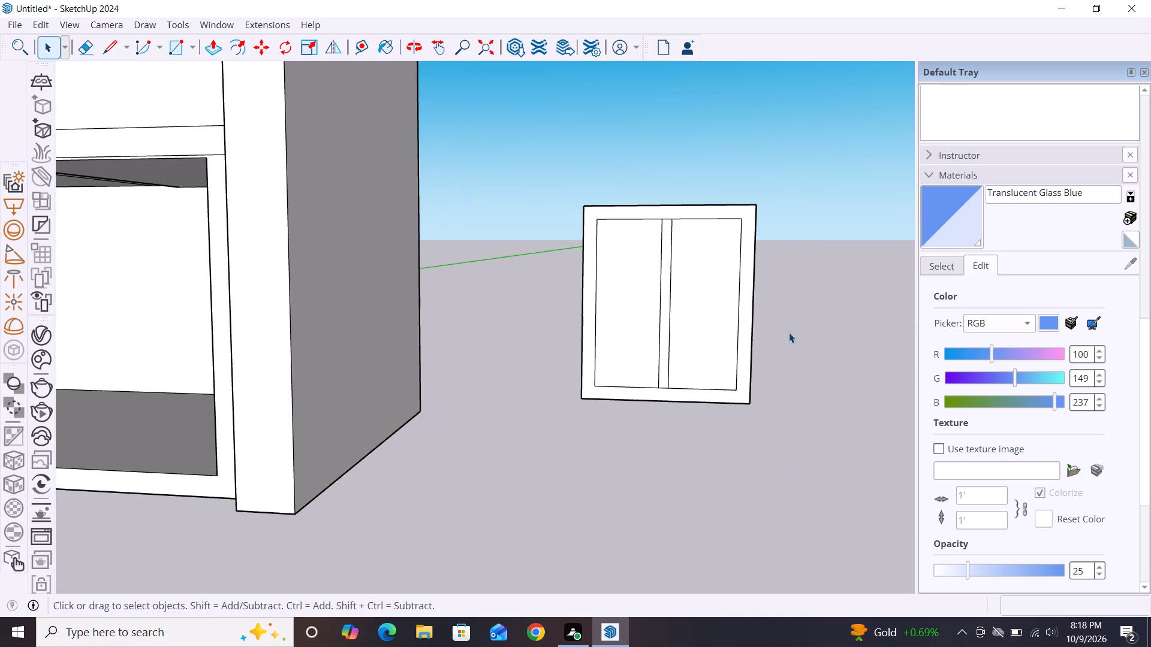
key(p)
click(750, 381)
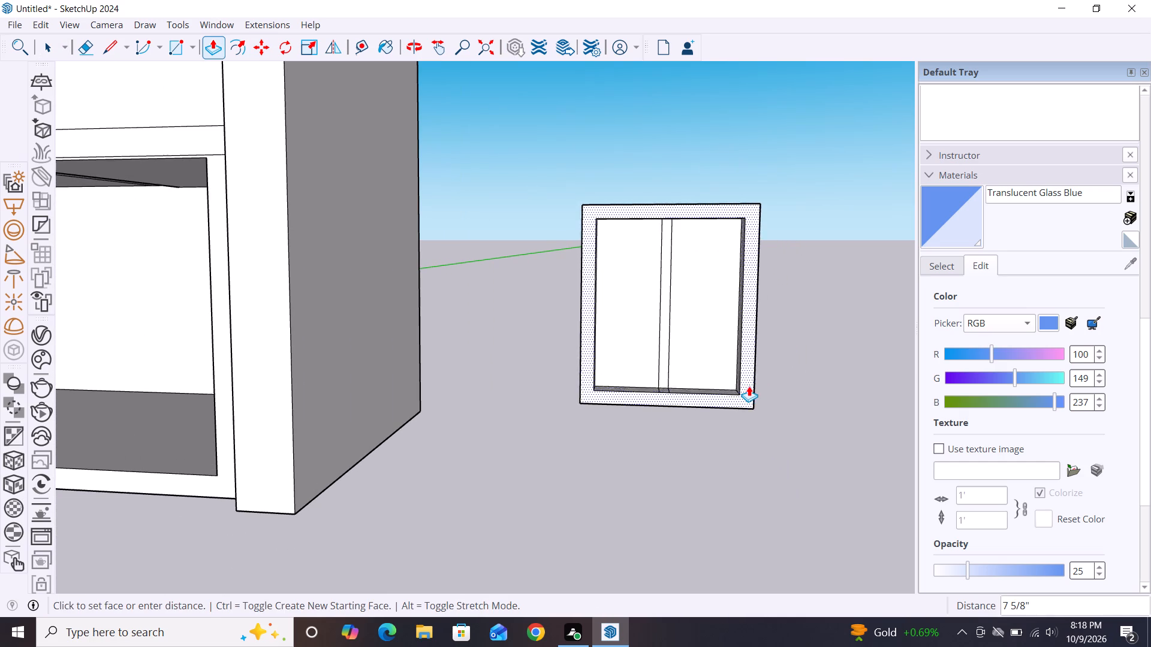
click(748, 385)
click(665, 377)
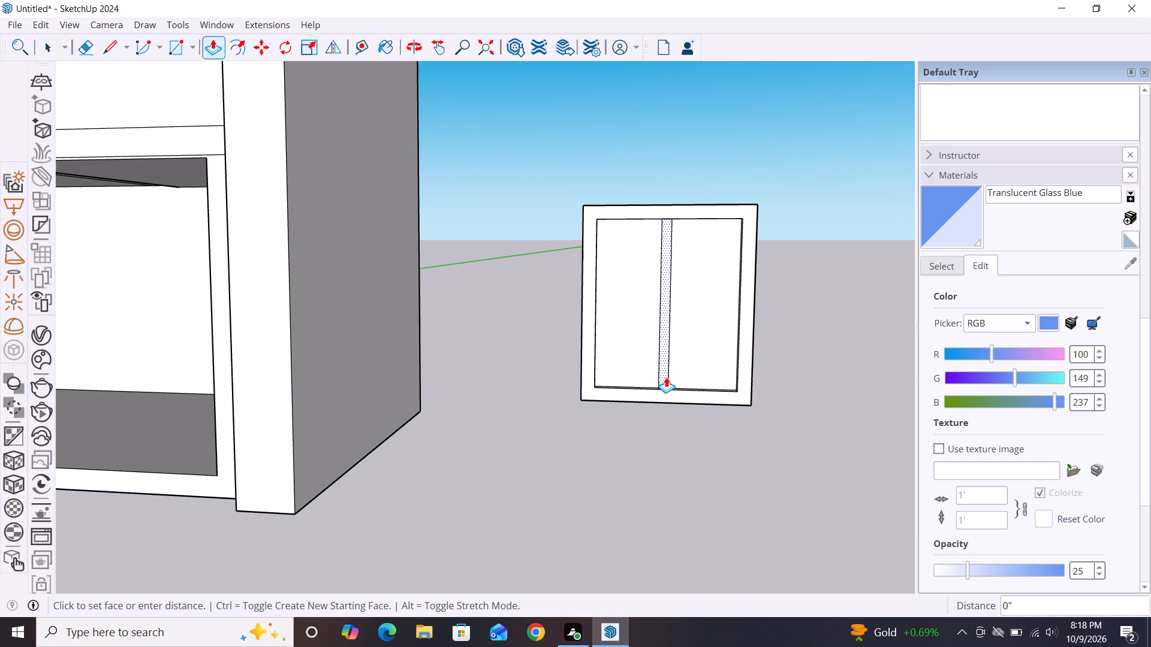
click(750, 345)
key(space)
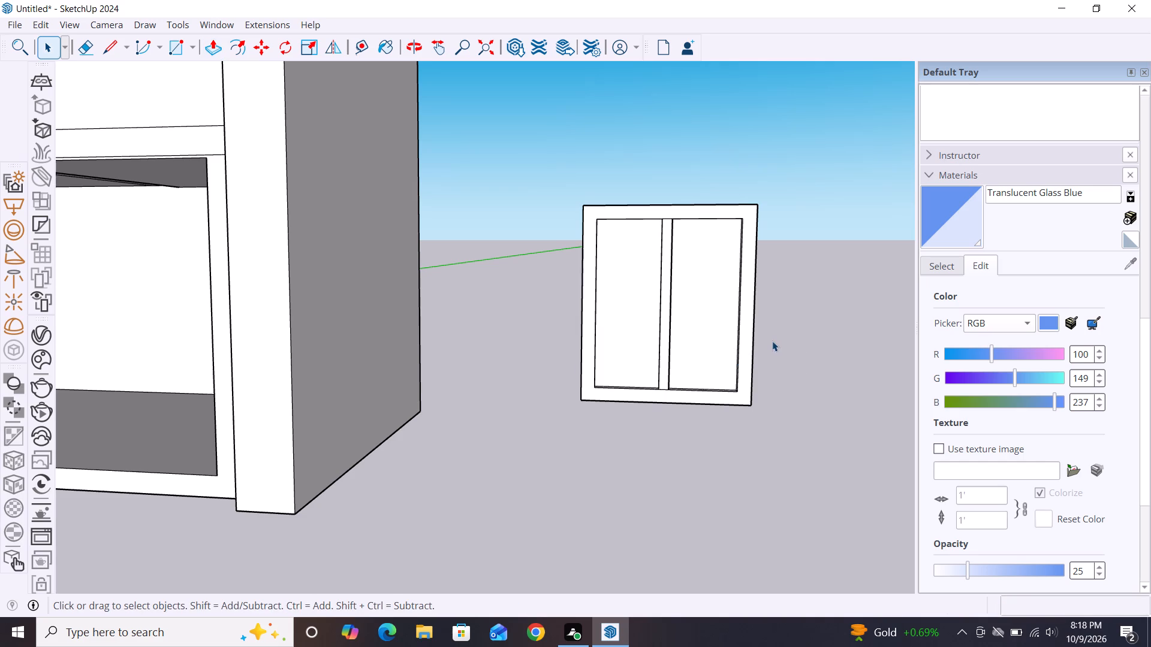
click(777, 341)
Paint the window's frame border and central mullion with Color M08 from the Colors collection.
scroll(509, 373, down, 3)
middle_drag(623, 401, 727, 409)
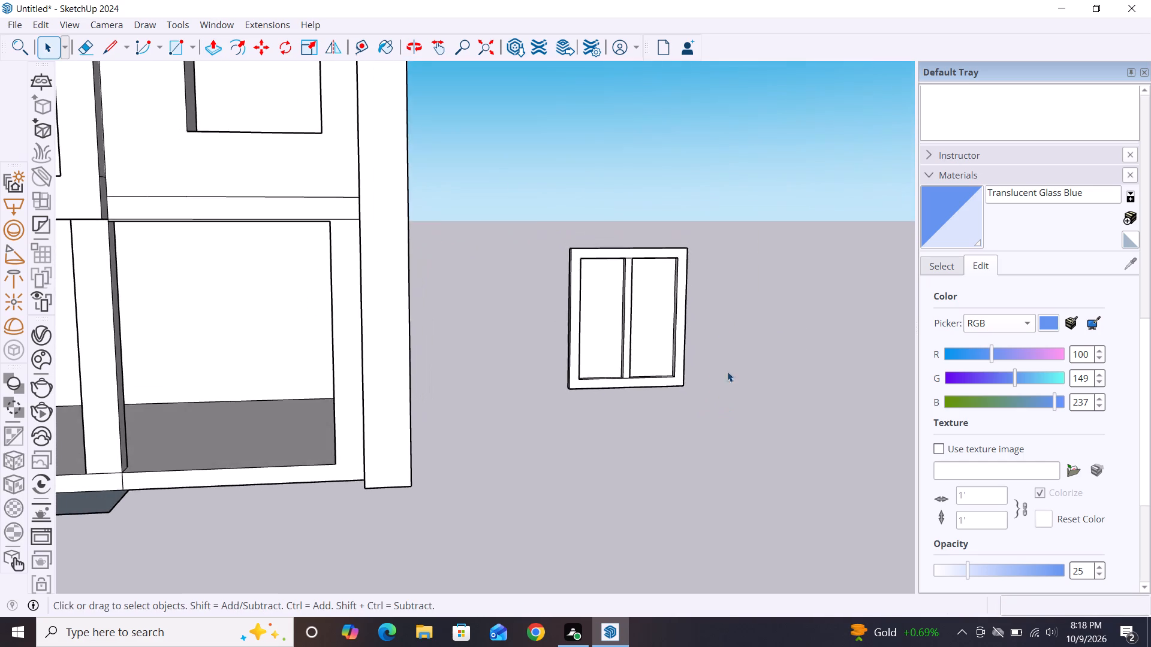
scroll(717, 319, down, 9)
scroll(997, 419, down, 5)
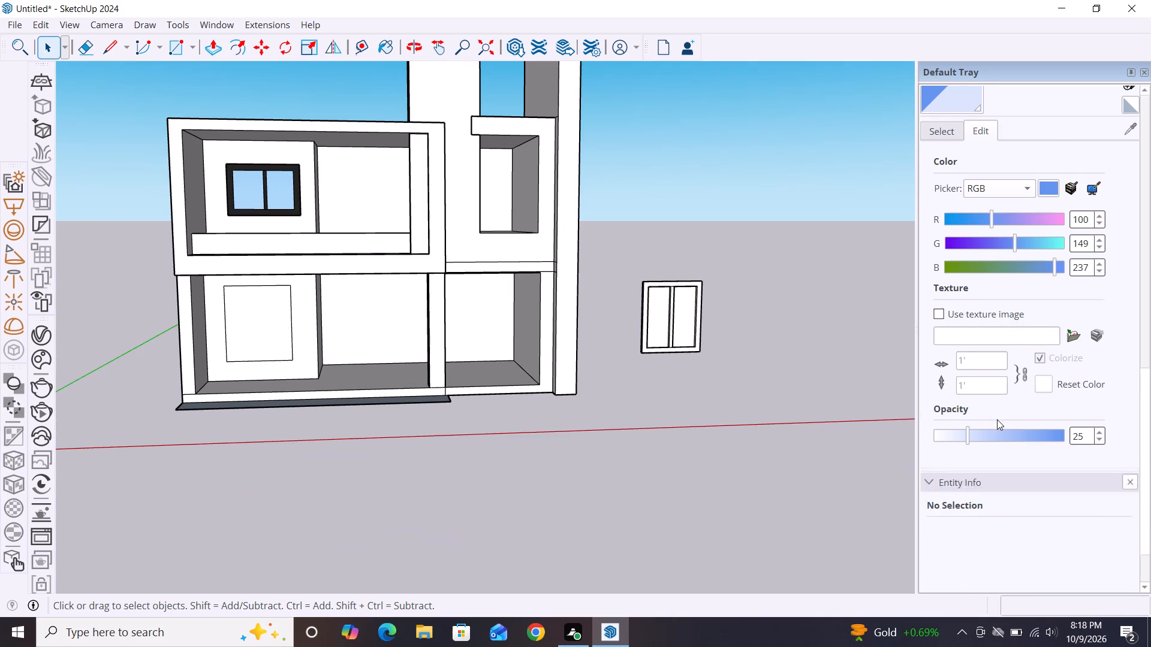
scroll(997, 419, down, 1)
scroll(1005, 388, up, 8)
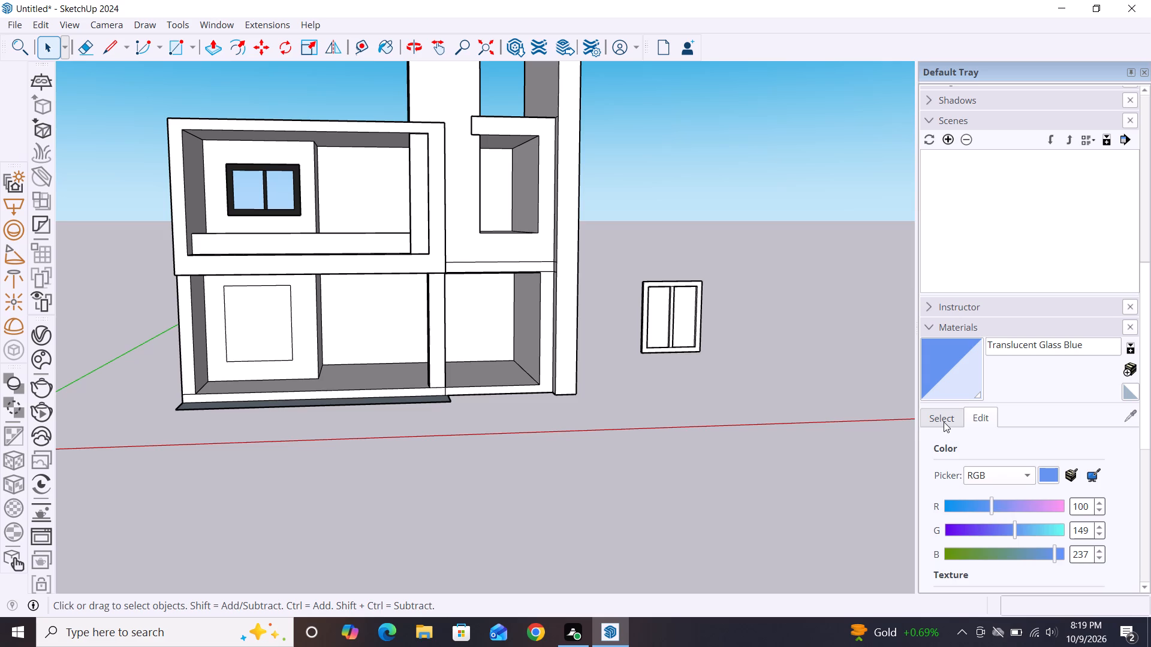
click(945, 422)
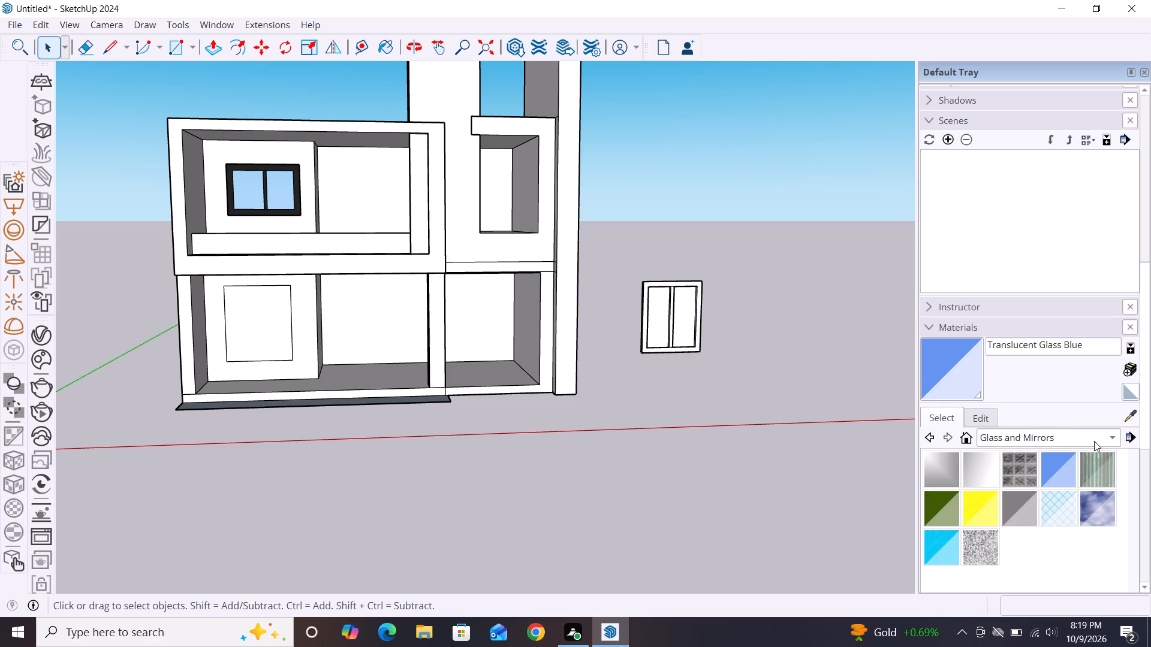
click(1114, 439)
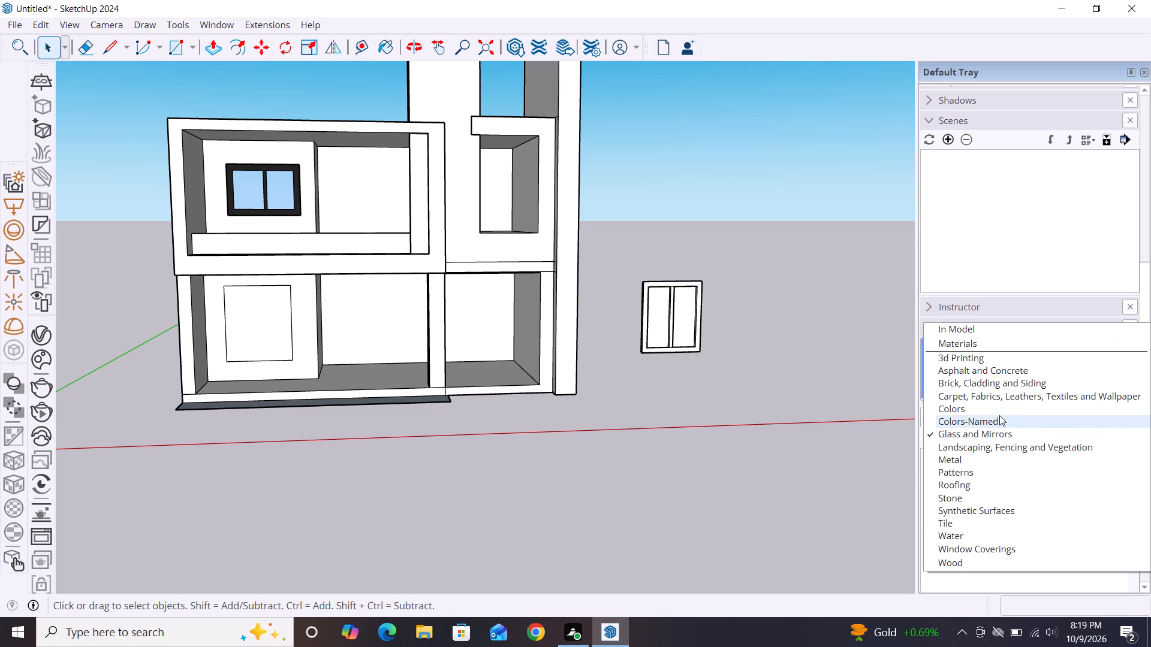
click(999, 413)
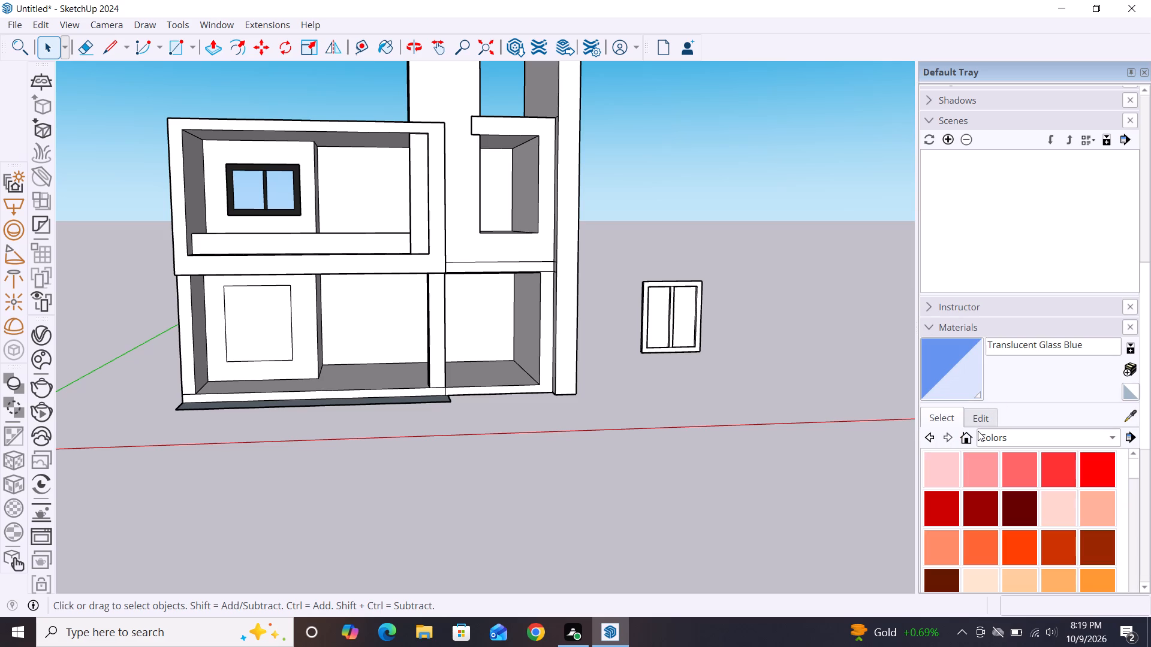
scroll(984, 459, down, 5)
scroll(968, 271, down, 4)
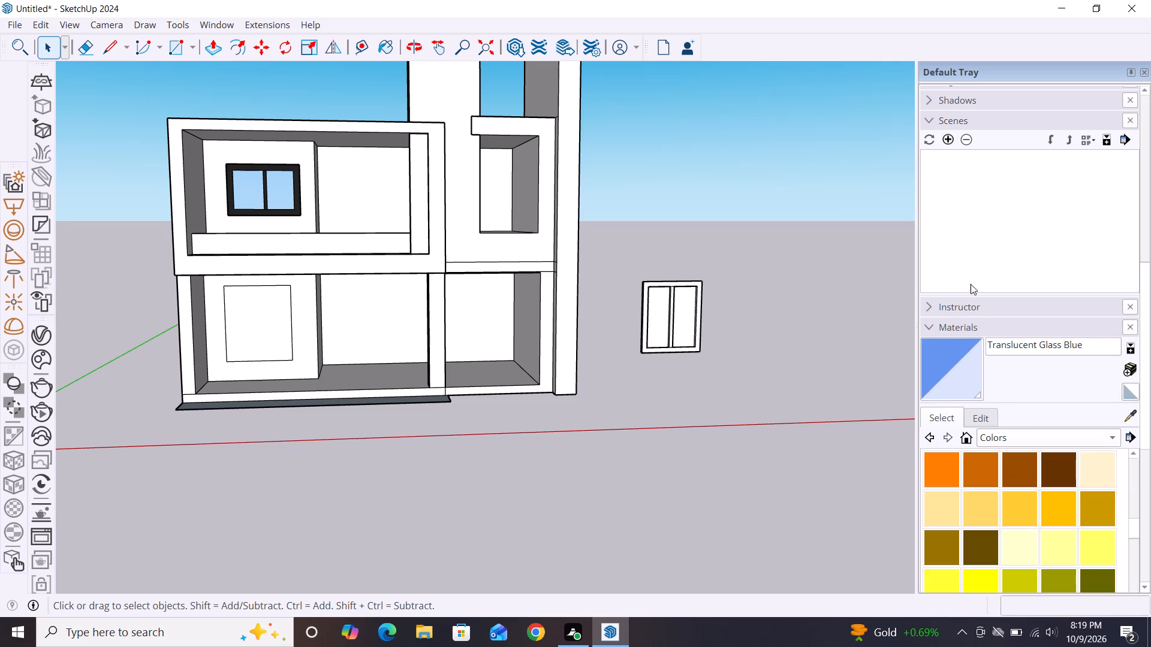
scroll(971, 284, down, 2)
scroll(993, 367, down, 3)
scroll(1010, 299, down, 13)
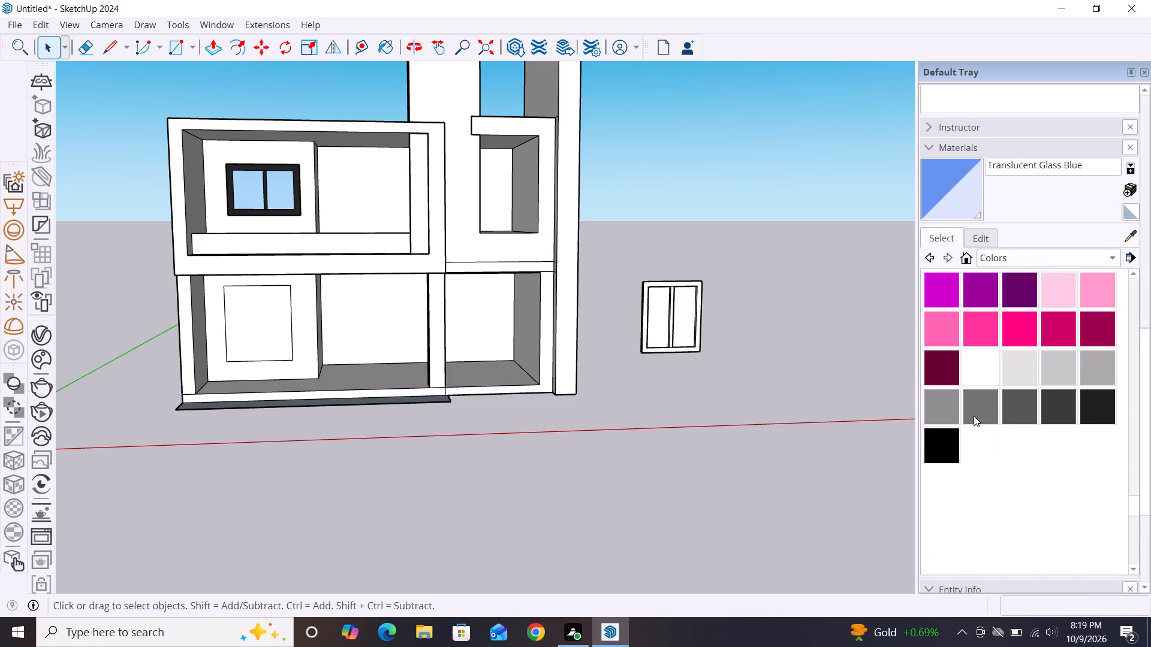
click(1088, 373)
scroll(664, 331, up, 2)
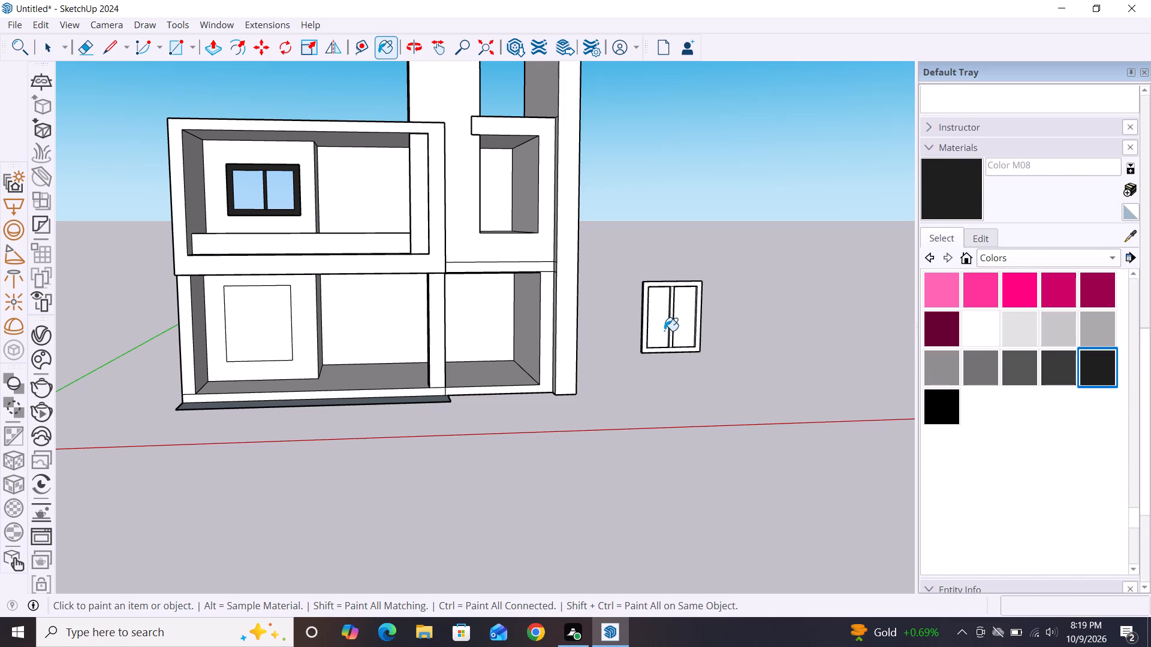
scroll(664, 331, up, 6)
click(624, 346)
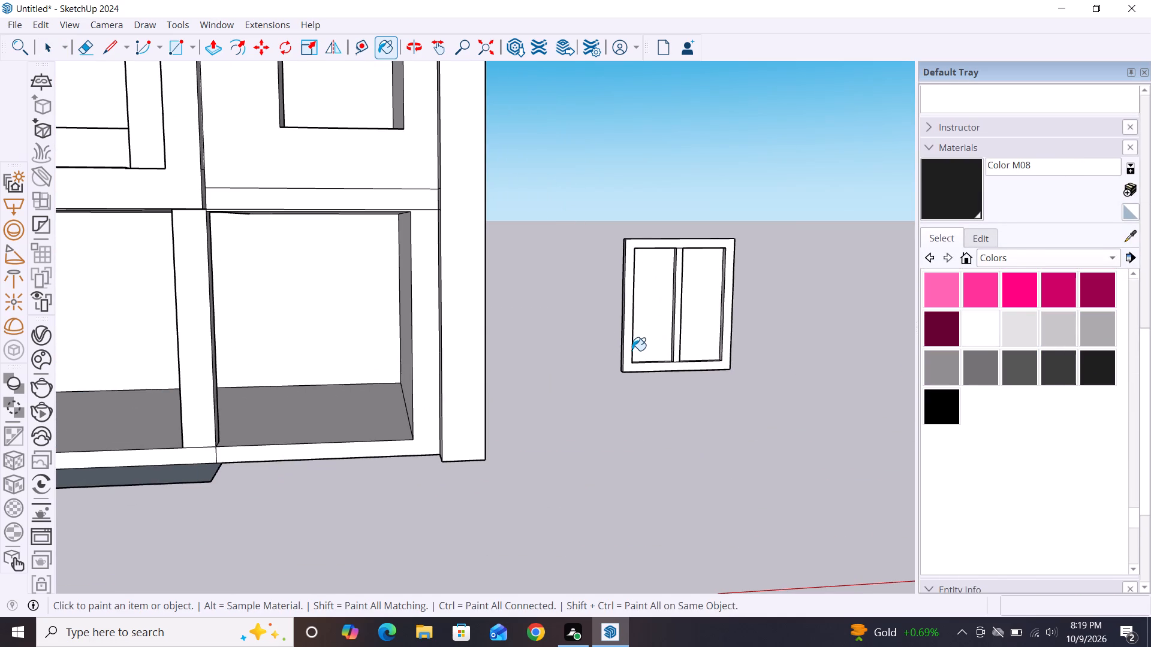
click(629, 351)
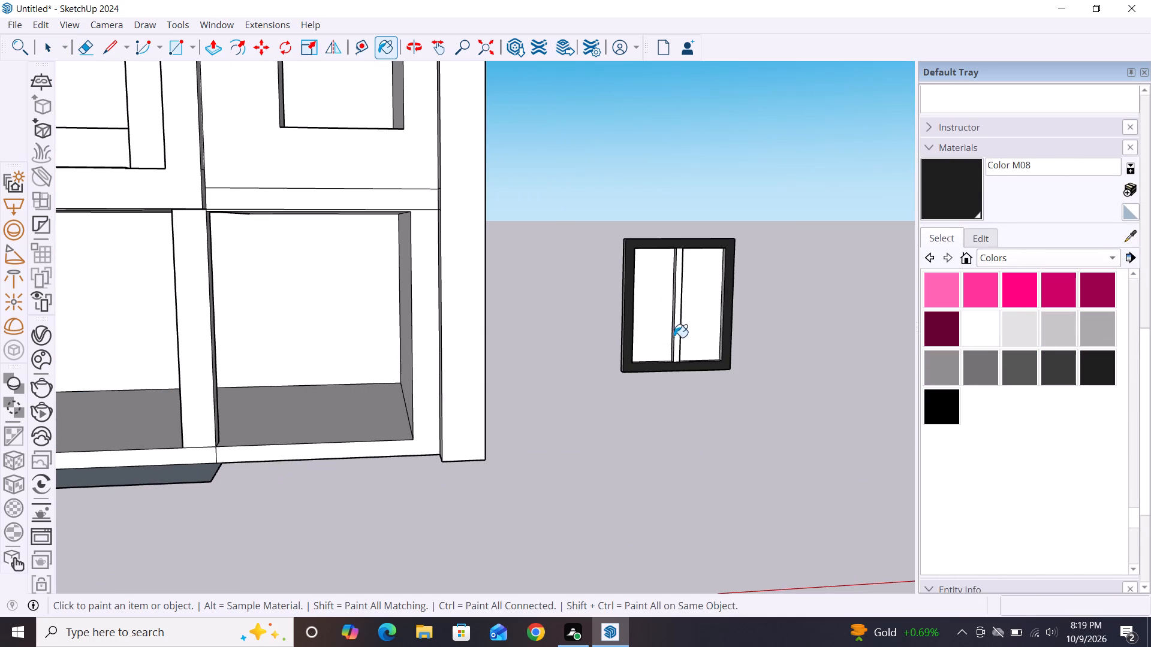
click(677, 337)
Paint both window panes with Translucent Glass Blue from the Glass and Mirrors collection.
scroll(742, 400, down, 7)
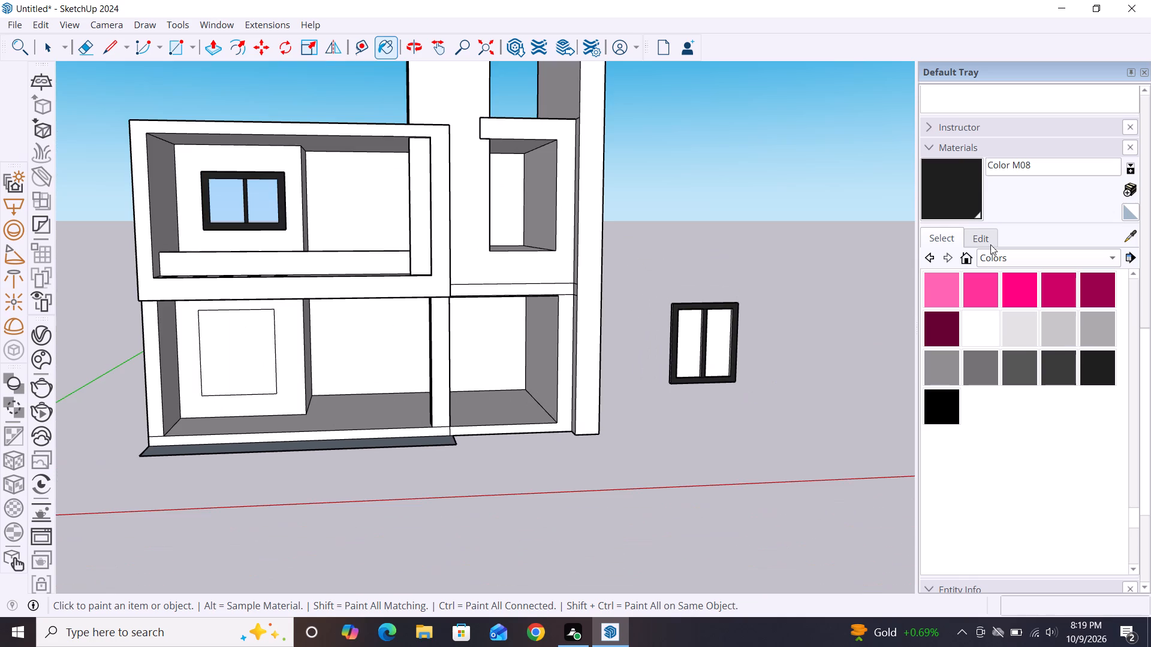
scroll(827, 357, down, 2)
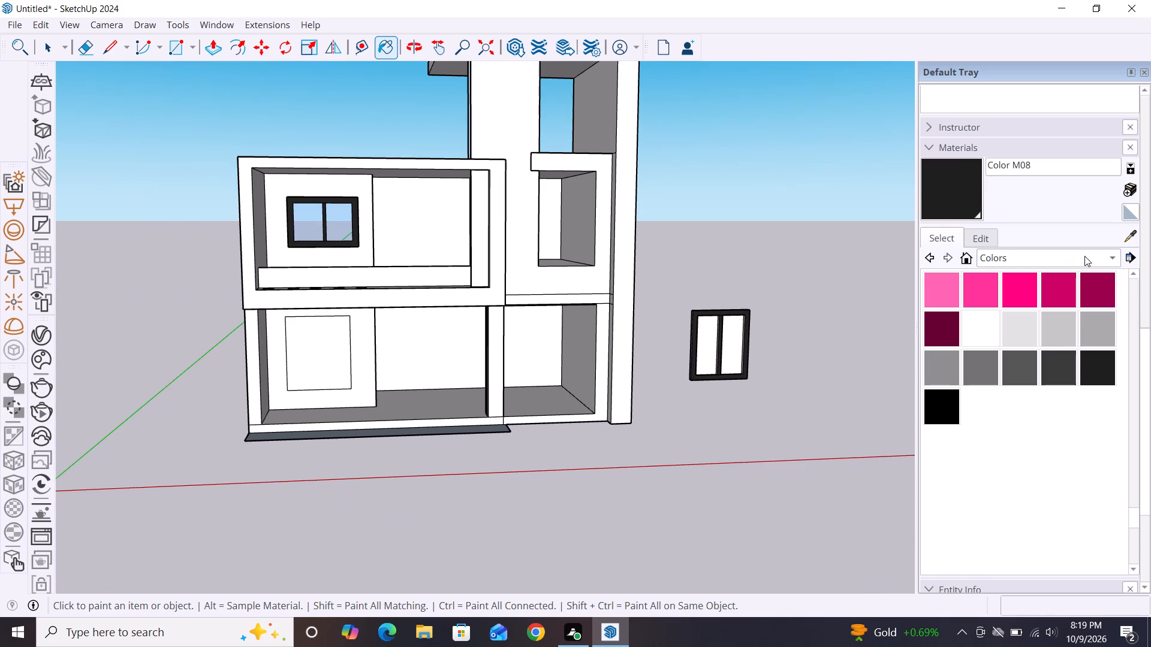
click(1113, 256)
scroll(1012, 326, down, 2)
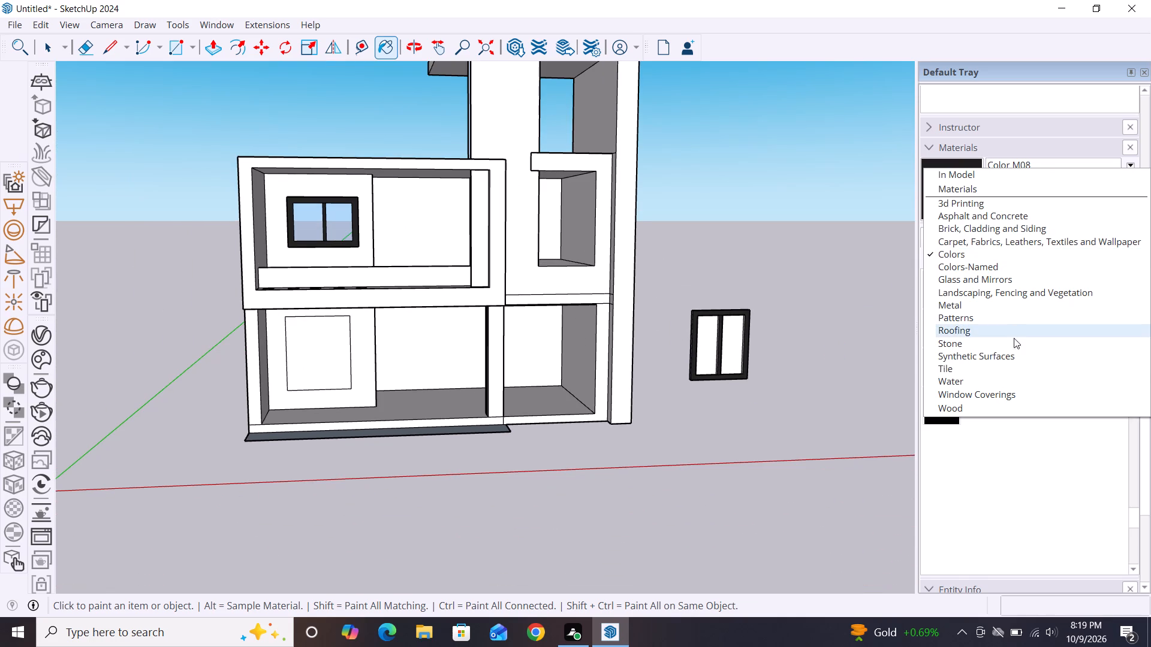
click(969, 279)
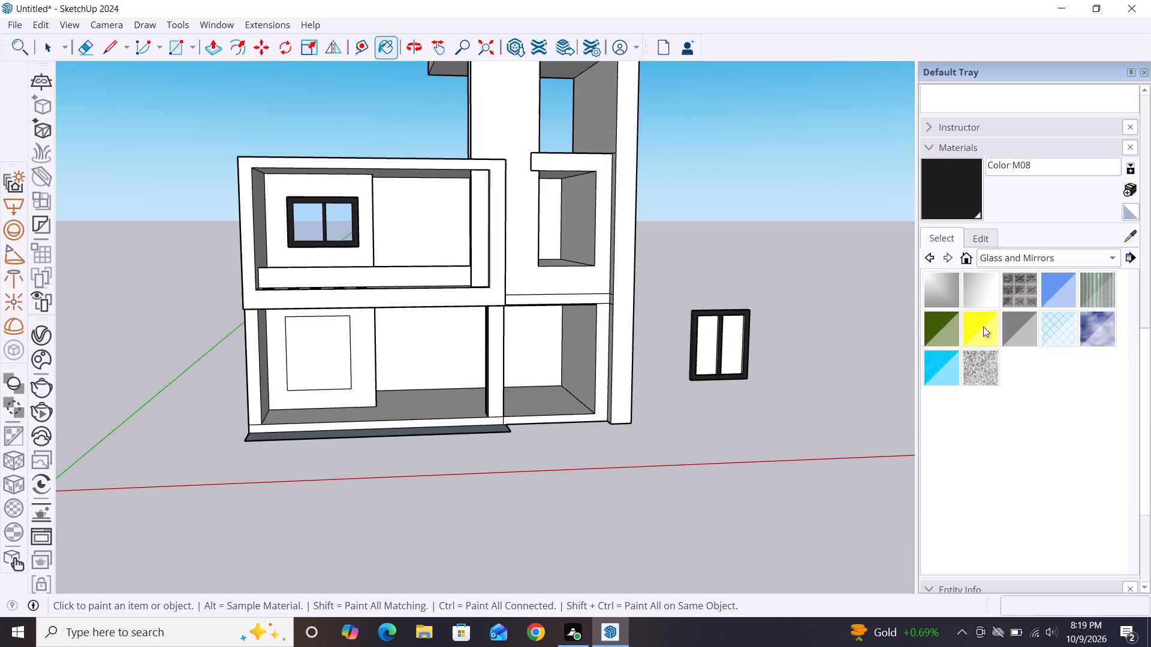
click(1062, 286)
click(715, 337)
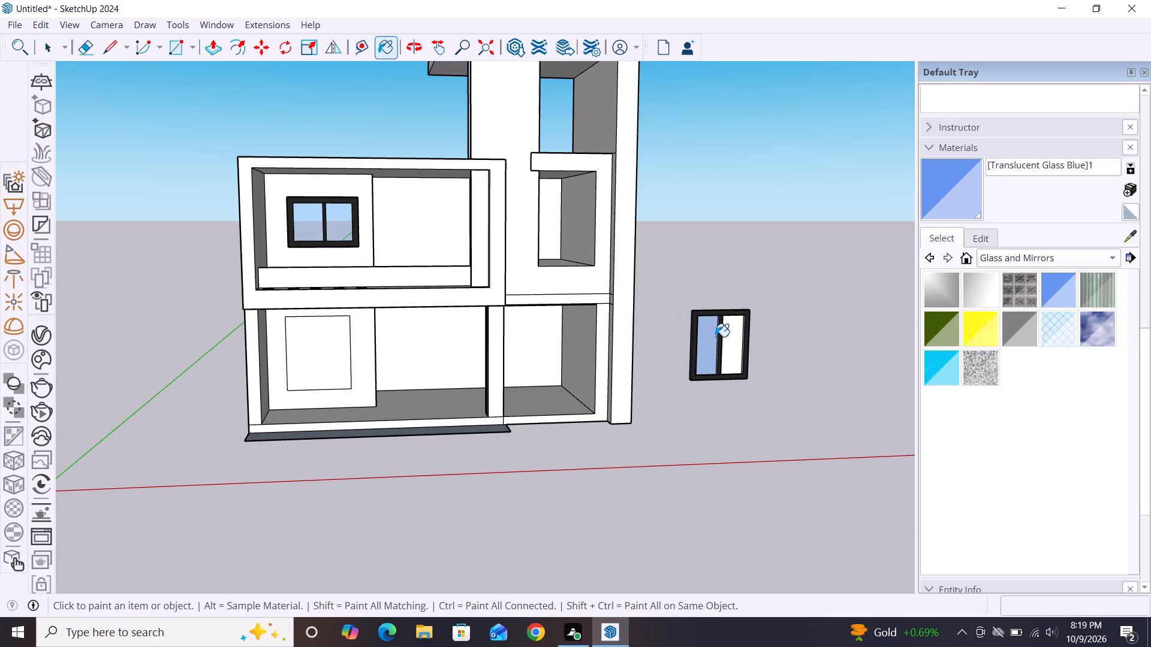
click(729, 341)
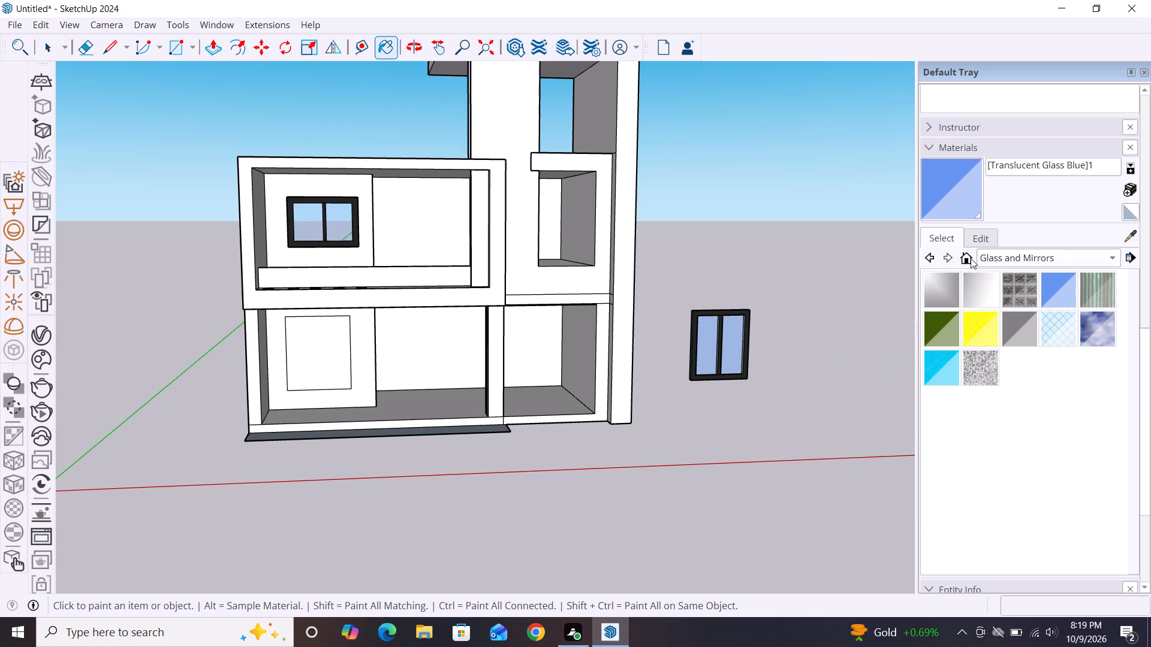
Set the opacity of the new window's blue glass material to 32.
click(977, 240)
click(975, 544)
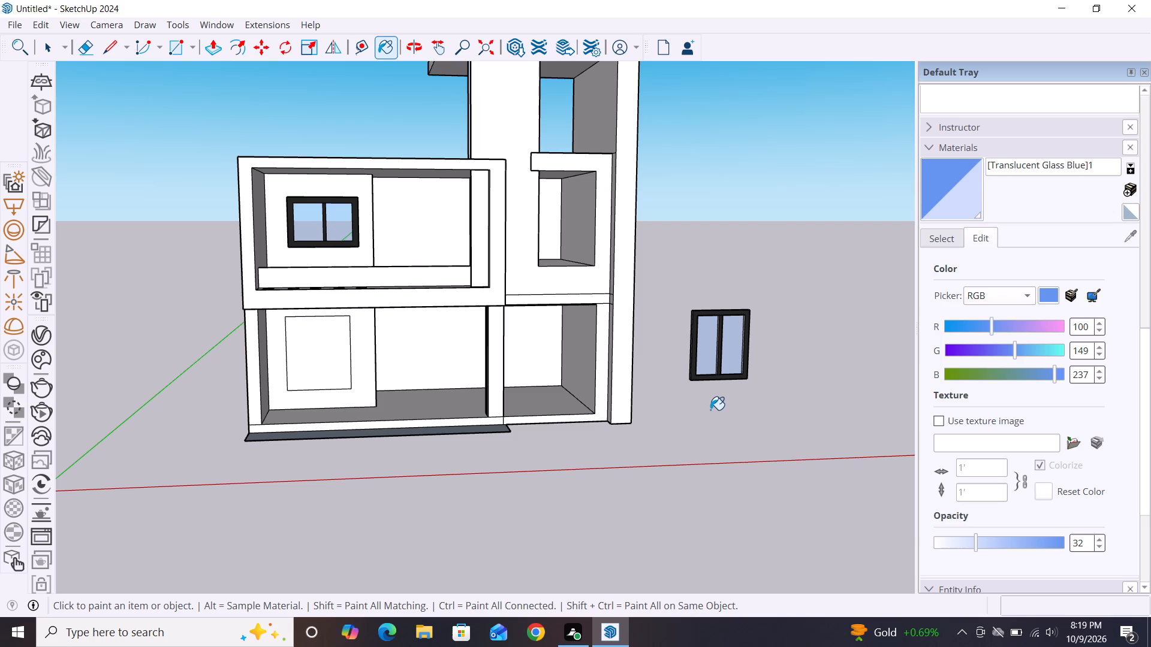
key(space)
scroll(1007, 352, down, 2)
scroll(1007, 352, up, 2)
Set the opacity of the window's blue glass material to 27.
click(981, 546)
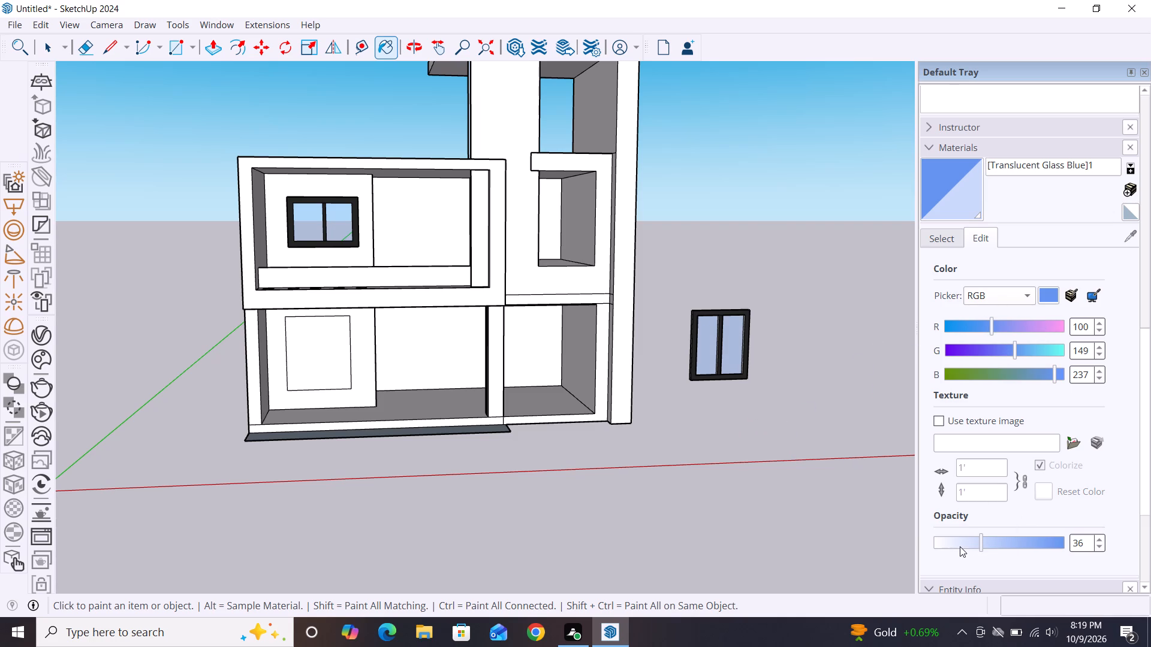
click(970, 545)
key(space)
key(space)
key(space)
key(space)
key(space)
click(936, 239)
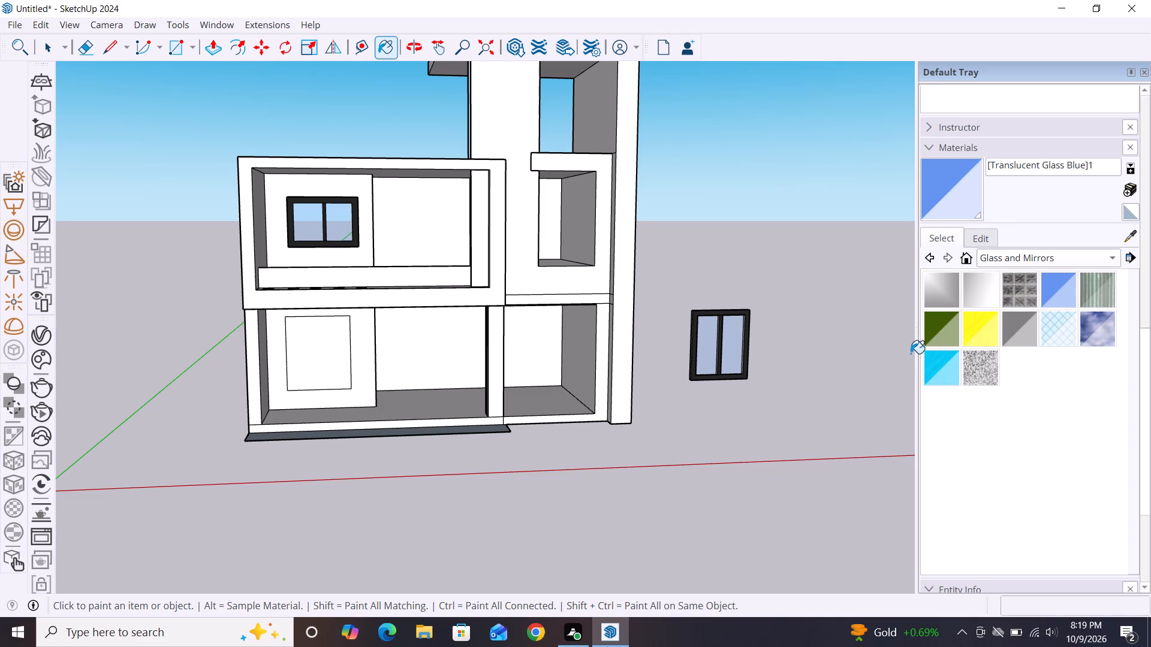
Group the frame, mullion and glass panes of the loose window beside the house.
key(space)
drag(768, 298, 682, 409)
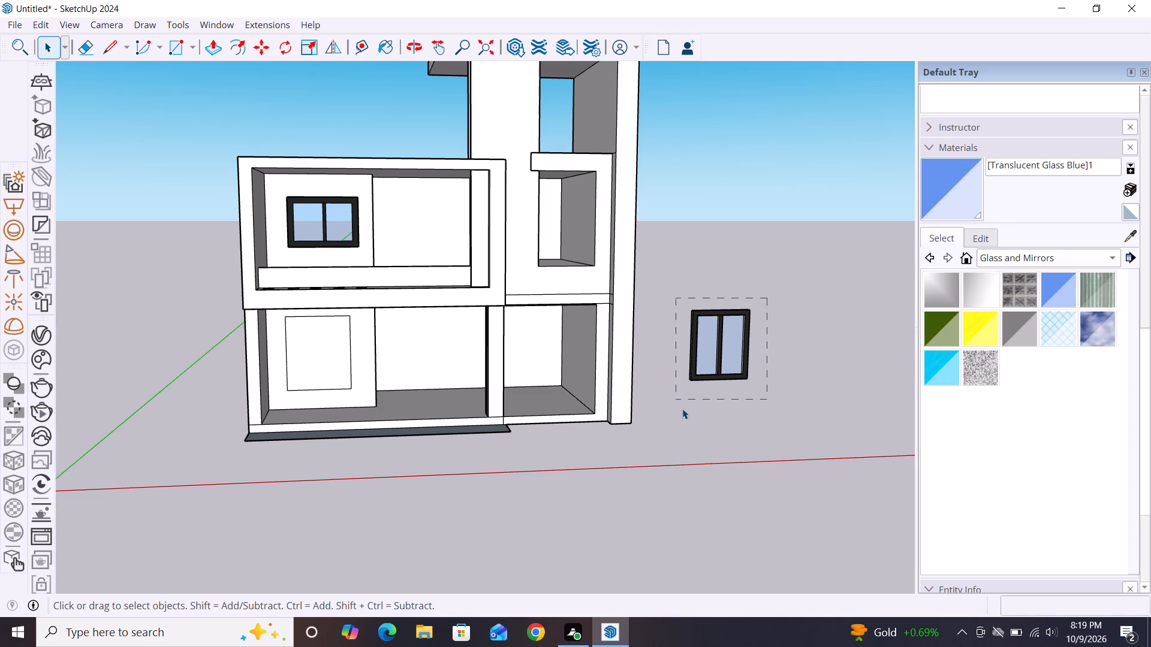
drag(682, 409, 688, 420)
right_click(719, 342)
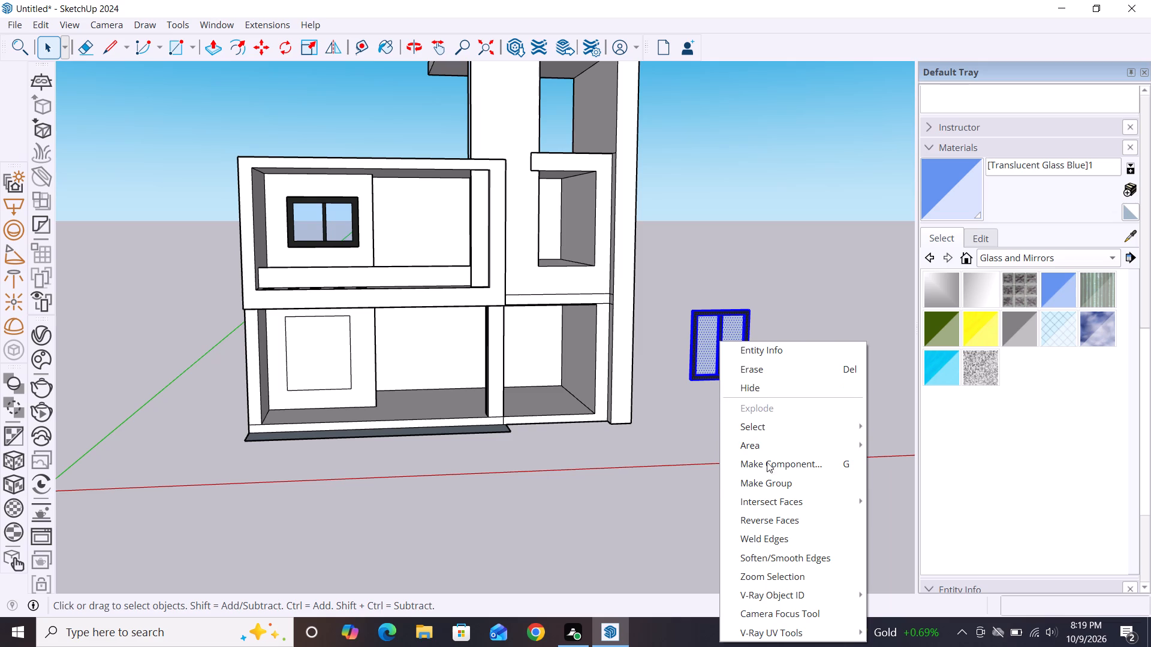
click(770, 484)
key(m)
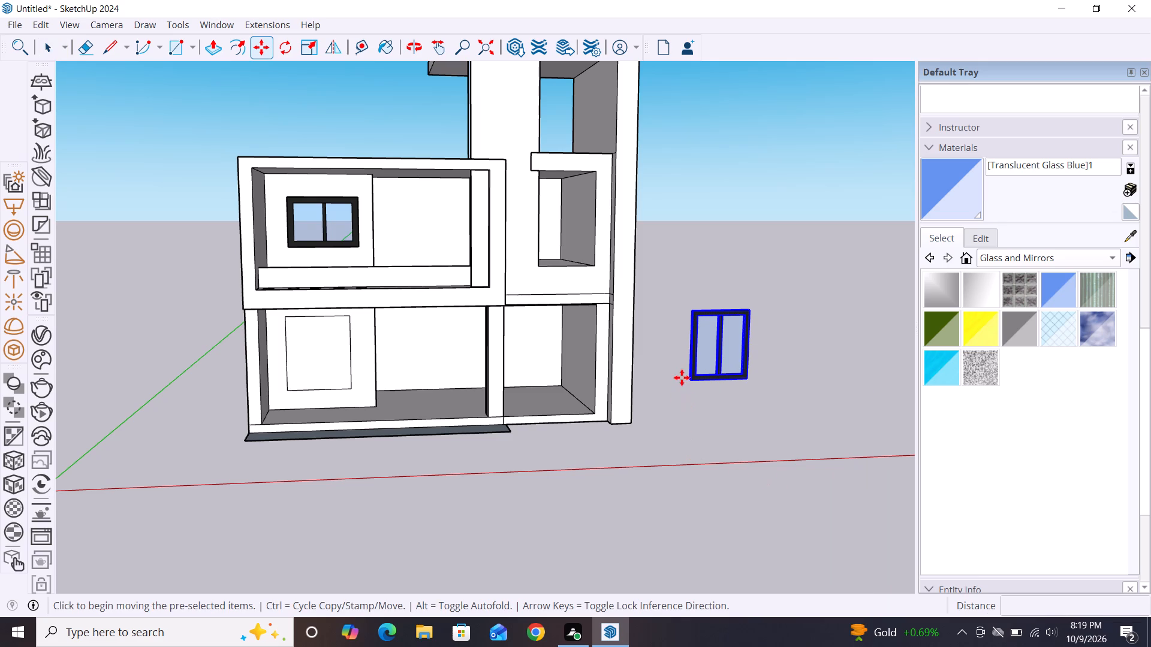
key(space)
Delete the rectangular faces outlined in the ground-floor wall to cut a through opening for the window.
click(337, 366)
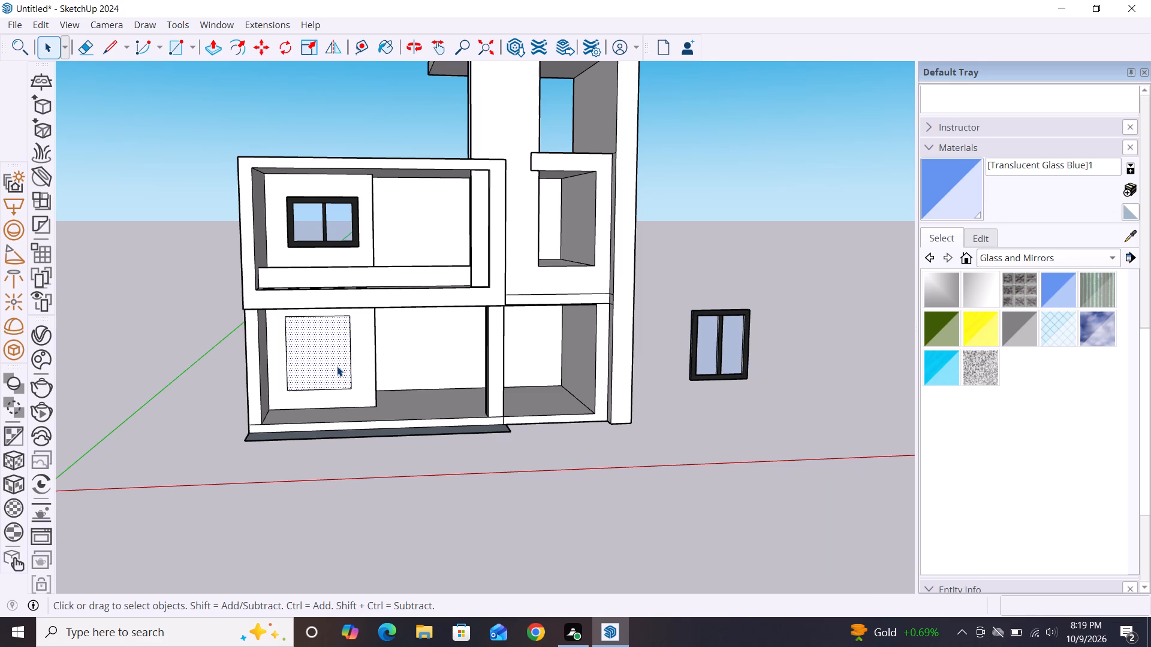
key(Delete)
click(337, 366)
key(Delete)
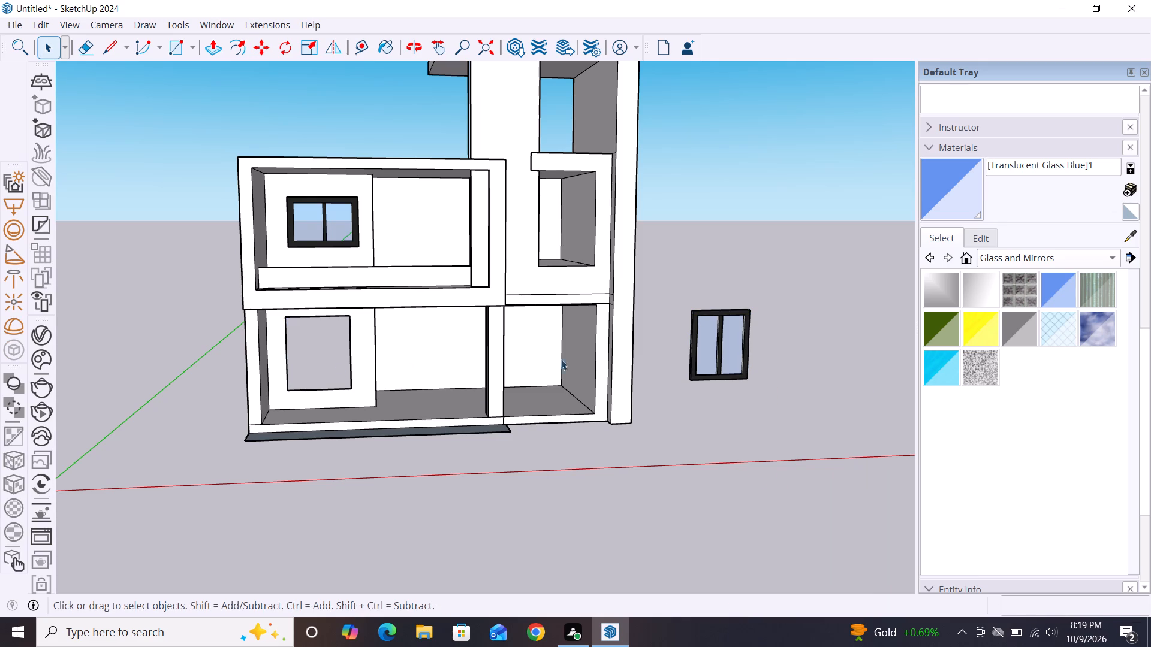
Move the window group by its lower corner about 27' 2" along the red axis into the ground-floor wall opening.
double_click(691, 361)
click(767, 435)
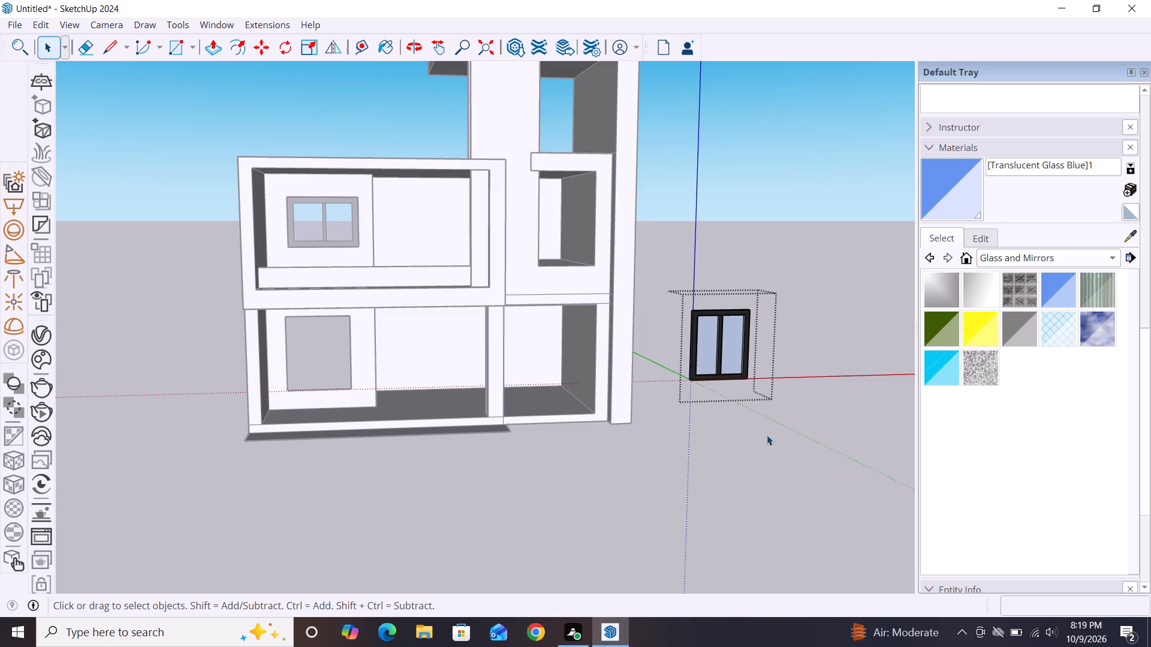
click(718, 357)
key(m)
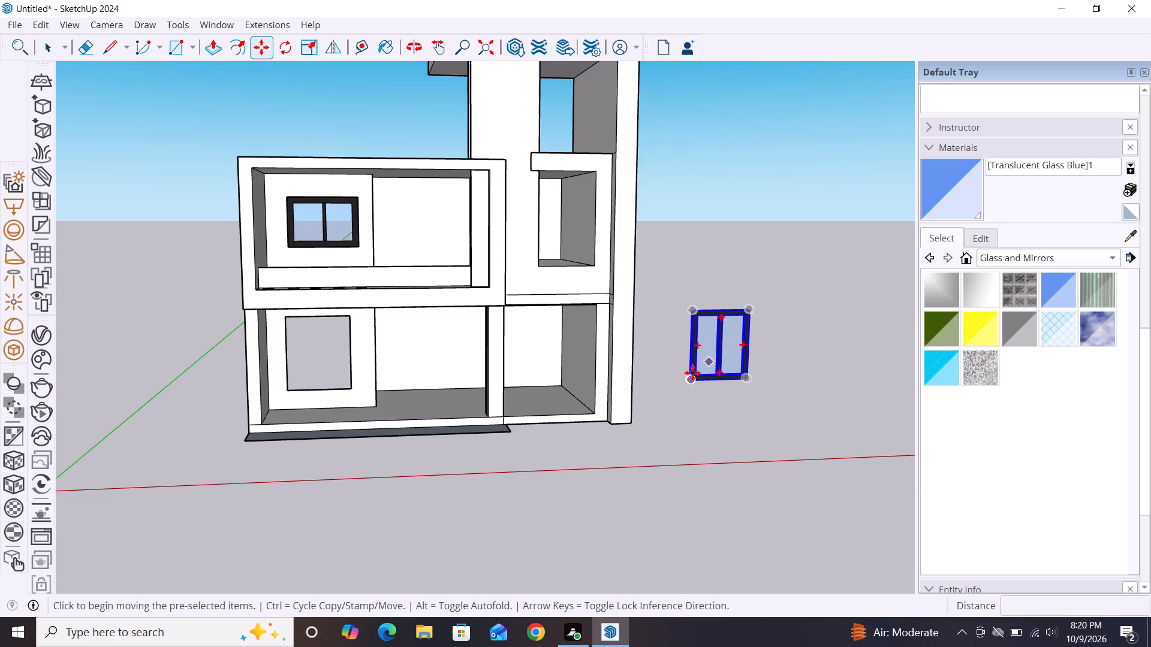
click(691, 380)
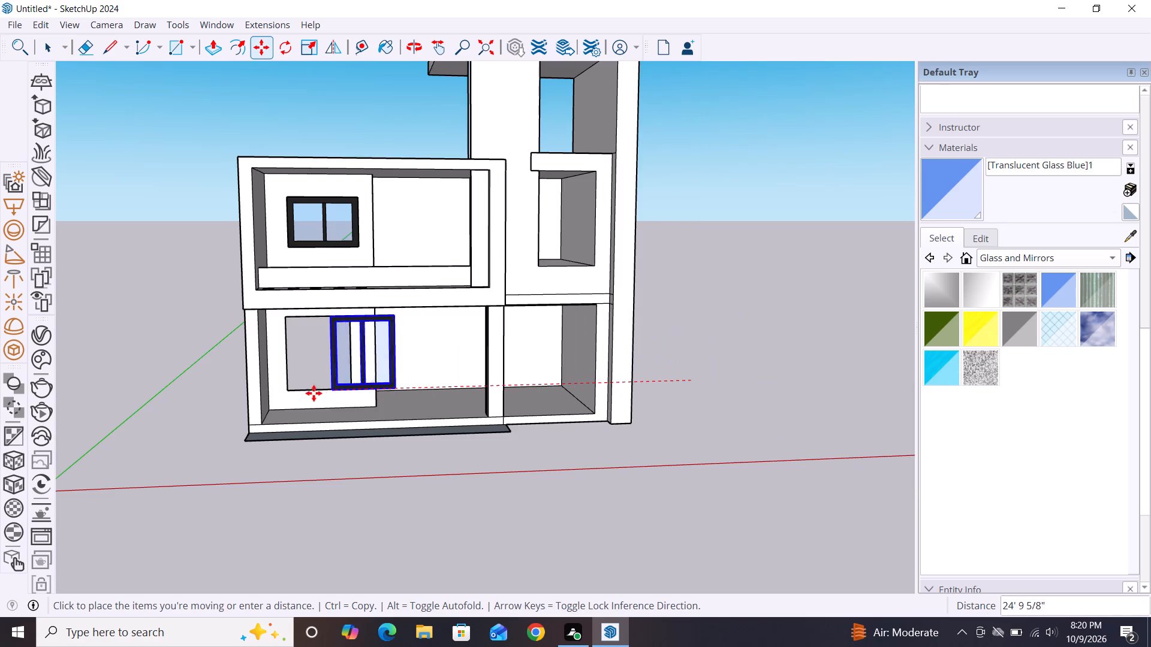
scroll(284, 385, up, 14)
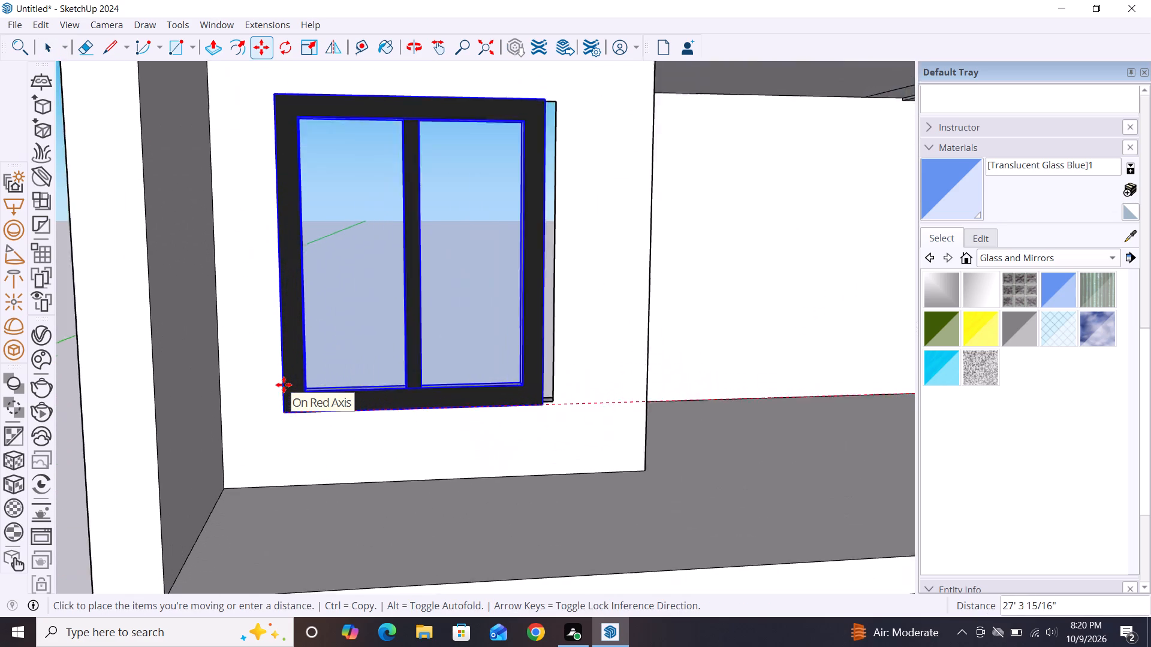
scroll(284, 385, up, 2)
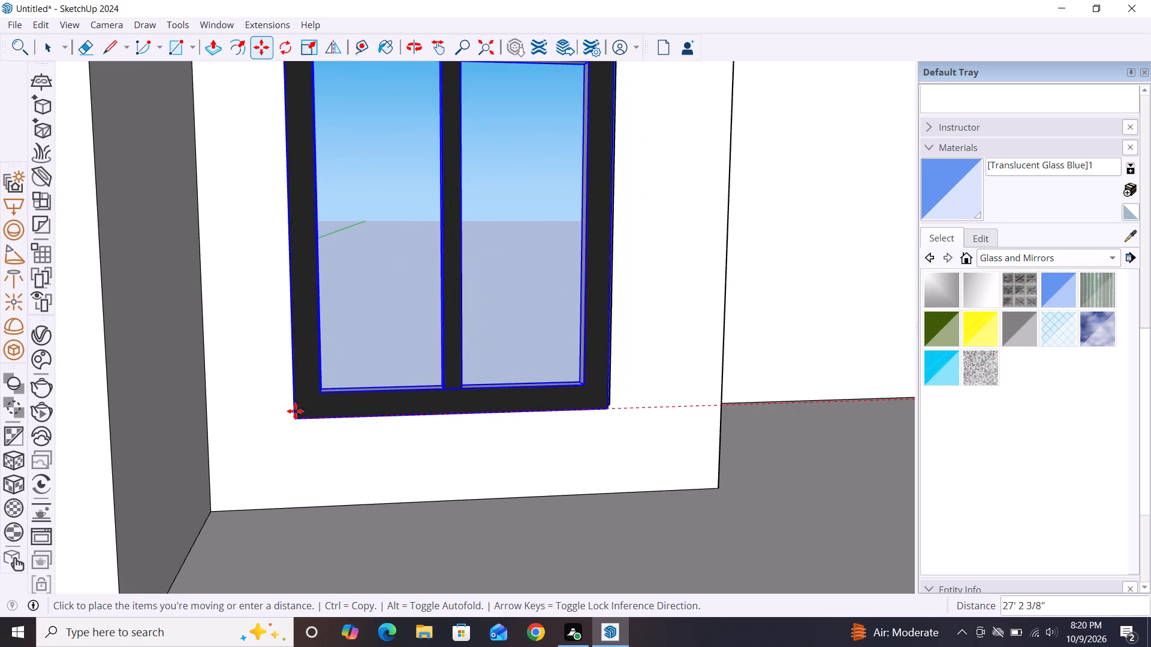
click(304, 411)
key(space)
scroll(309, 347, down, 20)
scroll(309, 347, down, 3)
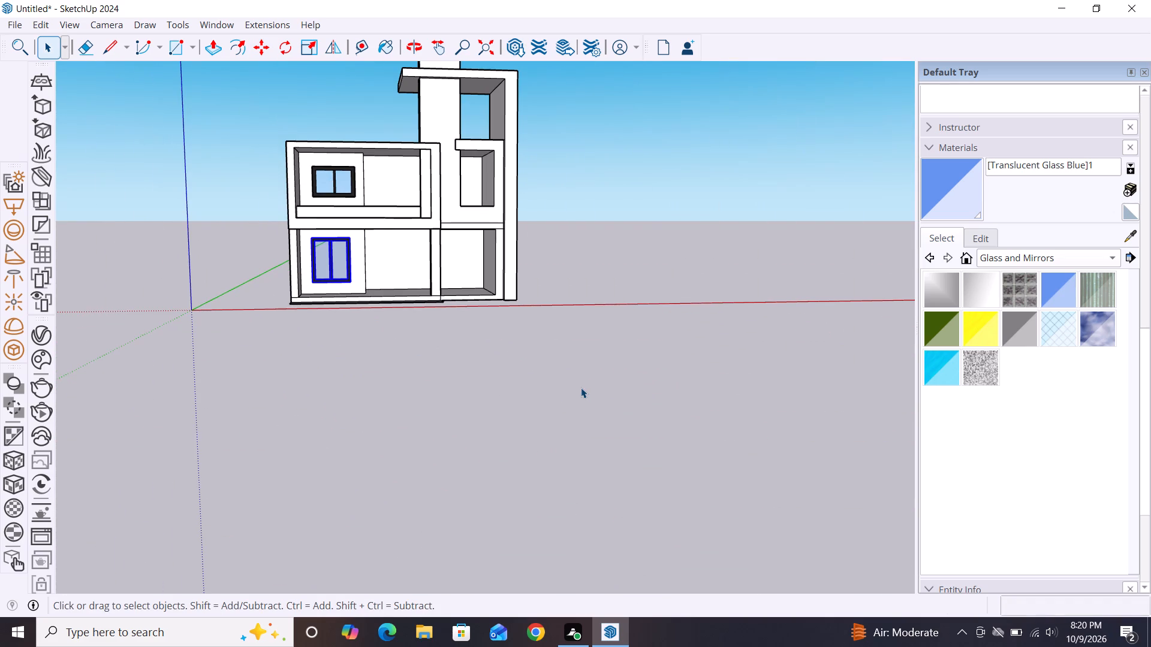
click(581, 388)
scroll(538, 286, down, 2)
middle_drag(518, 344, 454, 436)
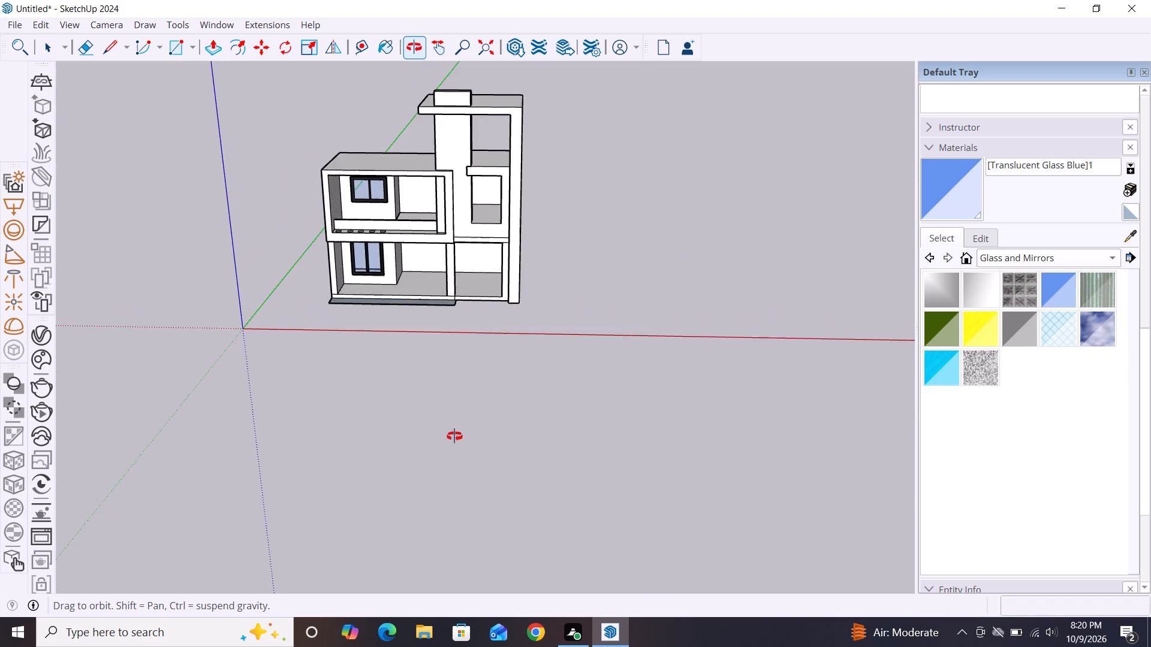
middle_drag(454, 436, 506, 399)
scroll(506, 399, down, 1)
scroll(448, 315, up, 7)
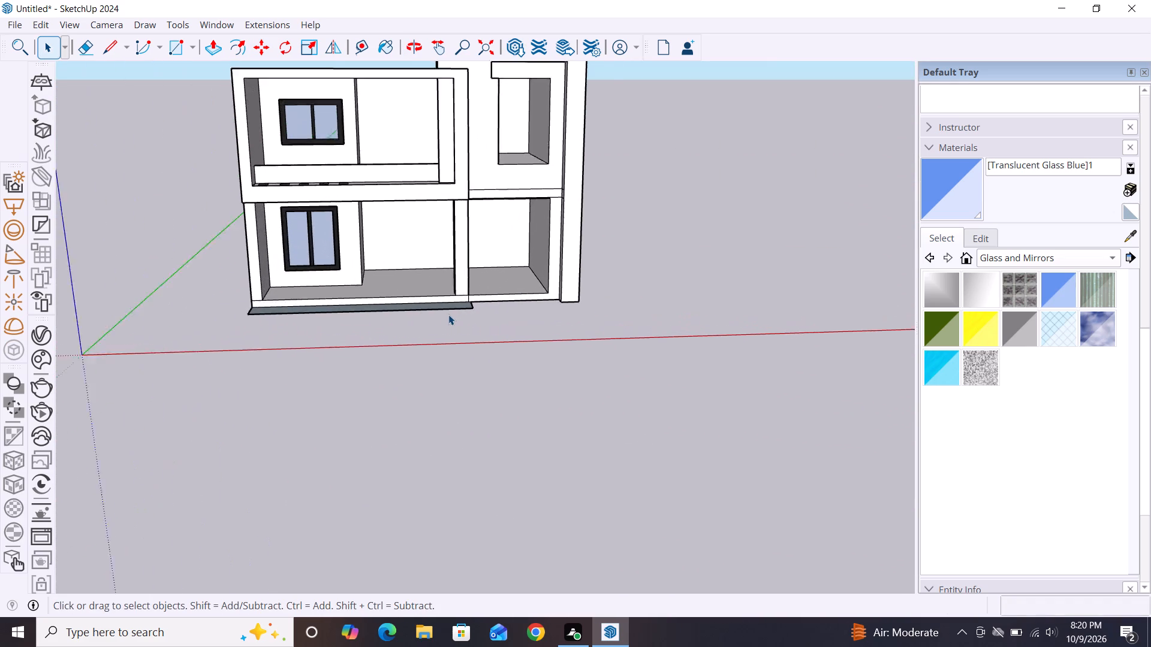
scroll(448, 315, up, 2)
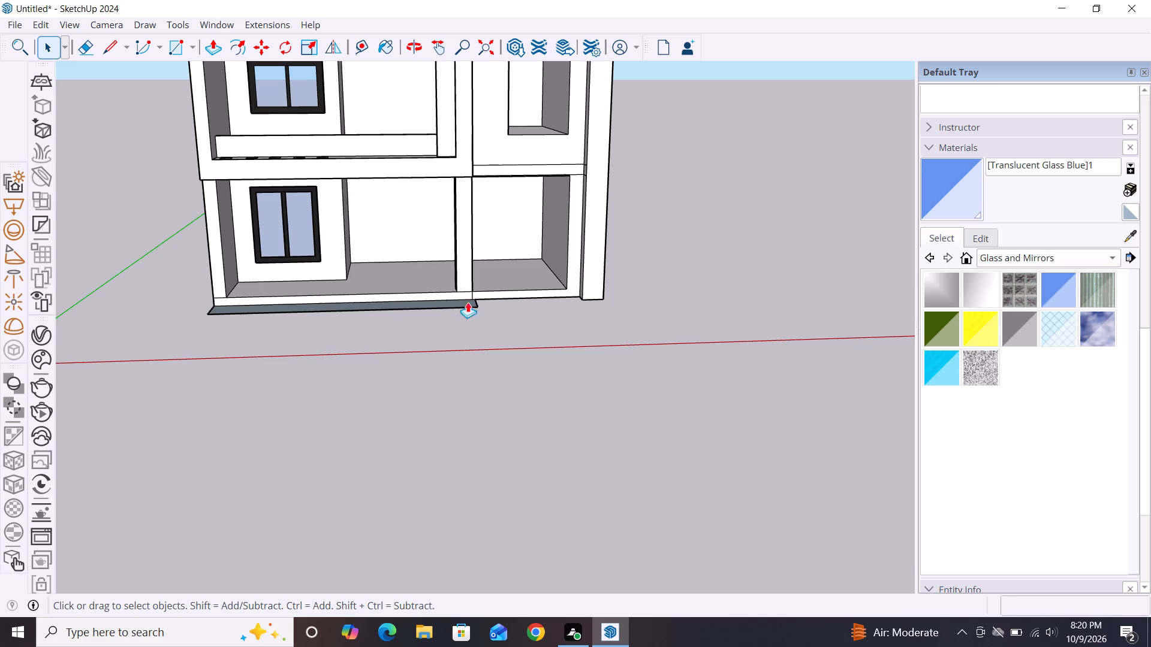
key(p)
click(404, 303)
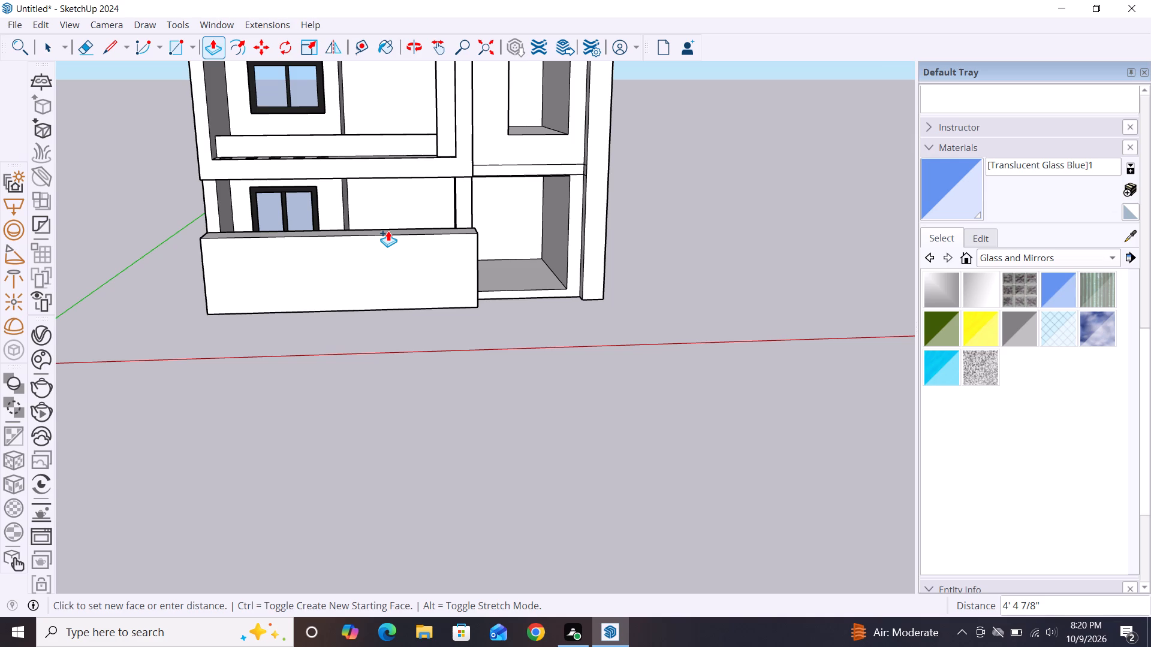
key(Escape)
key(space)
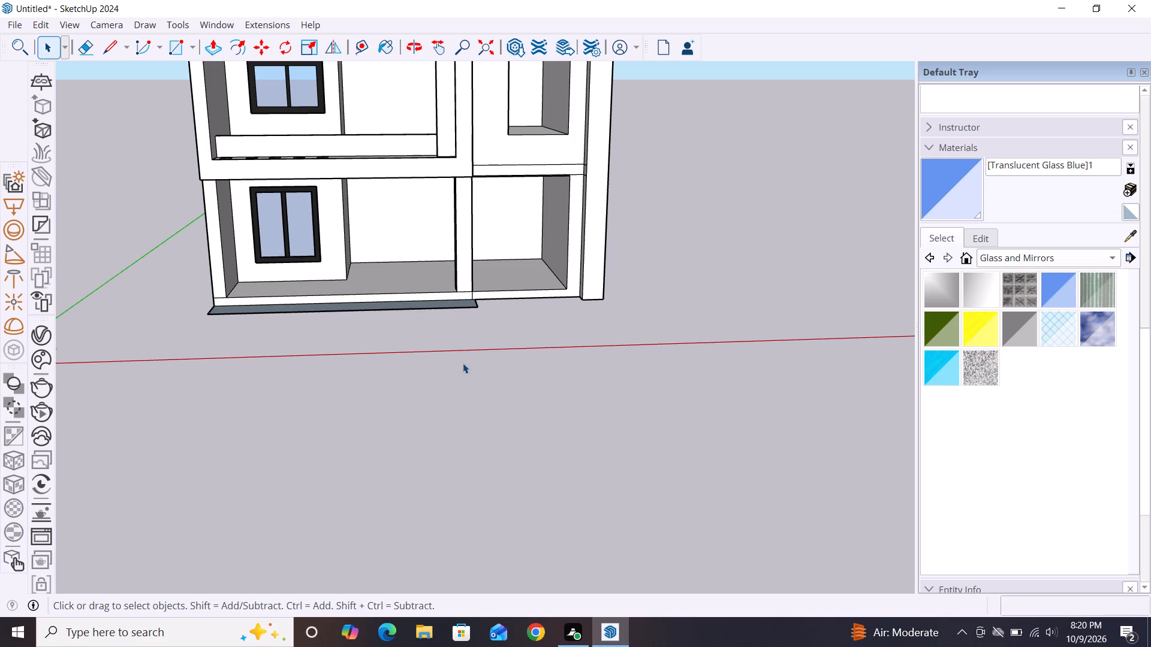
Examine the whole house block from the front, checking both fitted windows.
scroll(465, 363, down, 8)
middle_drag(476, 414, 403, 310)
scroll(502, 295, up, 3)
scroll(502, 295, down, 4)
middle_drag(516, 323, 634, 355)
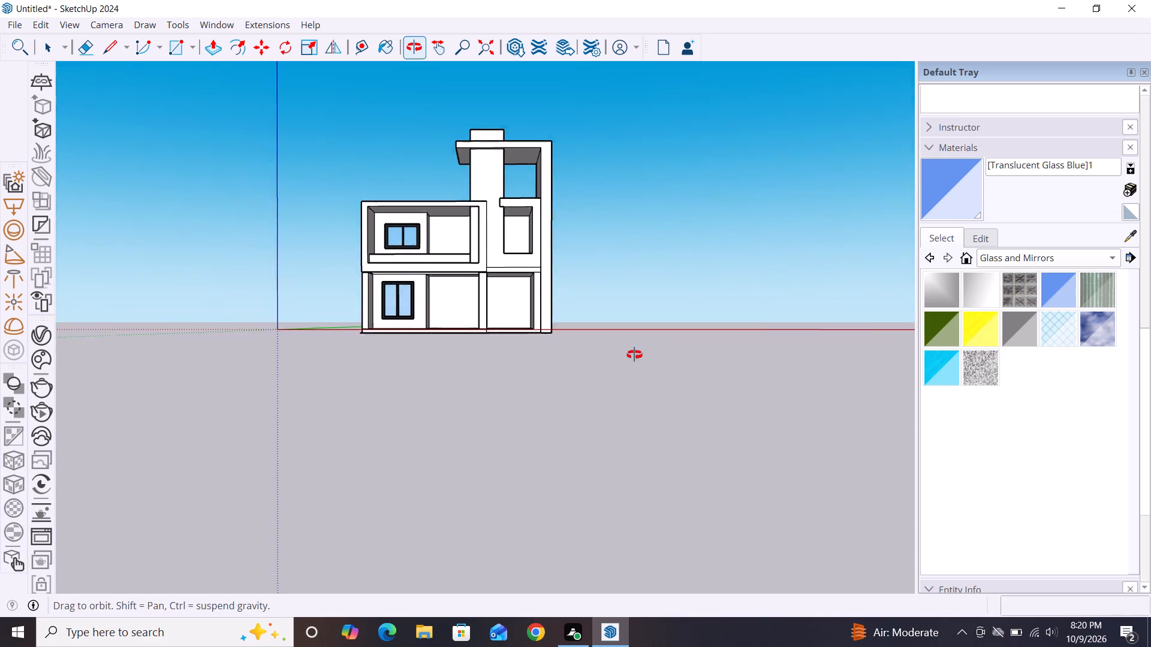
middle_drag(634, 355, 518, 413)
scroll(476, 307, up, 2)
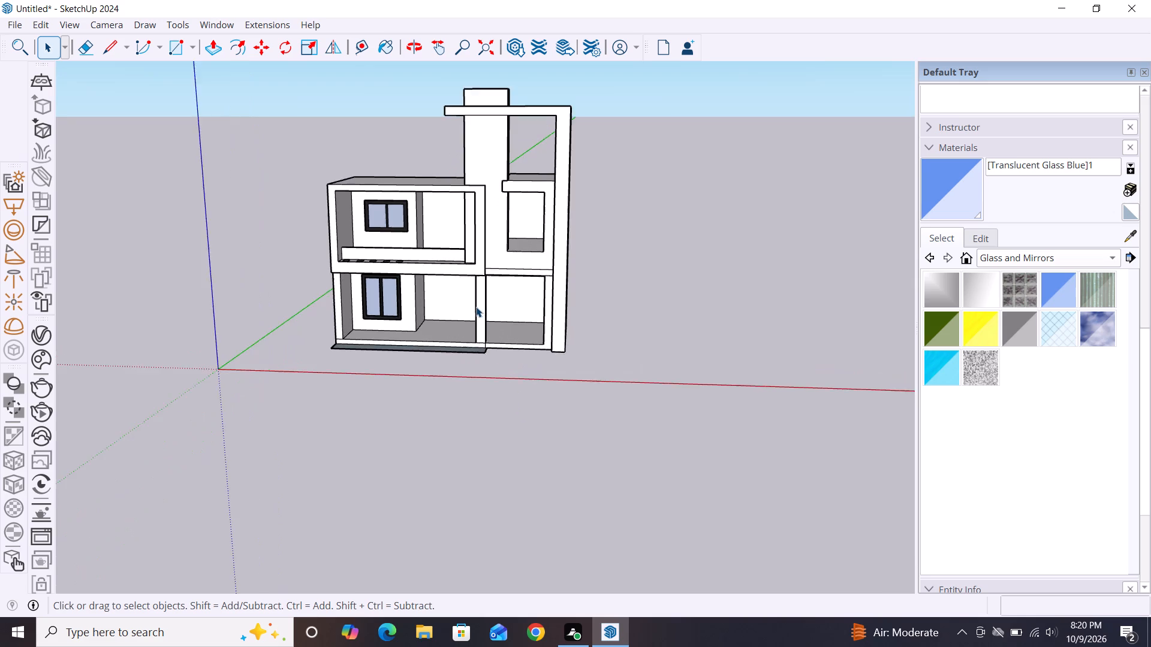
scroll(476, 307, down, 2)
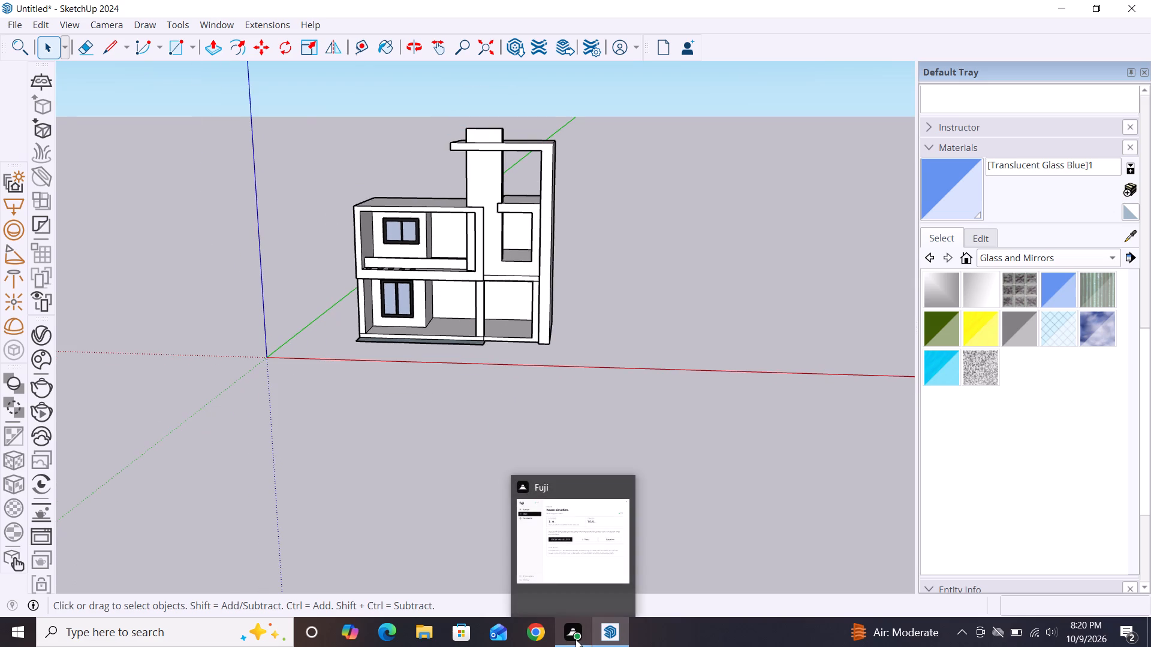
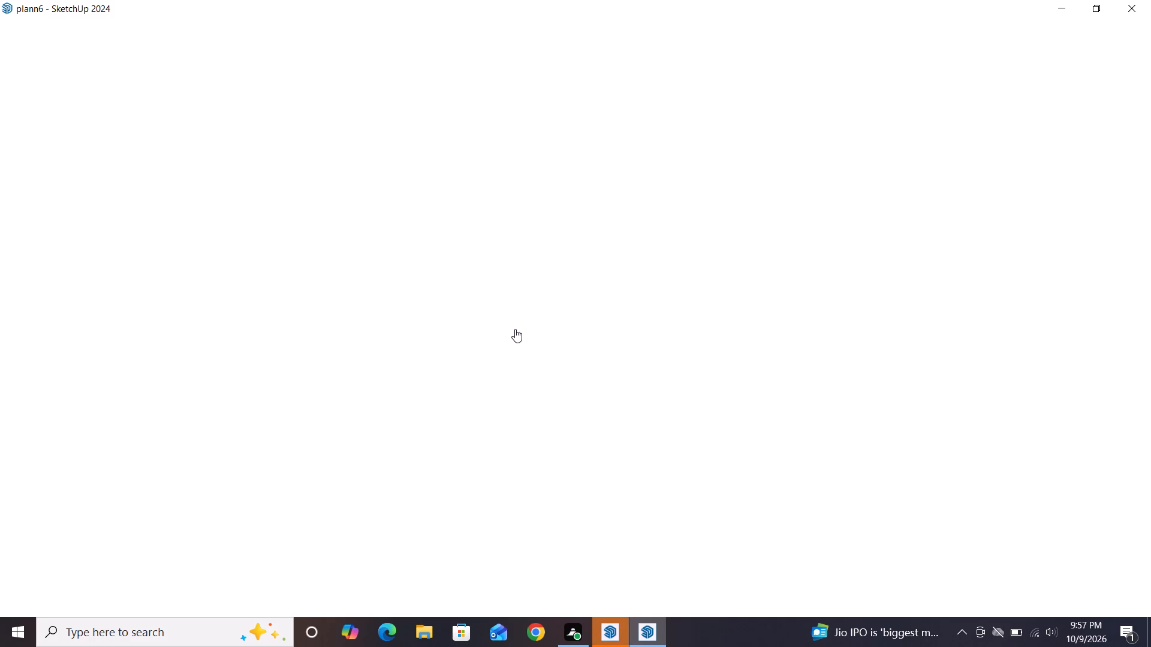
Force the unresponsive SketchUp window with the plann6 model to close instead of waiting for it.
click(1135, 9)
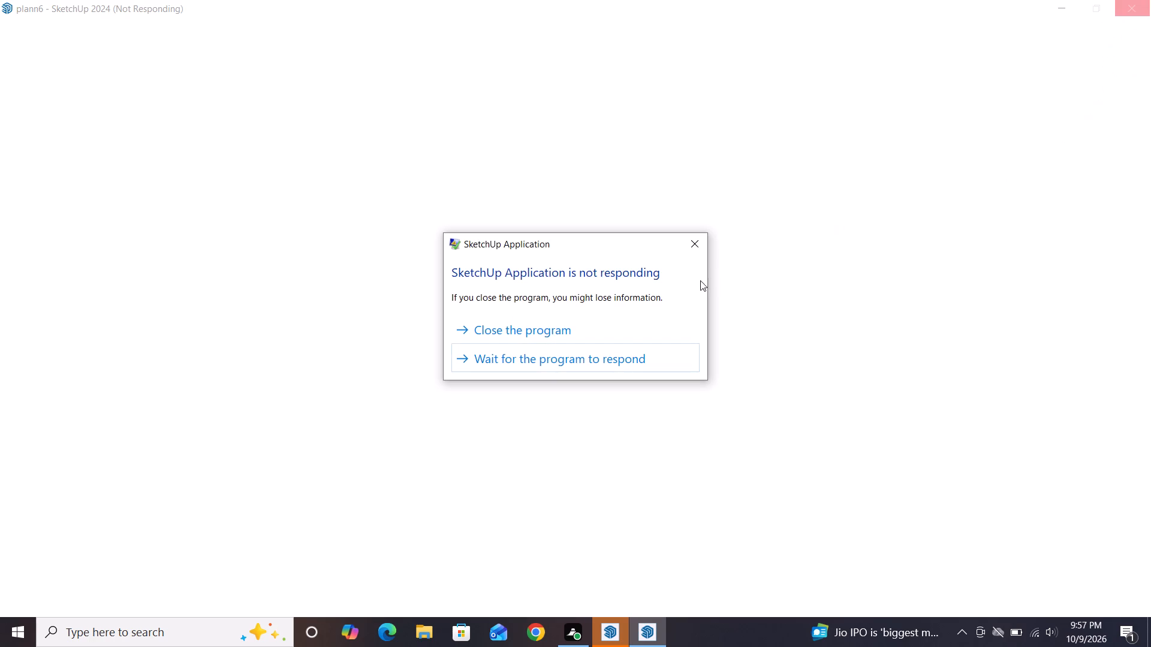
click(626, 333)
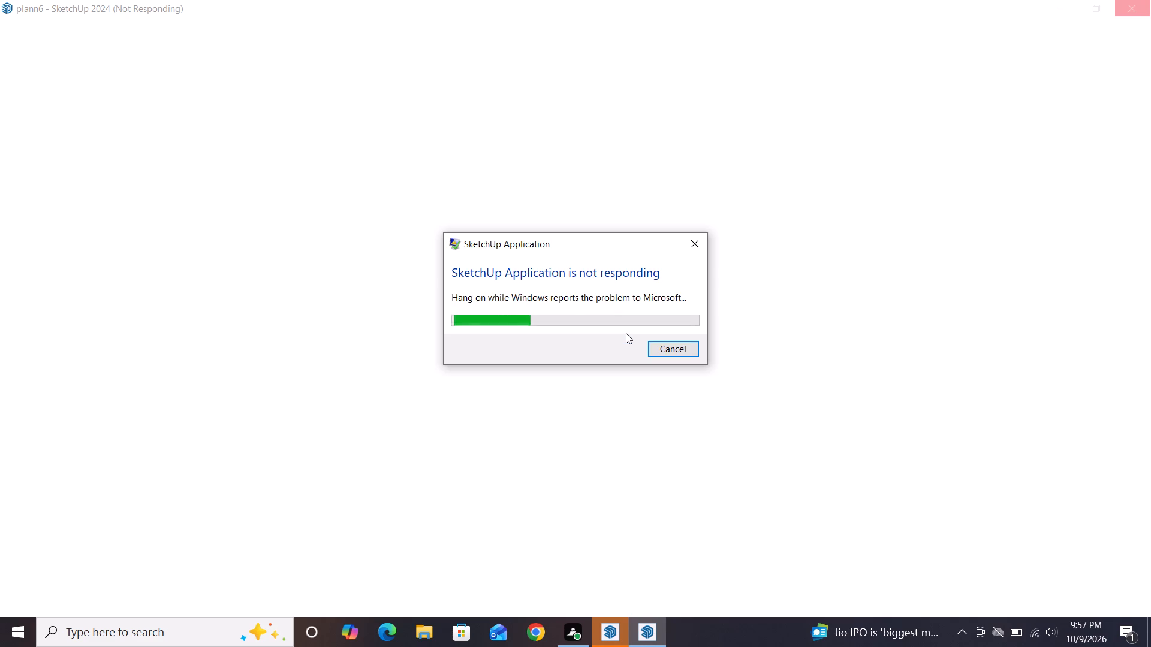
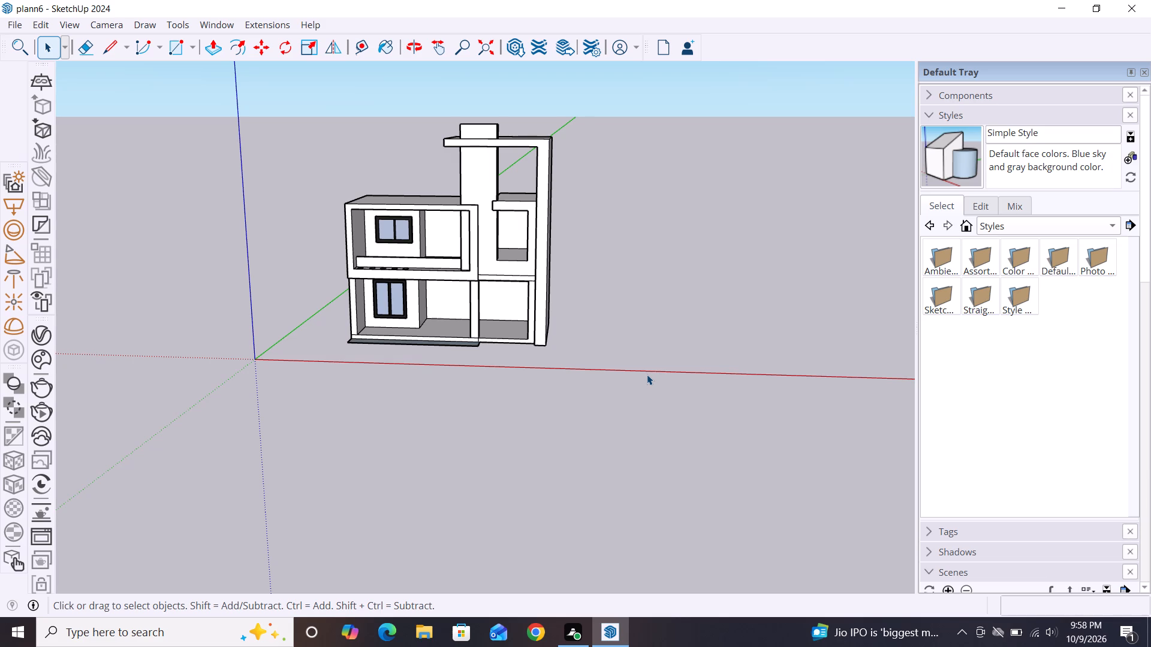
Draw a square about 3' 8" on the back wall of the ground-floor recess, beside the existing dark-framed window.
scroll(393, 291, up, 5)
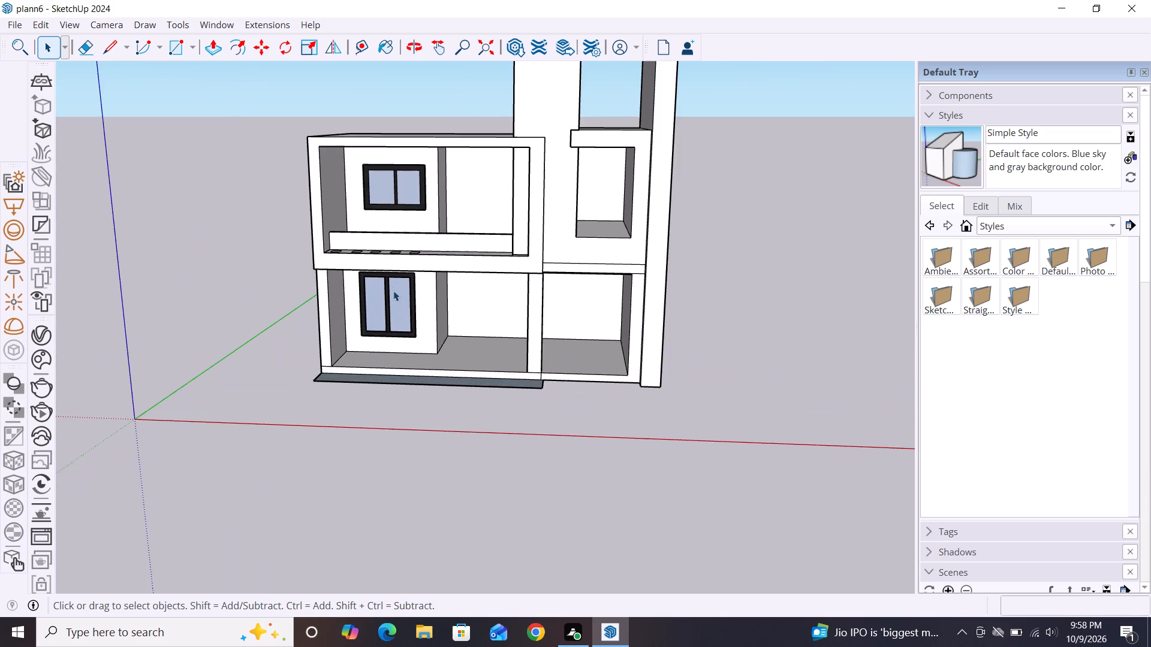
scroll(393, 291, down, 4)
scroll(396, 313, up, 8)
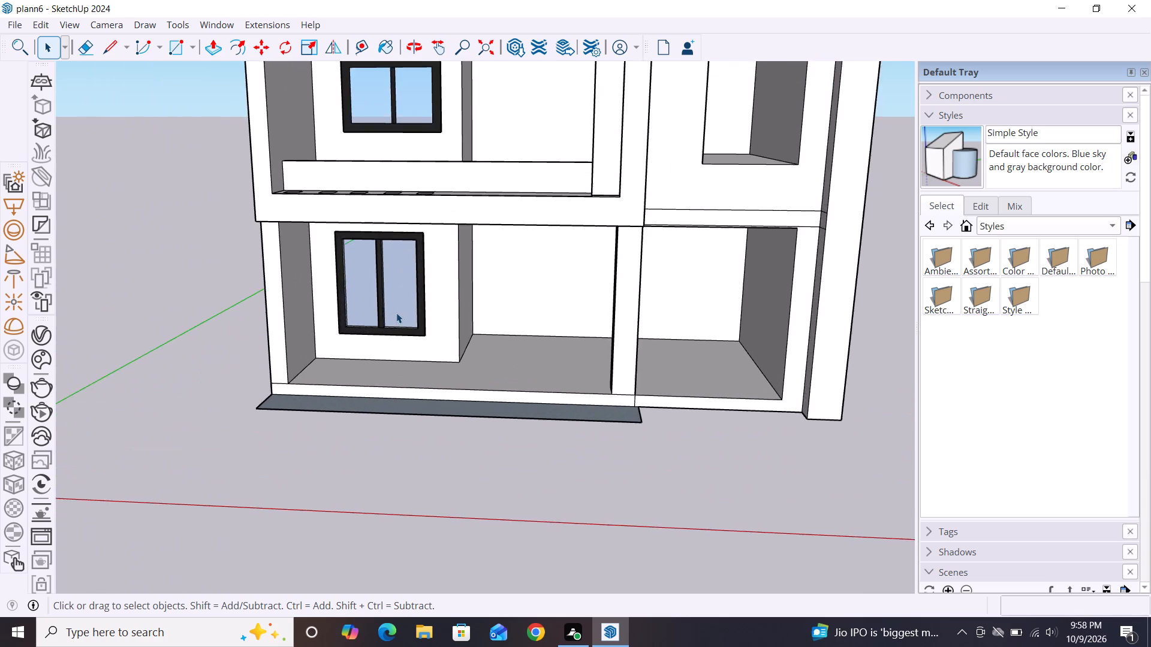
scroll(396, 313, down, 3)
scroll(507, 329, down, 1)
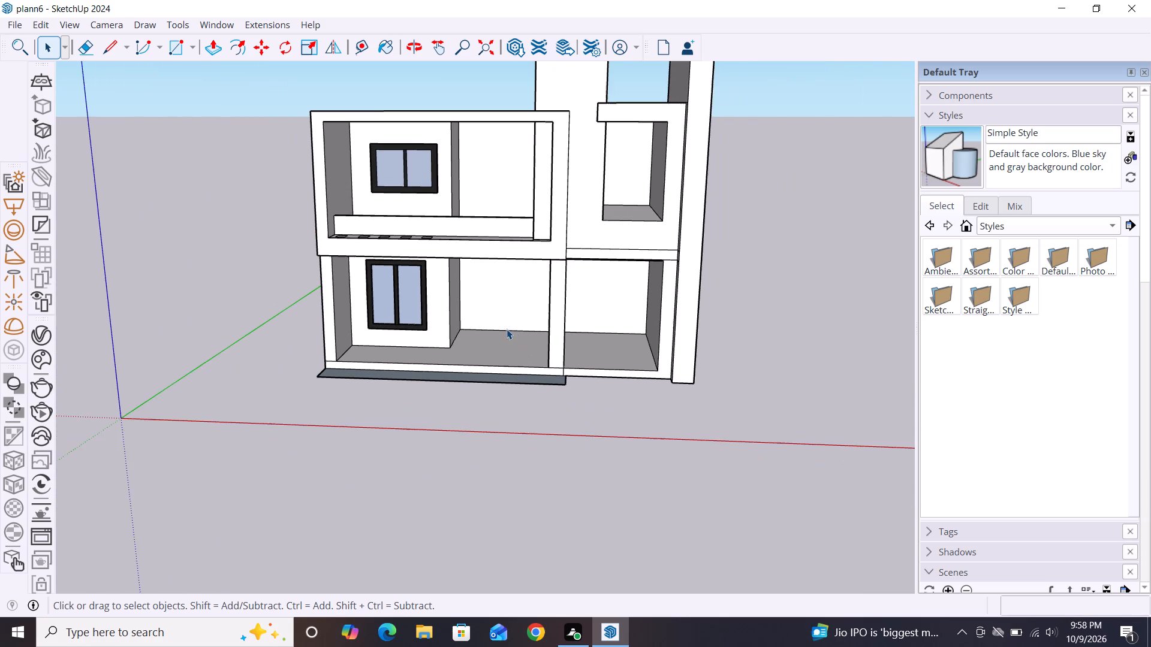
middle_drag(537, 337, 571, 287)
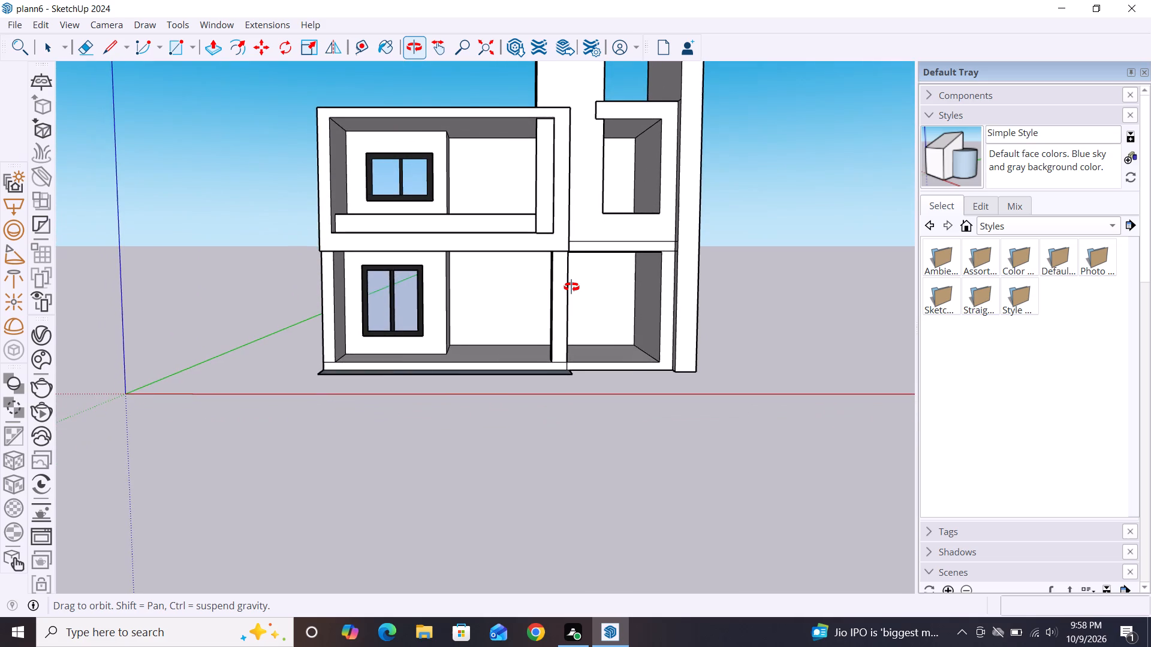
middle_drag(571, 287, 598, 285)
scroll(505, 282, up, 4)
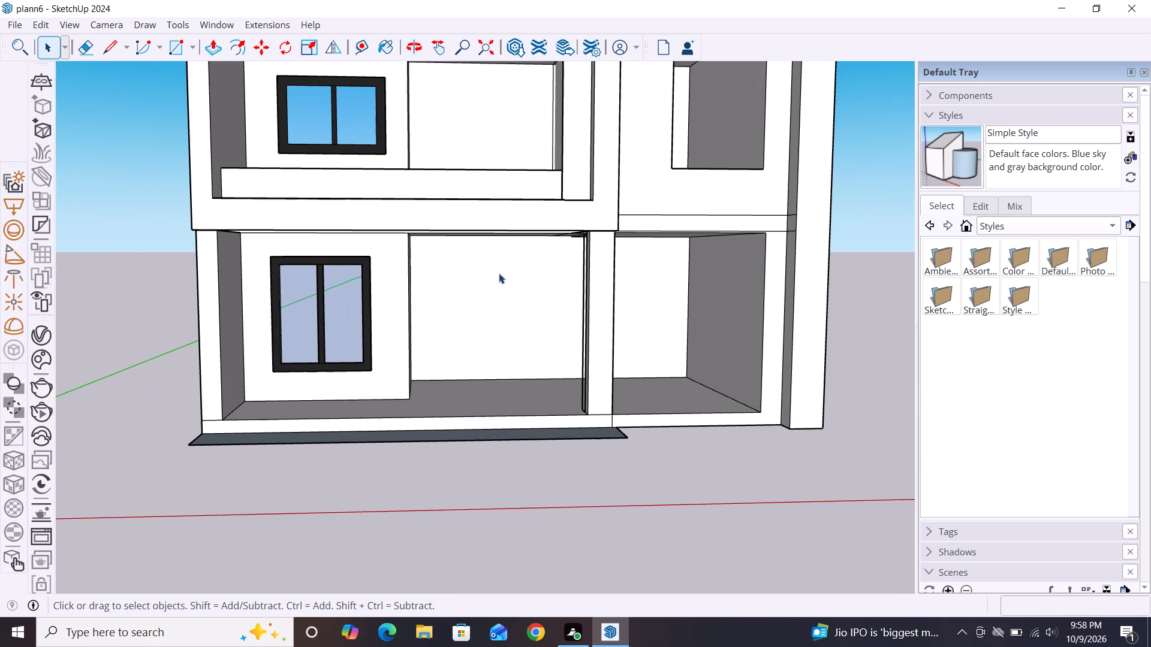
scroll(499, 273, down, 1)
scroll(496, 283, up, 2)
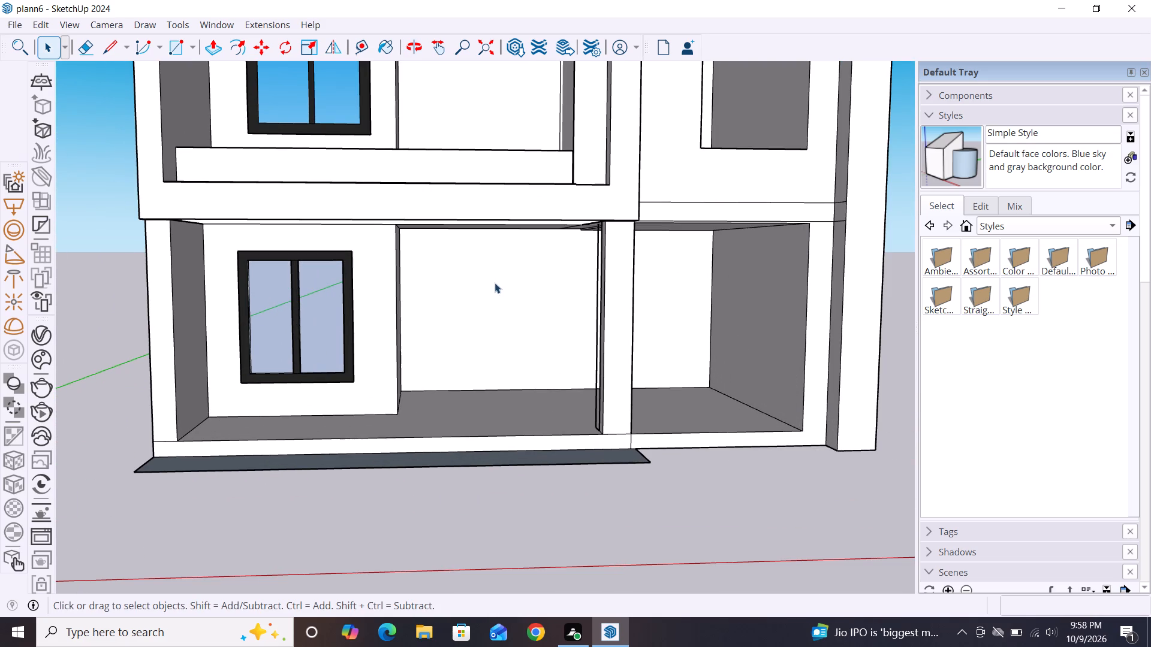
key(r)
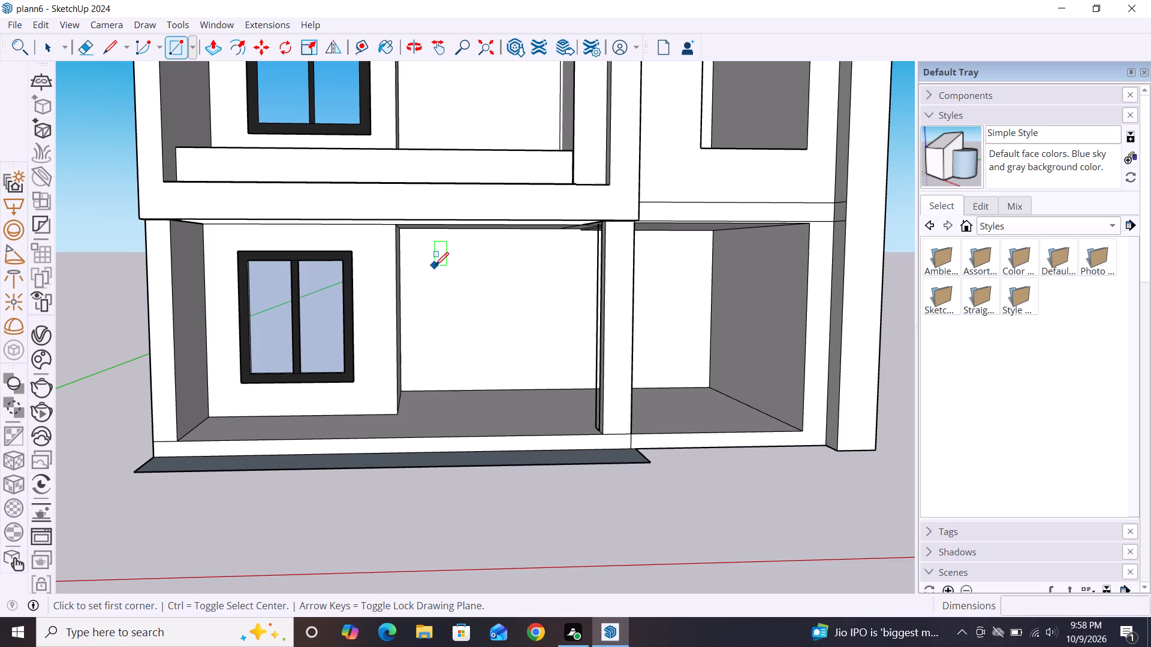
click(436, 262)
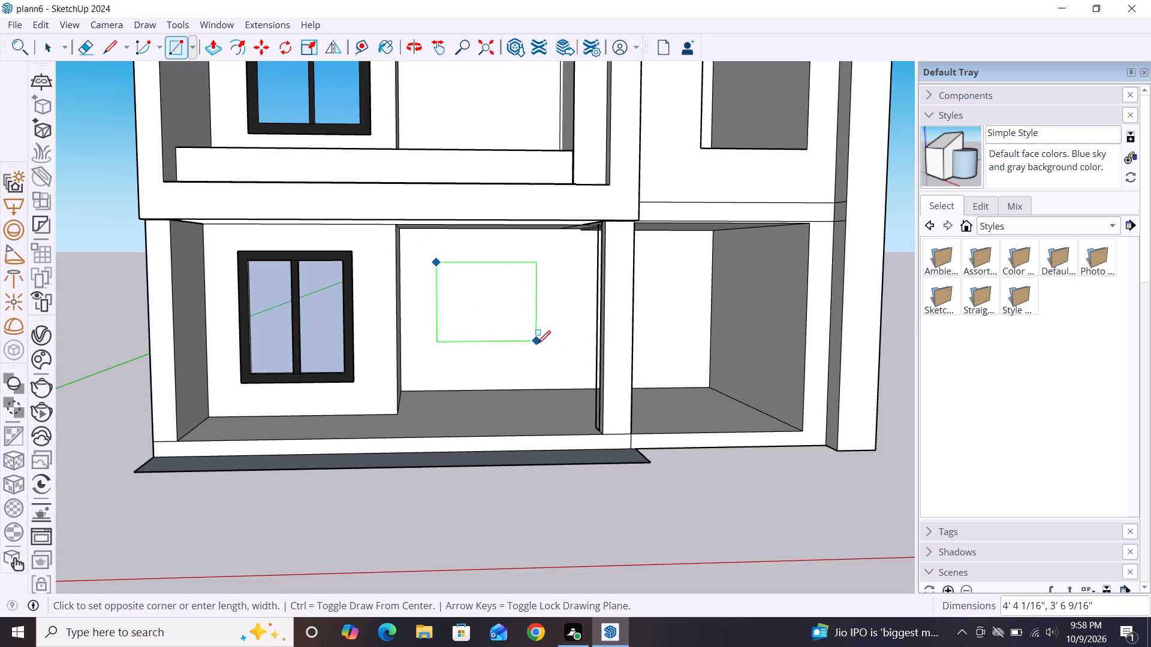
key(Escape)
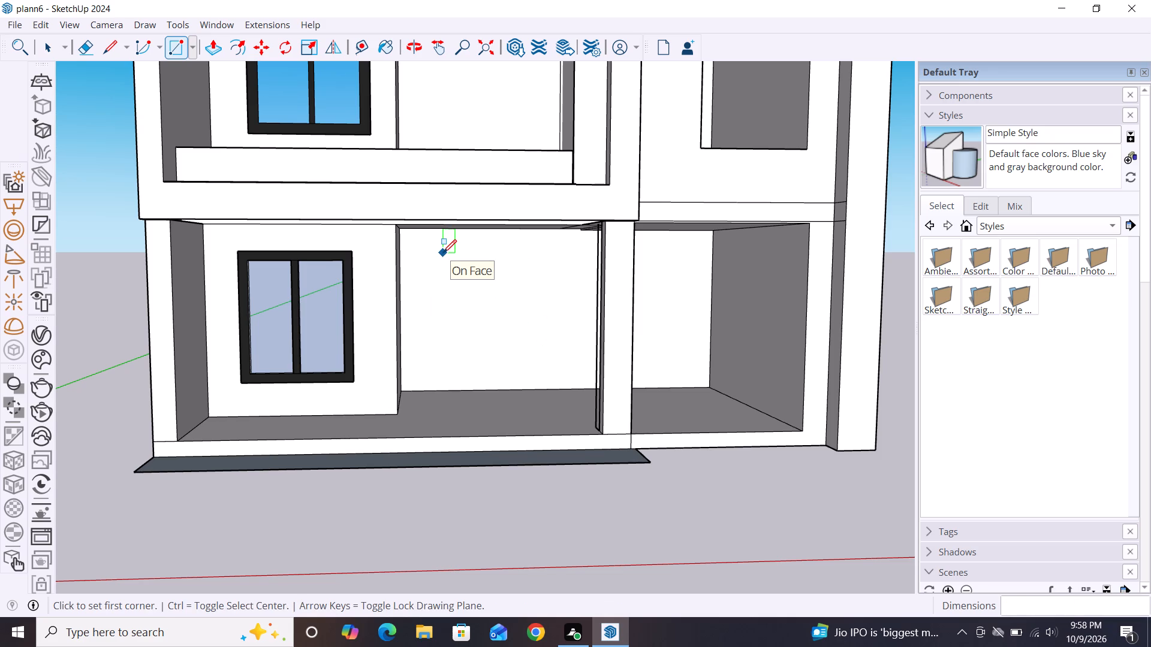
click(443, 253)
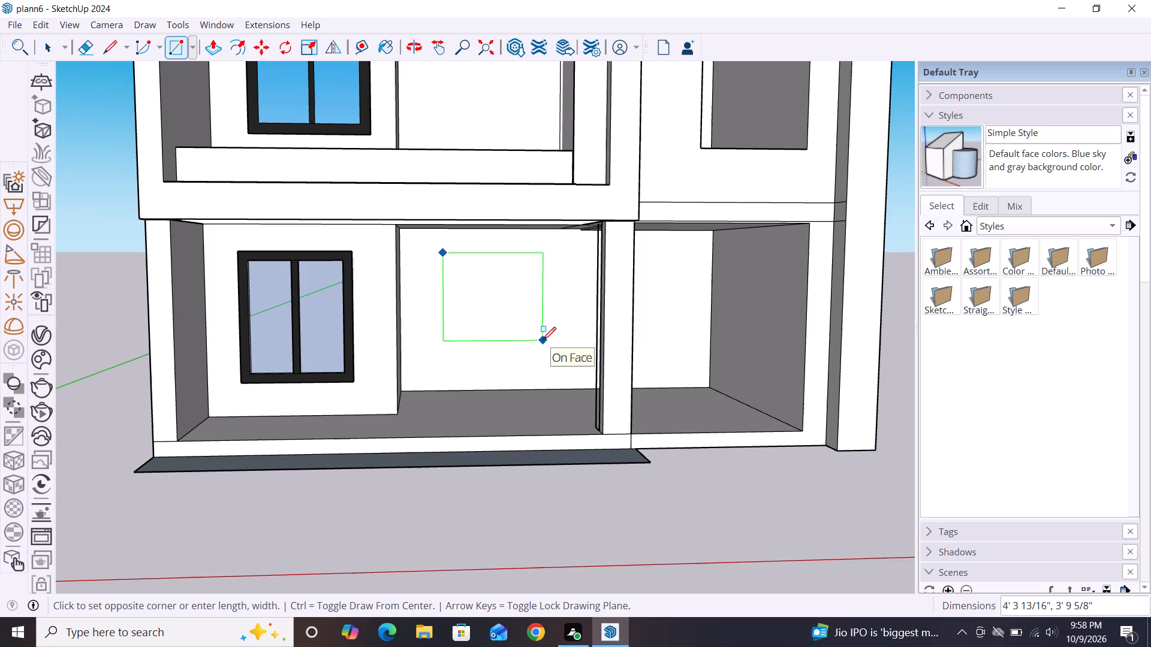
key(Escape)
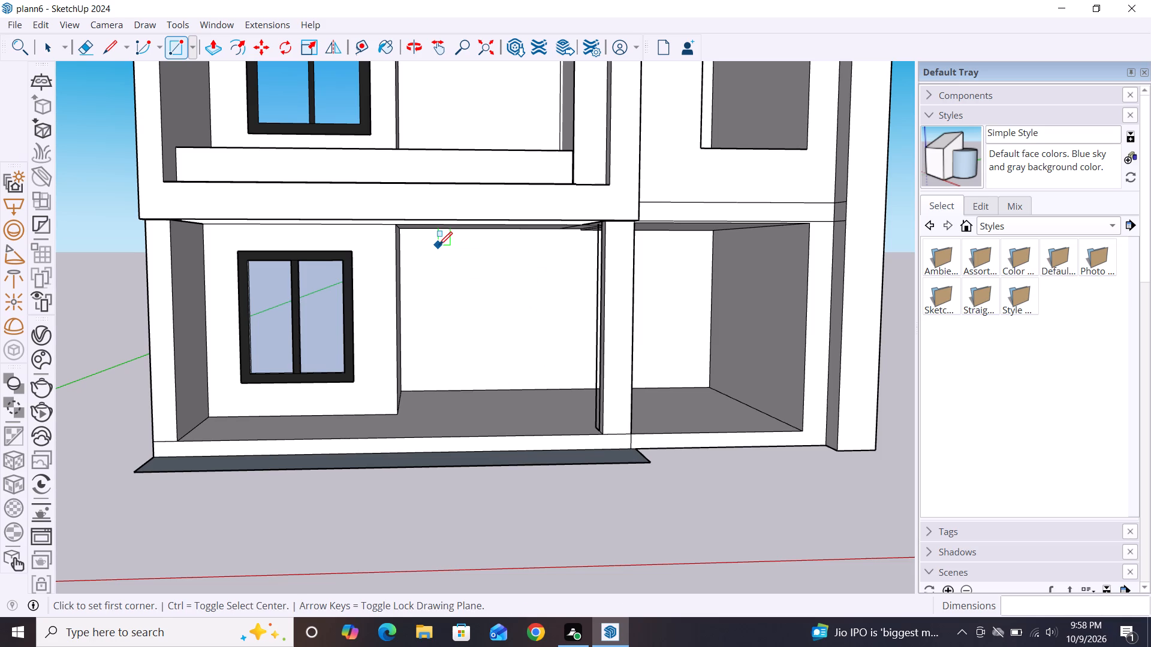
drag(439, 245, 451, 246)
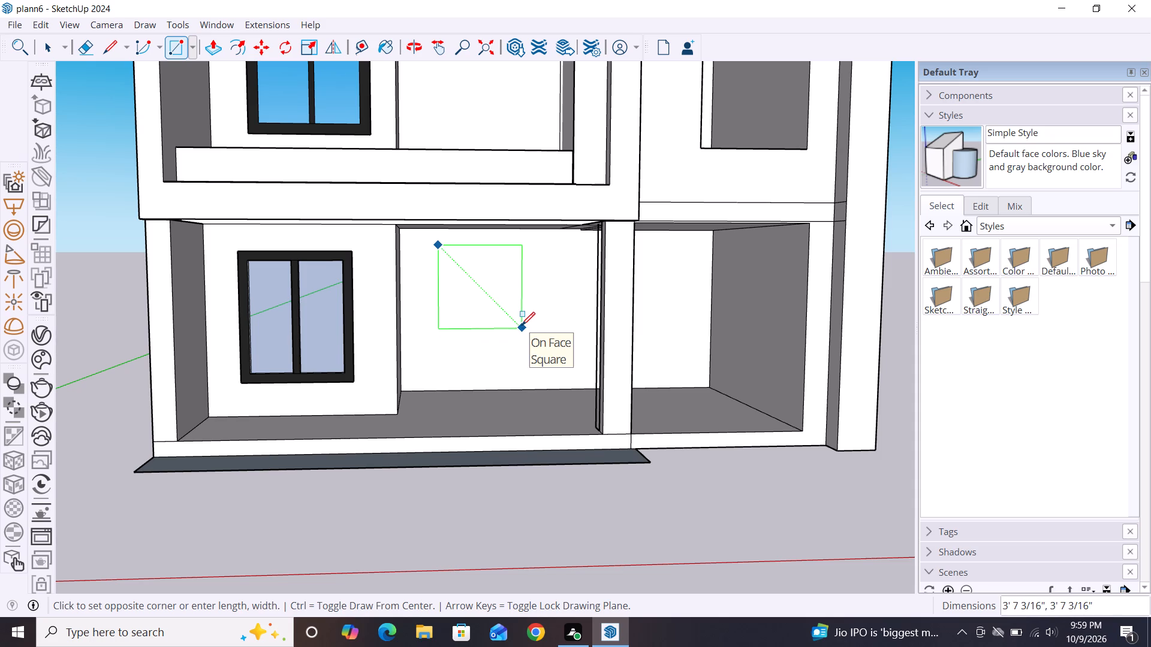
click(523, 329)
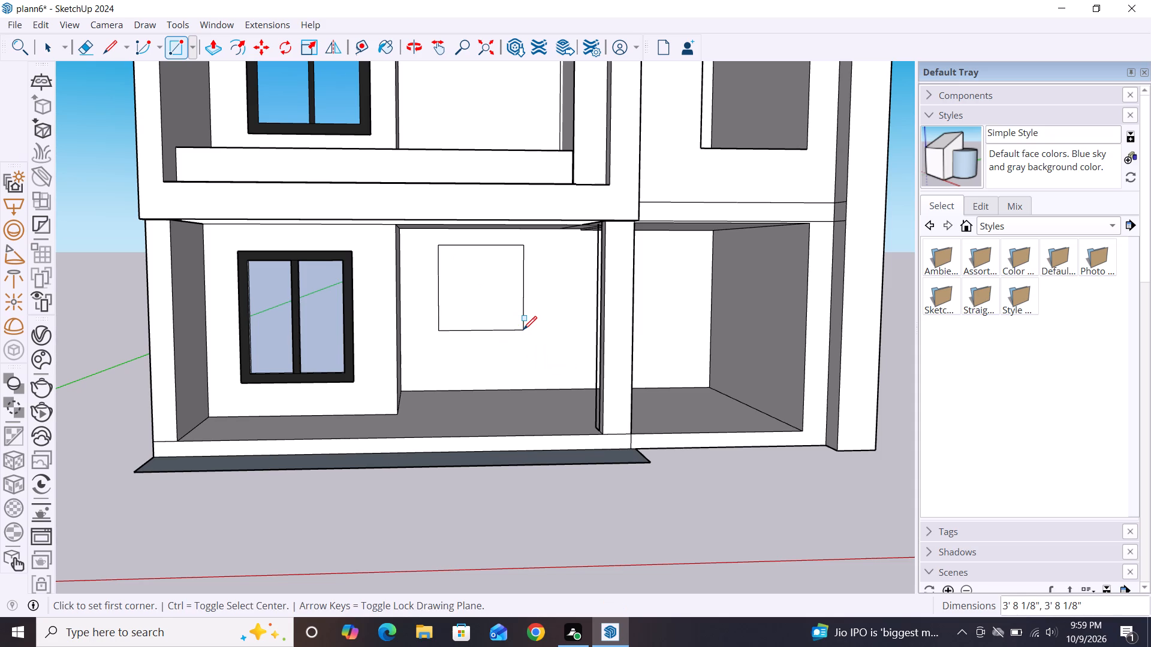
key(space)
Copy the square face with its edges to the open space beside the house, past the tall outer column.
scroll(457, 235, down, 5)
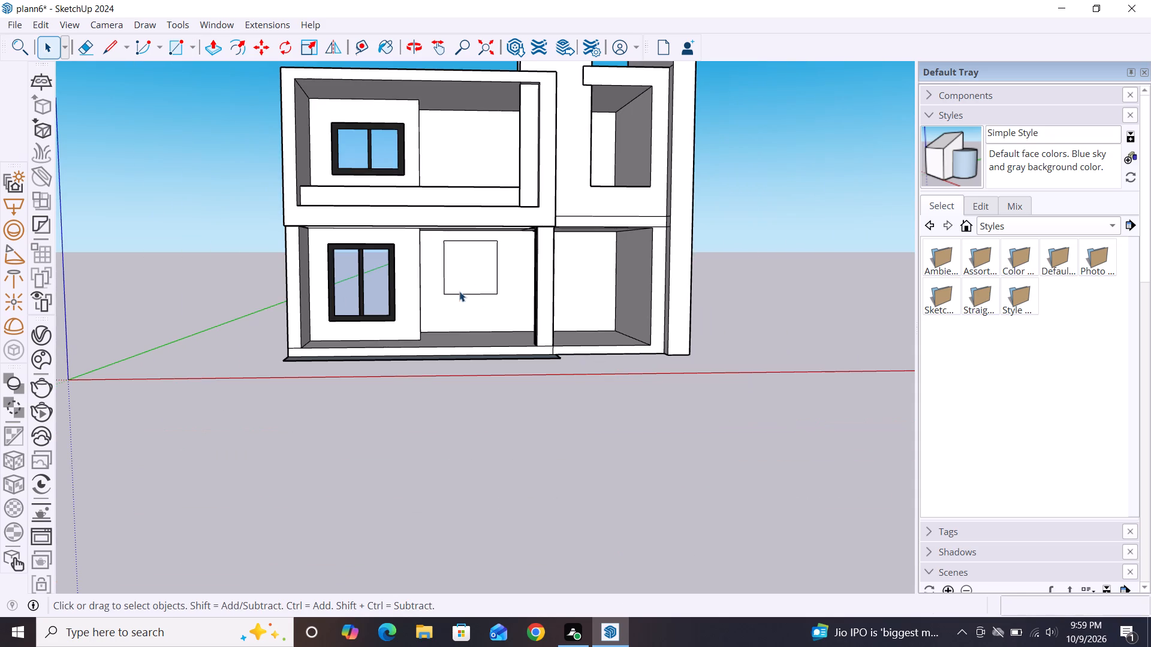
double_click(472, 287)
key(m)
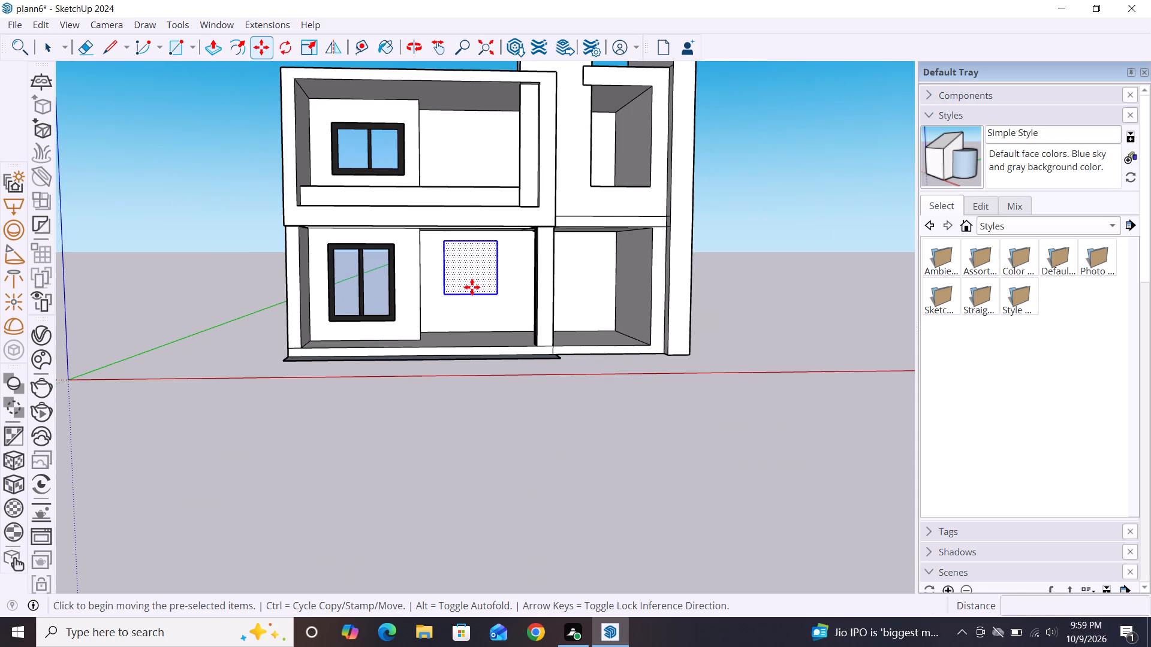
click(495, 290)
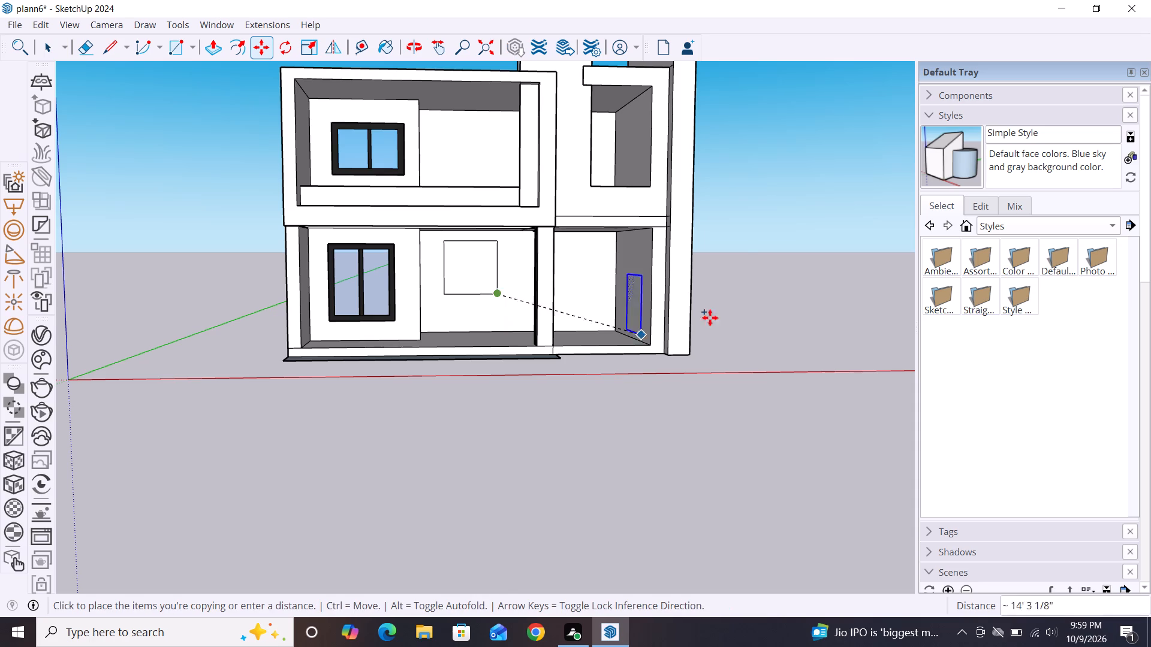
click(803, 291)
key(space)
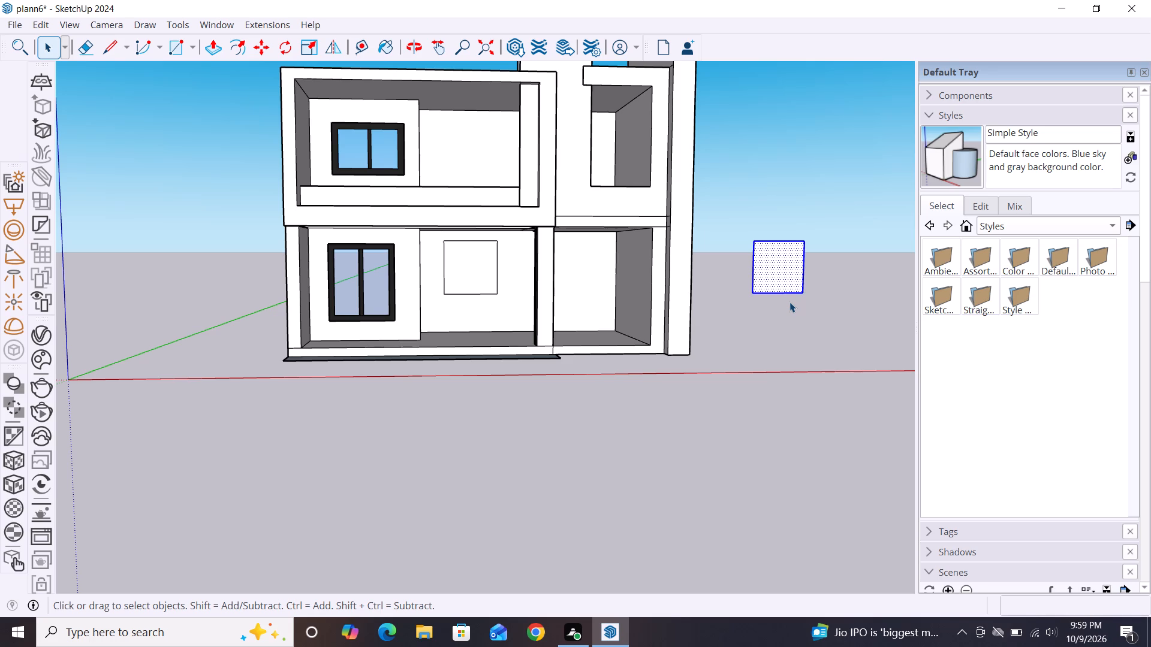
click(851, 321)
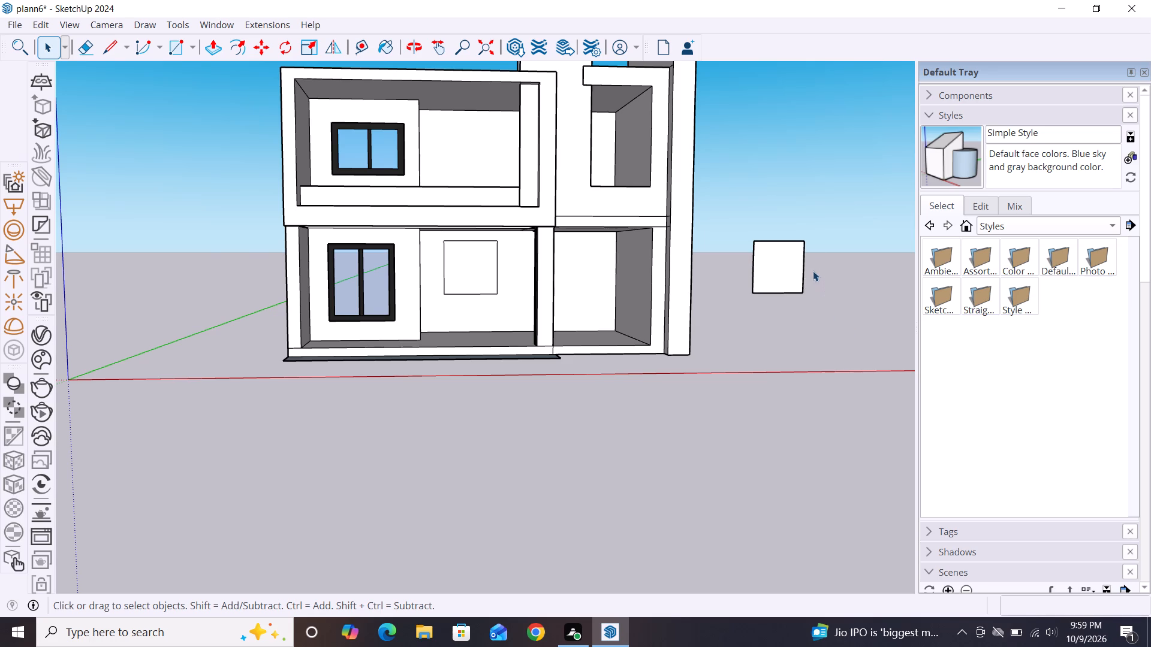
Offset the copied square's outline inward by about 3 1/8" to form the window frame border.
scroll(813, 233, up, 4)
scroll(812, 241, down, 2)
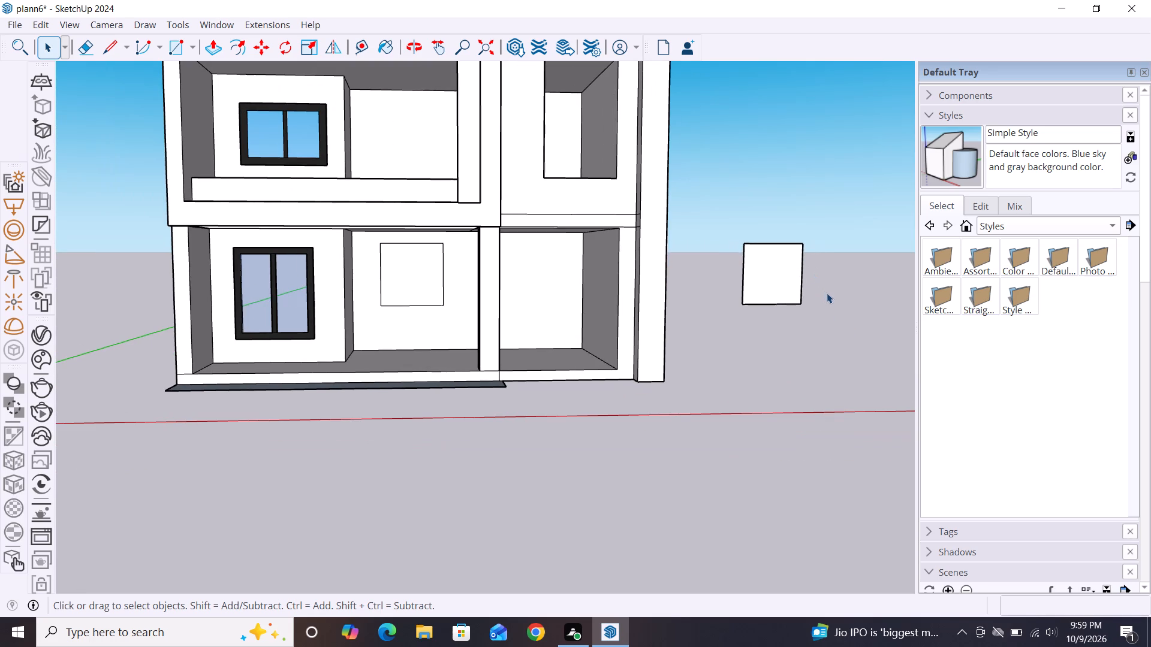
key(f)
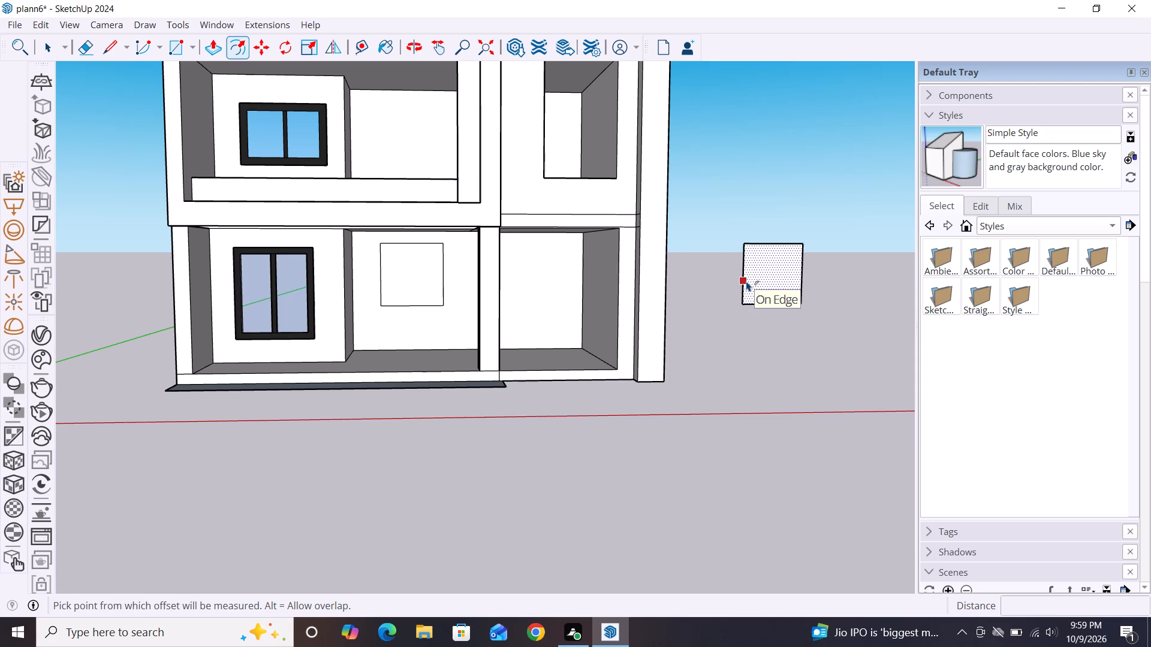
click(746, 281)
scroll(749, 279, up, 6)
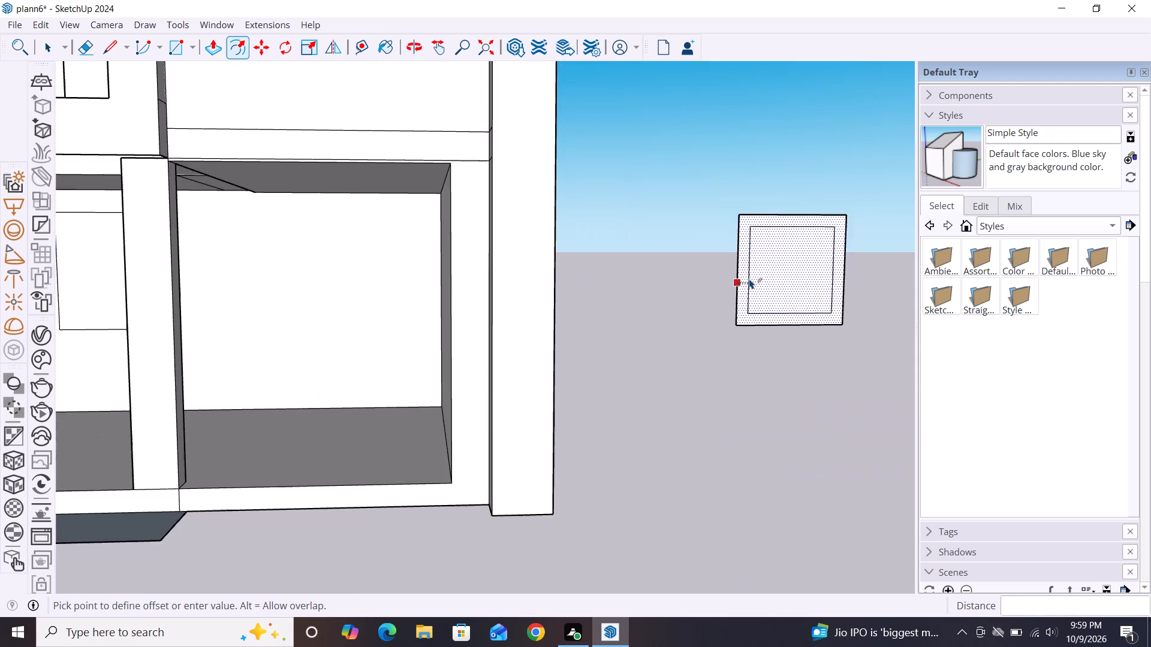
scroll(749, 279, up, 11)
scroll(745, 289, down, 3)
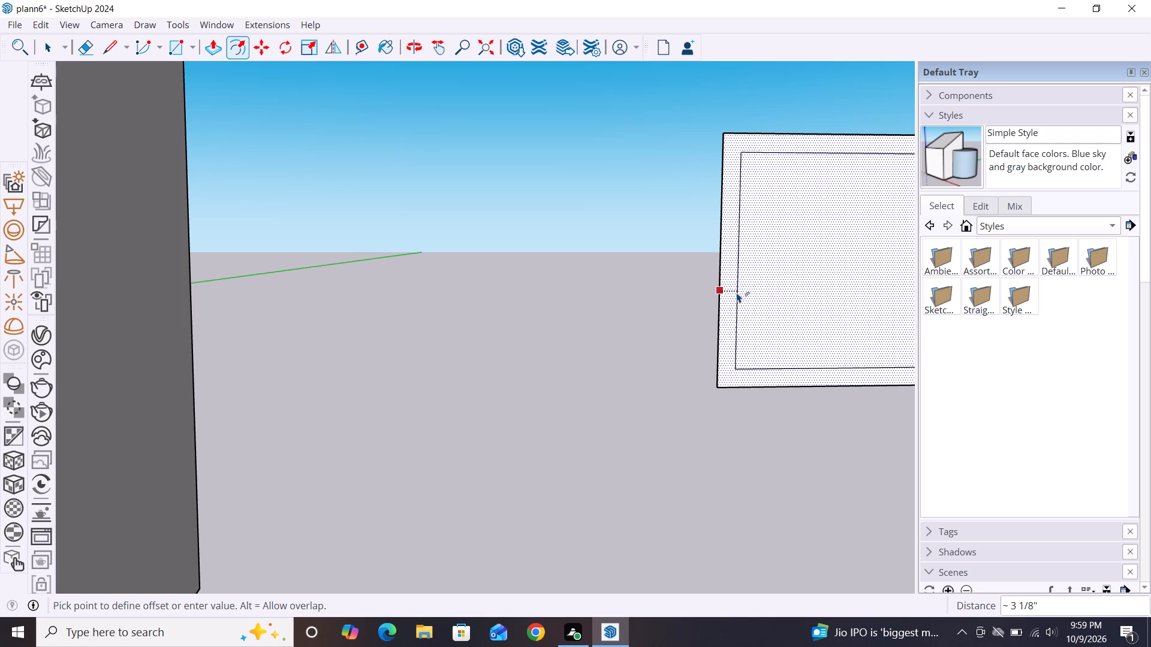
double_click(737, 292)
key(space)
Draw a vertical line from the upper to the lower edge of the inner square, slightly left of its centre.
scroll(597, 249, down, 4)
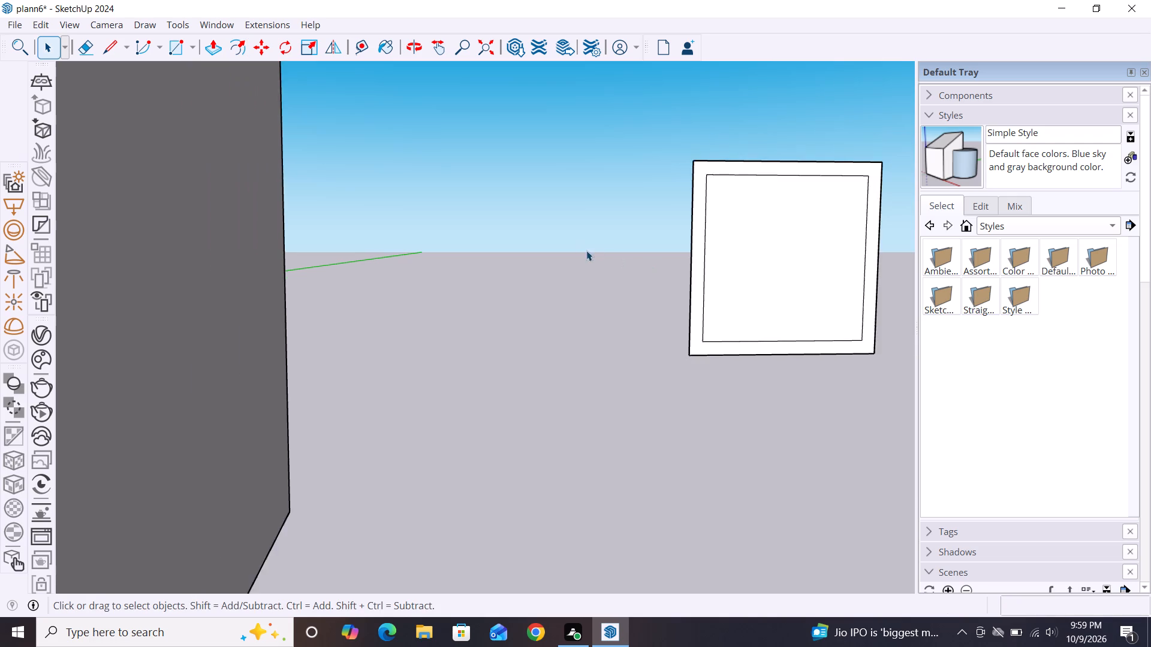
scroll(564, 245, down, 8)
key(l)
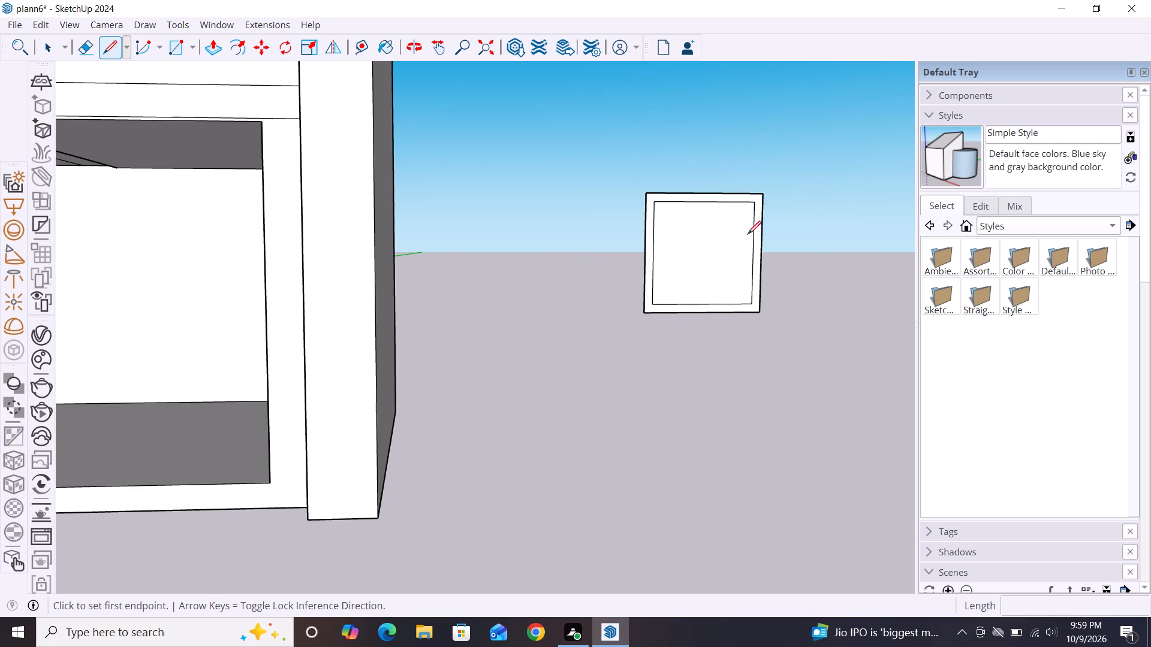
click(695, 202)
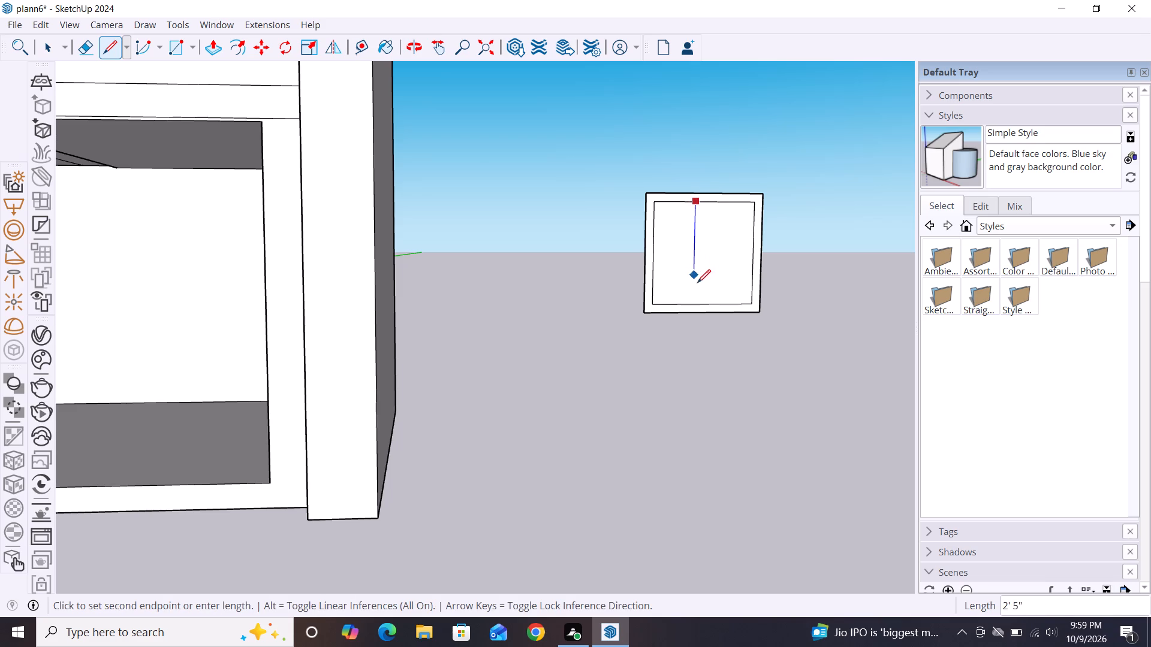
double_click(695, 304)
key(space)
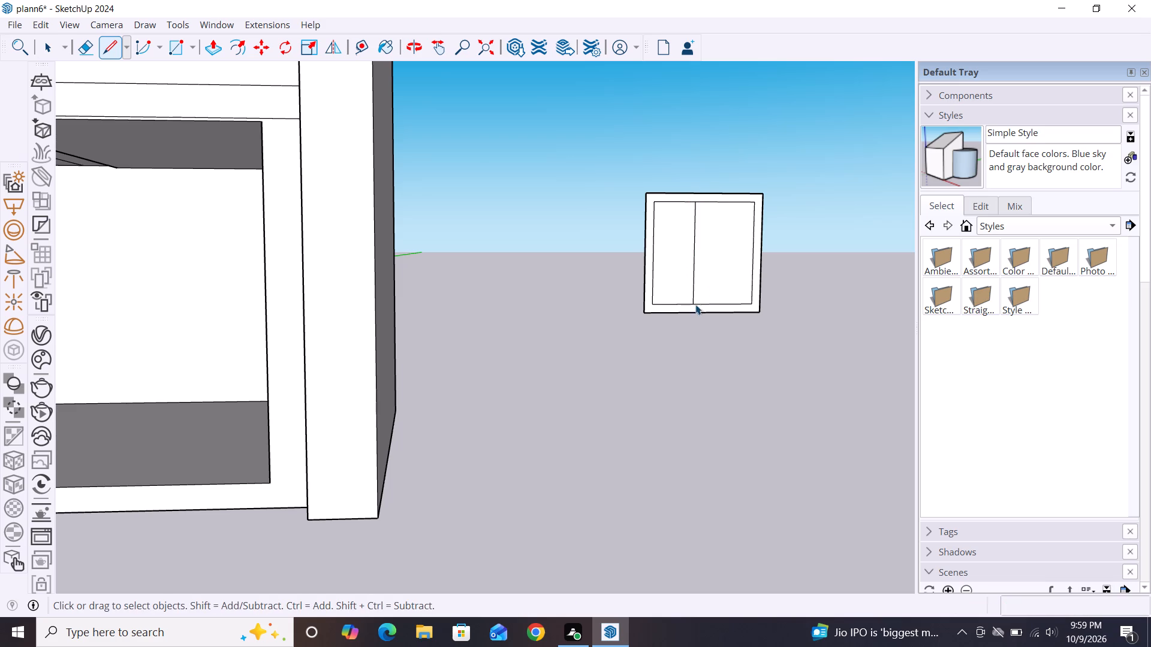
Copy the vertical line about 4 1/8" to the right to outline the window's central mullion.
click(692, 284)
key(m)
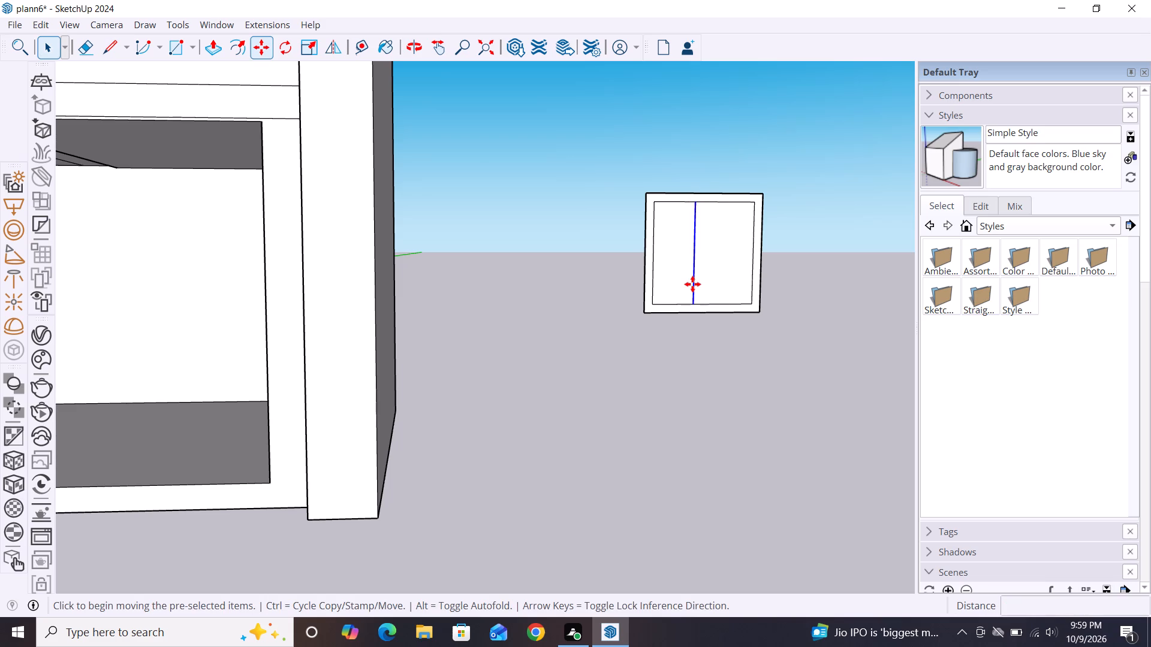
click(699, 201)
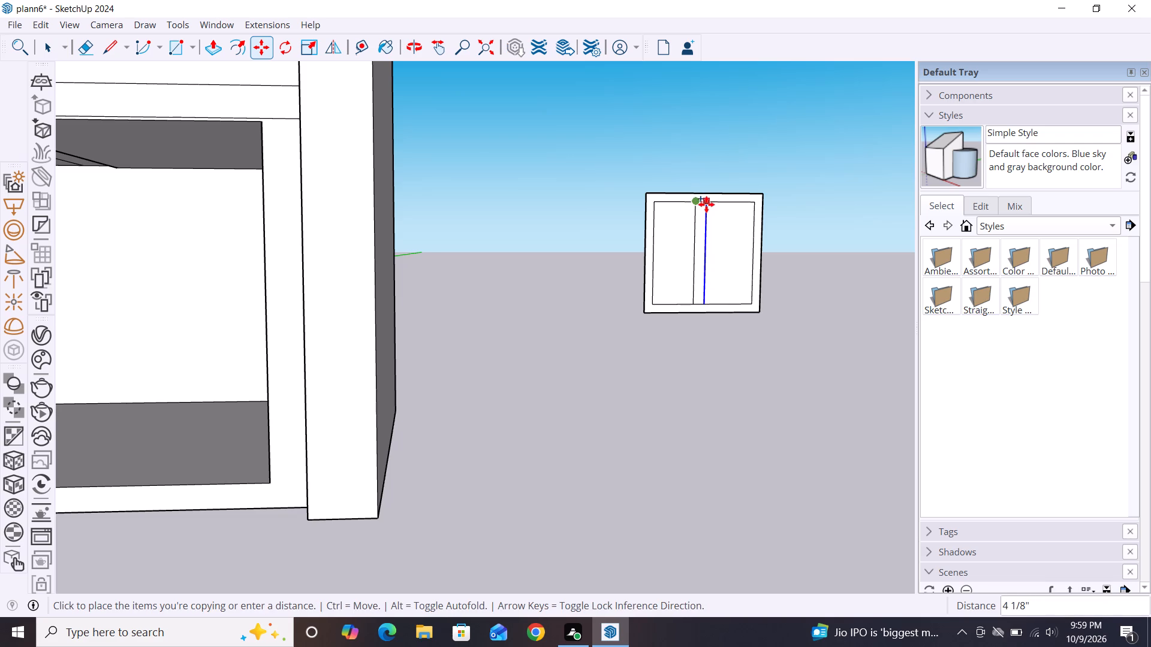
double_click(706, 204)
key(space)
click(677, 353)
Extrude the window's outer frame about 2 3/16" forward and bring the central mullion out flush with it.
scroll(647, 225, down, 2)
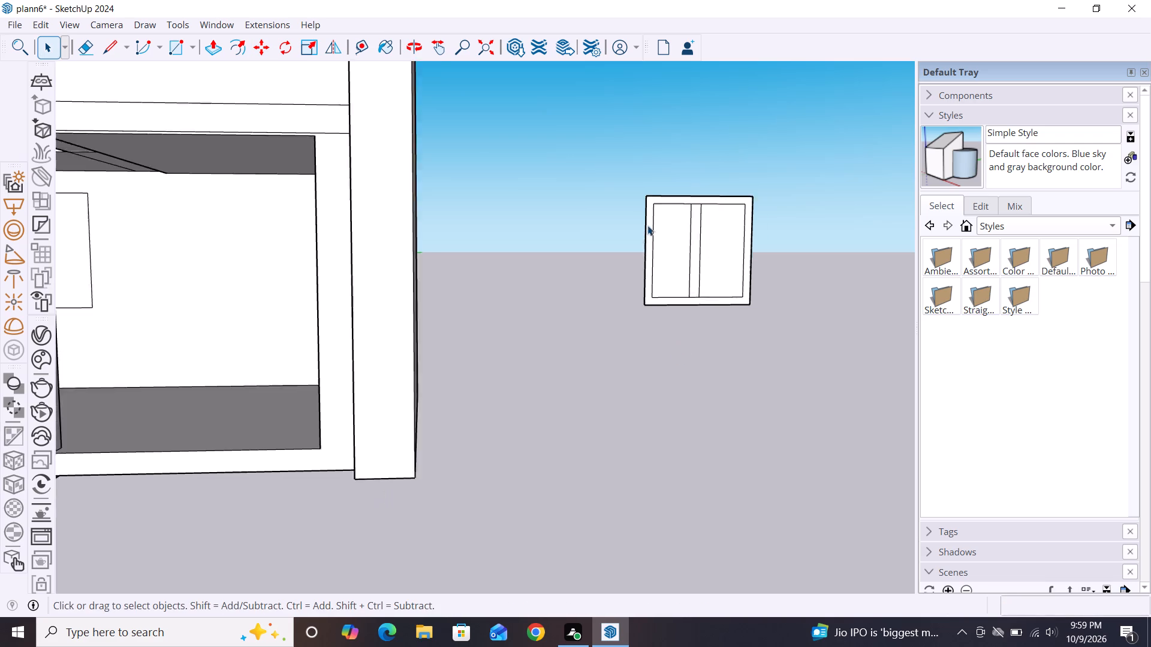
scroll(798, 268, up, 4)
key(p)
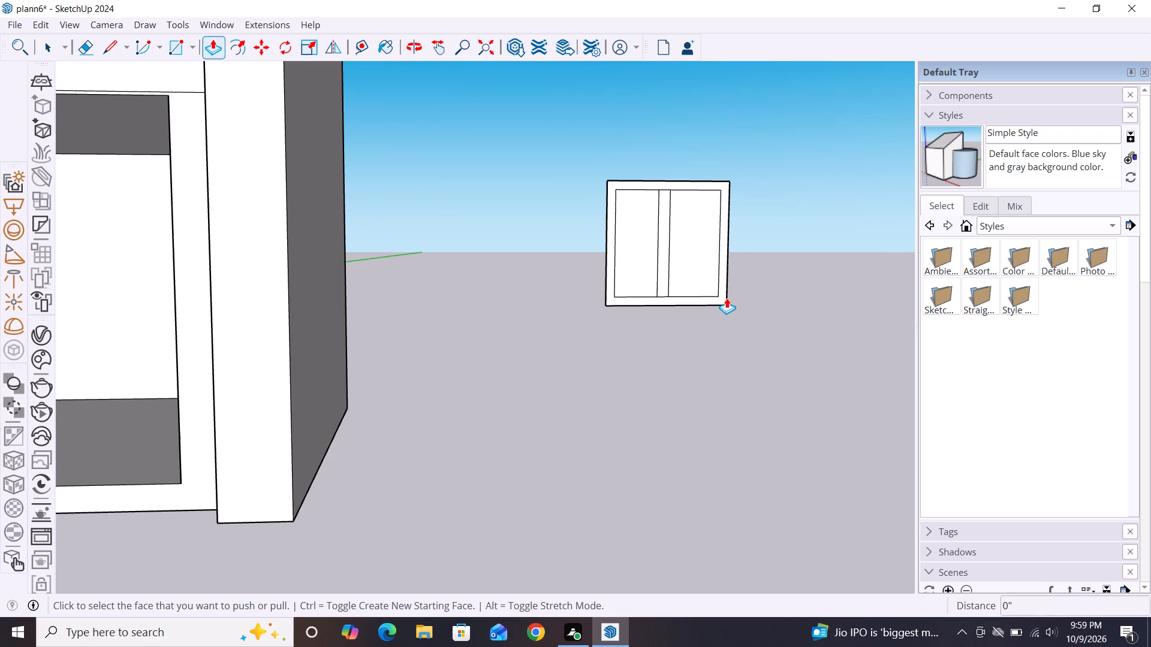
click(725, 293)
click(727, 299)
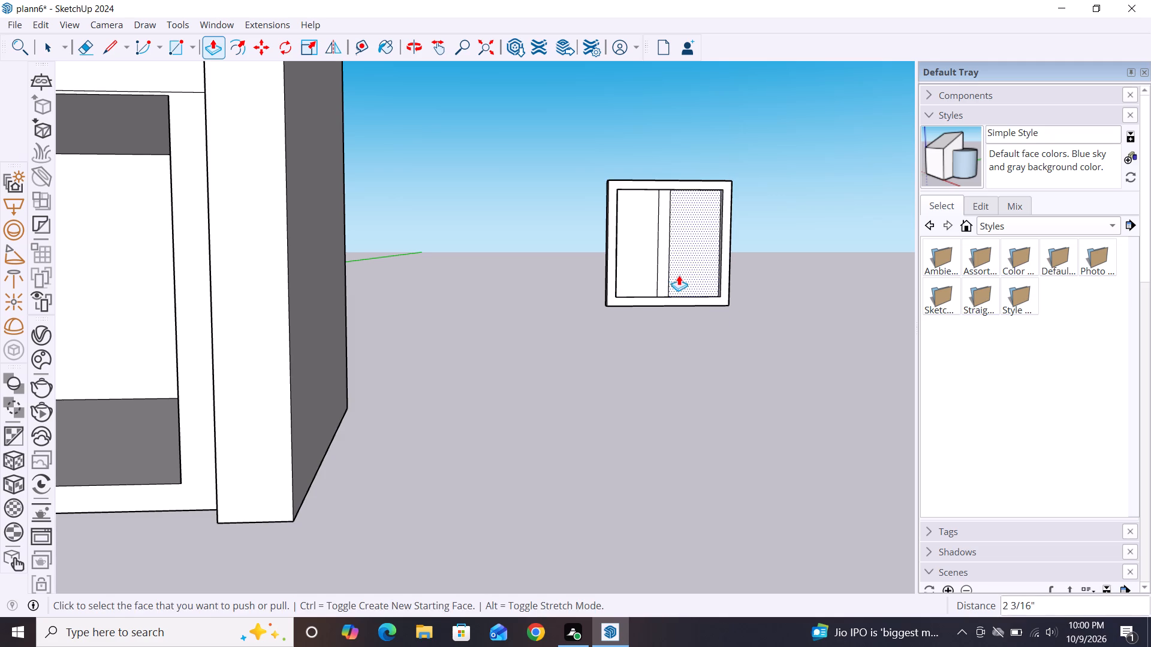
click(665, 273)
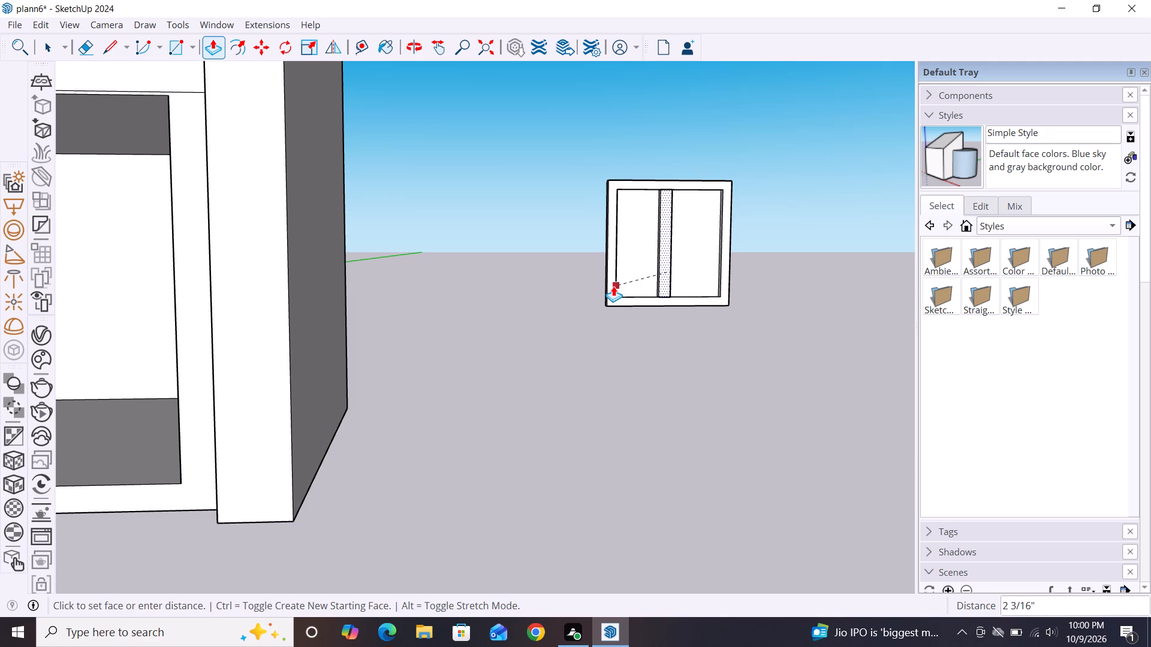
click(613, 286)
key(space)
Paint both panes of the window beside the building with Translucent Glass Blue from the Glass and Mirrors materials.
scroll(573, 352, down, 3)
scroll(664, 325, down, 2)
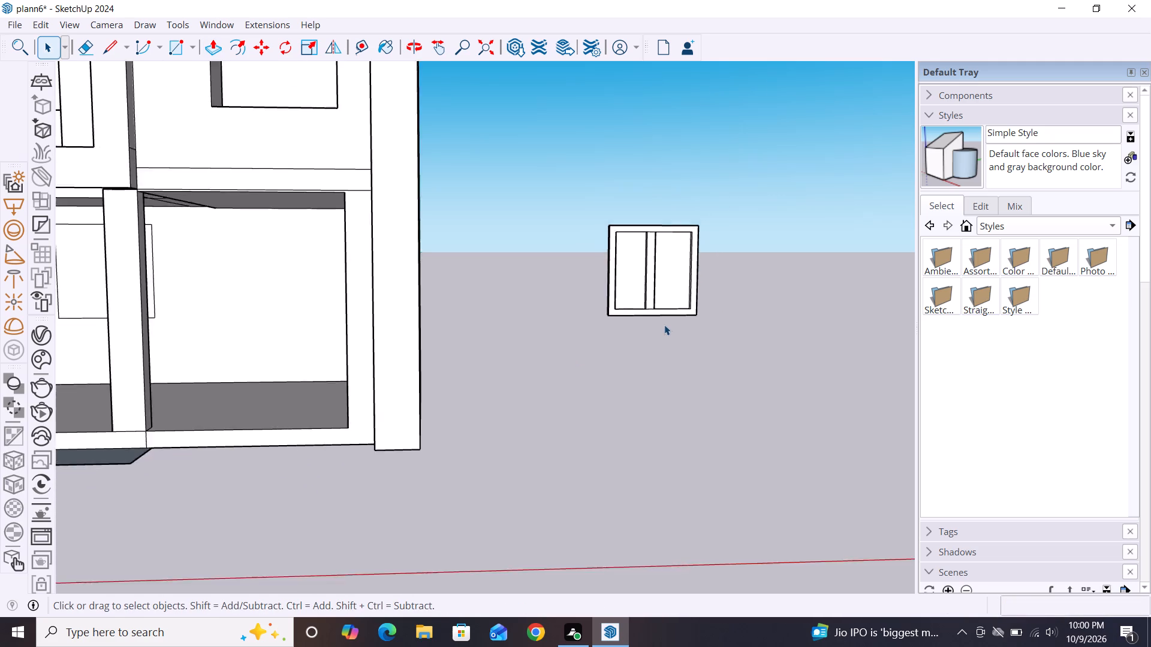
scroll(664, 325, down, 3)
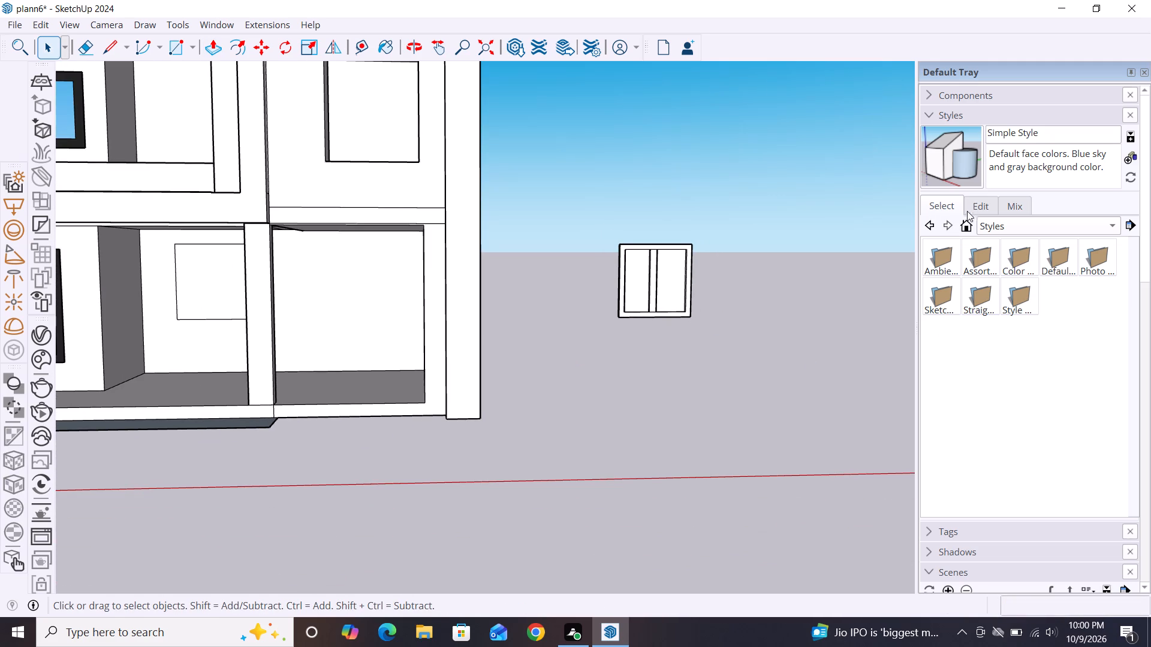
scroll(962, 473, down, 12)
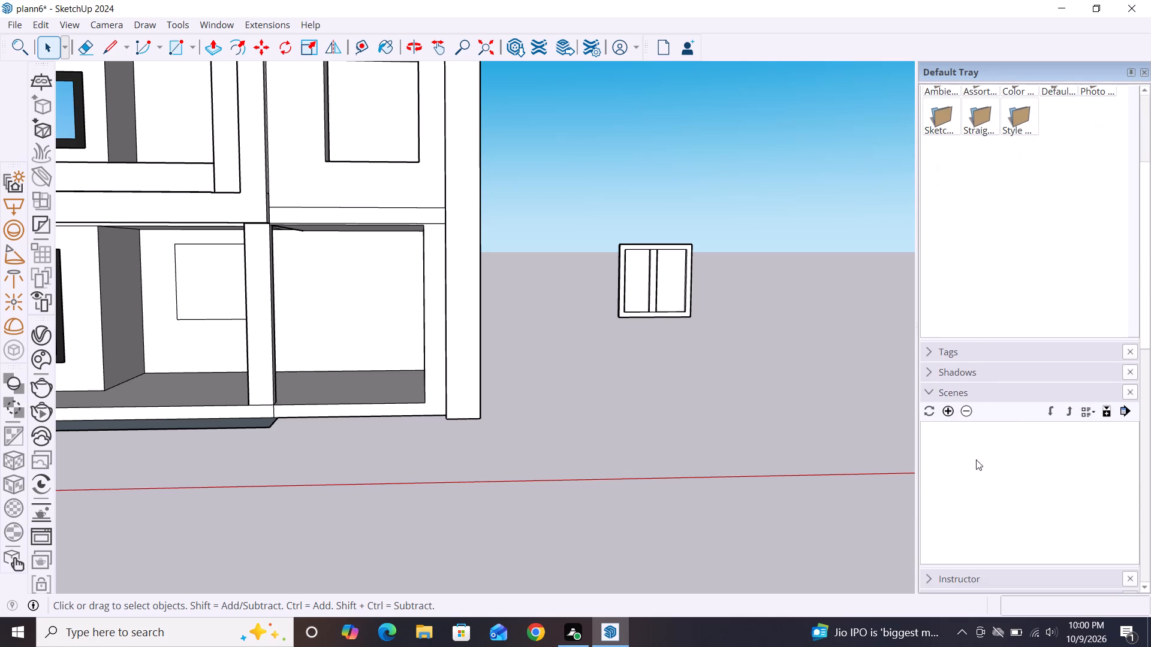
scroll(976, 459, down, 12)
scroll(939, 576, down, 7)
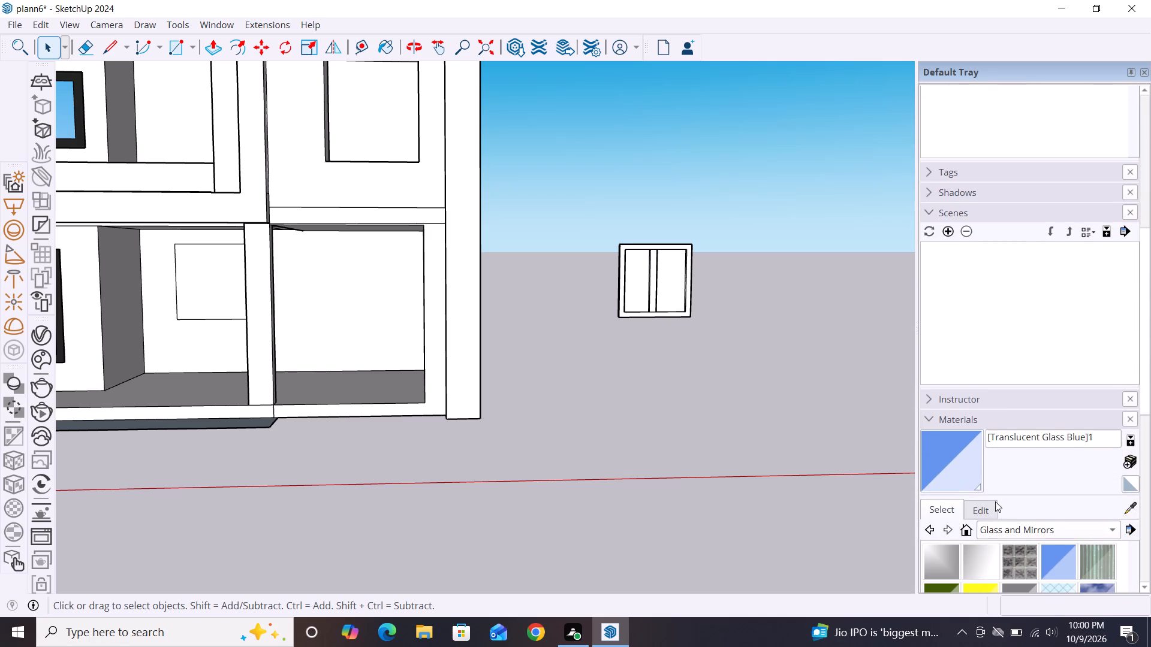
scroll(977, 394, down, 7)
click(1071, 348)
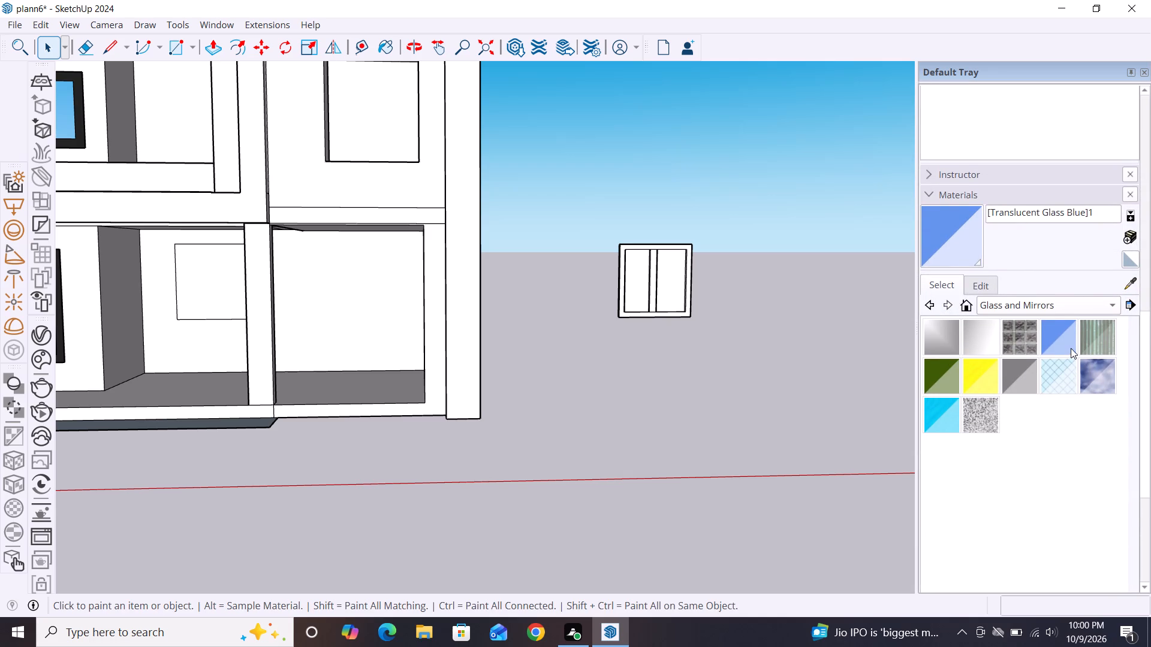
click(676, 293)
click(638, 291)
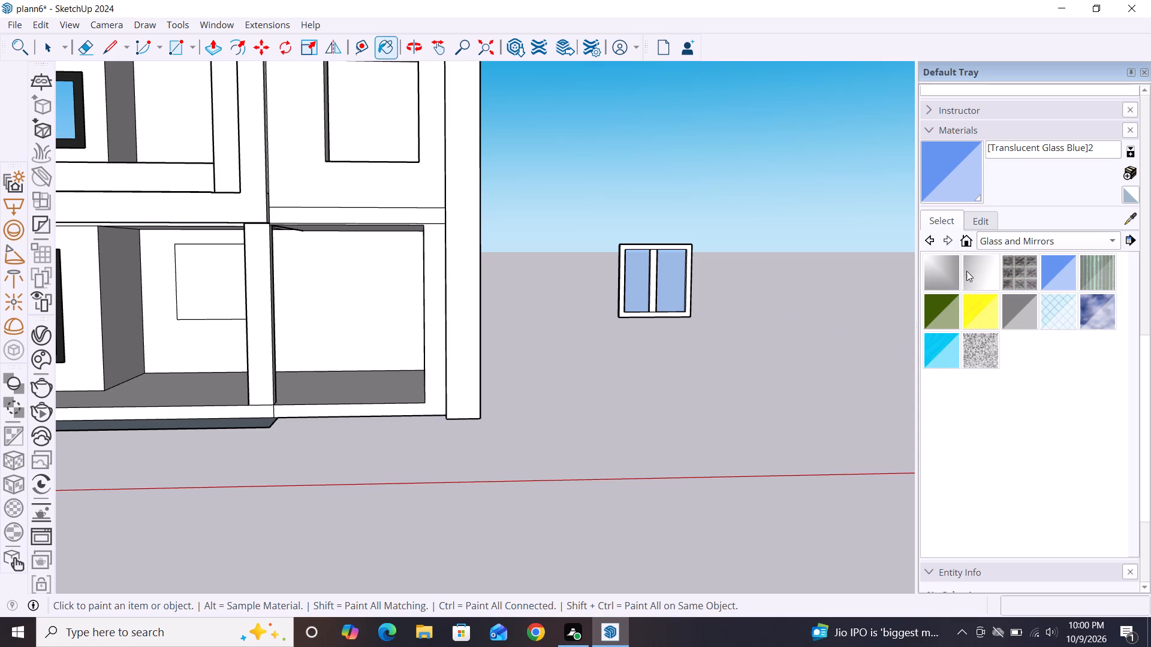
Set the opacity of the window's blue glass material to 48.
click(983, 222)
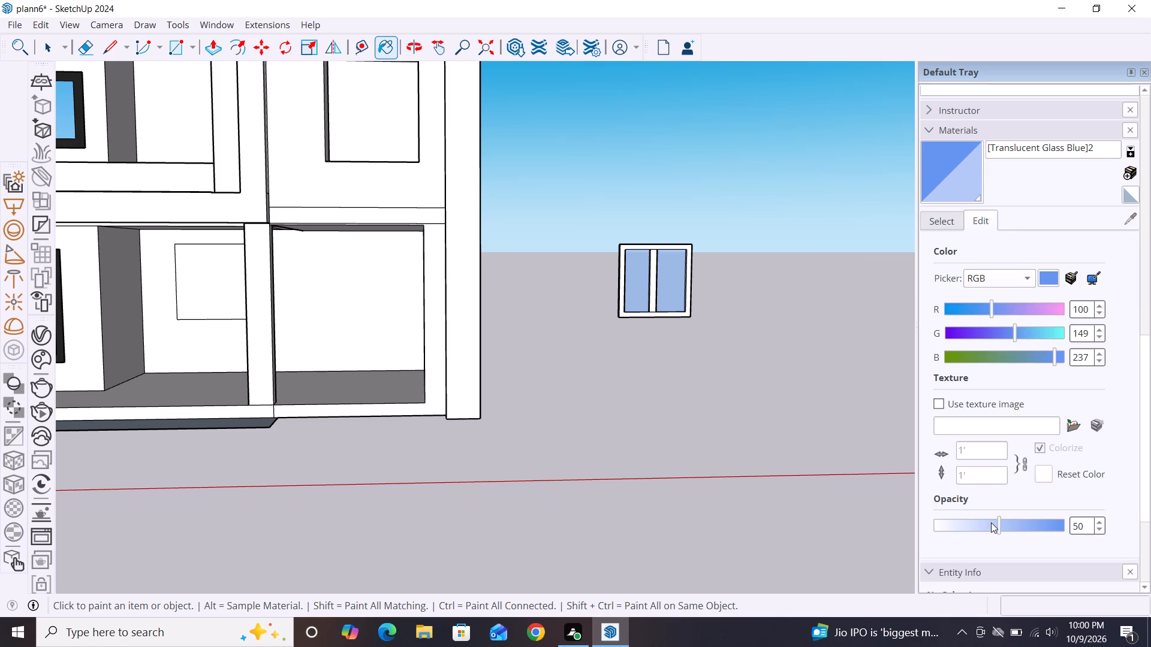
click(985, 522)
click(996, 527)
Paint the window's outer frame and central mullion with 0136_Charcoal from the Colors-Named materials.
click(935, 222)
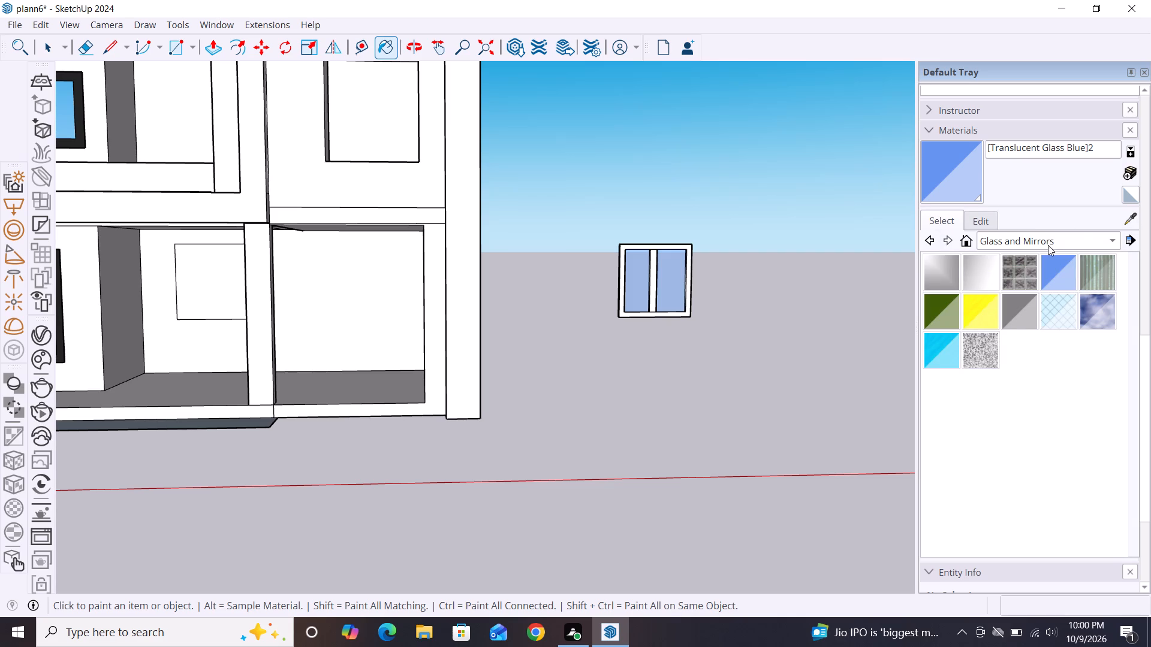
click(1110, 241)
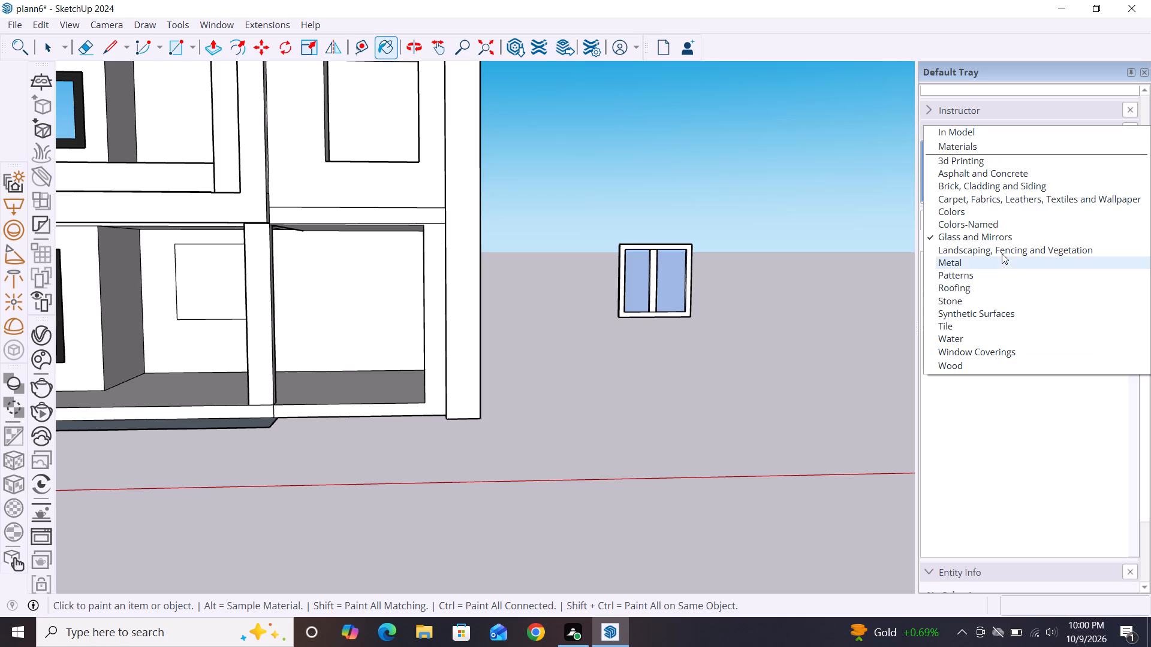
click(994, 223)
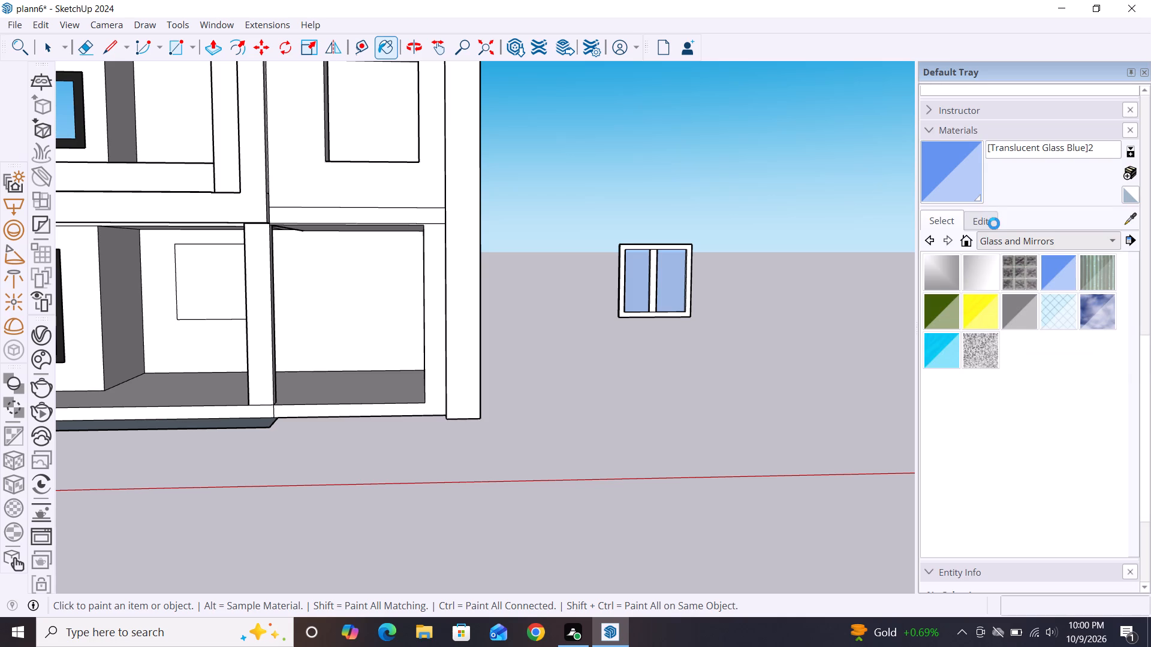
scroll(966, 477, down, 4)
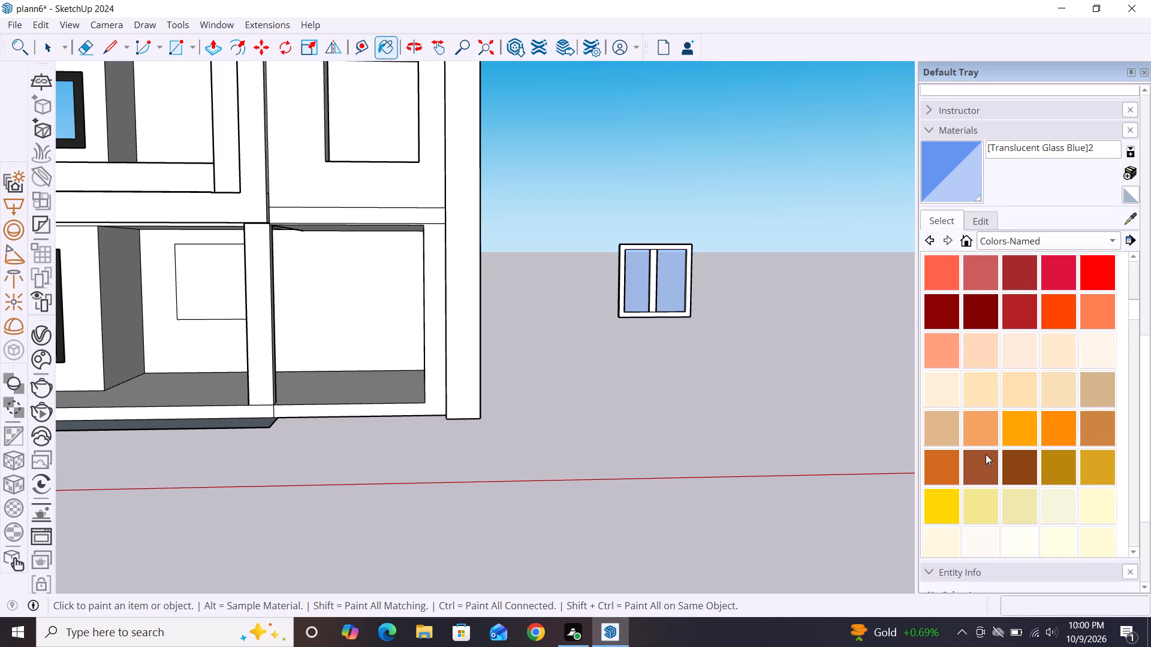
scroll(988, 451, down, 15)
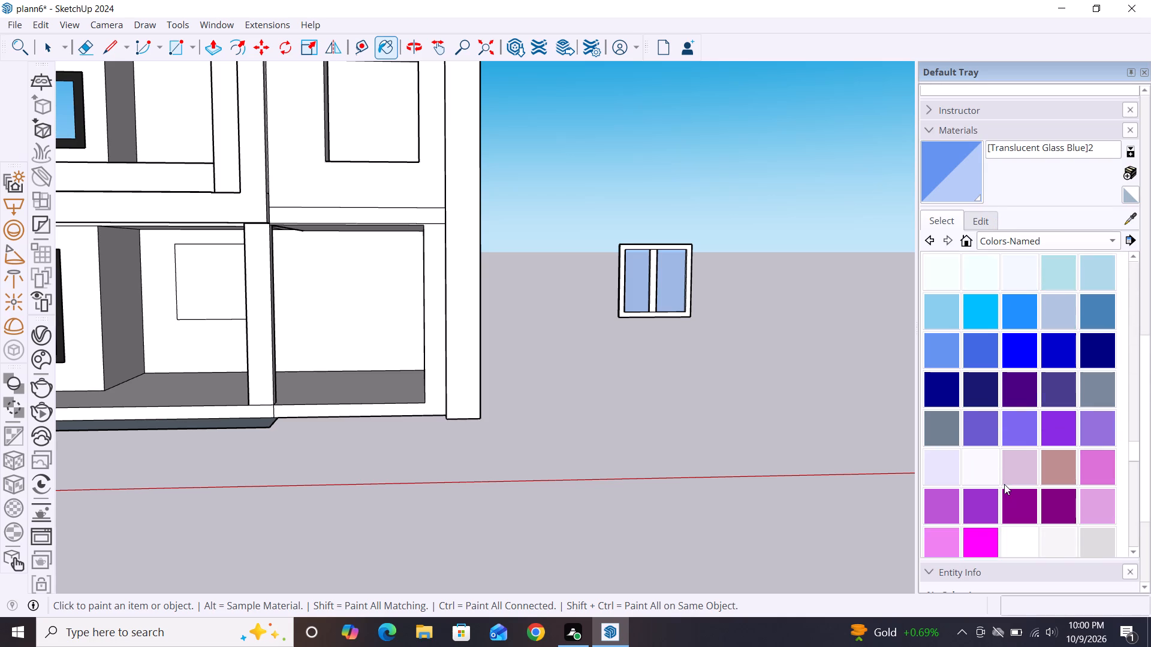
scroll(1004, 484, down, 5)
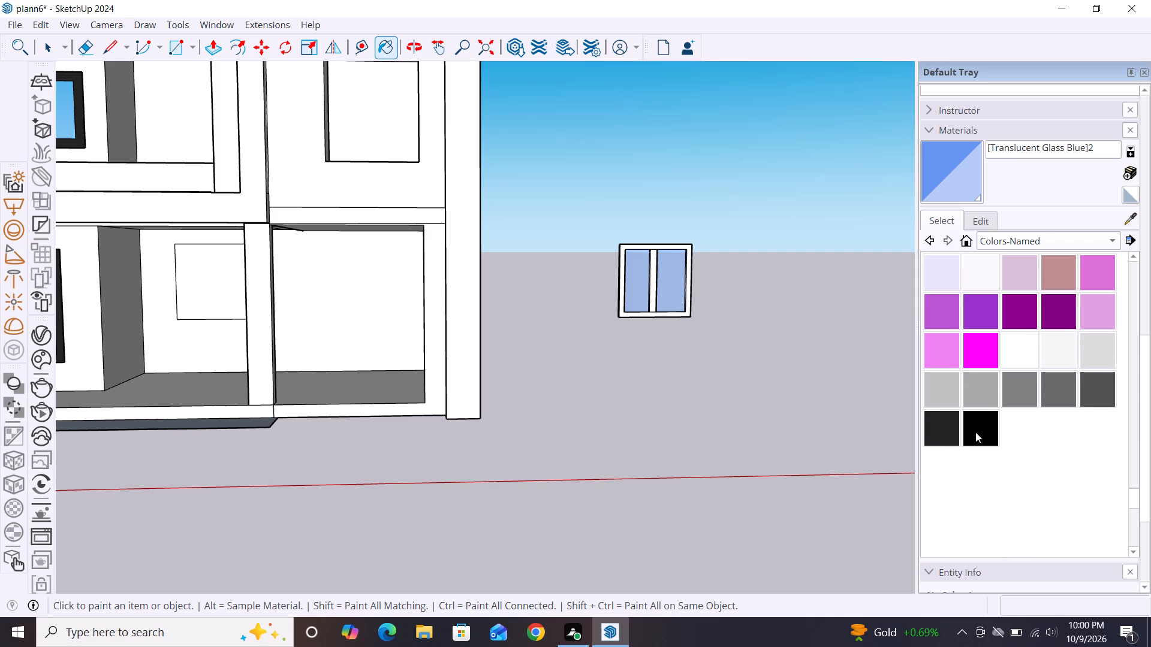
click(955, 433)
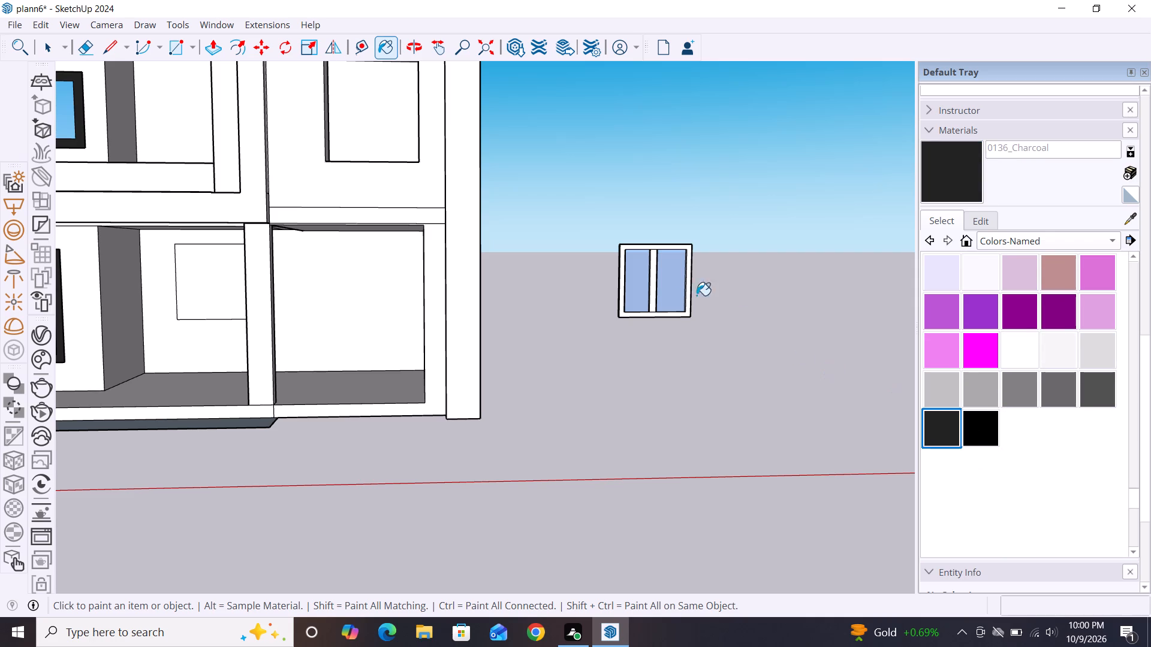
click(670, 246)
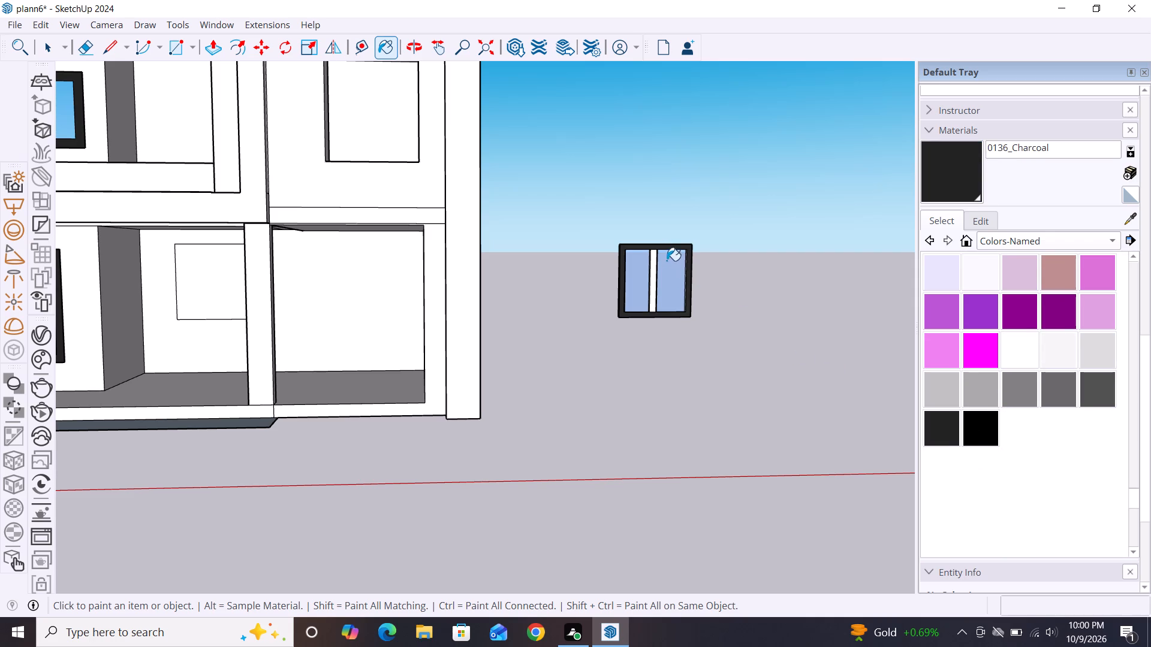
click(653, 270)
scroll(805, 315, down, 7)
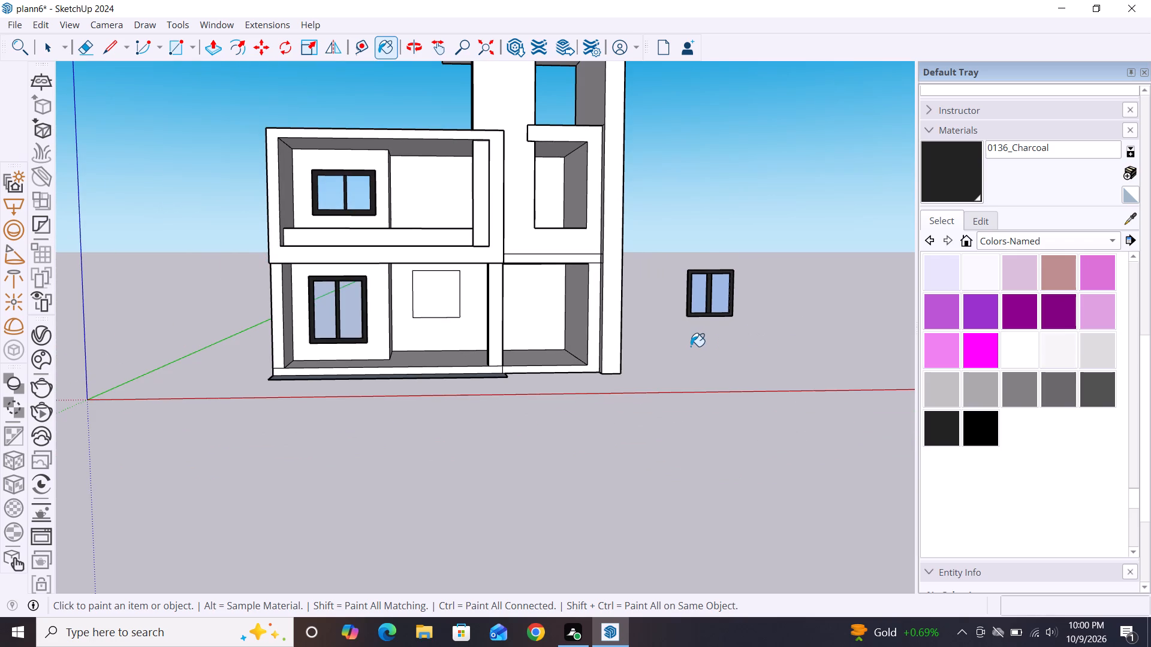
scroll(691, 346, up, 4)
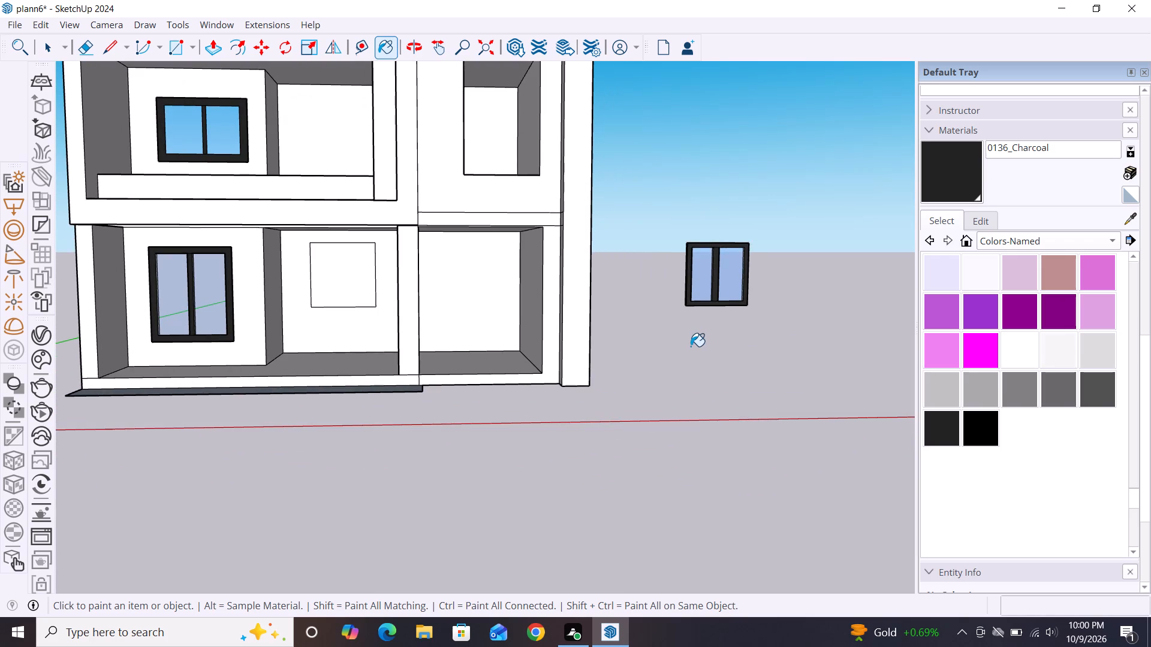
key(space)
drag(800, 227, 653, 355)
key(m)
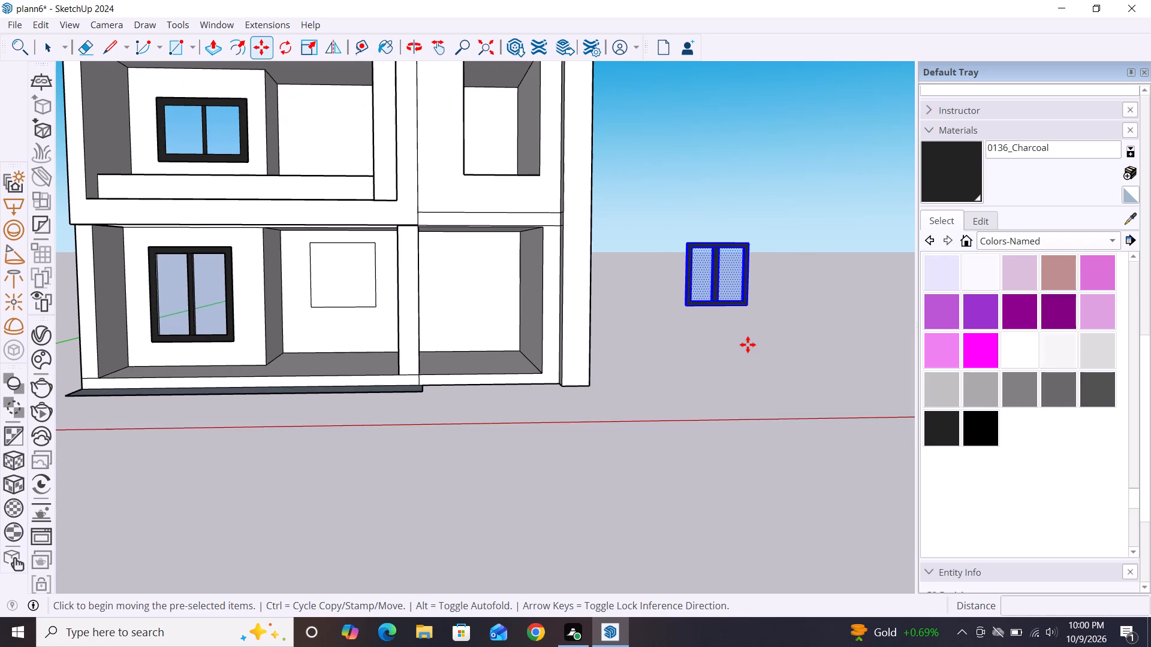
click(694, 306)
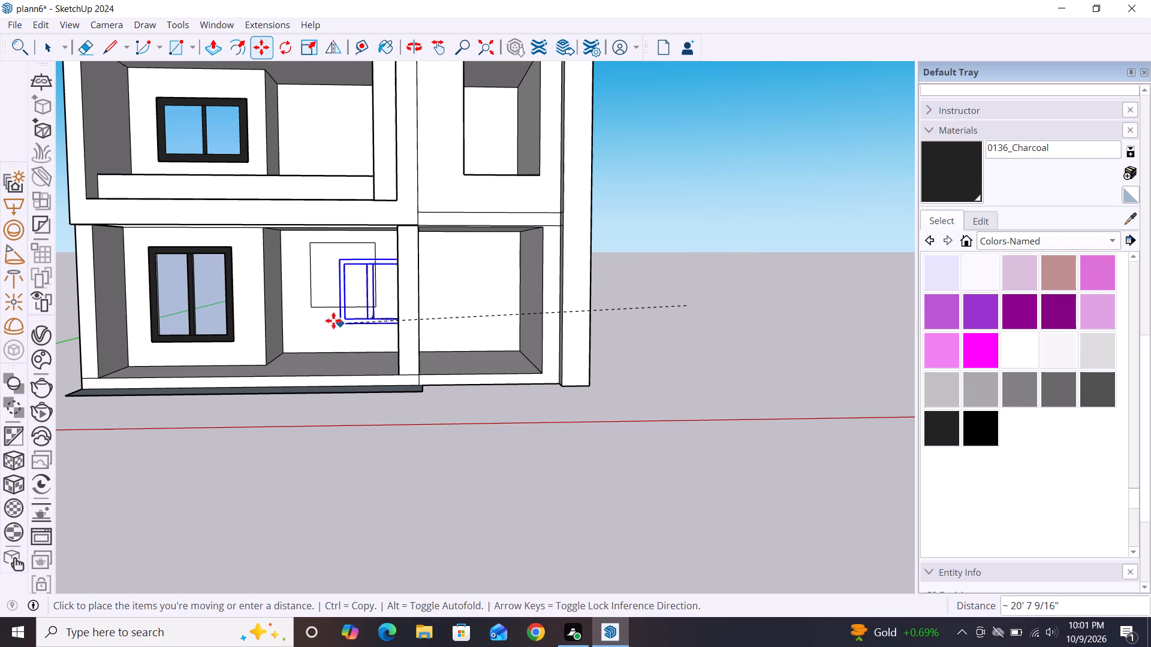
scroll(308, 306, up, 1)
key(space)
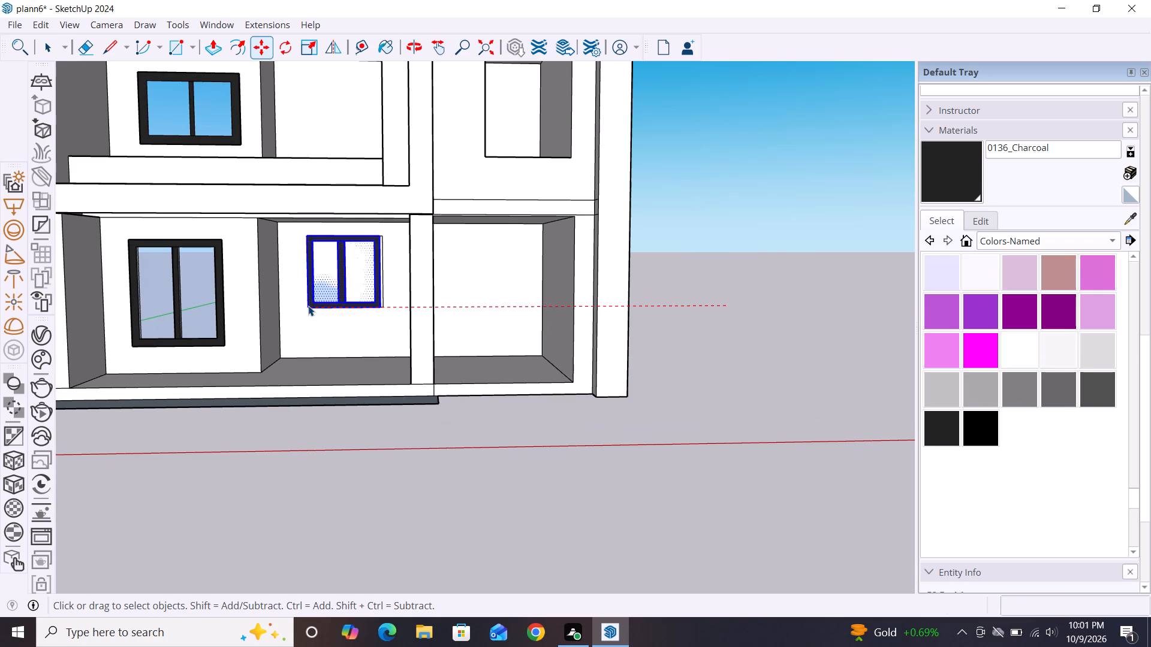
Delete the square face outlined on the ground-floor recess wall to open the window hole.
click(351, 292)
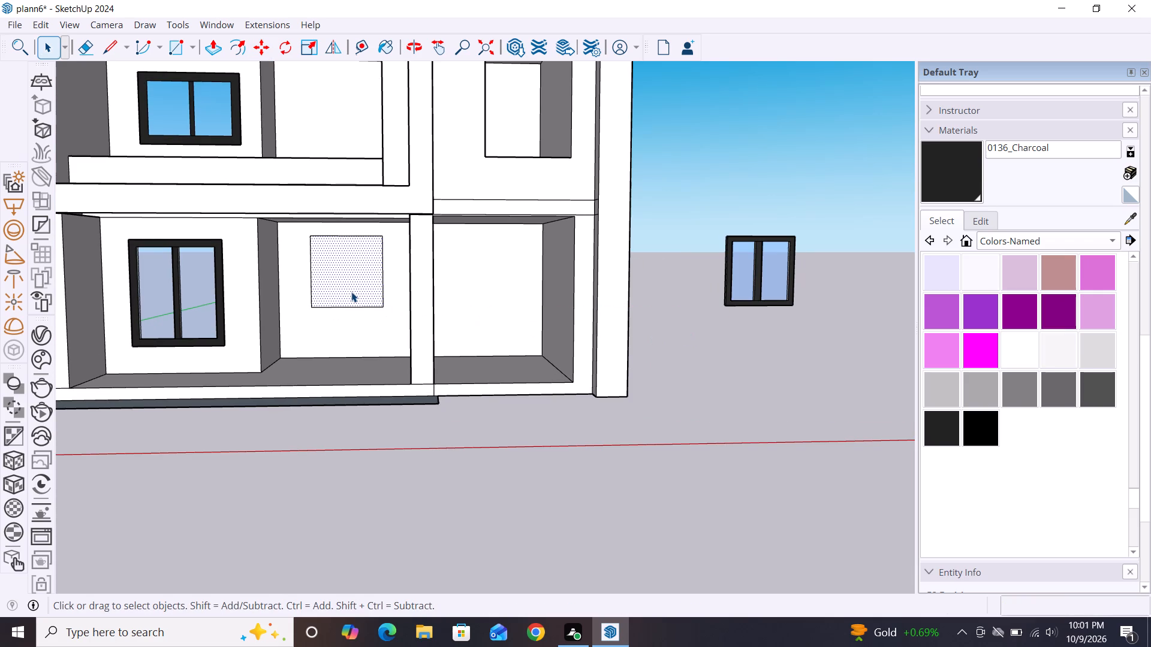
key(Delete)
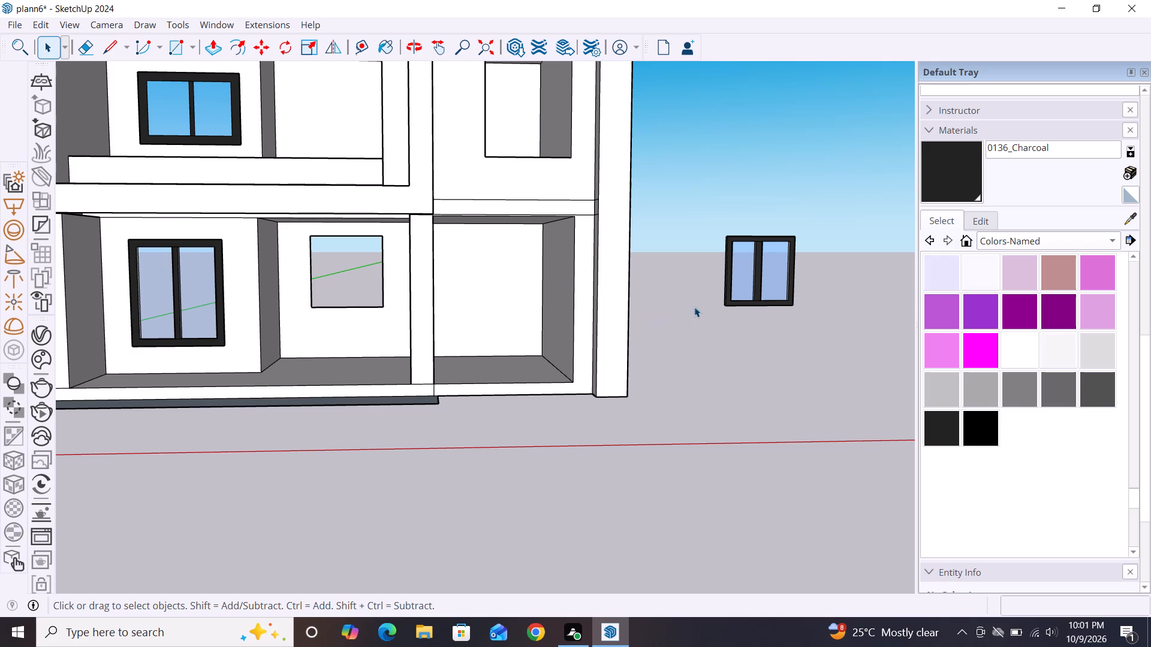
Select the entire finished window beside the building and make it a group.
click(733, 274)
click(830, 312)
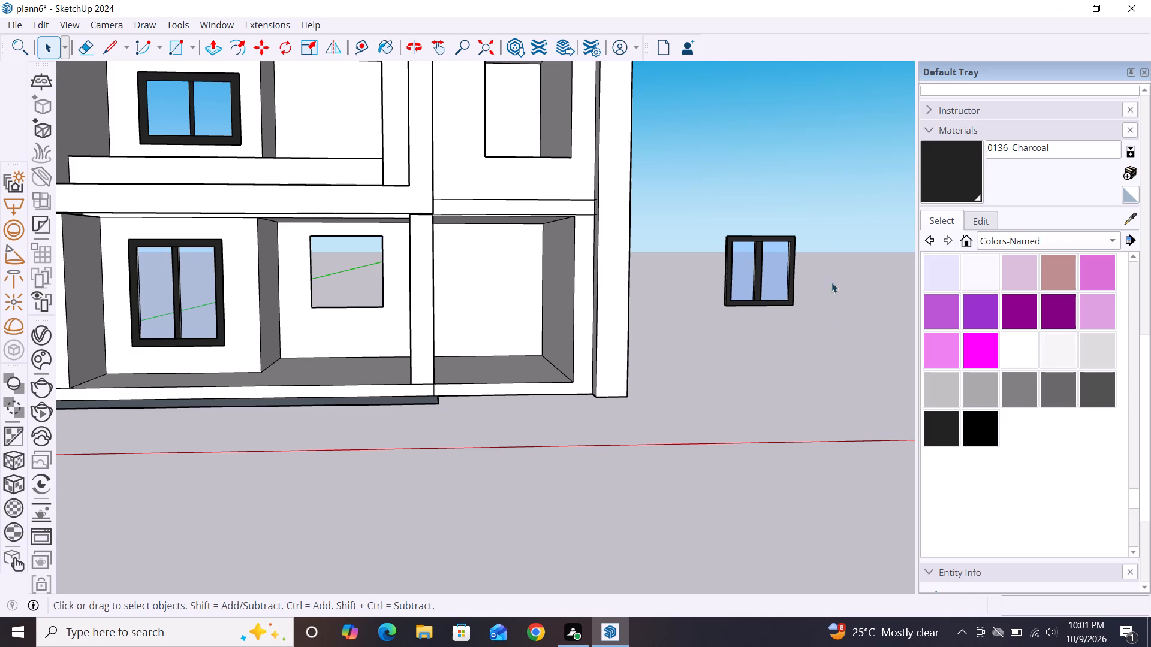
drag(824, 239, 651, 343)
click(679, 326)
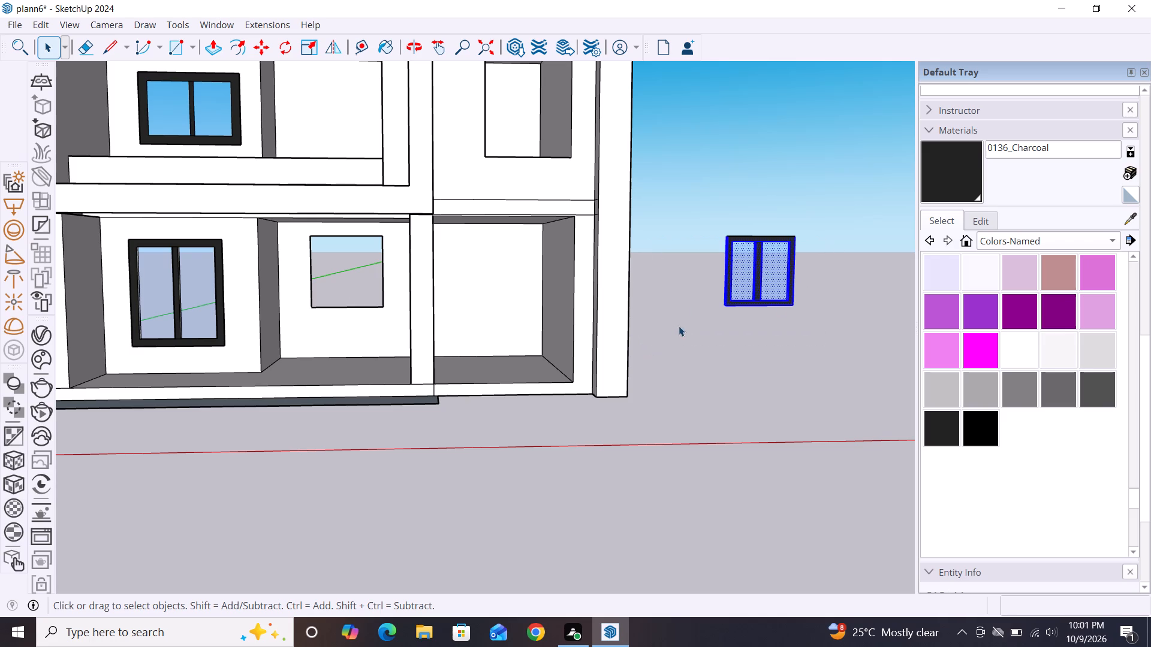
drag(855, 206, 707, 351)
right_click(758, 246)
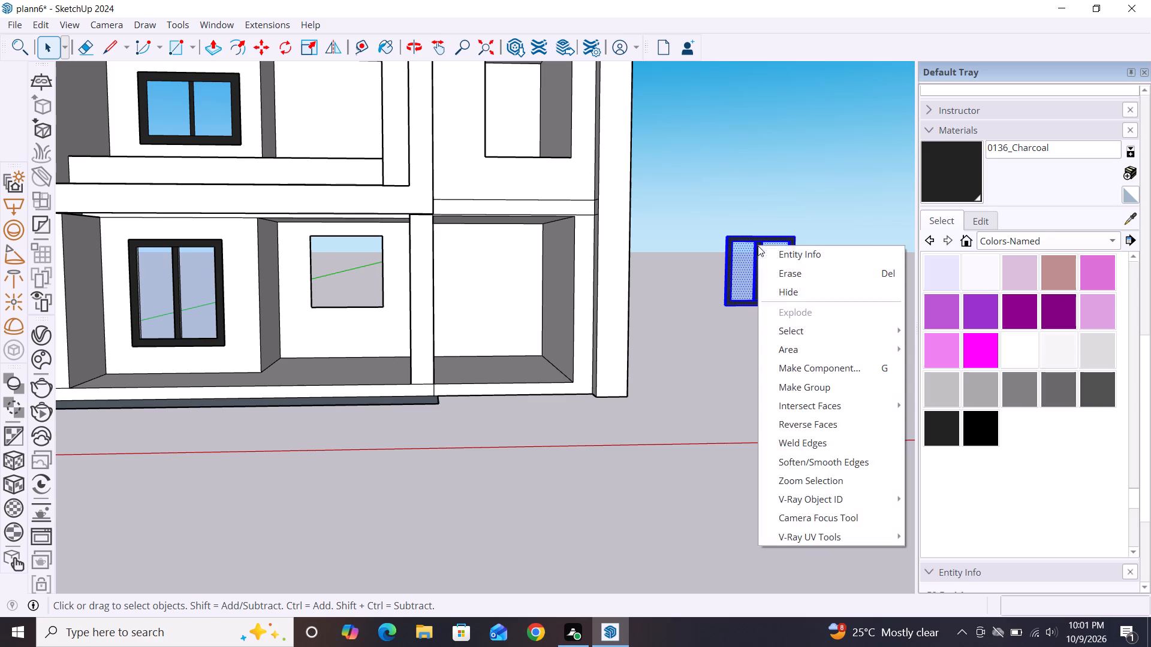
click(806, 389)
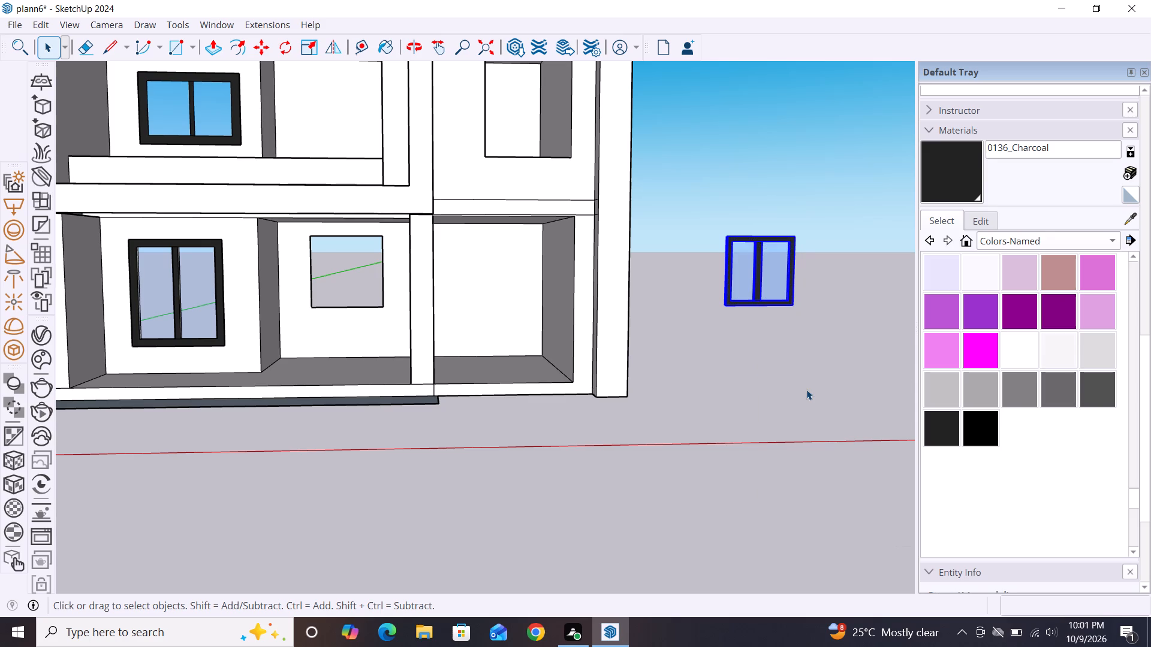
Move the window group by its lower-left corner to the matching corner of the ground-floor recess opening.
key(m)
click(725, 305)
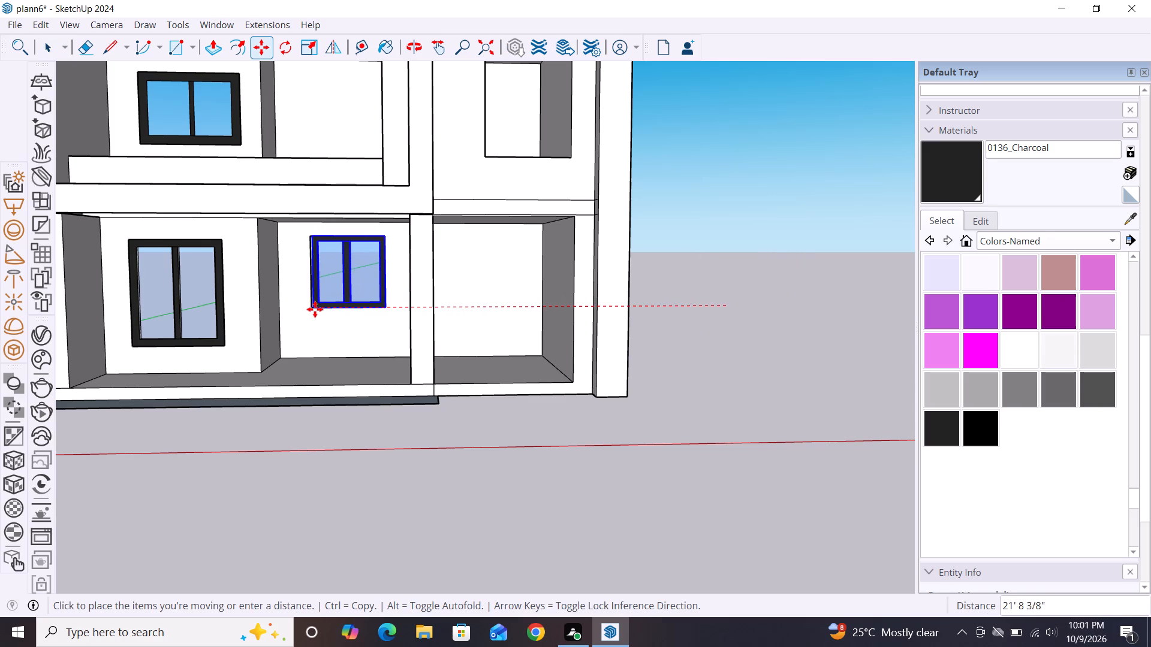
click(311, 309)
key(space)
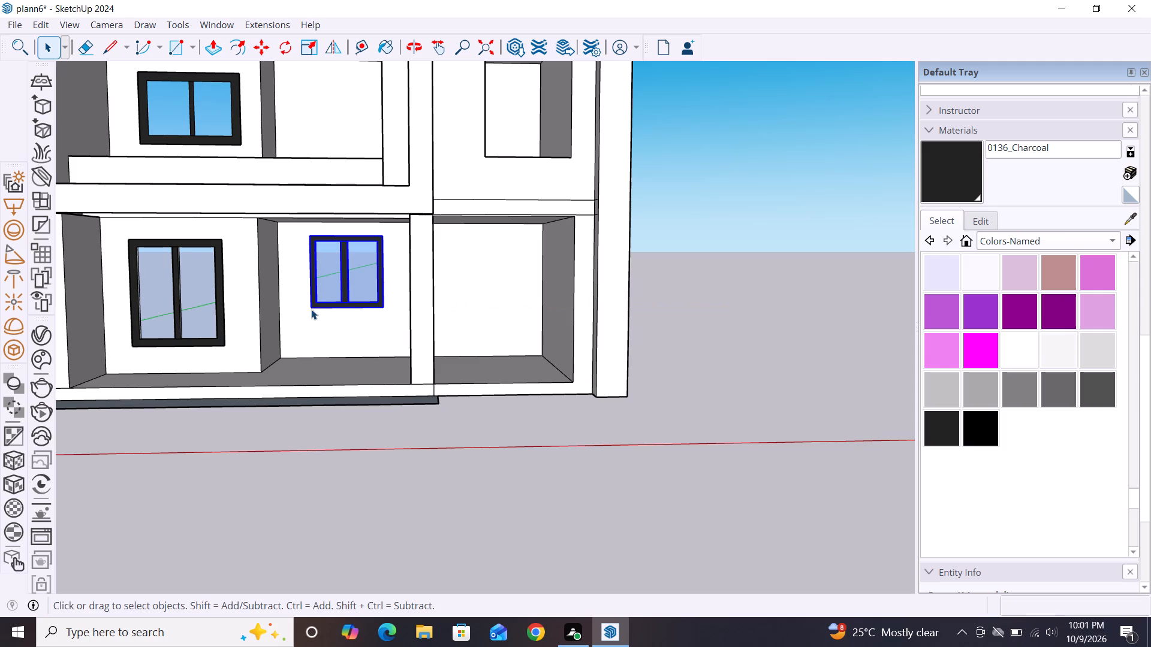
click(692, 328)
Examine the house's upper floor, around the tall opening beside the balcony and its projecting lintel.
scroll(735, 278, down, 7)
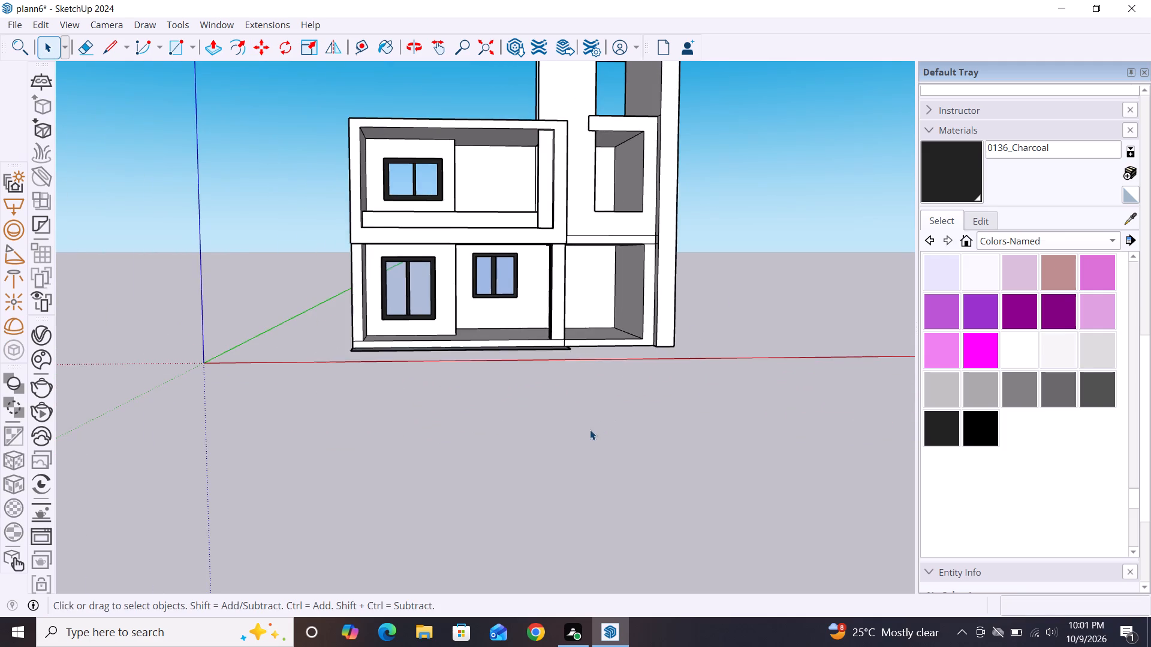
scroll(590, 430, down, 2)
middle_drag(556, 435, 540, 445)
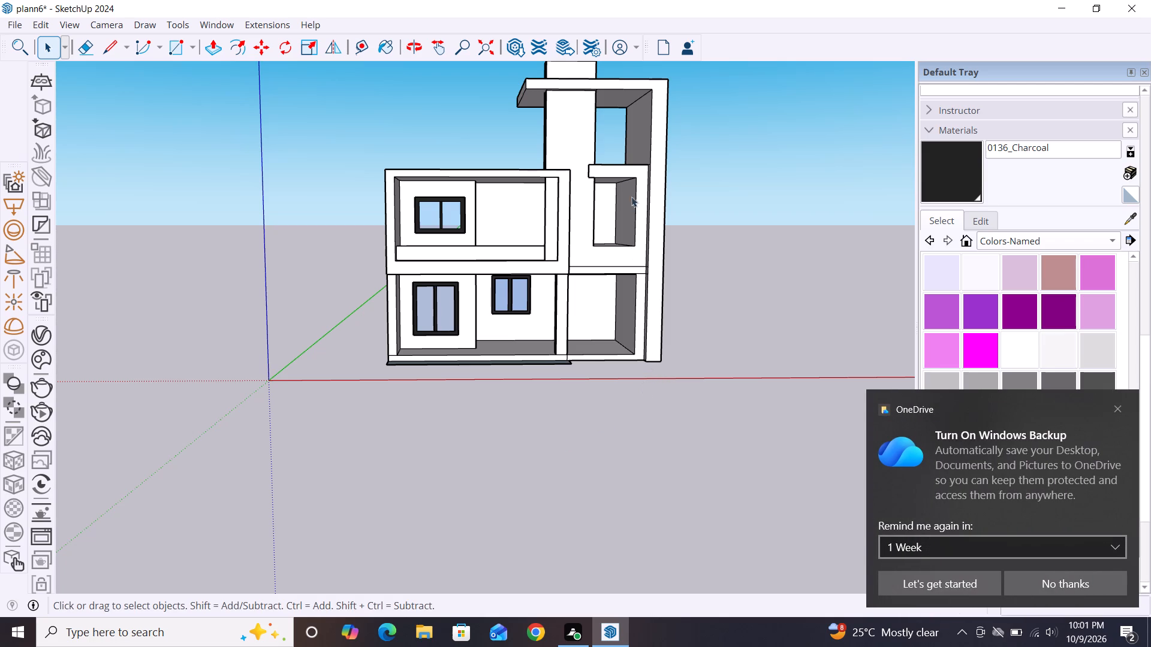
scroll(622, 173, up, 13)
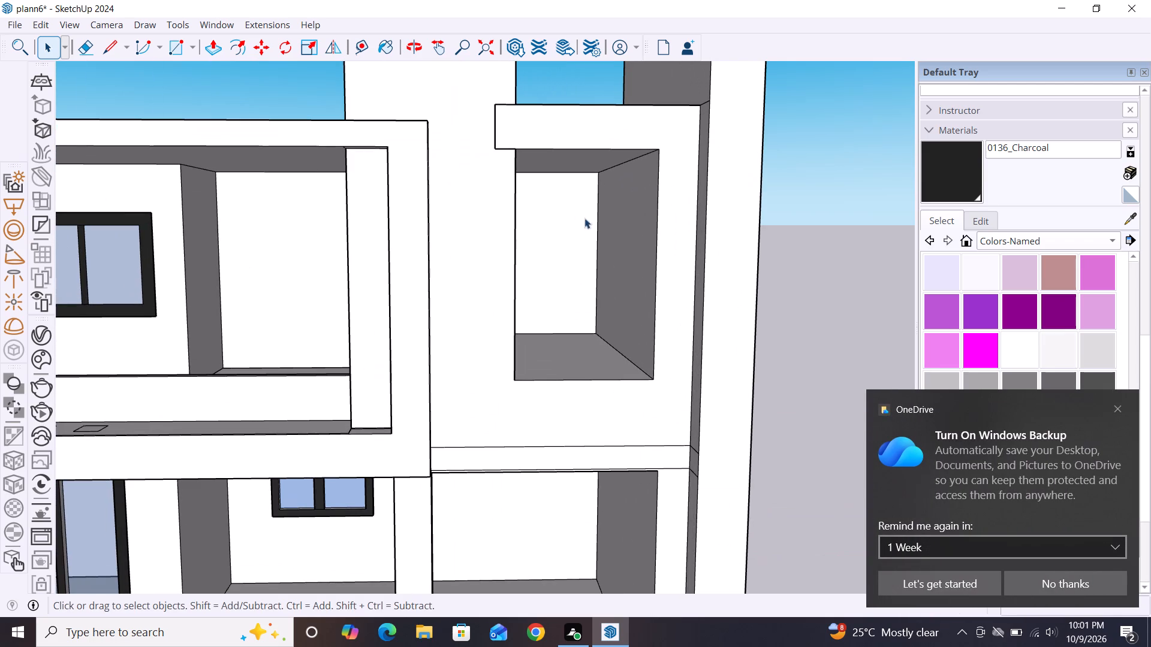
click(495, 145)
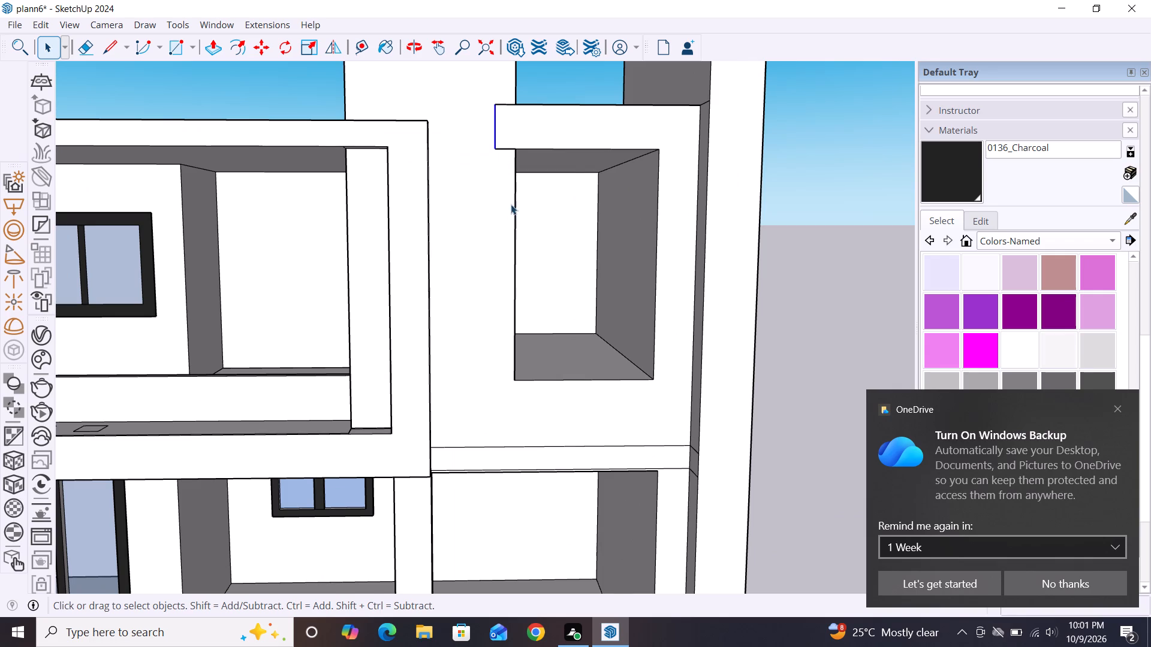
scroll(511, 204, down, 4)
middle_drag(450, 294, 694, 407)
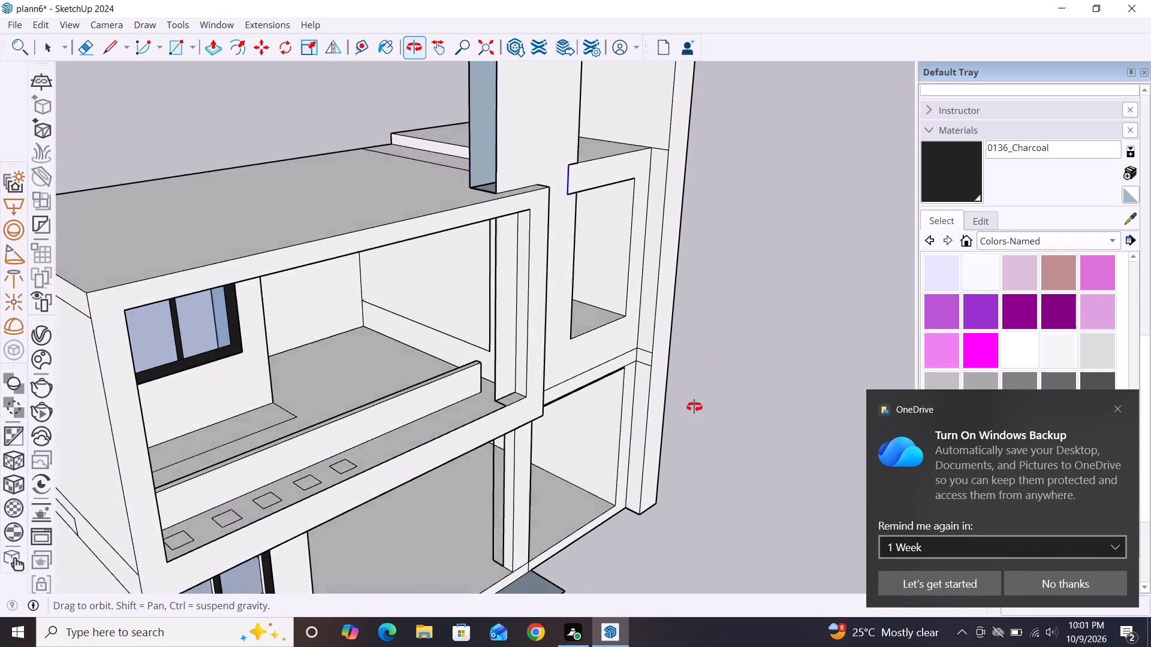
middle_drag(694, 407, 812, 442)
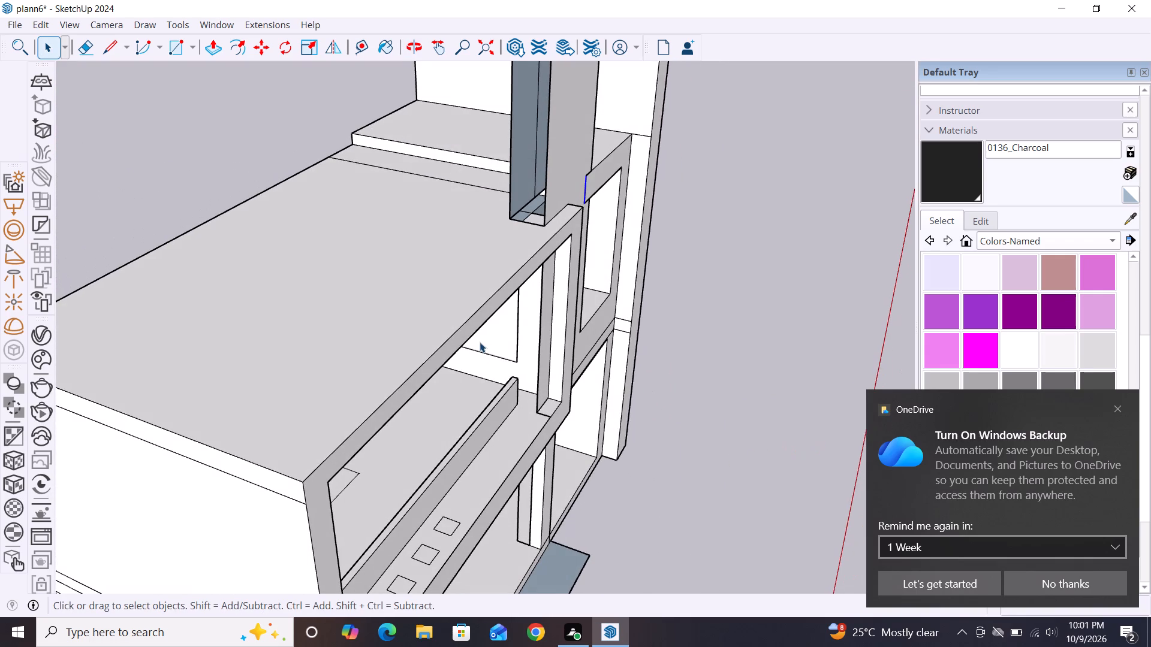
Examine the upper floor around the tall wall, the balcony roof and the lintel beside the opening.
key(Escape)
click(686, 241)
scroll(379, 316, down, 3)
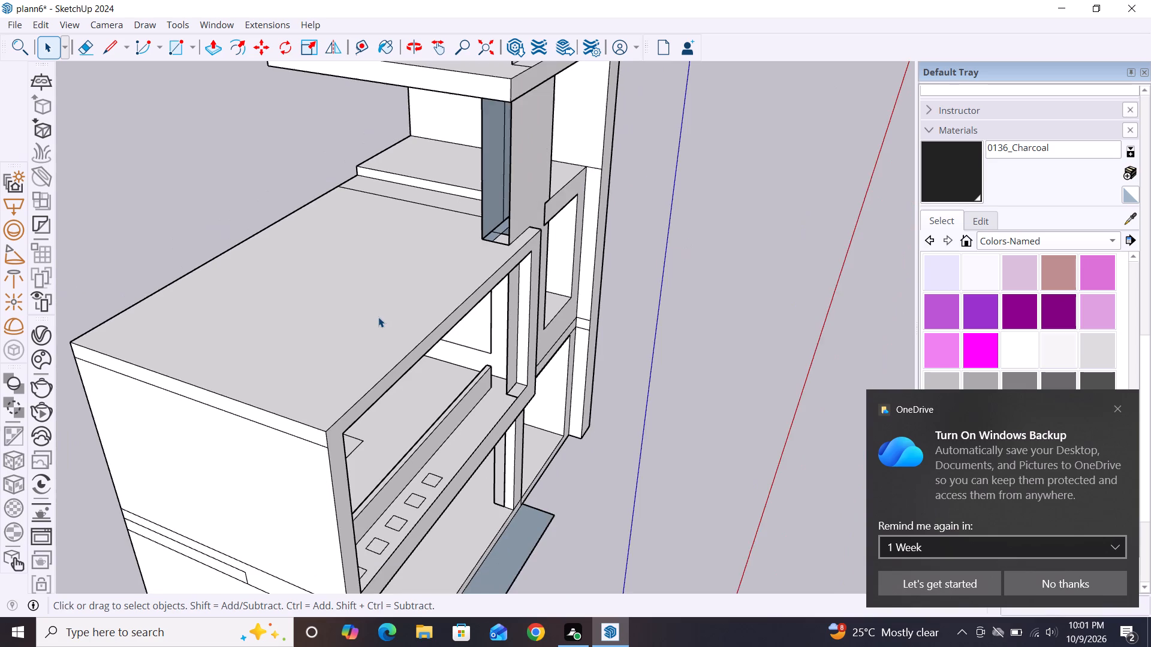
middle_drag(386, 319, 485, 313)
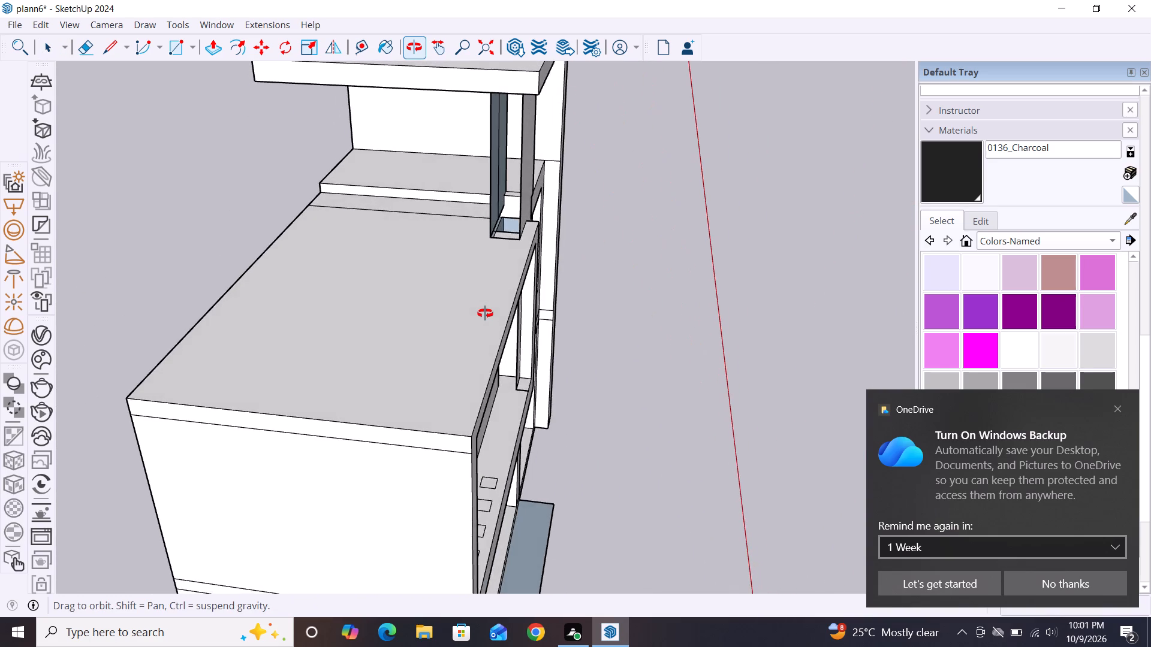
middle_drag(485, 313, 526, 326)
scroll(504, 225, up, 3)
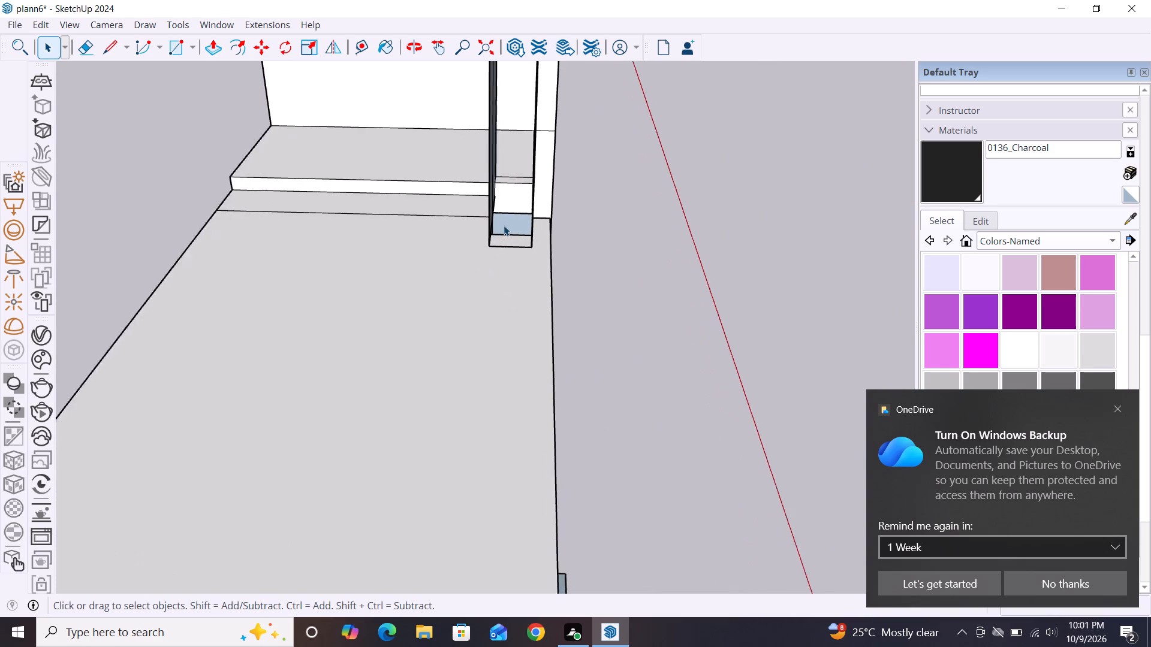
scroll(504, 225, up, 2)
scroll(505, 225, down, 5)
middle_drag(513, 308, 393, 342)
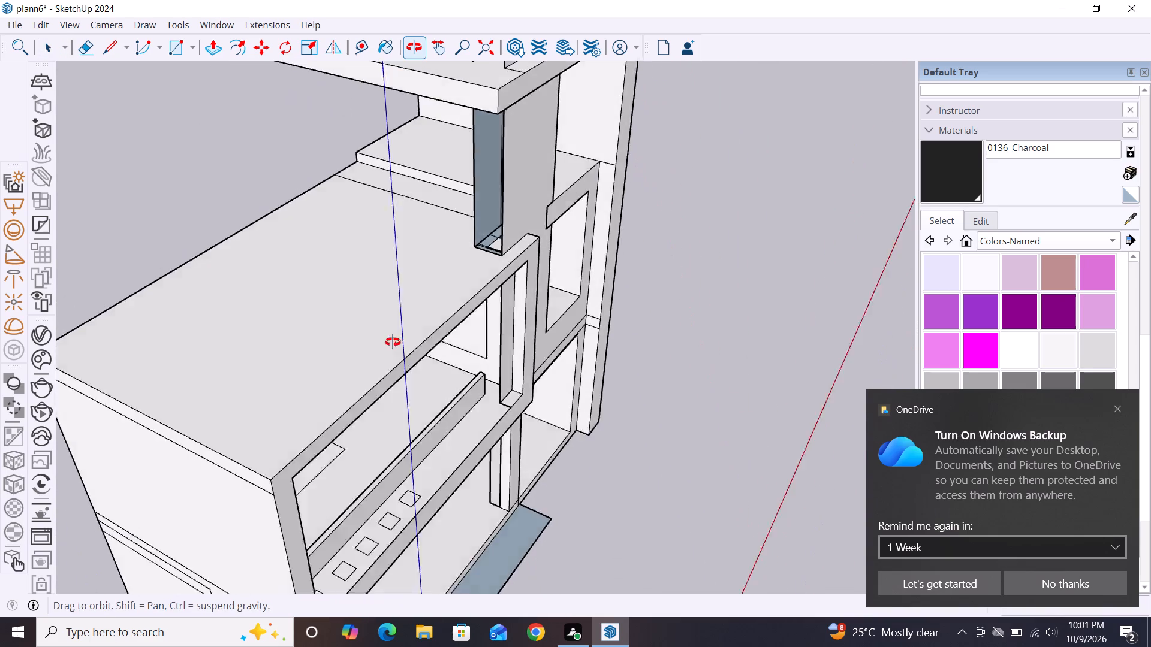
middle_drag(393, 342, 614, 355)
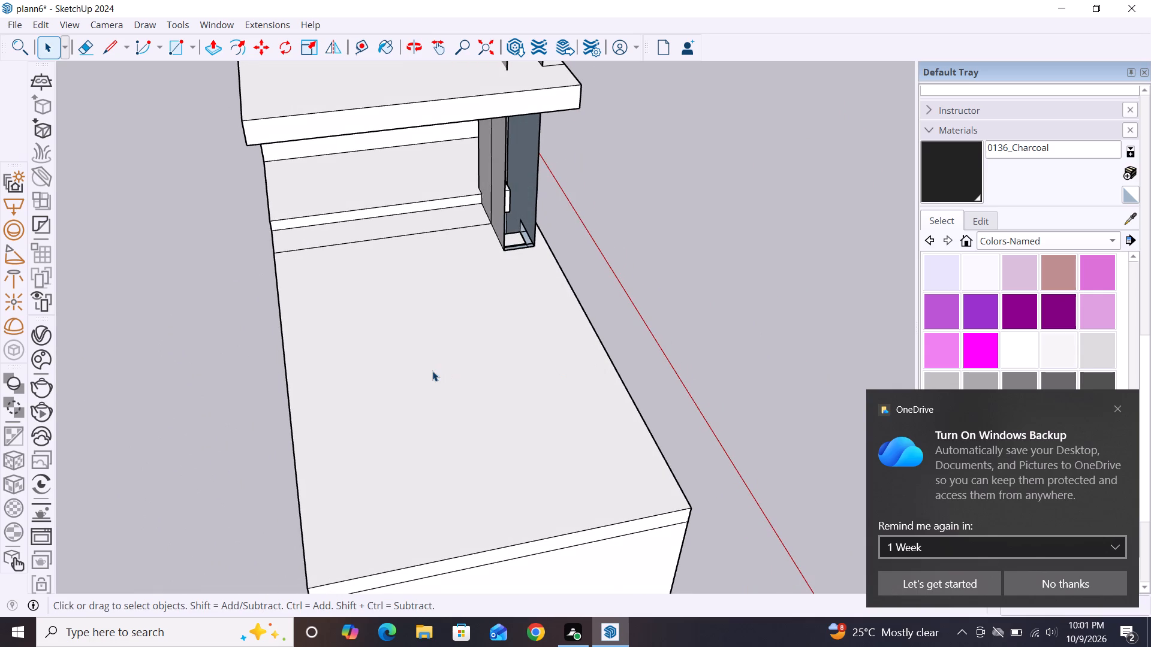
scroll(576, 289, down, 3)
middle_drag(611, 431, 192, 350)
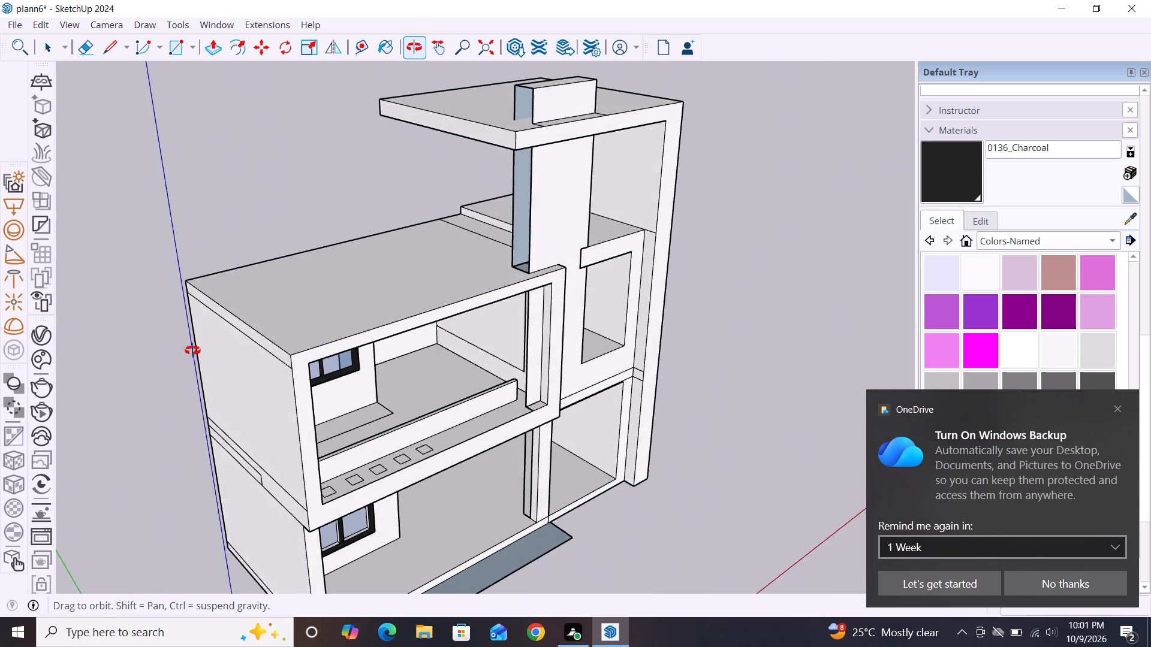
middle_drag(192, 350, 182, 353)
scroll(731, 289, down, 1)
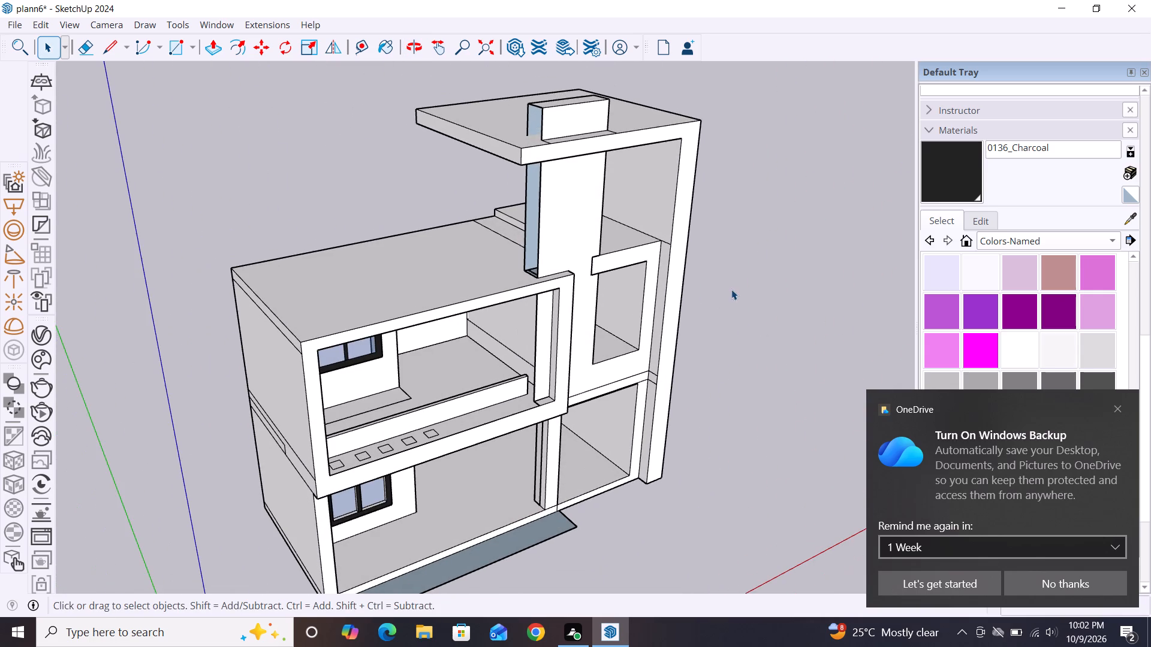
middle_drag(650, 315, 441, 332)
Draw a vertical line across the upper-floor lintel, from its top edge to its bottom edge, following the tall wall's side edge.
scroll(611, 292, up, 4)
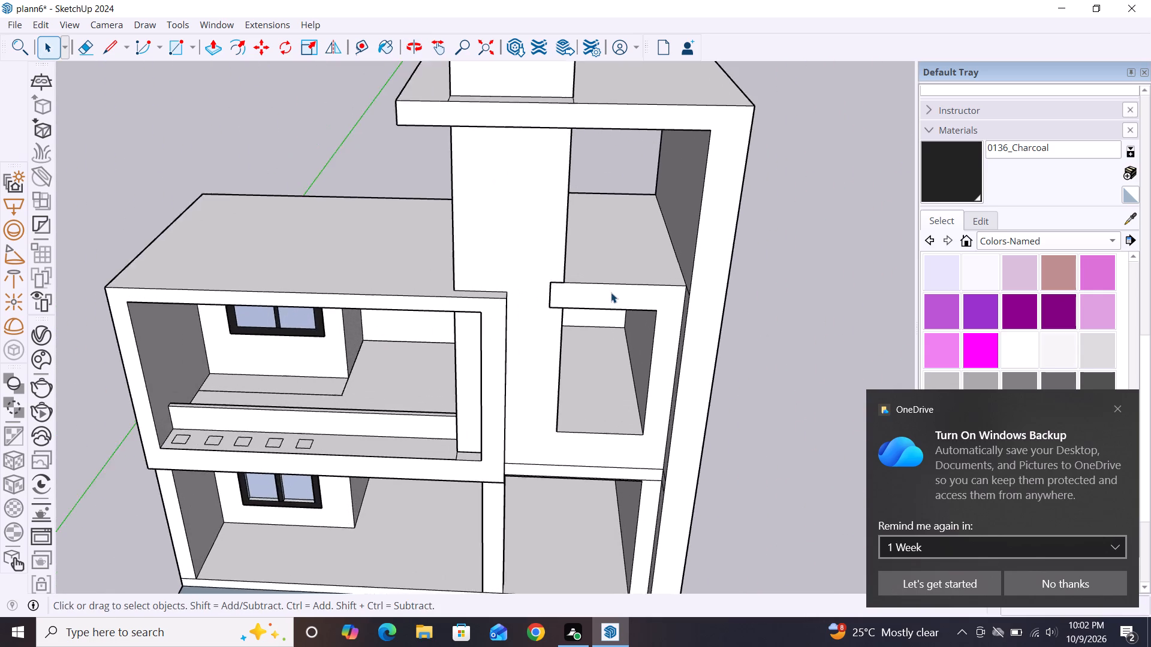
scroll(611, 292, up, 7)
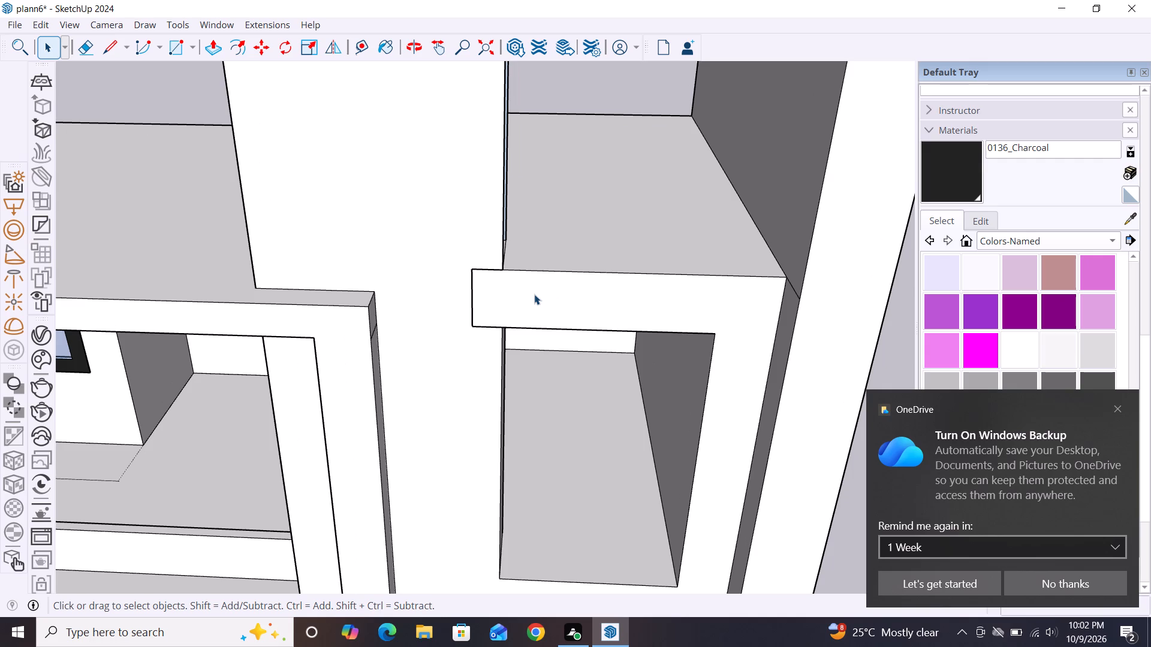
key(l)
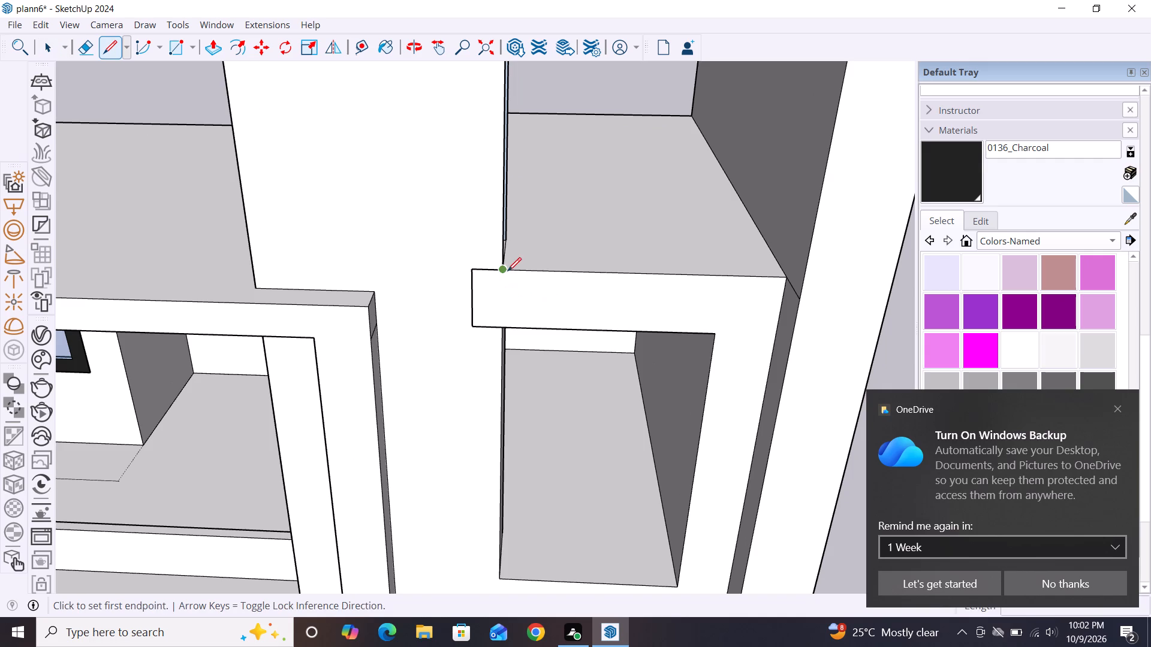
drag(501, 271, 502, 278)
click(501, 332)
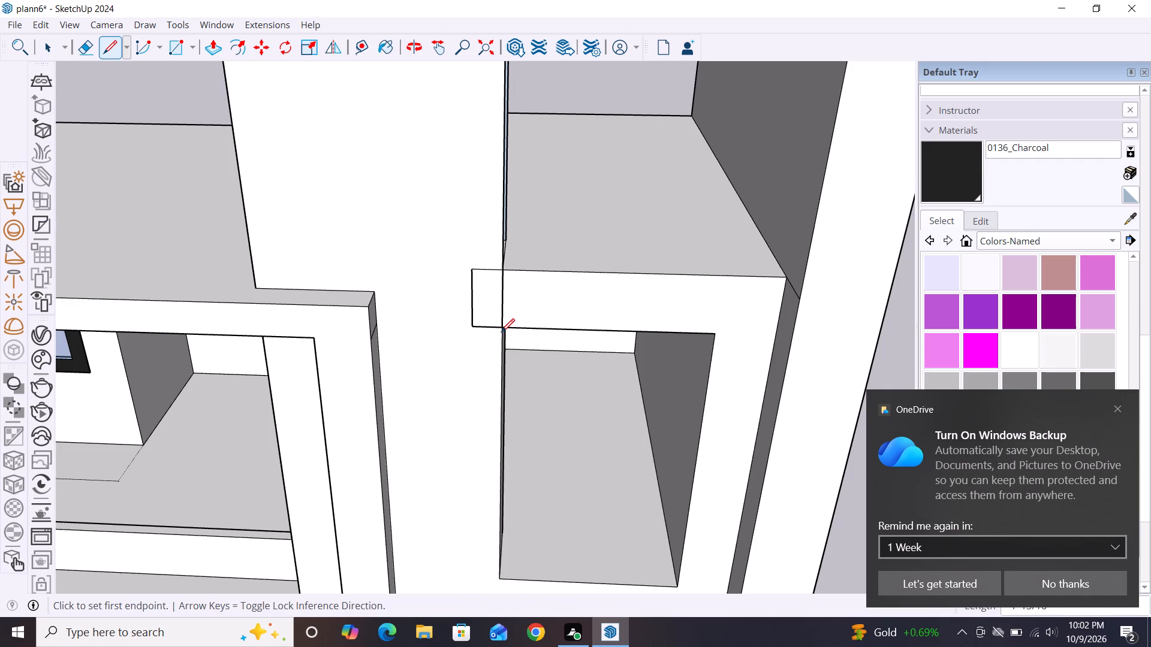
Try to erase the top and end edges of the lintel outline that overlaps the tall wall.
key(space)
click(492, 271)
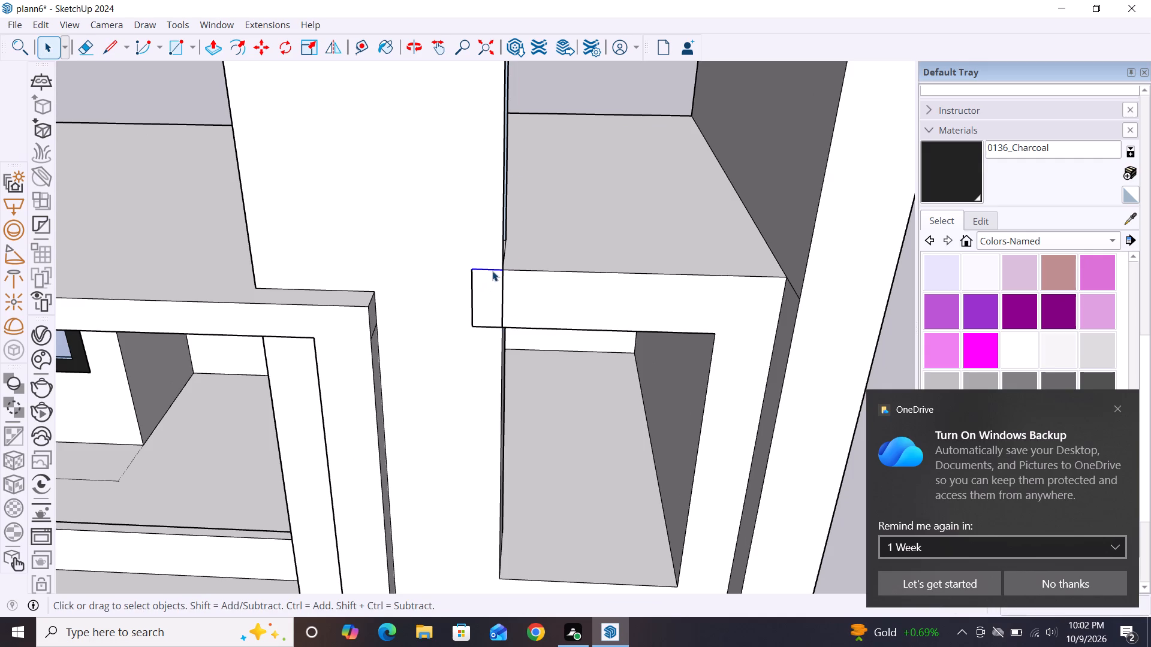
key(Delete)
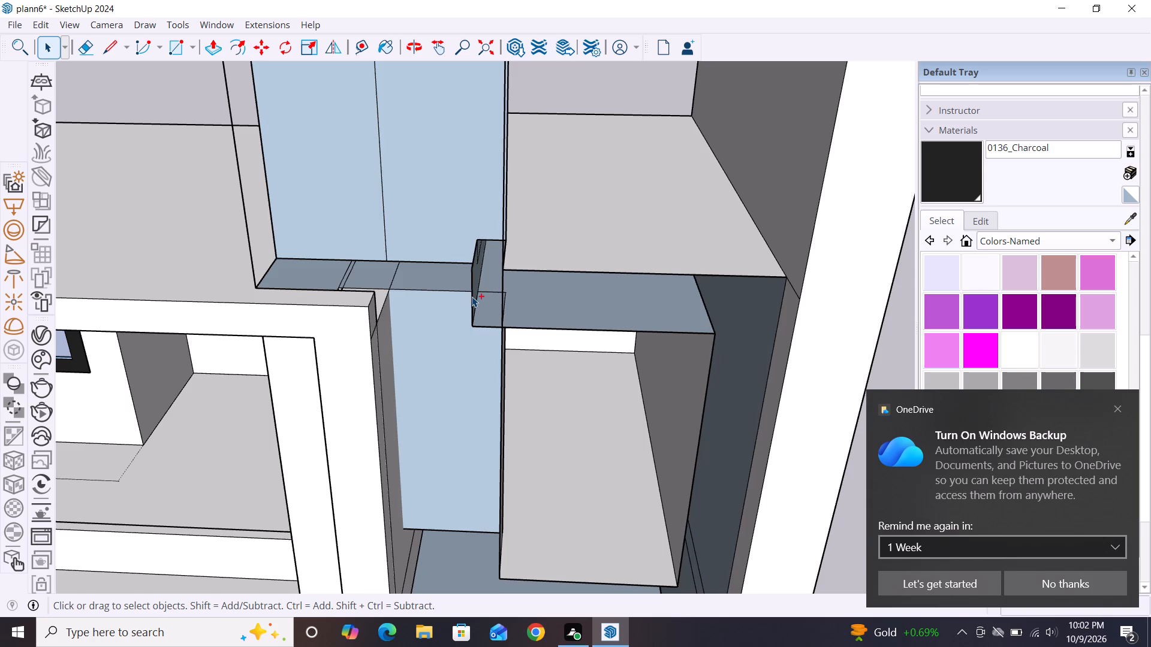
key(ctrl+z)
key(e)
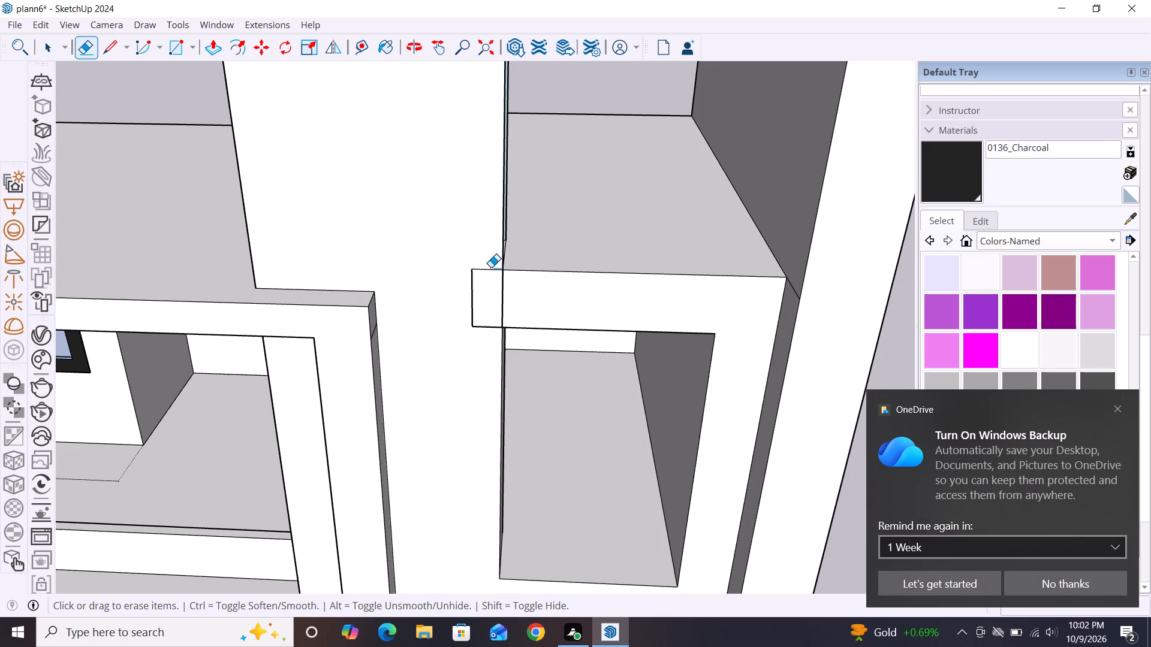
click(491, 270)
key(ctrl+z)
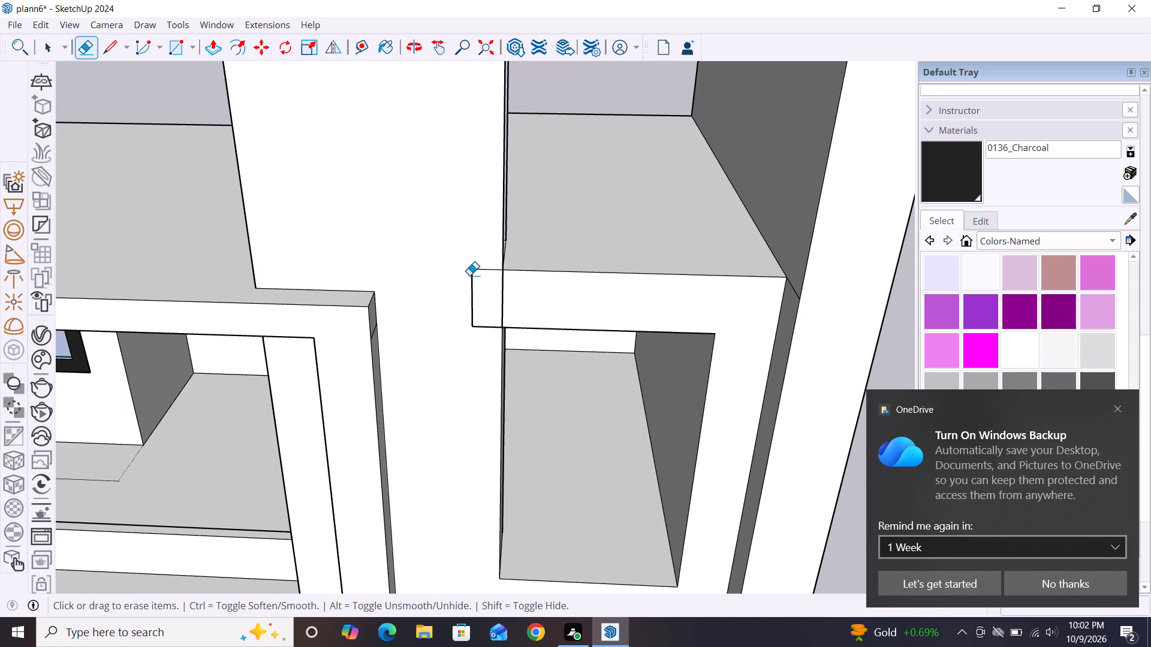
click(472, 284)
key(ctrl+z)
Examine the junction of the tall wall, lintel and roof slab from the side and behind the wall.
scroll(514, 251, down, 12)
middle_drag(608, 424, 613, 322)
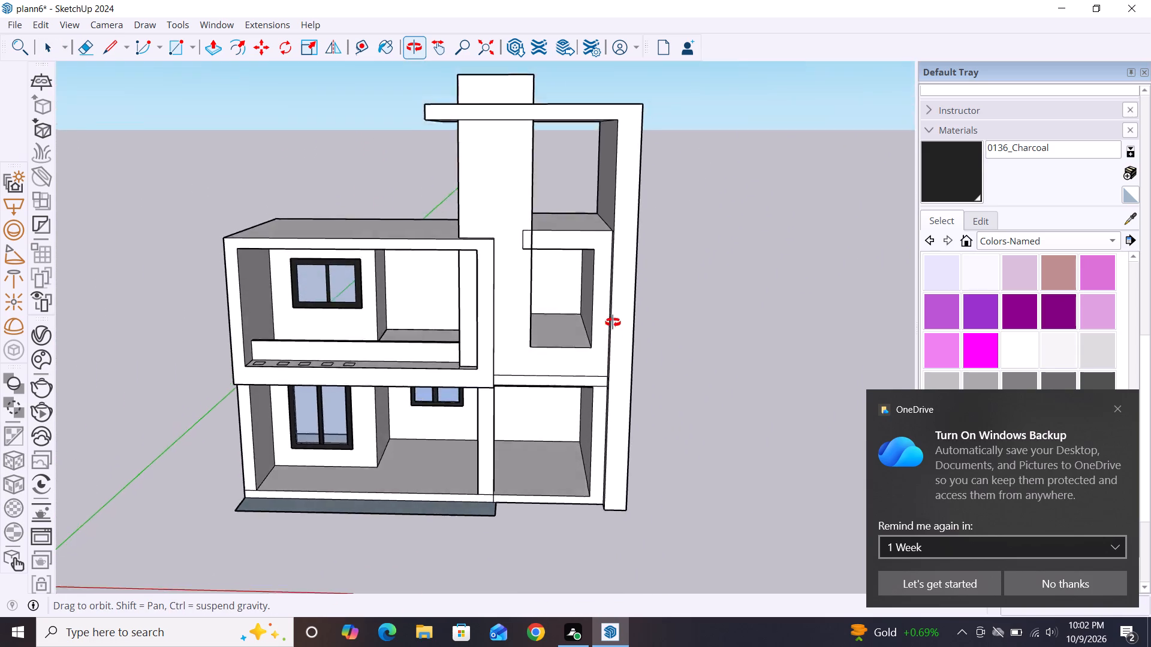
middle_drag(613, 322, 310, 355)
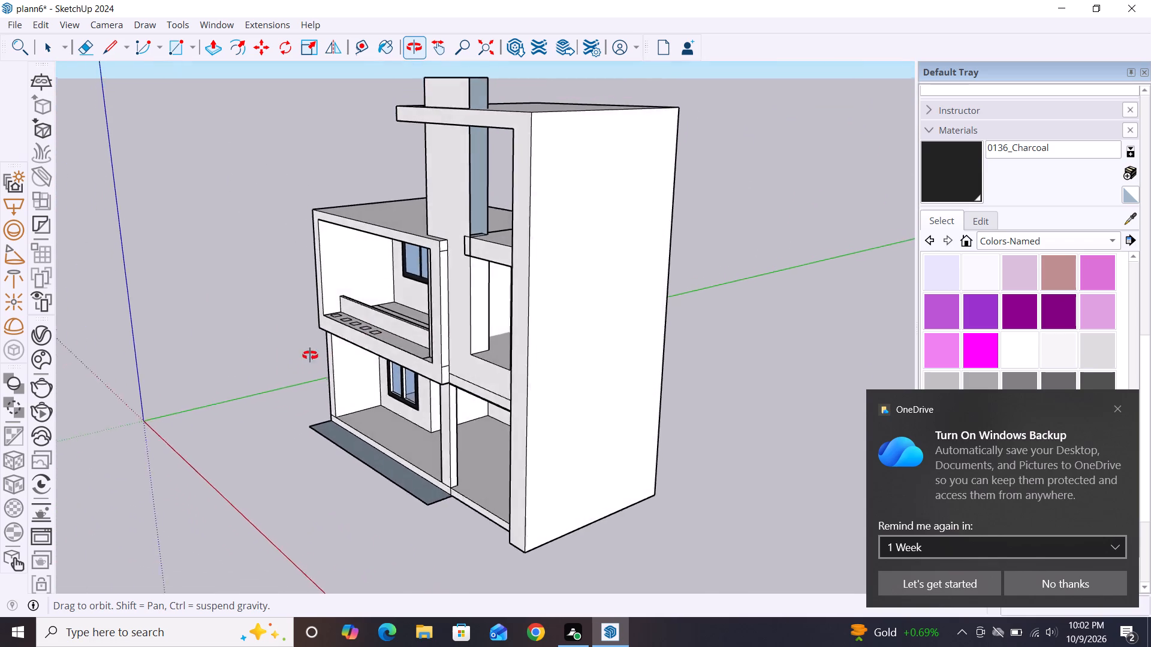
middle_drag(310, 355, 235, 376)
scroll(466, 277, up, 2)
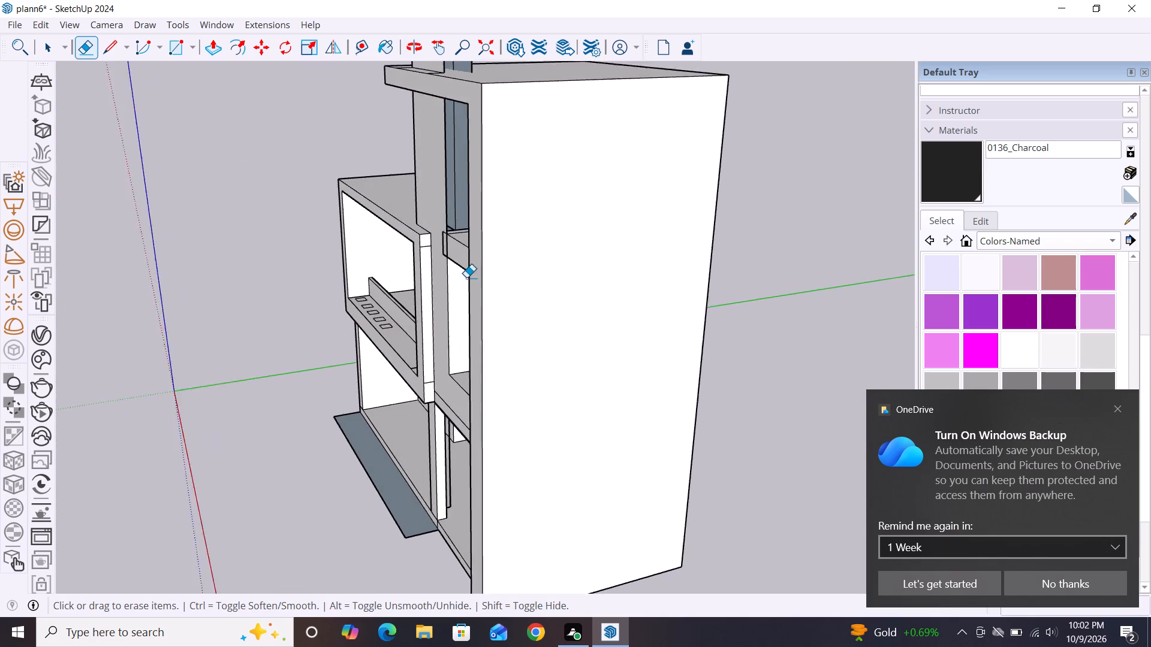
scroll(466, 277, up, 2)
scroll(425, 195, up, 15)
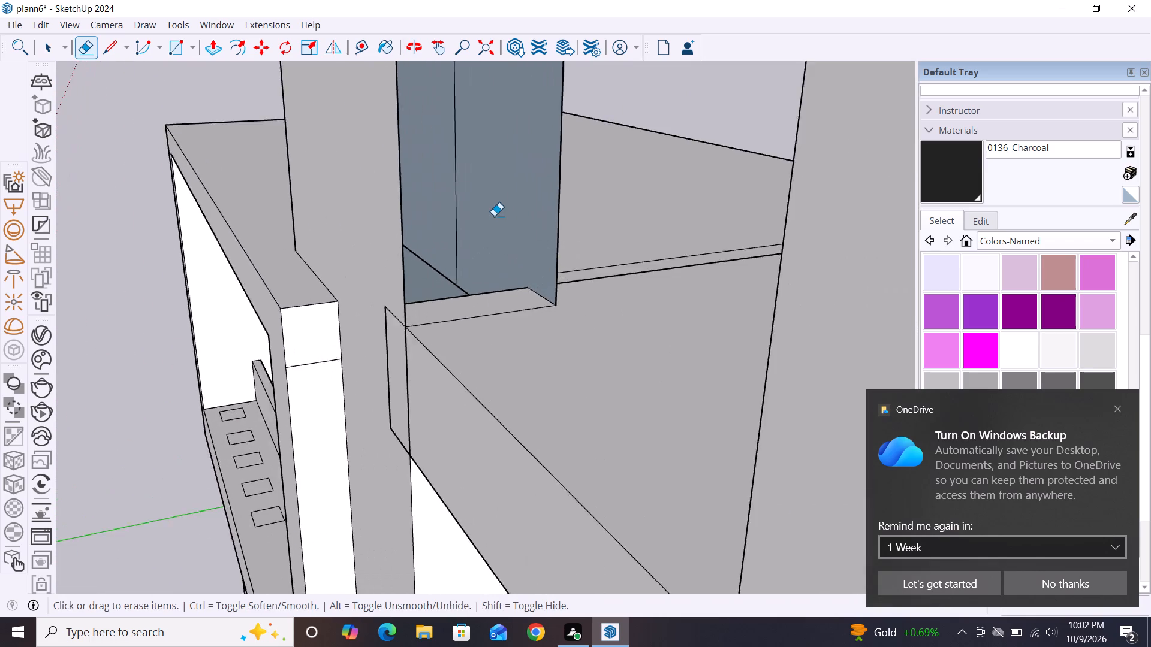
scroll(494, 216, up, 1)
middle_drag(494, 216, 468, 241)
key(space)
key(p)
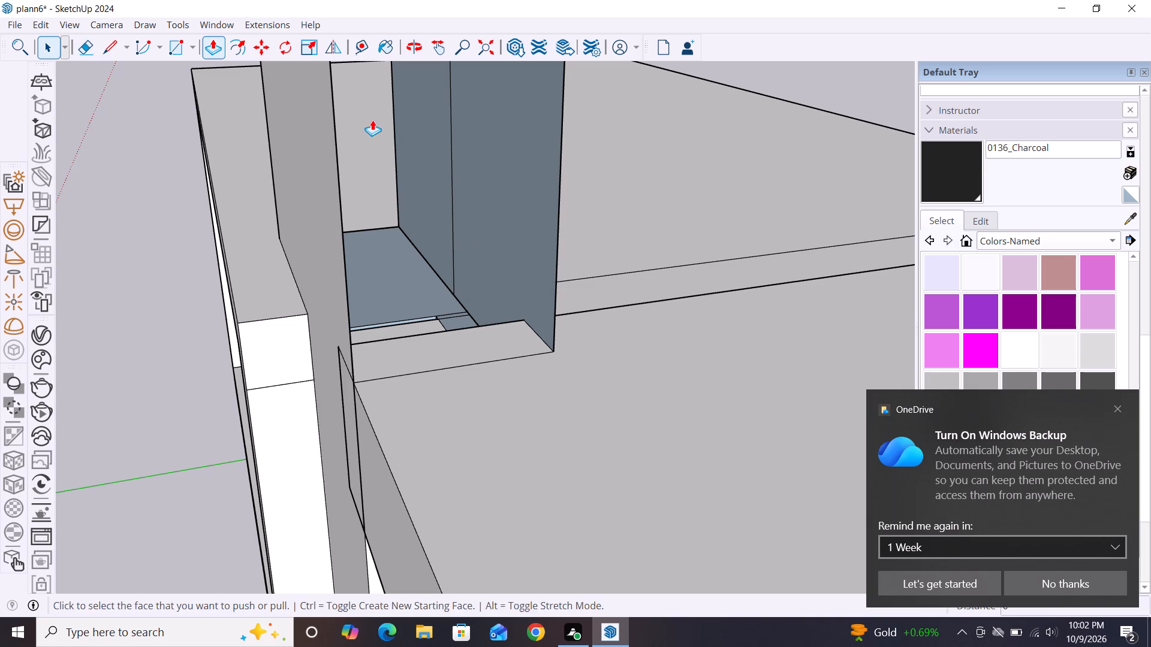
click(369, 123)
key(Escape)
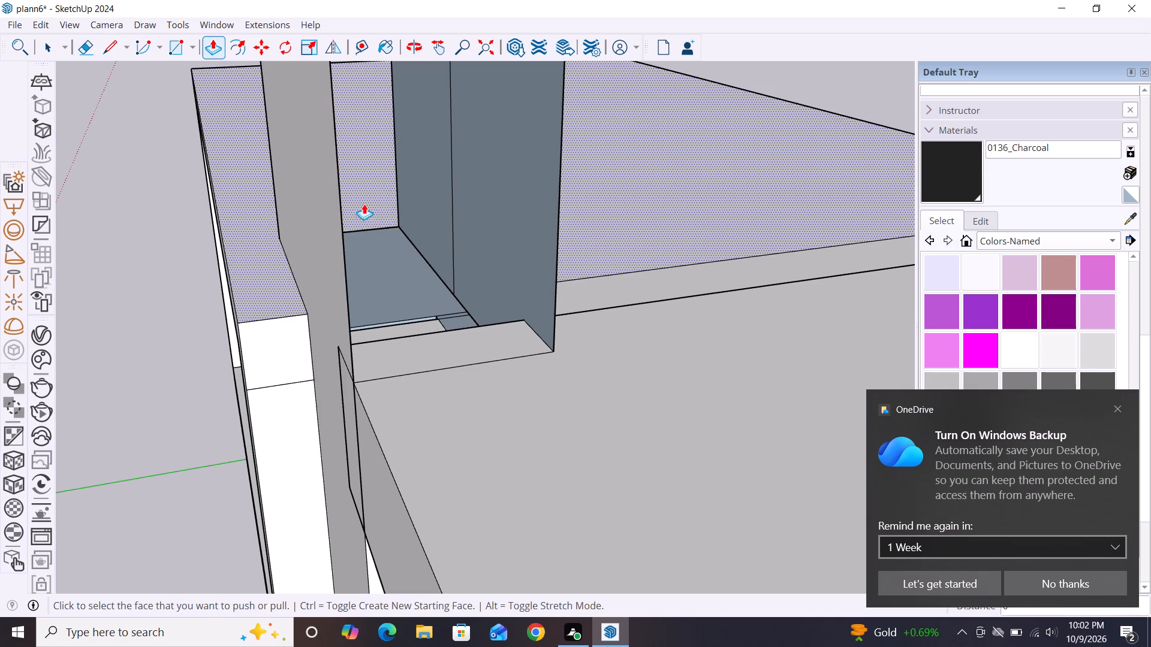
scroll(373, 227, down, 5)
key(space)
Examine the tall wall and the lintel overlap from the front, the balcony side and above.
scroll(324, 259, down, 4)
middle_drag(242, 308, 306, 310)
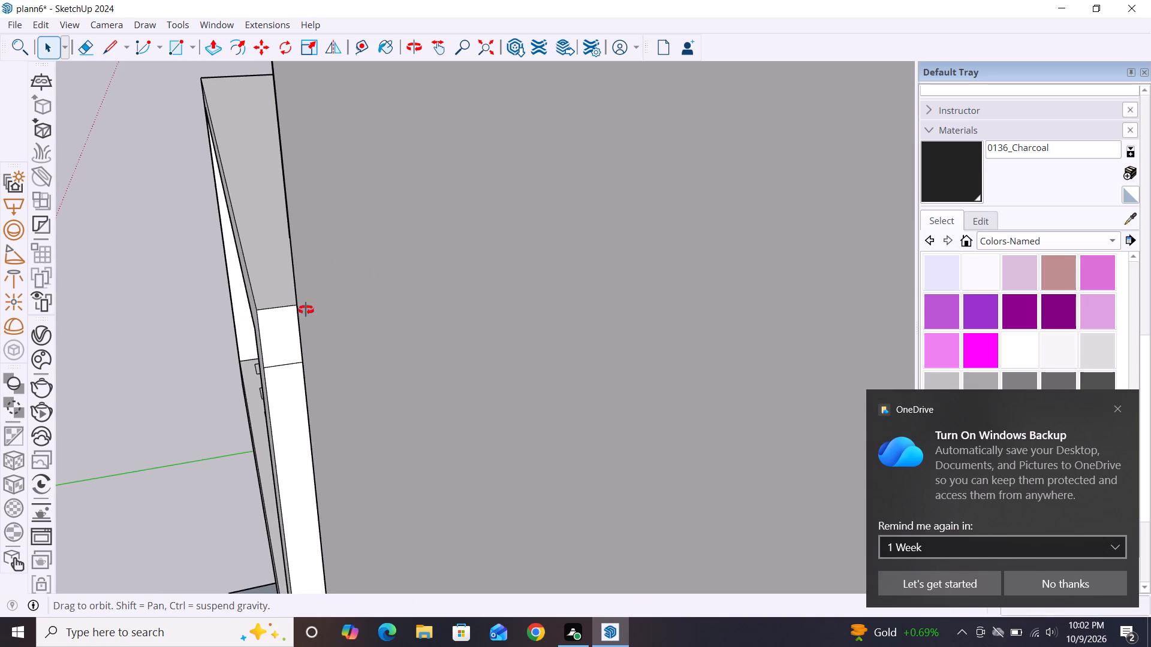
middle_drag(306, 310, 490, 322)
scroll(263, 260, down, 8)
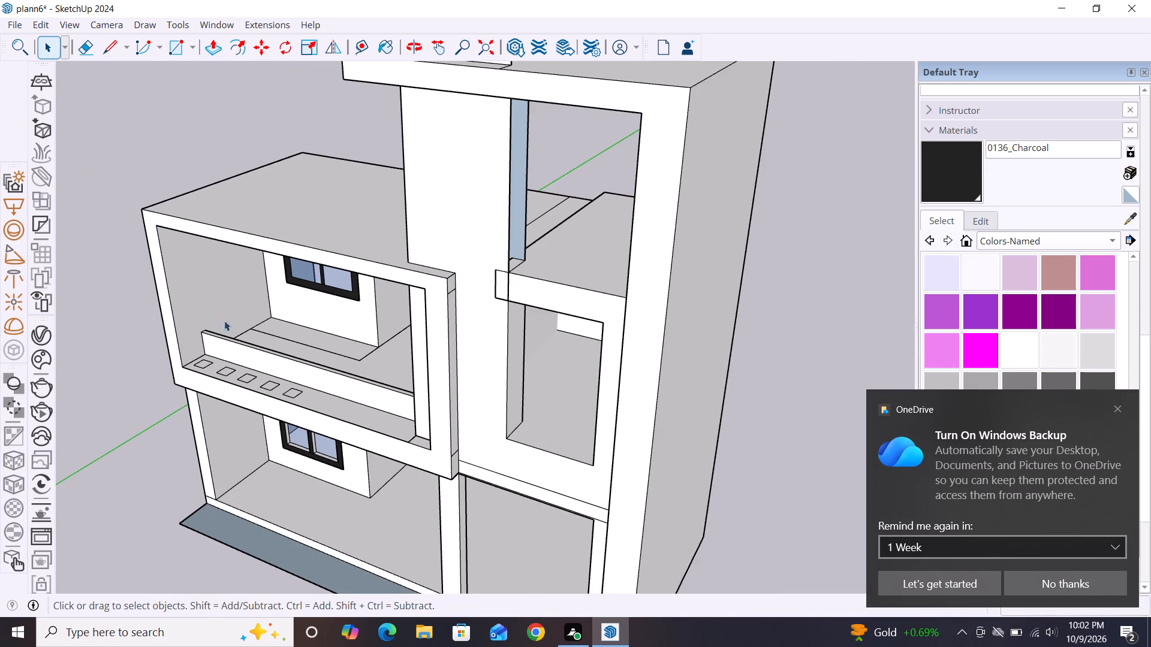
middle_drag(210, 321, 812, 319)
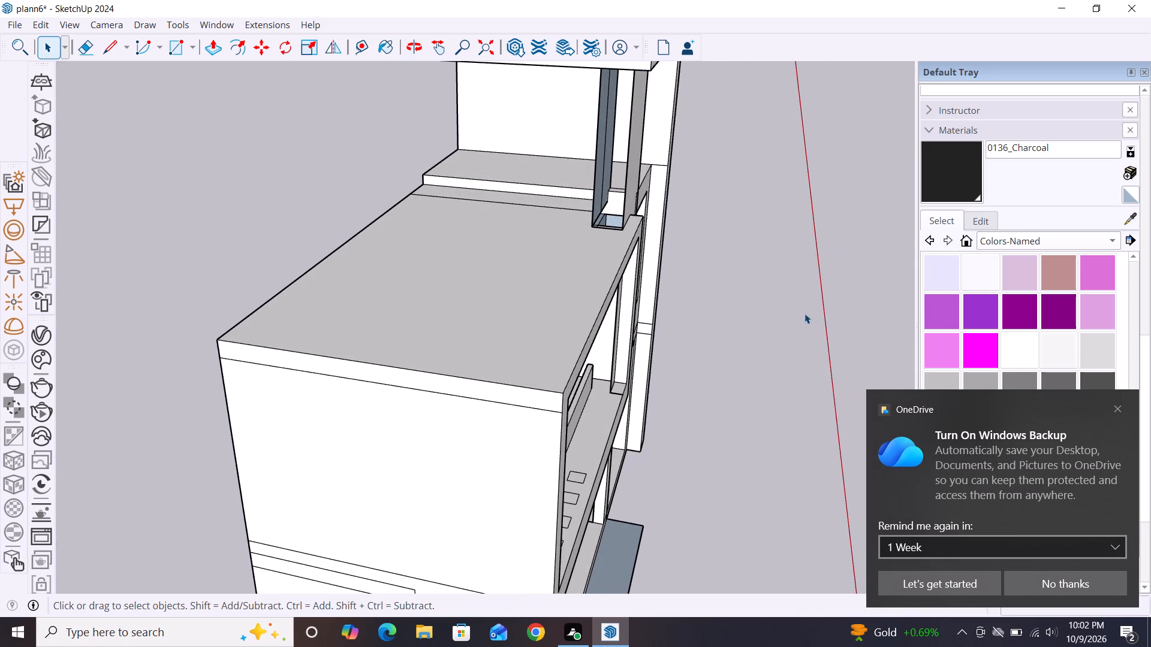
middle_drag(372, 303, 335, 372)
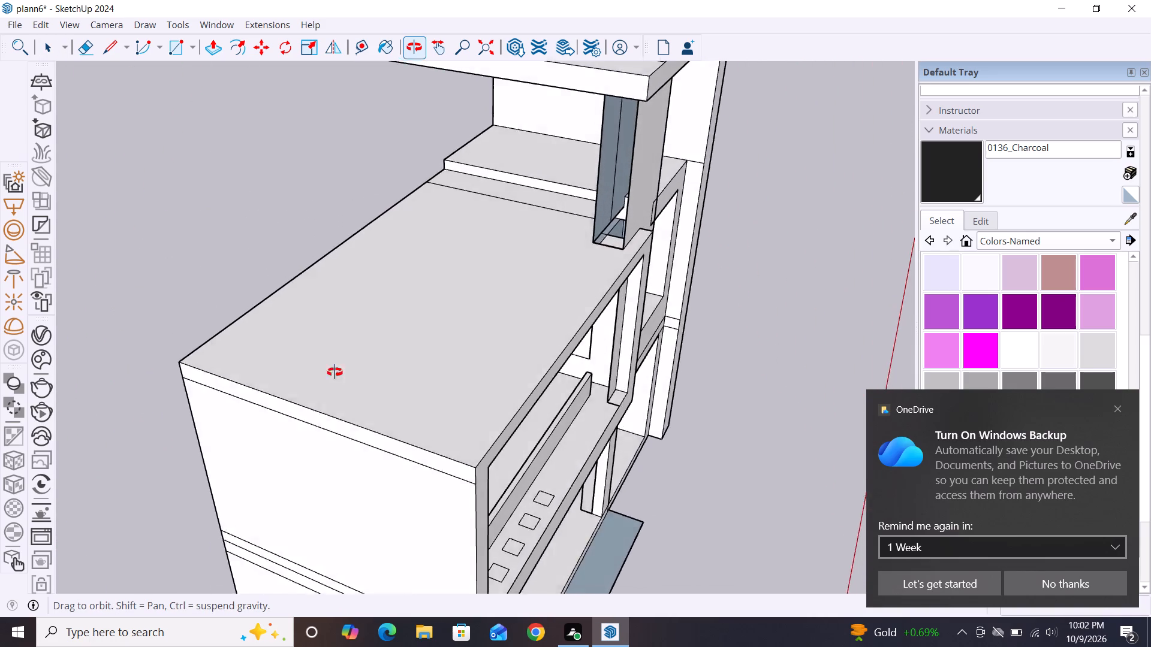
middle_drag(335, 372, 143, 362)
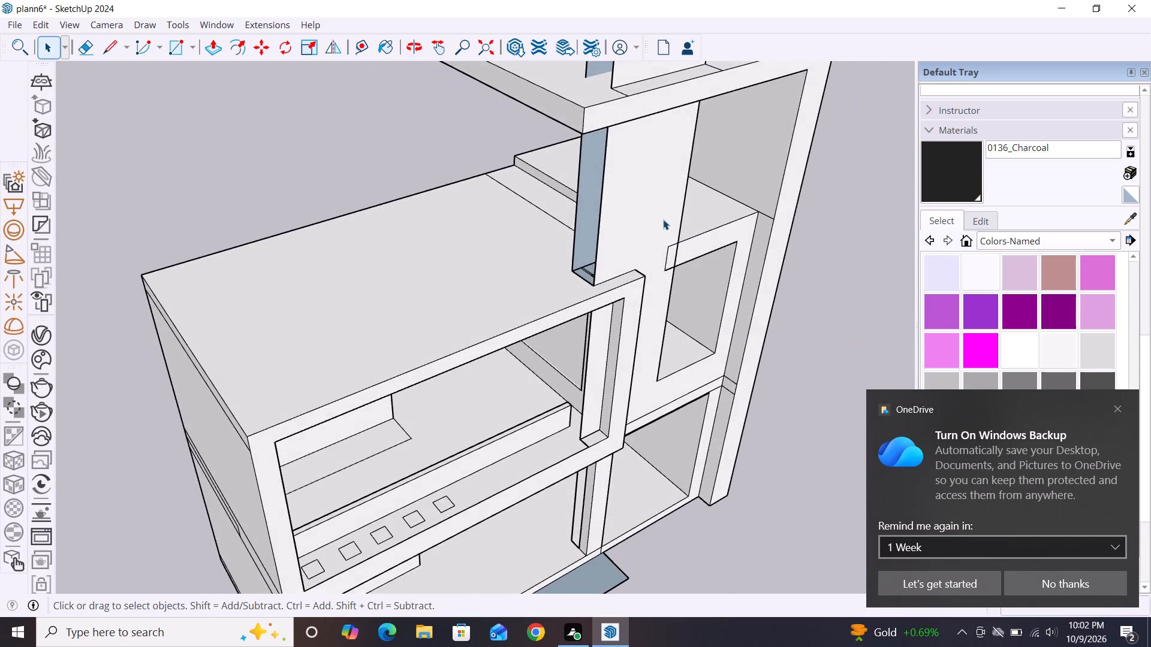
scroll(663, 219, down, 3)
middle_drag(676, 400, 470, 335)
scroll(470, 335, down, 1)
scroll(579, 203, down, 2)
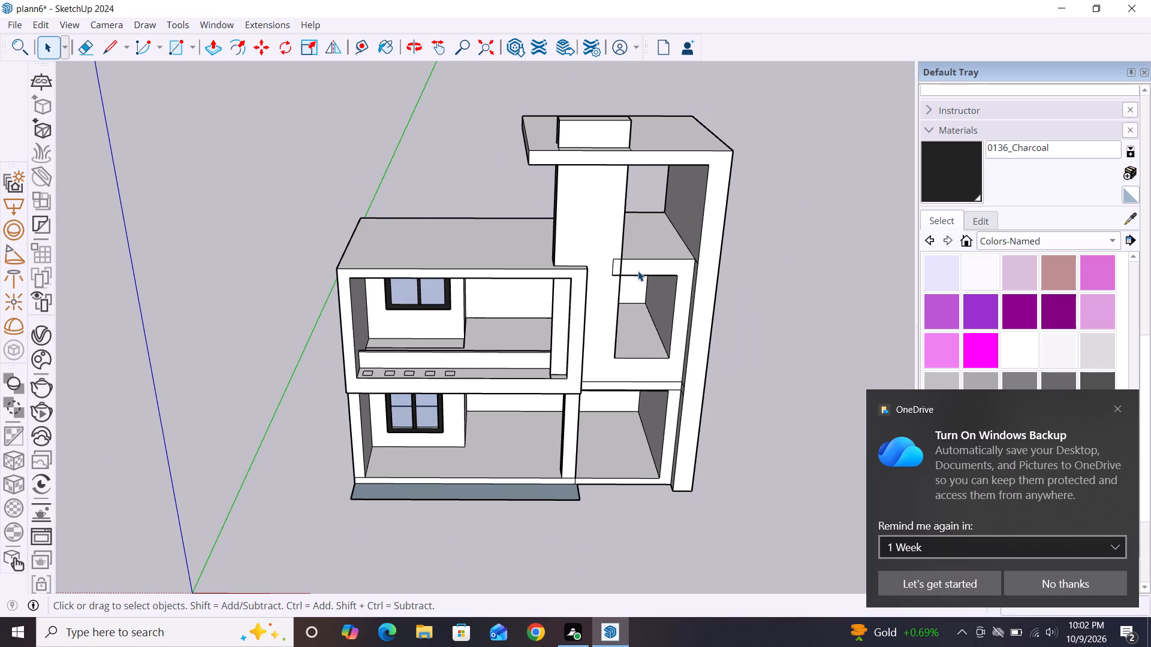
scroll(638, 271, up, 4)
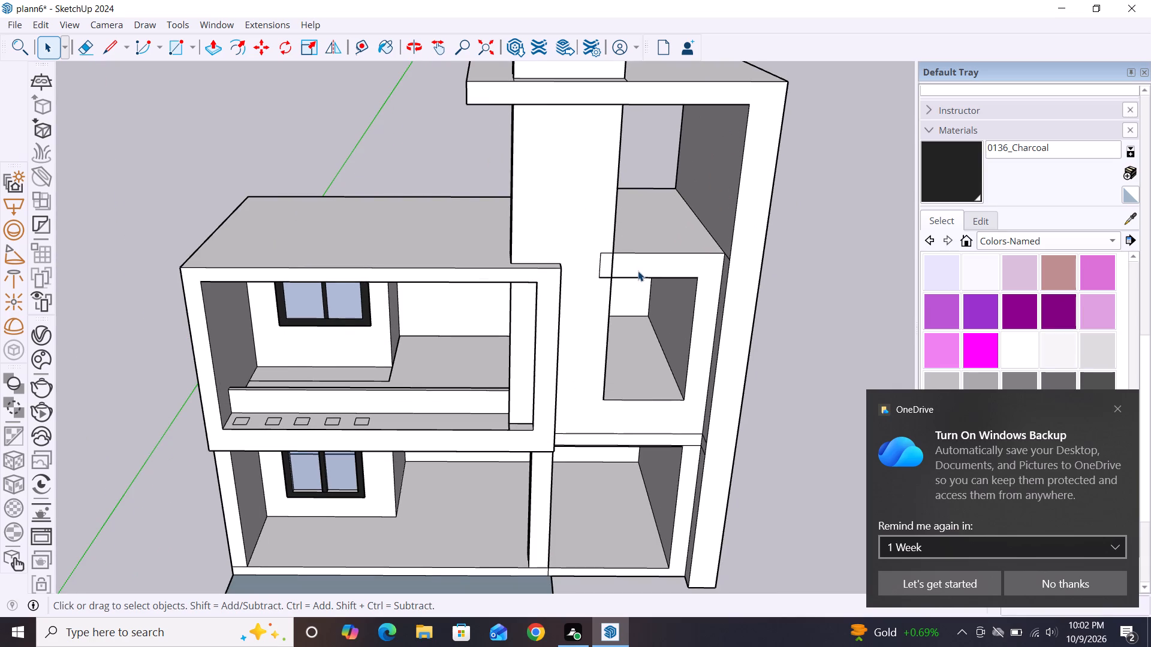
scroll(619, 267, up, 3)
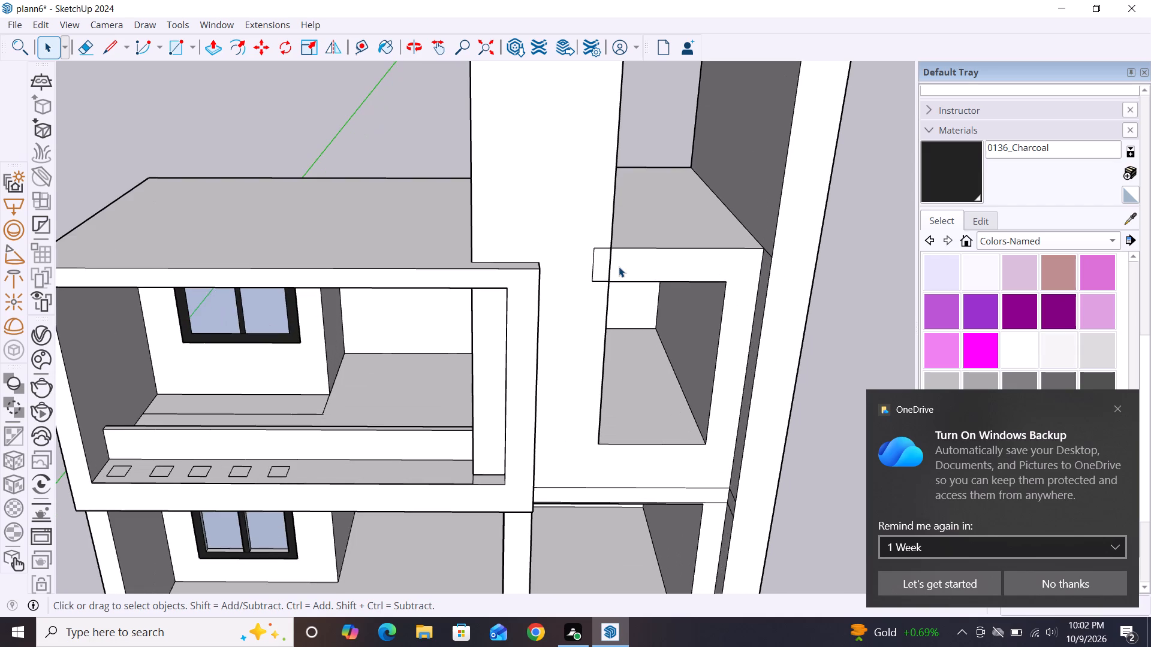
scroll(489, 312, down, 2)
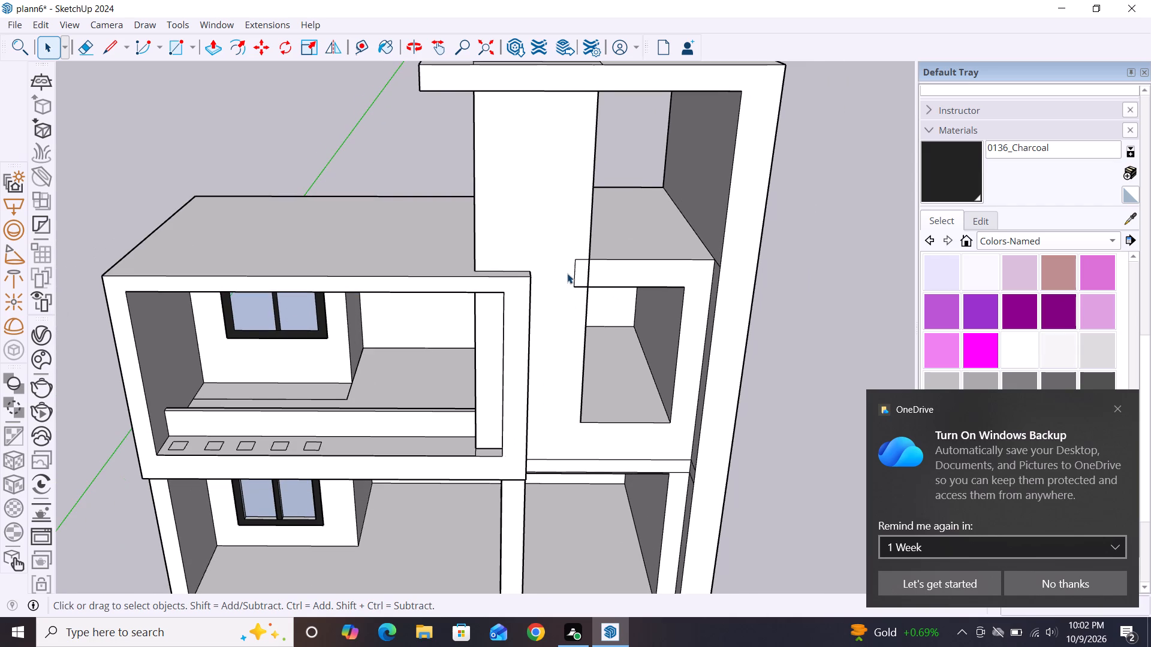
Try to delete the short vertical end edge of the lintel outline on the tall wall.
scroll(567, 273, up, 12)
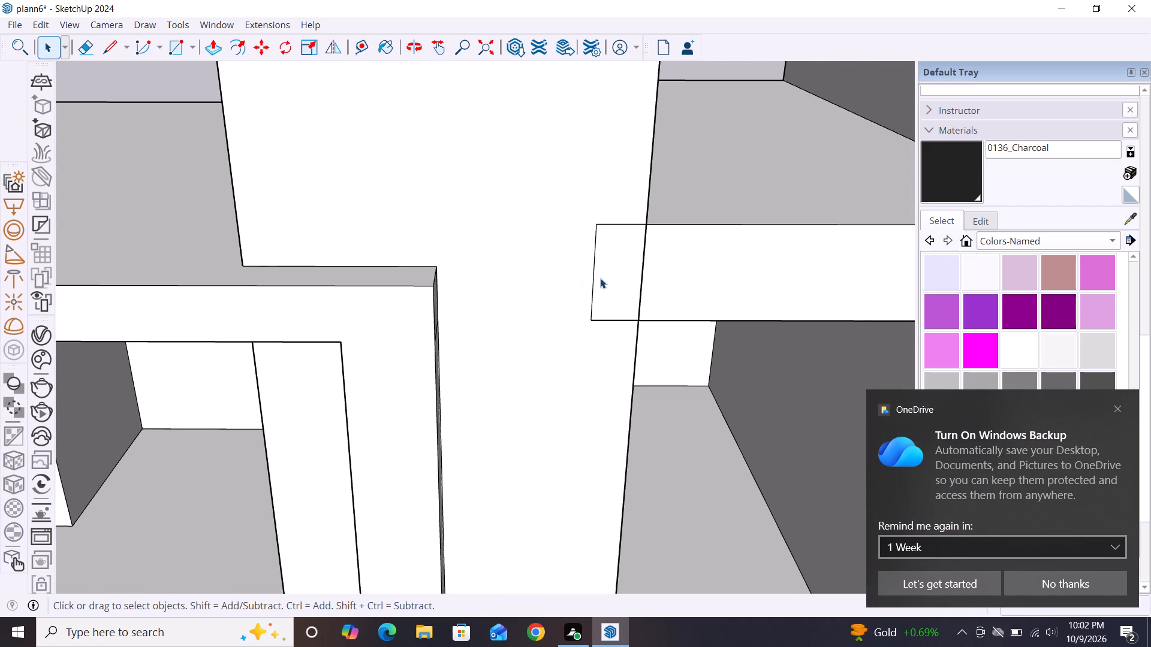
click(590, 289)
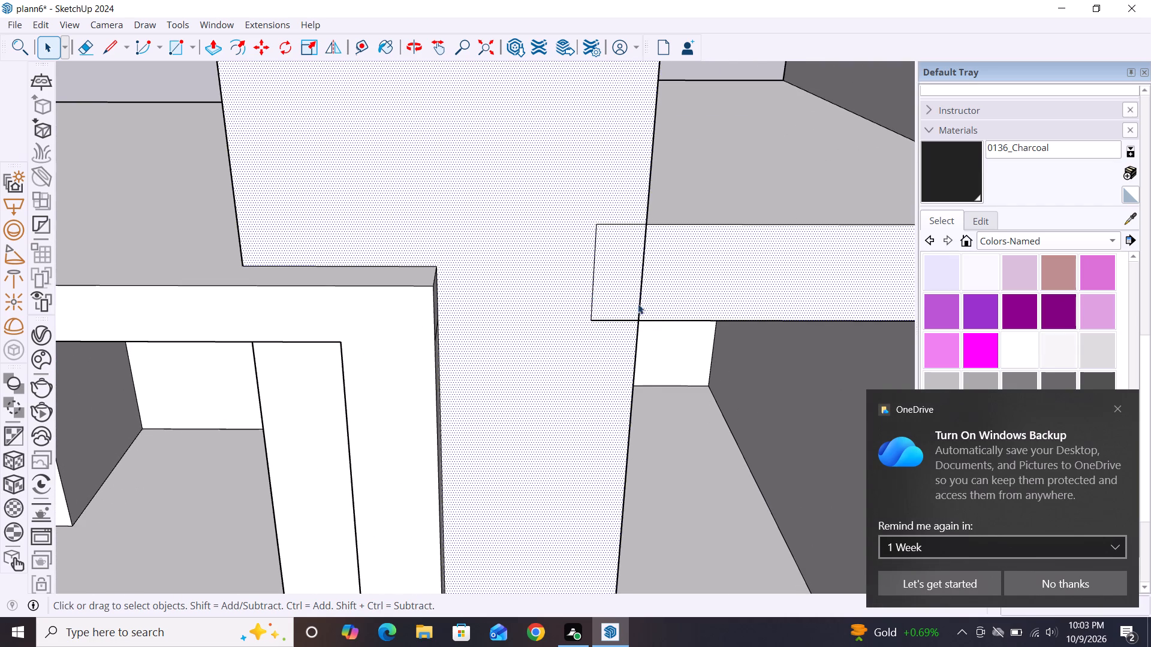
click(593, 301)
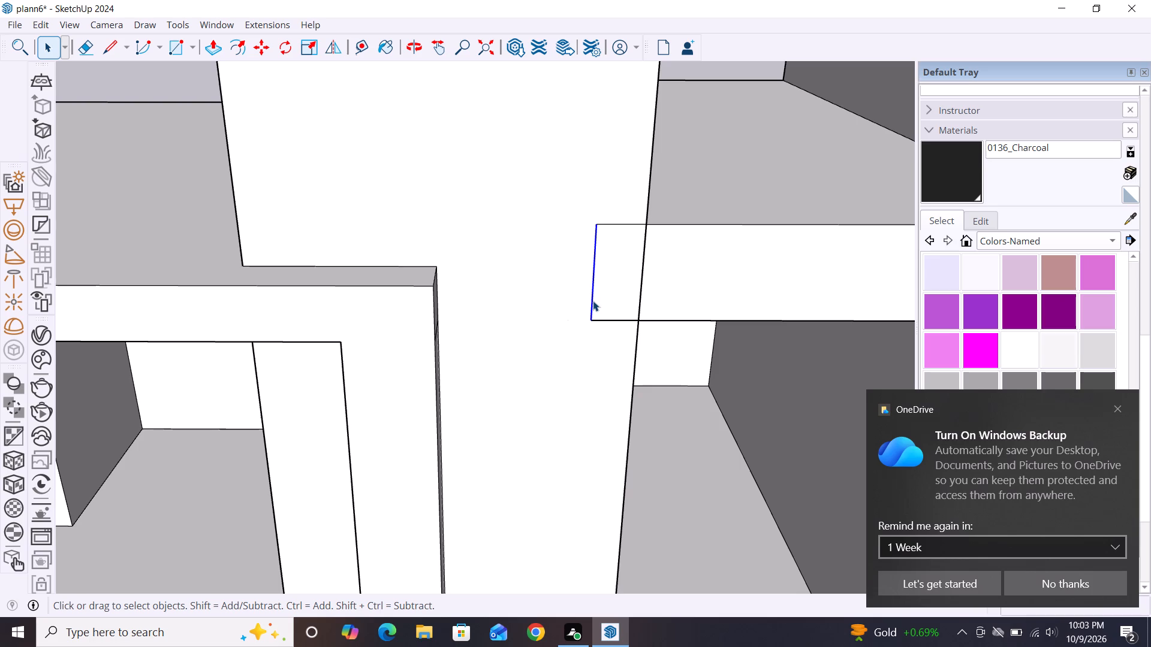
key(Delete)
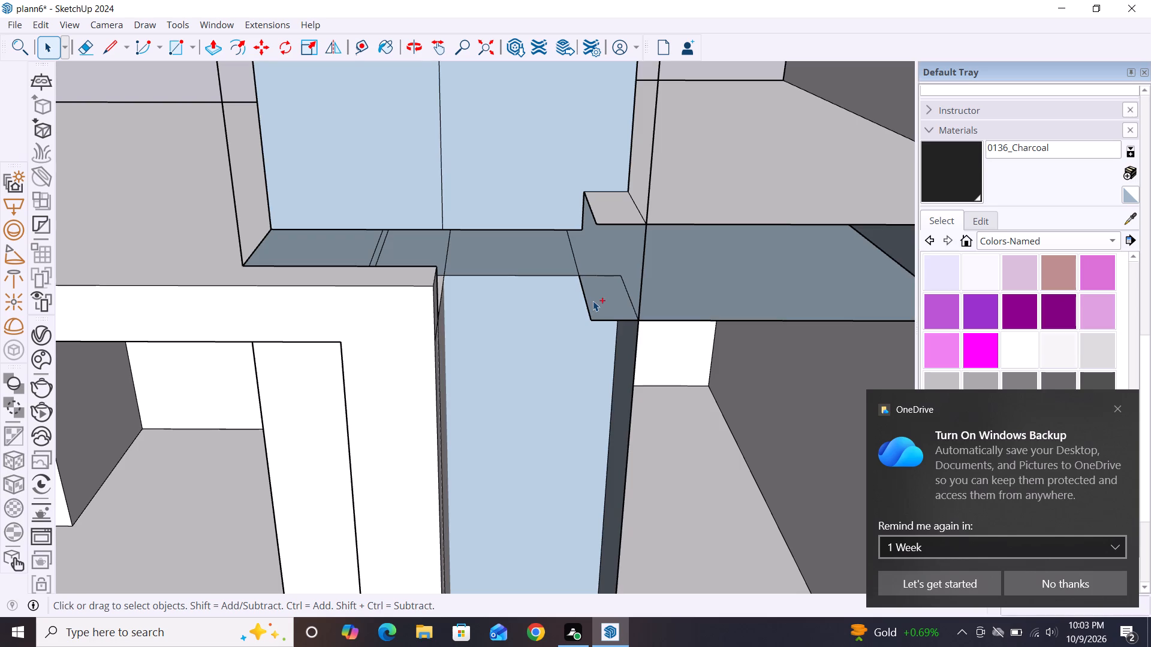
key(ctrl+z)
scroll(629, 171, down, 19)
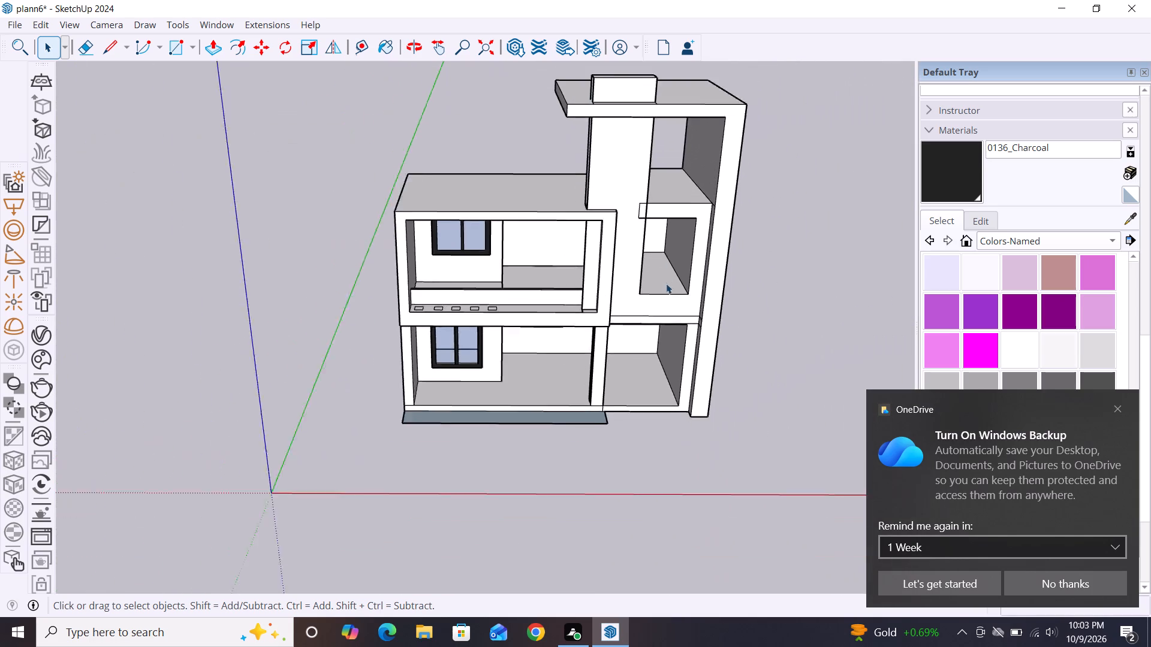
Undo the placement of the small two-pane window in the ground-floor recessed wall opening.
scroll(666, 283, down, 2)
middle_drag(549, 397, 529, 294)
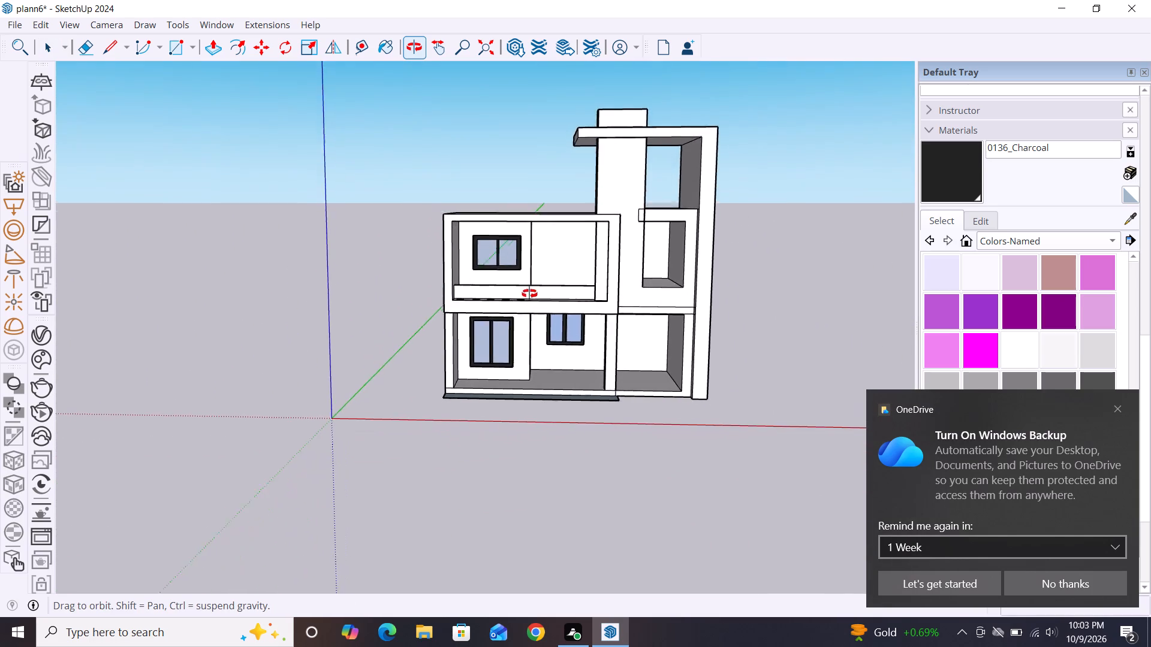
middle_drag(529, 294, 580, 290)
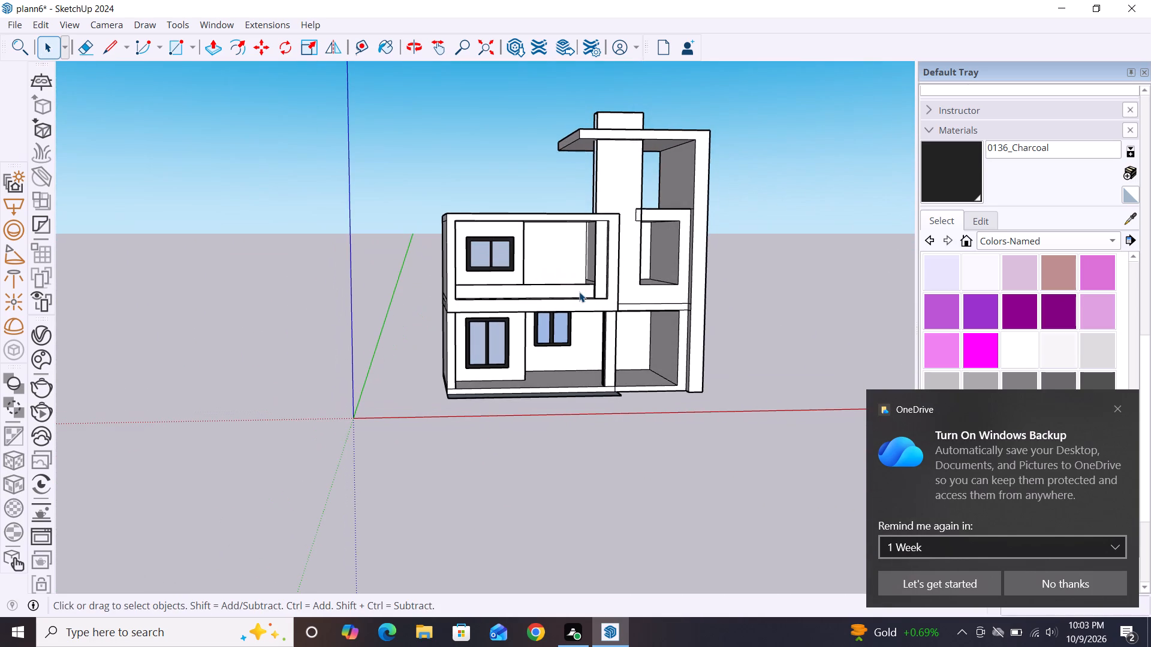
scroll(564, 325, up, 9)
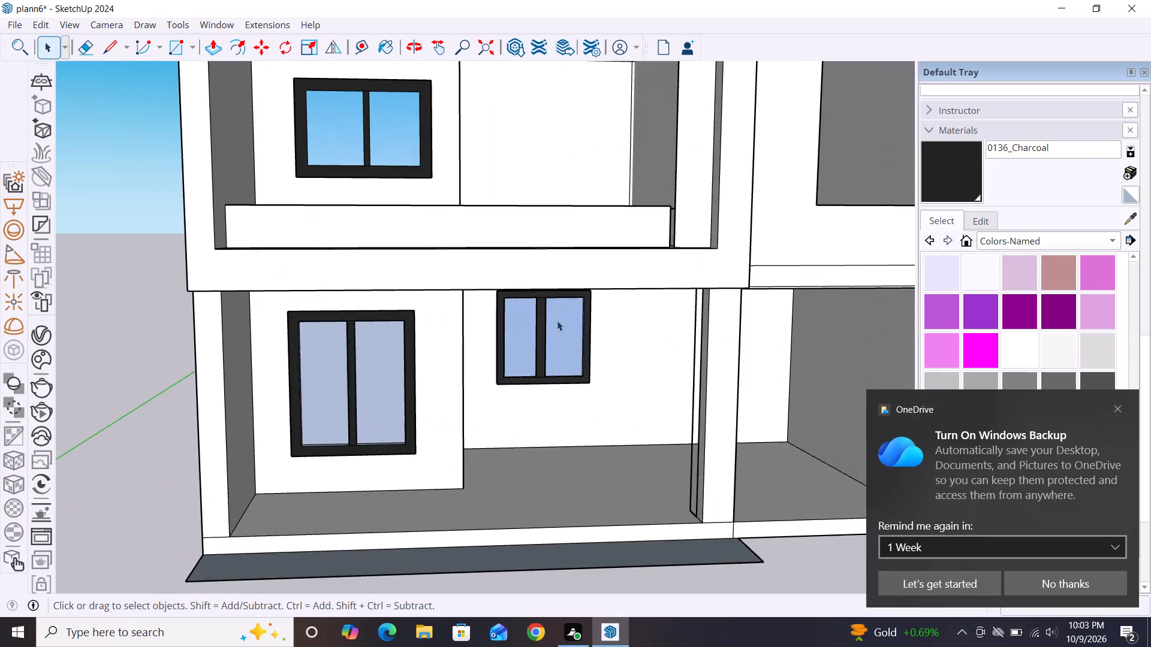
scroll(557, 321, up, 4)
scroll(557, 321, down, 3)
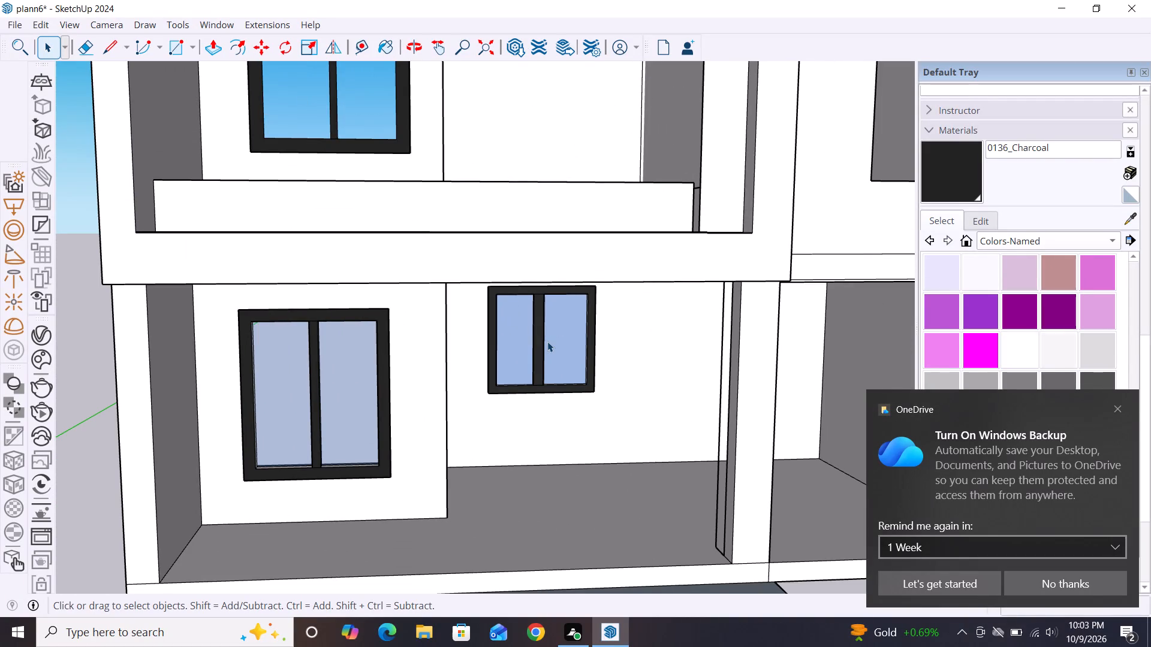
key(ctrl+z)
key(ctrl+z)
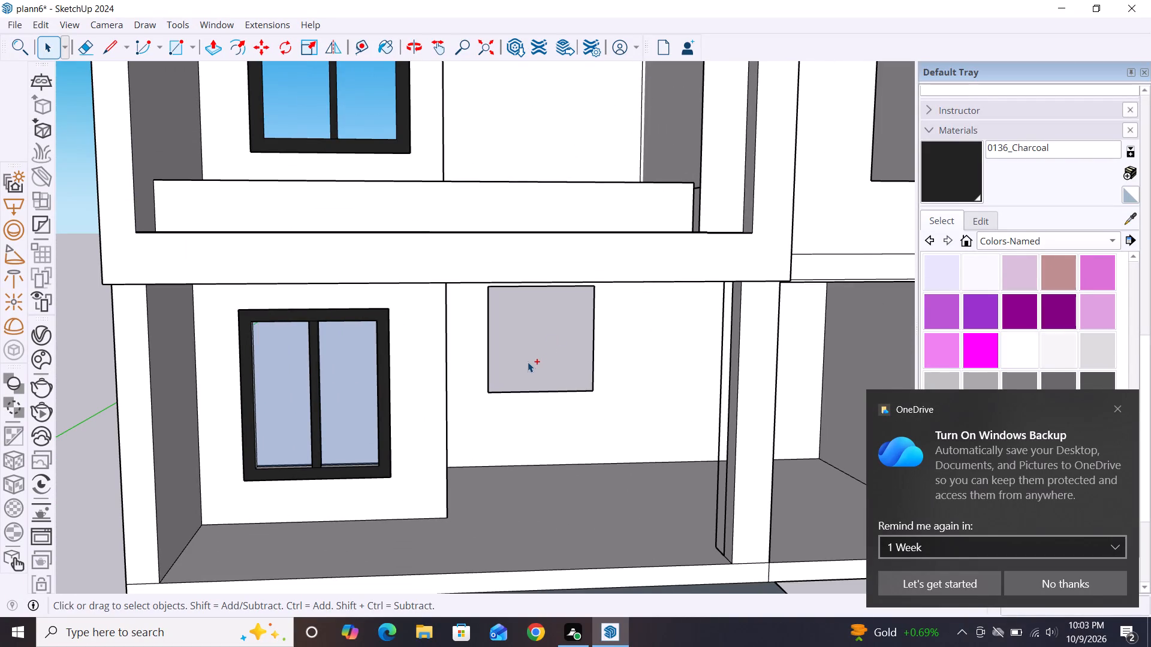
Draw a rectangle across the square opening in the ground-floor recessed wall to fill it with a face.
scroll(487, 362, down, 4)
scroll(428, 364, down, 4)
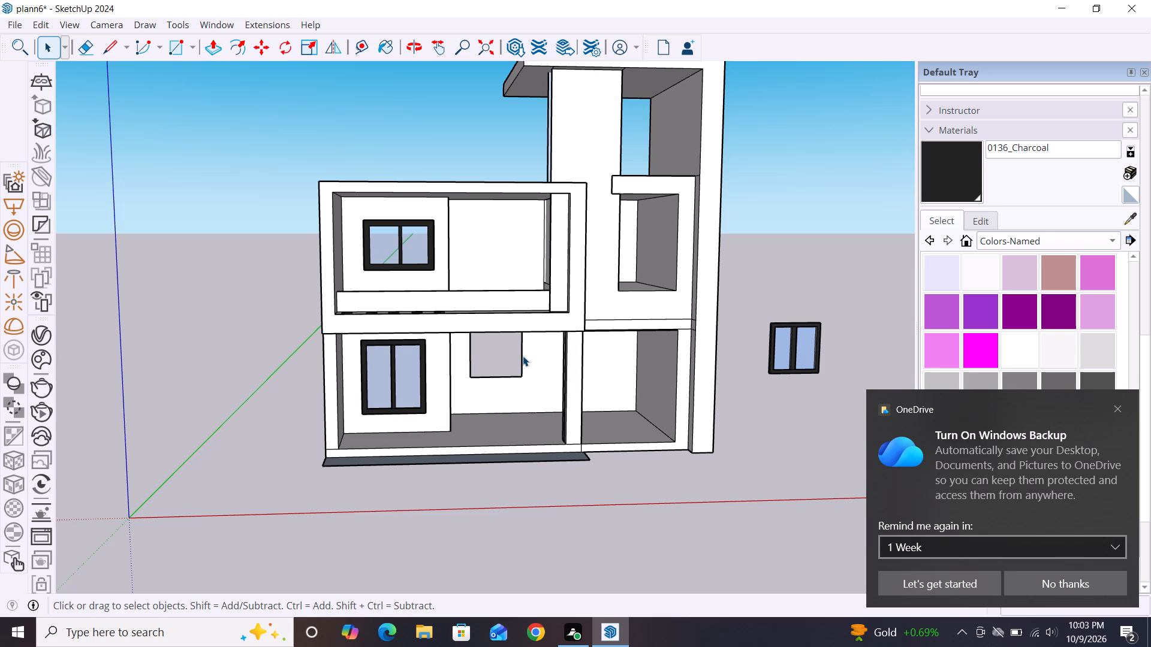
scroll(513, 365, up, 10)
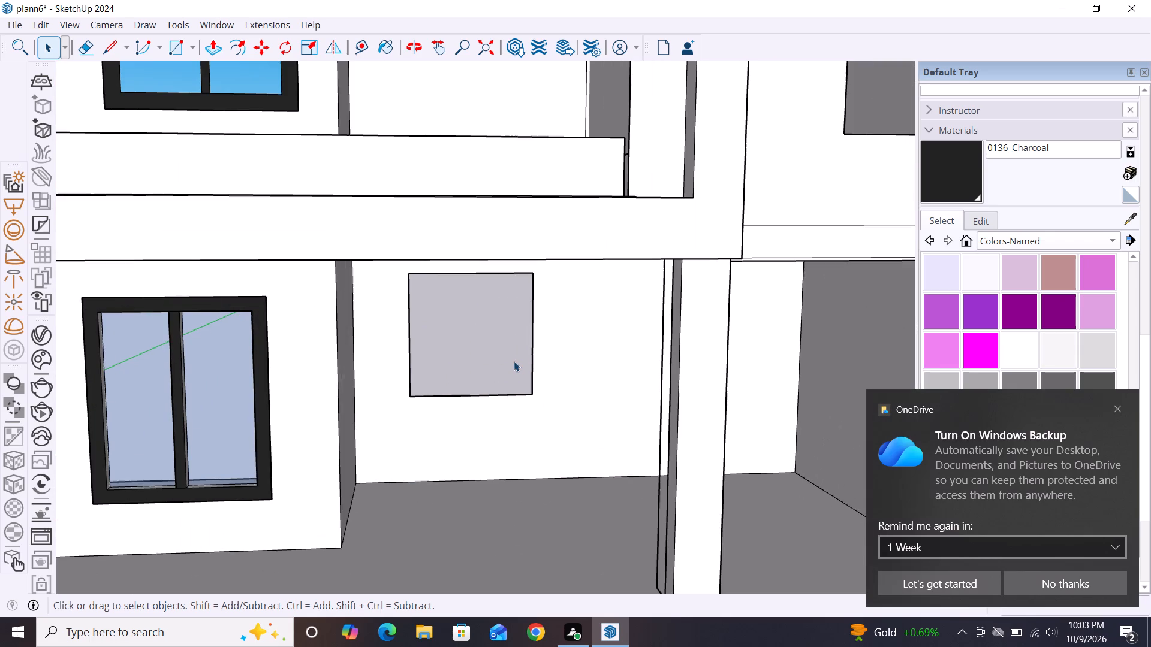
key(r)
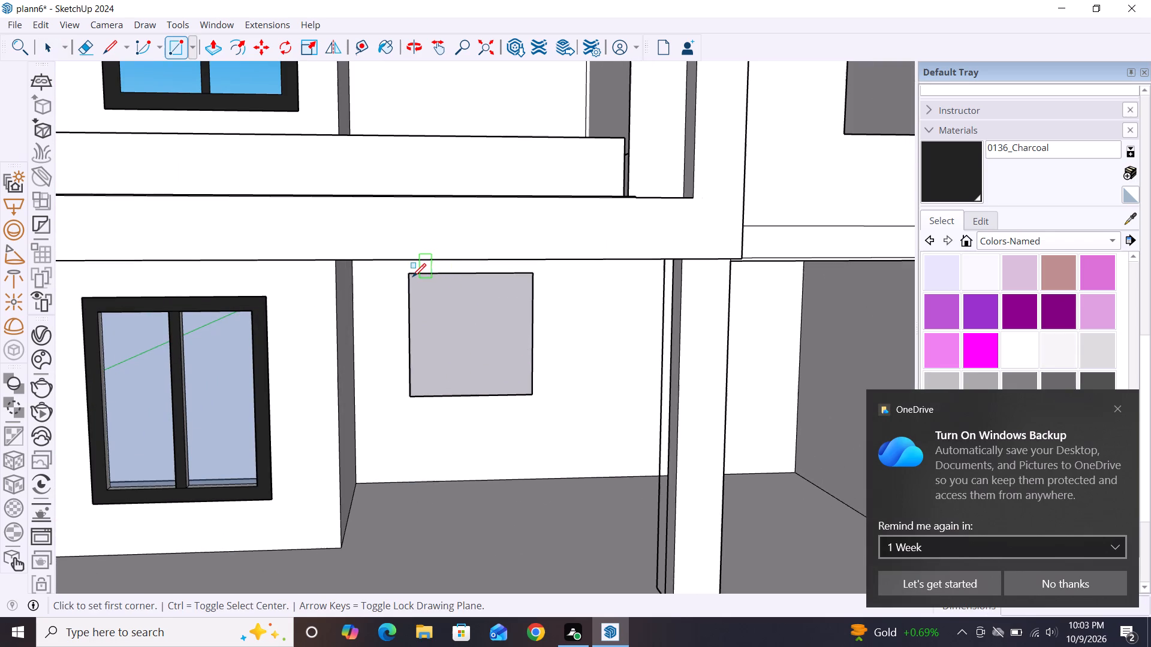
click(412, 277)
click(534, 392)
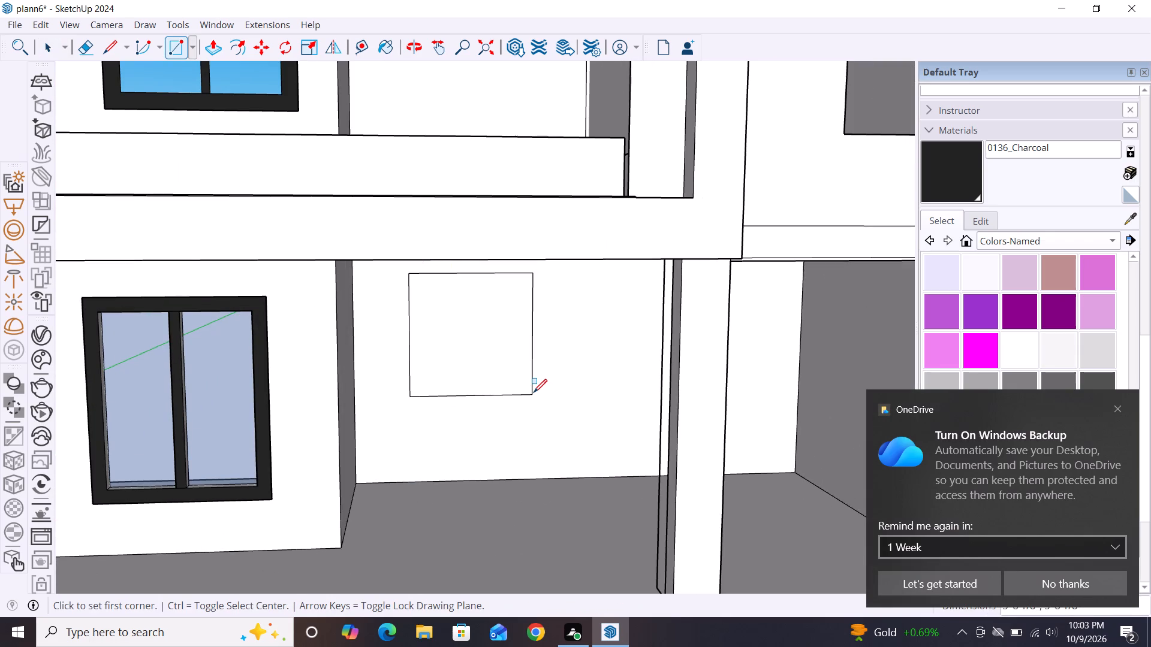
Delete the four outline edges of the filled opening so the recessed wall becomes one plain face.
key(space)
click(408, 338)
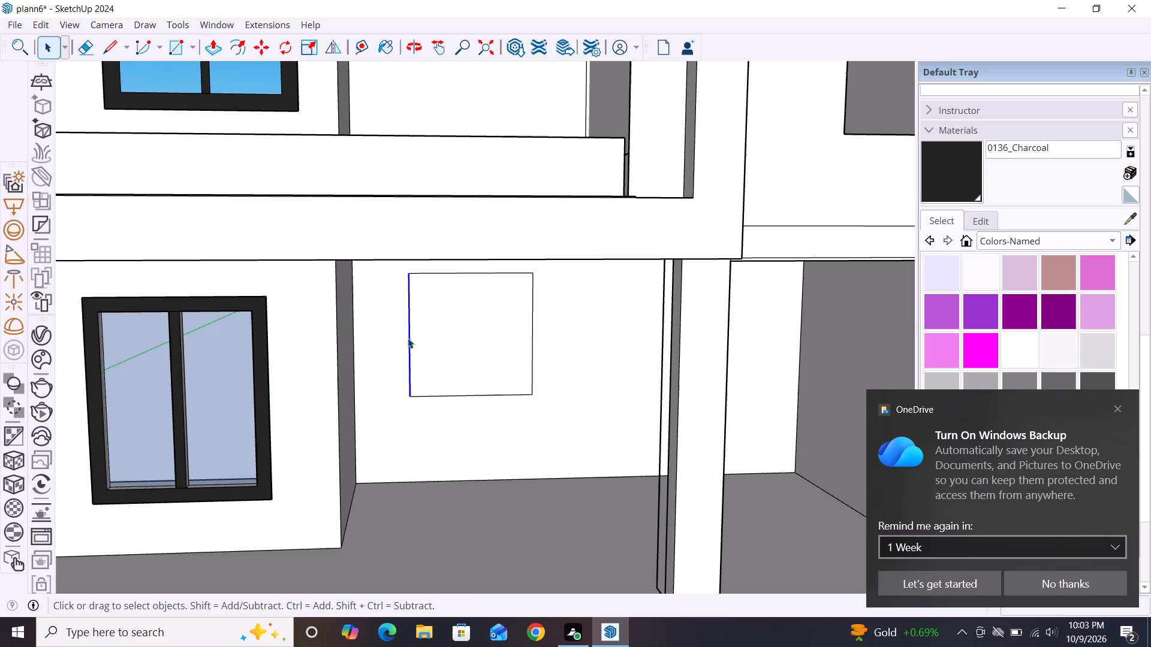
key(Delete)
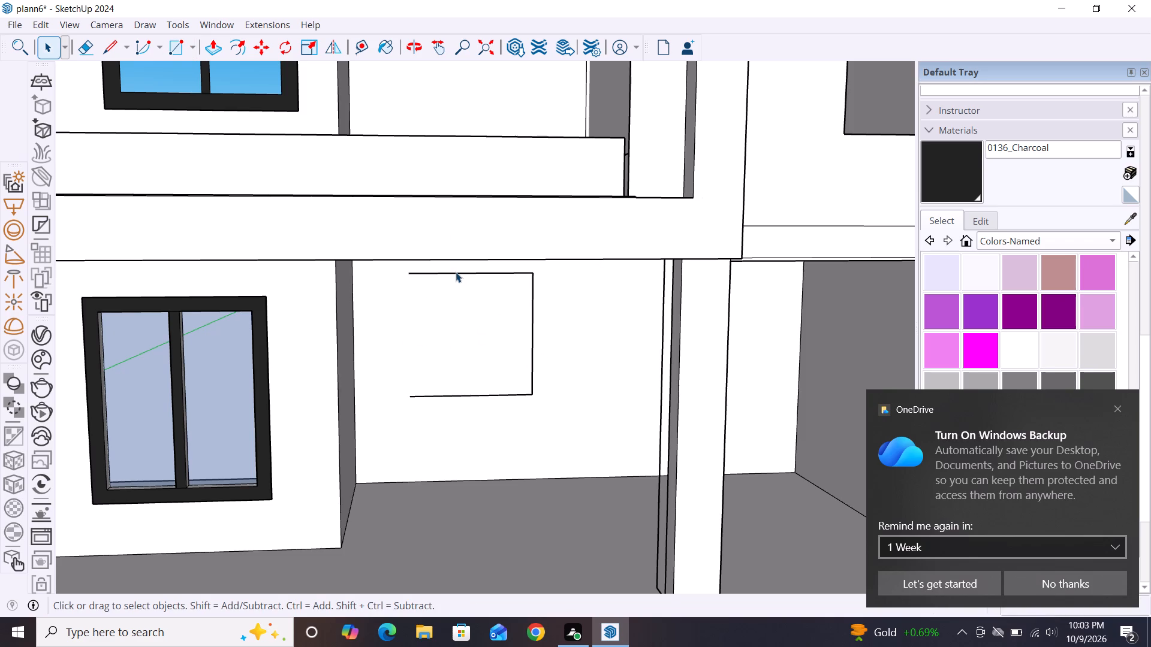
click(457, 271)
key(Delete)
click(532, 331)
key(Delete)
click(476, 396)
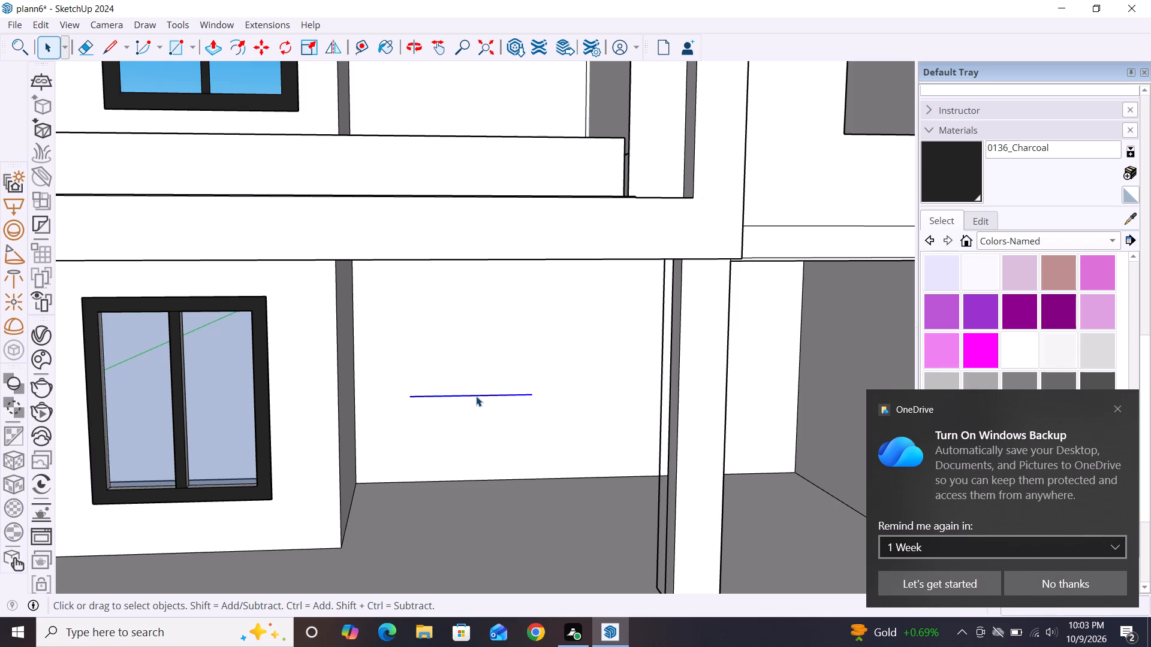
key(Delete)
Examine the underside of the upper-floor slab and the beam above the ground-floor recess from below.
scroll(544, 229, down, 4)
scroll(546, 286, down, 2)
middle_drag(549, 338, 496, 278)
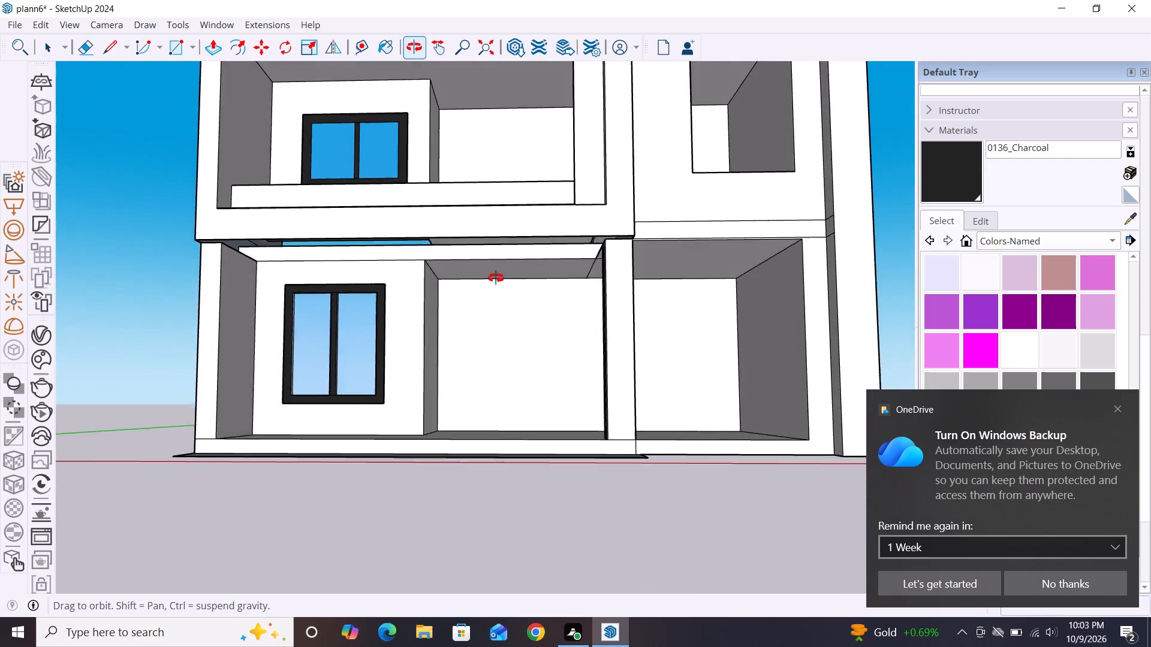
middle_drag(496, 278, 493, 285)
middle_drag(496, 282, 494, 252)
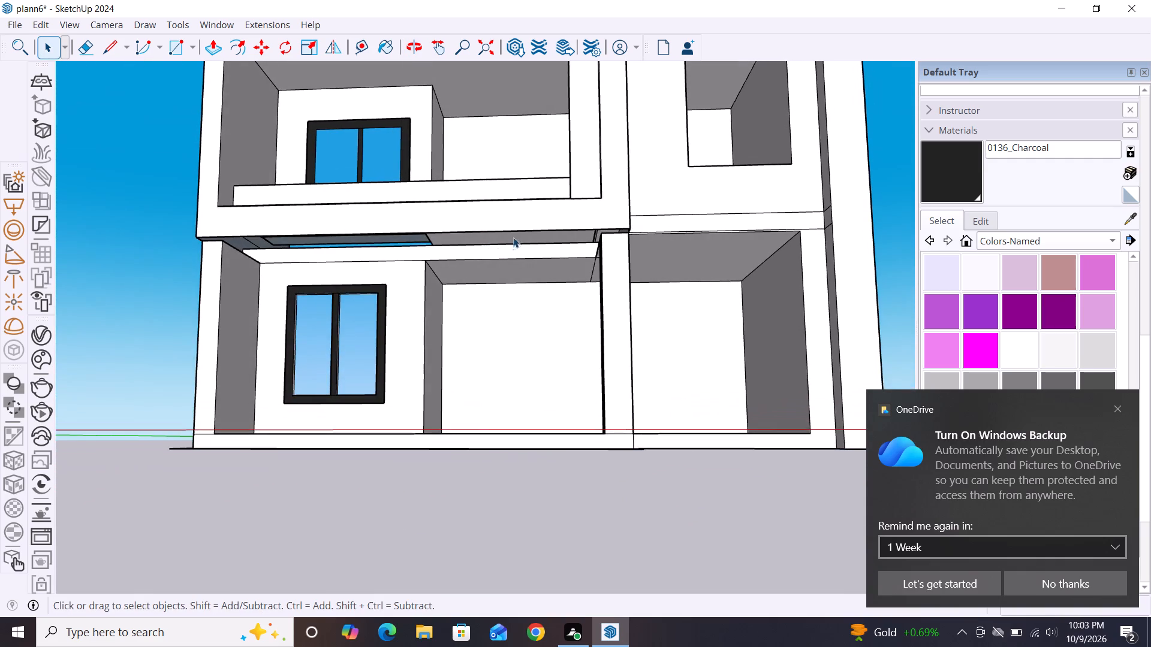
scroll(514, 236, up, 11)
middle_drag(529, 226, 529, 202)
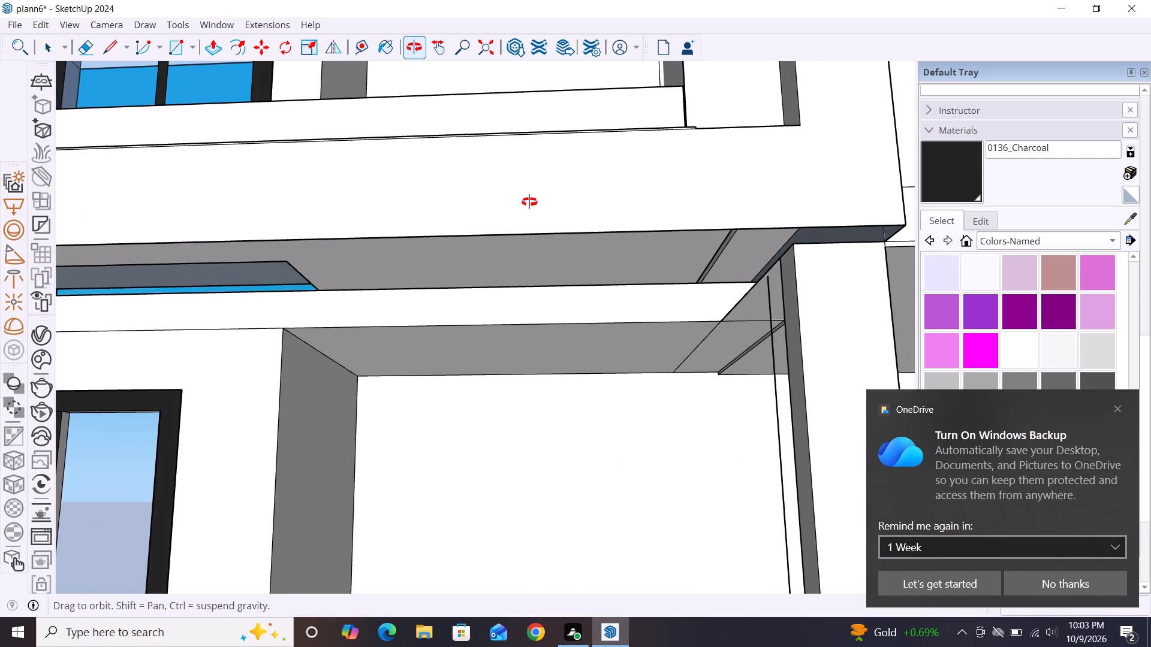
middle_drag(529, 202, 761, 196)
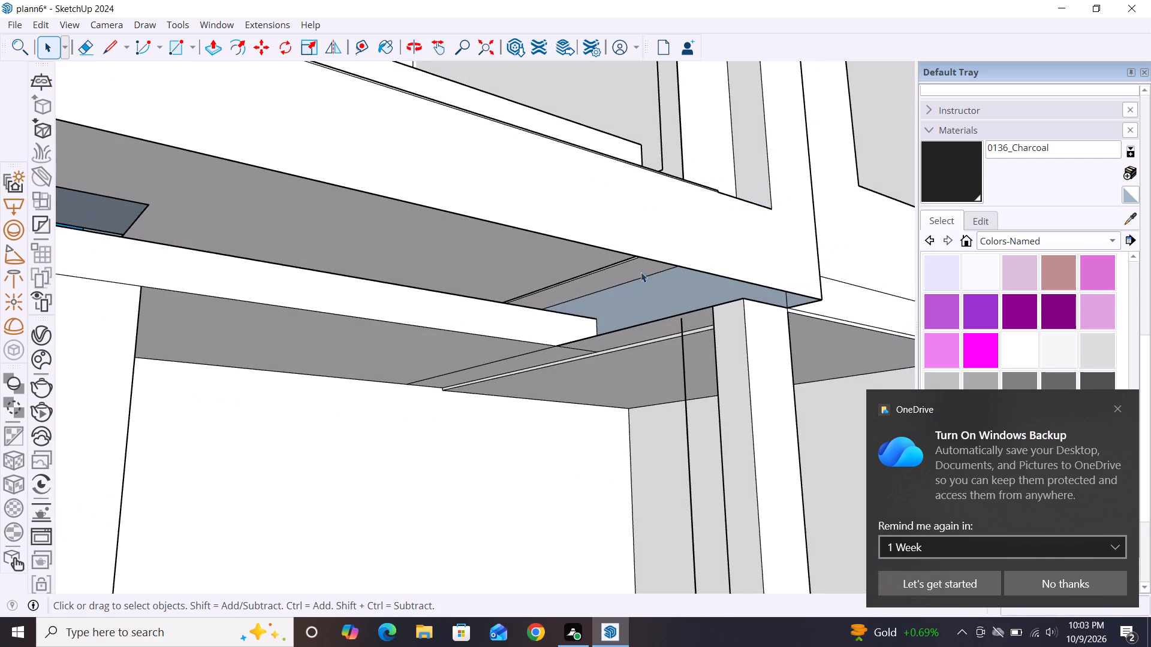
scroll(585, 289, up, 10)
scroll(585, 289, down, 8)
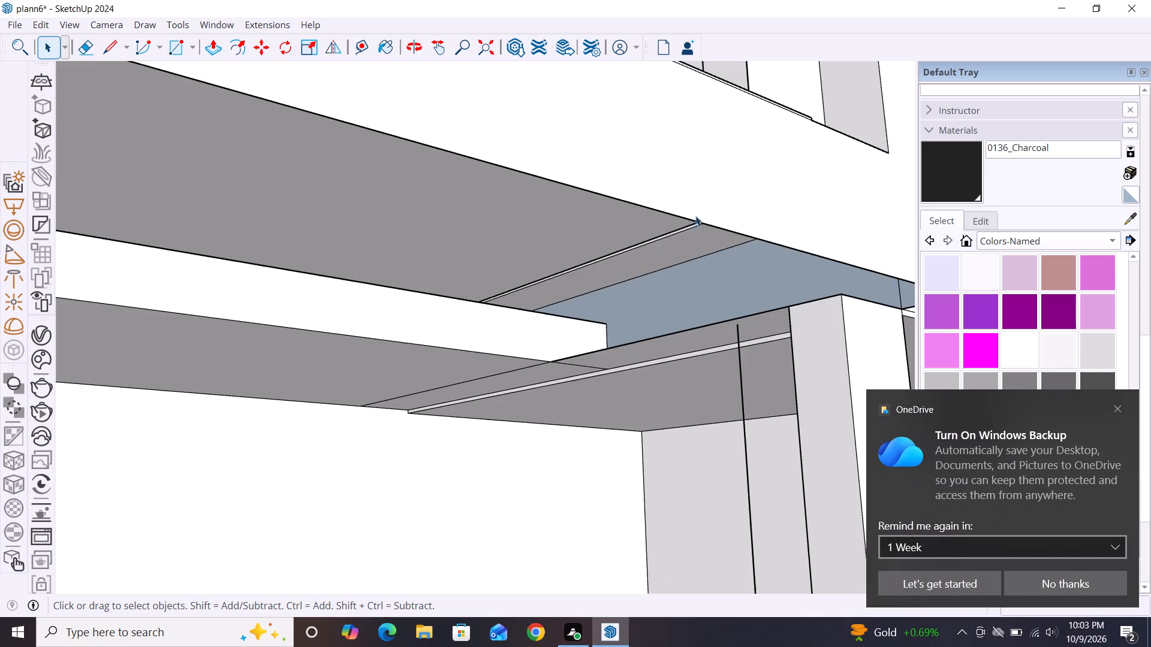
scroll(767, 171, down, 13)
Delete the stray vertical edge beside the ground-floor column.
middle_drag(780, 395, 645, 429)
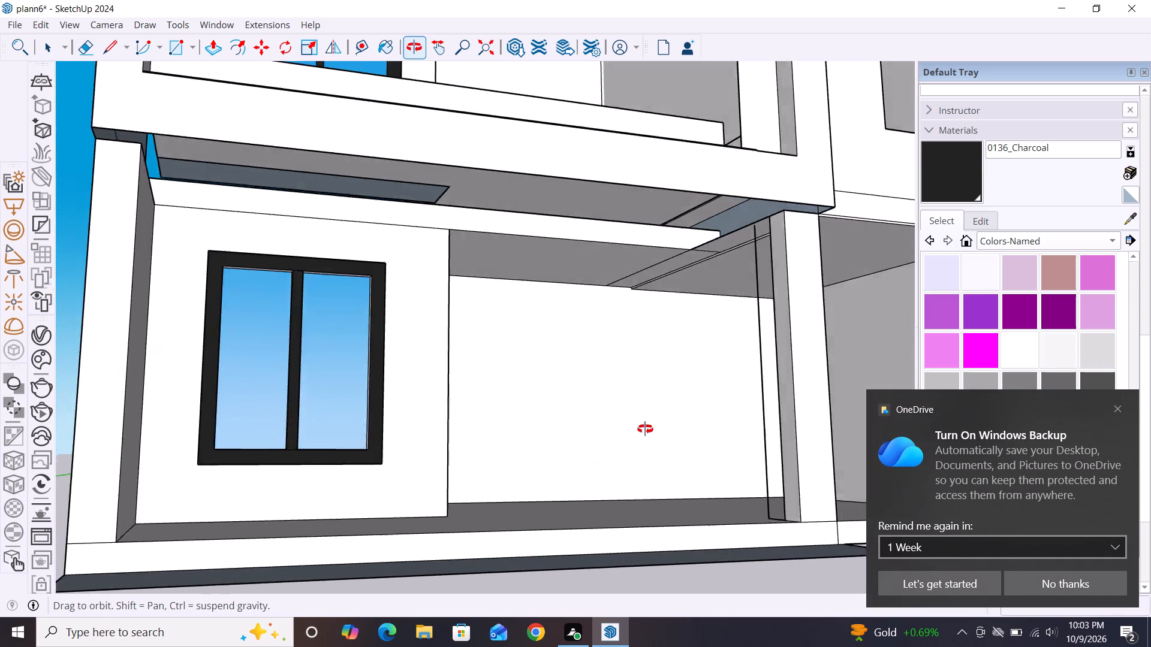
middle_drag(645, 429, 578, 458)
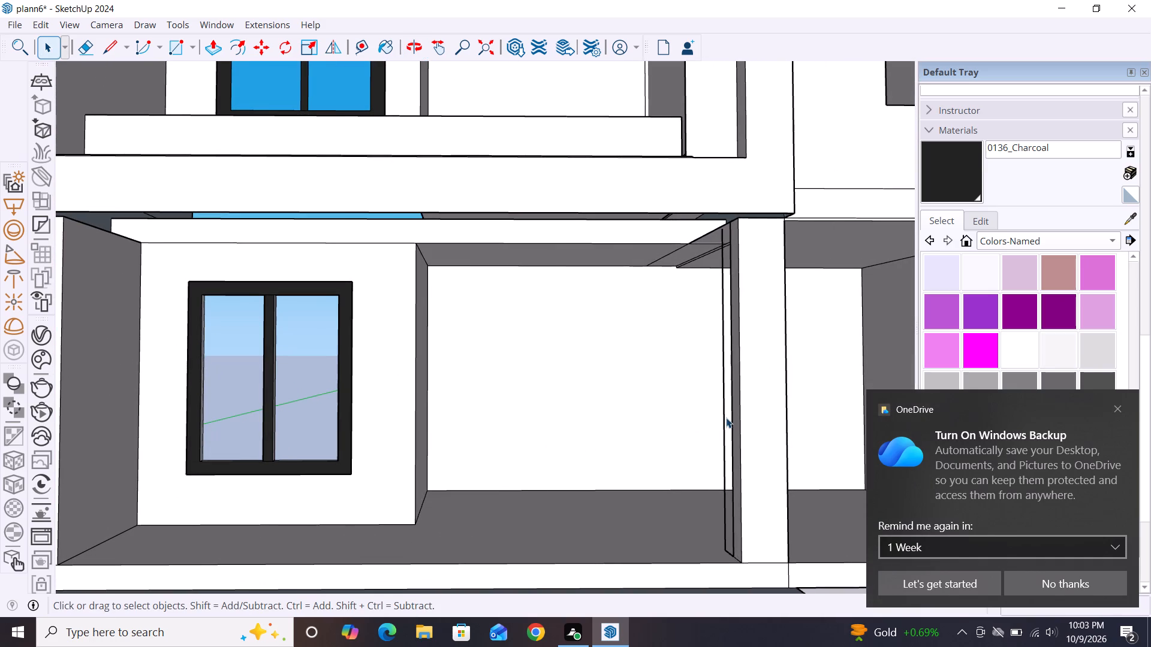
click(726, 418)
key(Delete)
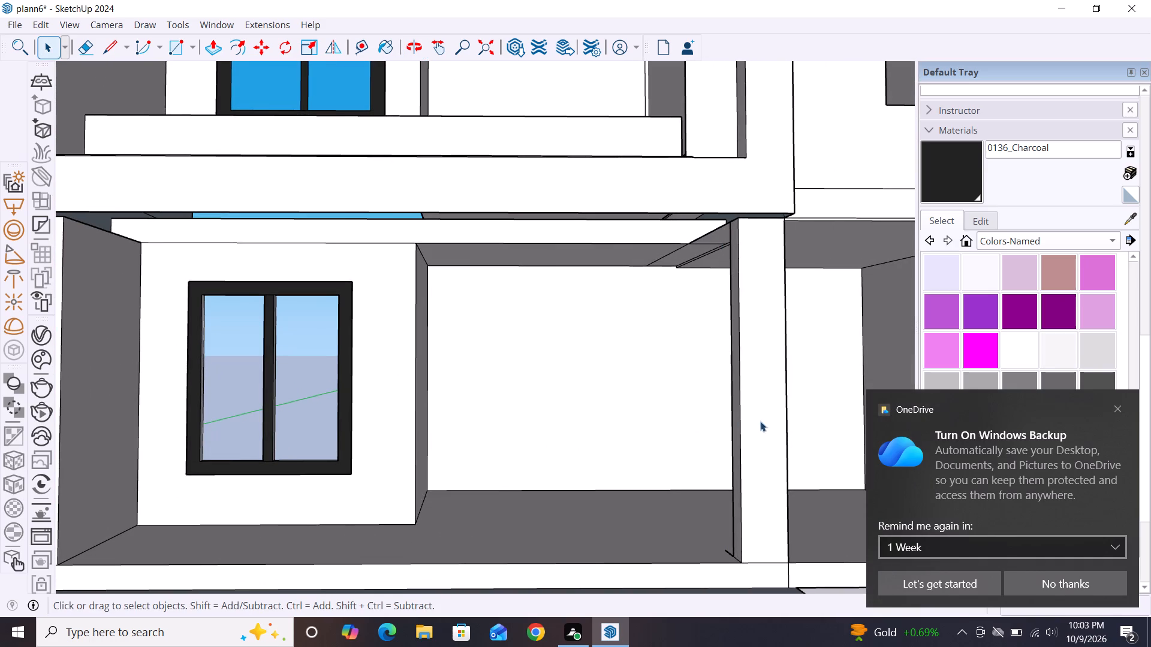
Draw a tall door-sized rectangle on the ground-floor recessed wall between the windowed wall and the column.
middle_drag(823, 483, 527, 449)
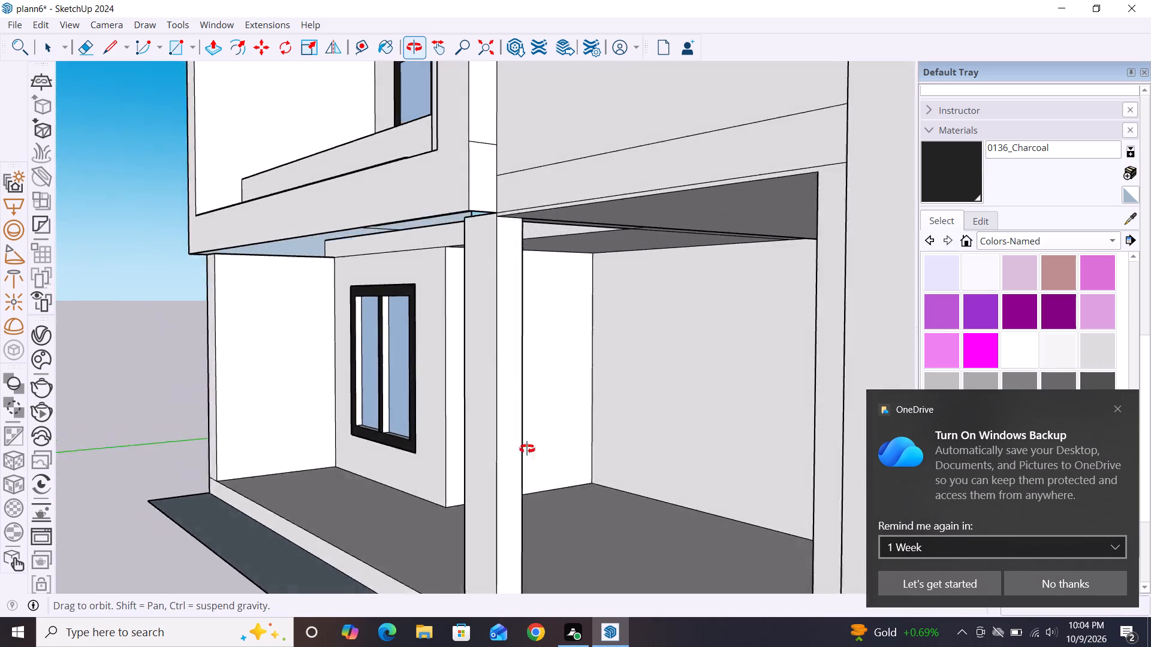
middle_drag(527, 449, 711, 517)
scroll(544, 440, down, 3)
middle_drag(494, 510, 551, 518)
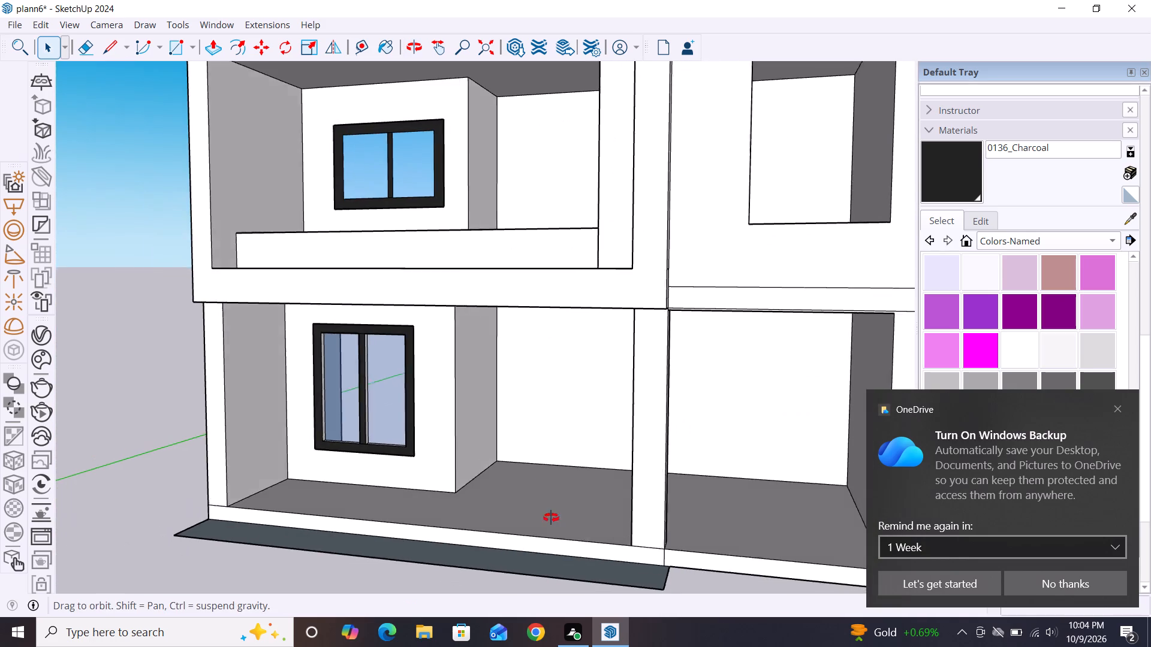
middle_drag(551, 518, 709, 544)
middle_drag(664, 456, 598, 374)
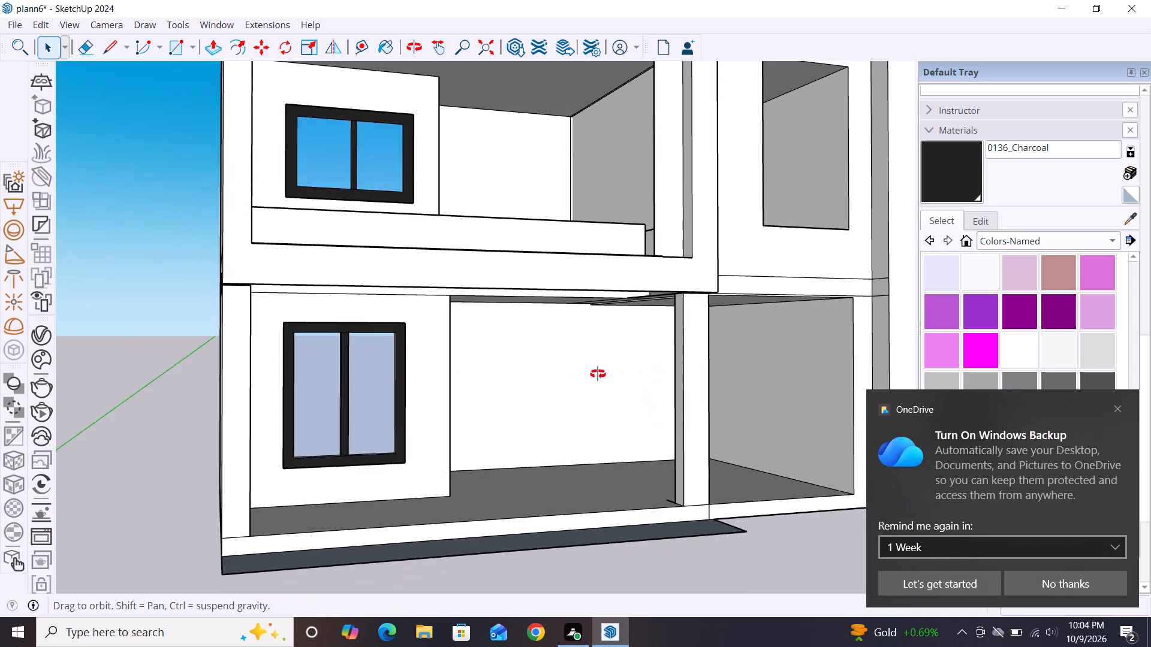
middle_drag(598, 374, 523, 367)
scroll(544, 377, up, 1)
key(r)
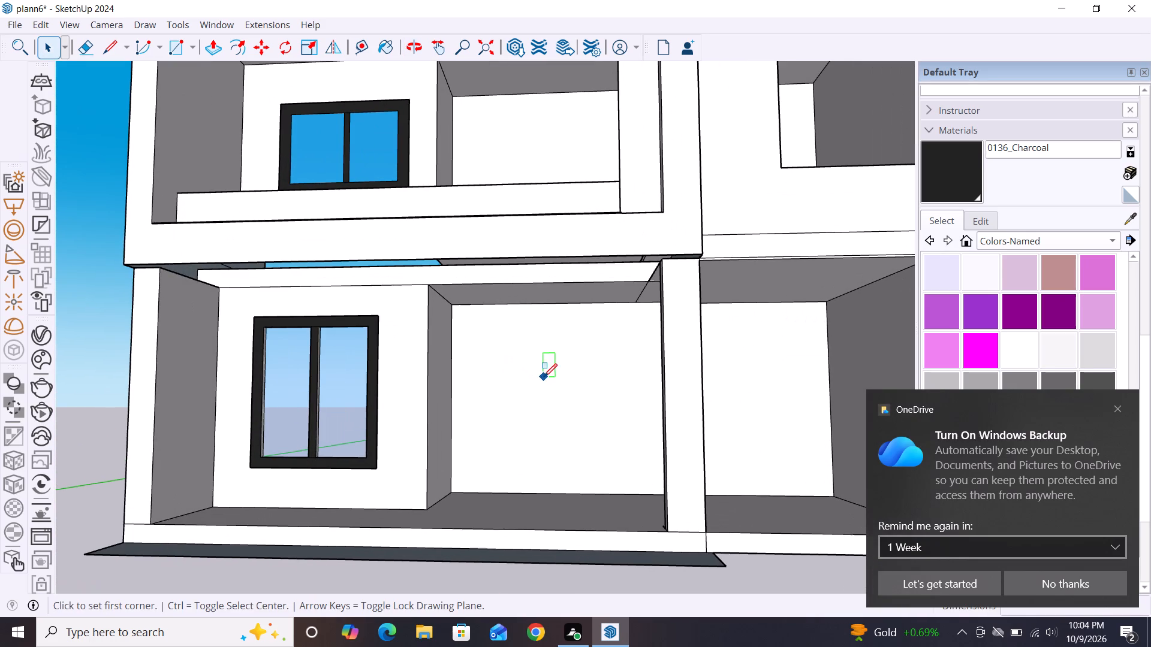
drag(504, 323, 510, 329)
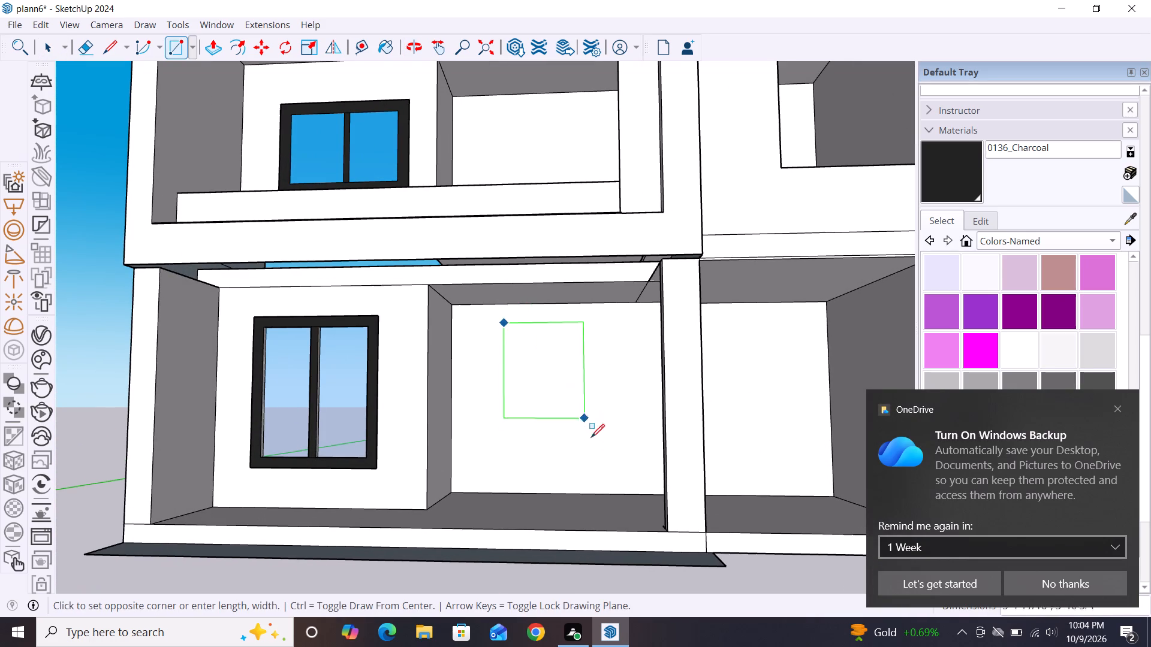
click(588, 485)
key(space)
Draw a tall door-sized rectangle about 2' 5" by 5' 2" on the upper-floor recessed wall beside the window.
scroll(623, 358, down, 4)
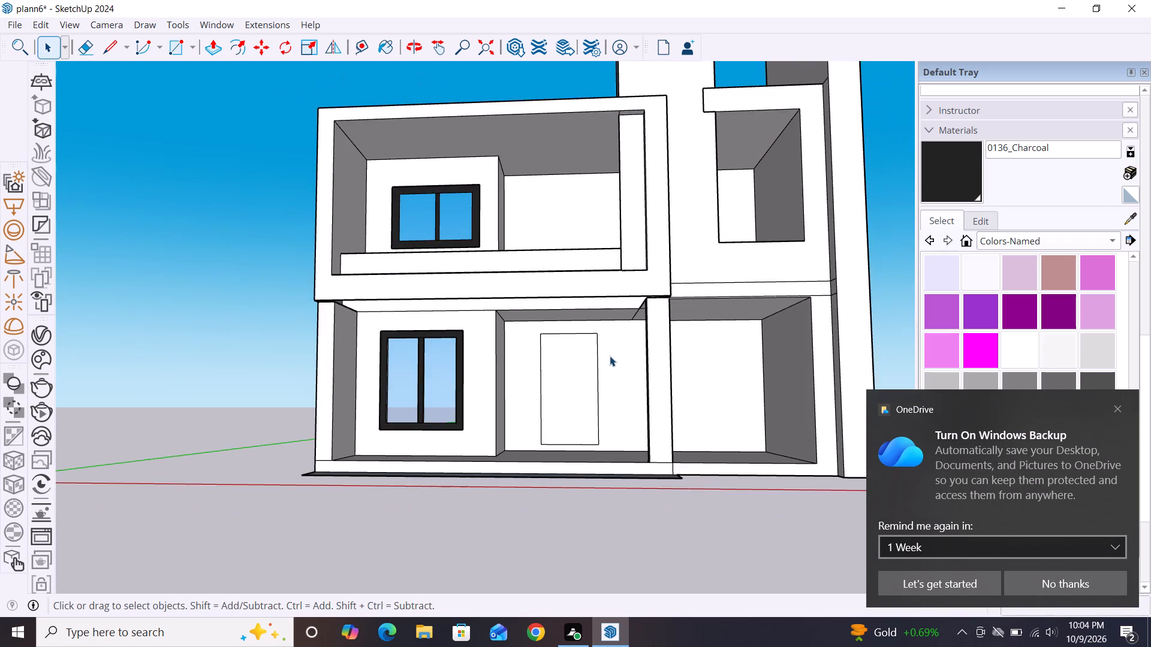
middle_drag(611, 365, 608, 452)
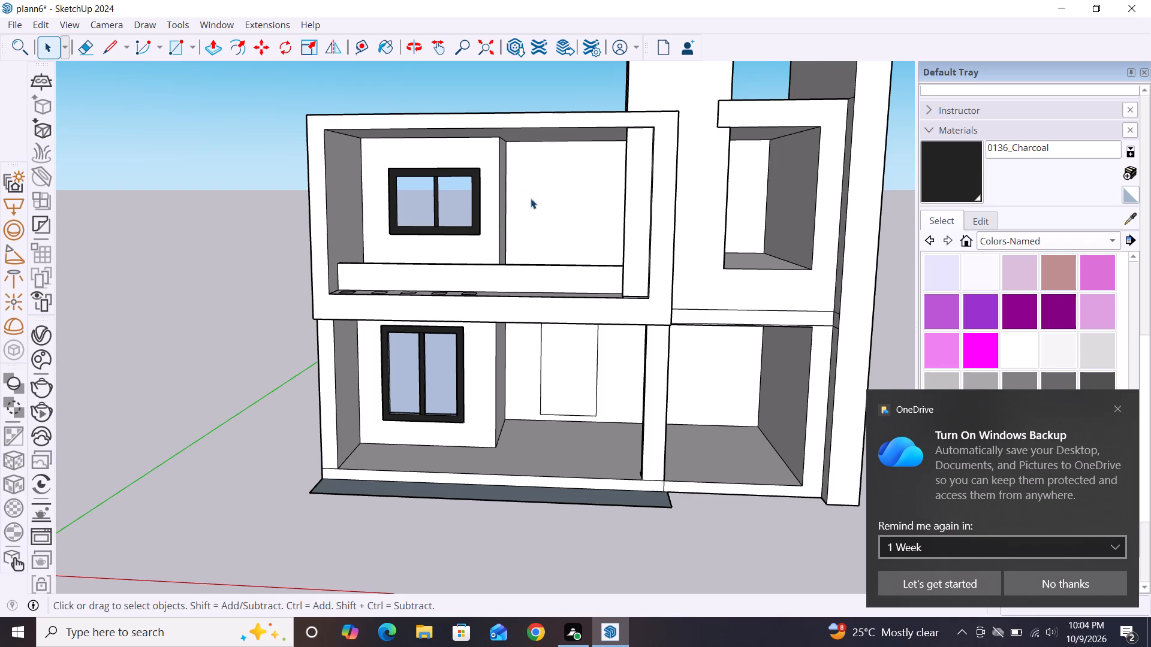
scroll(531, 198, up, 3)
scroll(540, 220, down, 6)
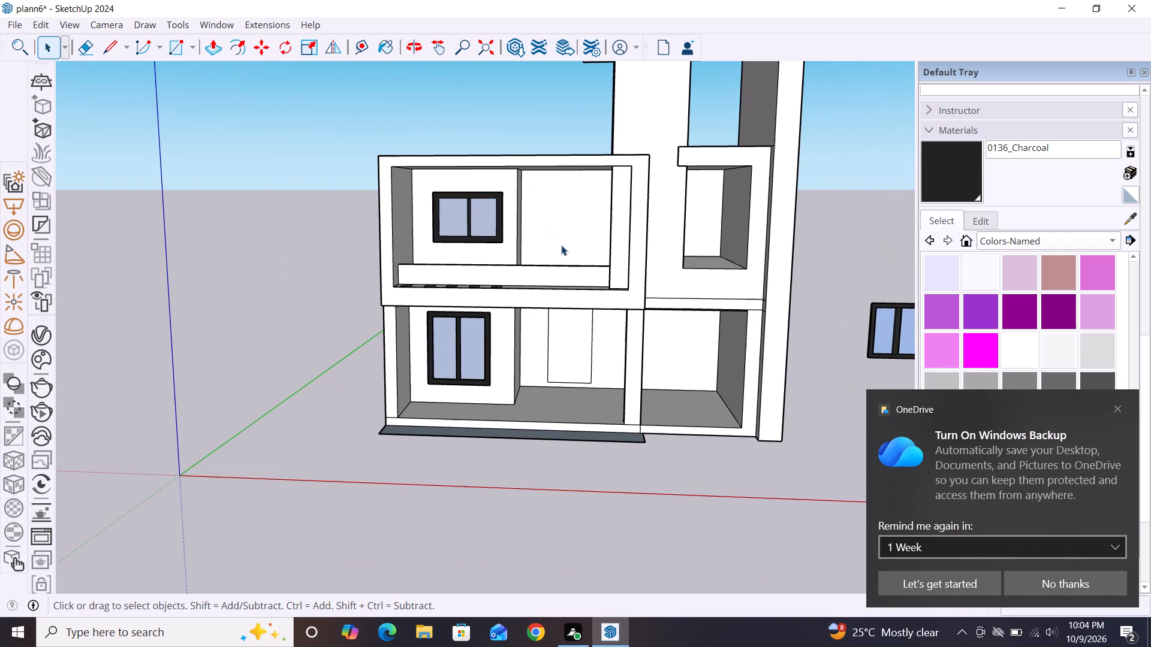
scroll(565, 223, up, 2)
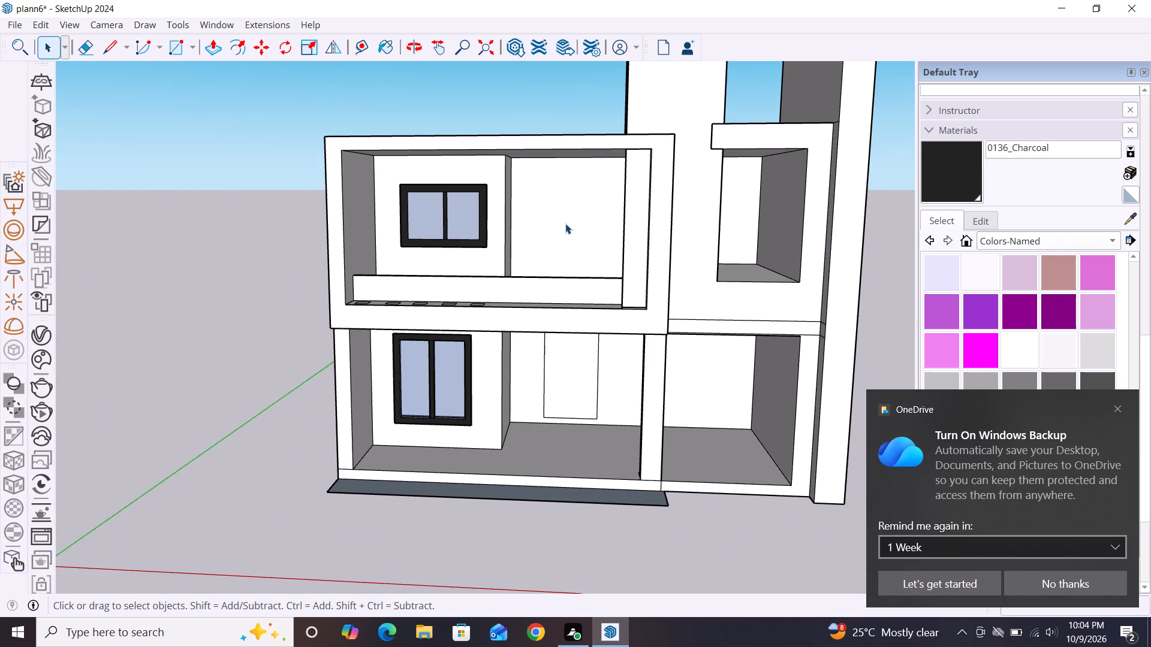
key(r)
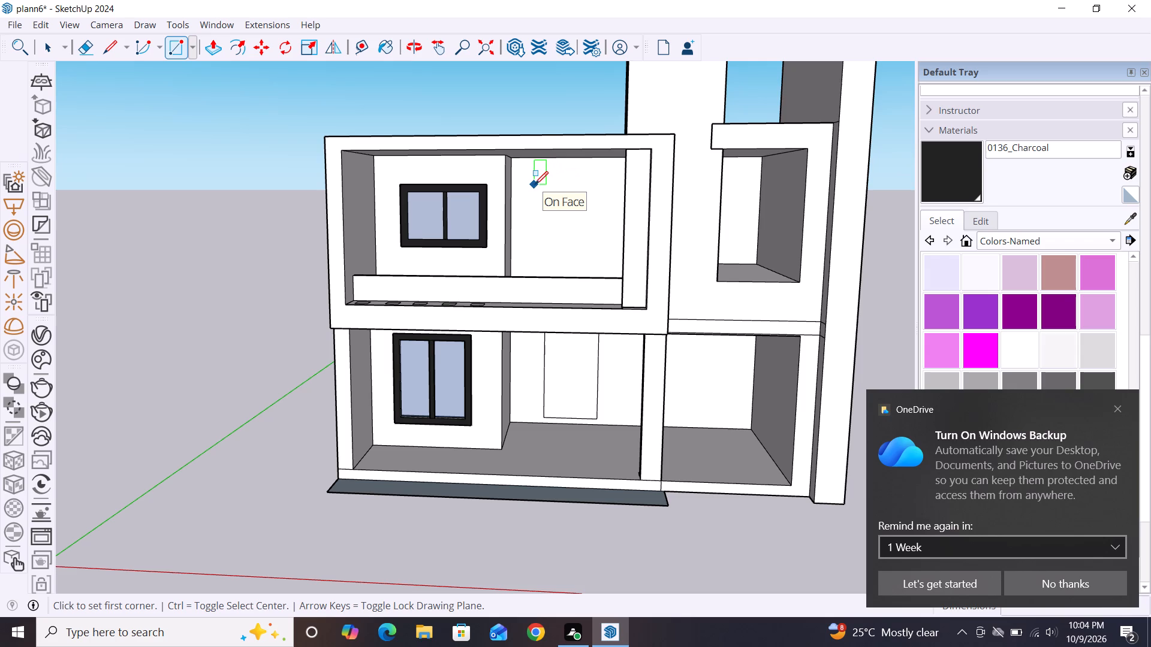
click(541, 179)
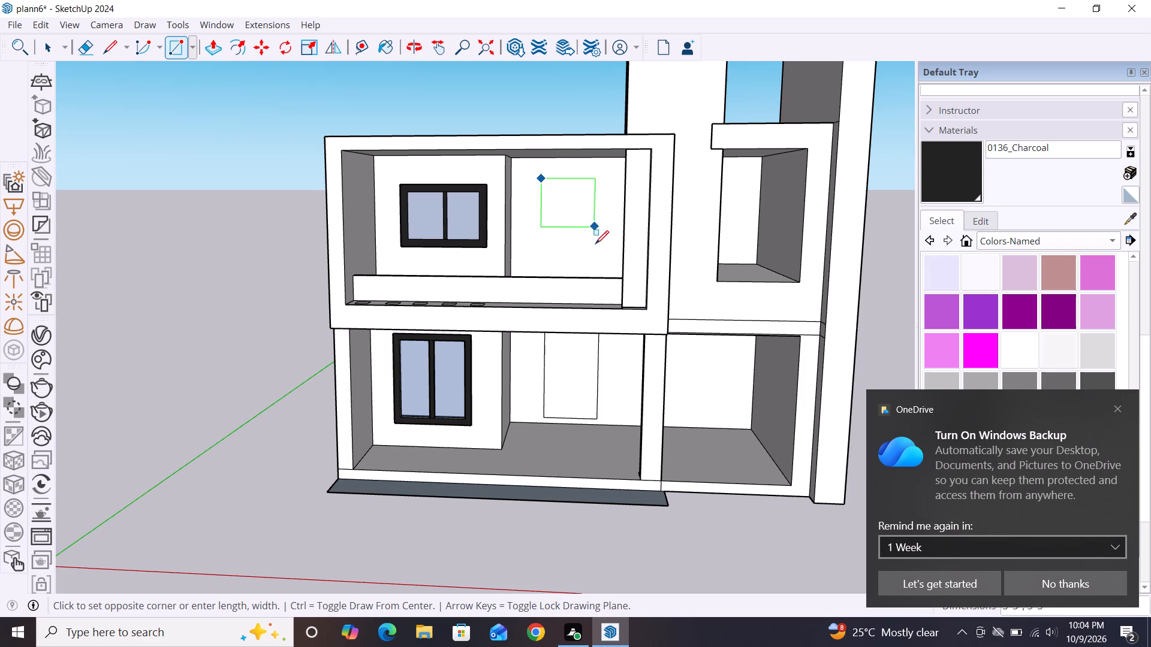
click(584, 273)
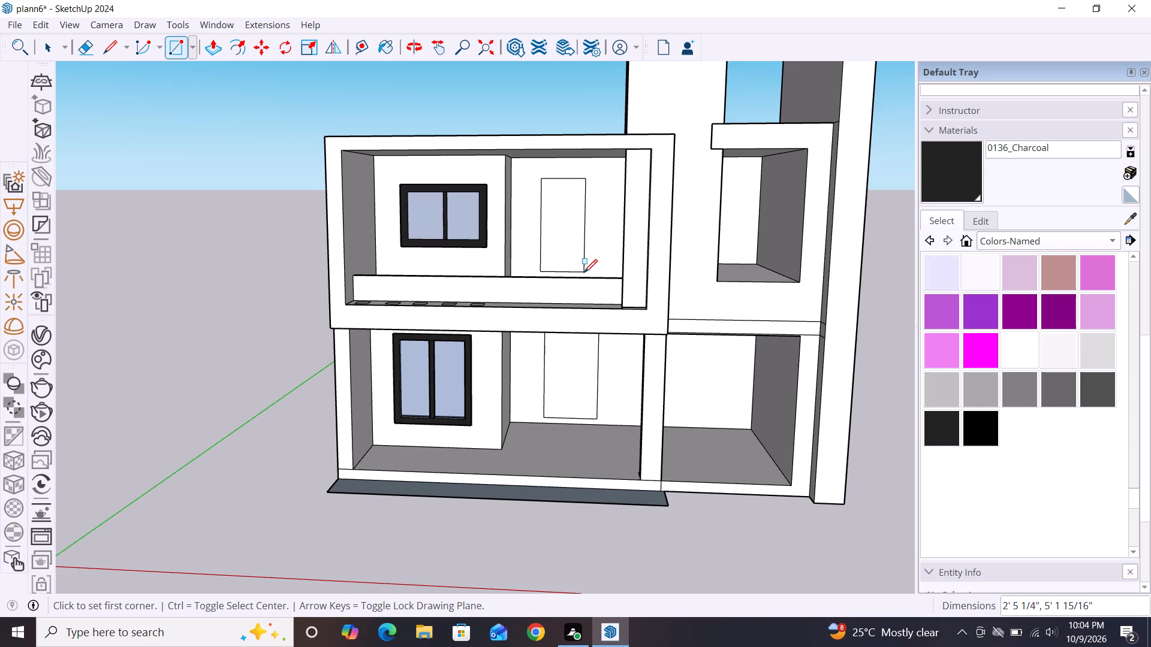
Lower the top face of the upper-floor balcony parapet by about 3" with Push/Pull.
scroll(526, 258, up, 4)
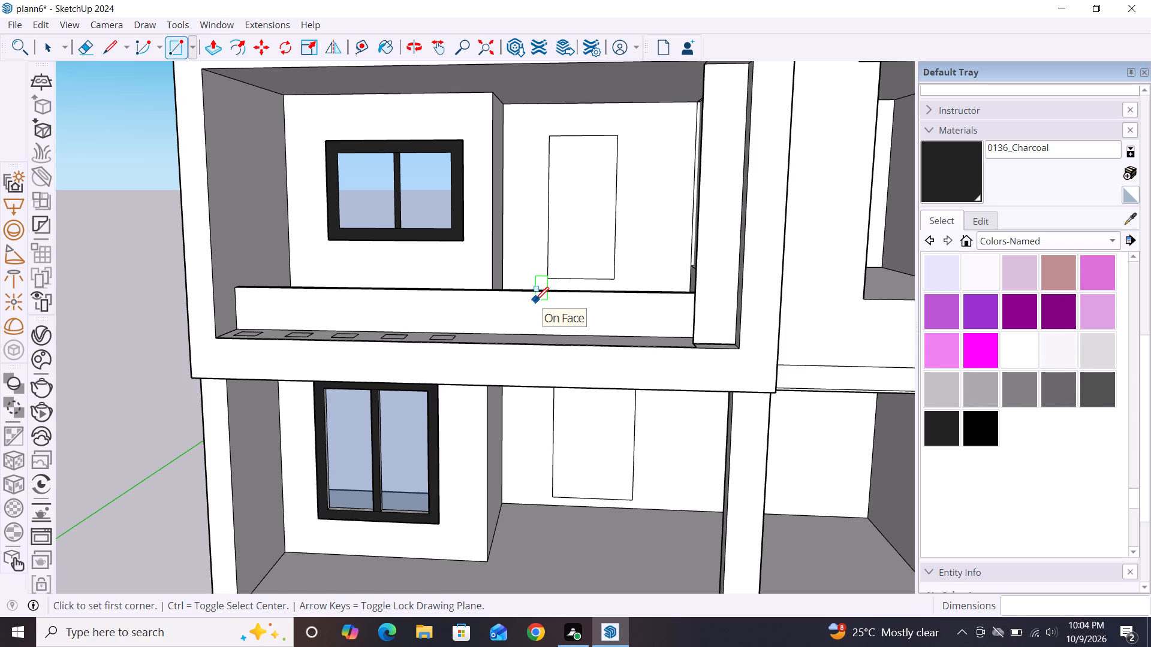
key(space)
alt+middle_drag(562, 331, 547, 415)
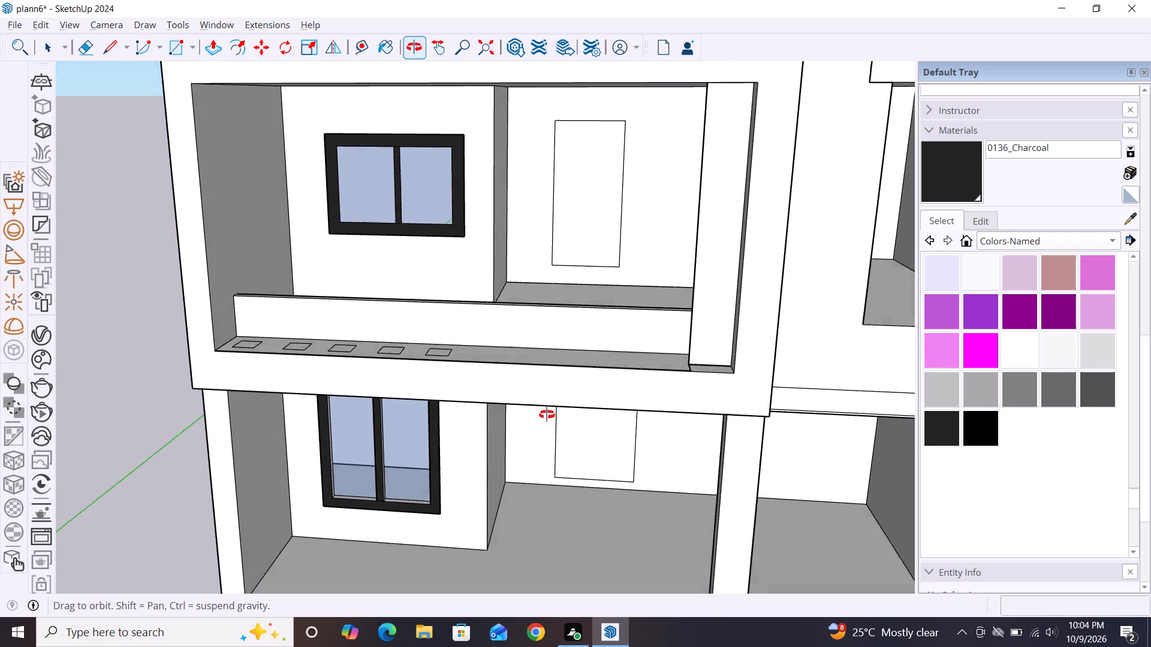
alt+middle_drag(547, 415, 547, 416)
scroll(641, 287, up, 3)
key(p)
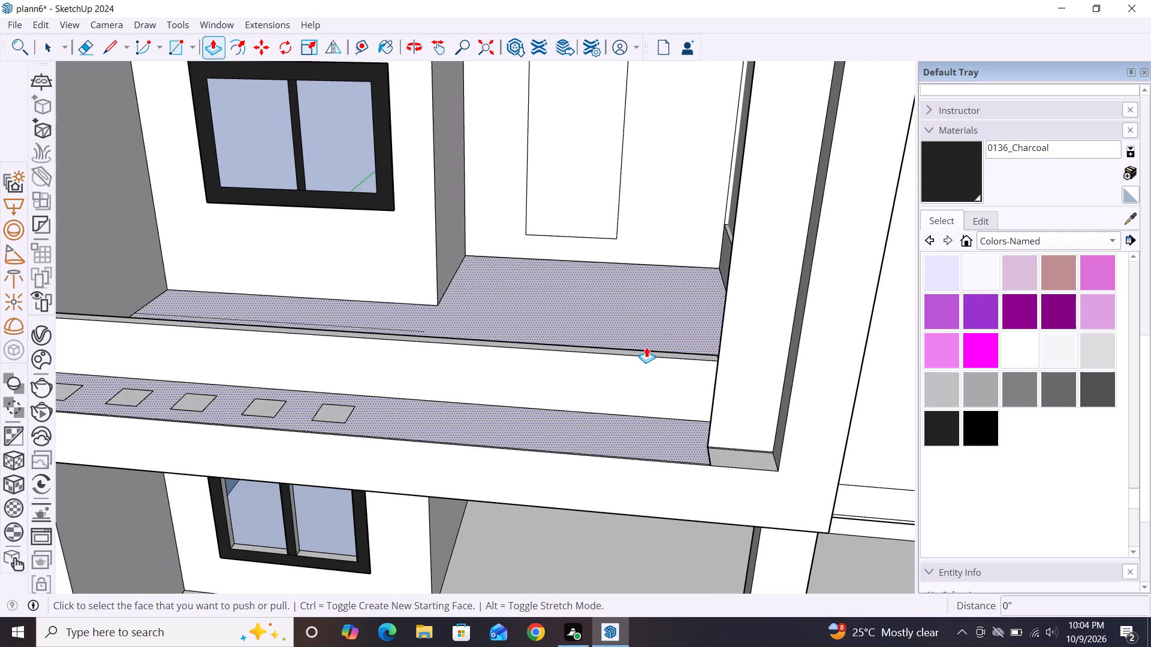
click(646, 353)
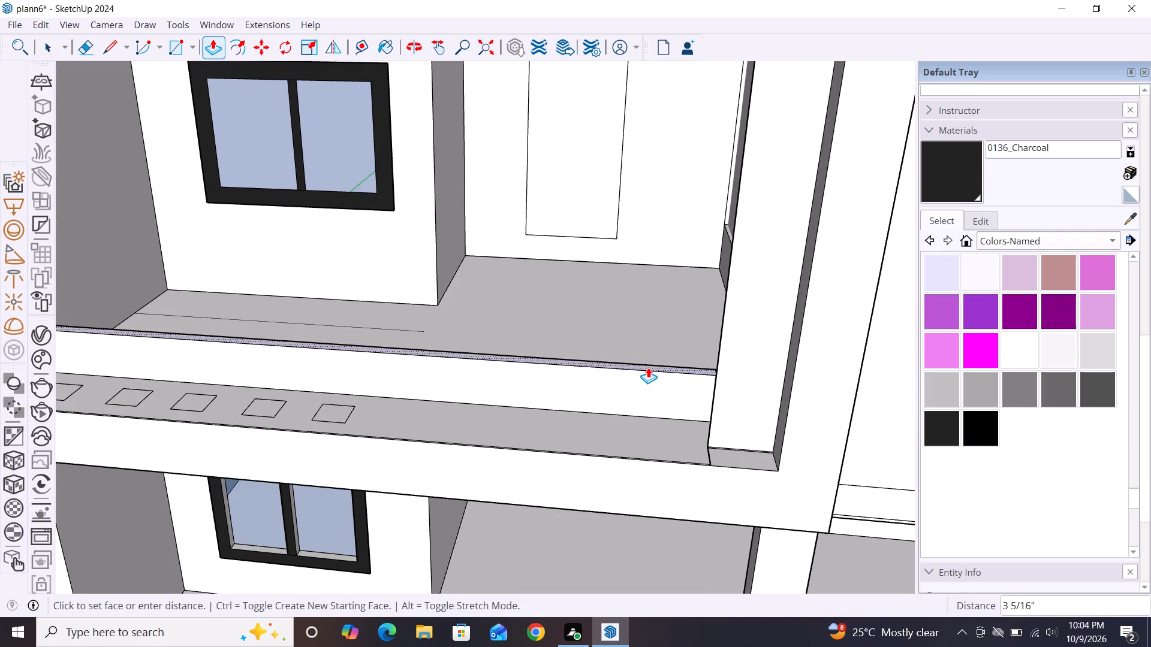
click(649, 366)
key(space)
Extrude the dark ground strip along the front of the ground floor upward about 4' 8" into a low wall.
scroll(592, 301, down, 2)
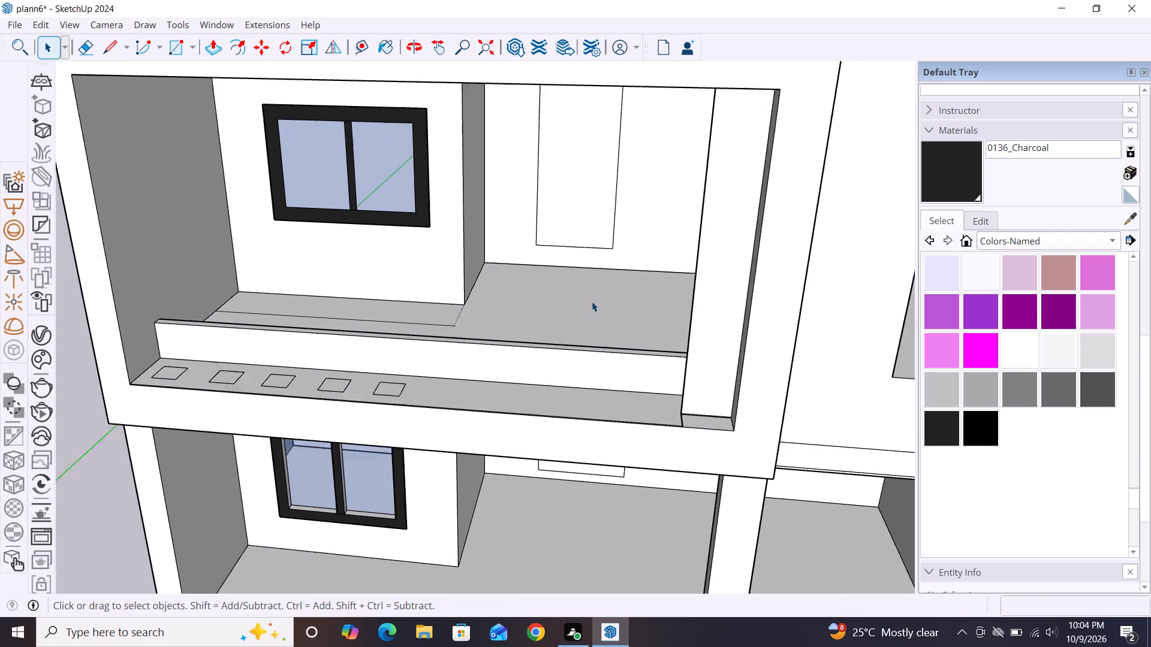
scroll(592, 301, down, 6)
middle_drag(579, 355, 538, 241)
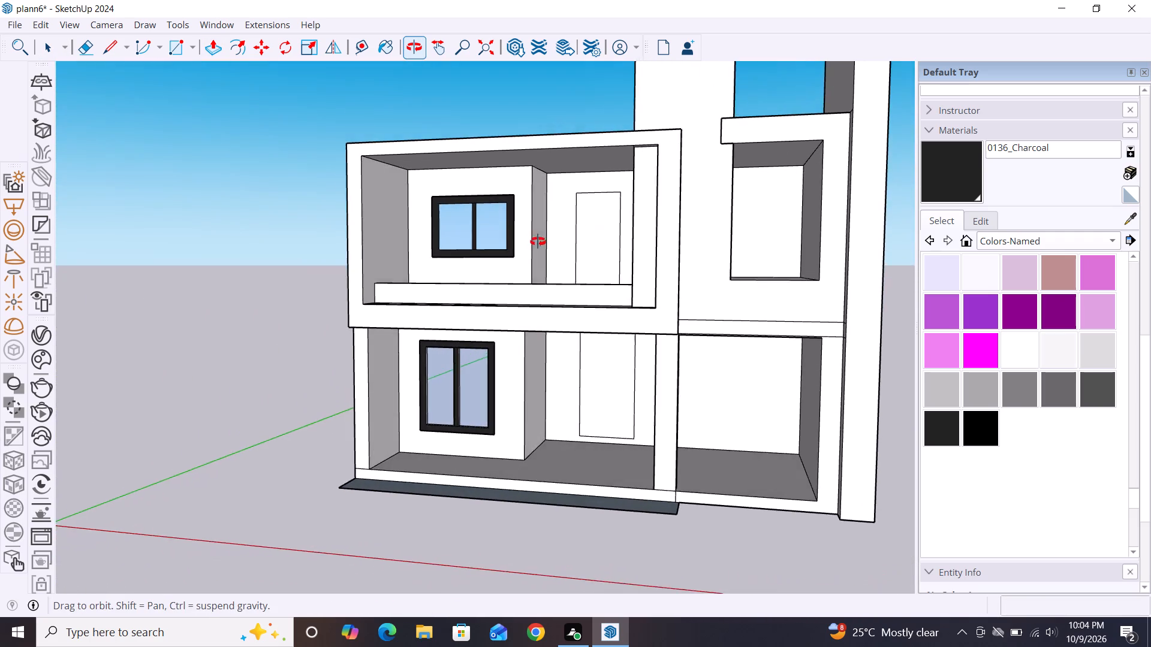
middle_drag(538, 241, 614, 265)
scroll(576, 468, up, 4)
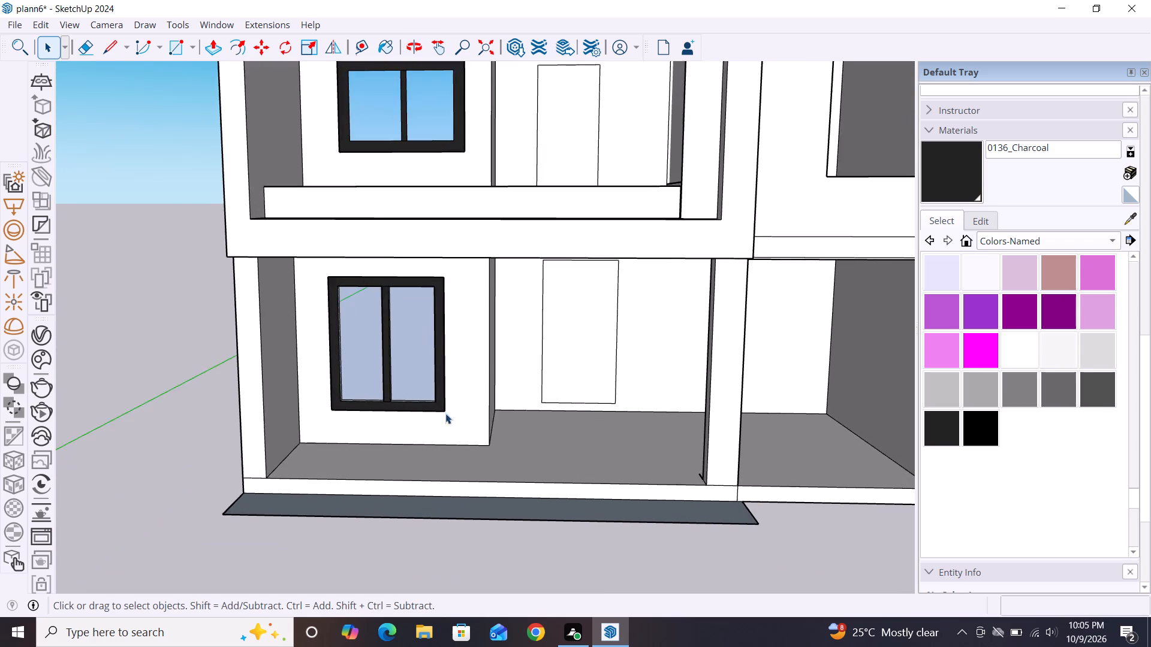
scroll(435, 411, down, 3)
key(p)
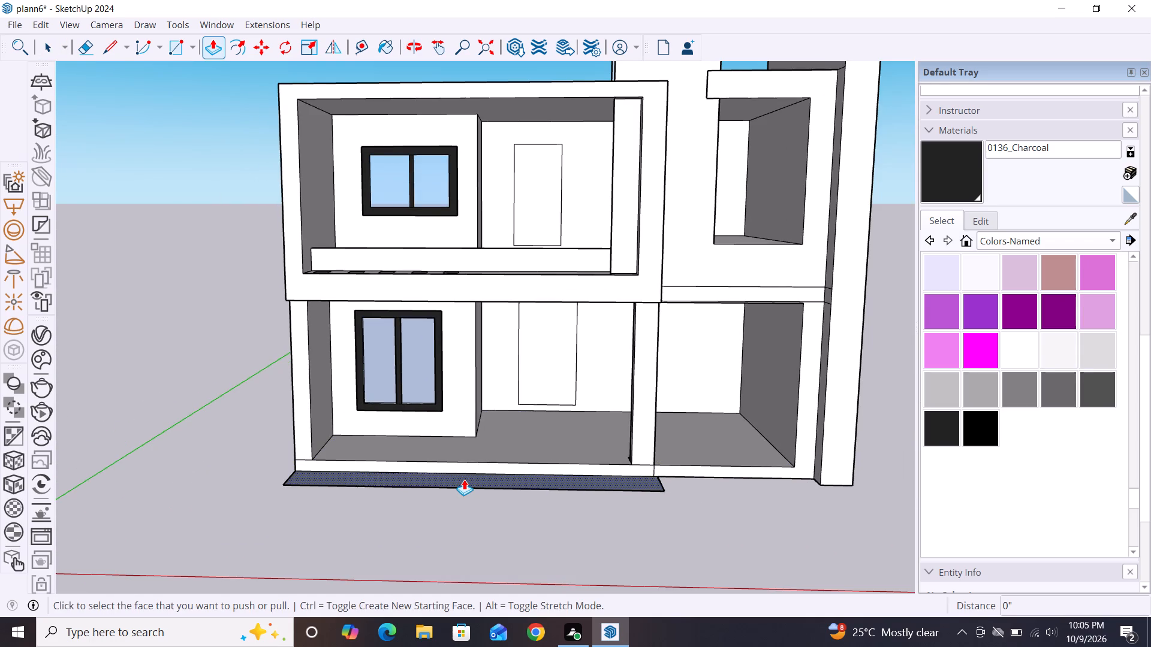
click(464, 479)
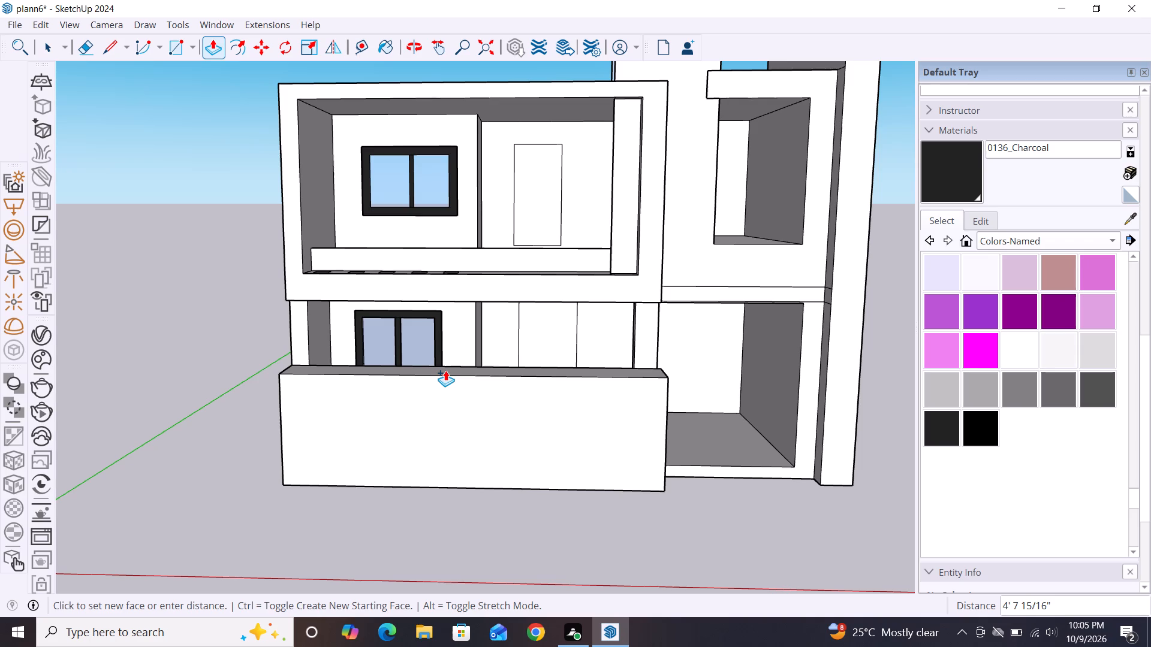
click(445, 370)
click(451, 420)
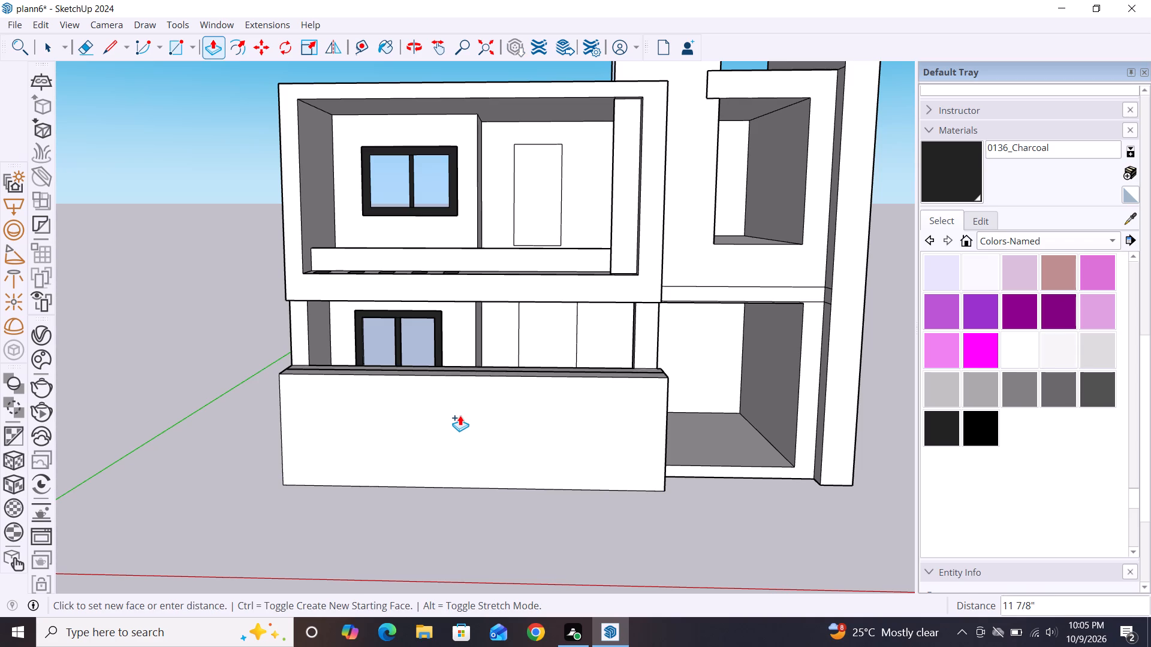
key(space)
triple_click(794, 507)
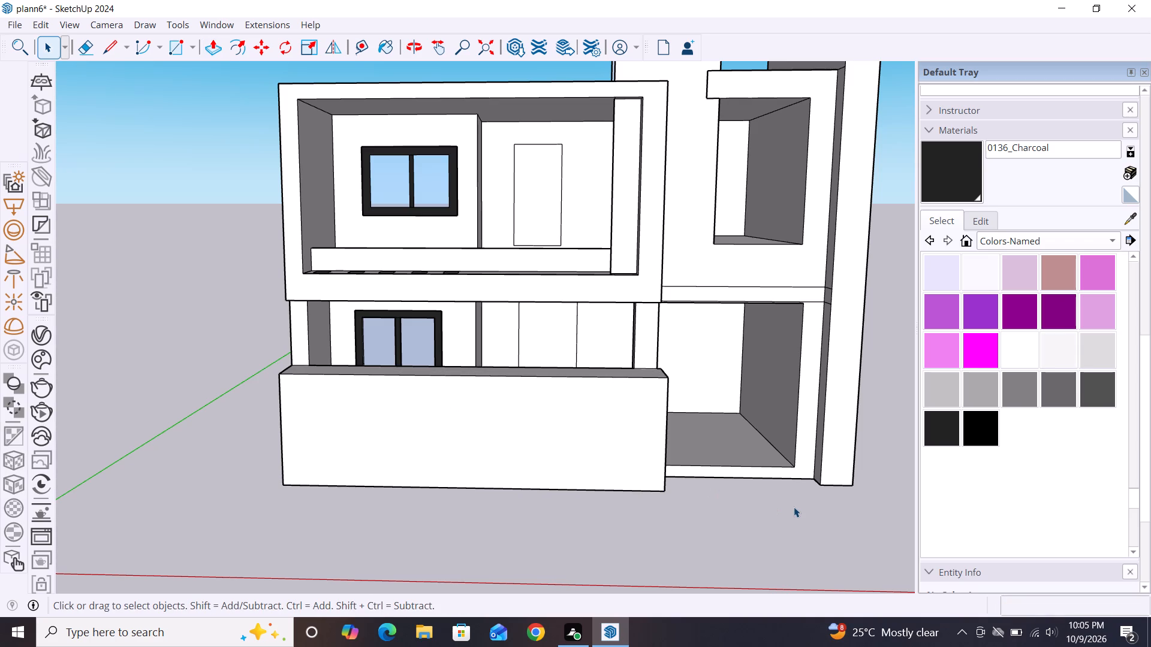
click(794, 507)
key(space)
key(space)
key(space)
Push the front face of the new low wall back toward the house by 9 9/16".
text(p)
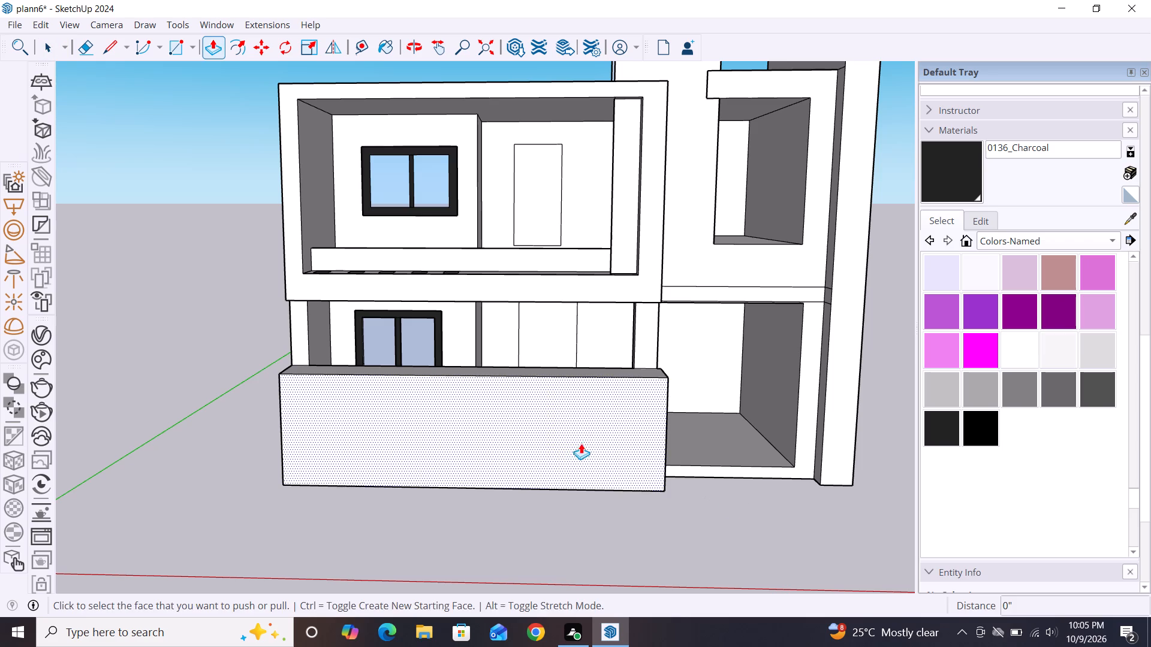
click(556, 443)
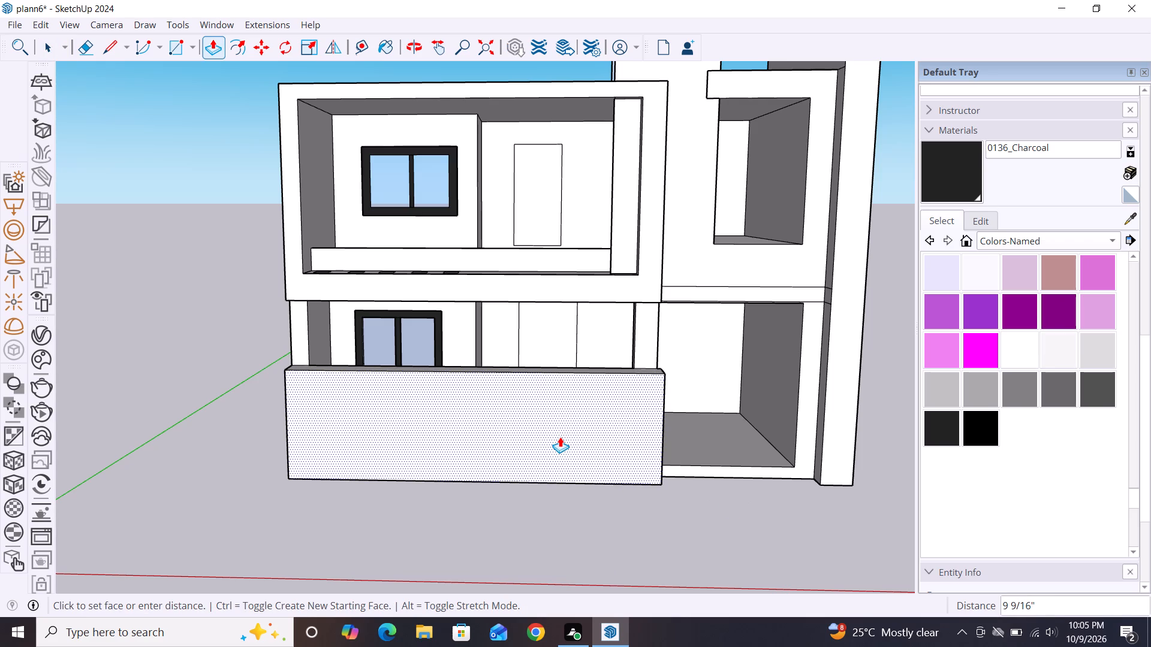
click(560, 437)
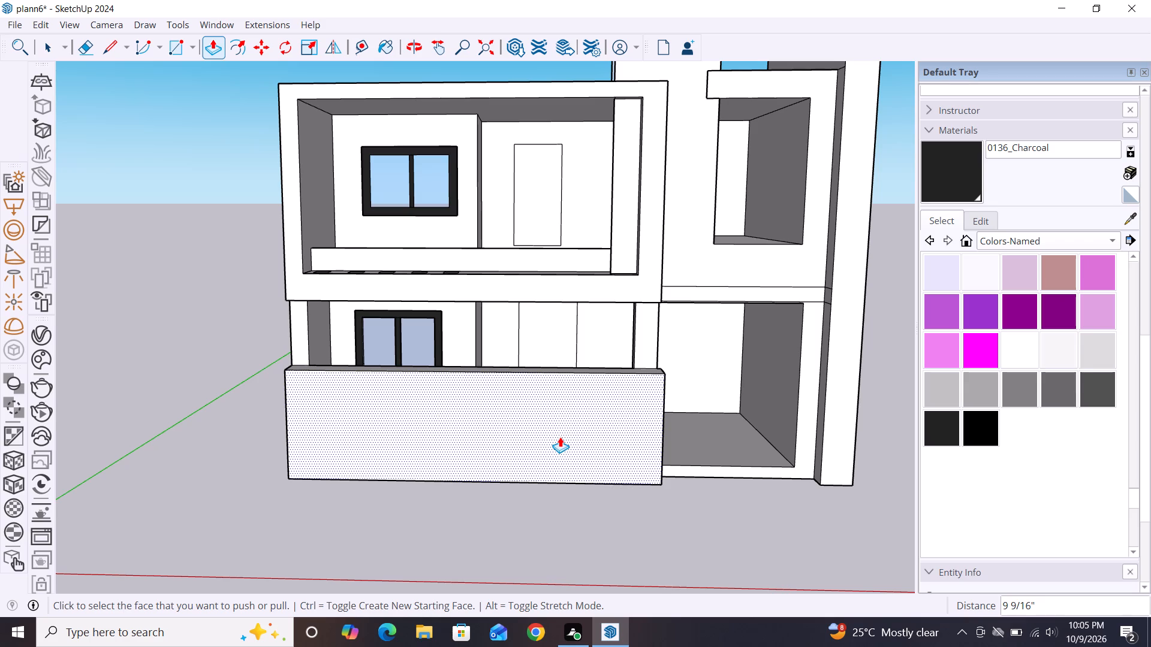
key(space)
Examine the low front wall's thickness and its alignment with the column and tall side wall from the front and side.
scroll(470, 440, down, 2)
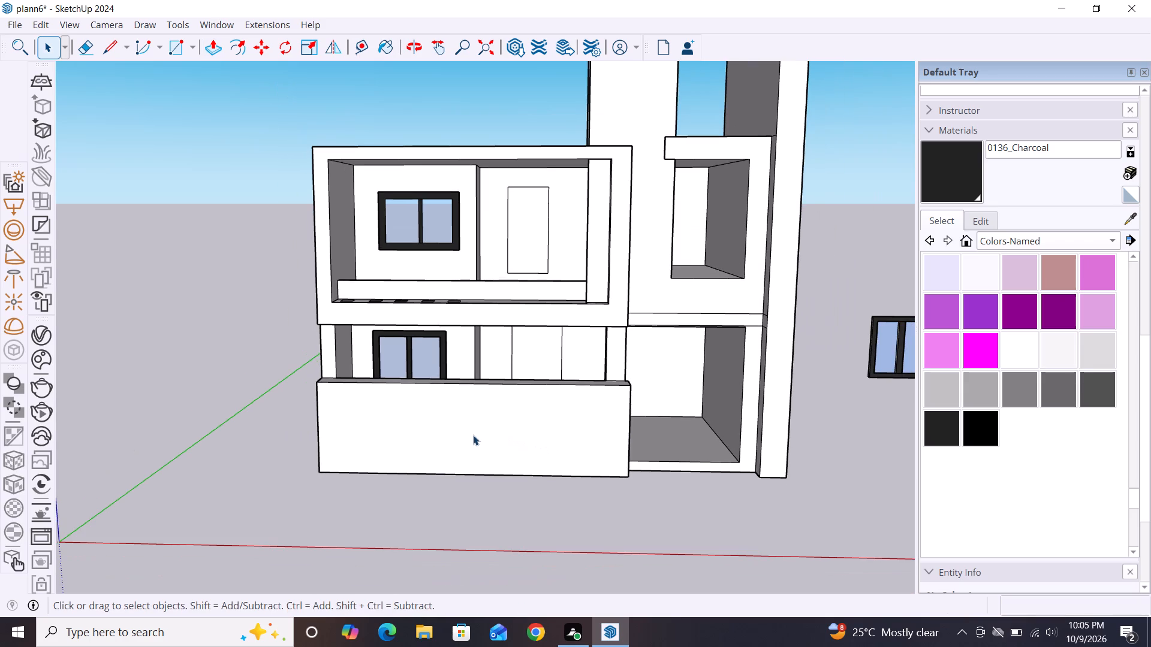
scroll(517, 394, down, 1)
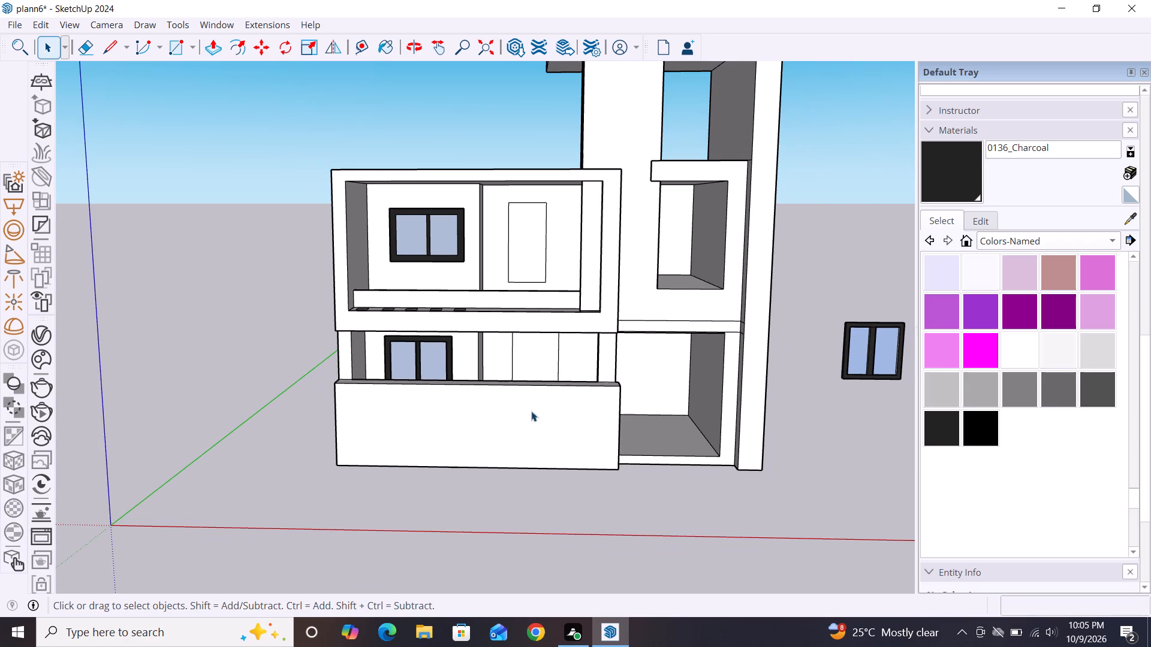
scroll(740, 425, up, 1)
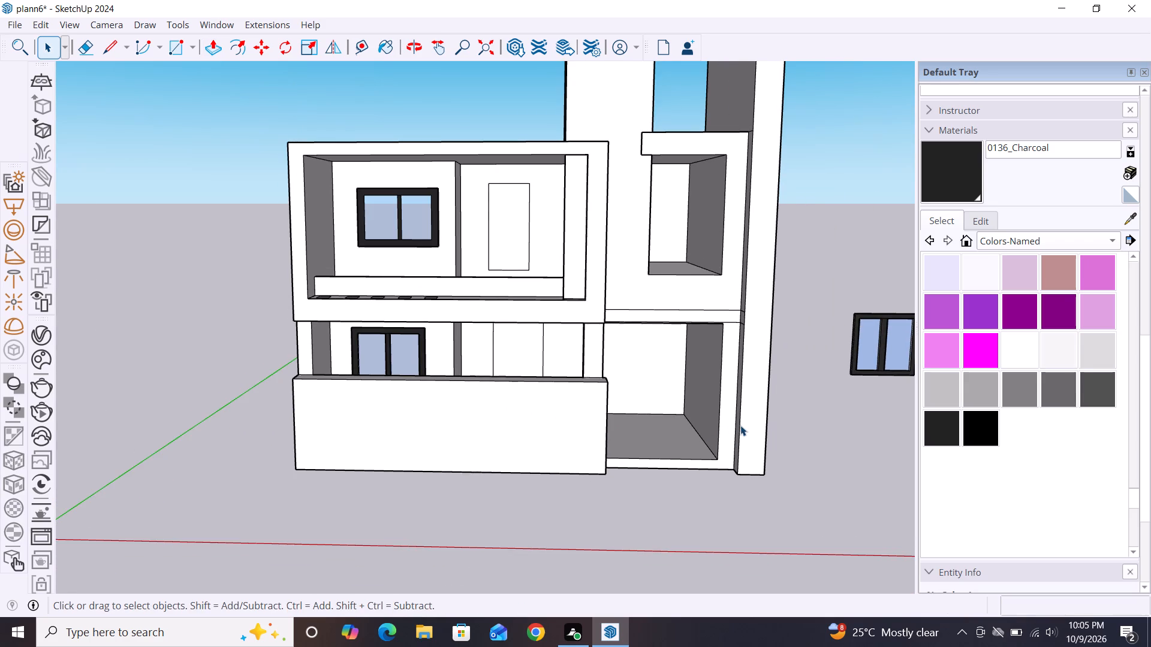
scroll(740, 425, up, 1)
scroll(737, 428, down, 1)
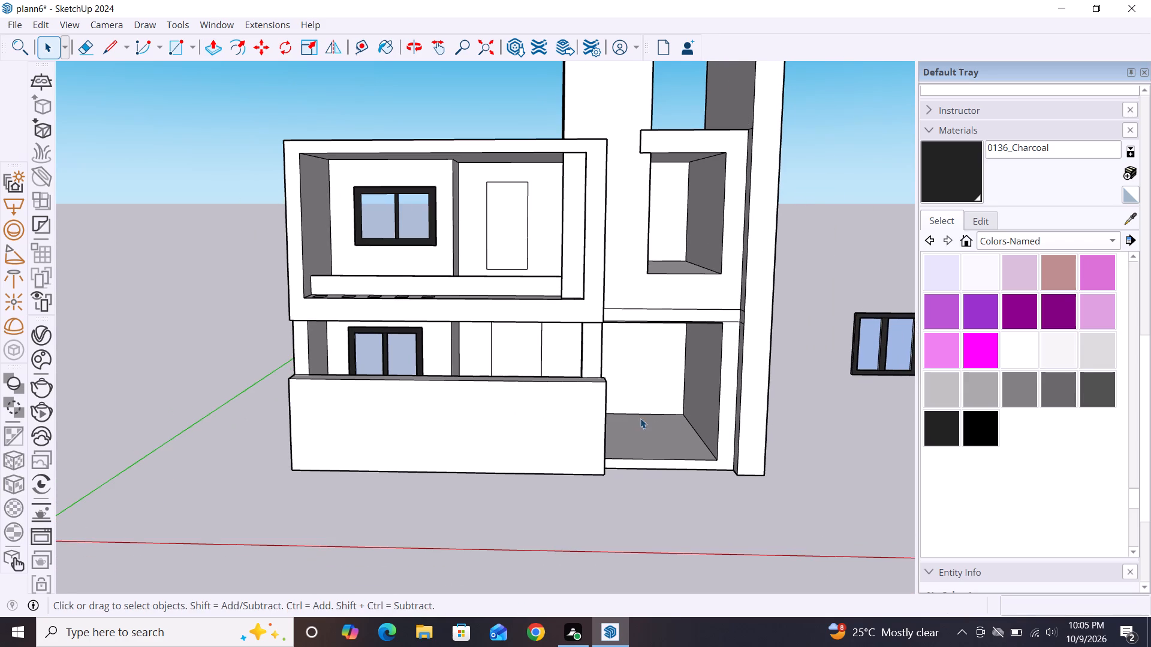
middle_drag(735, 461, 507, 492)
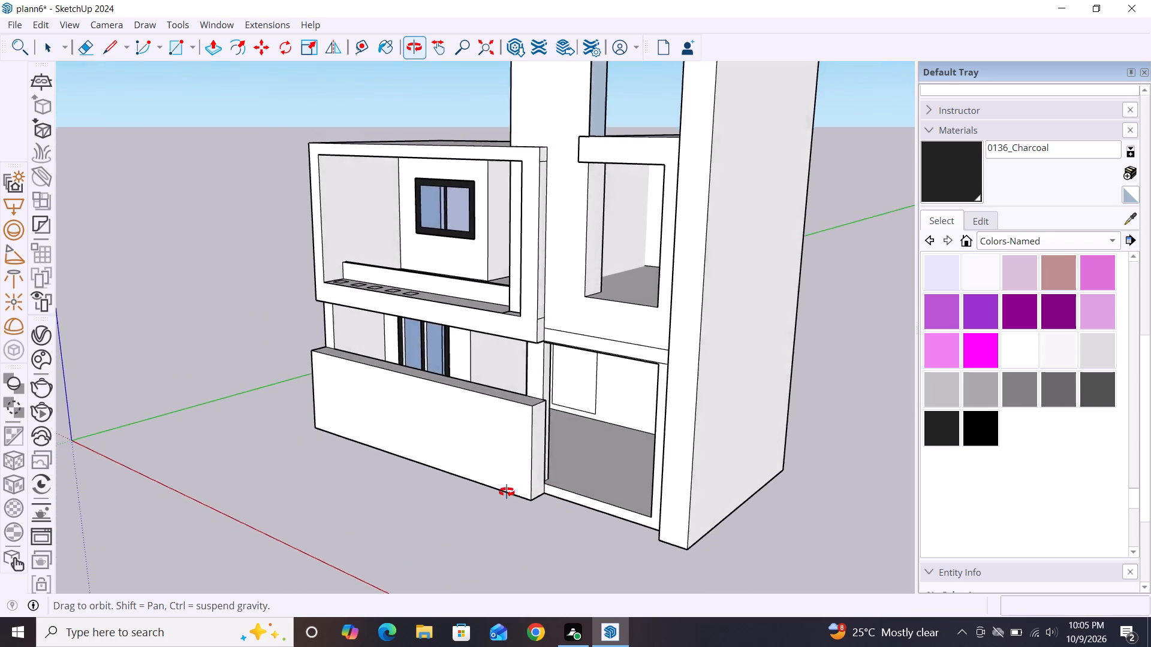
middle_drag(507, 492, 354, 504)
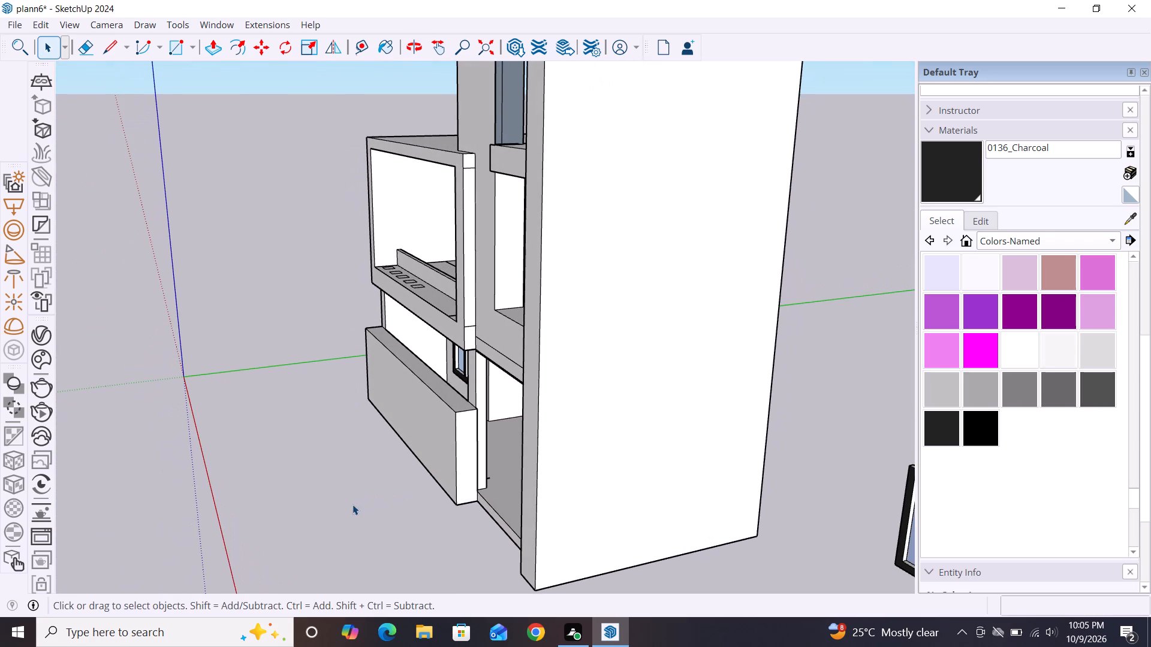
scroll(499, 491, up, 3)
scroll(460, 453, down, 2)
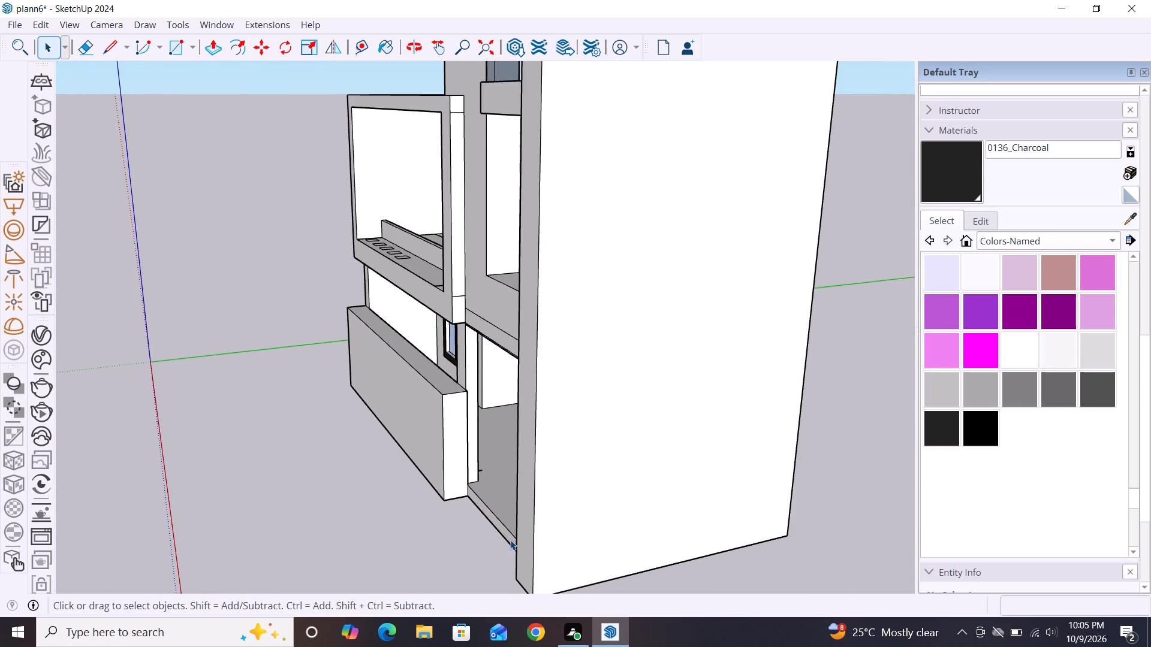
scroll(510, 540, down, 2)
middle_click(396, 529)
middle_drag(454, 507, 389, 515)
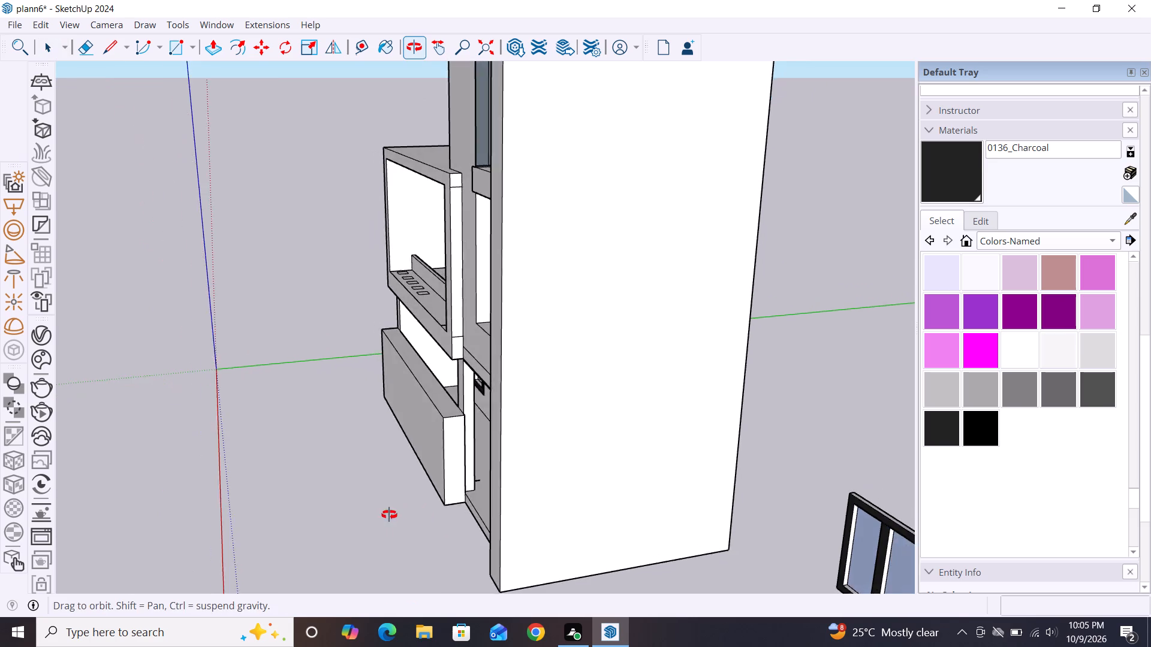
middle_drag(389, 515, 377, 514)
middle_drag(381, 509, 659, 525)
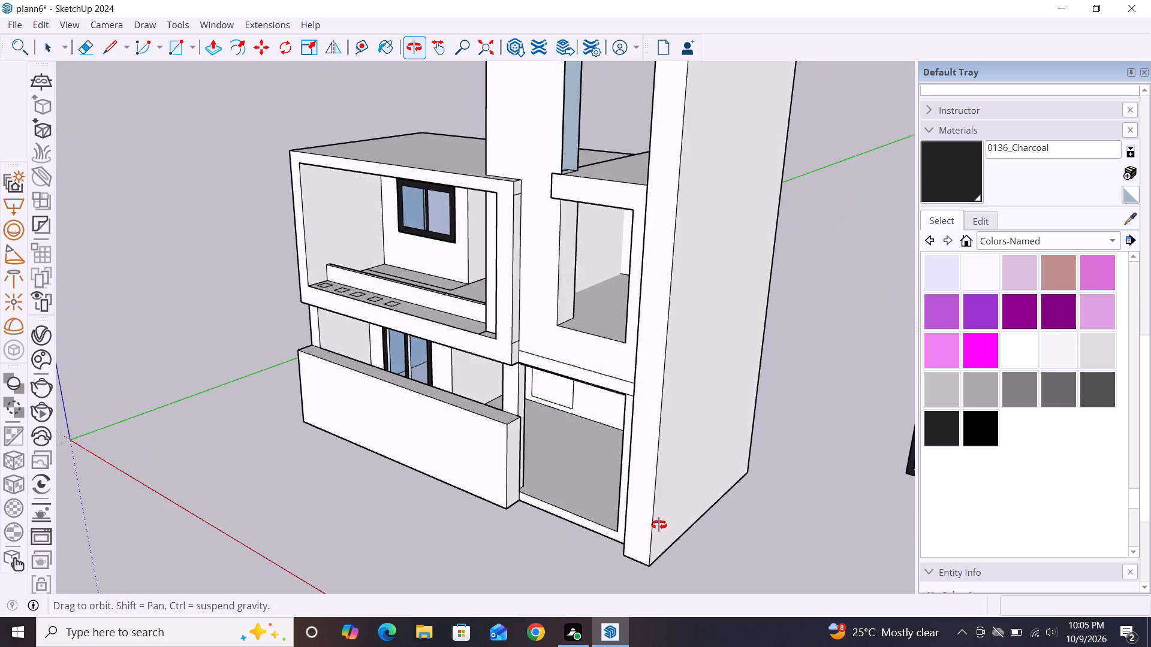
middle_drag(659, 525, 732, 437)
middle_drag(614, 514, 698, 536)
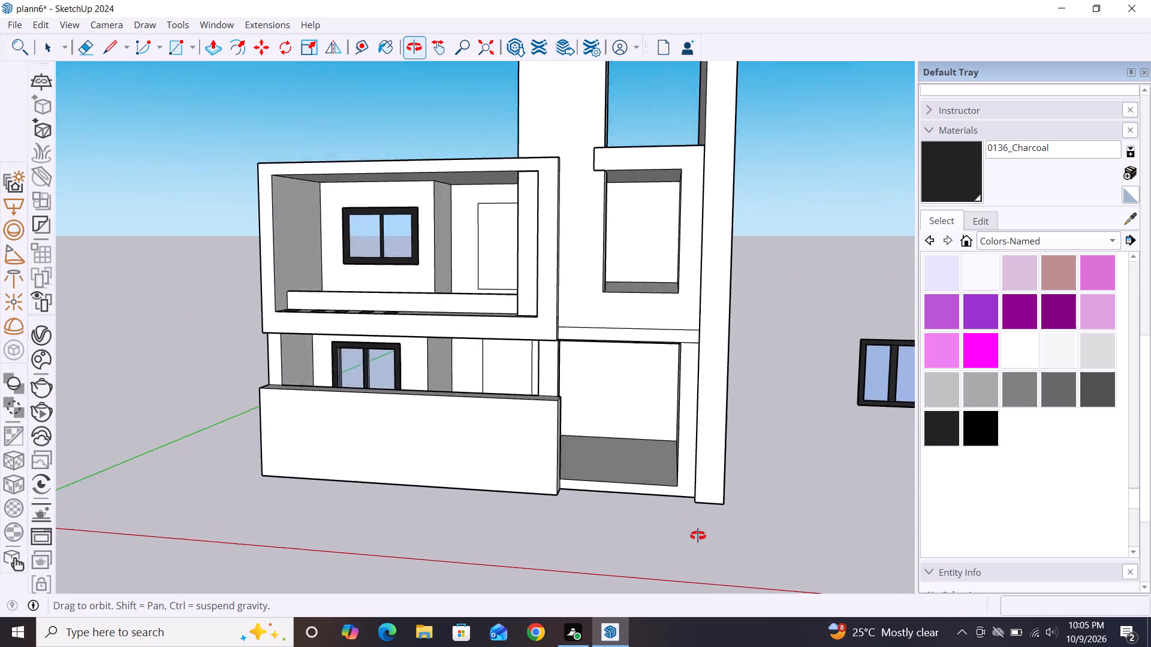
middle_drag(698, 536, 710, 551)
Draw a small rectangle about 1' 6" by 2' 1" on the ground in front of the tall side wall's corner.
key(r)
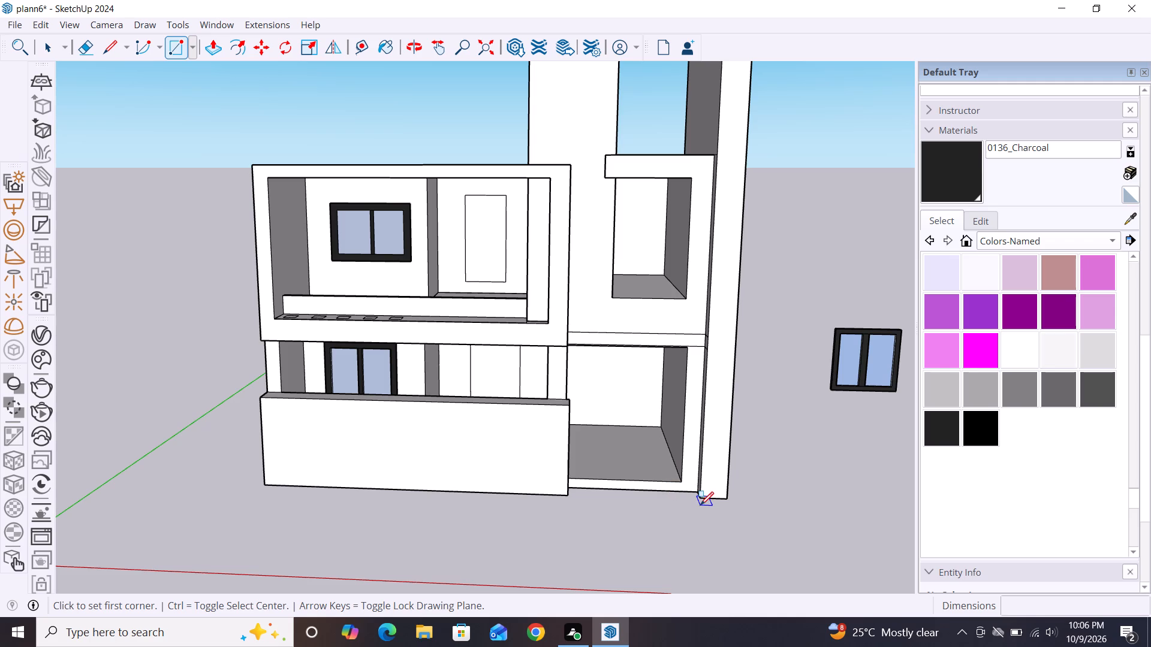
drag(699, 504, 699, 508)
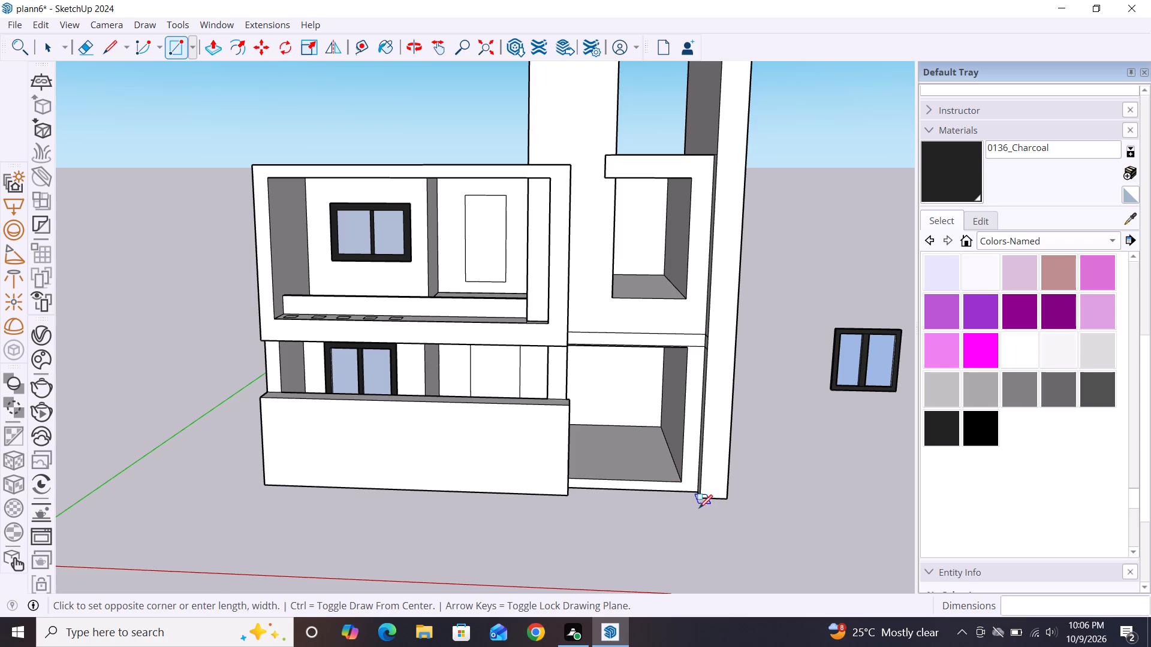
drag(699, 508, 701, 516)
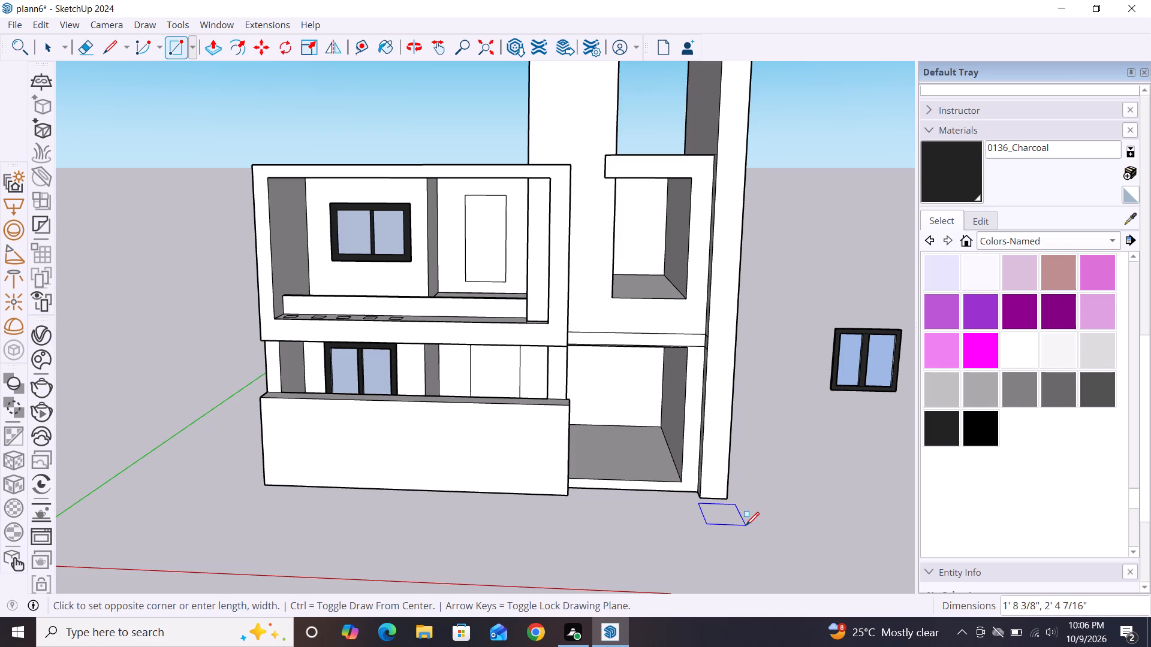
click(741, 522)
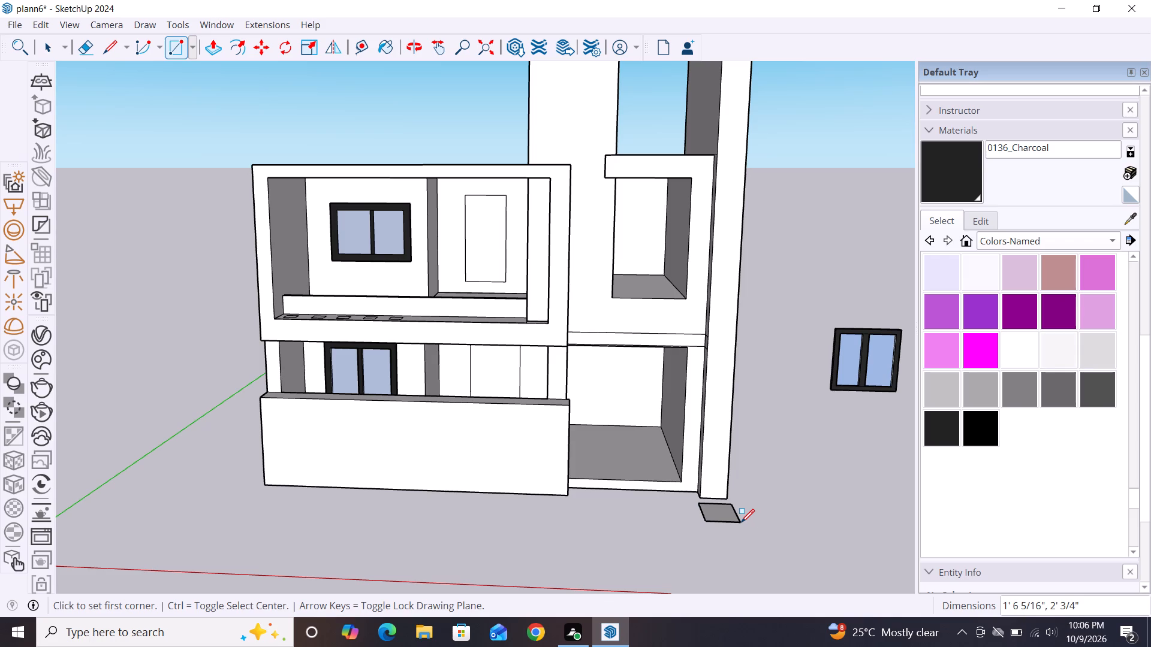
Extrude the small ground rectangle in front of the tall side wall upward about 6' 9" into a pillar.
key(space)
key(p)
click(725, 510)
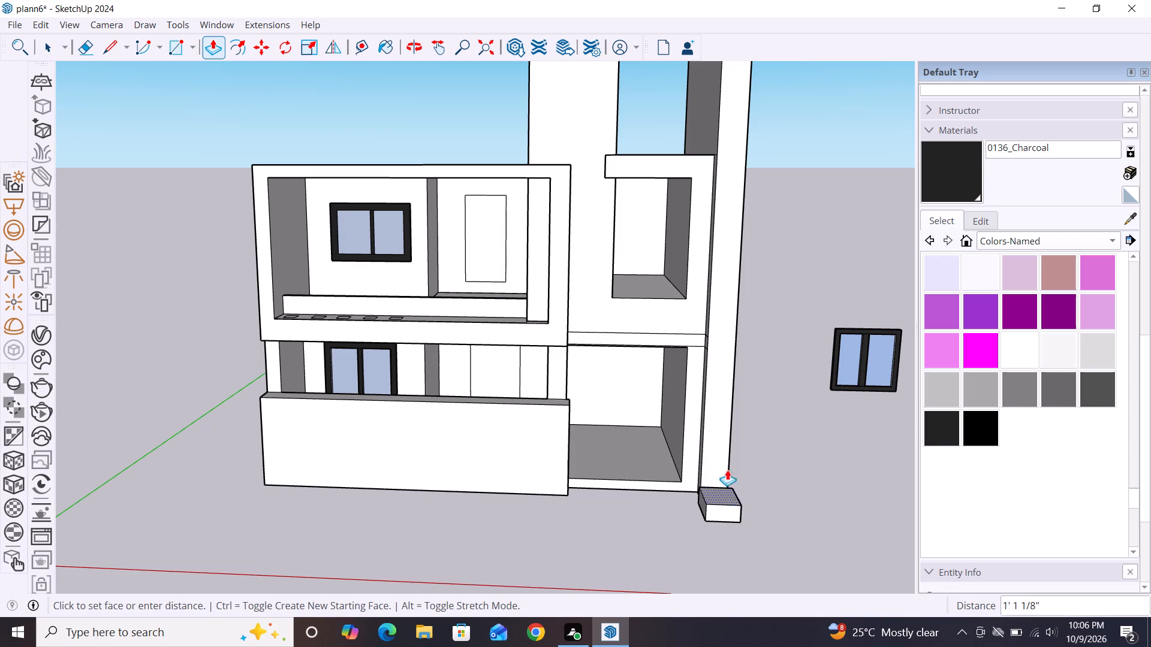
click(710, 366)
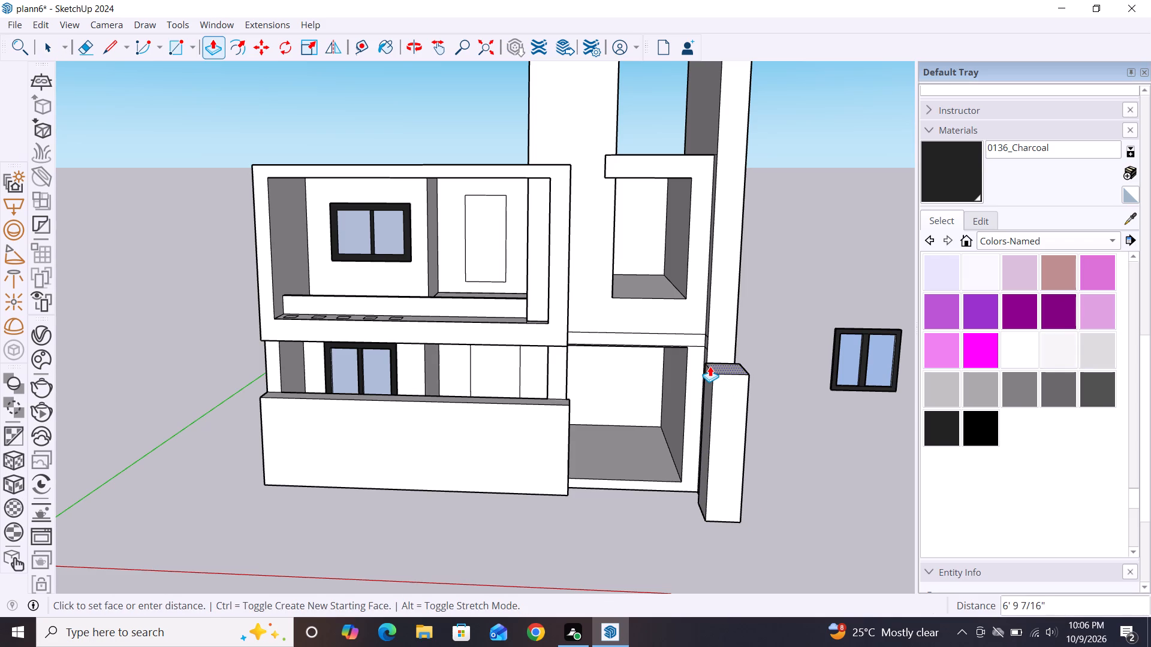
key(space)
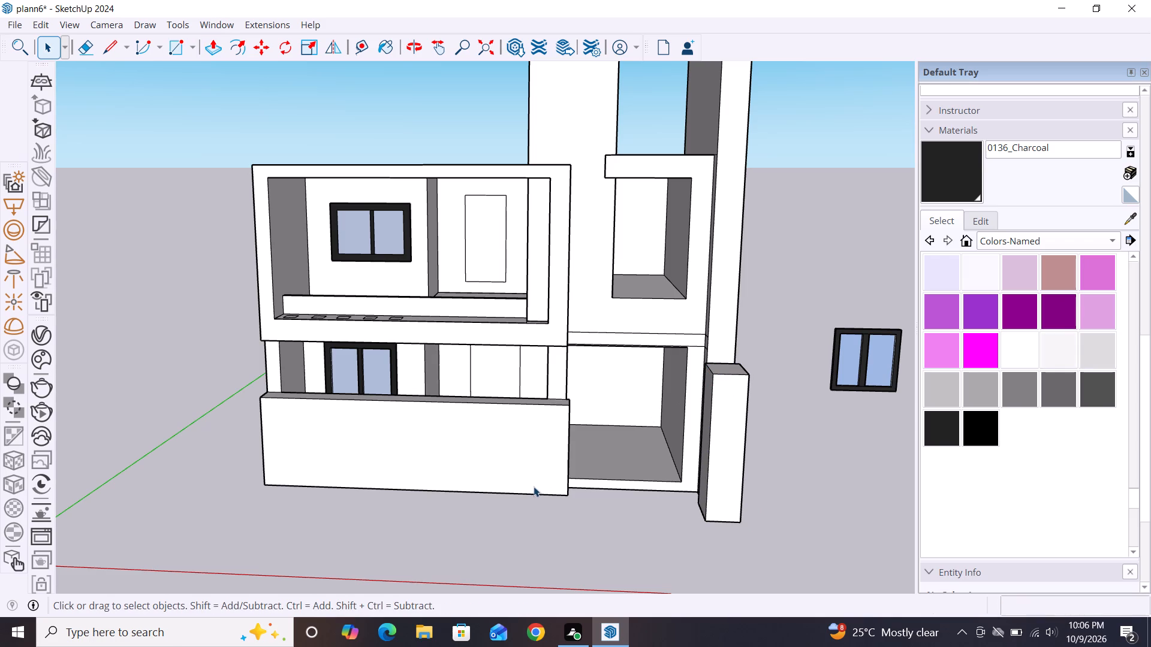
Pull the front face of the low front wall forward, away from the house, by about 1' 9 1/2".
key(p)
drag(528, 461, 524, 477)
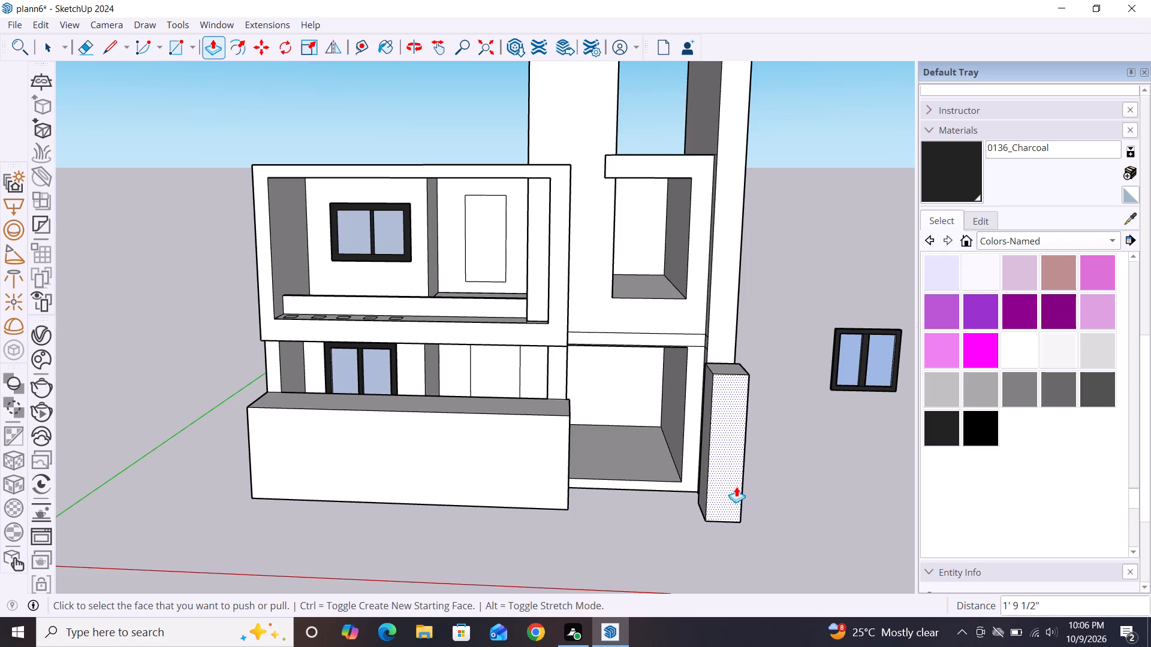
click(736, 486)
key(space)
triple_click(775, 497)
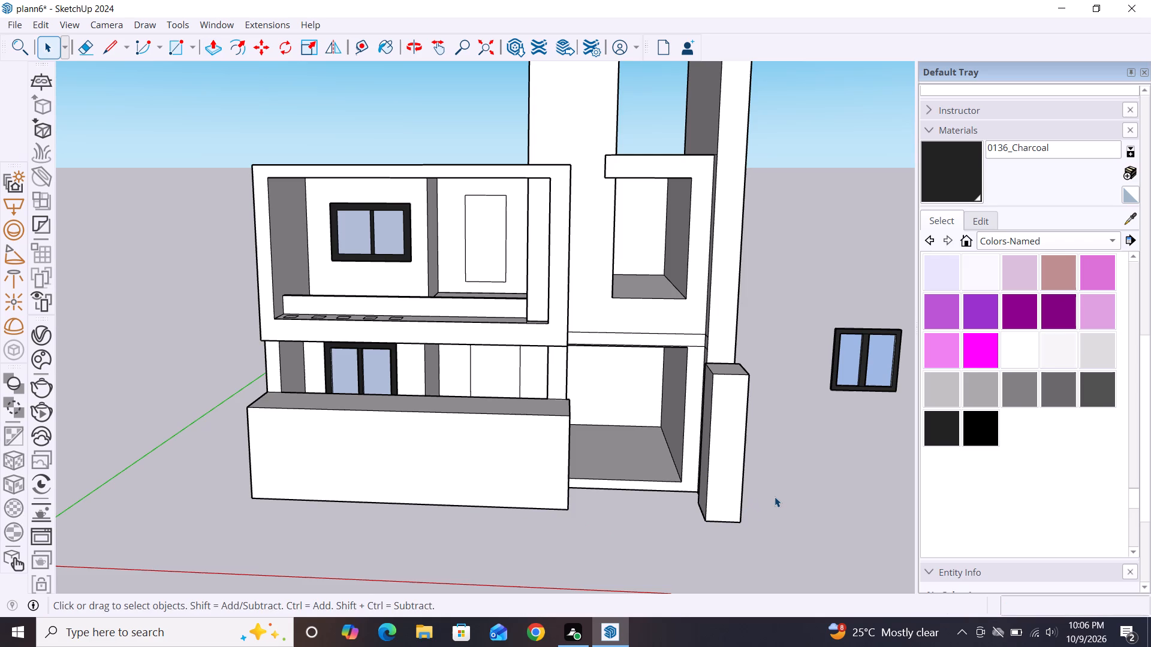
Pull the low front wall's front face forward about 1' 11" more, level with the new pillar's front face.
key(space)
key(space)
key(space)
key(space)
key(space)
key(space)
text(p)
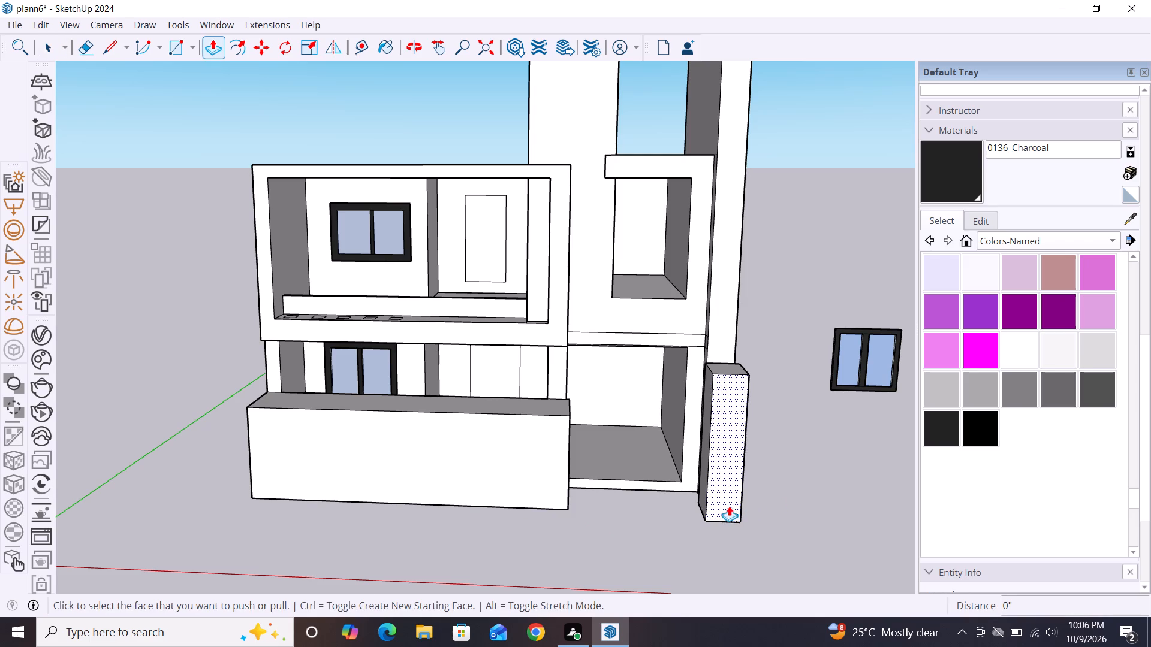
click(489, 470)
click(737, 478)
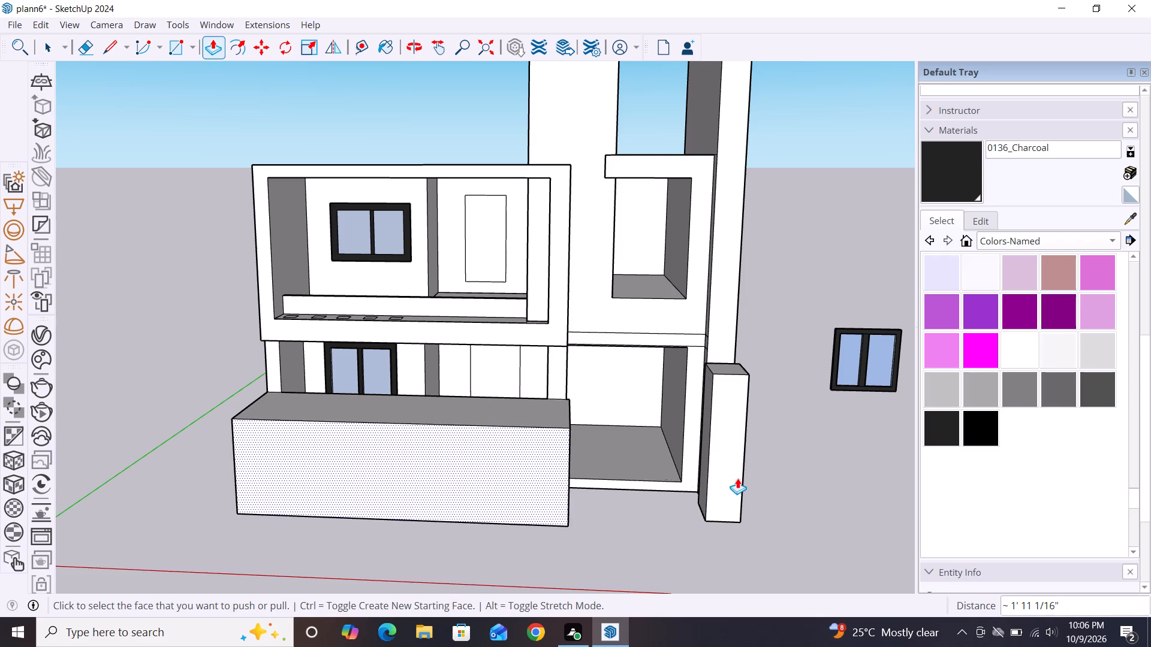
key(space)
Push the house-facing back face of the low front wall toward the front by about 3 3/16" to thin it.
scroll(512, 483, down, 6)
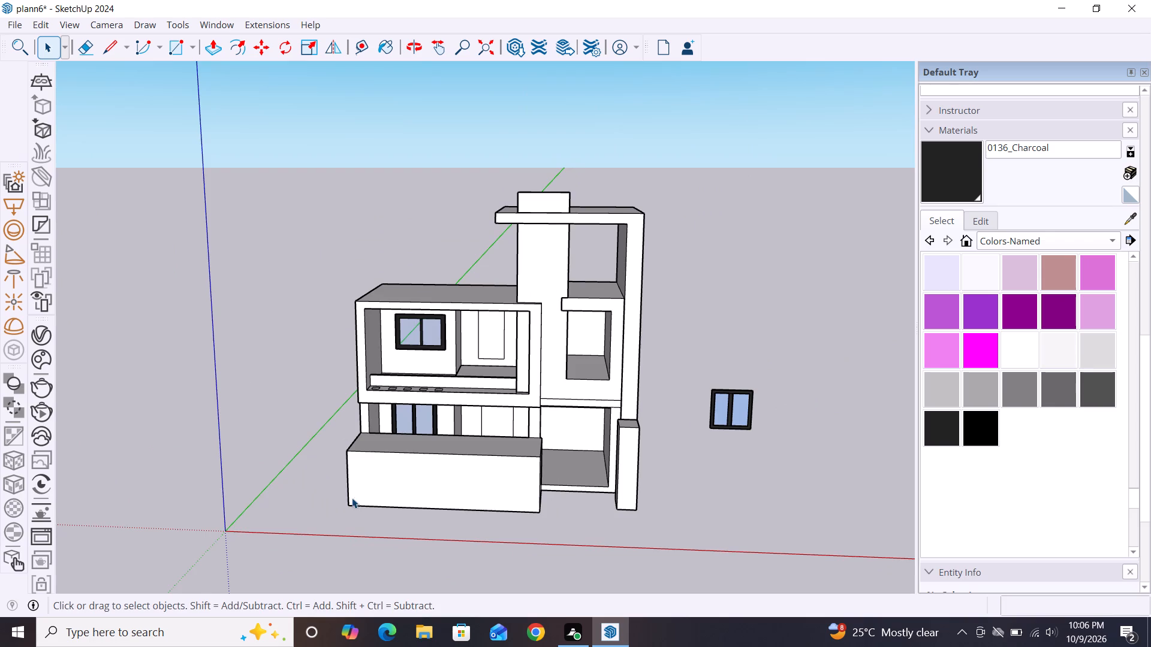
middle_drag(356, 498, 748, 566)
scroll(414, 532, down, 2)
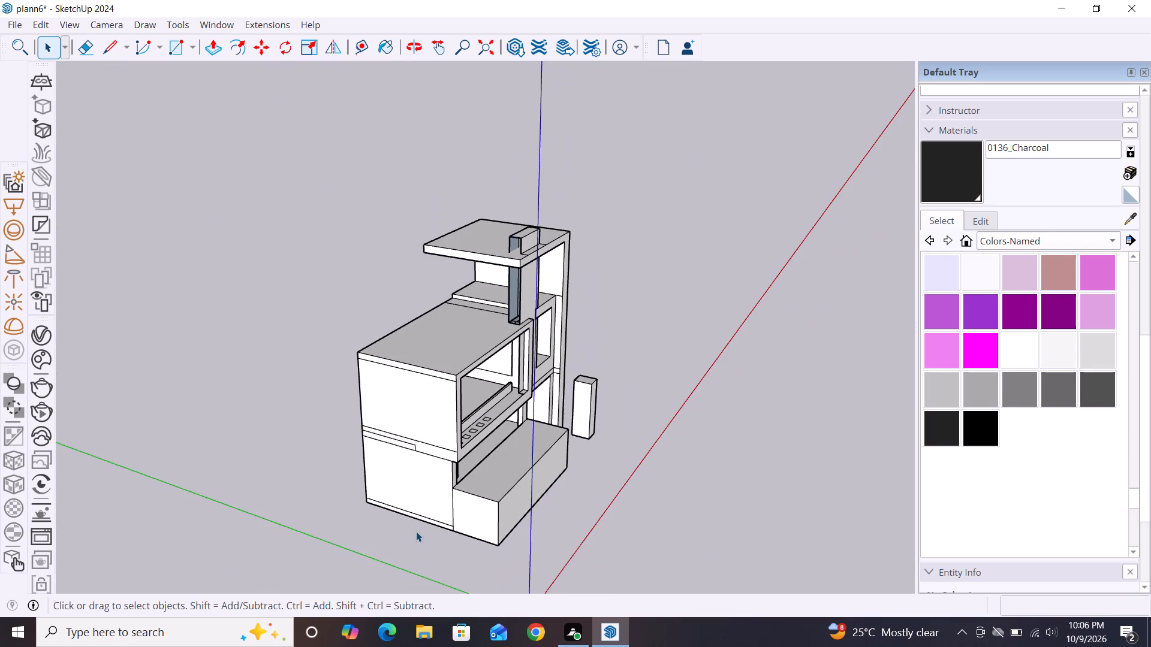
middle_drag(453, 535, 555, 539)
scroll(510, 469, up, 11)
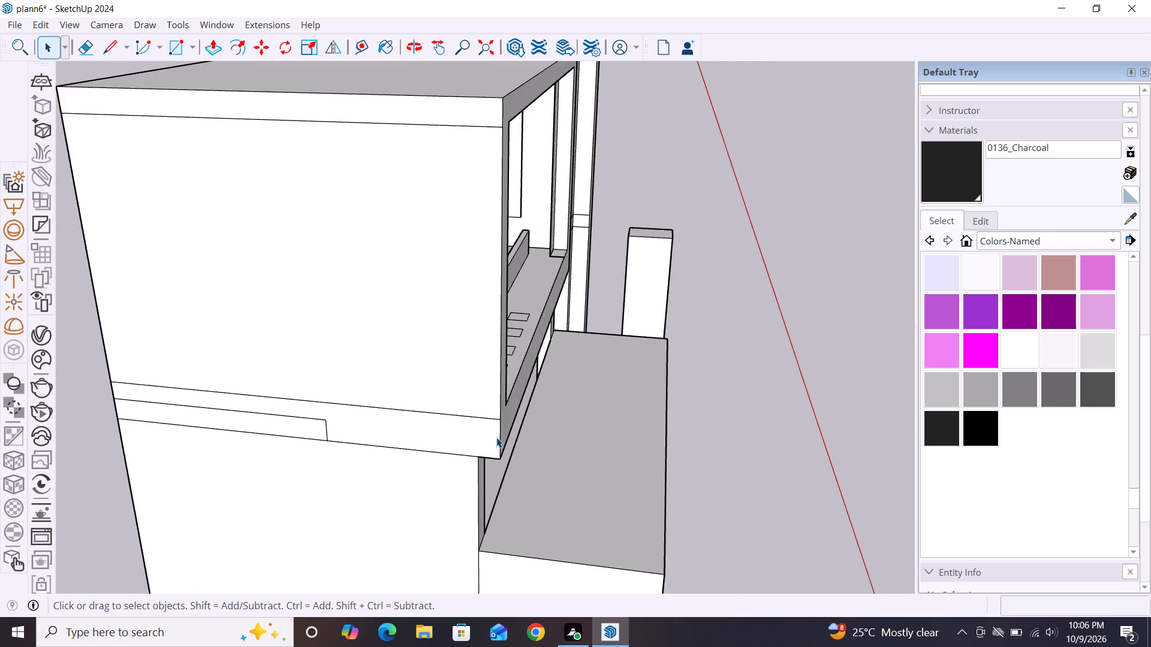
scroll(496, 437, up, 4)
scroll(474, 525, up, 11)
scroll(509, 500, down, 2)
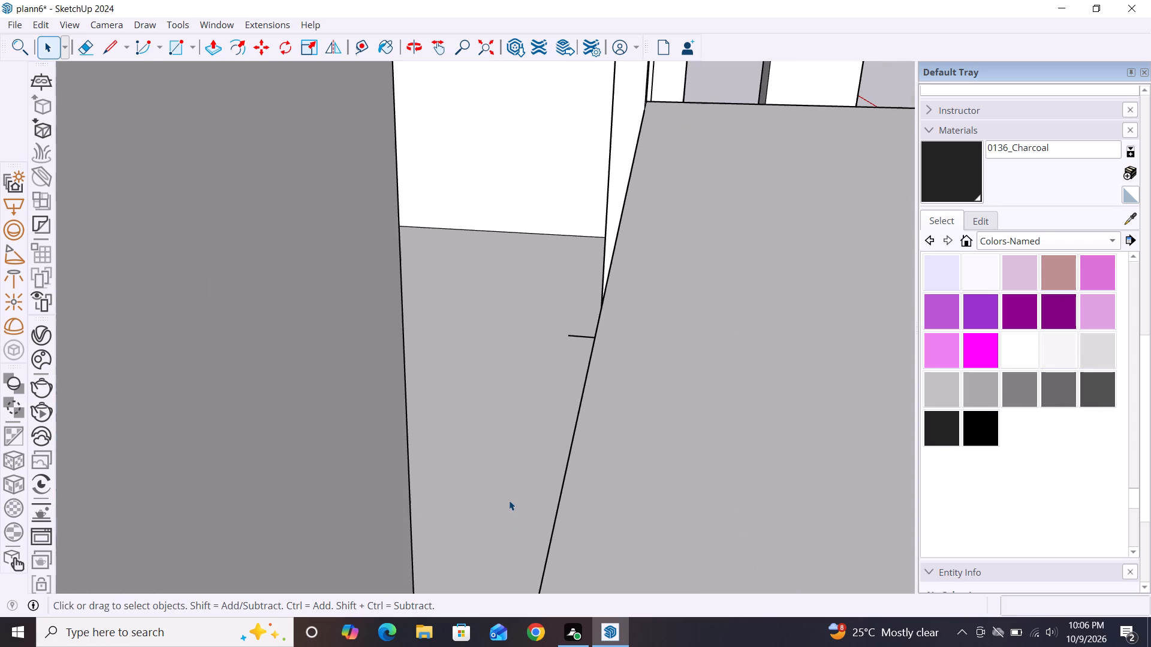
middle_drag(509, 497, 453, 490)
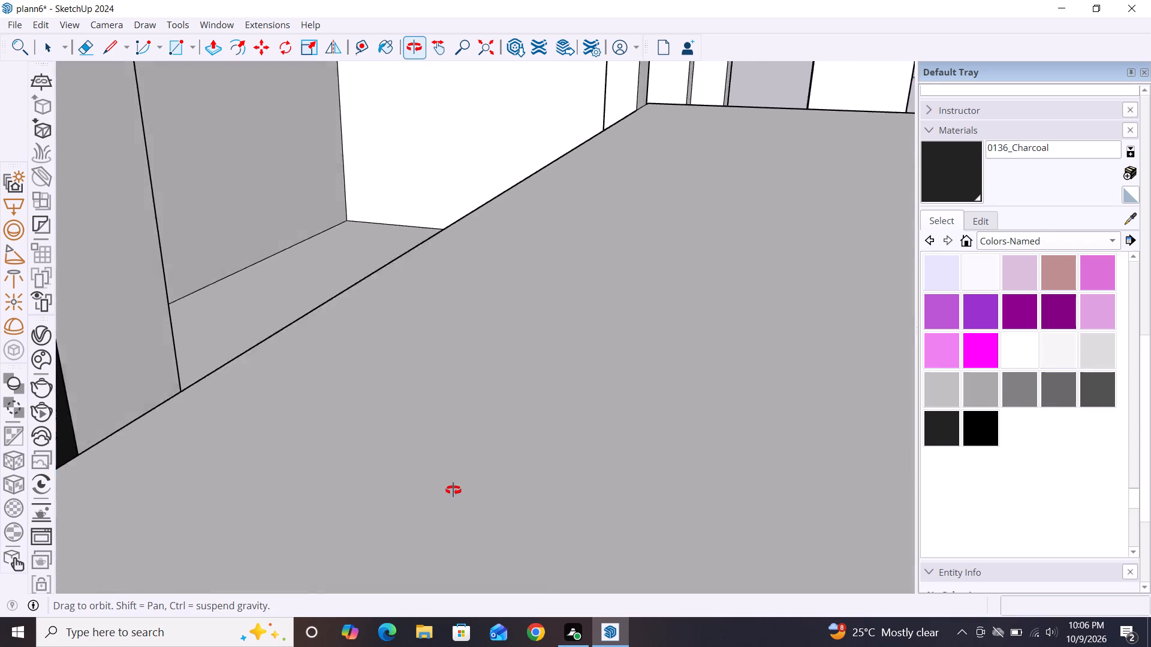
middle_drag(453, 490, 514, 488)
scroll(578, 434, up, 6)
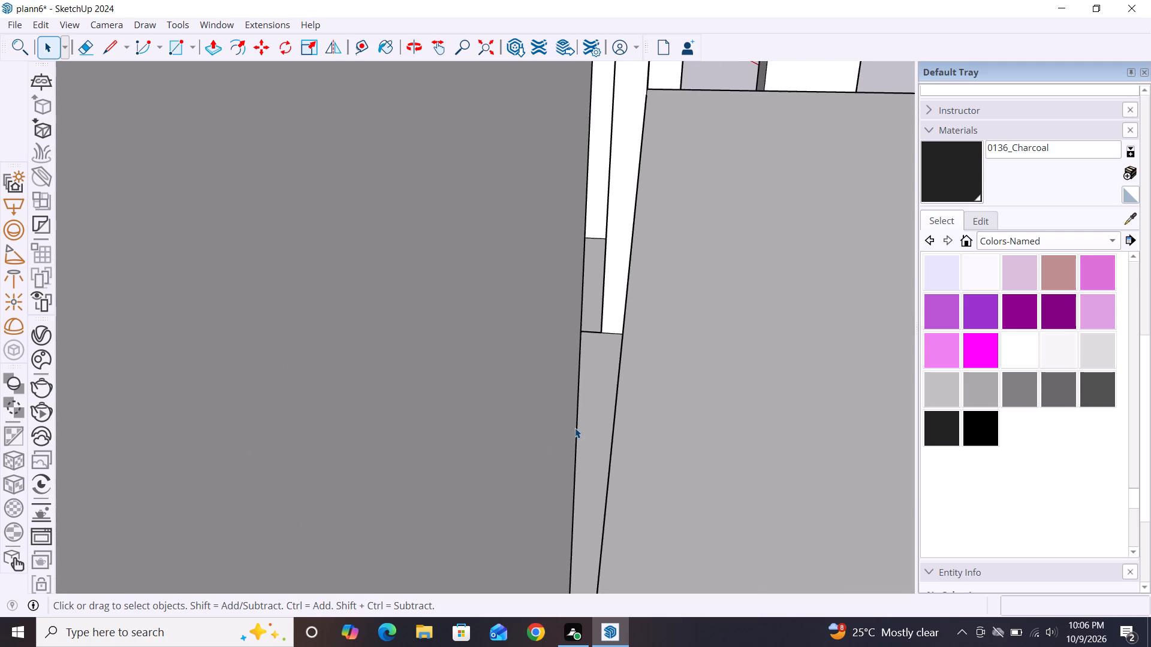
scroll(575, 428, up, 8)
key(p)
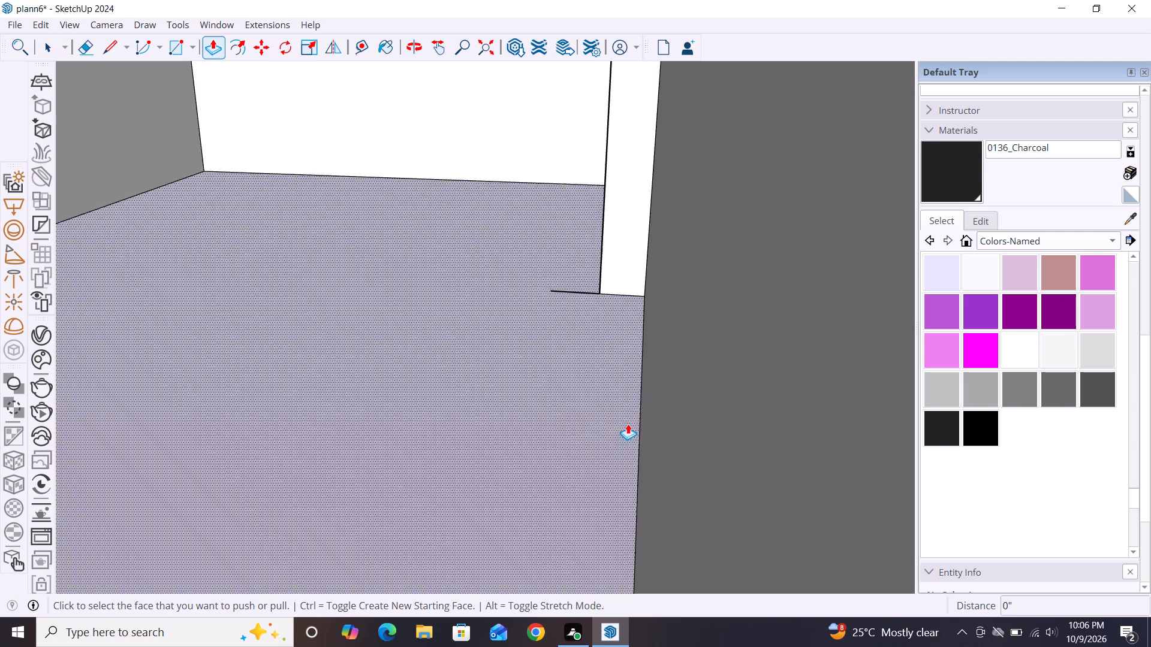
click(695, 410)
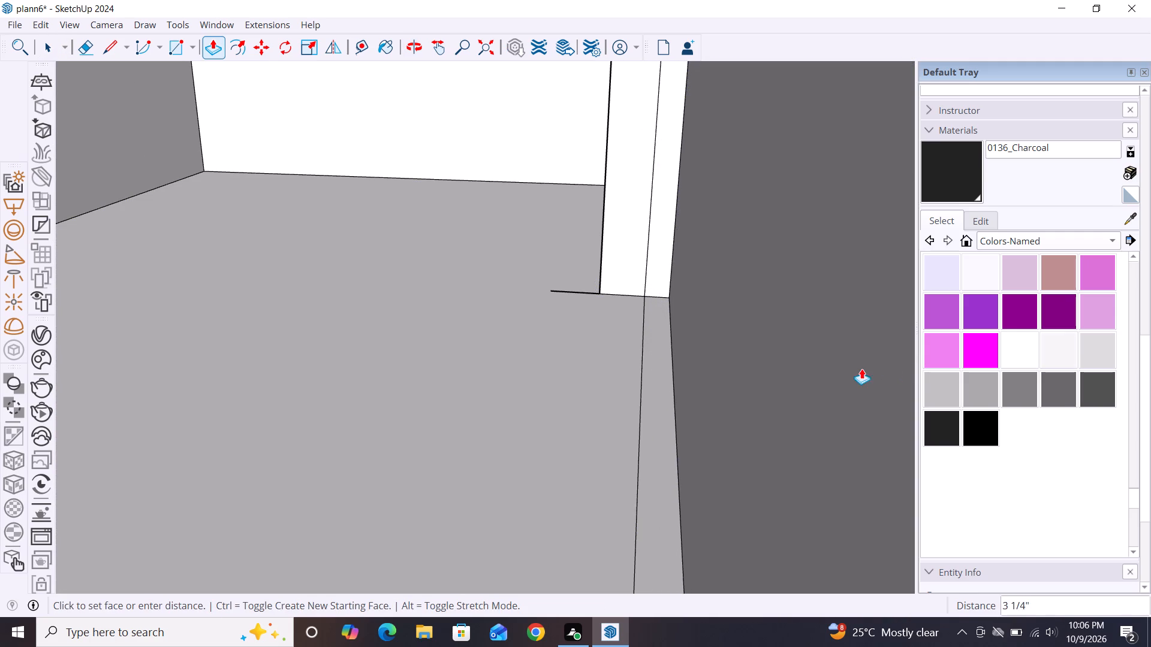
click(887, 369)
Push the low front wall's back face about 7 1/8" further toward the front.
scroll(531, 360, down, 6)
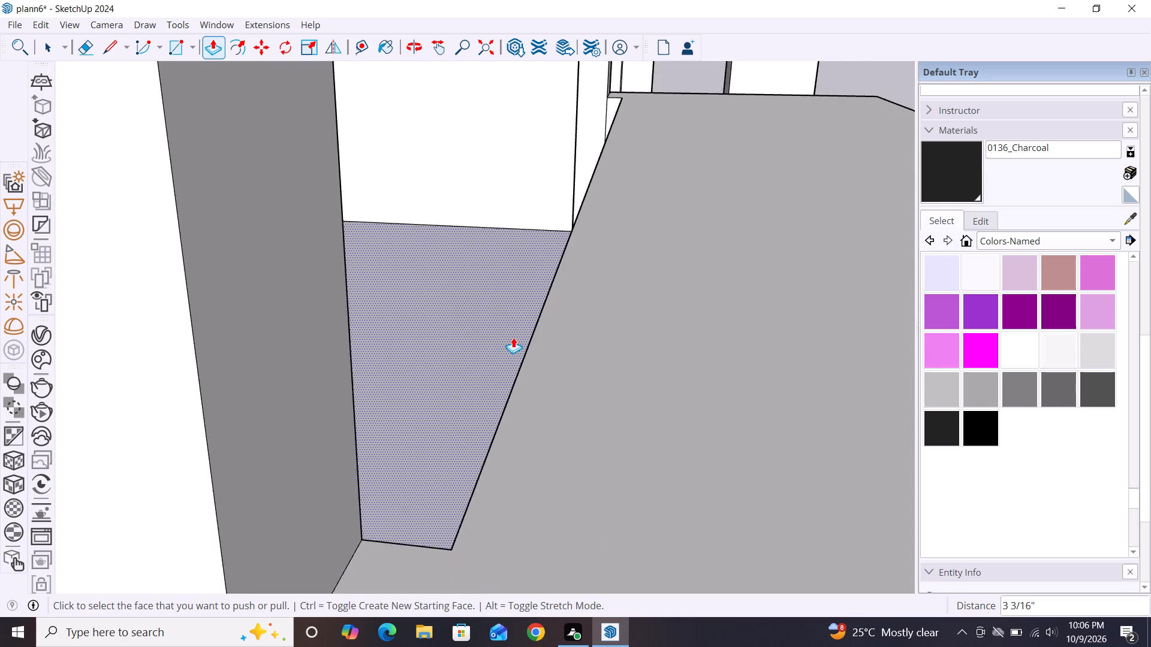
scroll(513, 337, down, 2)
middle_drag(491, 347, 548, 359)
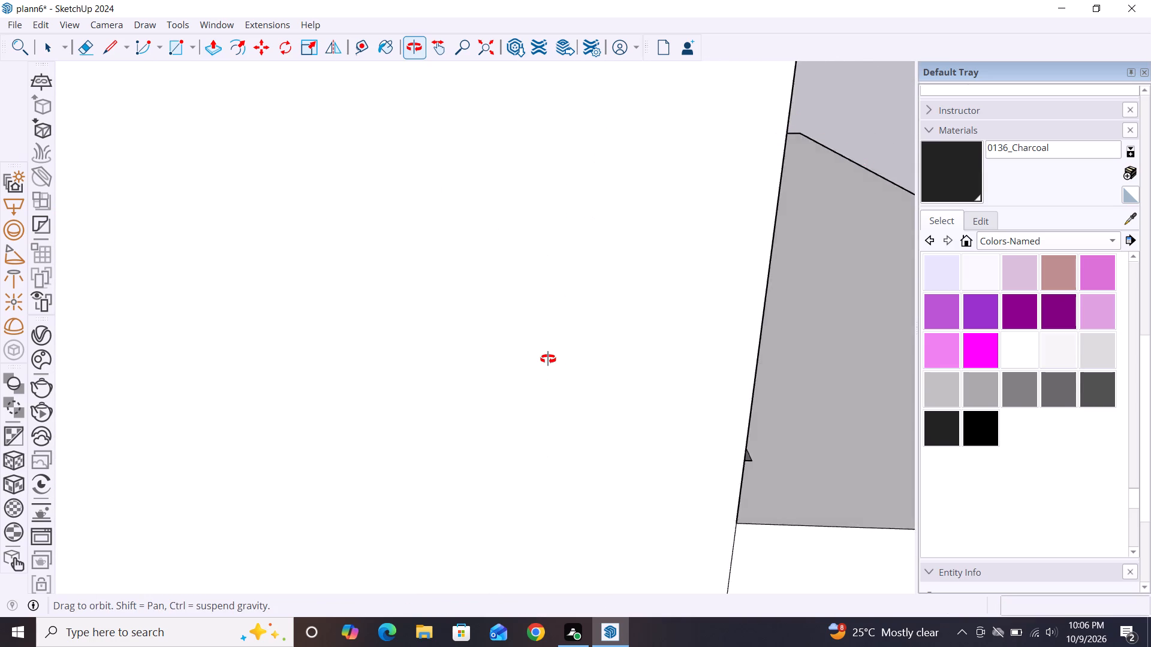
middle_drag(548, 359, 505, 361)
scroll(575, 383, up, 3)
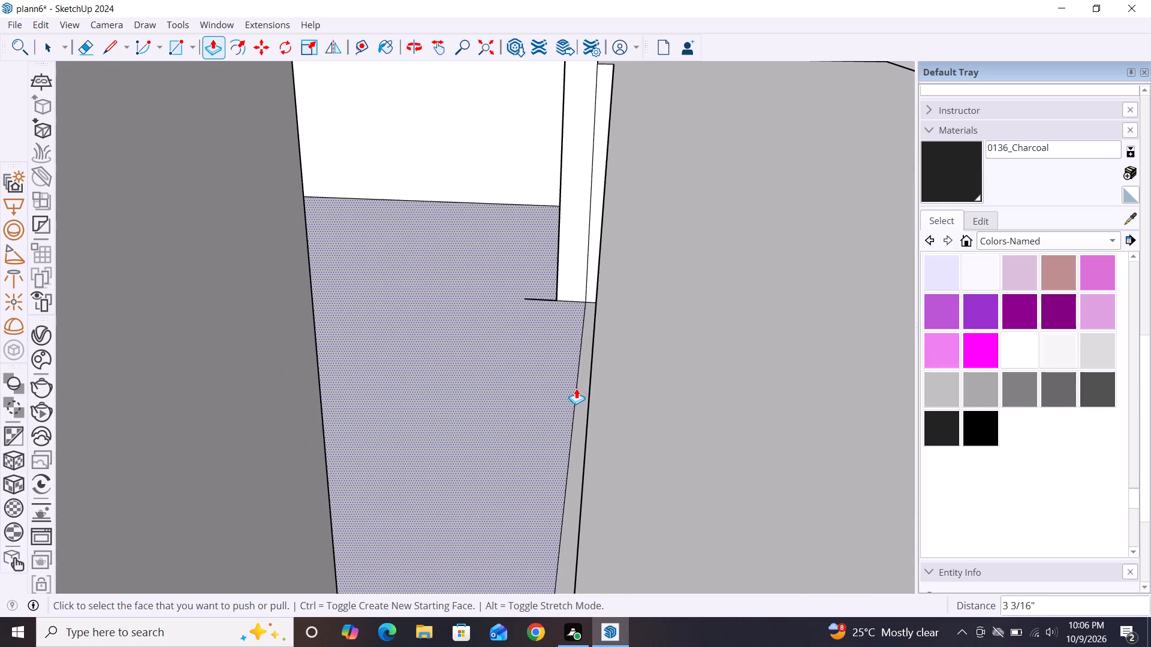
middle_drag(558, 418, 591, 426)
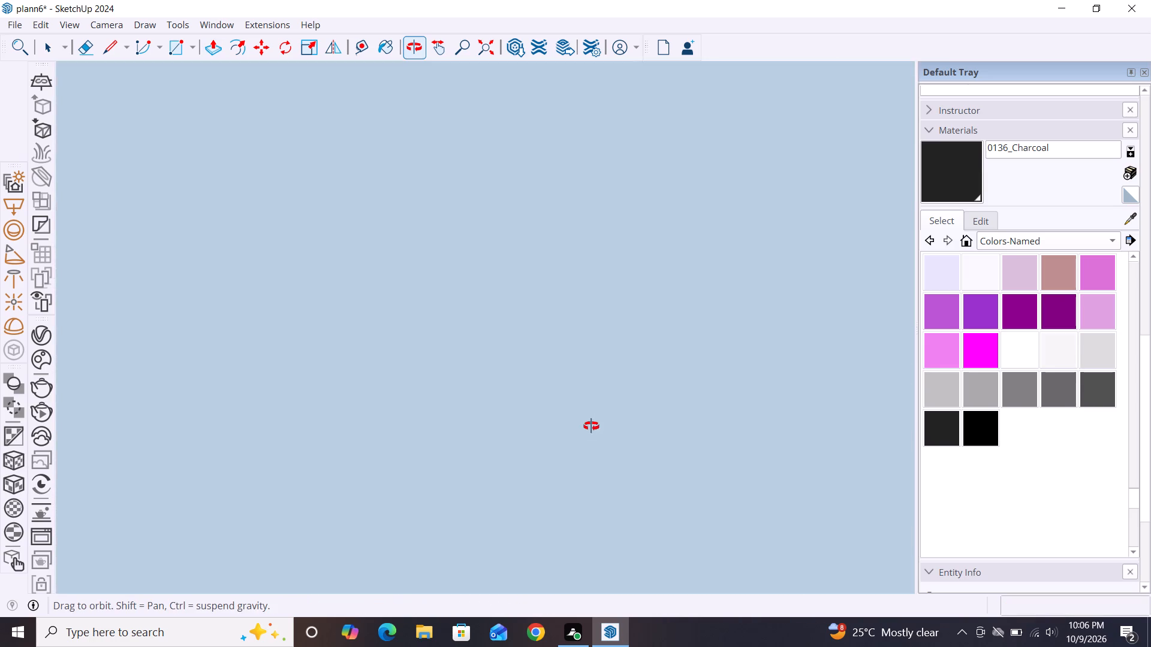
middle_drag(591, 426, 553, 428)
scroll(529, 419, up, 6)
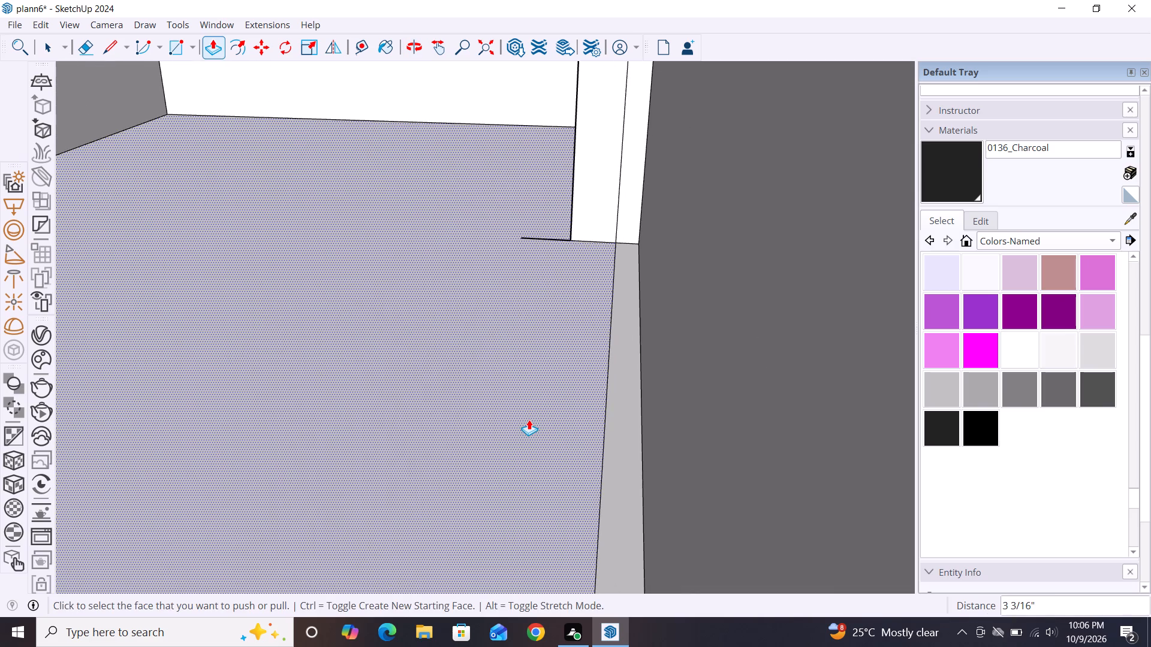
click(697, 408)
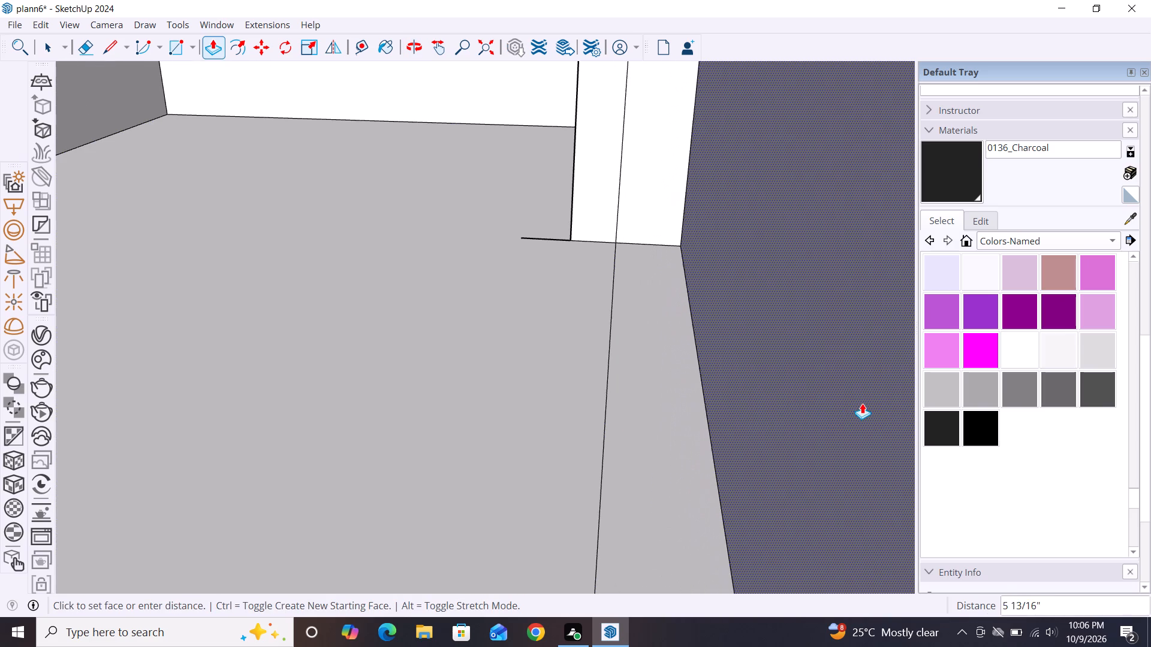
click(903, 386)
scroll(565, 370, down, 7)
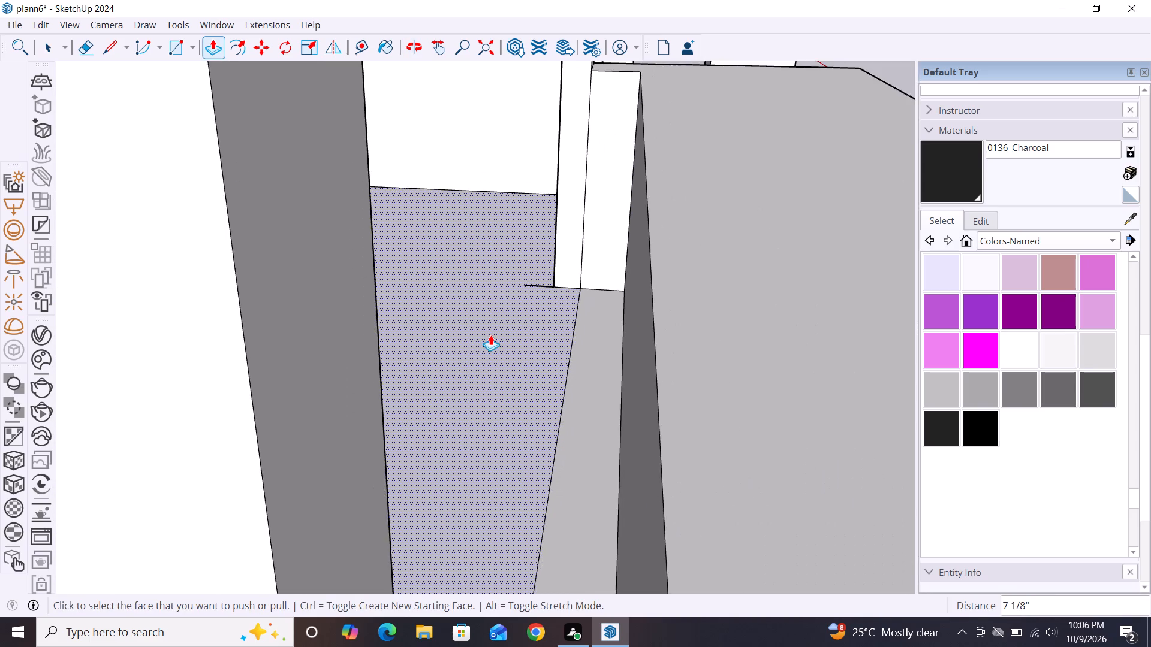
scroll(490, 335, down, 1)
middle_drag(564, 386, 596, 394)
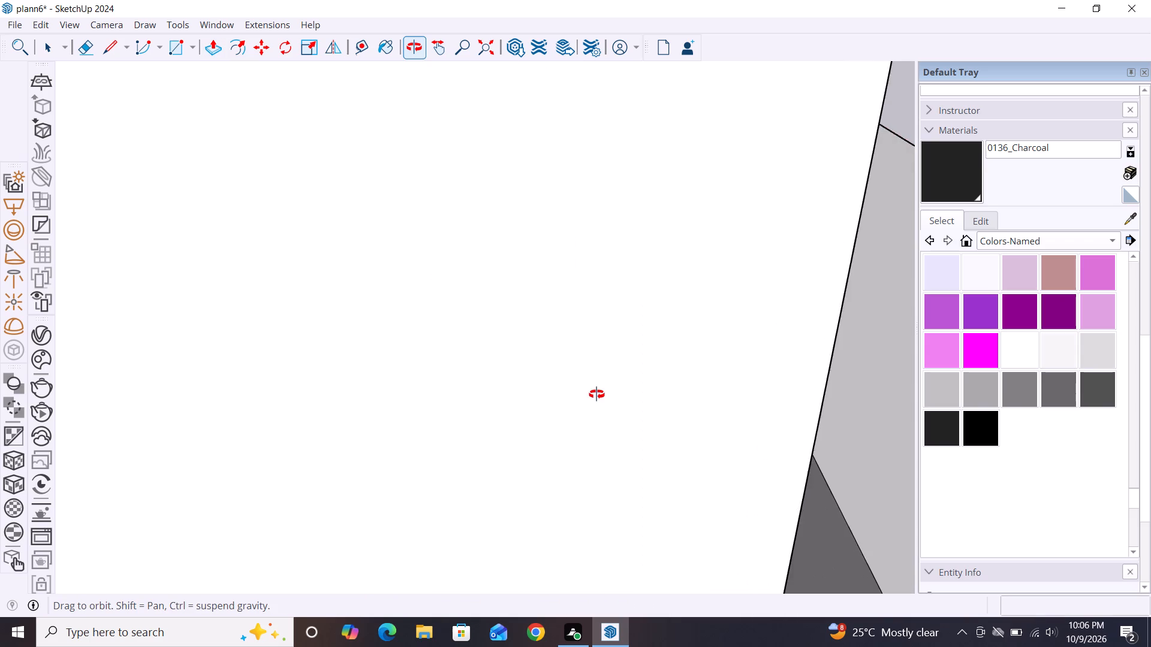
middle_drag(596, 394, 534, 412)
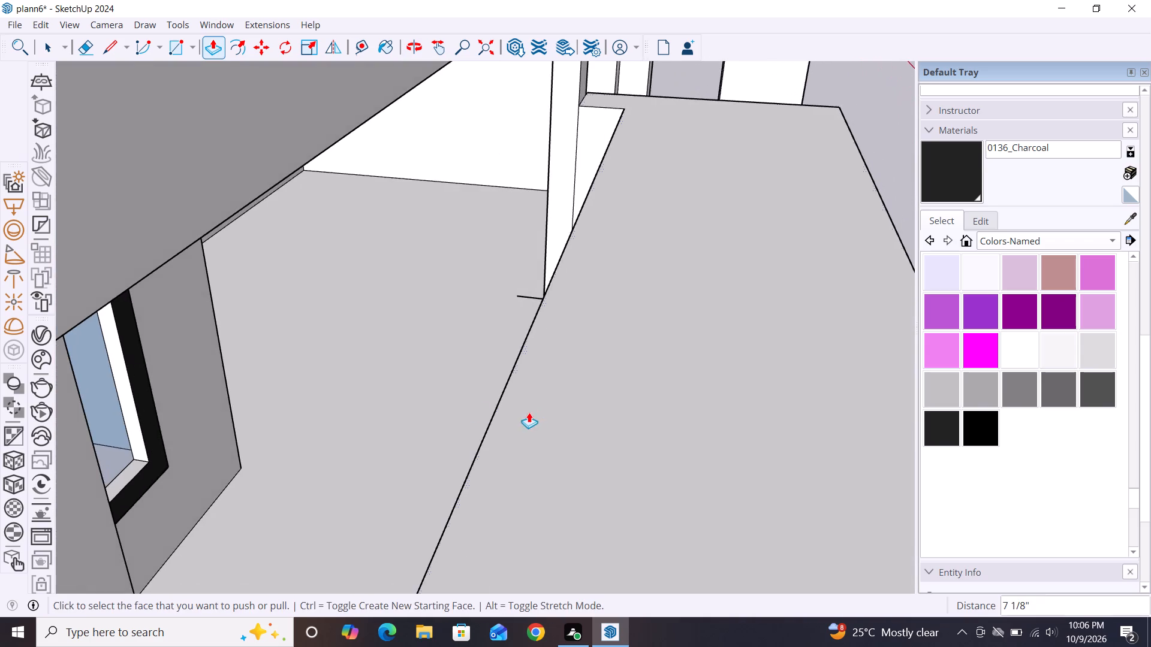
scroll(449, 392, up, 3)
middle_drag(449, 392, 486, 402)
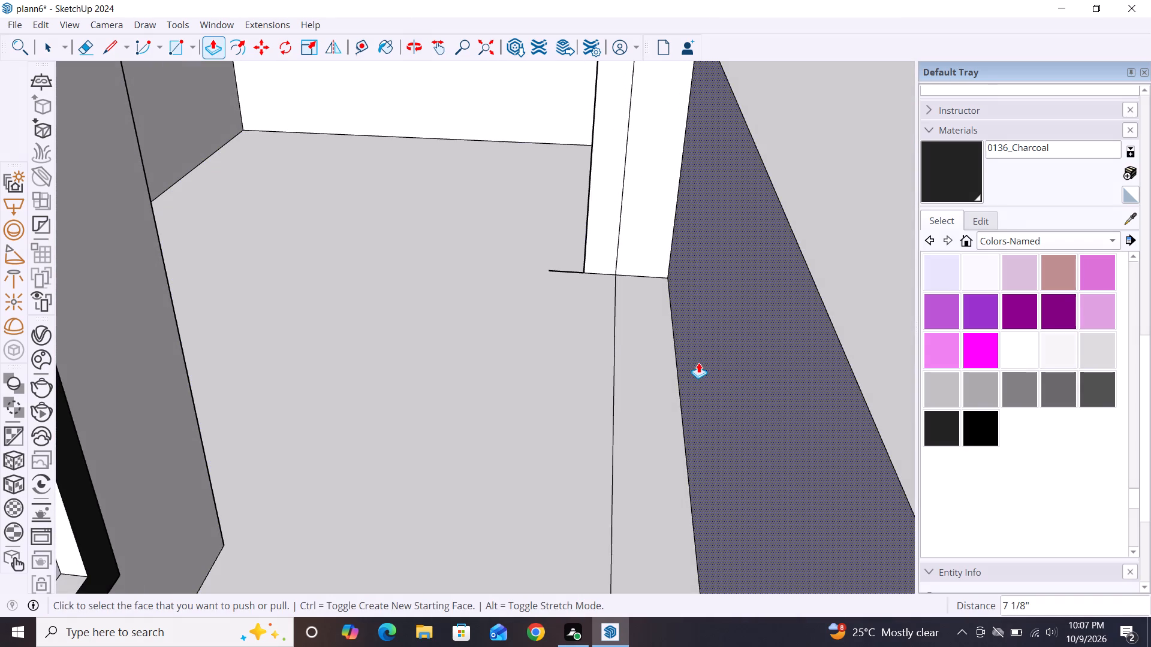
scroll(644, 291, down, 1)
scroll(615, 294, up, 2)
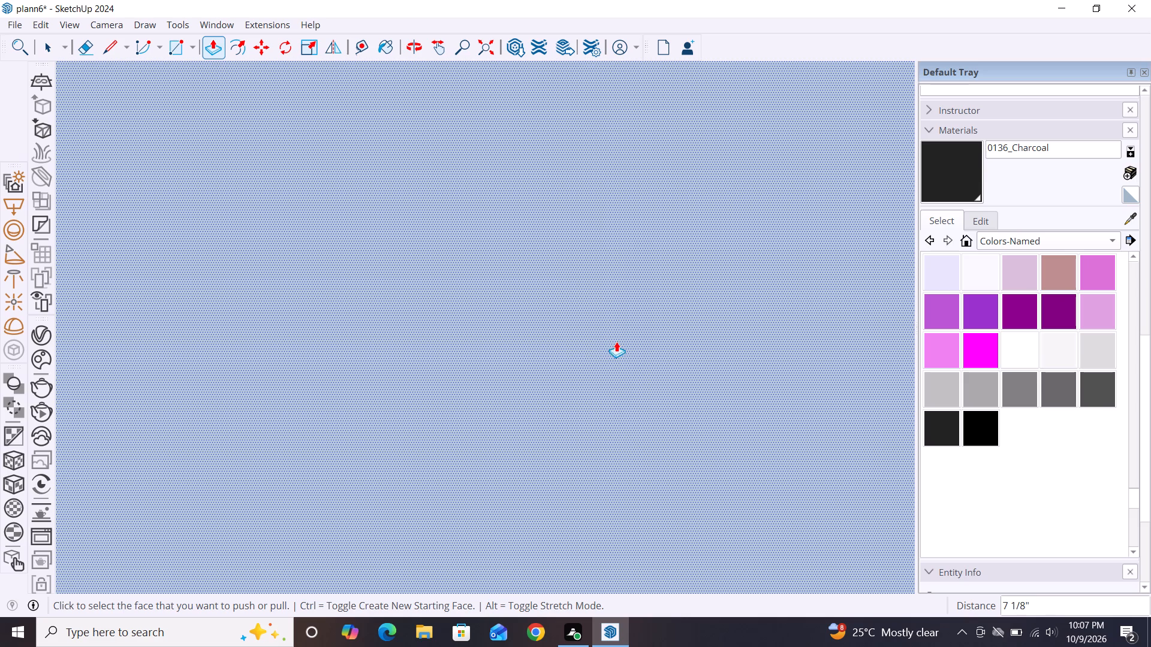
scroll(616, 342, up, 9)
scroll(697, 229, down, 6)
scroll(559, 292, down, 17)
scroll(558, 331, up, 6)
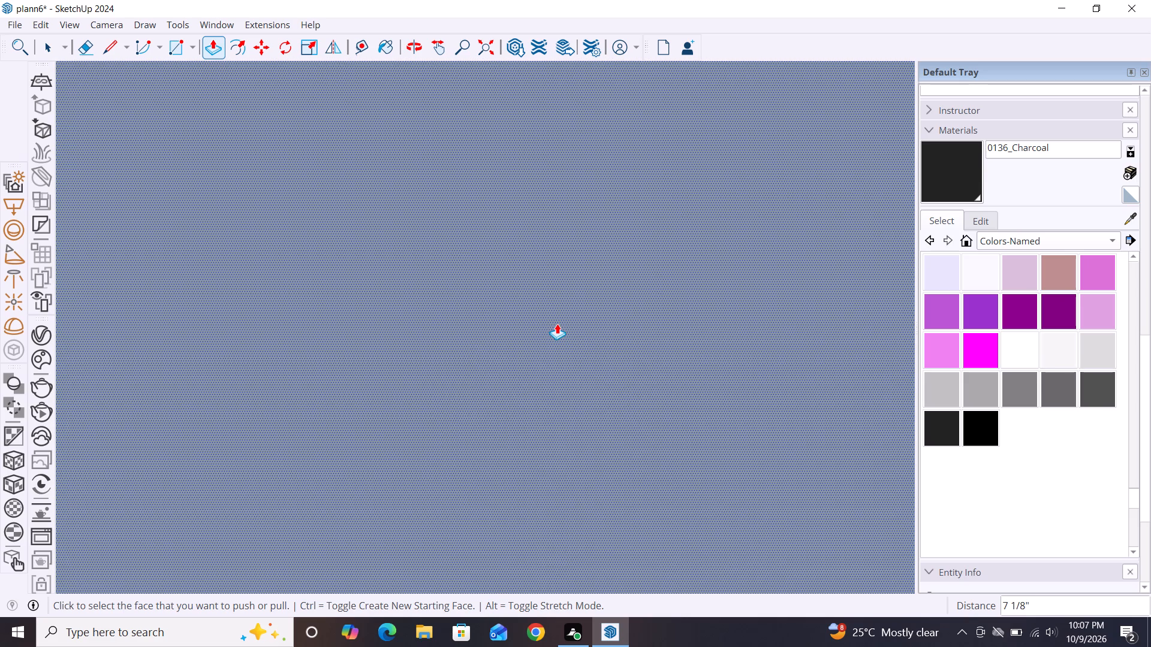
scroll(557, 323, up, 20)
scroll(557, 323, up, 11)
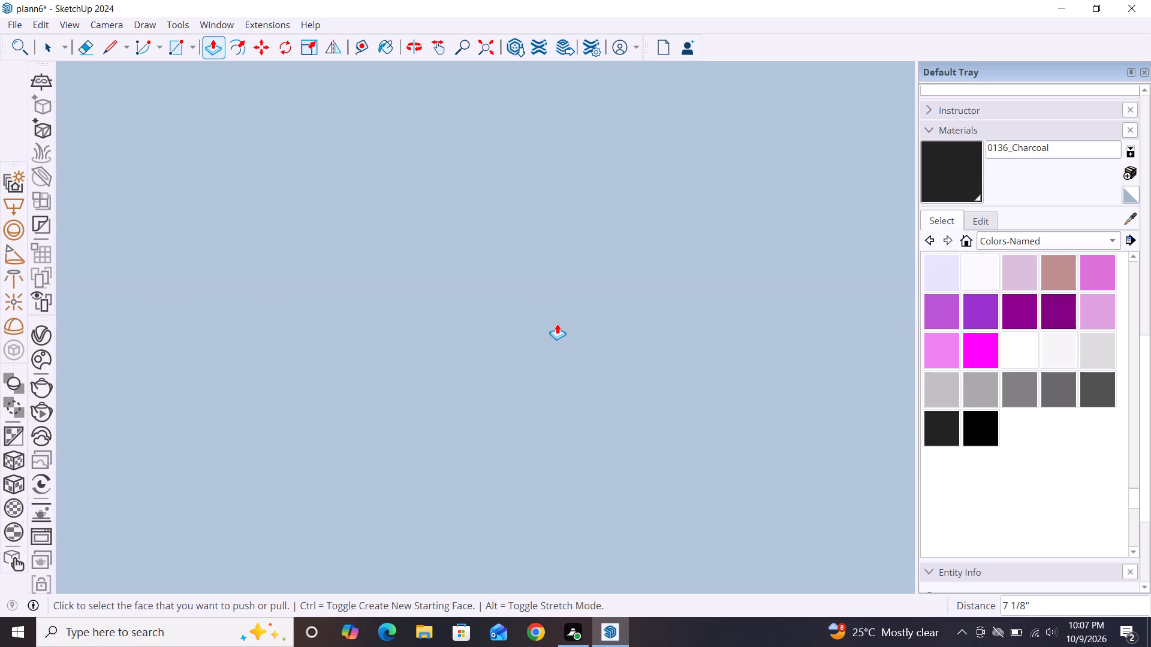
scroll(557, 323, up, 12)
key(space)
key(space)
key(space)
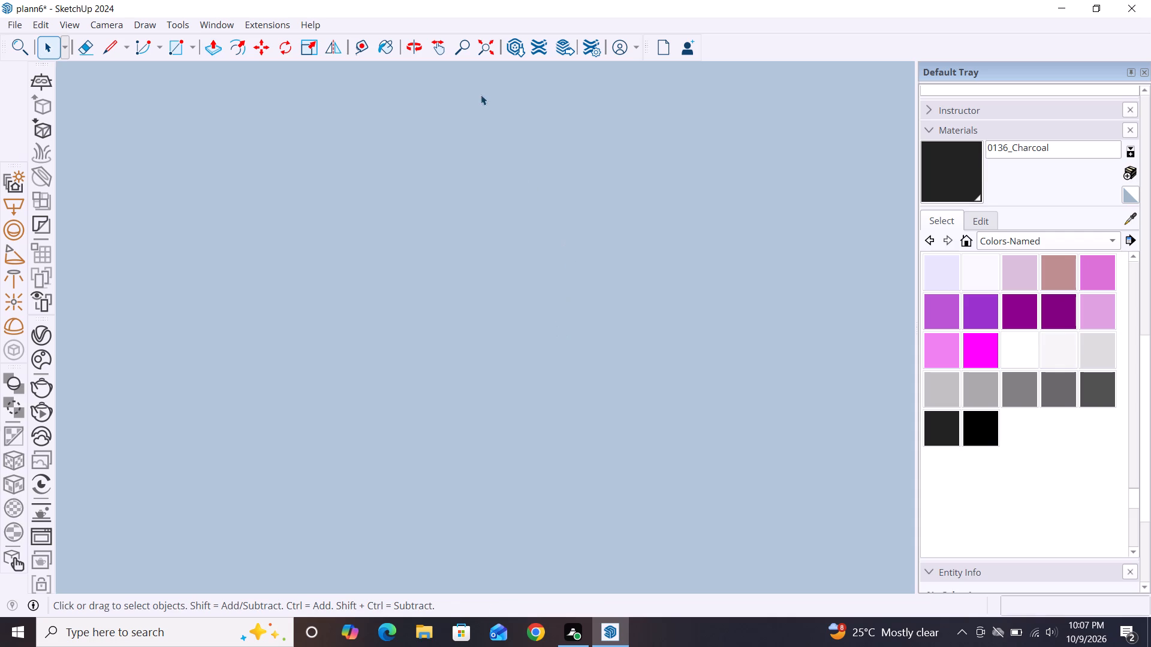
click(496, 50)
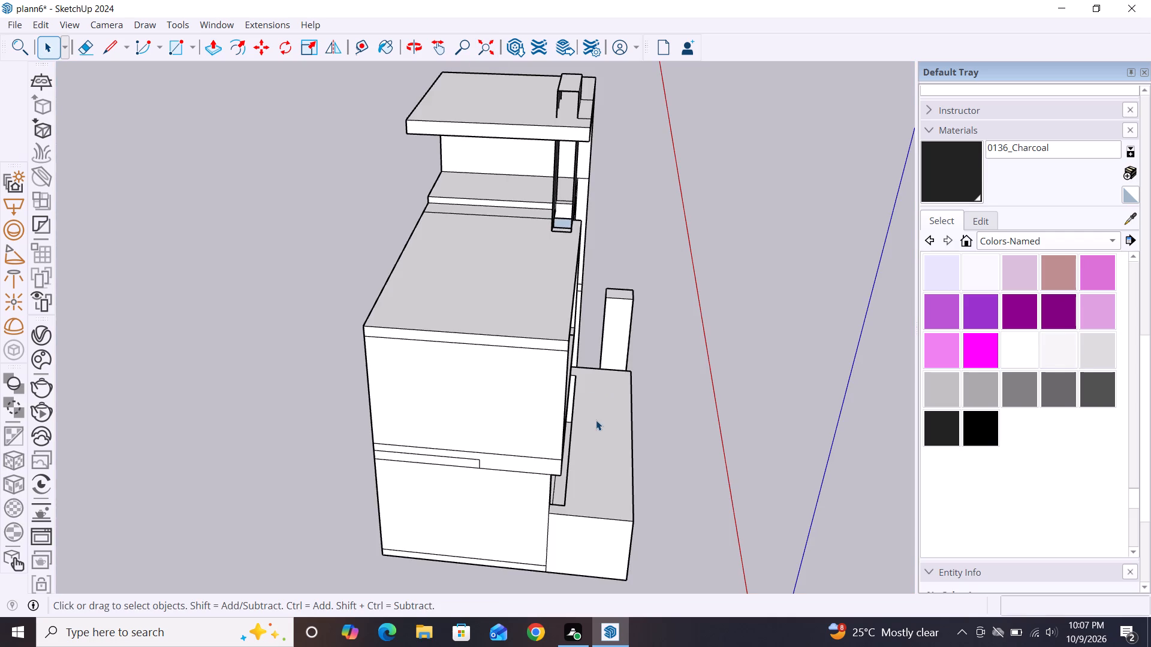
Push the house-facing back face of the low front wall about 10 7/16" toward the front to thin it.
middle_drag(596, 420, 428, 415)
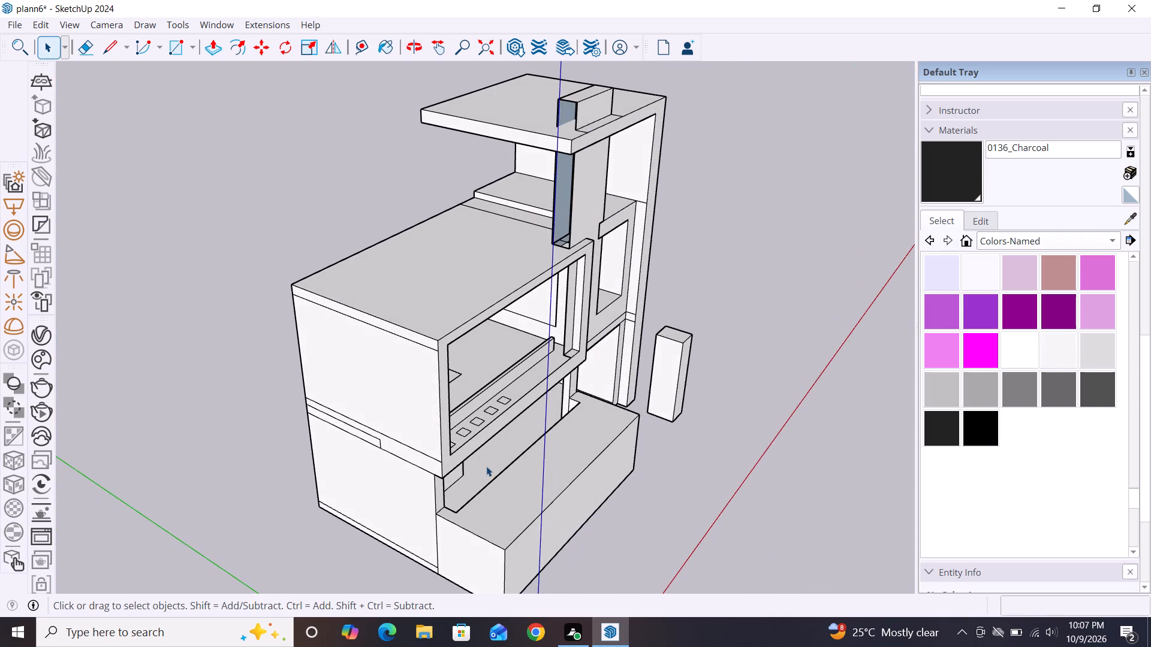
scroll(486, 466, up, 9)
middle_drag(455, 509, 555, 518)
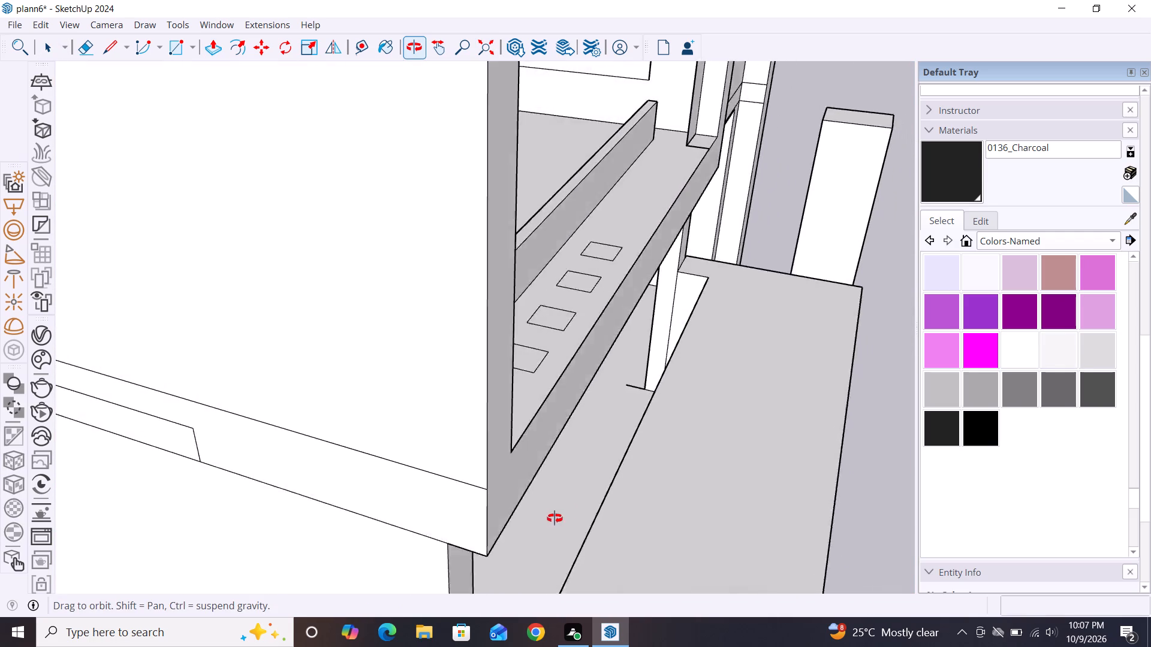
middle_drag(555, 518, 585, 513)
scroll(641, 536, up, 10)
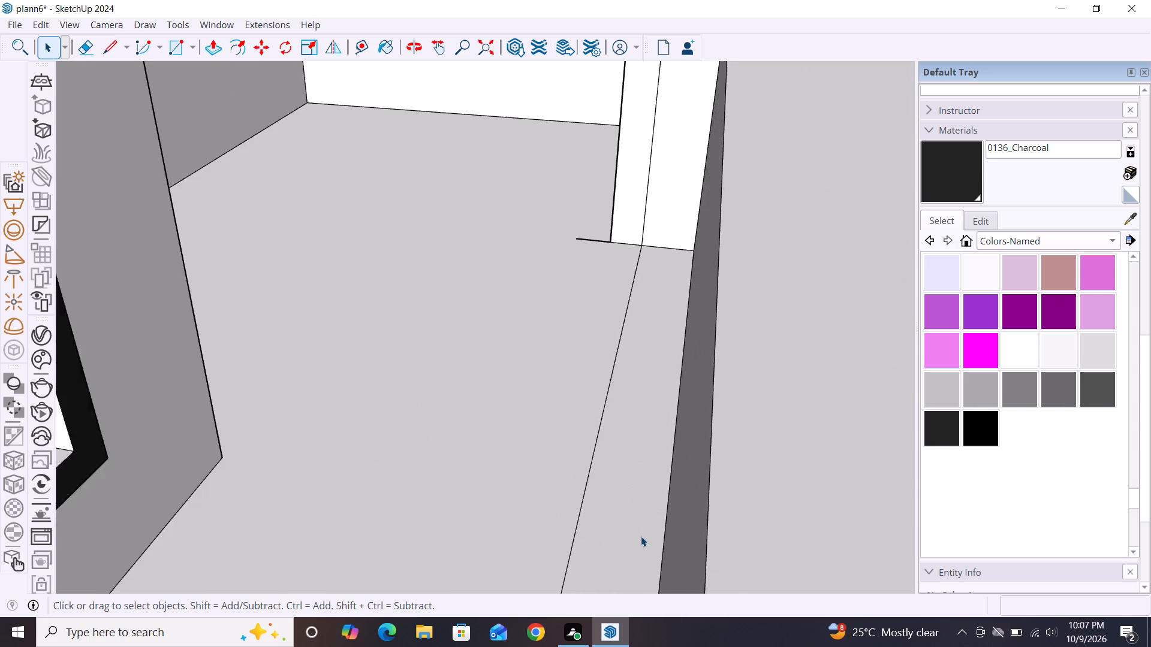
middle_drag(641, 536, 649, 538)
key(p)
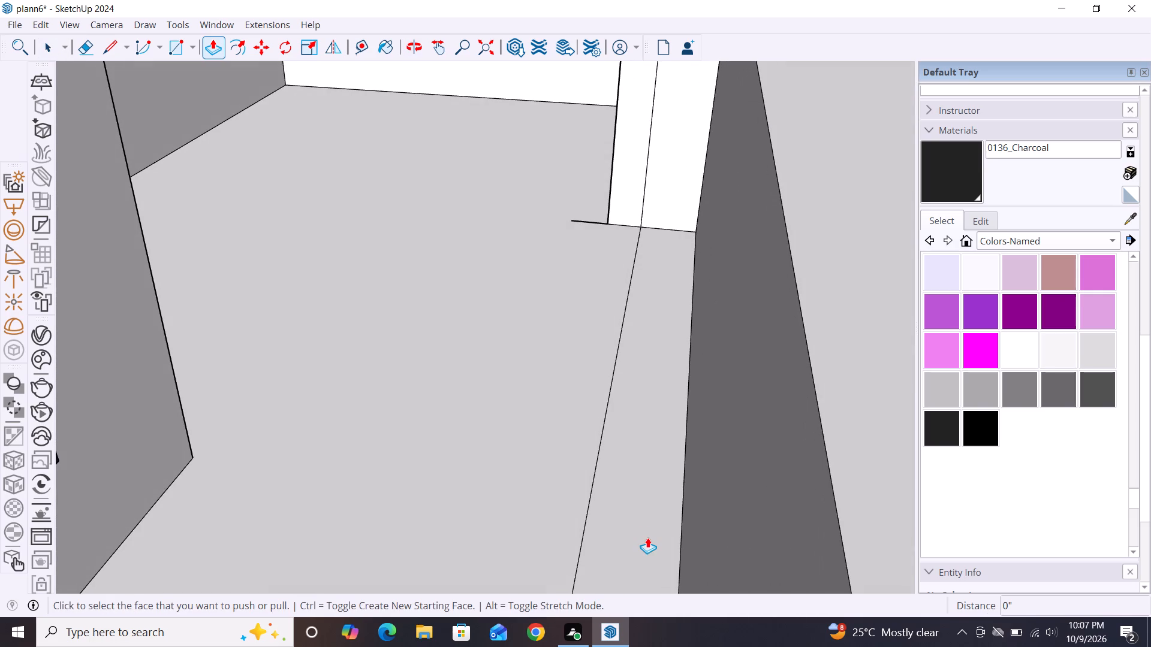
click(719, 488)
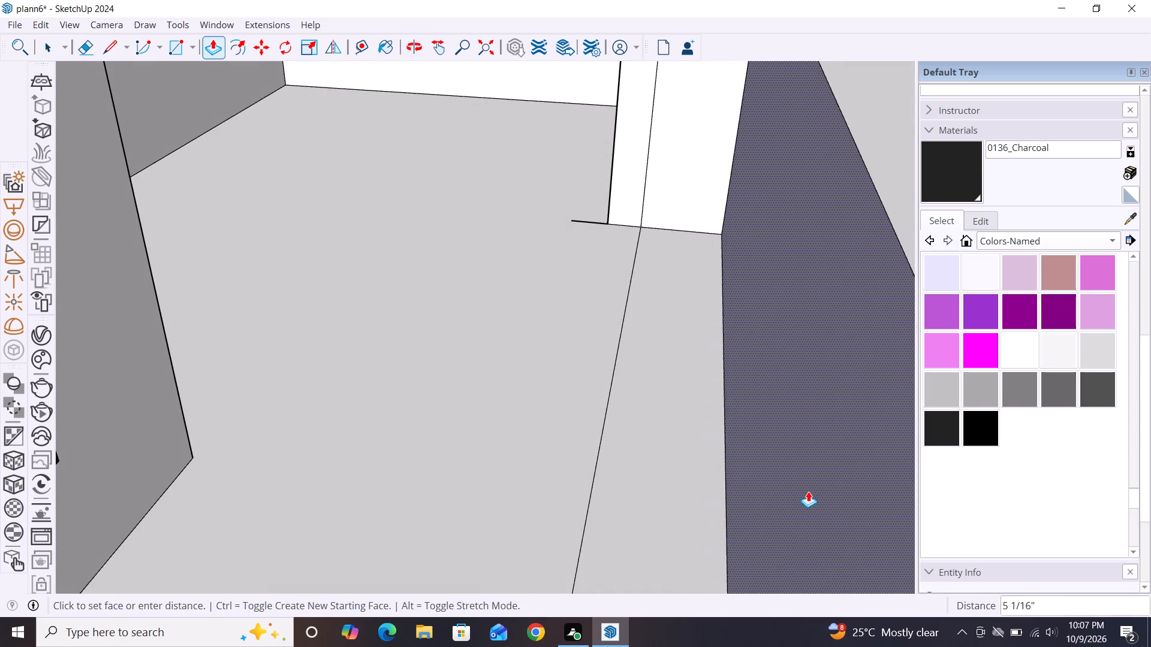
click(891, 477)
Push the low front wall's house-facing back face about 1' 4 7/16" further toward the front.
scroll(546, 421, down, 4)
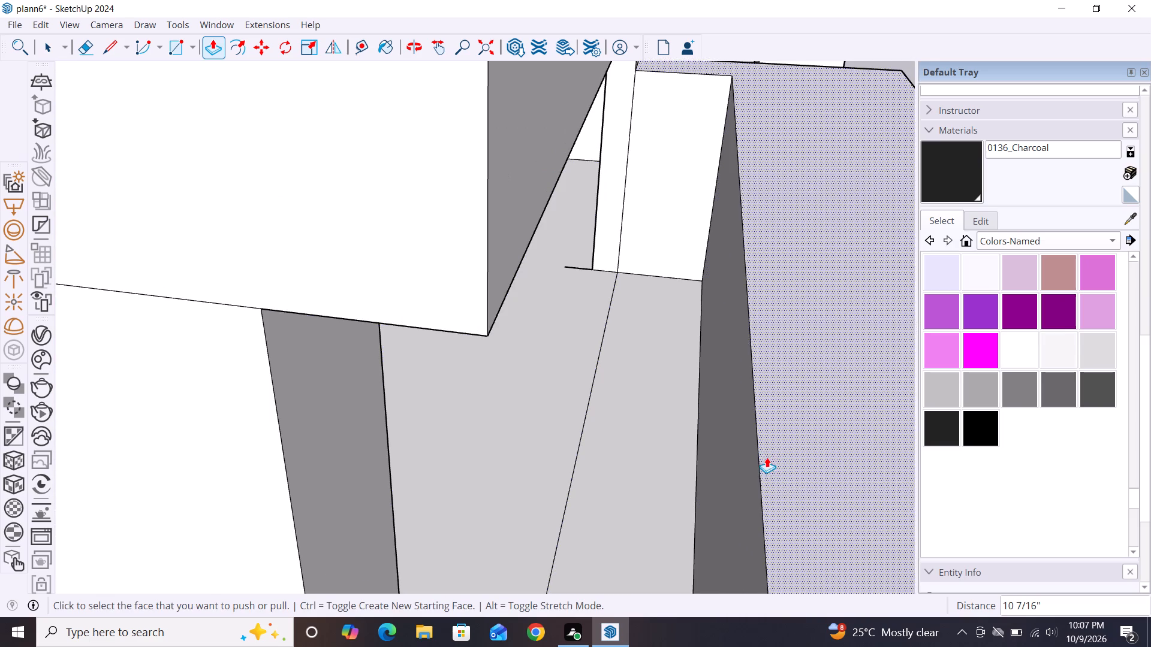
click(730, 462)
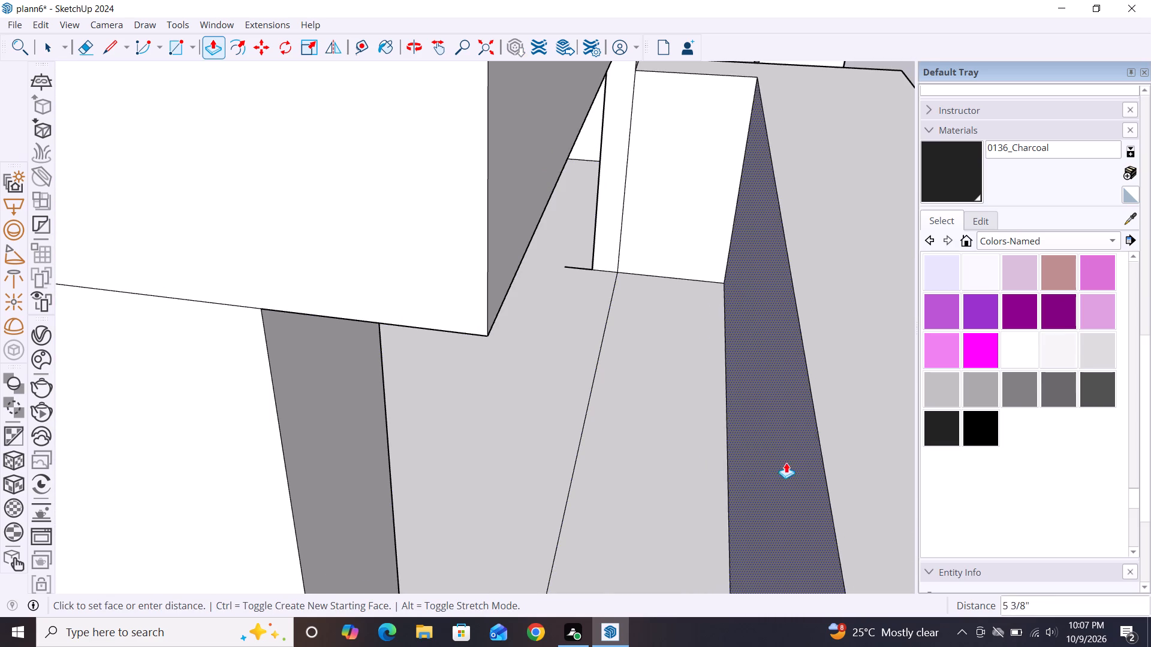
click(888, 454)
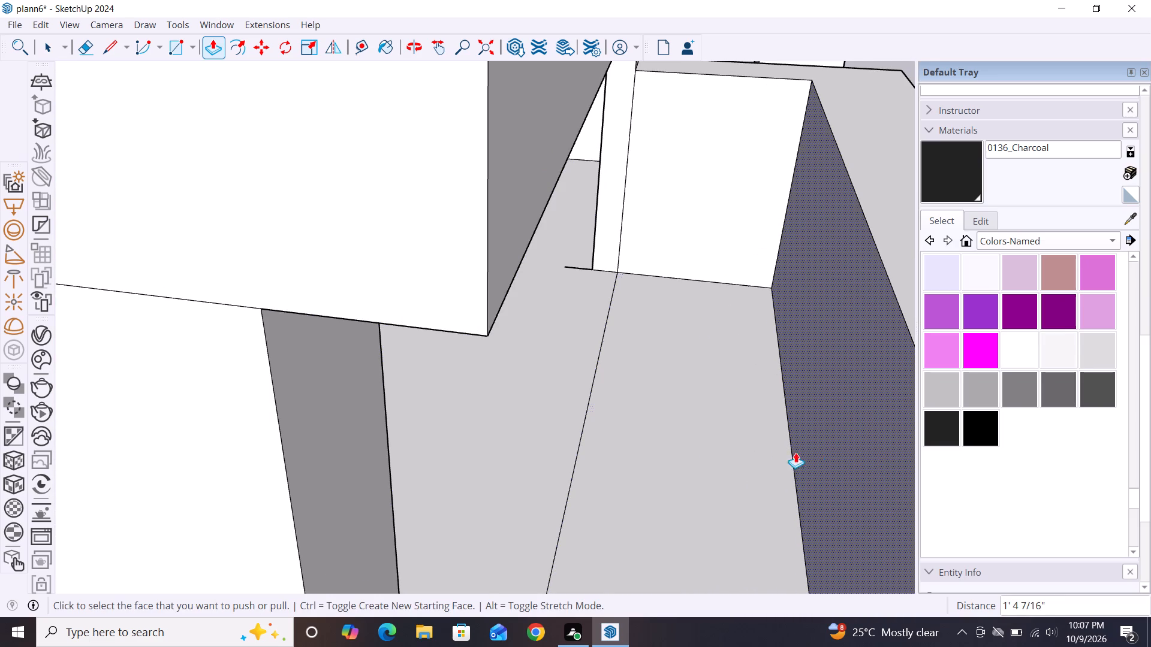
Thin the low front wall again by pushing its inner back face about 1' 3/8" toward the front.
scroll(656, 433, down, 3)
middle_drag(638, 384, 639, 379)
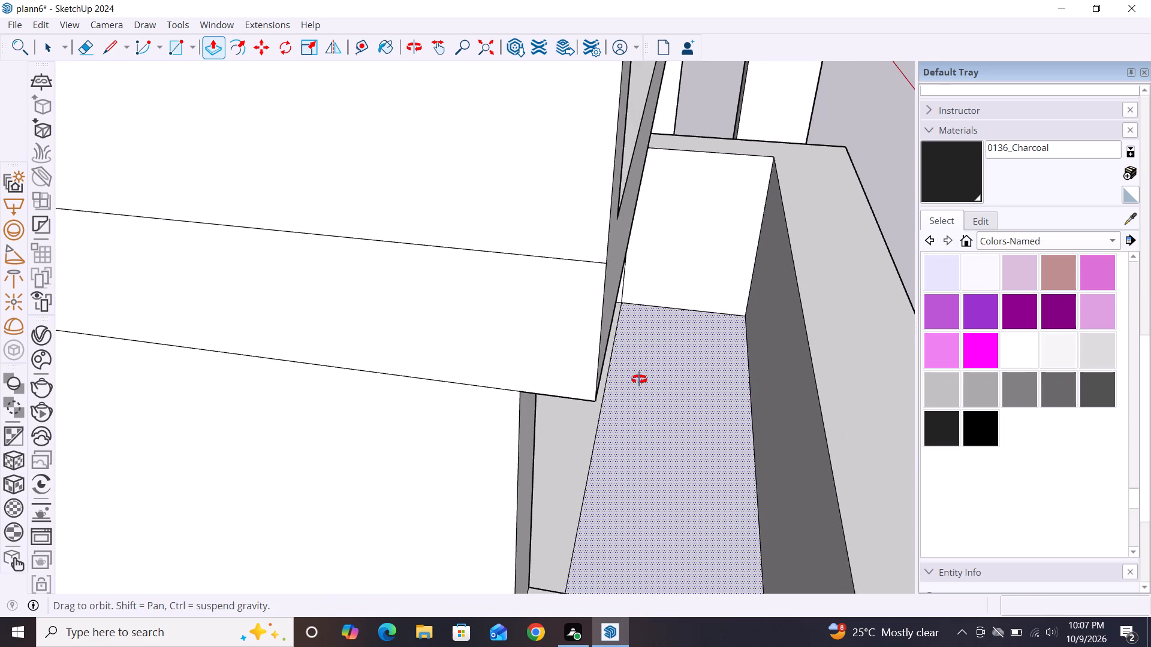
middle_drag(639, 379, 587, 344)
scroll(568, 344, up, 3)
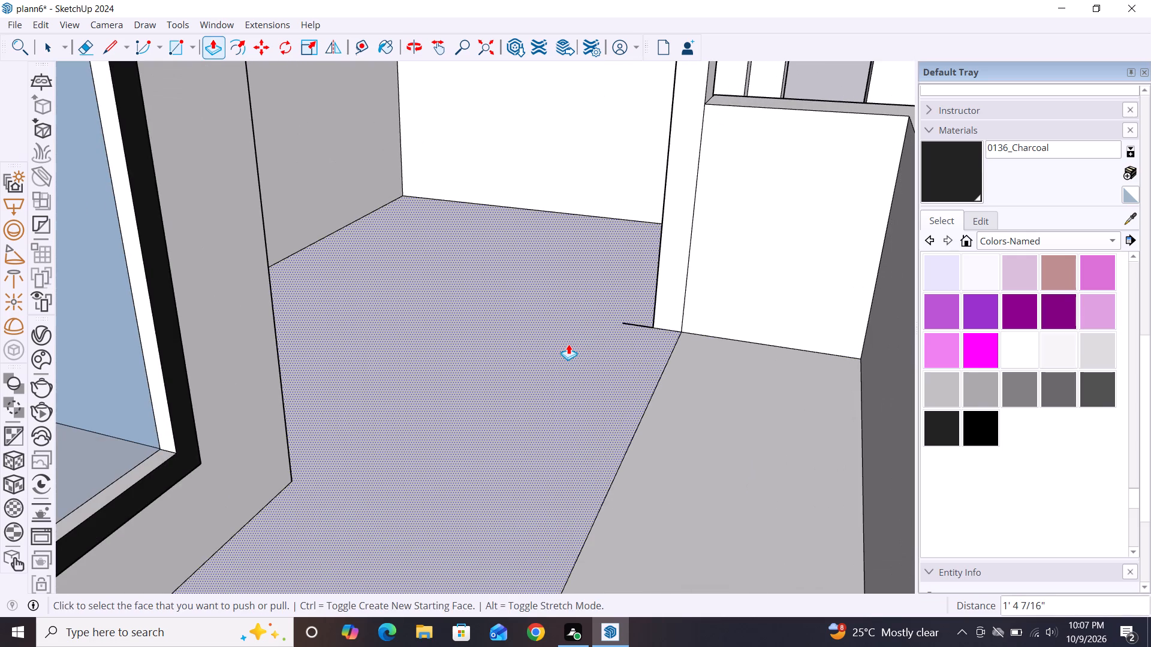
scroll(498, 352, down, 3)
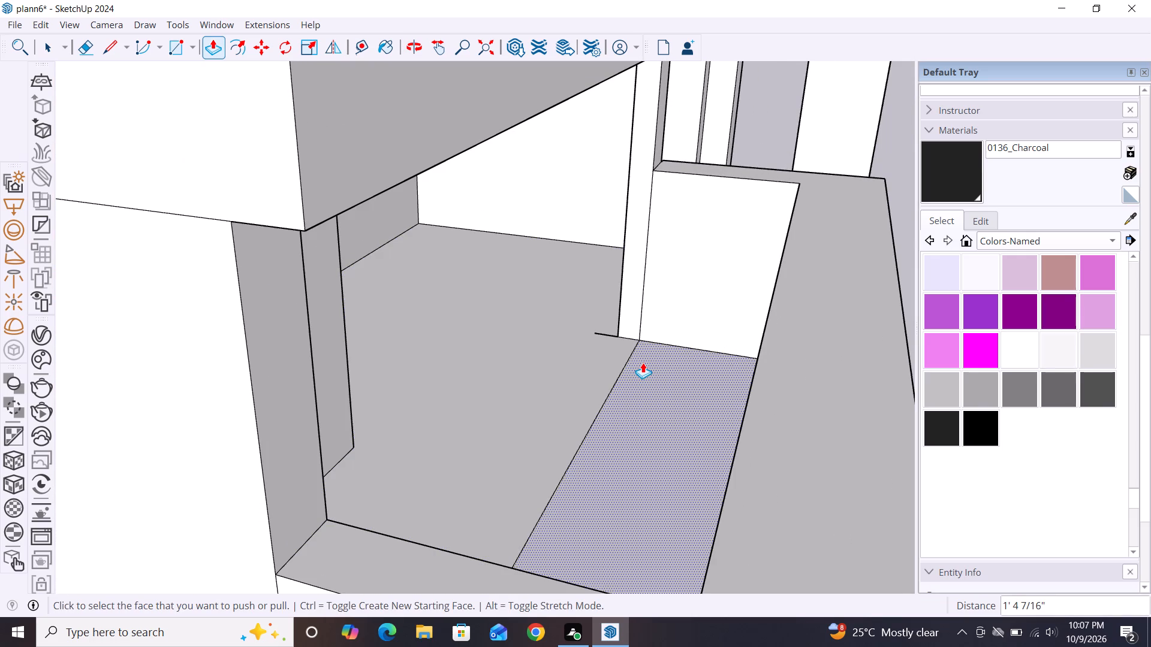
scroll(587, 336, up, 2)
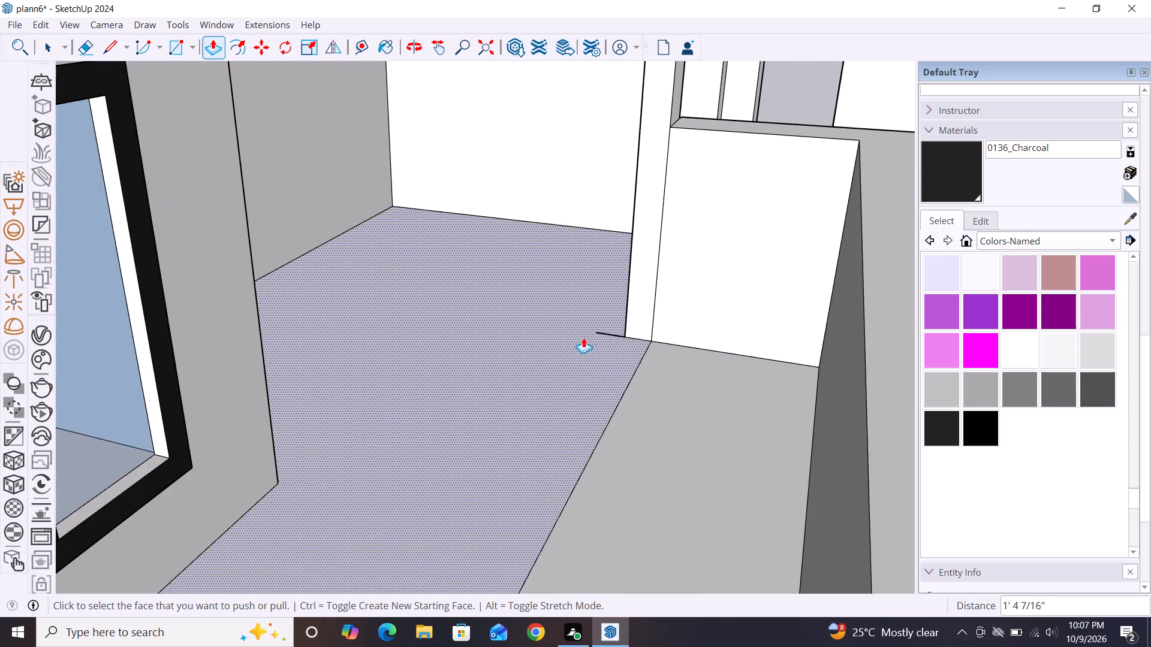
middle_drag(580, 339, 546, 349)
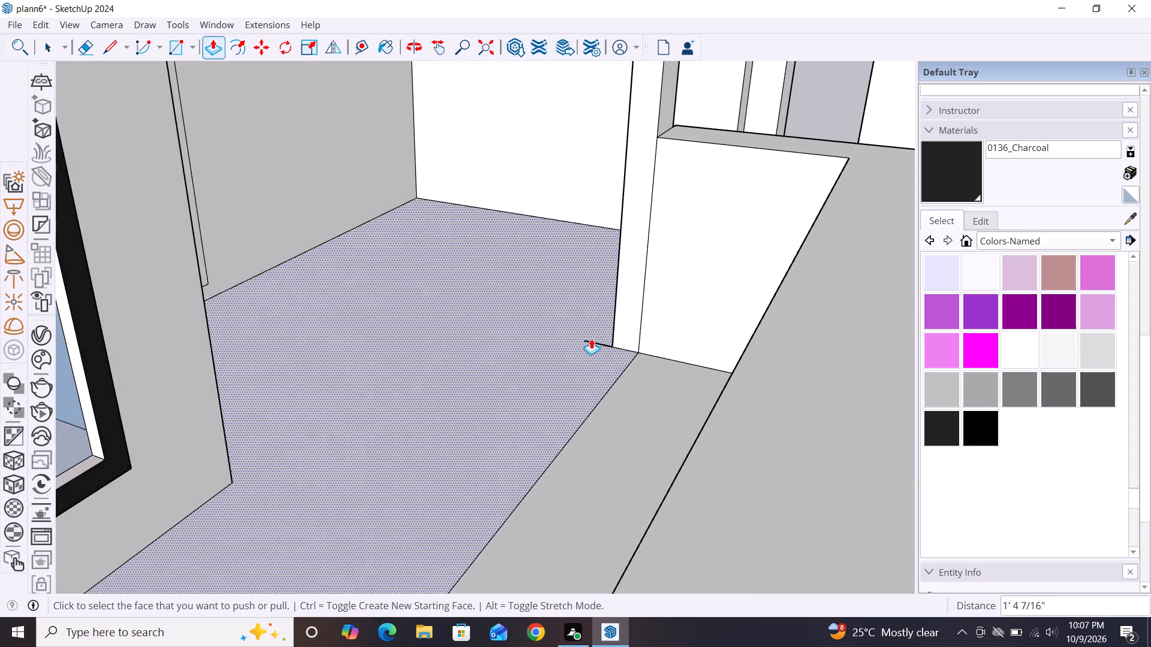
scroll(761, 219, down, 7)
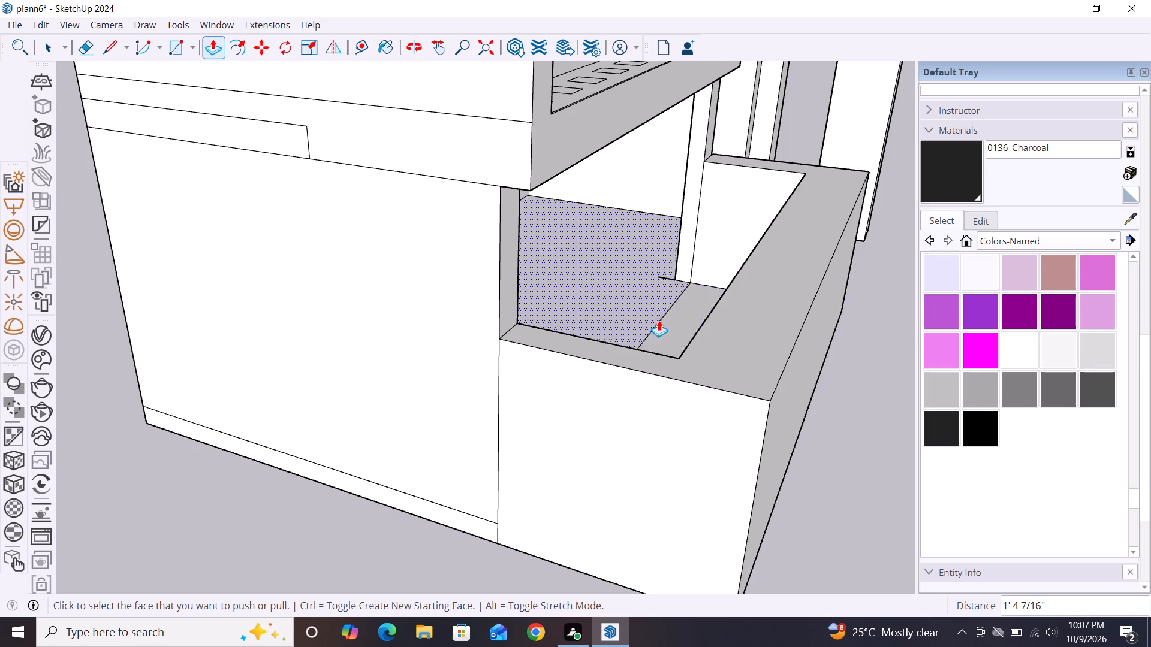
scroll(661, 292, up, 4)
middle_drag(662, 304, 692, 313)
scroll(583, 282, down, 2)
middle_drag(738, 356, 787, 364)
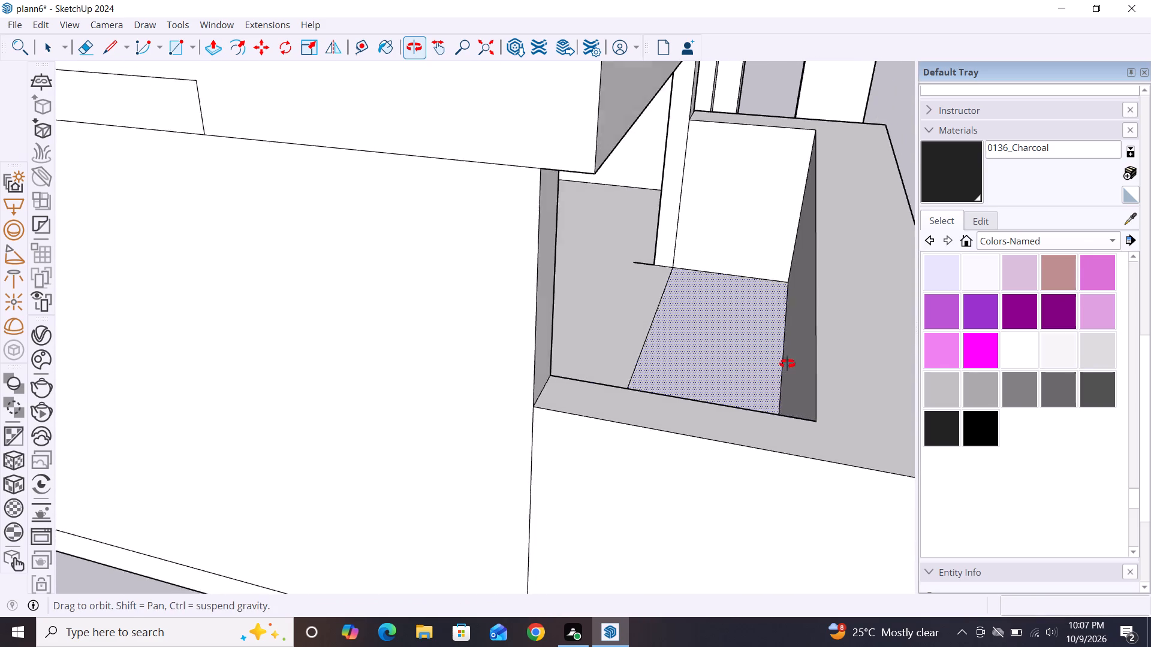
middle_drag(787, 364, 751, 355)
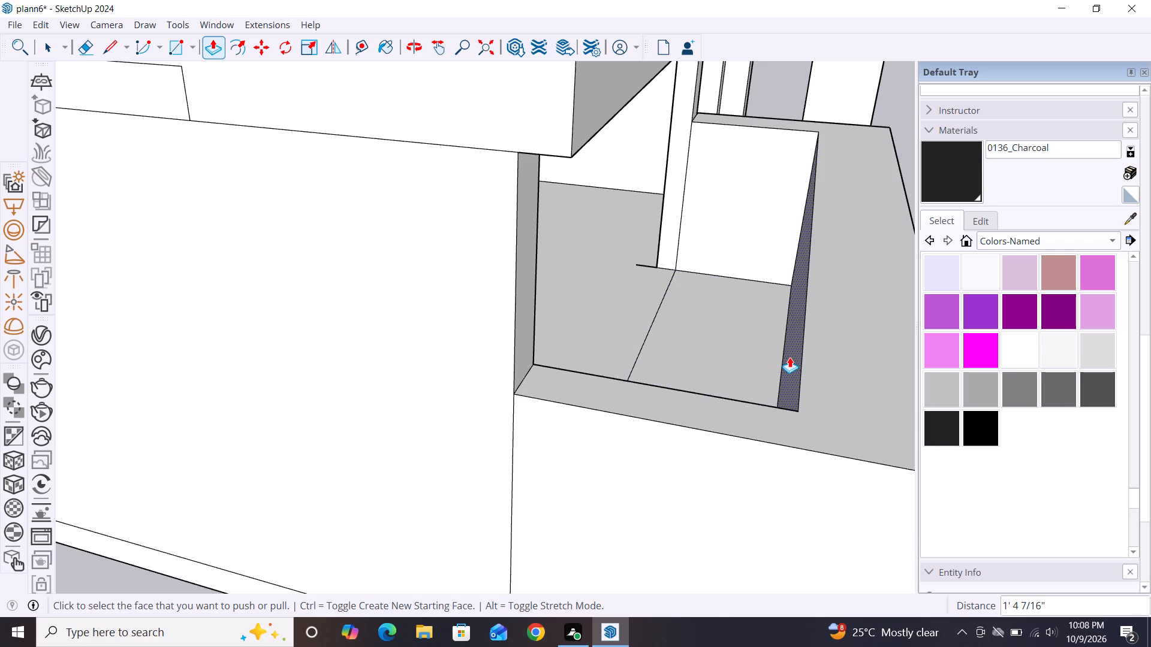
click(790, 357)
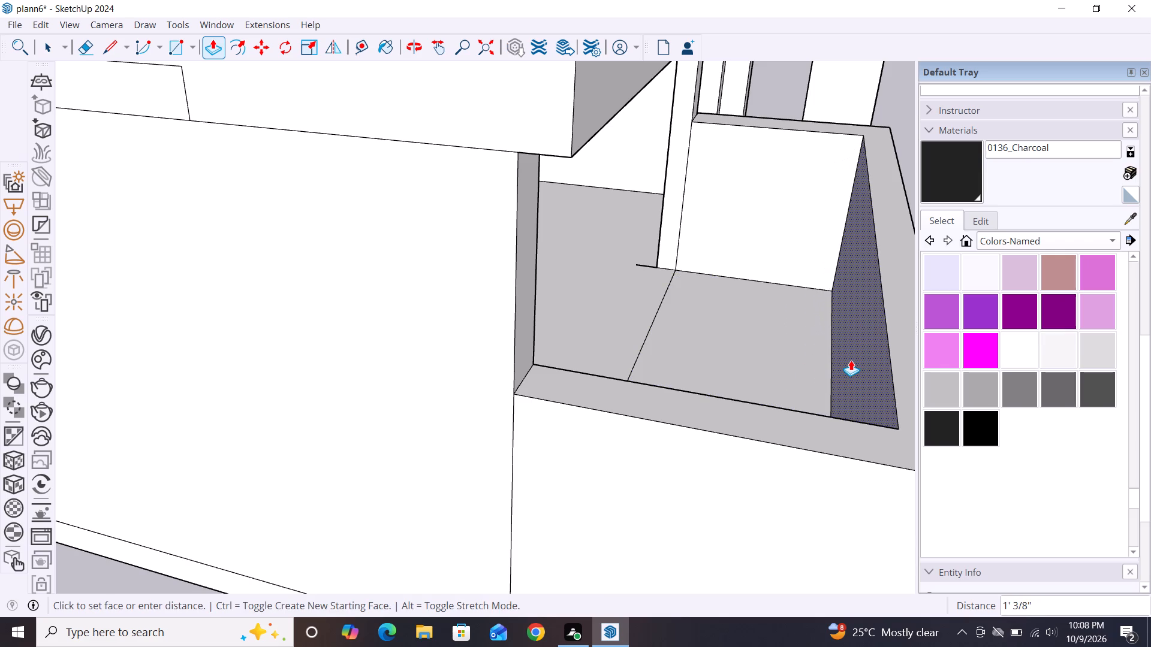
click(855, 361)
key(space)
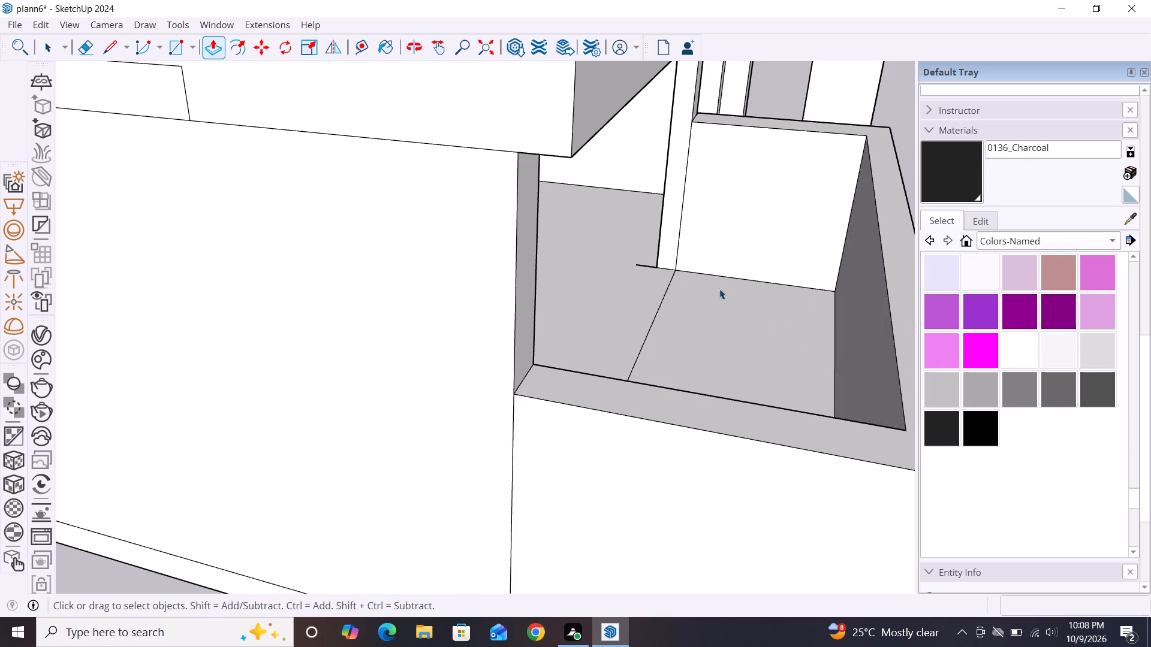
Push the low wall's outer end face, on the side nearest the corner pillar, inward by about 8".
scroll(683, 256, down, 7)
middle_drag(813, 422, 451, 370)
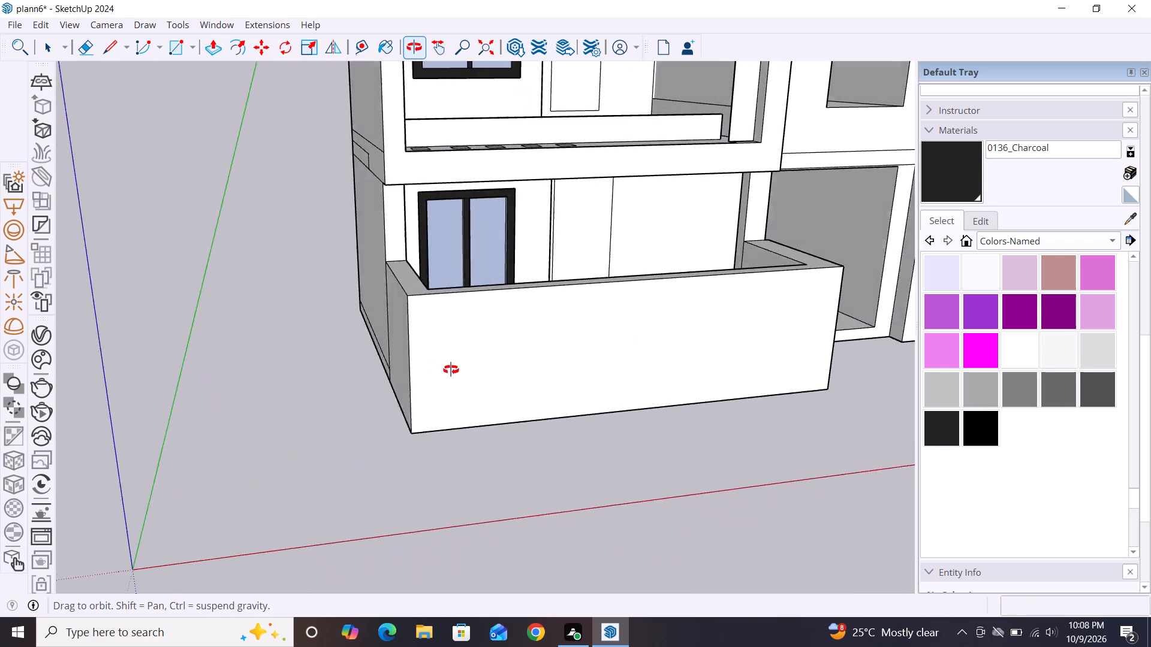
middle_drag(451, 370, 381, 368)
scroll(295, 325, down, 3)
middle_drag(676, 337, 481, 382)
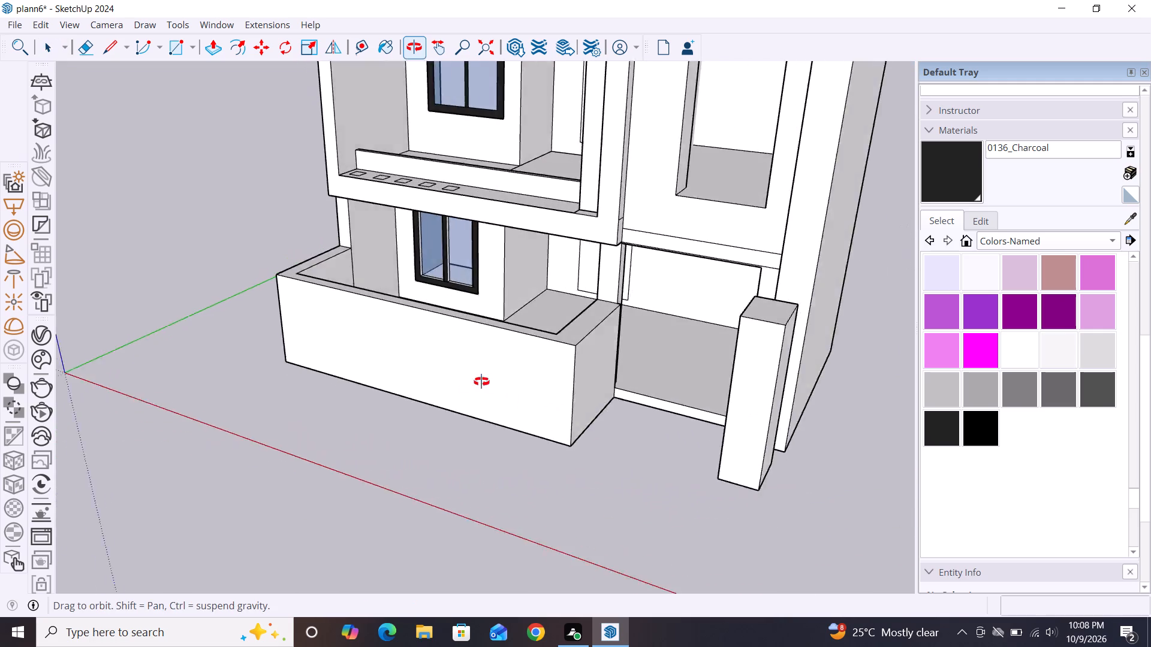
middle_drag(481, 382, 467, 382)
key(p)
click(577, 378)
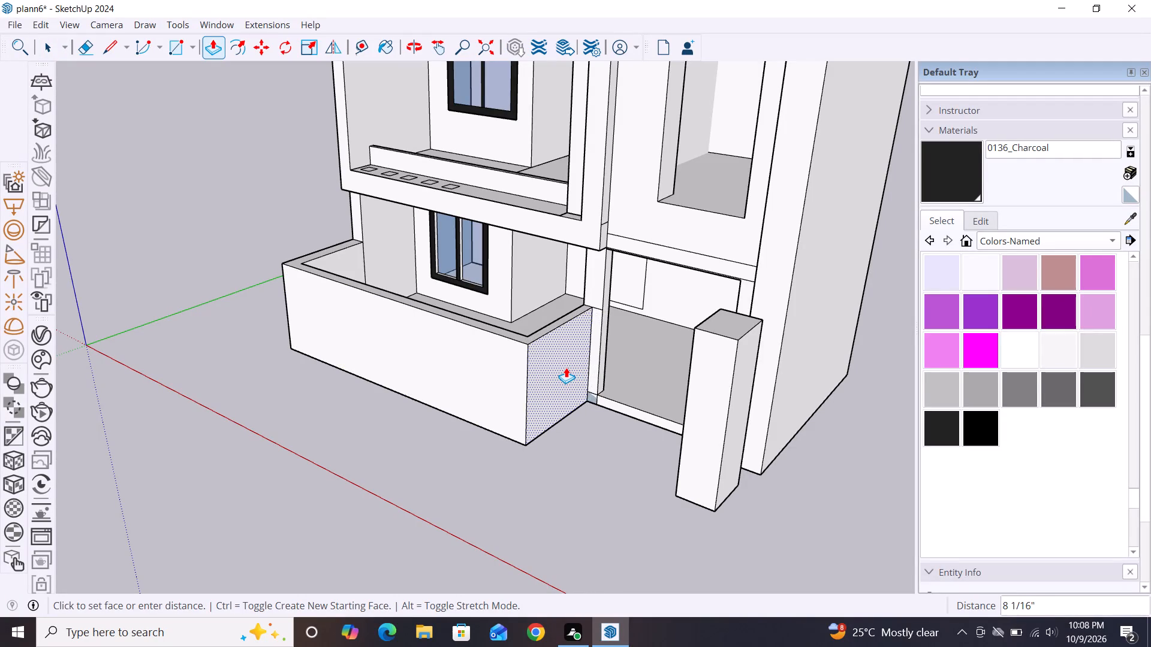
click(572, 368)
key(space)
Push/pull the inner face of the low wall's side section farthest from the pillar by about 1/2".
scroll(491, 394, down, 2)
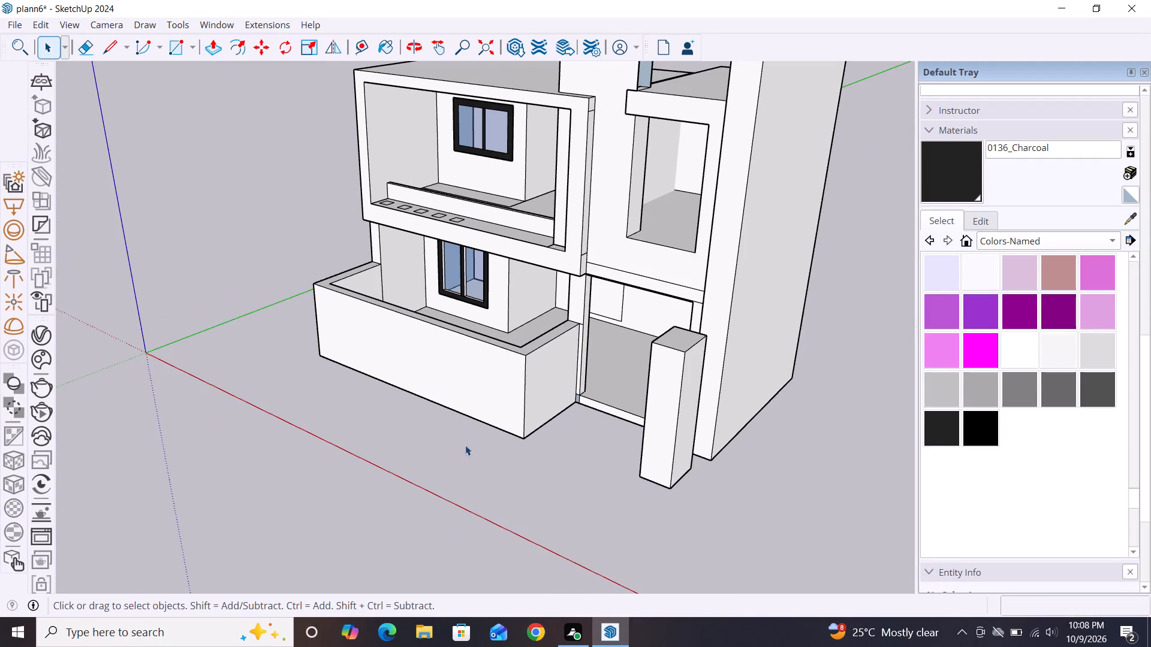
middle_drag(456, 461, 701, 427)
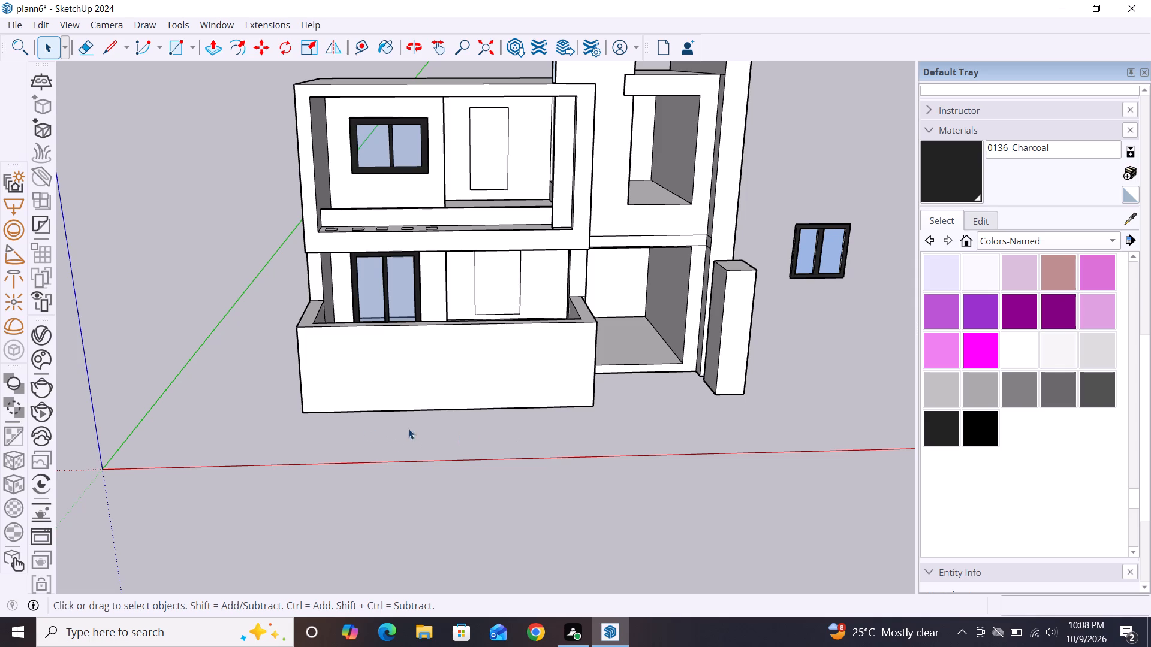
middle_drag(480, 433, 680, 433)
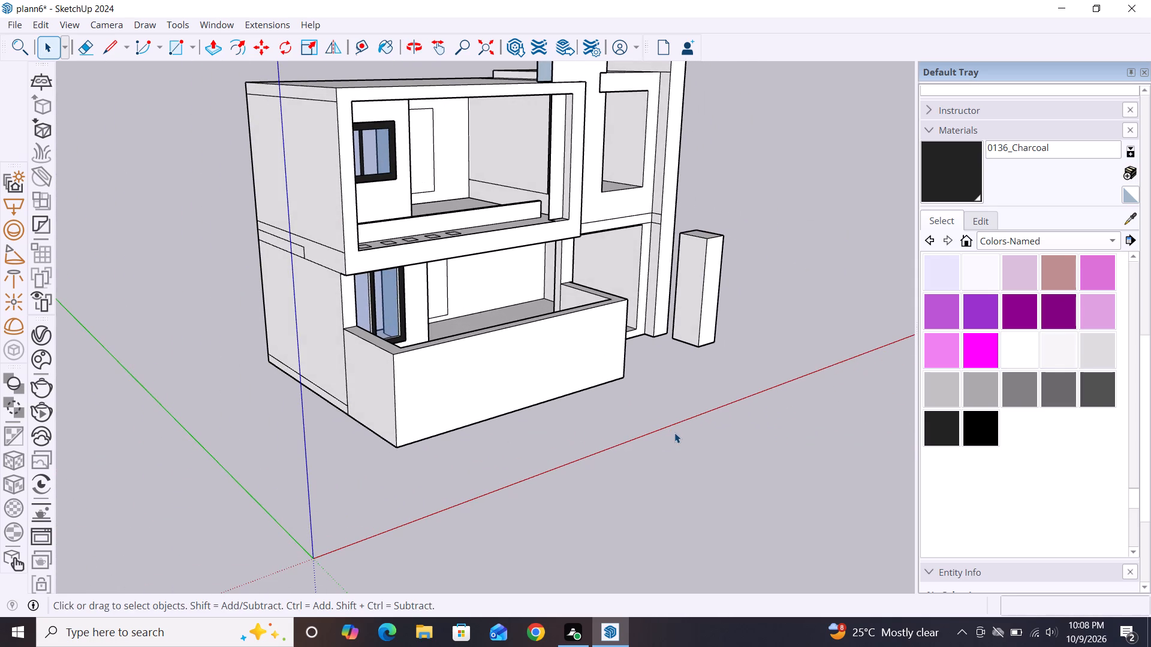
key(p)
middle_drag(471, 455, 141, 536)
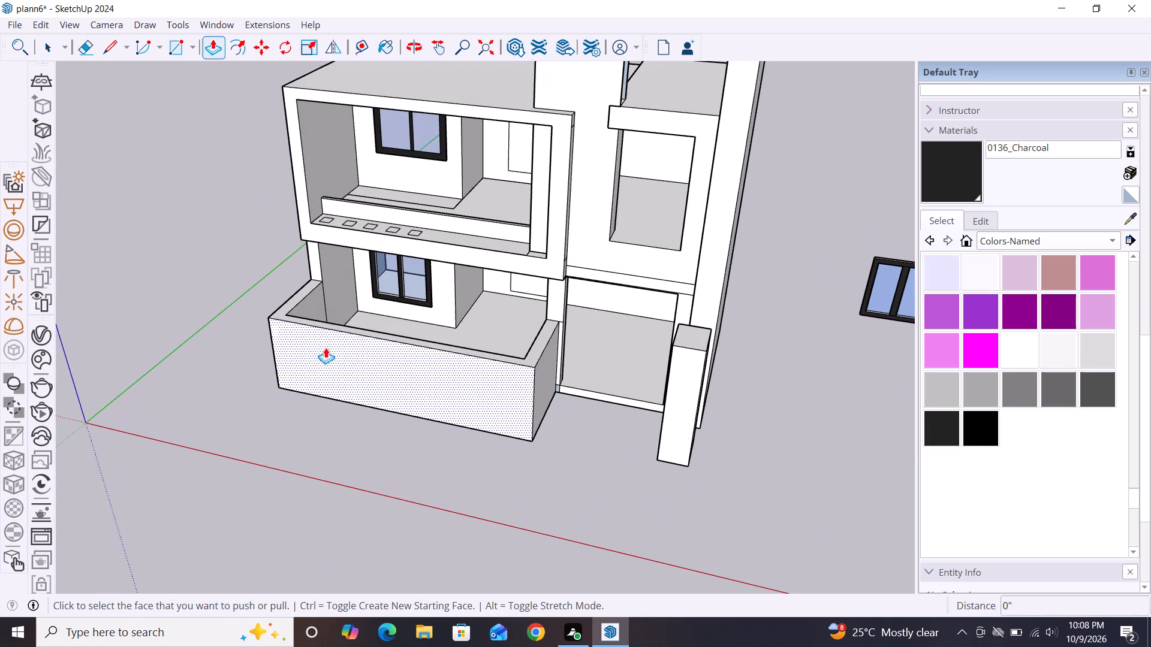
click(324, 311)
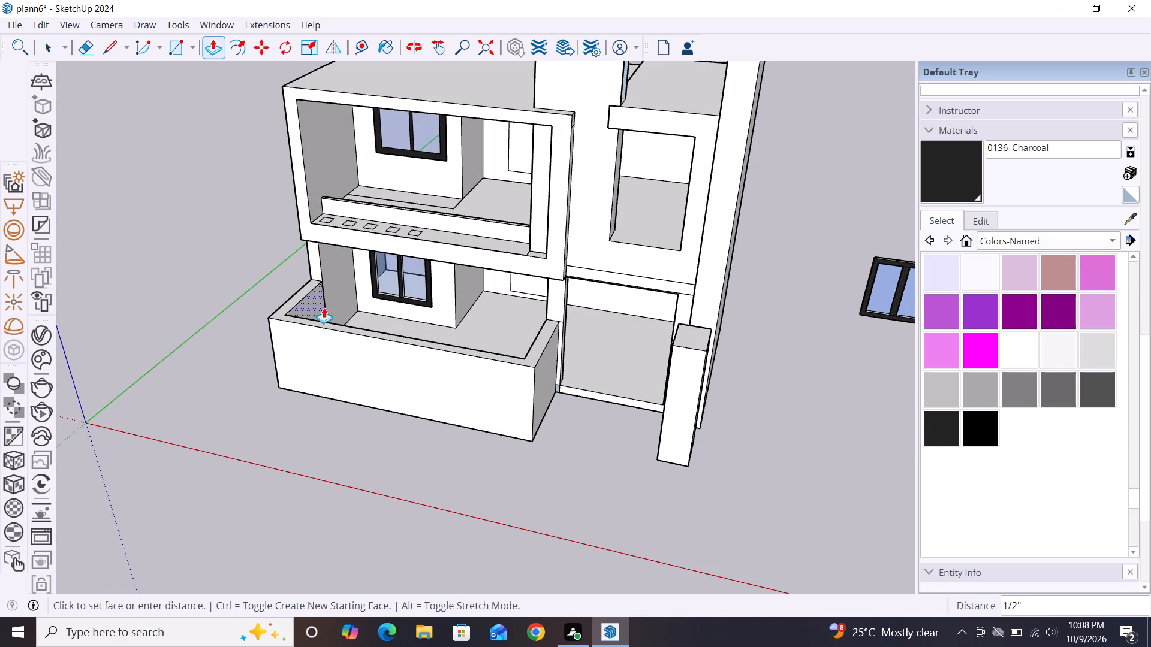
click(324, 307)
key(space)
Lower the corner pillar's top face to the height of the low front wall's top.
scroll(332, 341, down, 3)
middle_drag(486, 456, 540, 398)
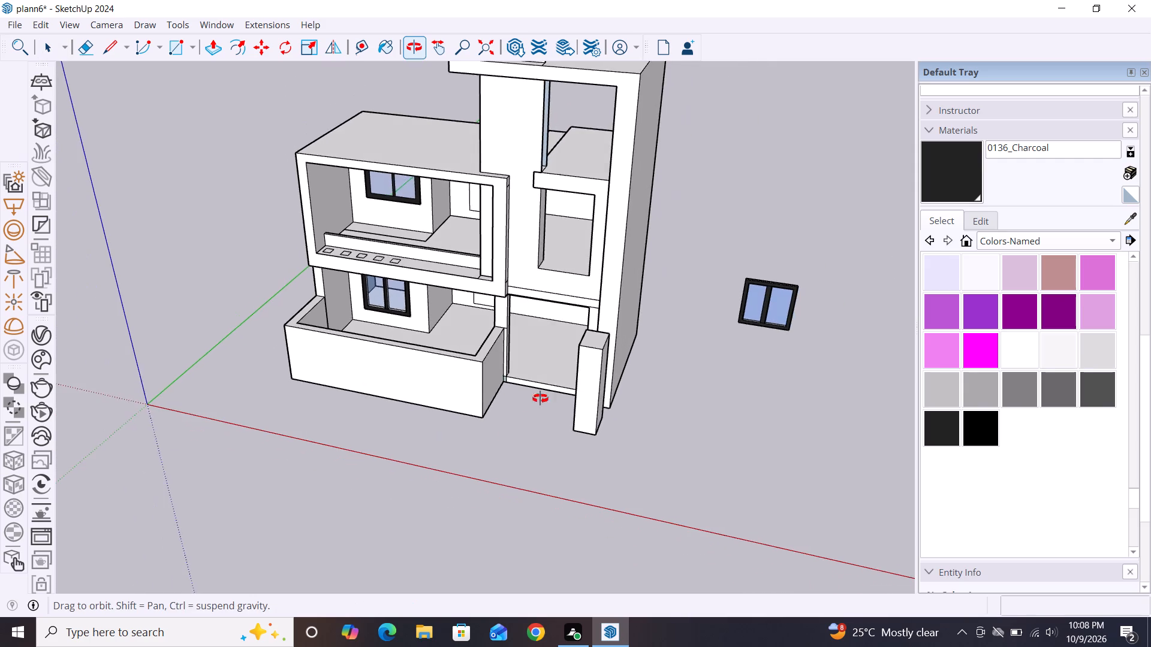
middle_drag(540, 398, 555, 343)
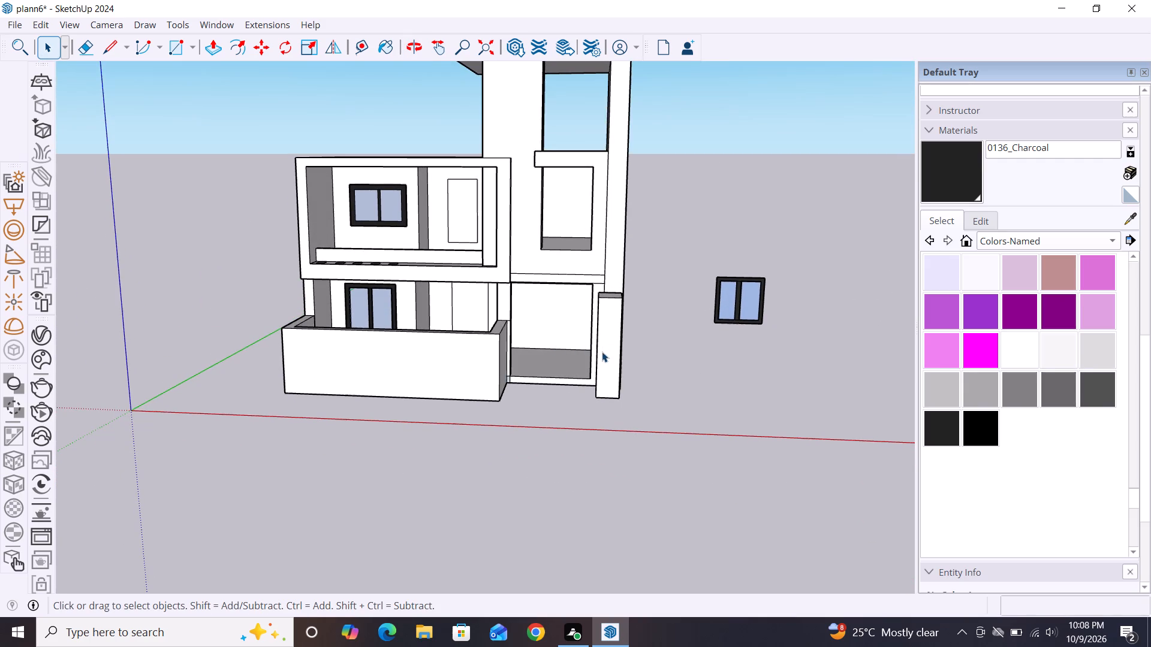
middle_drag(604, 373, 610, 407)
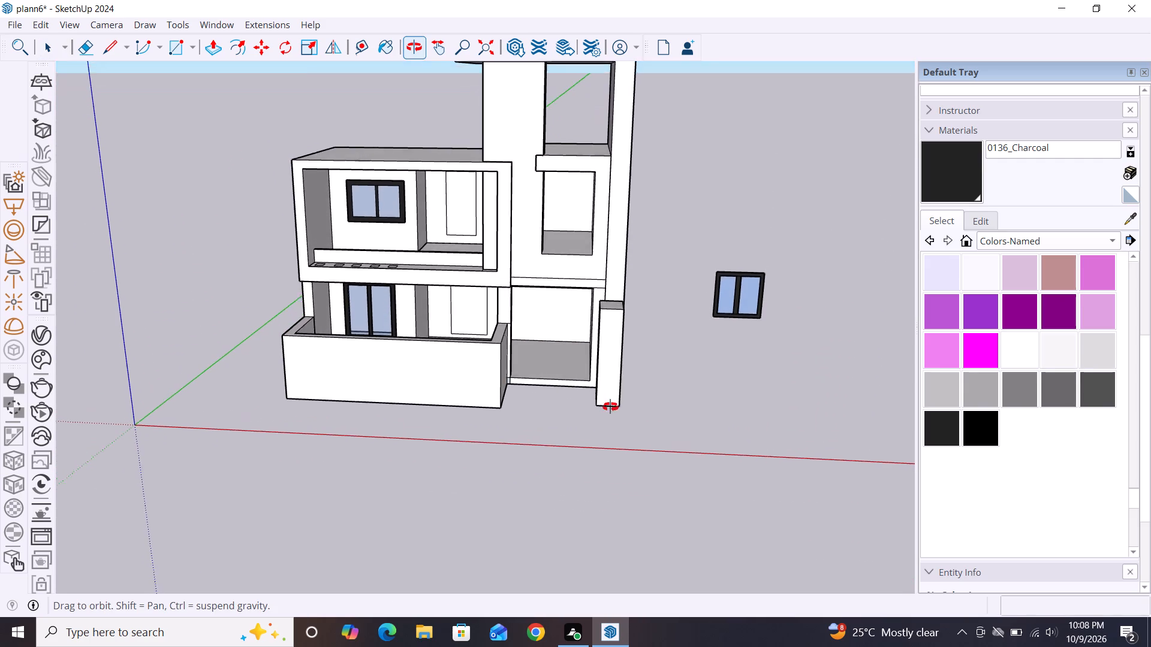
middle_drag(610, 407, 610, 407)
scroll(446, 311, down, 1)
middle_drag(483, 397, 493, 351)
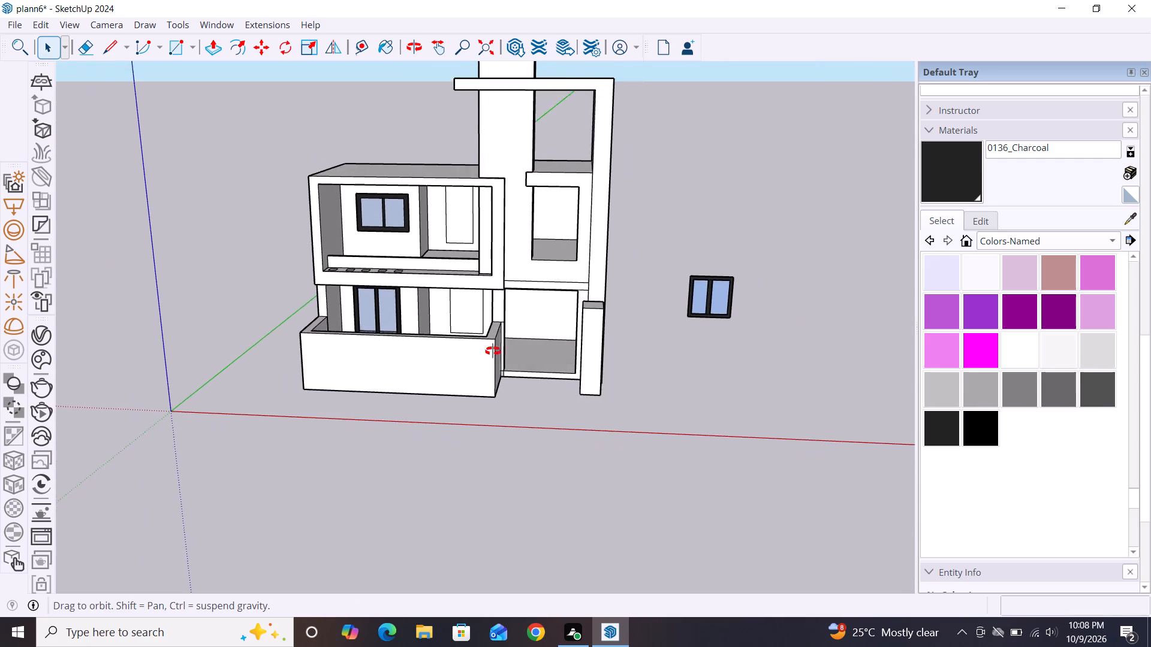
middle_drag(493, 351, 497, 332)
middle_drag(615, 338, 616, 375)
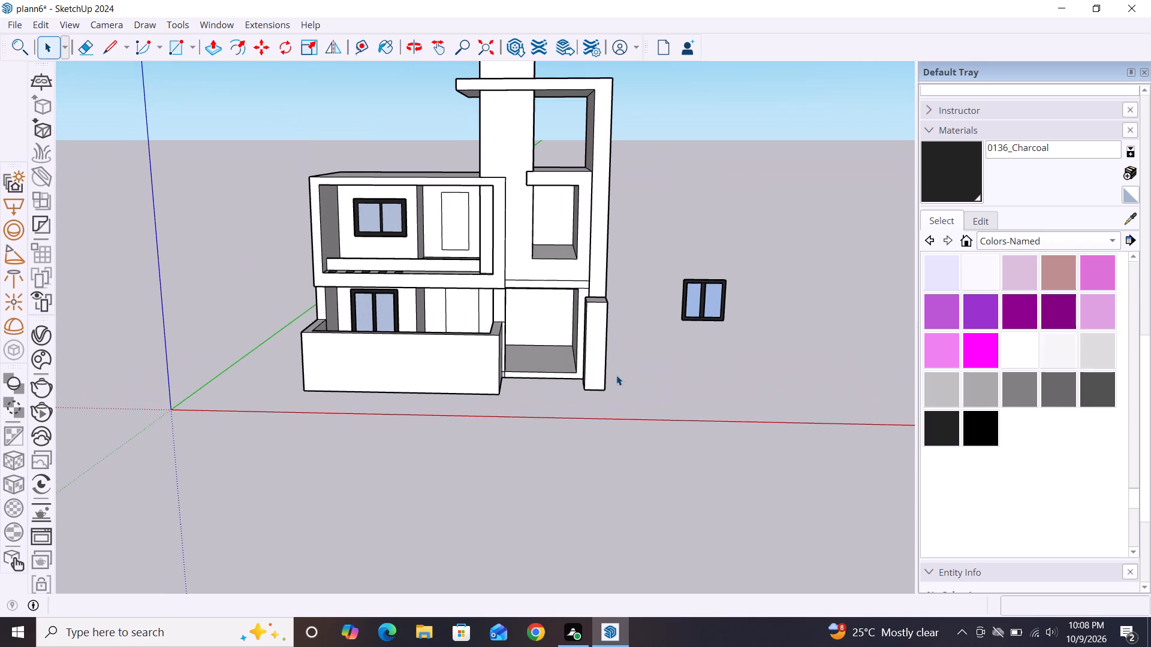
key(p)
click(595, 298)
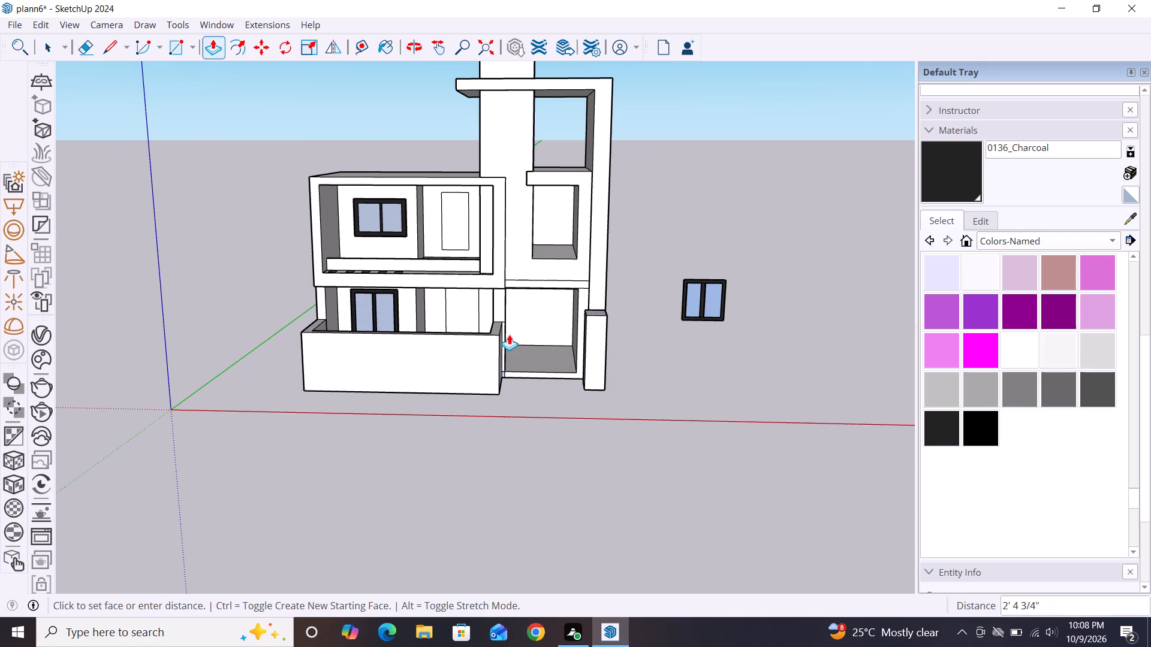
click(493, 334)
key(space)
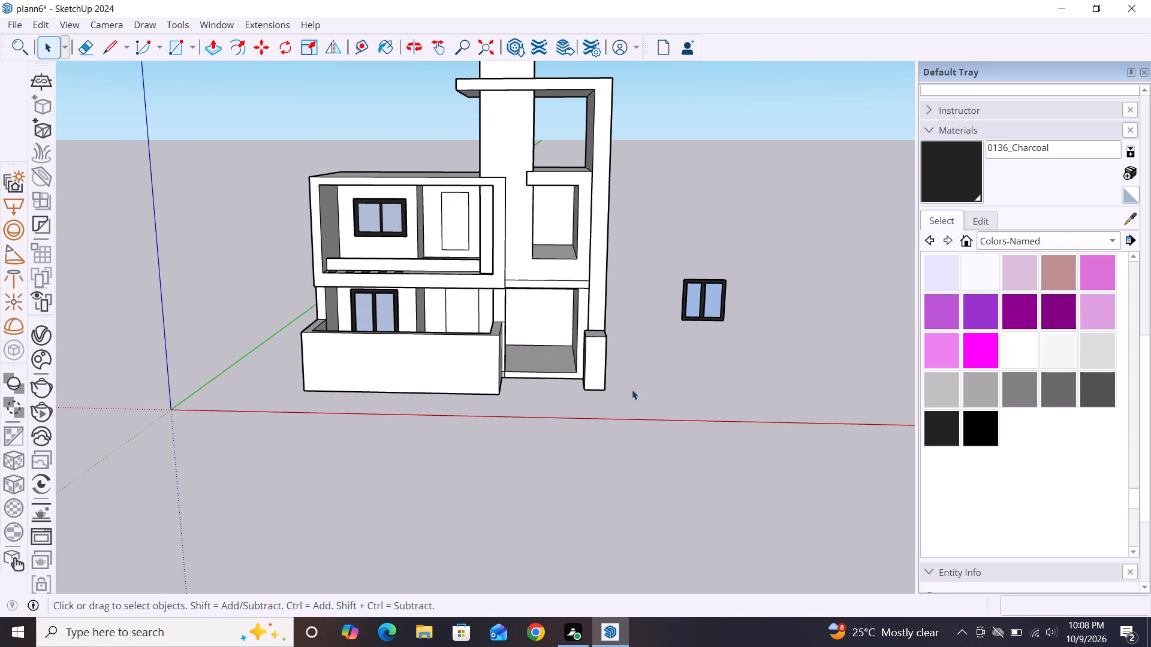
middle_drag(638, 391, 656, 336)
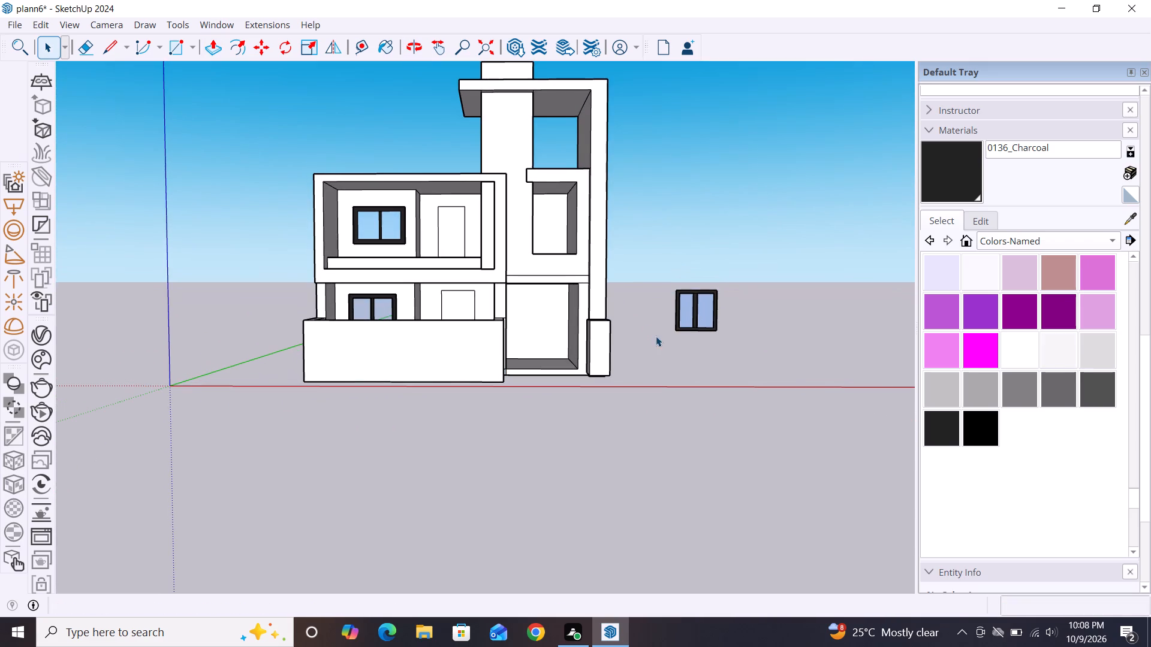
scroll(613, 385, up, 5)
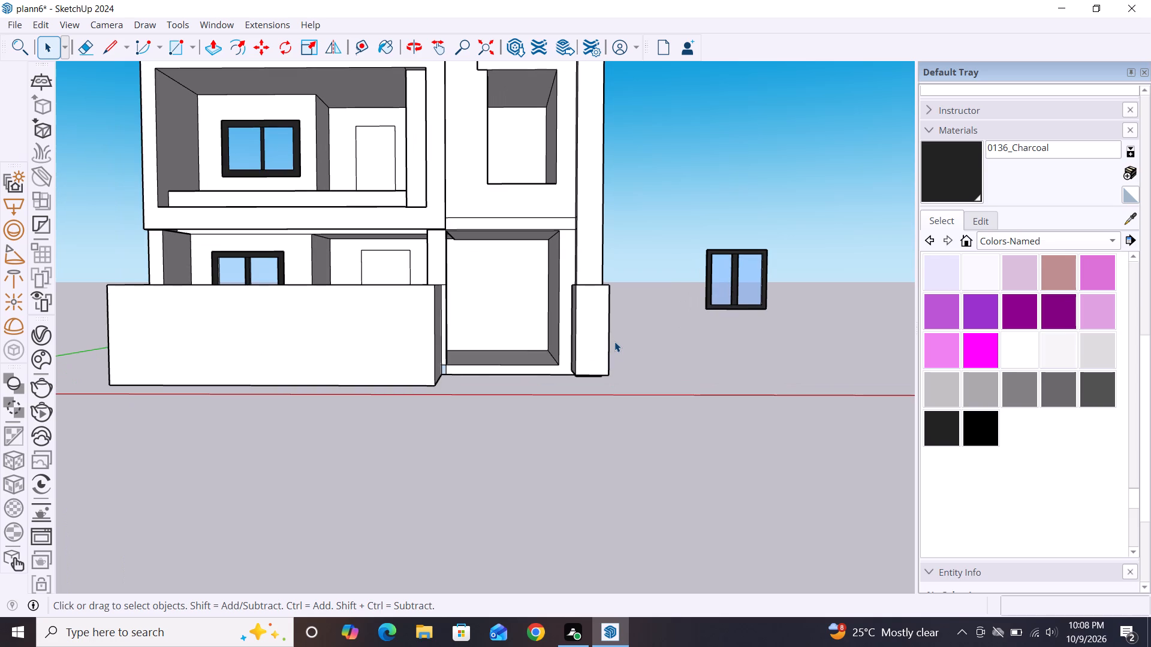
Pull the corner pillar's bottom face down toward the ground by about 8 1/8".
scroll(623, 355, down, 2)
middle_drag(638, 391, 418, 347)
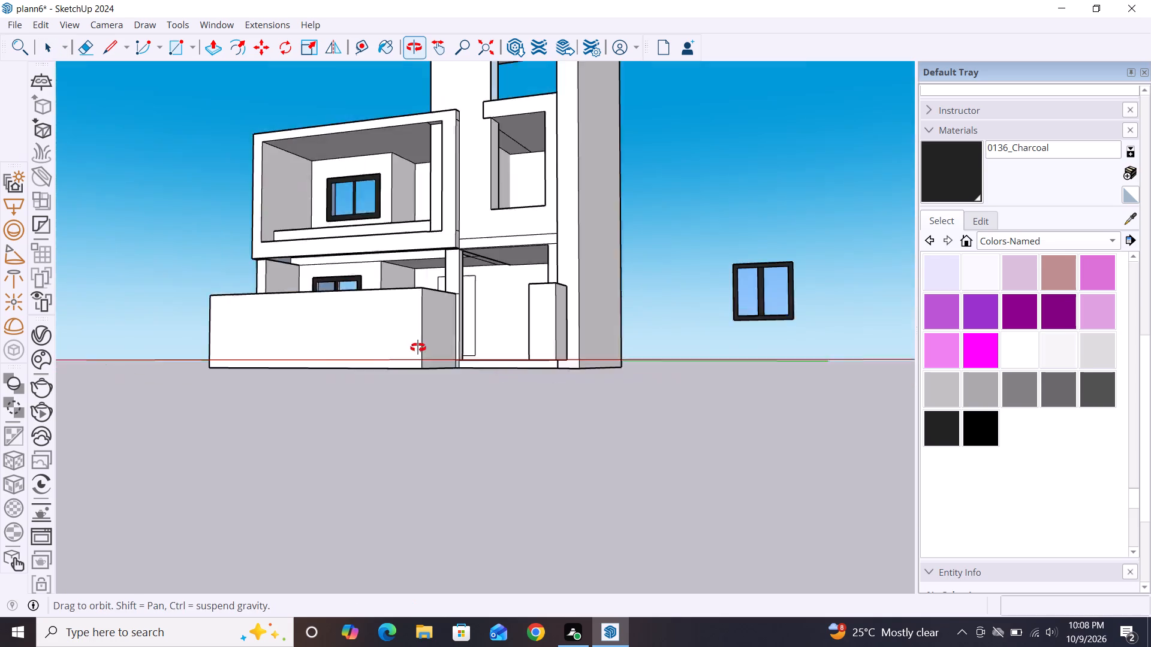
middle_drag(418, 347, 333, 379)
scroll(483, 374, up, 4)
middle_drag(467, 400, 462, 398)
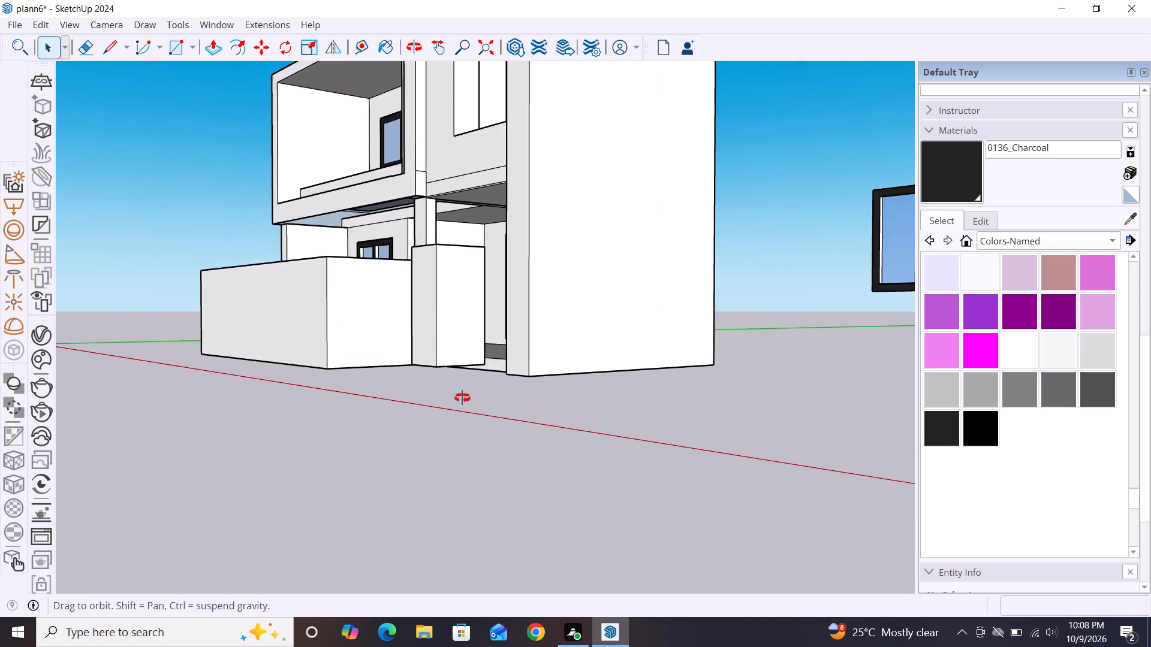
middle_drag(462, 398, 433, 325)
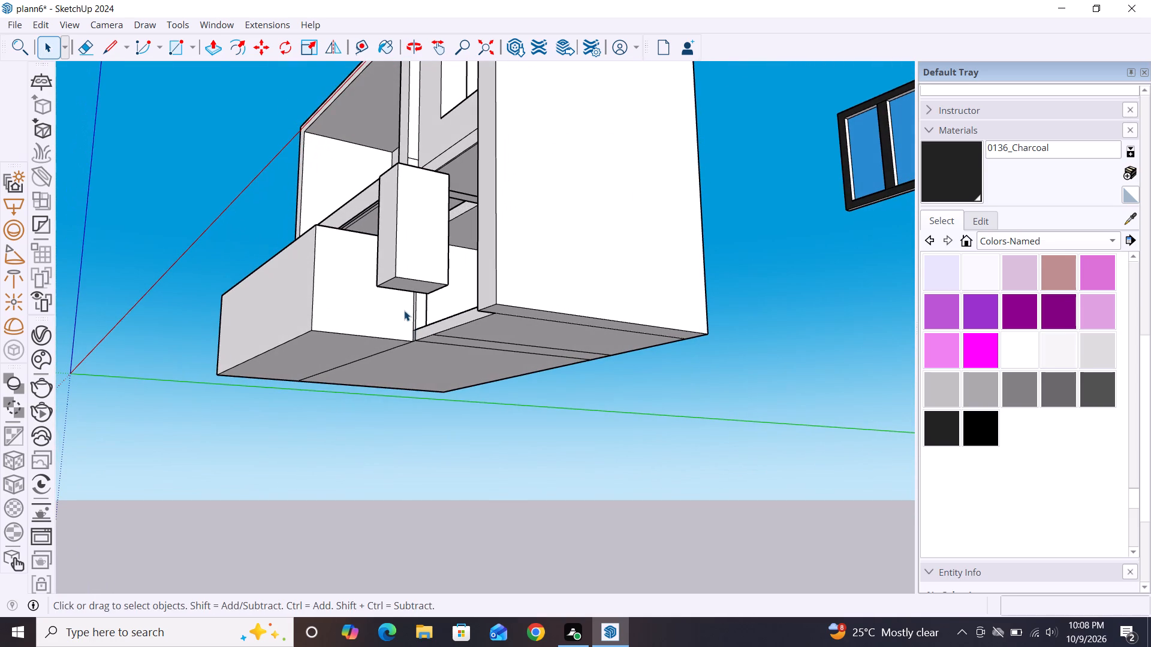
key(p)
drag(413, 285, 414, 304)
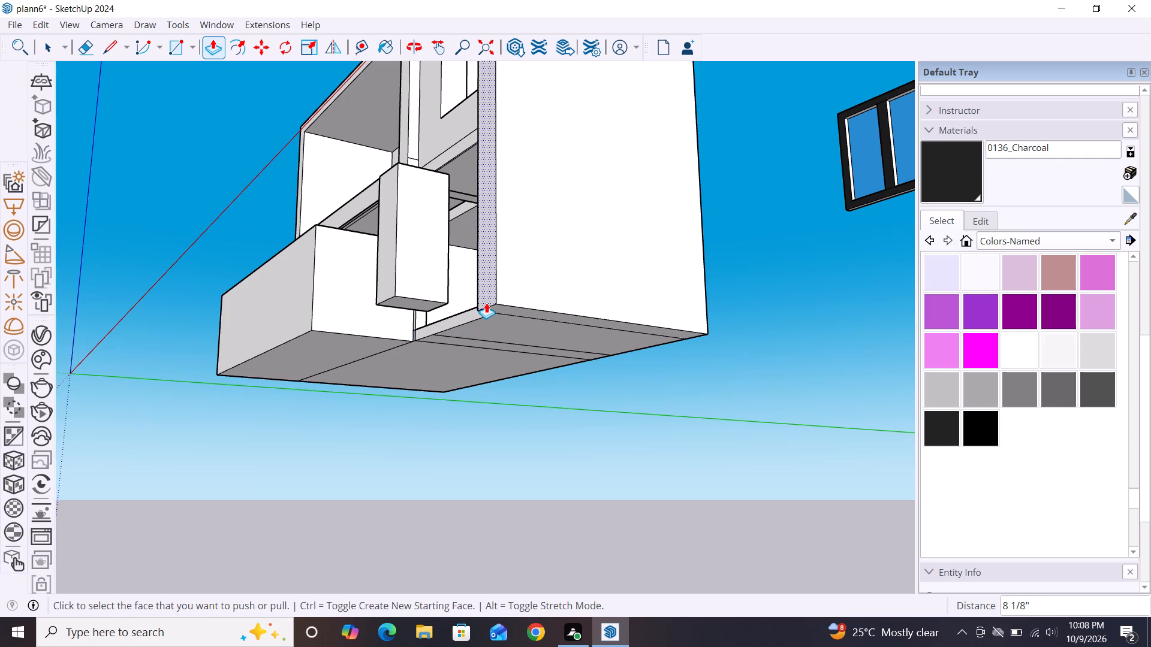
click(486, 303)
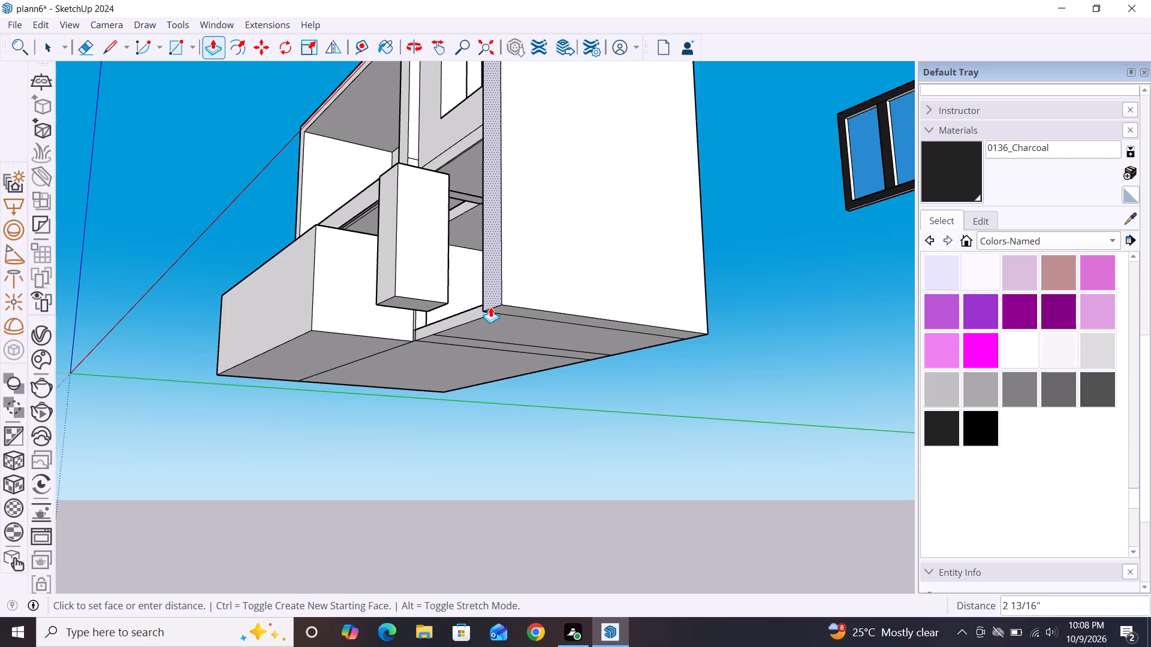
key(Escape)
double_click(422, 305)
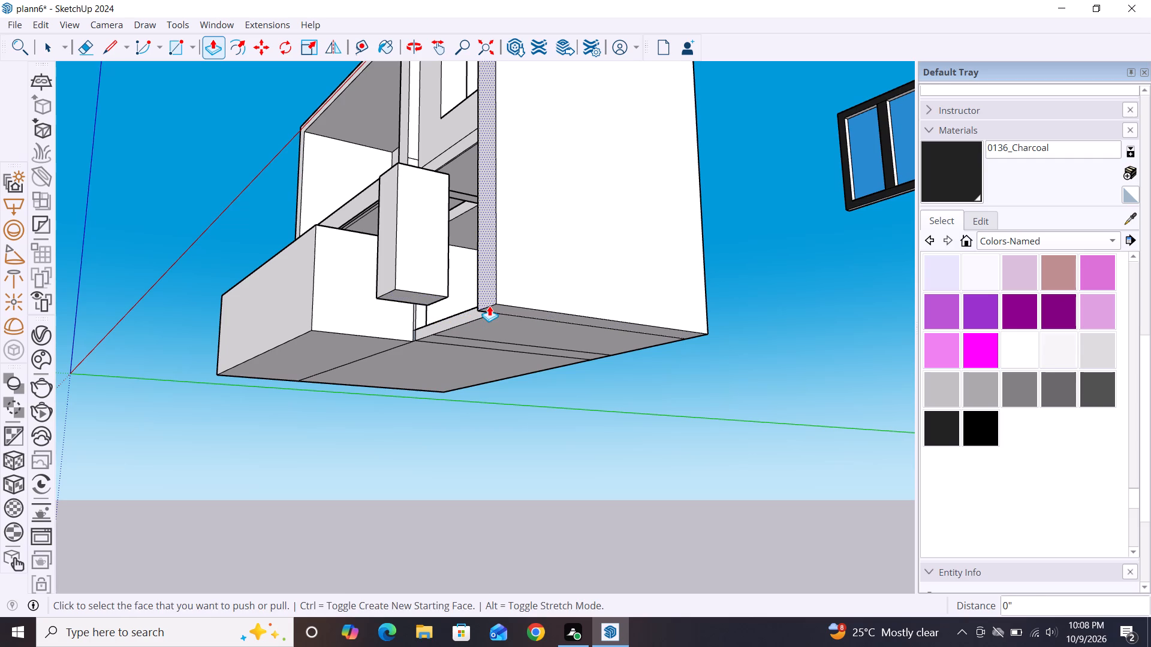
key(ctrl+z)
Pull the corner pillar's bottom face down by a further 3 11/16" or so.
drag(426, 309, 430, 318)
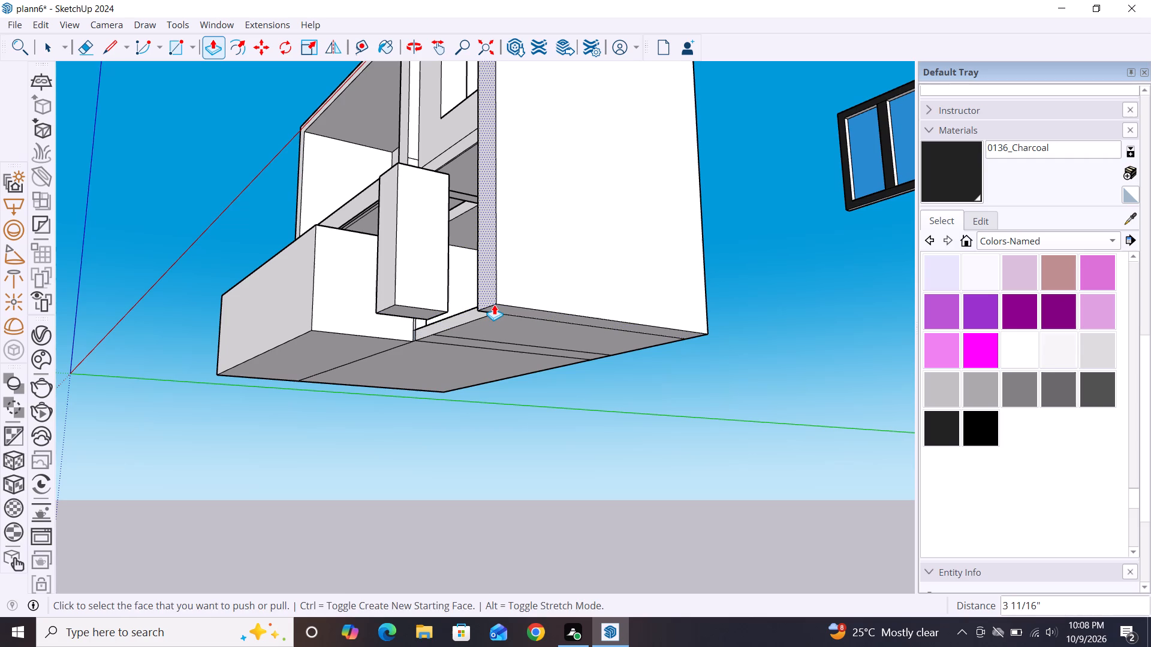
click(494, 304)
key(Escape)
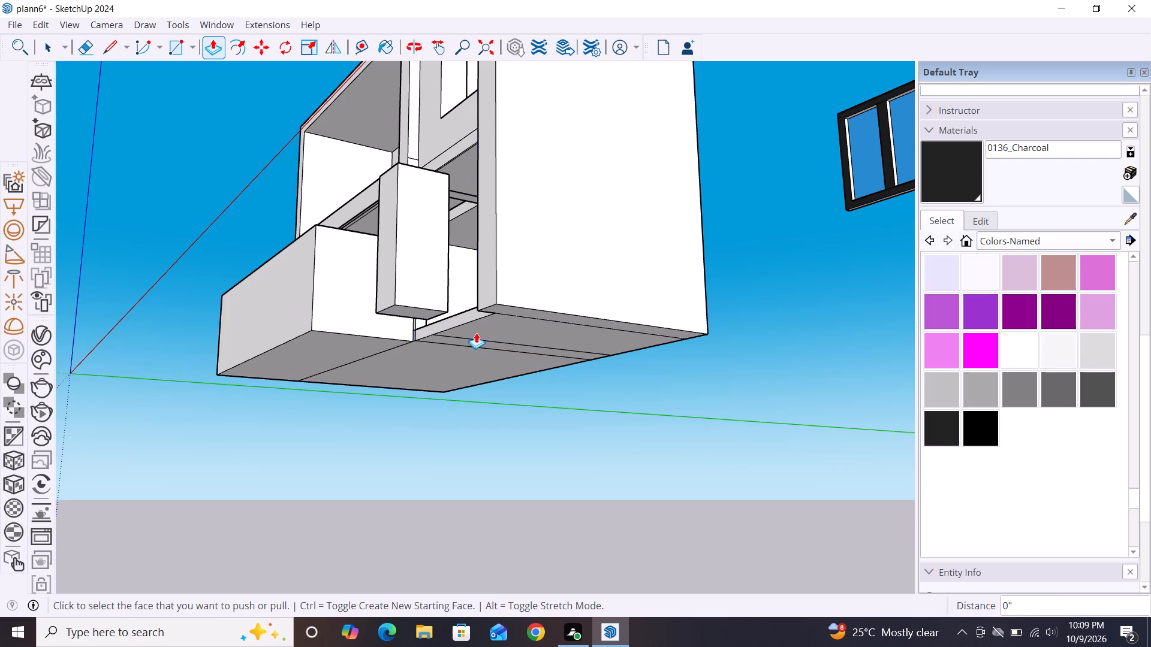
Examine the corner pillar's base against the low front wall and the ground-floor opening from the front and the side.
scroll(423, 307, down, 2)
middle_drag(426, 329, 646, 379)
scroll(426, 331, down, 1)
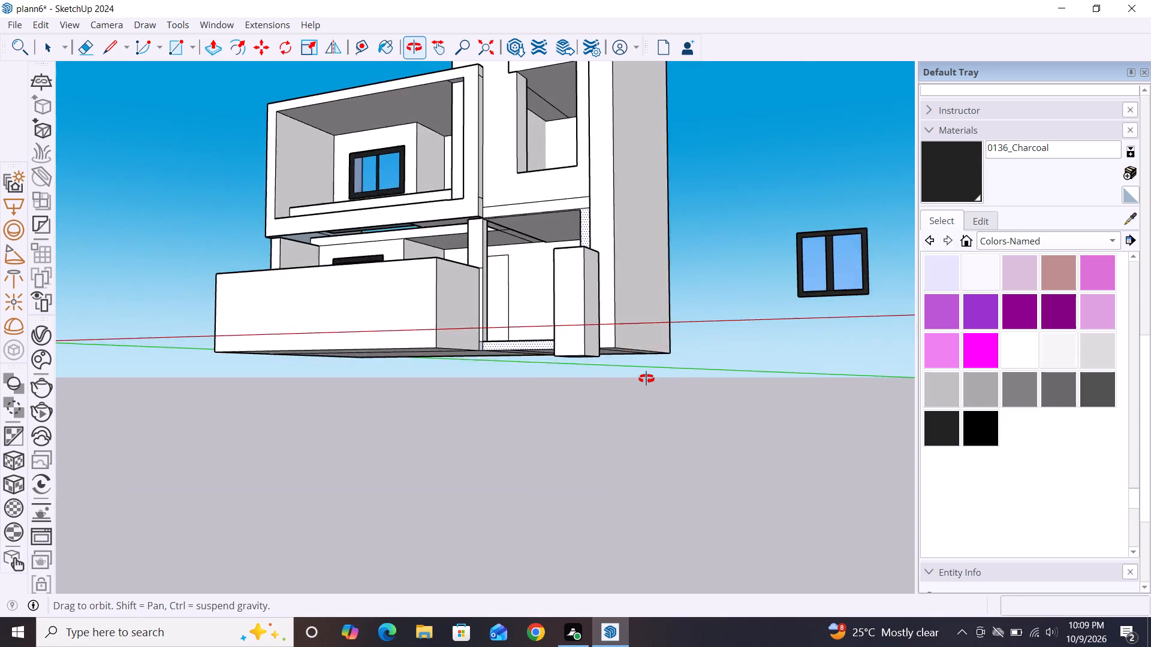
middle_drag(646, 379, 794, 440)
scroll(652, 378, up, 4)
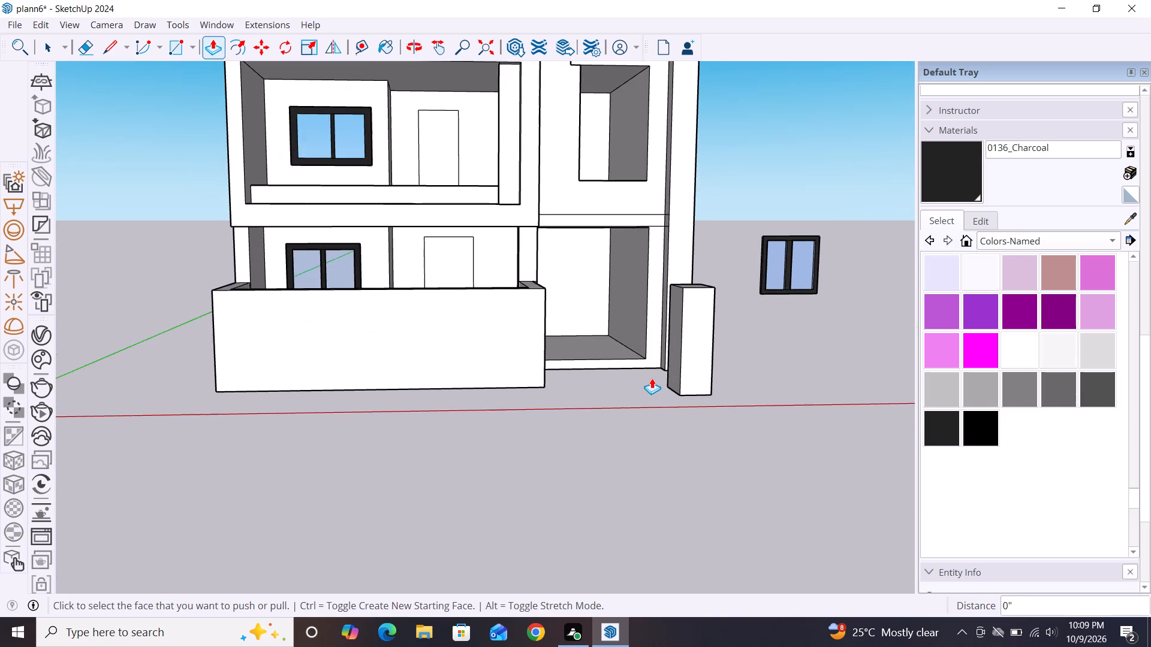
scroll(652, 378, up, 4)
click(652, 378)
key(space)
scroll(580, 377, down, 1)
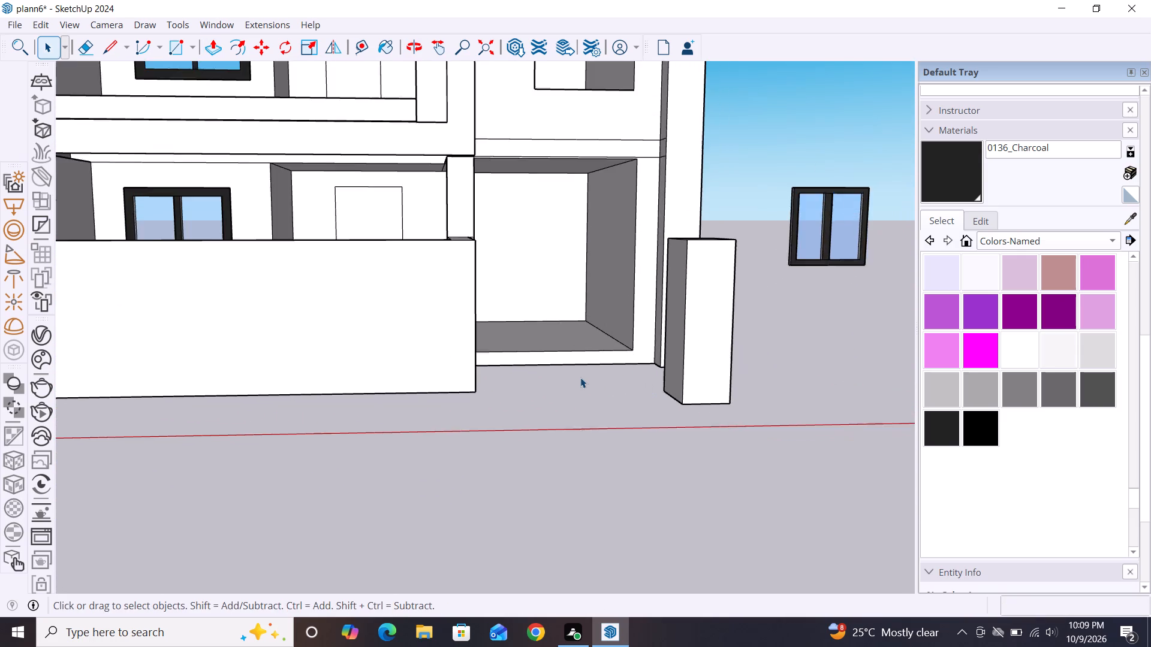
scroll(580, 377, down, 5)
middle_drag(695, 416, 686, 418)
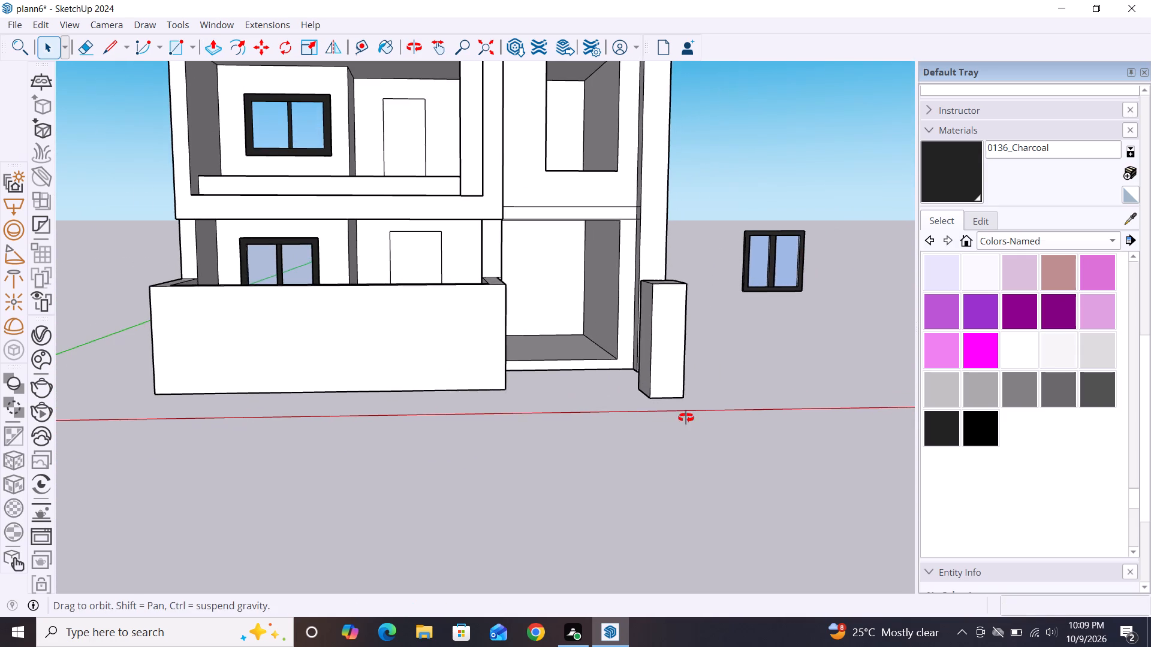
middle_drag(686, 418, 304, 432)
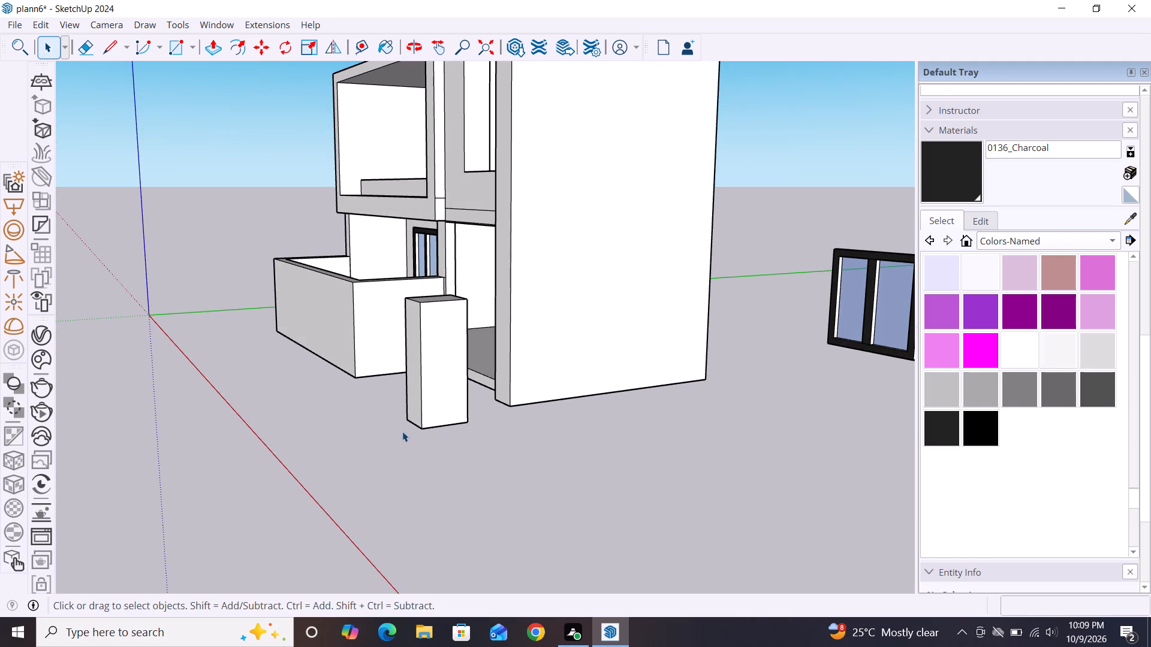
scroll(433, 429, up, 4)
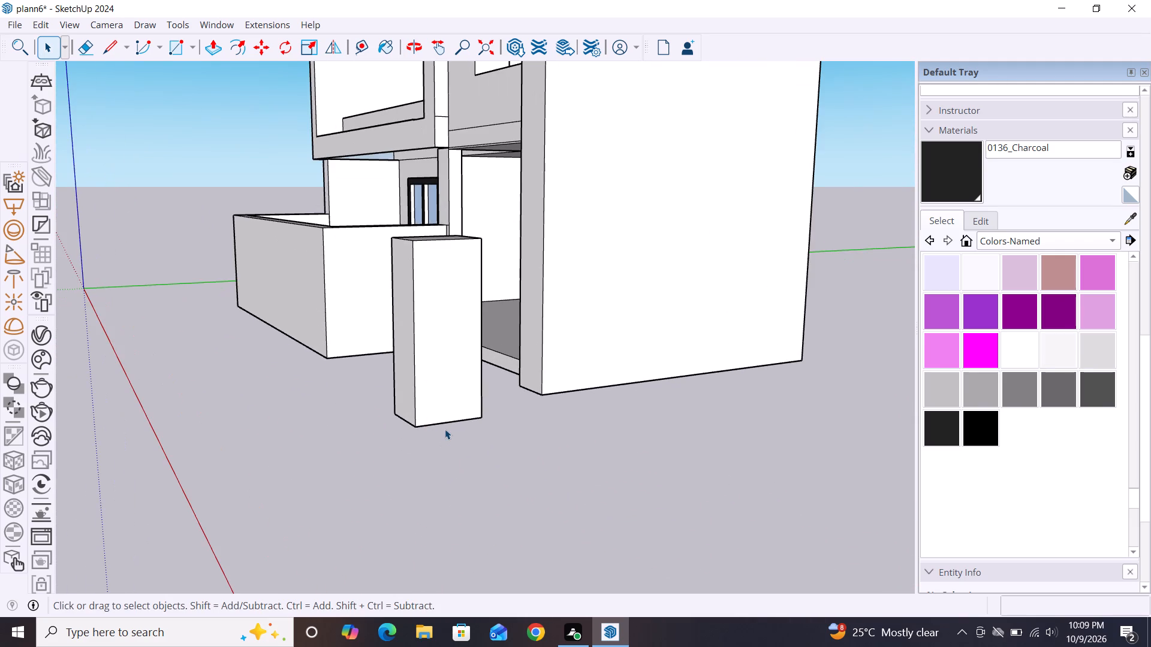
scroll(445, 429, down, 1)
scroll(506, 417, up, 3)
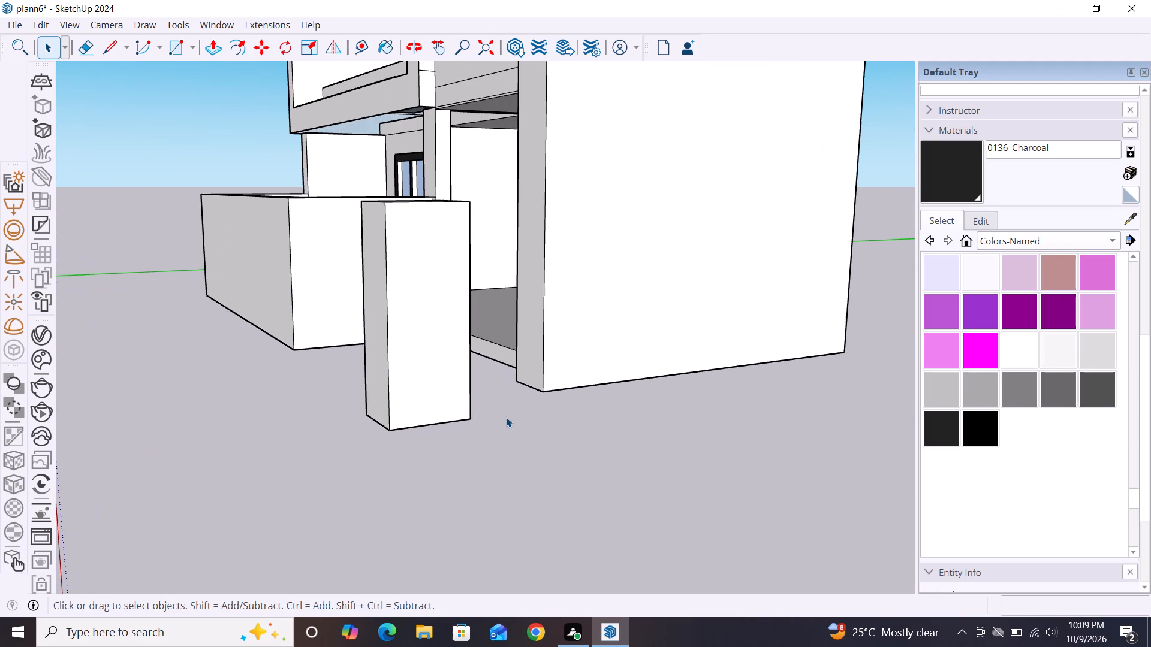
scroll(472, 373, down, 2)
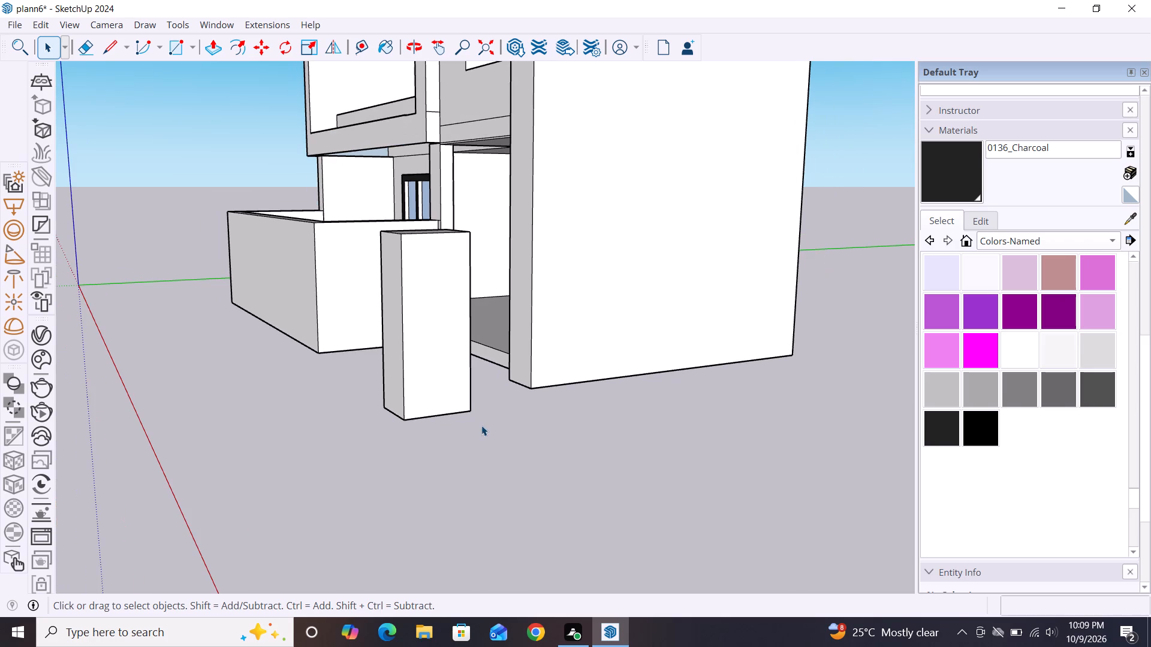
middle_drag(353, 412, 757, 488)
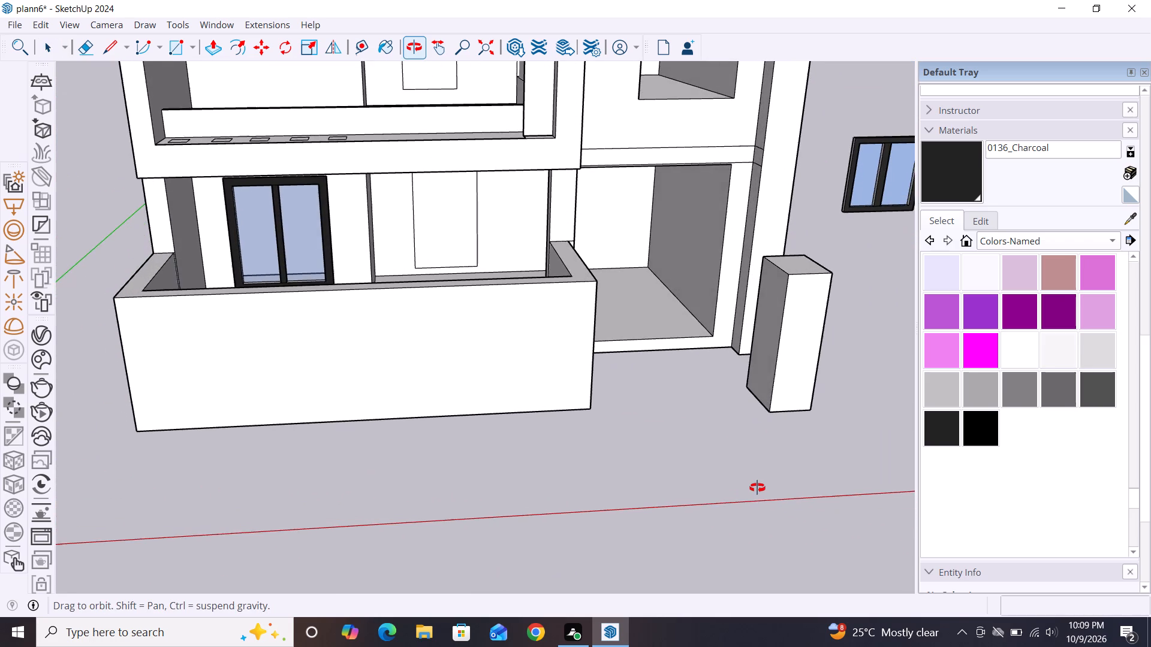
middle_drag(757, 488, 715, 437)
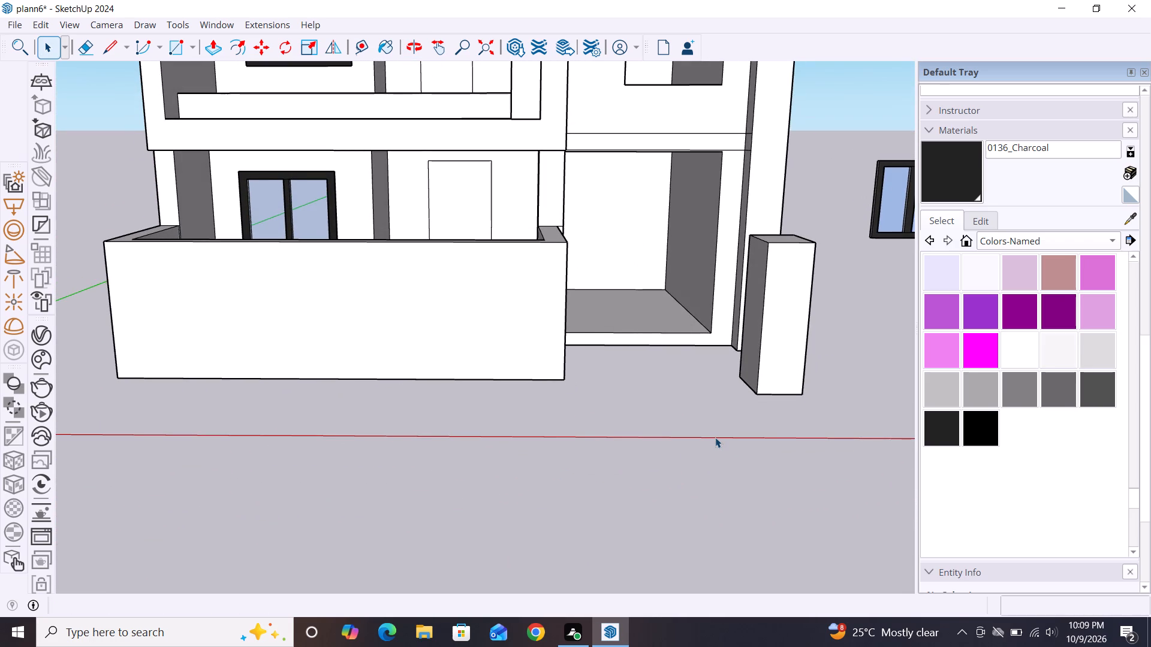
scroll(629, 427, down, 1)
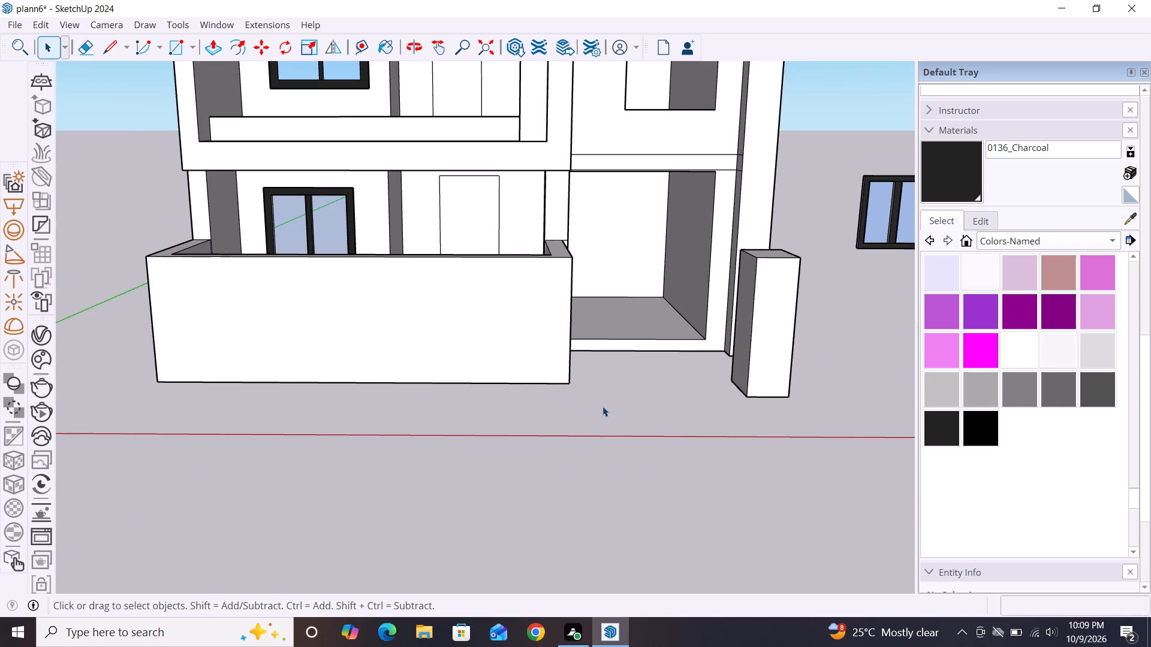
middle_drag(602, 406, 182, 464)
scroll(444, 442, up, 2)
scroll(362, 444, down, 1)
Pull the front face around the ground-floor opening beside the corner pillar forward by 9 1/2".
middle_drag(389, 452, 873, 500)
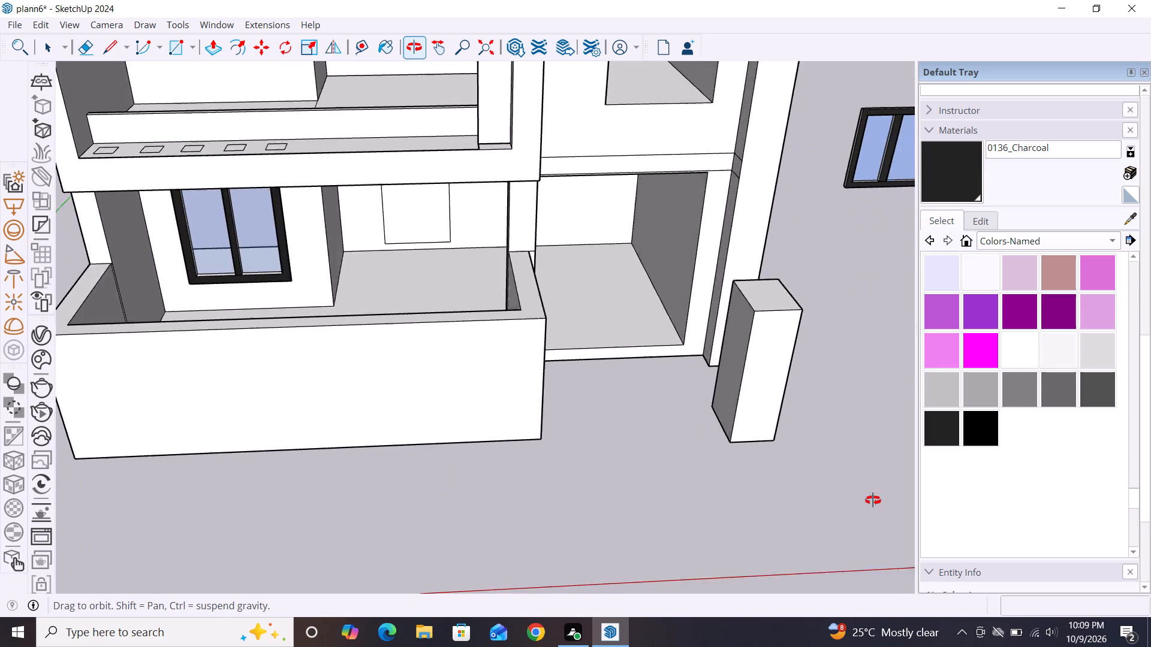
middle_drag(873, 500, 831, 461)
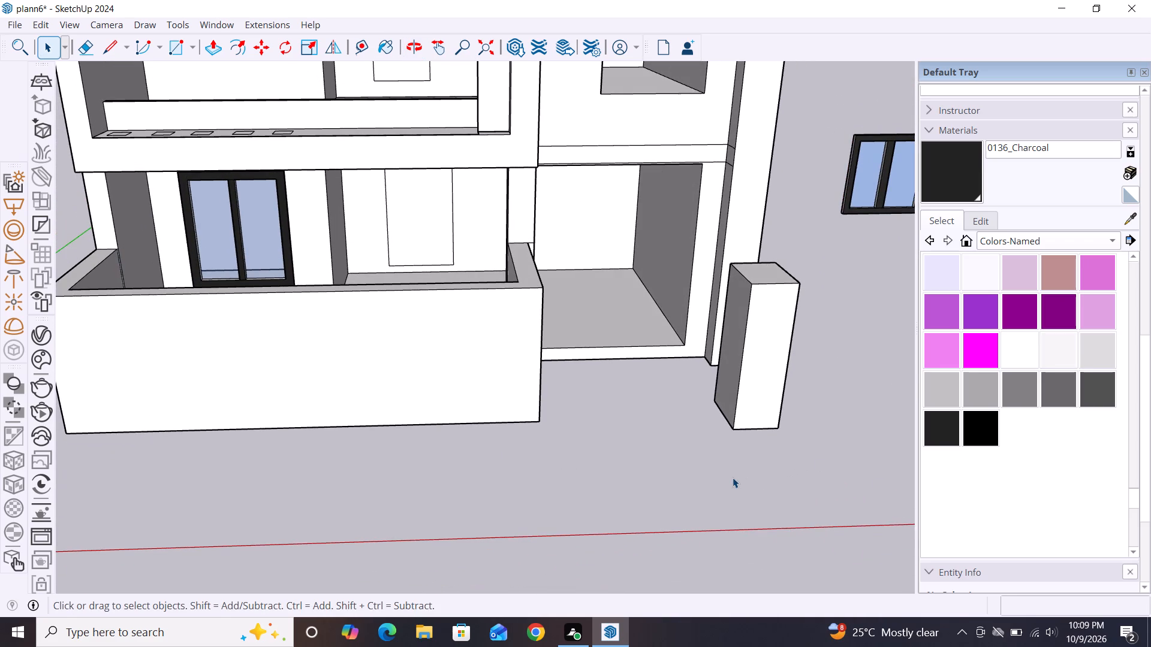
key(p)
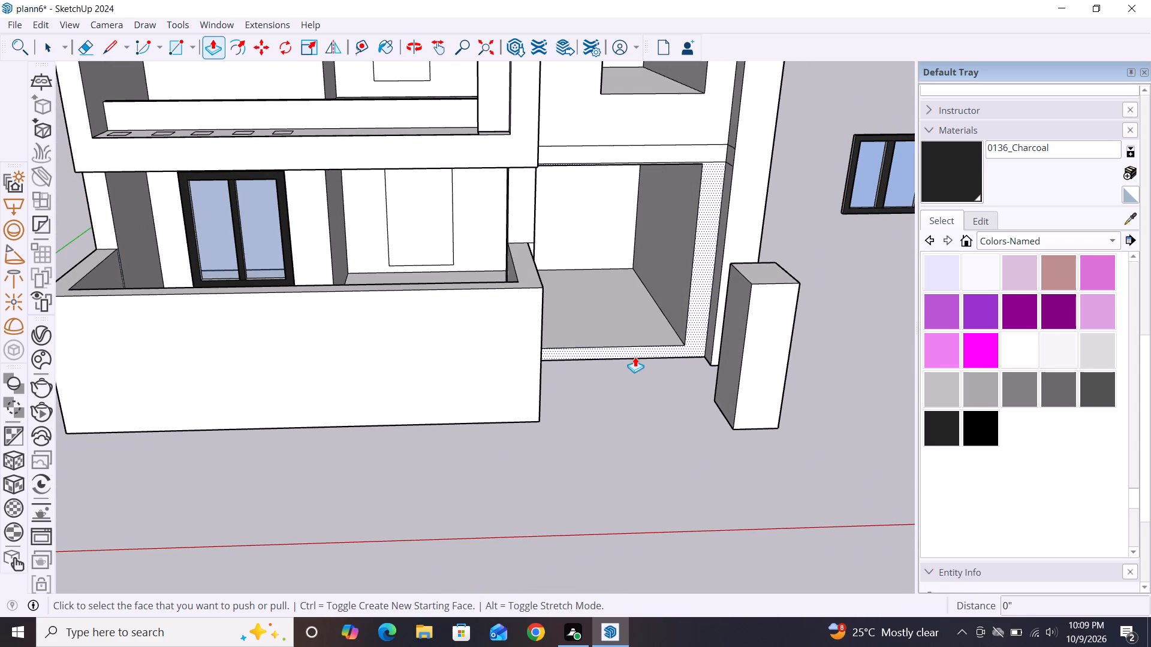
click(635, 356)
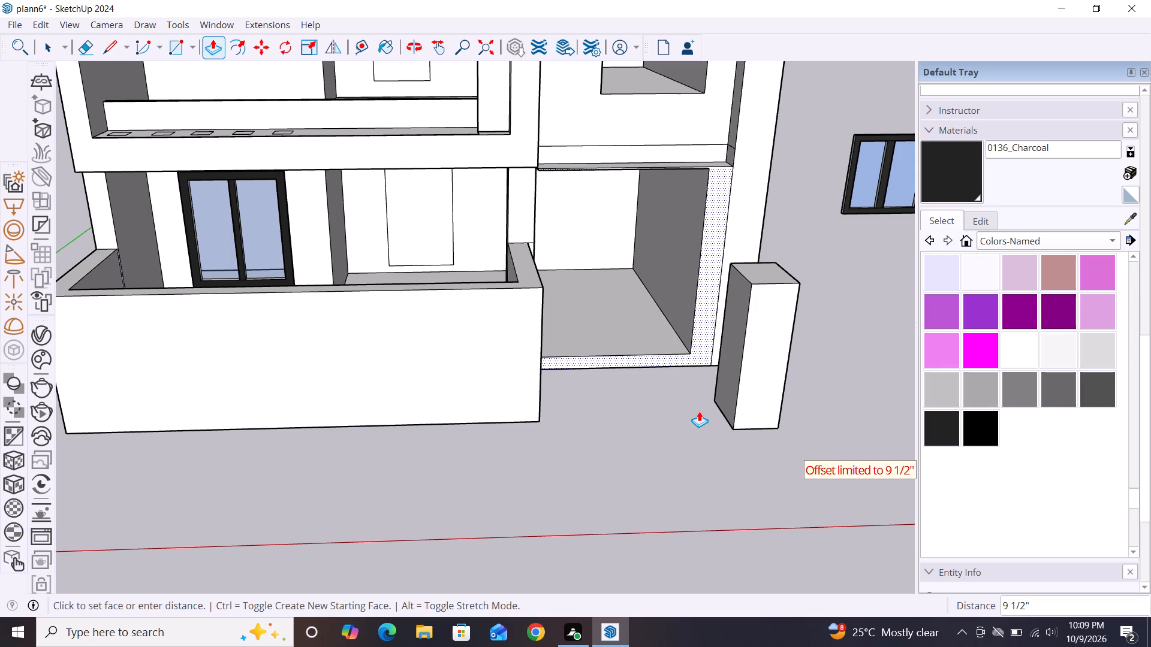
click(699, 411)
key(space)
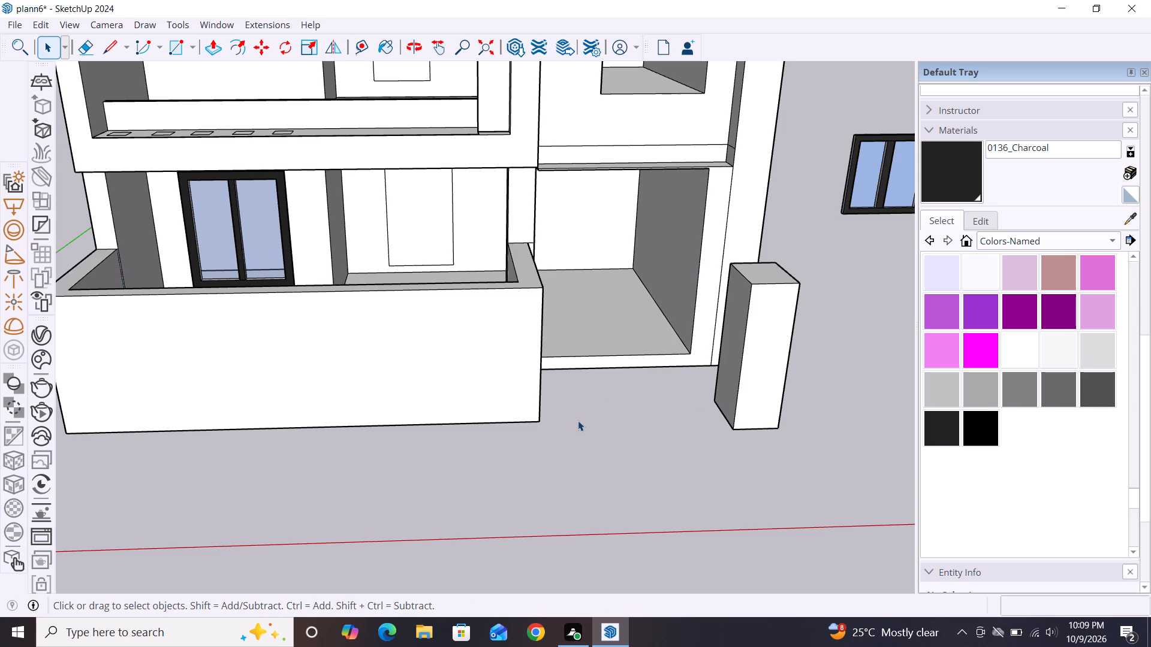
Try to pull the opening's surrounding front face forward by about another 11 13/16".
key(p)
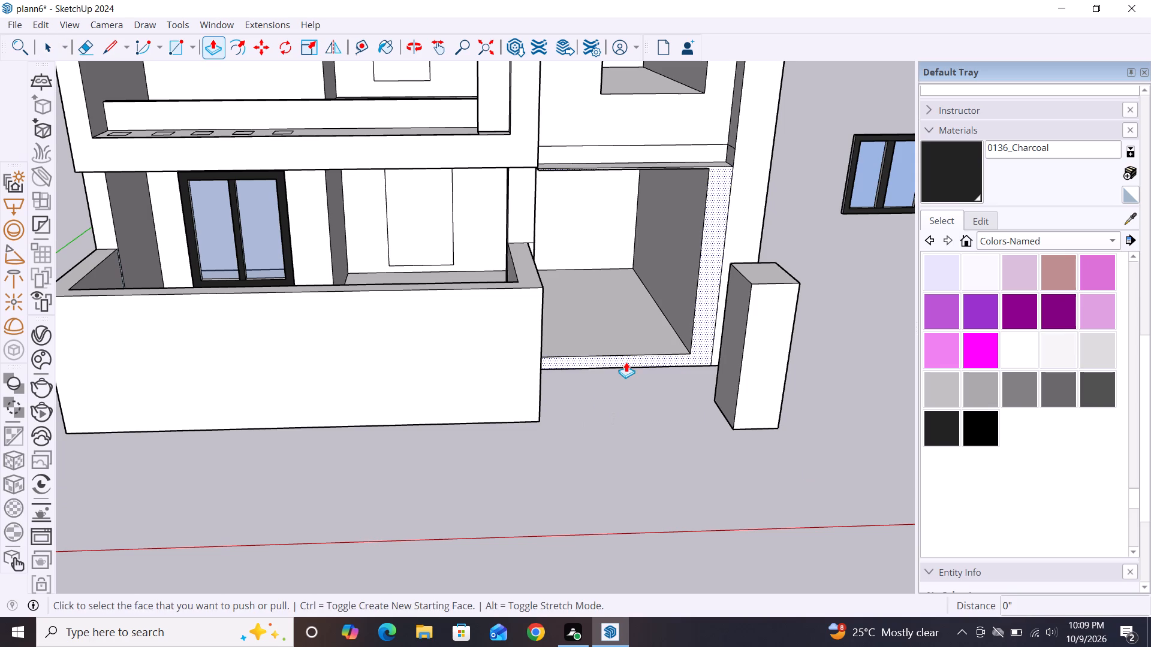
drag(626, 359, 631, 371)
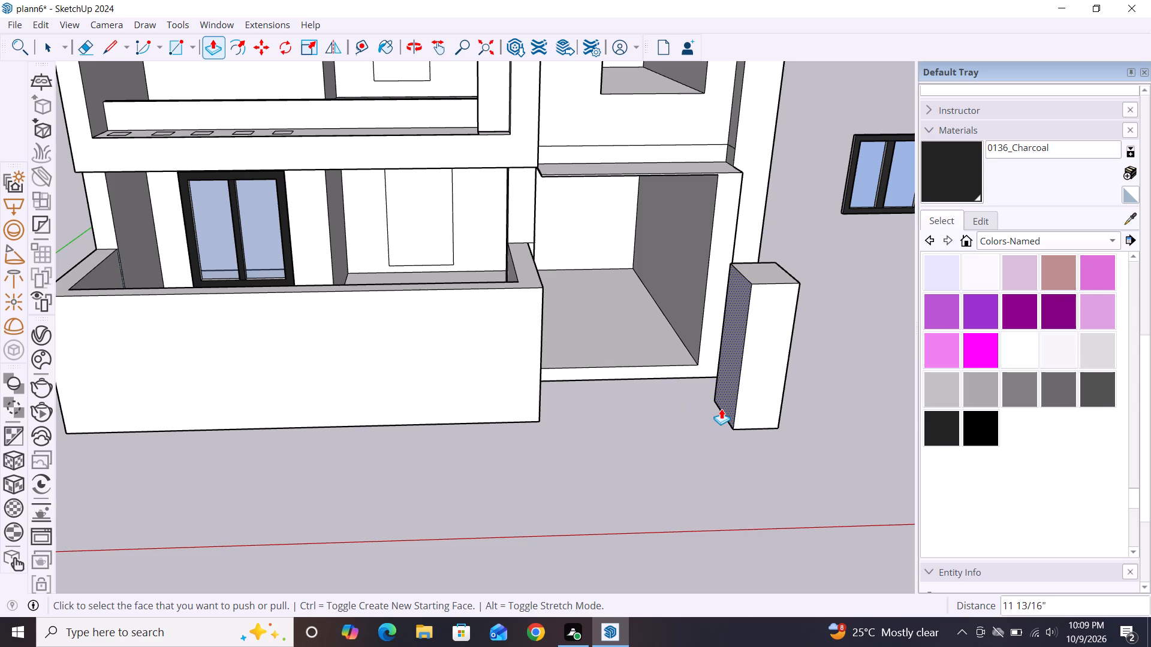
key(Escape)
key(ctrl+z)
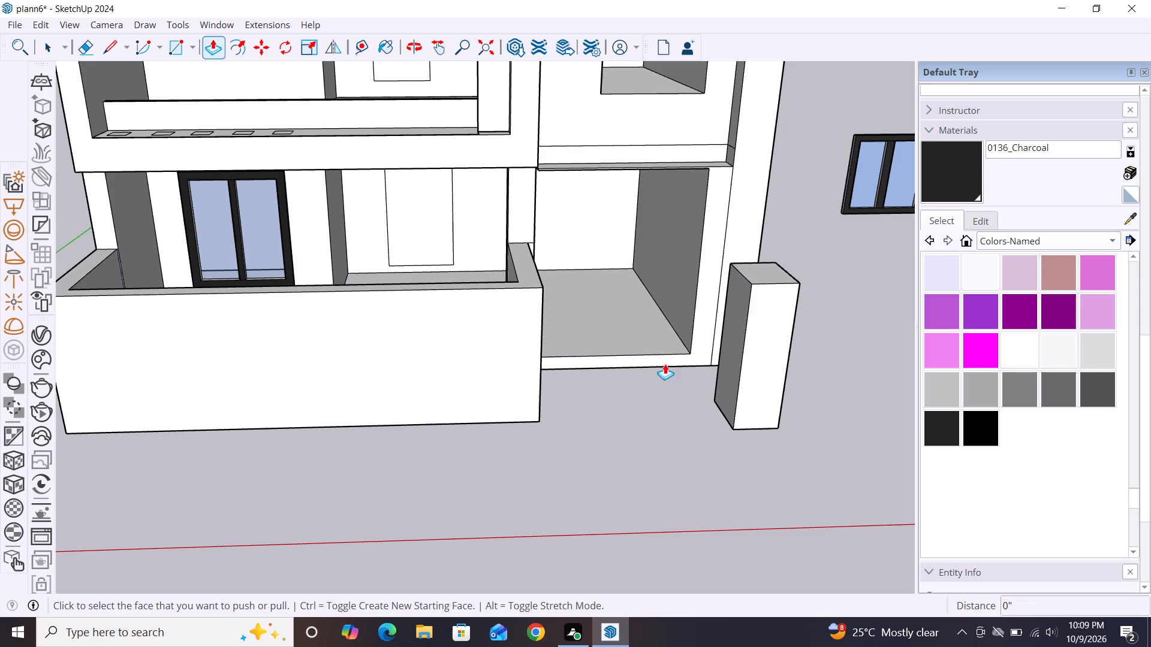
Draw a line about 9 7/8" long from the opening's lower inner corner across the jamb to the vertical edge nearest the pillar.
scroll(700, 347, up, 4)
key(space)
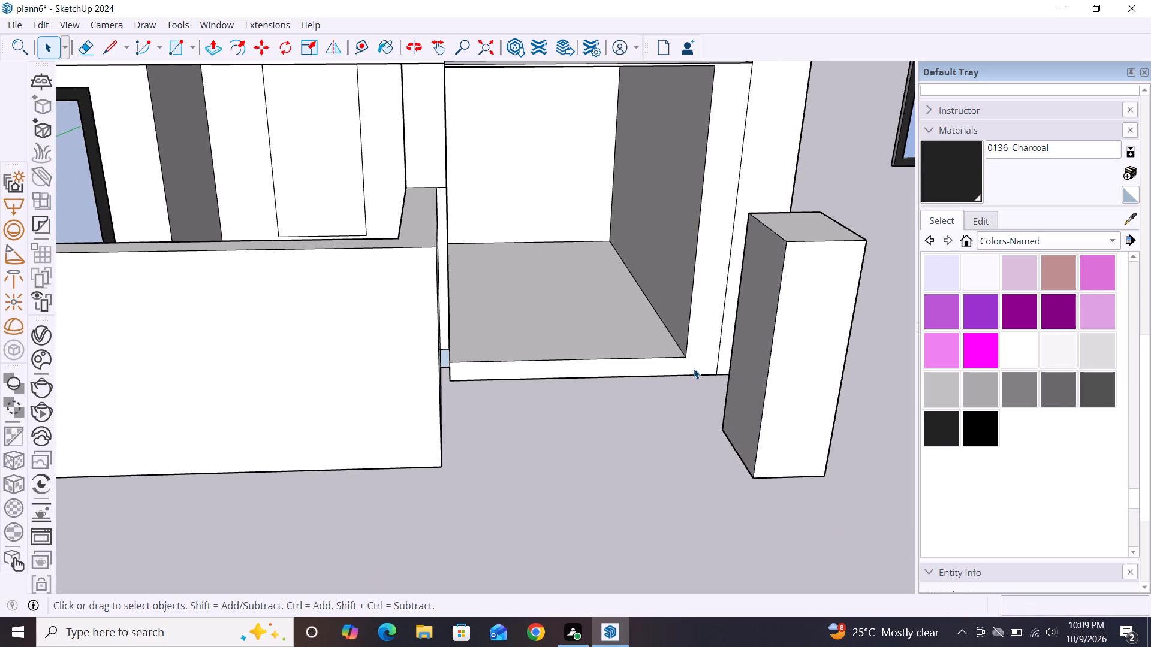
scroll(694, 368, up, 3)
key(l)
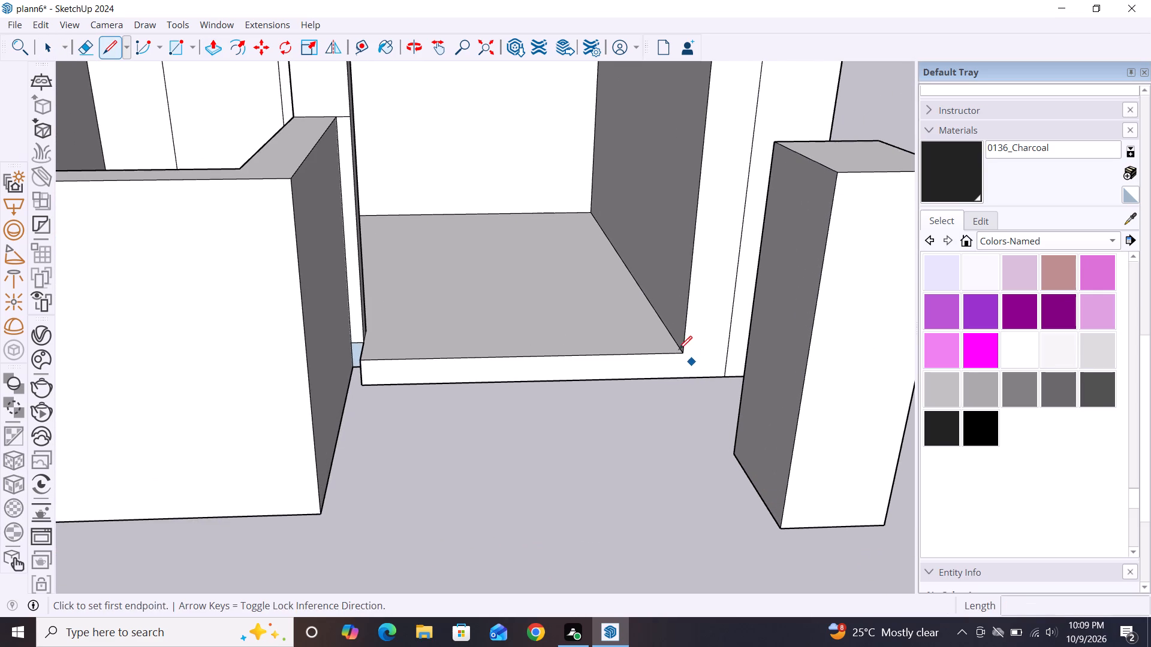
click(680, 355)
click(728, 353)
key(space)
Examine the gap between the low front wall's end and the entrance slab beside the ground-floor opening.
middle_drag(417, 398, 465, 403)
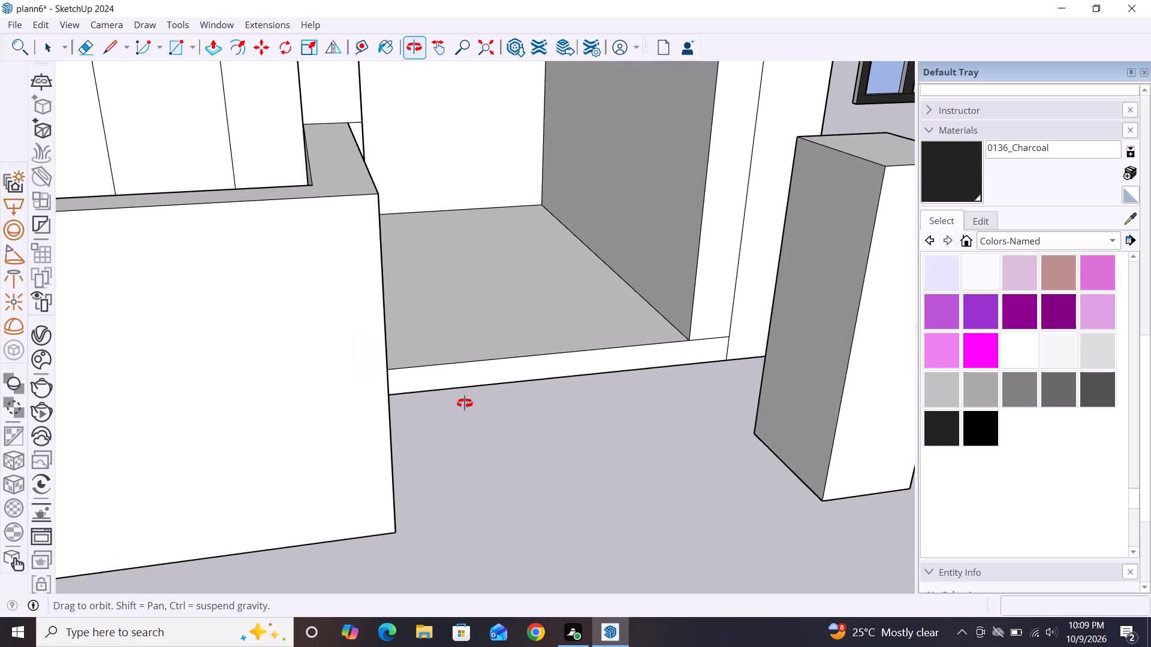
middle_drag(465, 403, 440, 403)
scroll(363, 386, up, 7)
middle_drag(361, 382, 387, 378)
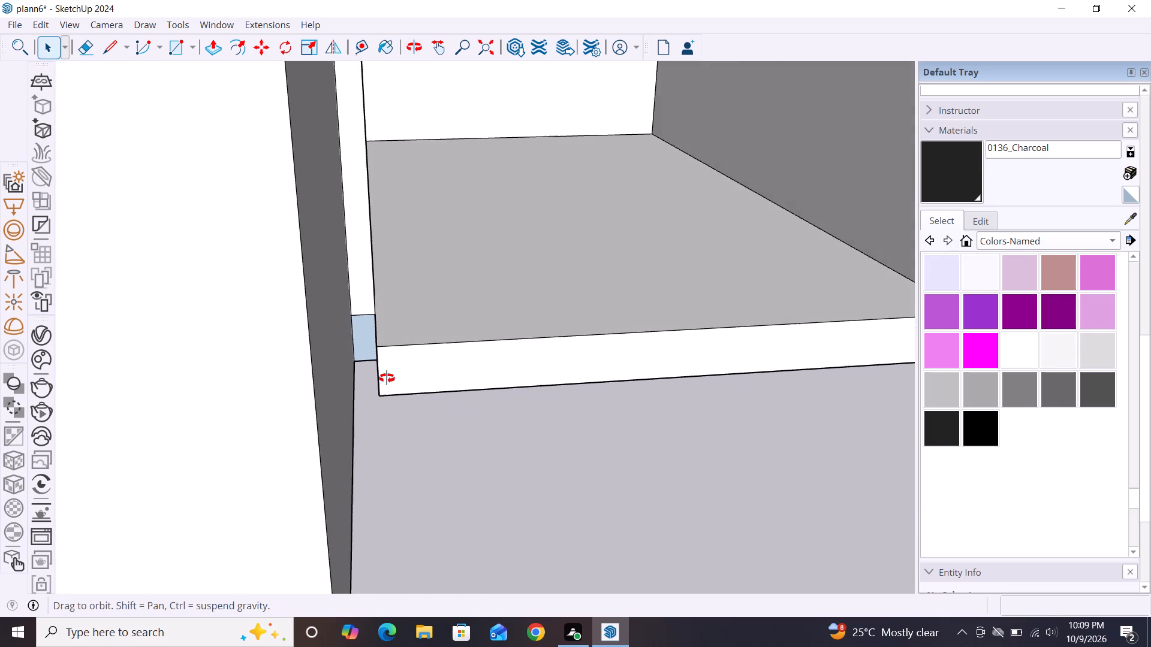
middle_drag(387, 378, 356, 379)
scroll(356, 379, up, 10)
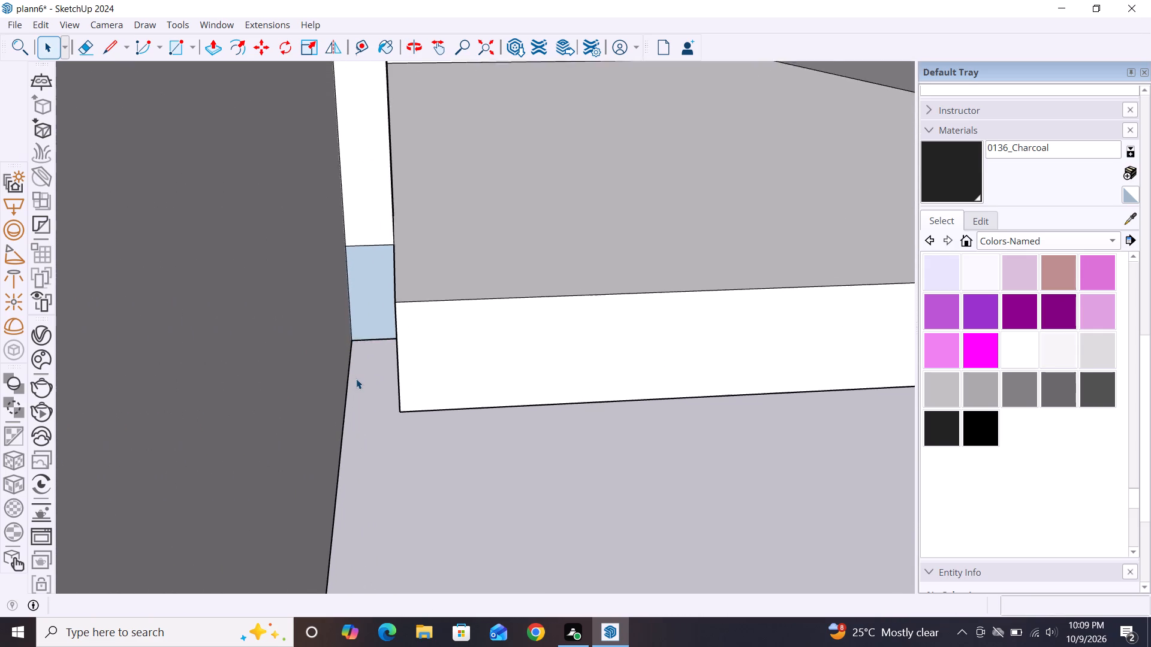
scroll(405, 398, up, 1)
scroll(372, 401, down, 2)
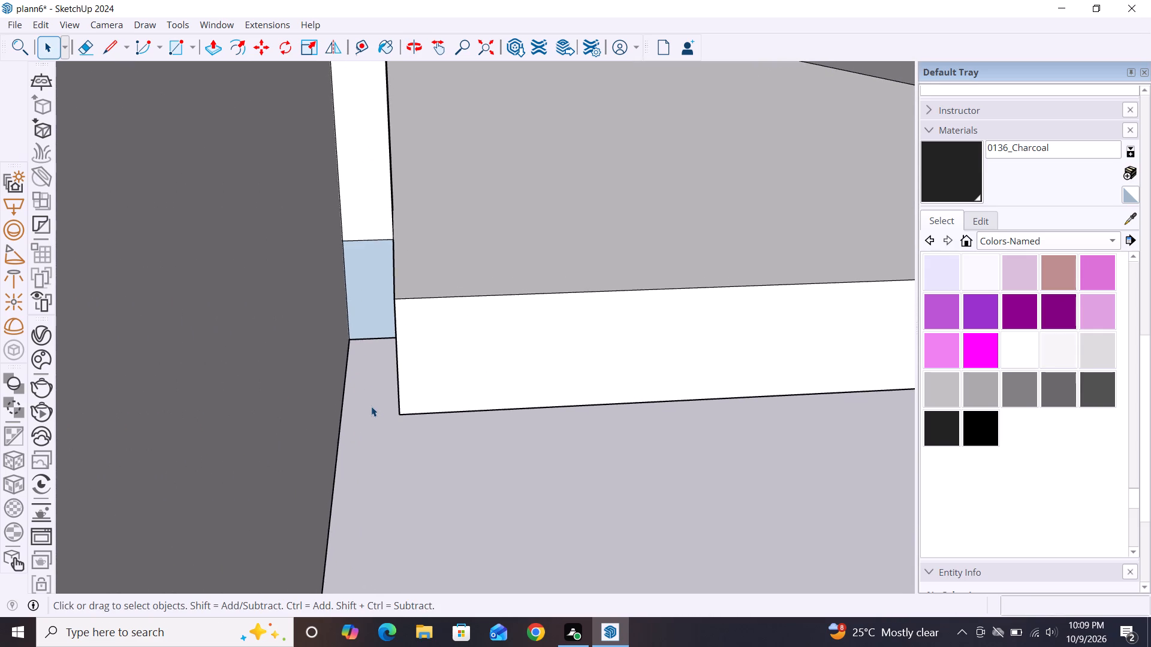
scroll(371, 406, down, 2)
middle_drag(366, 412, 354, 410)
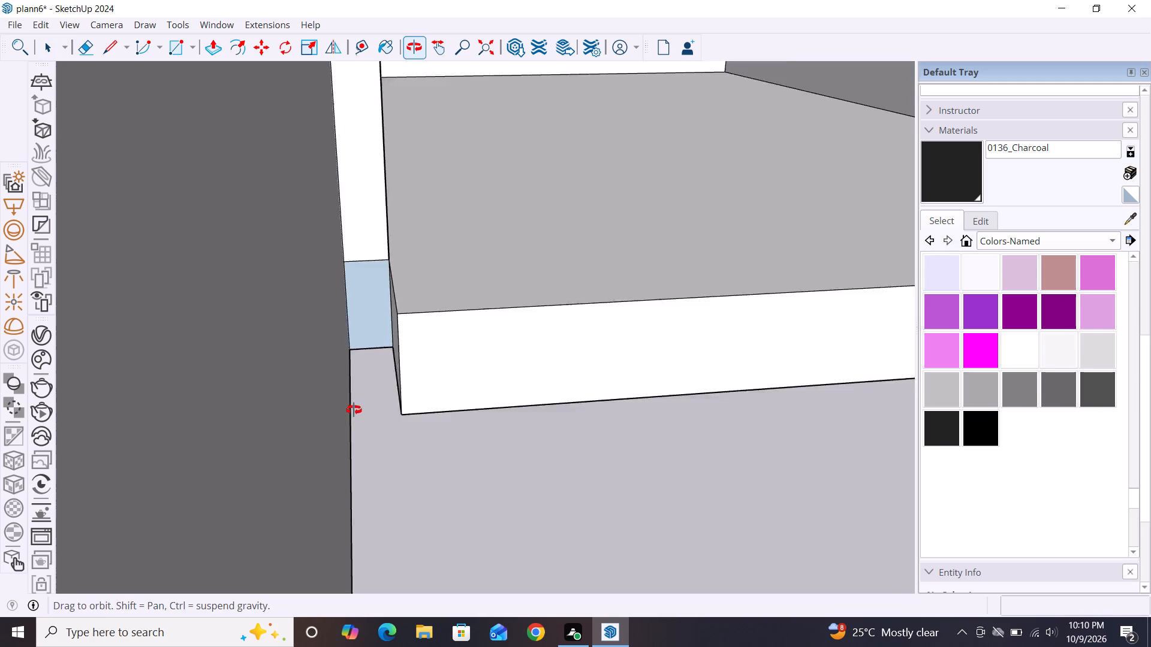
middle_drag(354, 410, 339, 413)
scroll(374, 397, up, 2)
scroll(374, 397, down, 2)
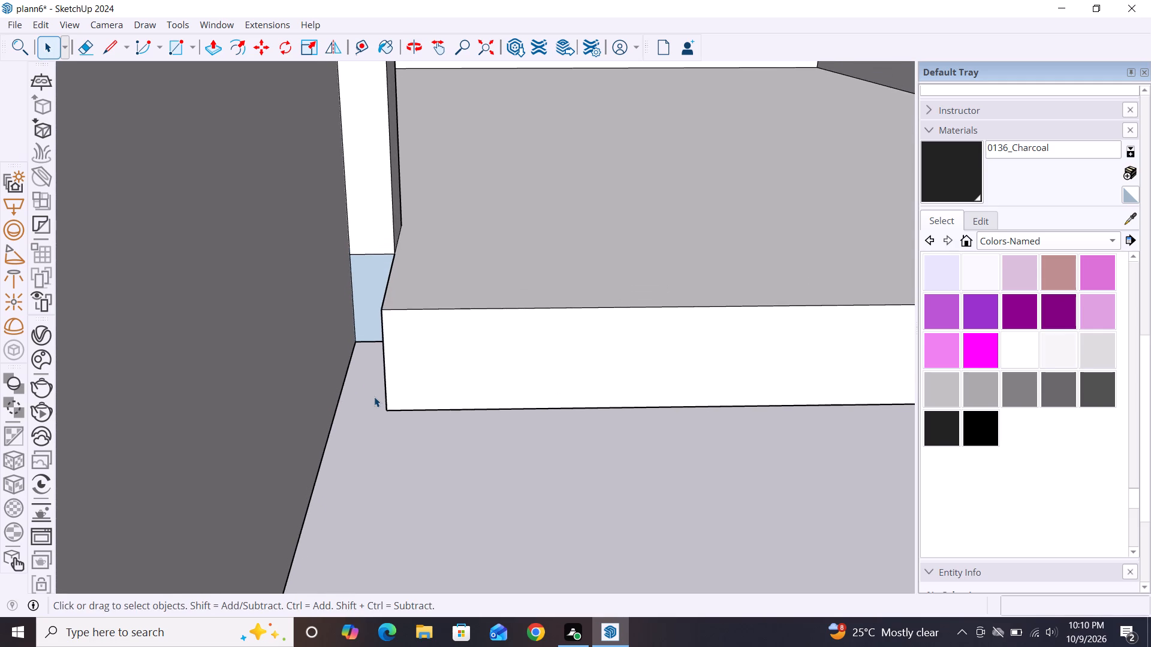
scroll(374, 397, down, 2)
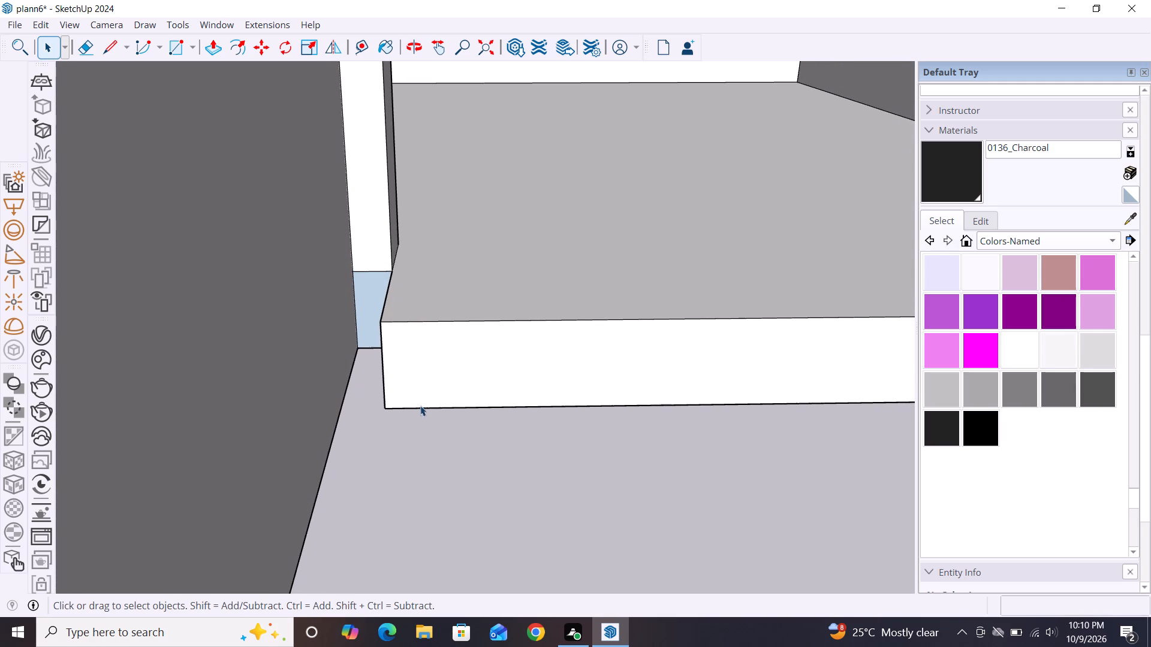
scroll(373, 366, up, 2)
scroll(366, 336, down, 5)
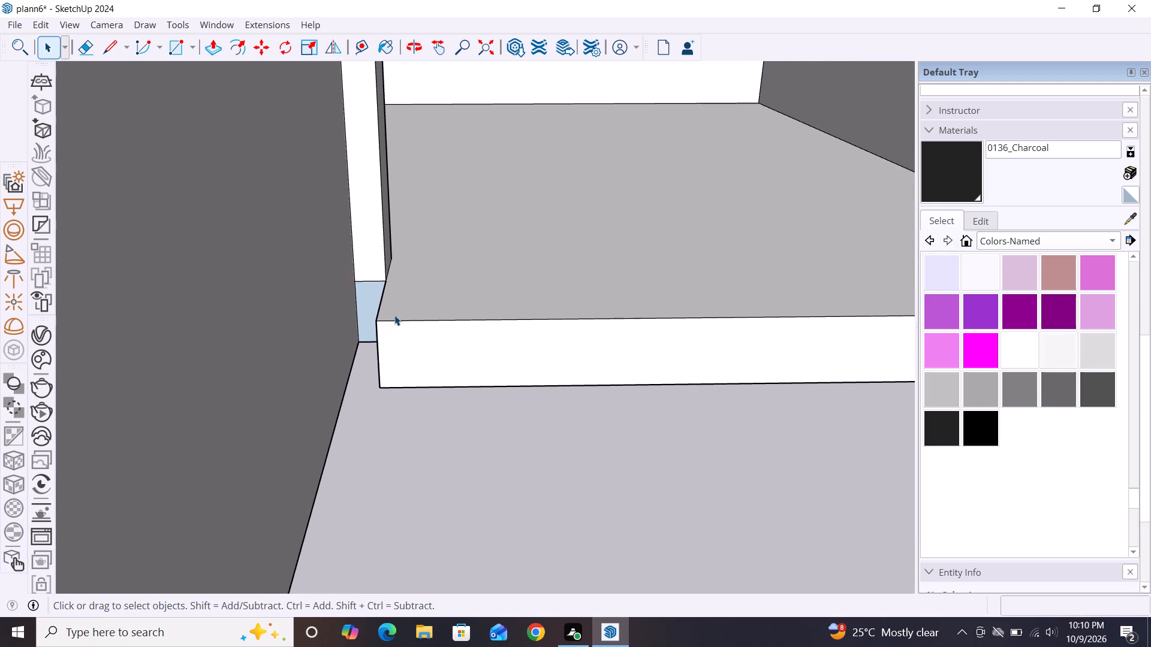
Pull the entrance slab's front face forward about 3' 11 13/16" to align with the low front wall's outer corner.
scroll(394, 315, down, 11)
scroll(735, 213, up, 1)
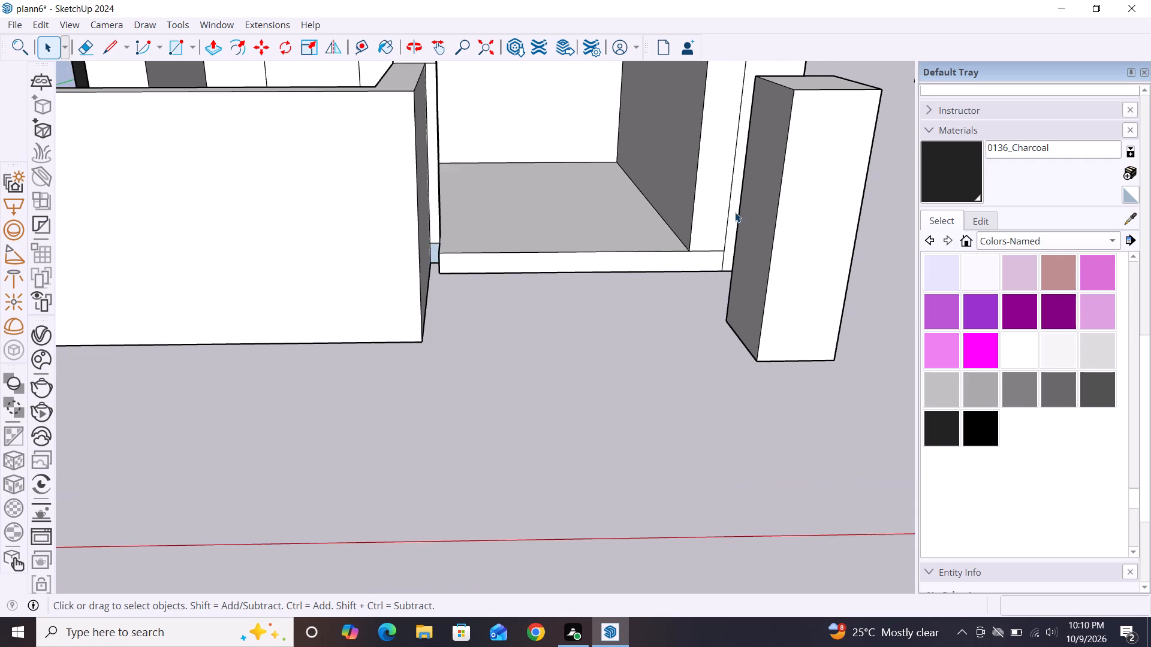
scroll(730, 204, down, 1)
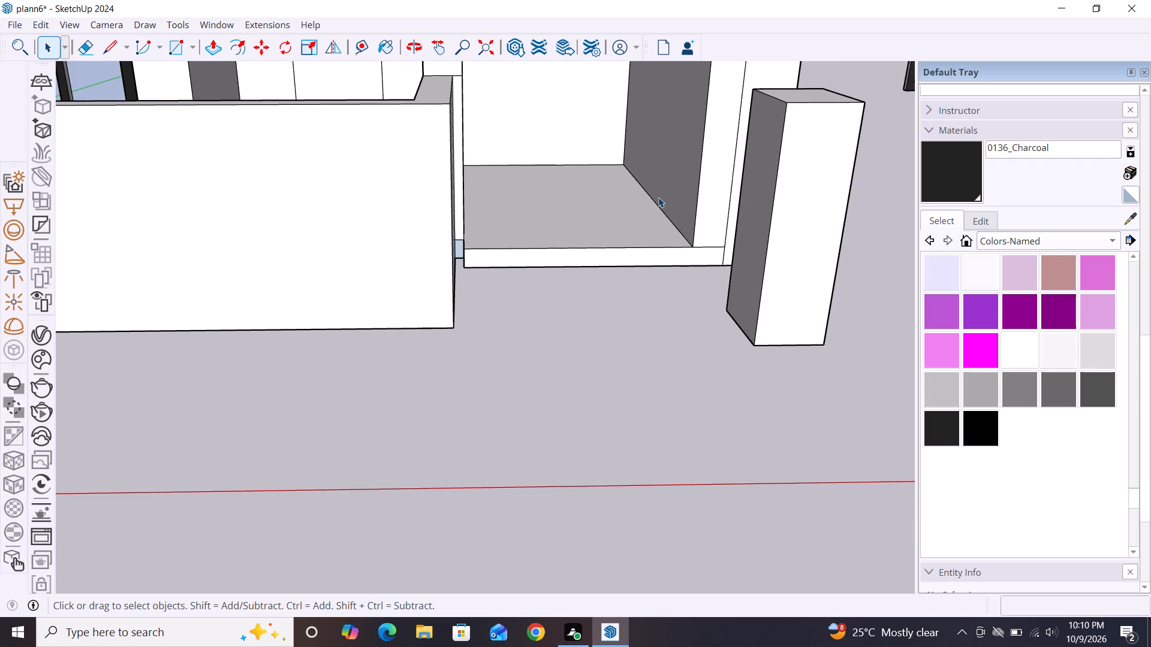
key(p)
click(613, 265)
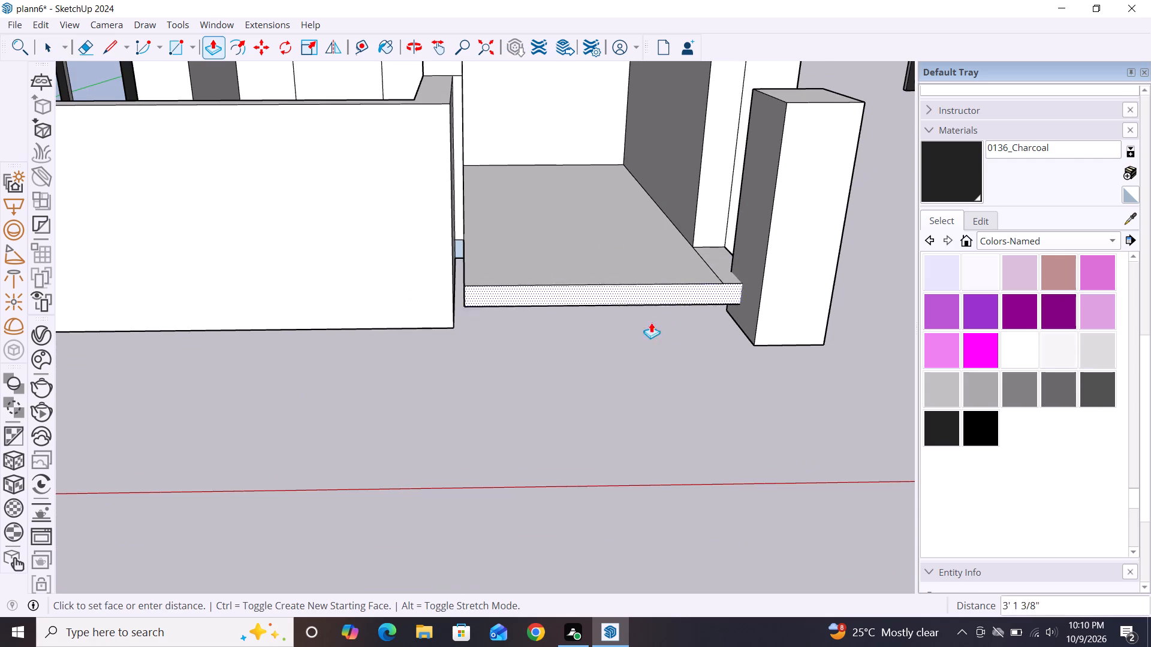
click(451, 328)
scroll(766, 306, down, 1)
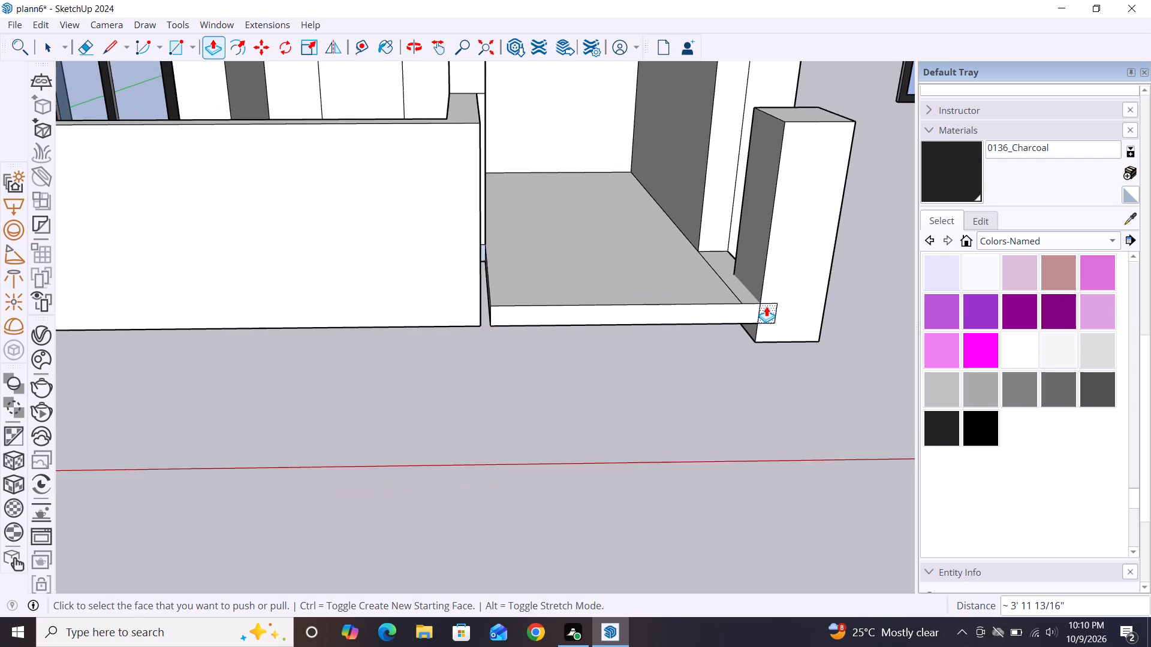
scroll(766, 306, down, 1)
key(space)
Pull the main part of the entrance slab's underside down by 5 13/16".
scroll(592, 297, down, 2)
middle_drag(736, 348, 696, 298)
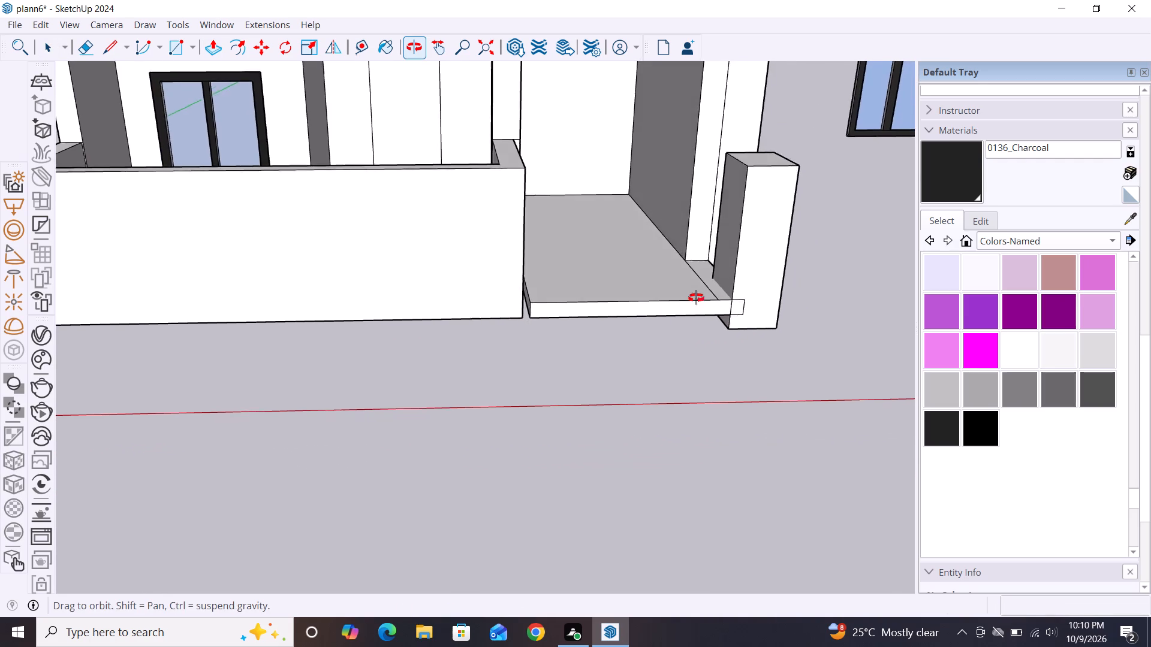
middle_drag(696, 298, 644, 251)
middle_drag(610, 358, 629, 254)
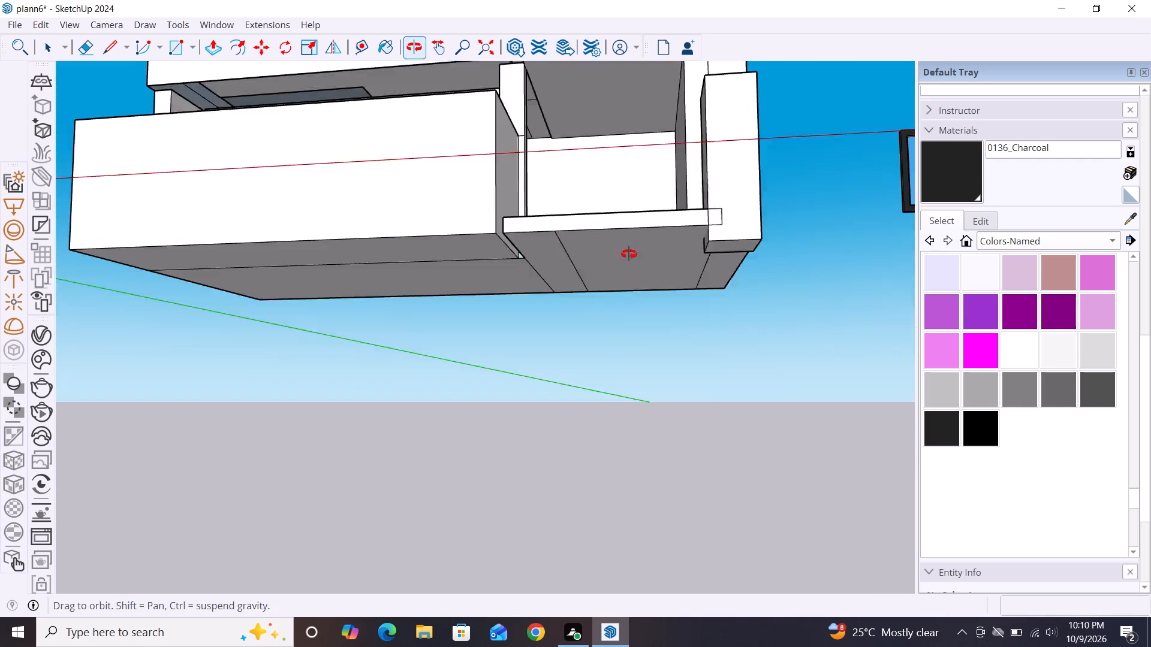
middle_drag(629, 254, 629, 249)
scroll(613, 260, up, 2)
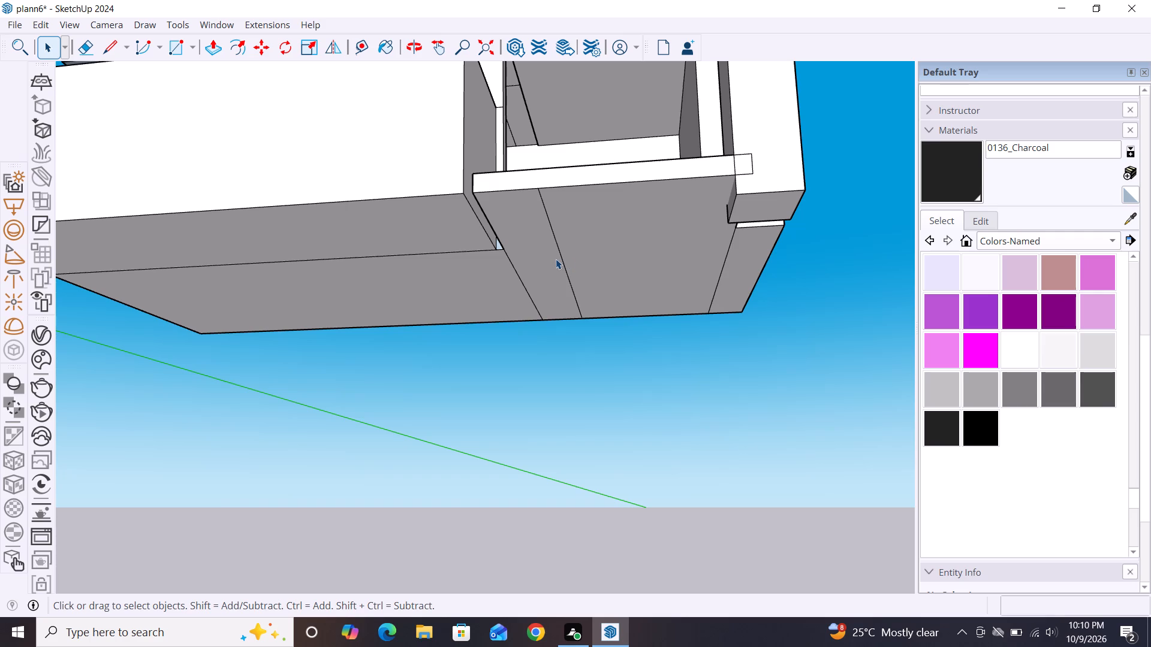
middle_drag(556, 259, 555, 283)
key(p)
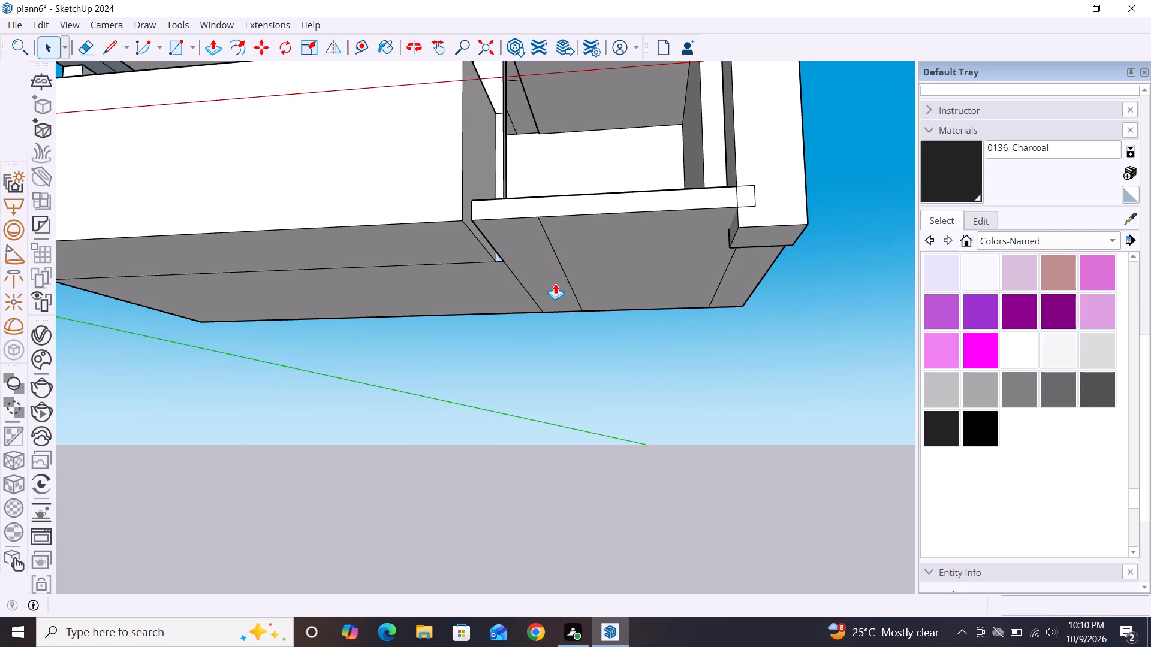
drag(620, 223, 629, 248)
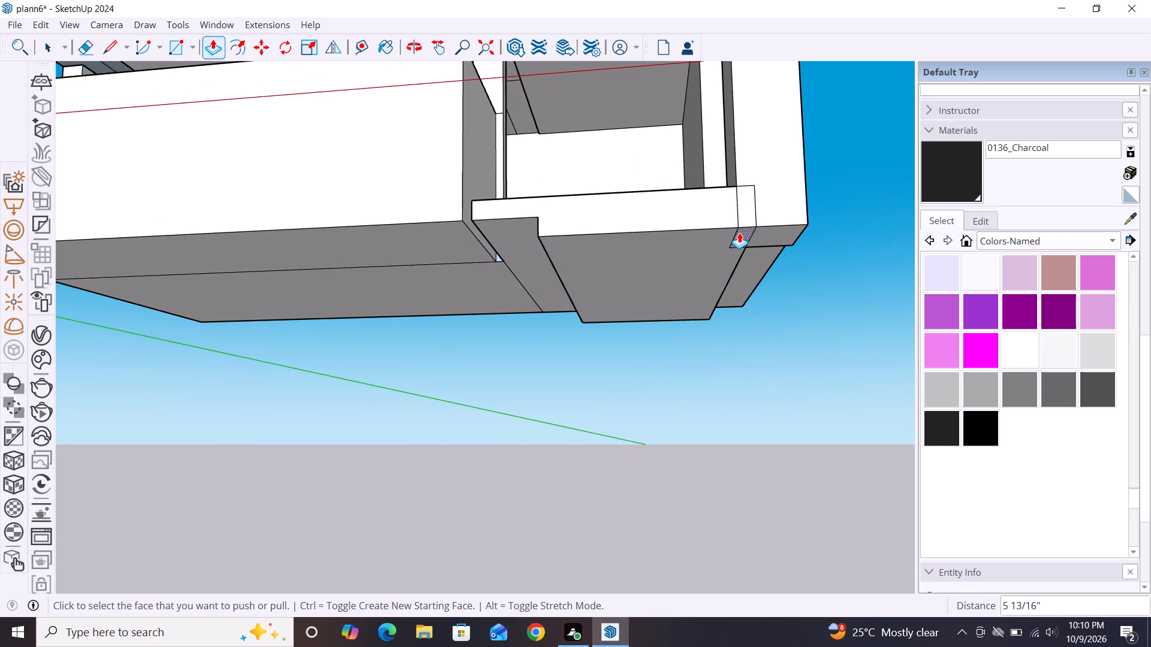
click(739, 232)
key(space)
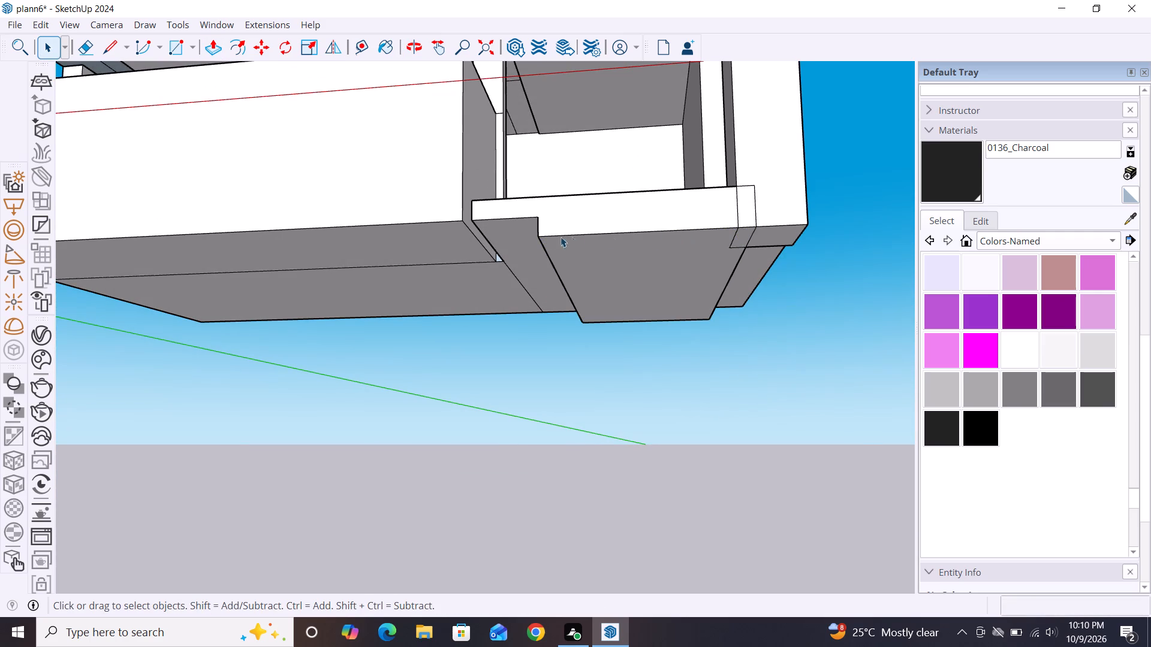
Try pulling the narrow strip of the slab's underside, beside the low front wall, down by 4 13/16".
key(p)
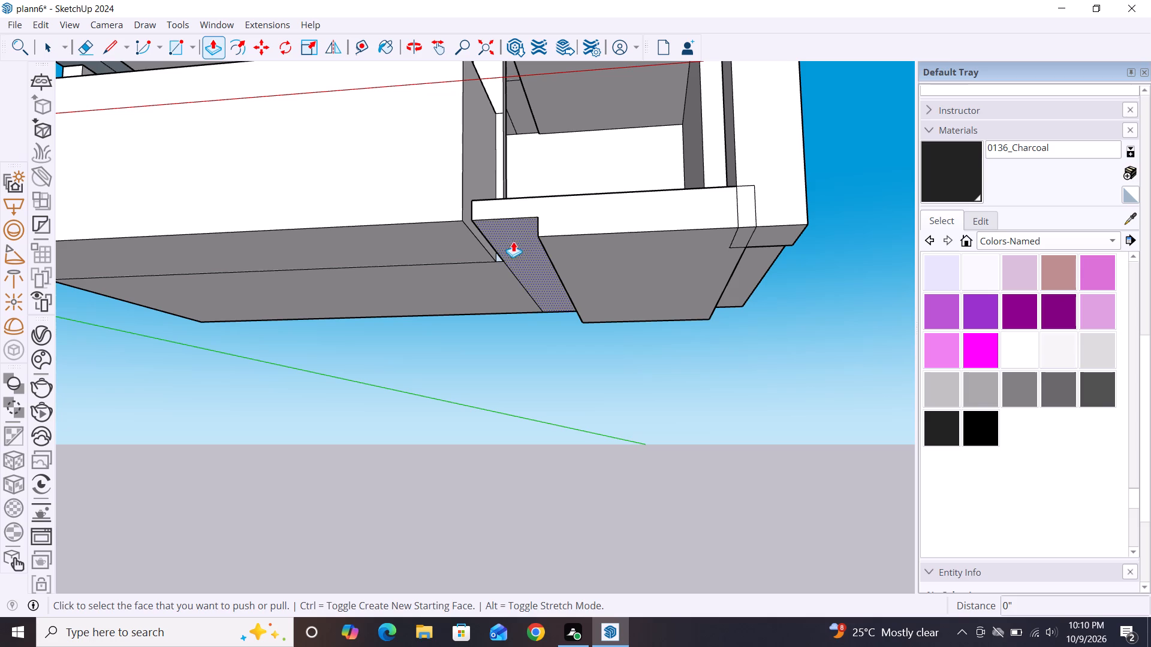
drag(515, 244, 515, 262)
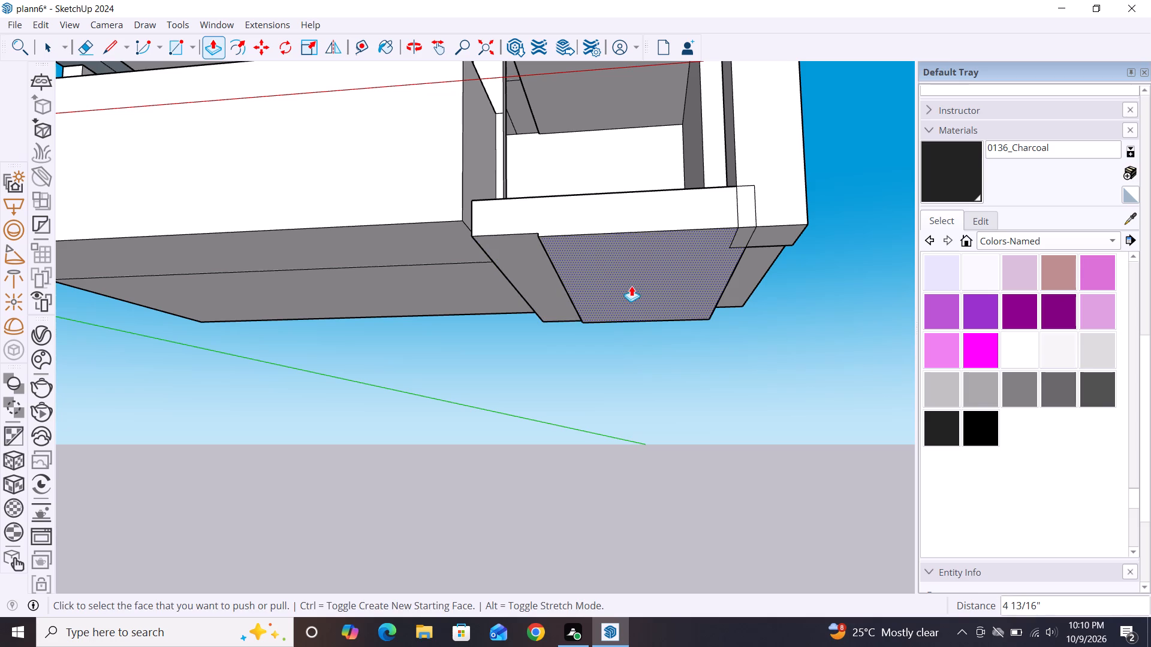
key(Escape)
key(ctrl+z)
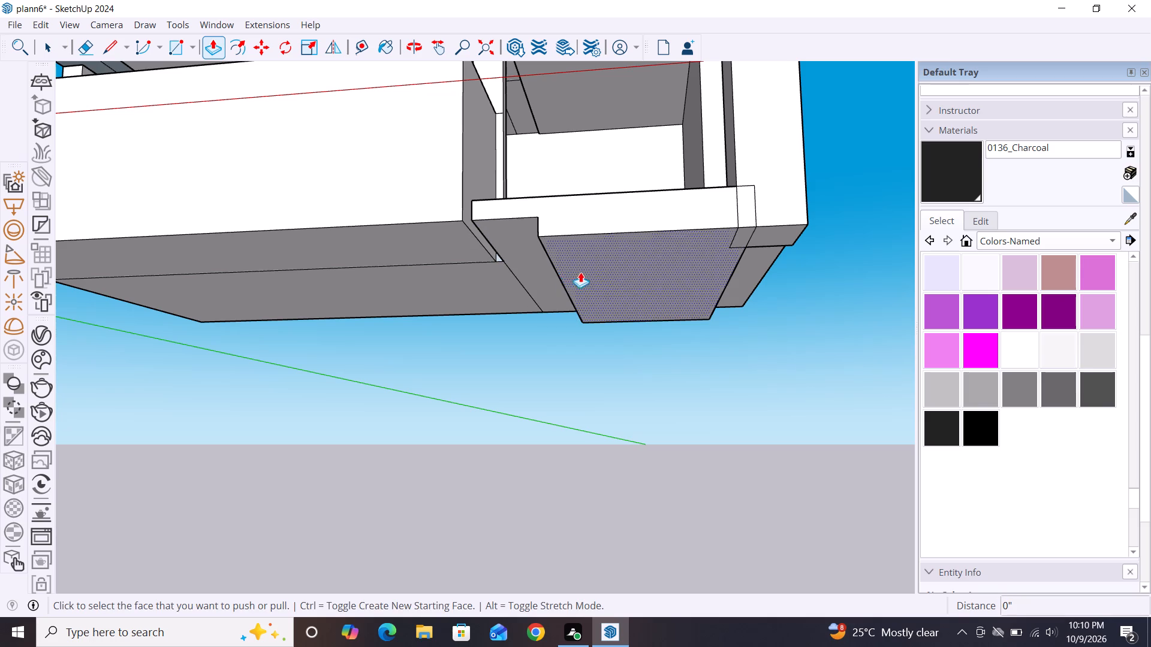
Pull the narrow strip of the slab's underside down flush with the slab's main underside.
drag(534, 263, 543, 282)
double_click(637, 283)
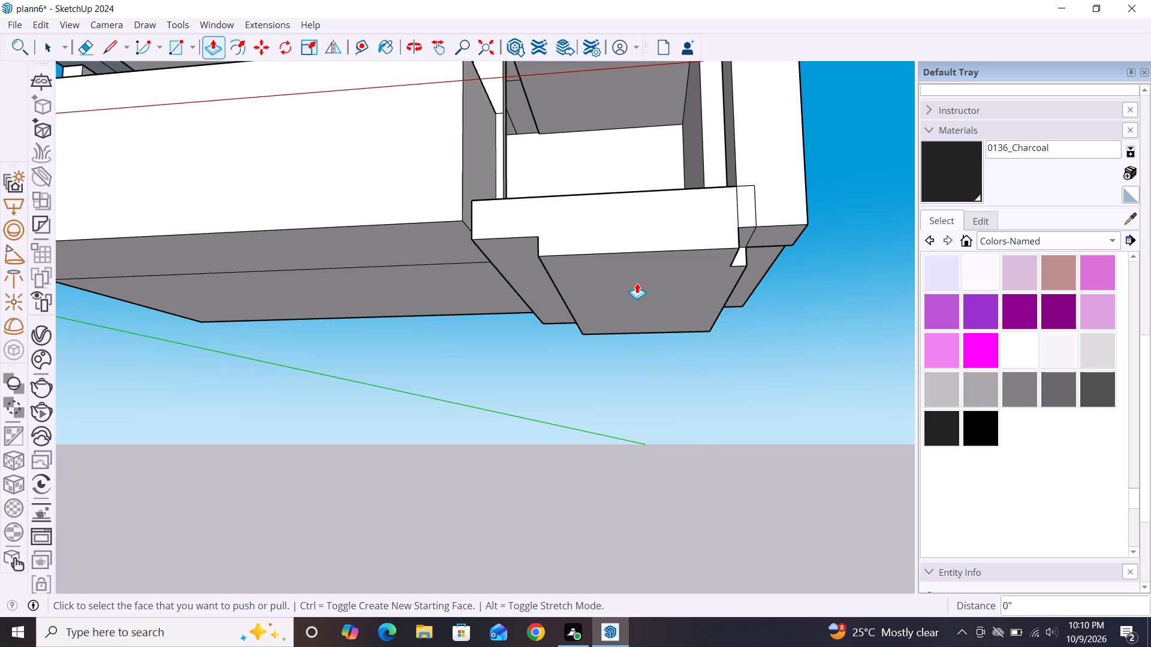
key(ctrl+z)
Pull the low front wall's underside down by 10 1/2".
scroll(525, 271, down, 1)
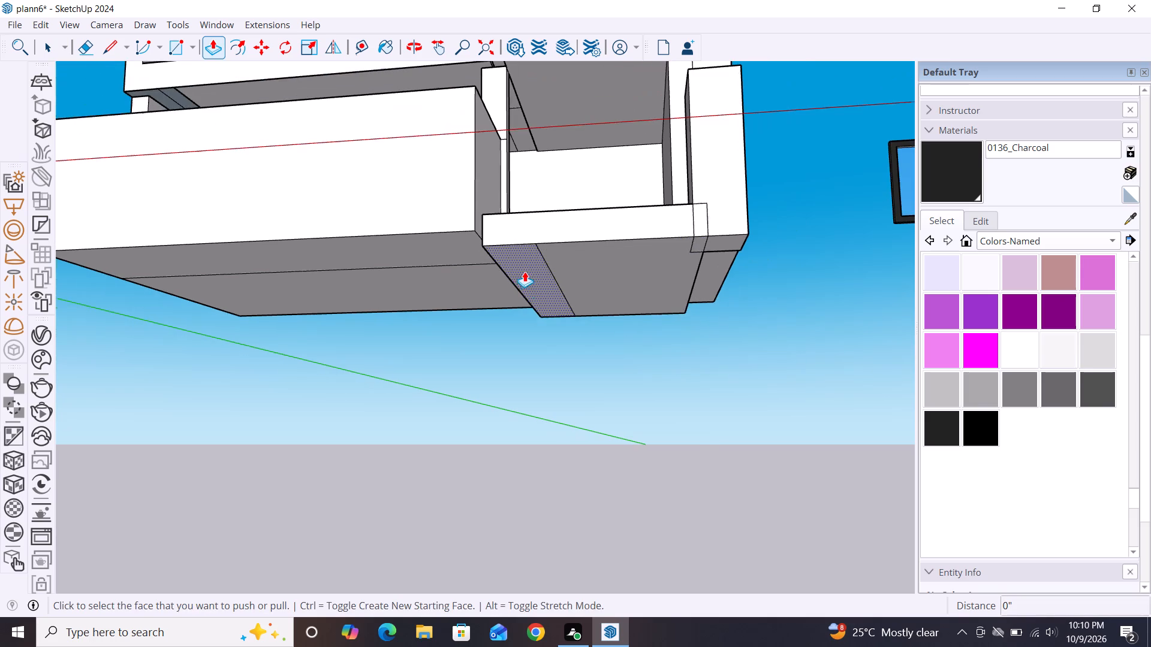
scroll(525, 271, down, 1)
middle_drag(529, 310, 601, 277)
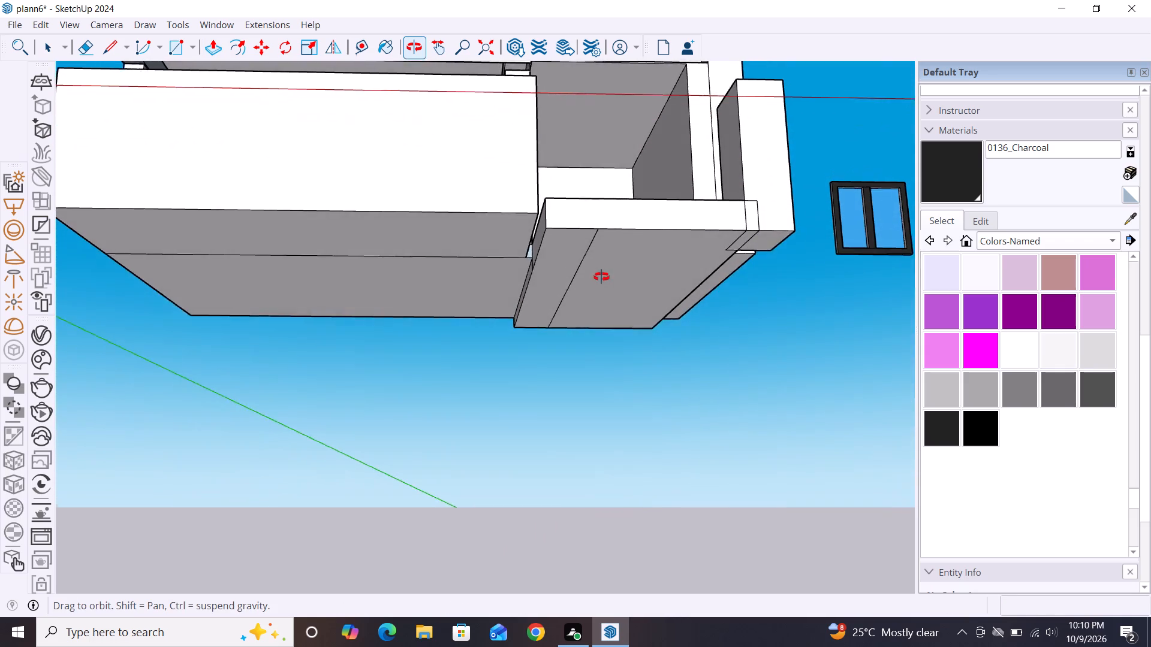
middle_drag(601, 277, 597, 268)
scroll(592, 283, up, 2)
drag(447, 219, 456, 253)
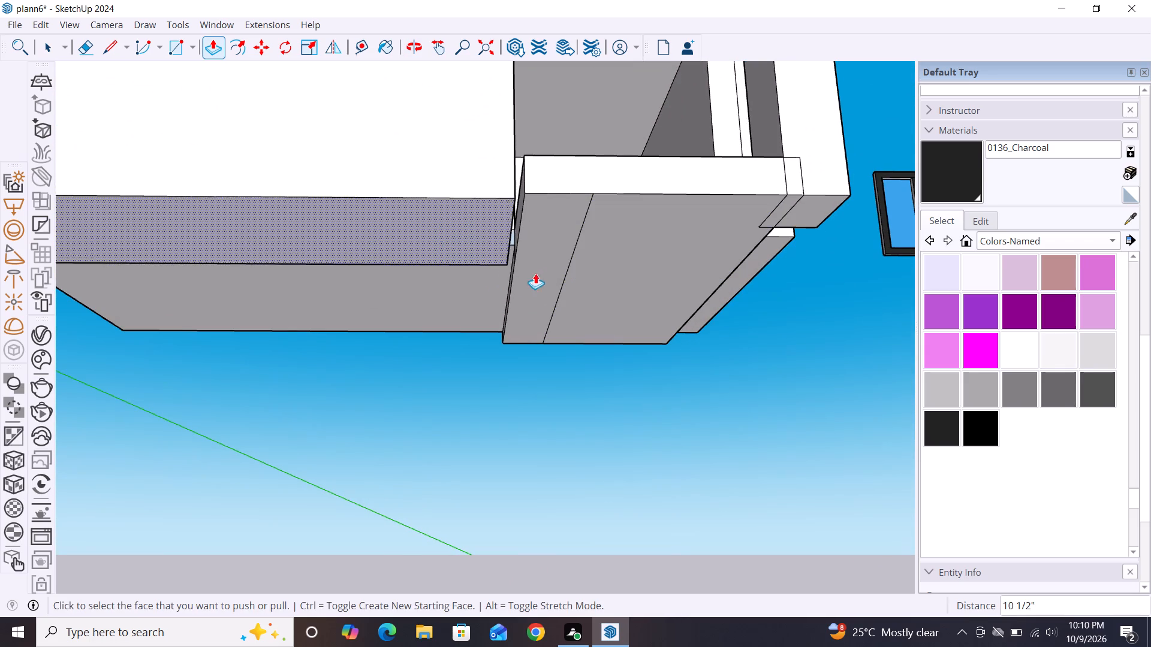
click(555, 238)
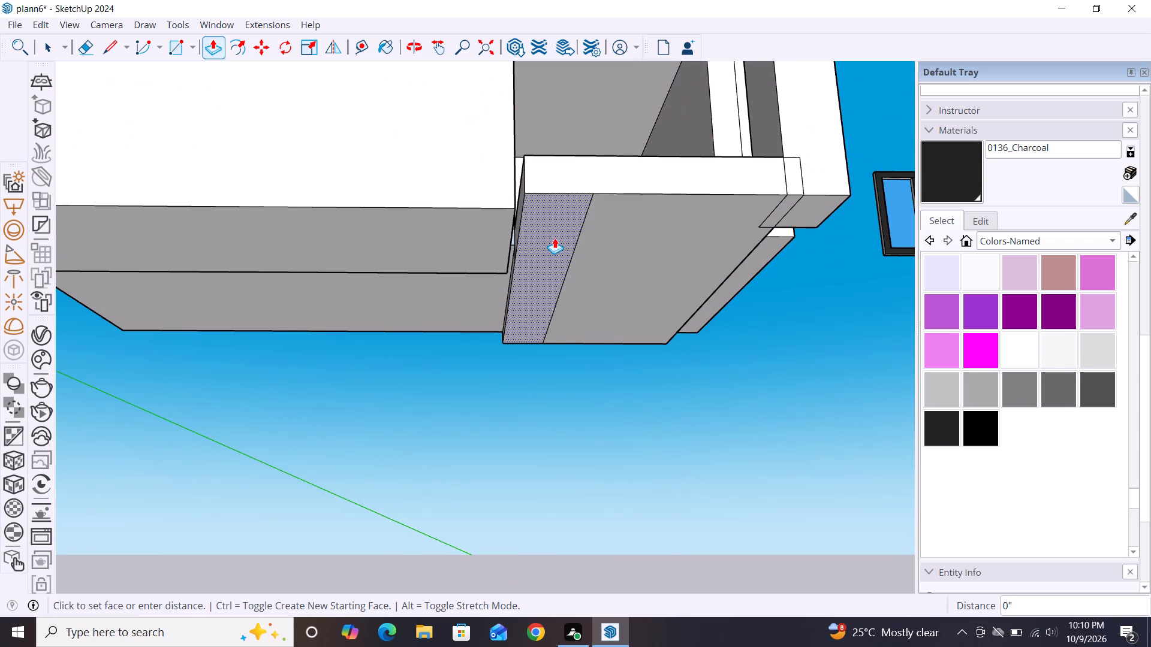
key(Escape)
Pull the house base's underside behind the low front wall down flush with the entrance slab's underside.
scroll(555, 220, down, 1)
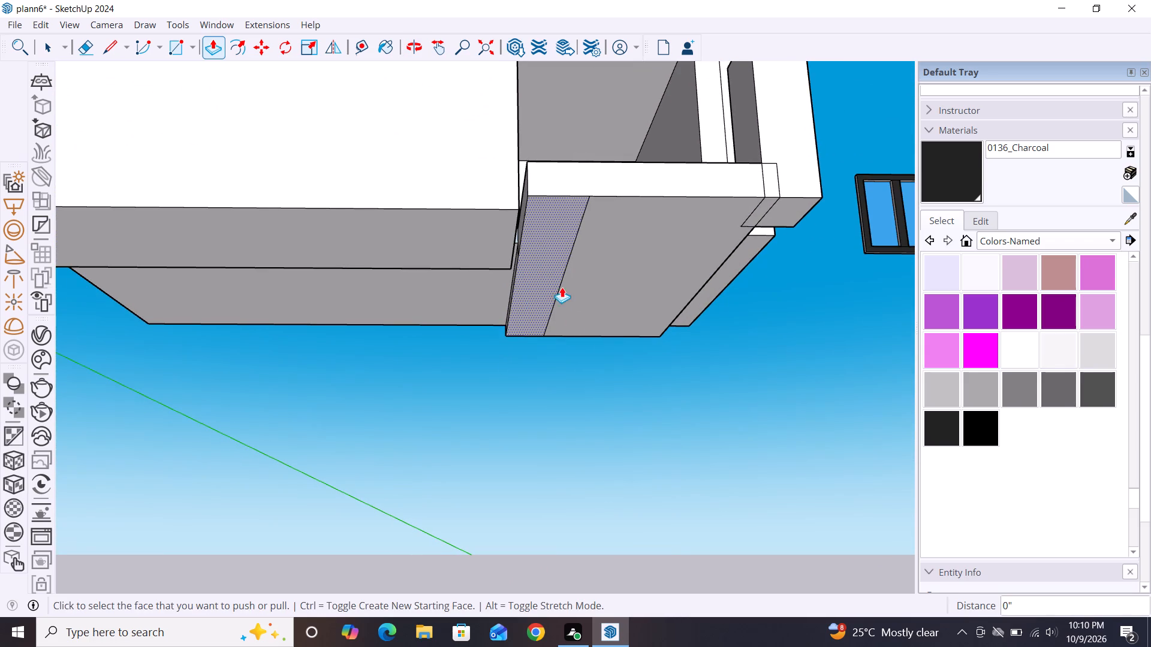
middle_drag(542, 383, 528, 256)
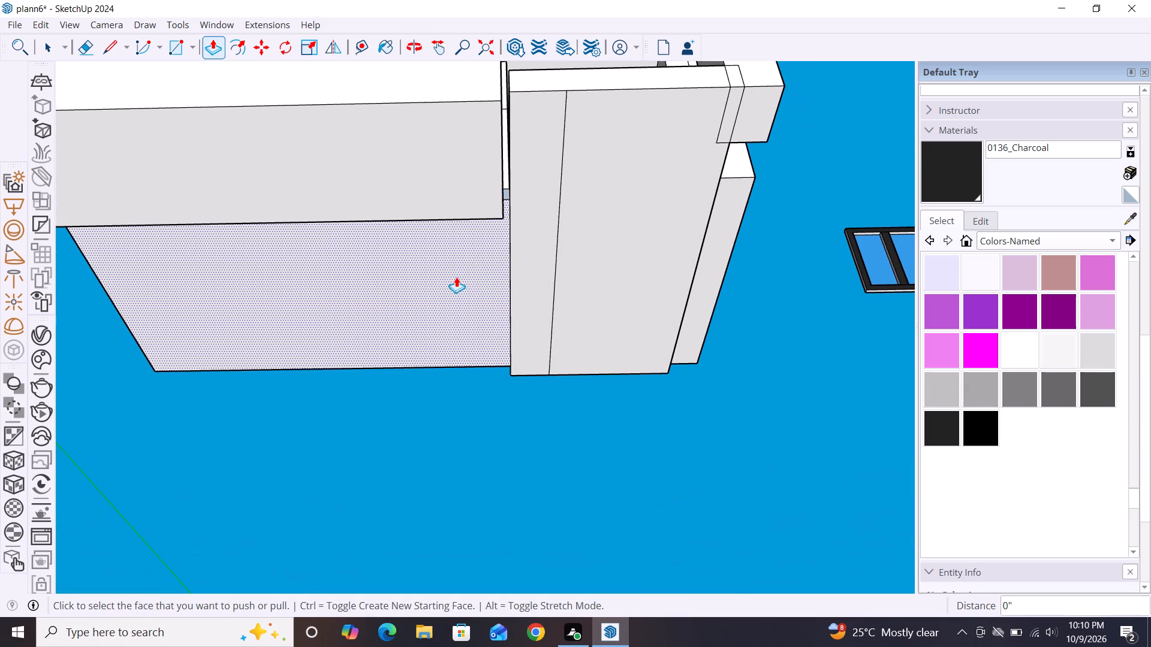
drag(456, 277, 462, 283)
key(Escape)
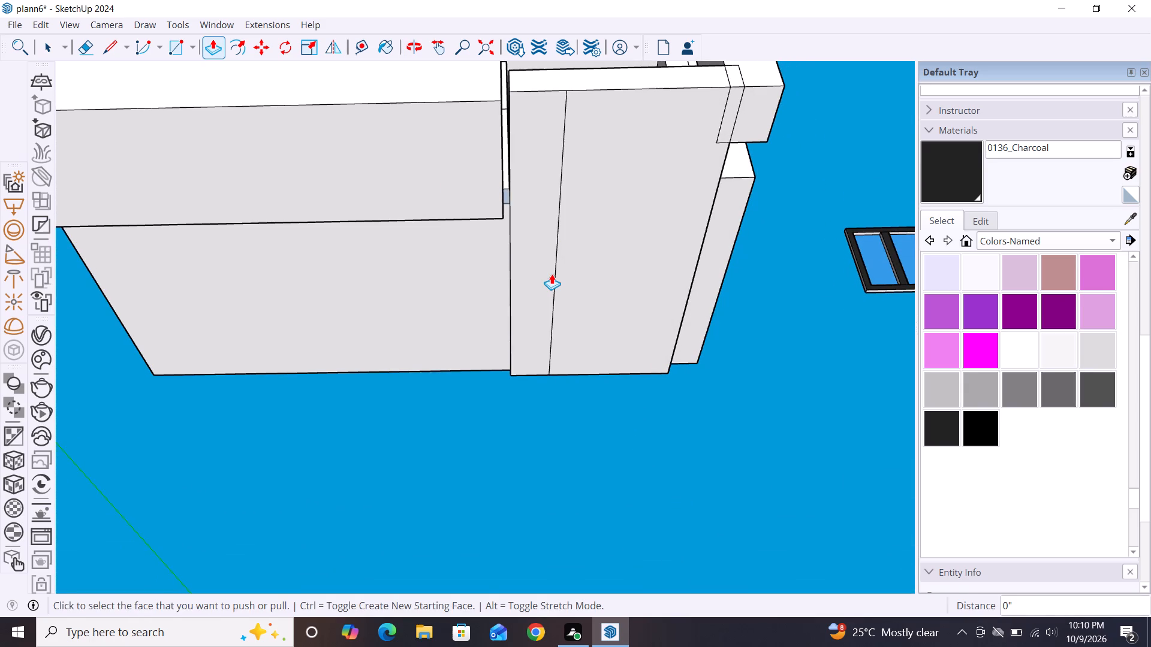
key(space)
key(space)
key(p)
drag(424, 324, 556, 361)
click(554, 334)
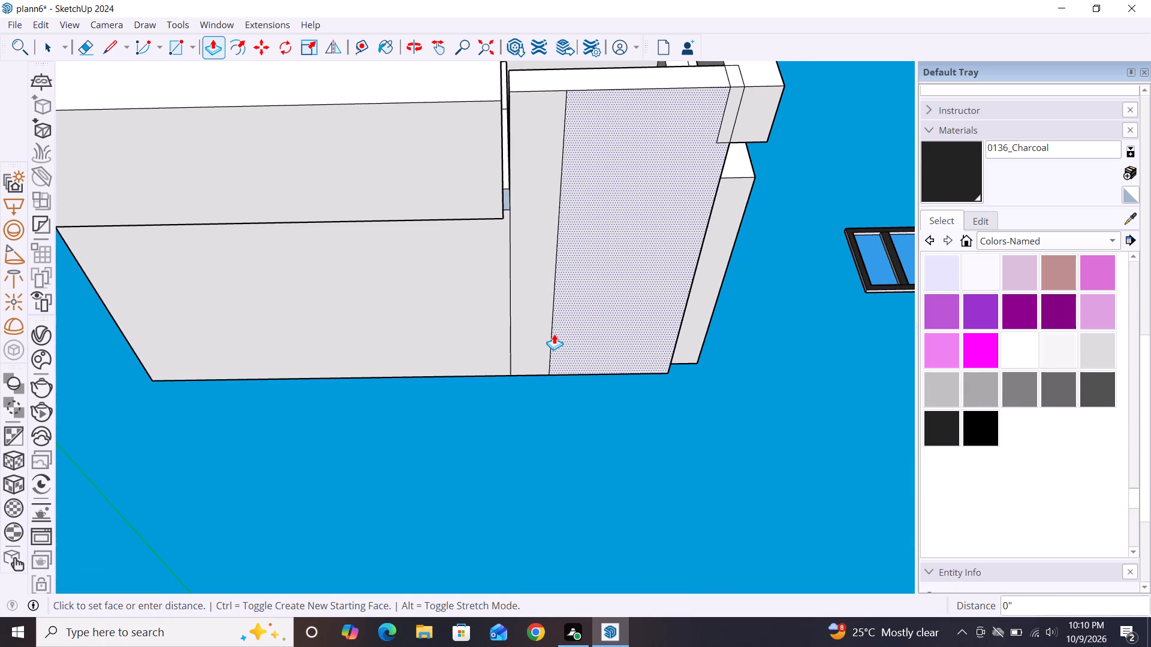
key(Escape)
Push the low front wall's underside back up by 4 11/16", level with the entrance slab's underside.
middle_drag(528, 341, 520, 365)
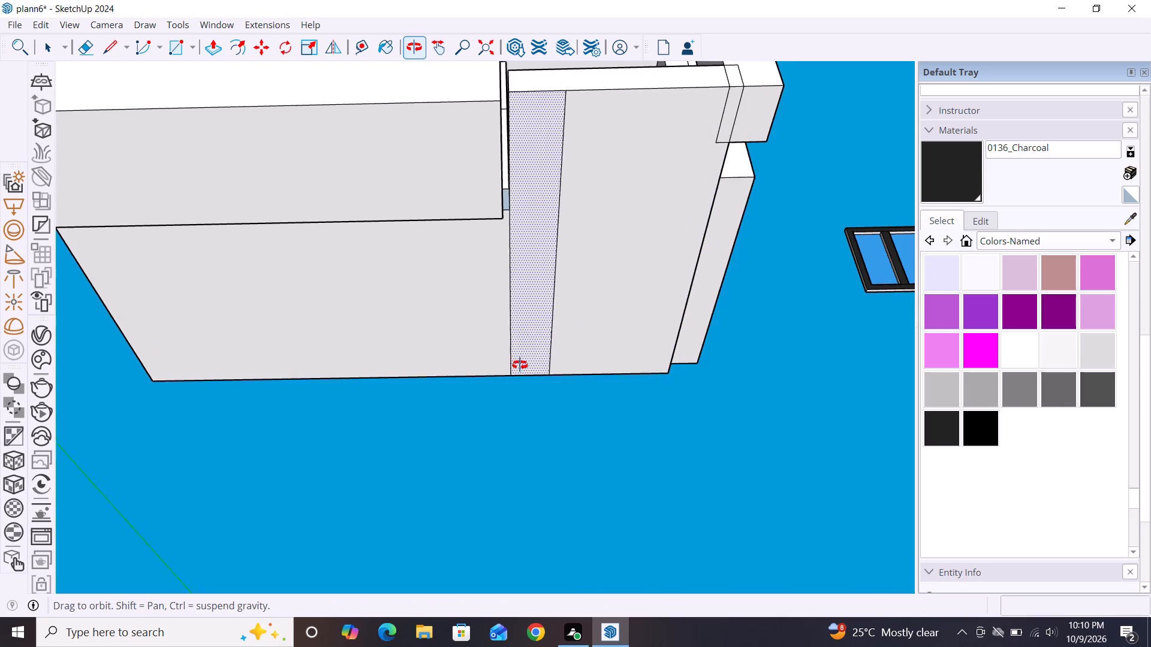
middle_drag(520, 365, 510, 420)
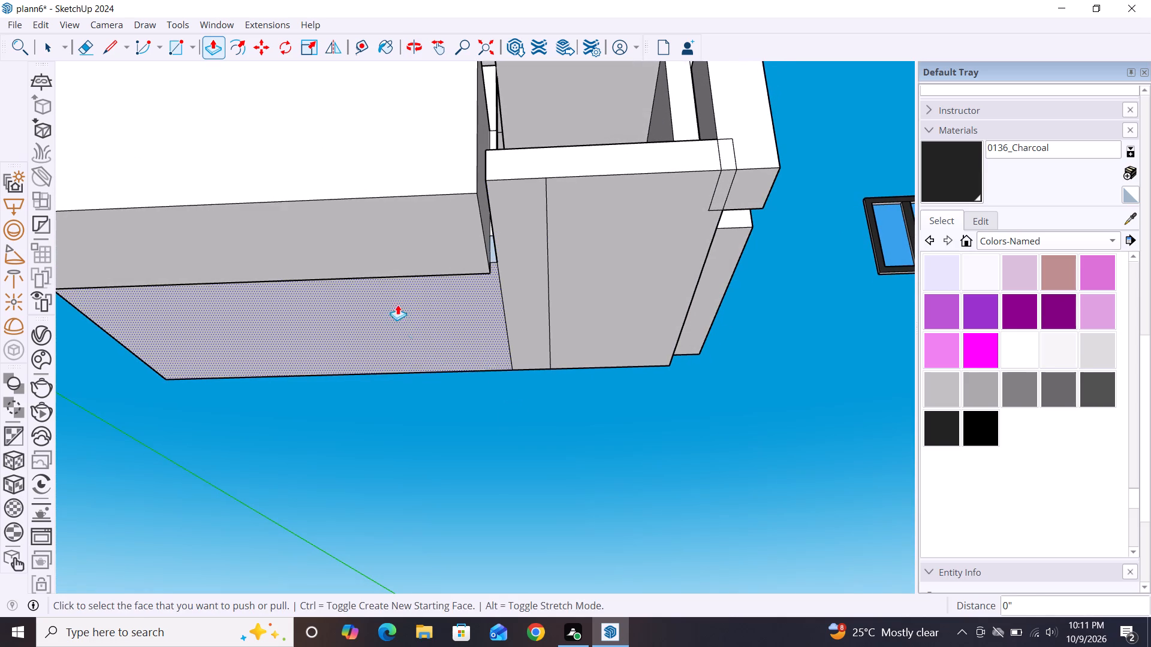
click(383, 253)
click(580, 243)
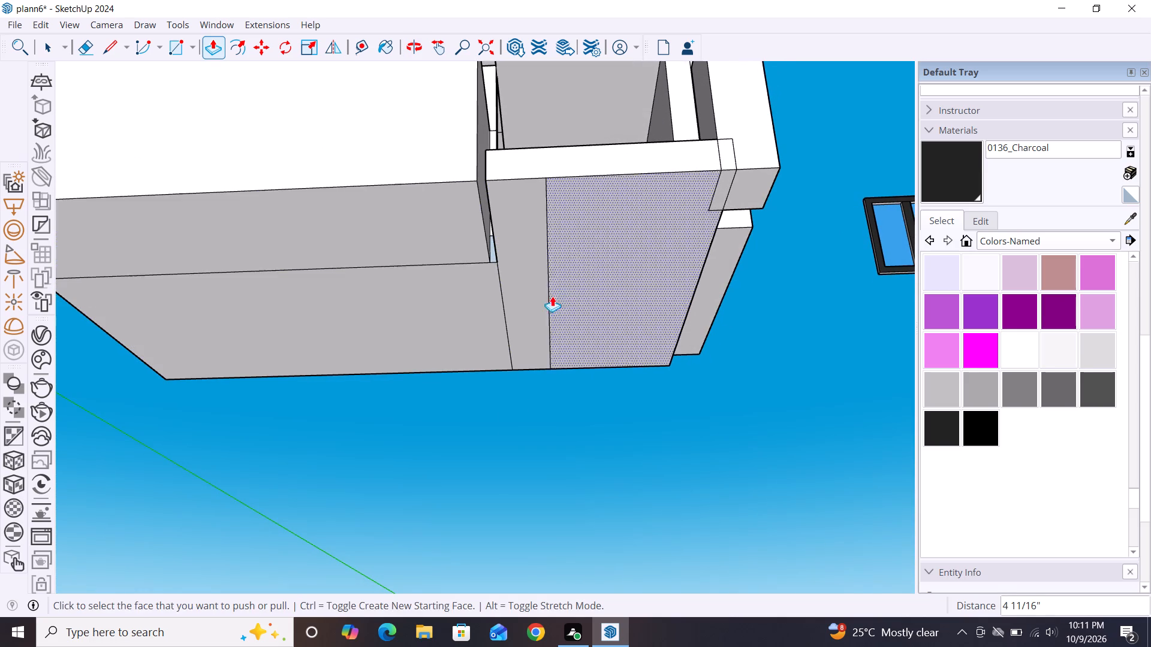
Pull the narrow strip's end face beside the low front wall forward about 4' 9 5/16", flush with the entrance slab's front.
scroll(487, 338, down, 2)
middle_drag(491, 341, 493, 494)
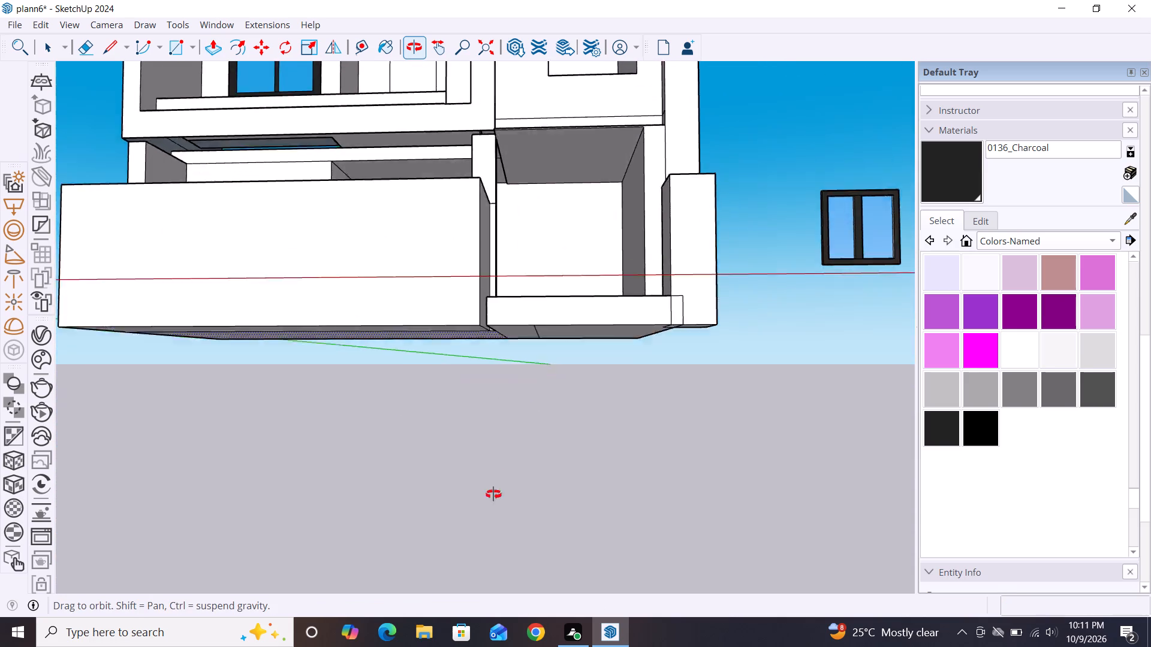
middle_drag(493, 494, 501, 574)
scroll(504, 368, up, 3)
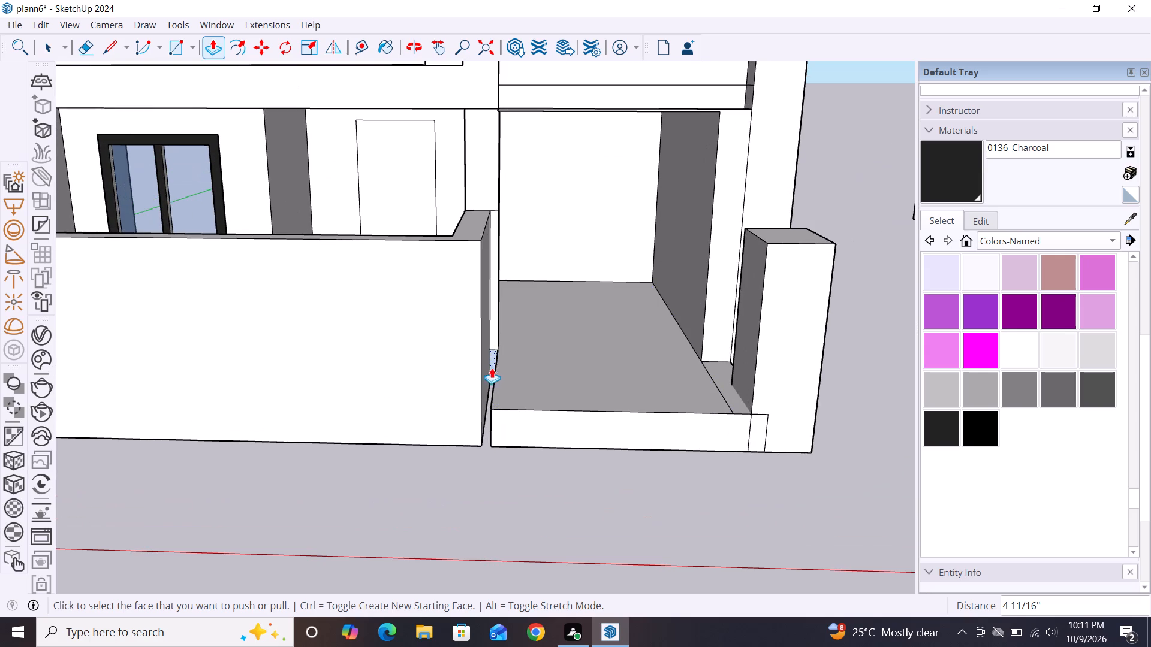
click(496, 364)
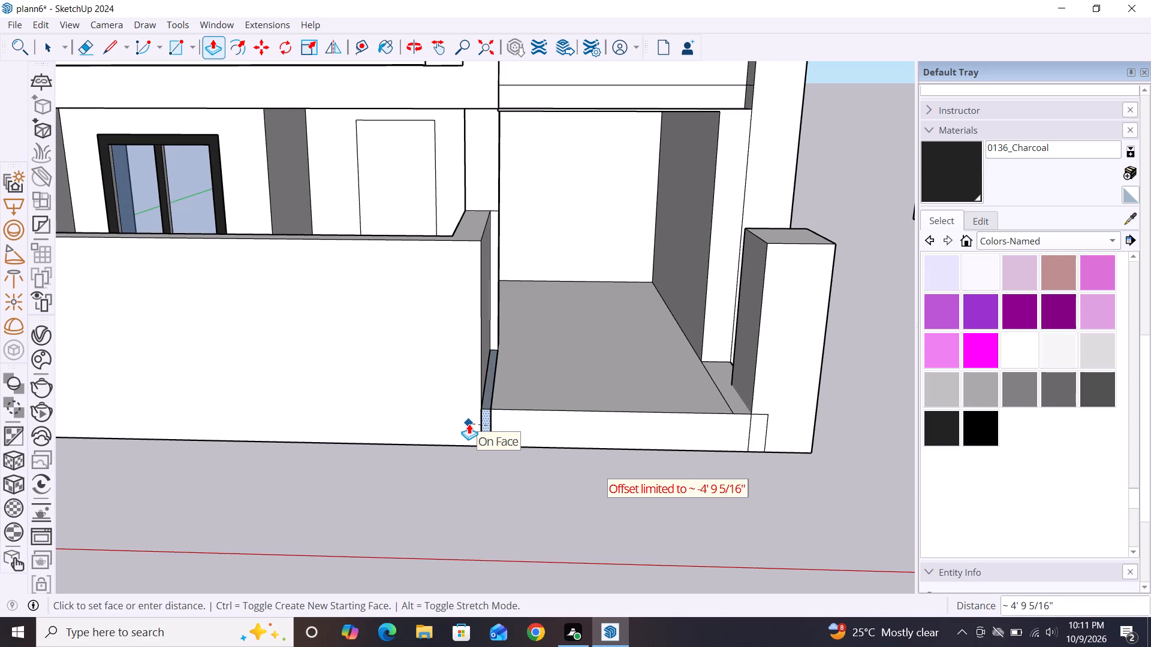
click(456, 414)
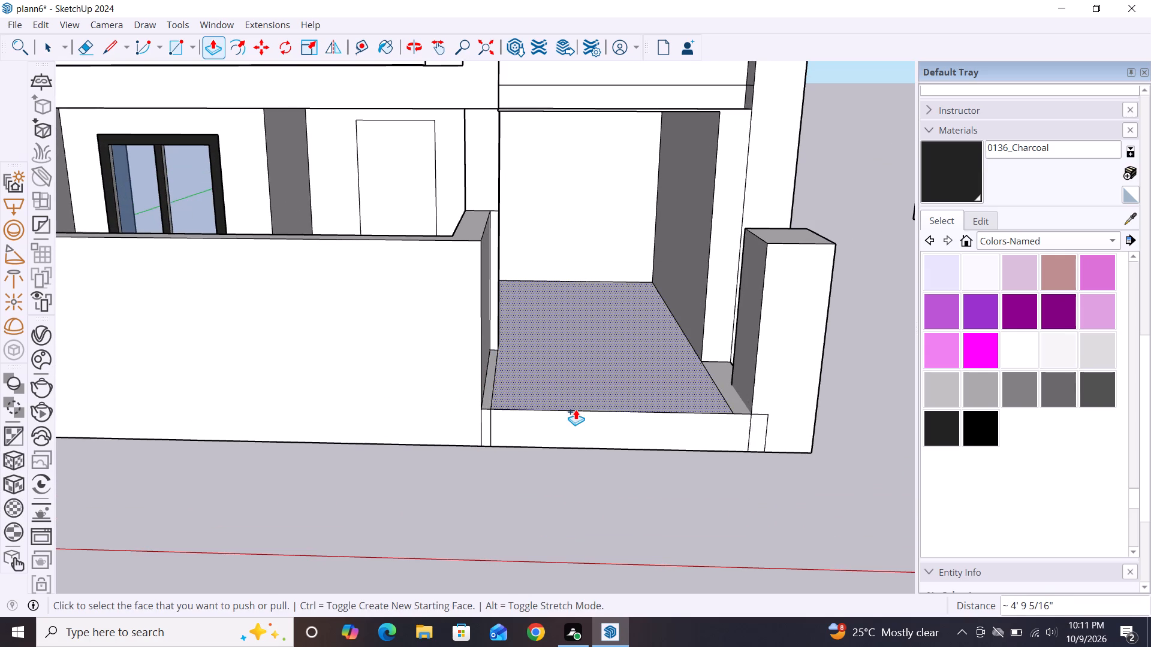
Erase the two seam lines between the filled strip and the entrance slab, on the slab's top and front face.
key(space)
scroll(508, 373, down, 3)
scroll(669, 385, up, 4)
scroll(667, 362, down, 4)
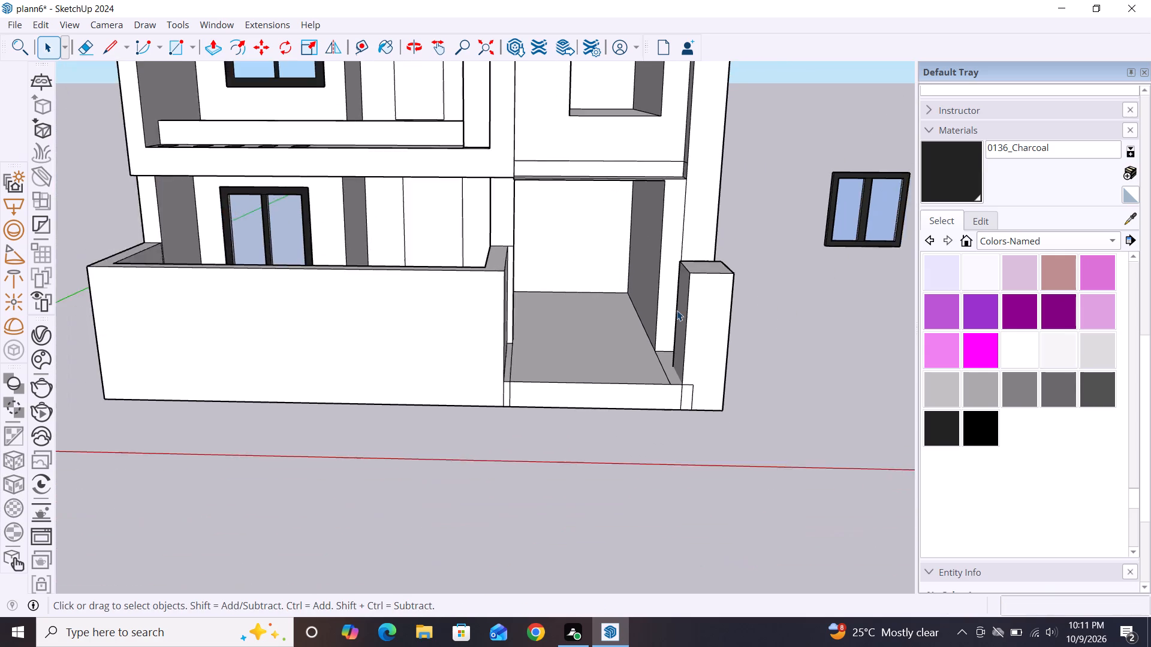
scroll(677, 310, down, 2)
scroll(538, 359, up, 11)
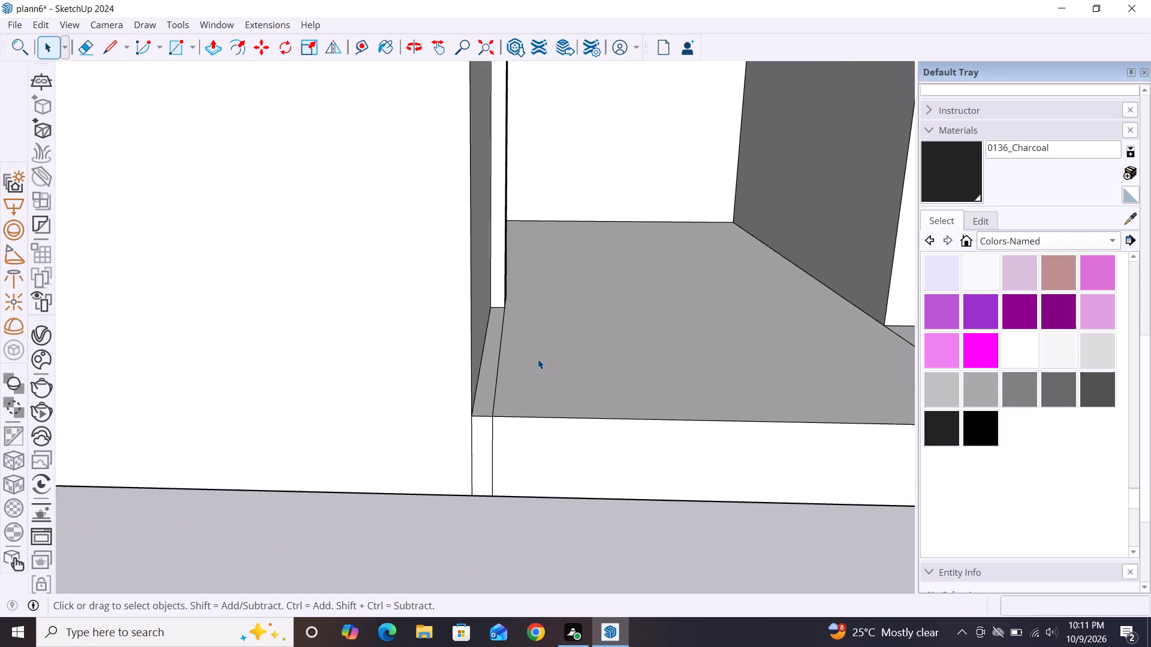
key(e)
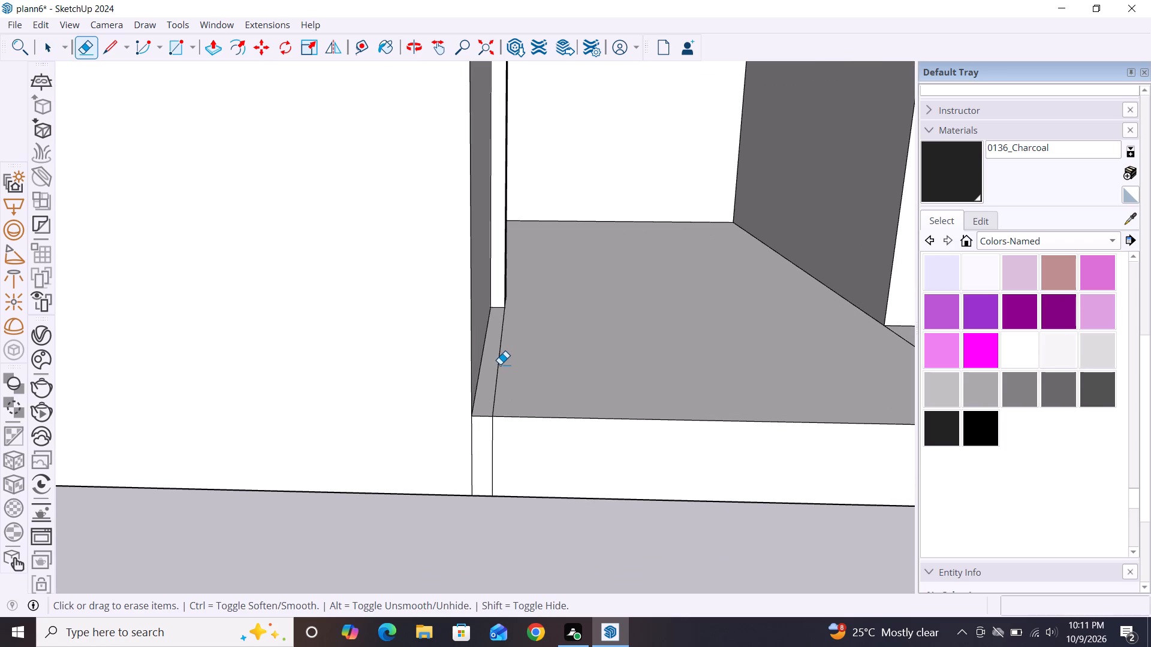
click(500, 364)
scroll(544, 289, down, 6)
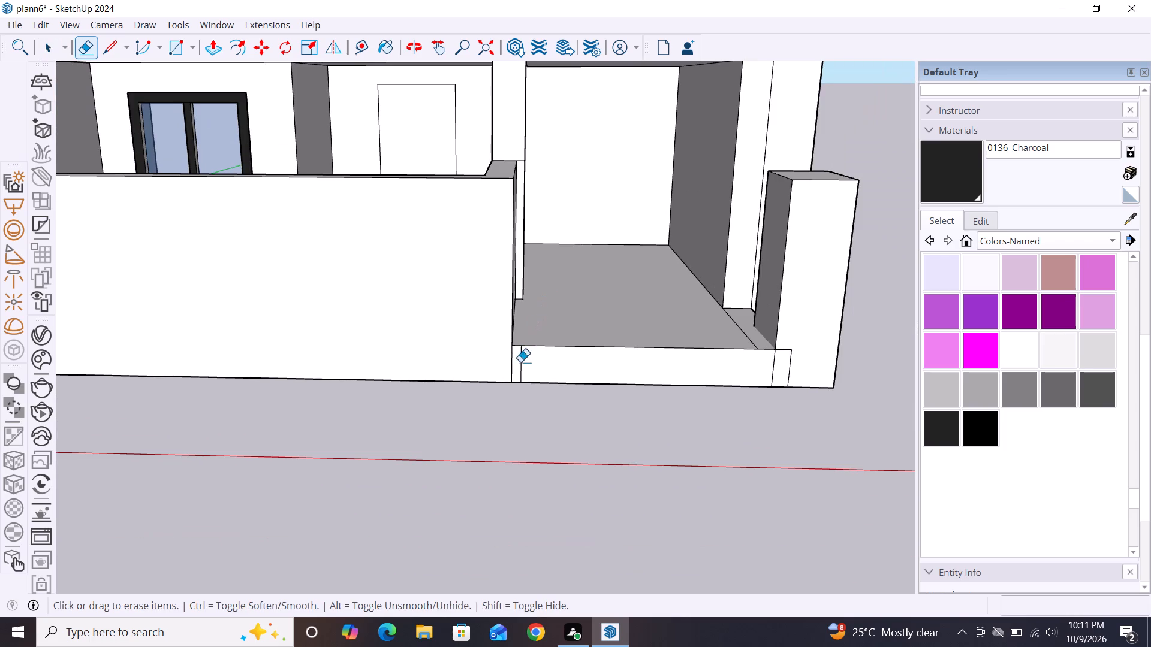
click(523, 363)
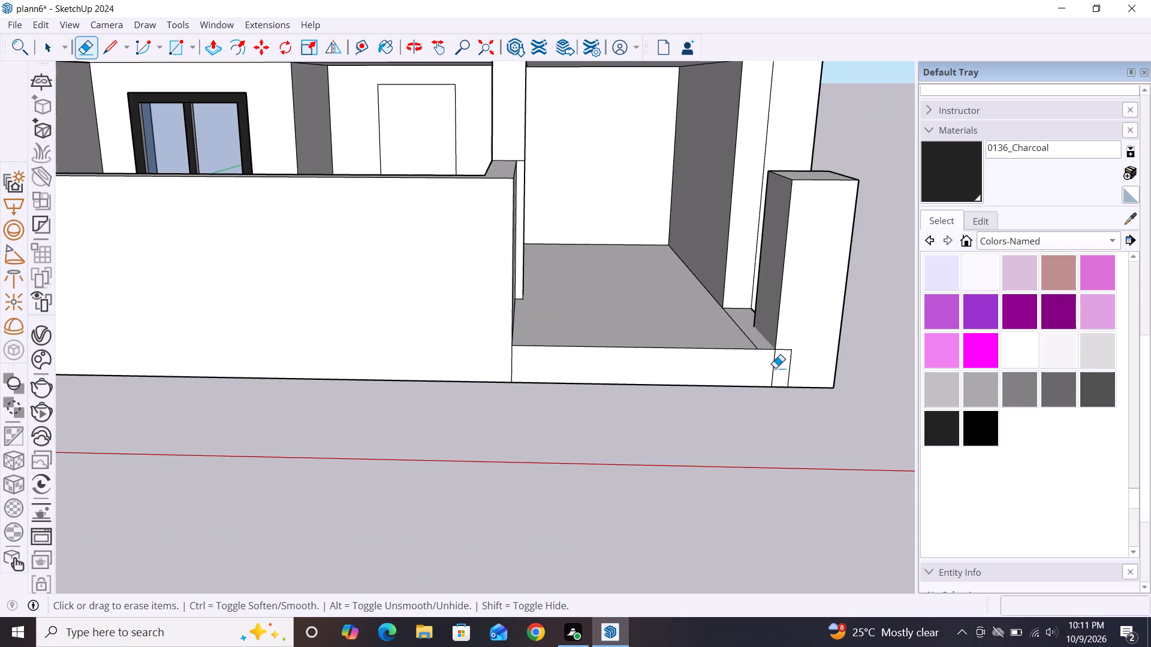
Erase the short vertical seam line on the lower front face of the end pillar.
click(774, 367)
key(ctrl+z)
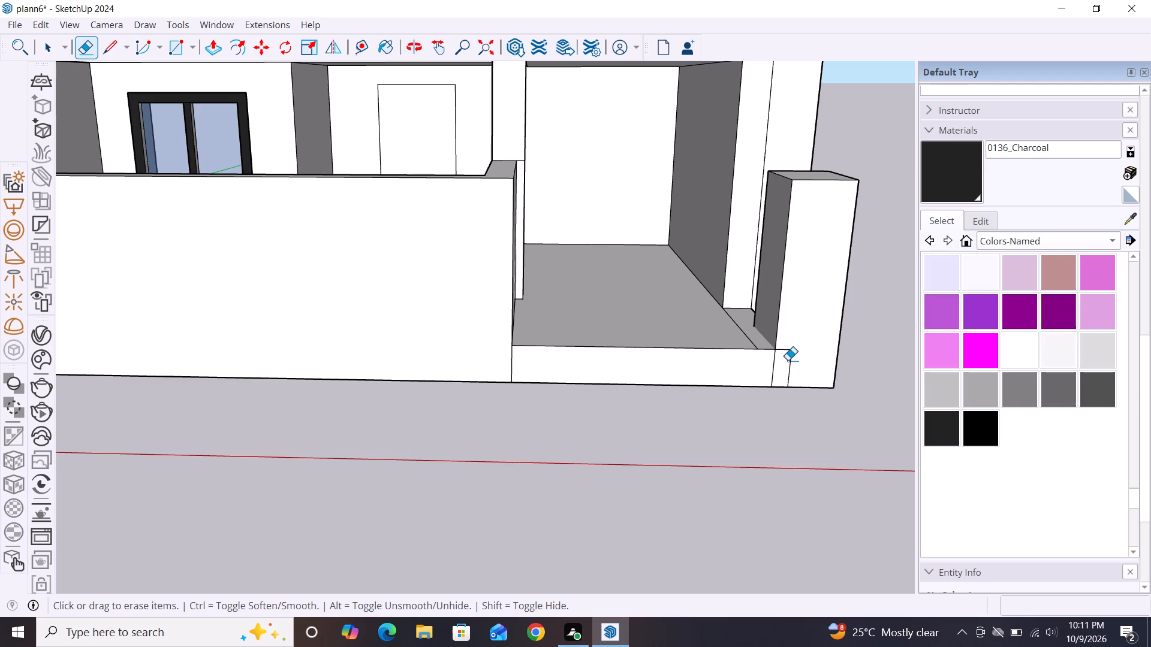
click(790, 364)
click(784, 350)
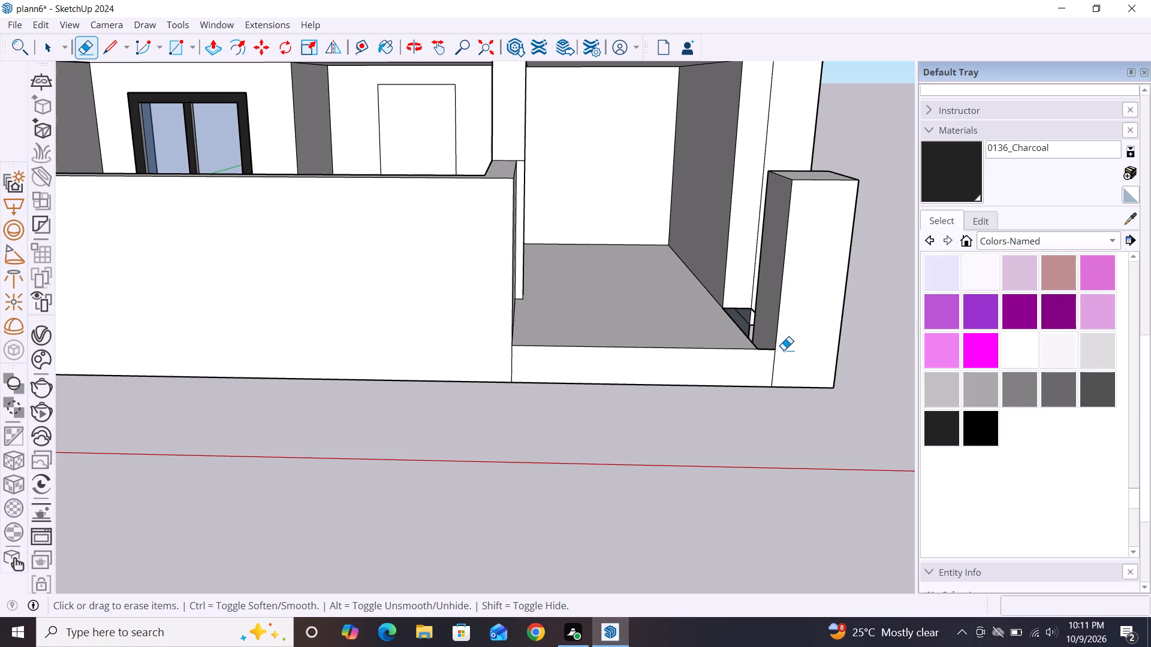
key(ctrl+z)
scroll(703, 326, down, 3)
key(space)
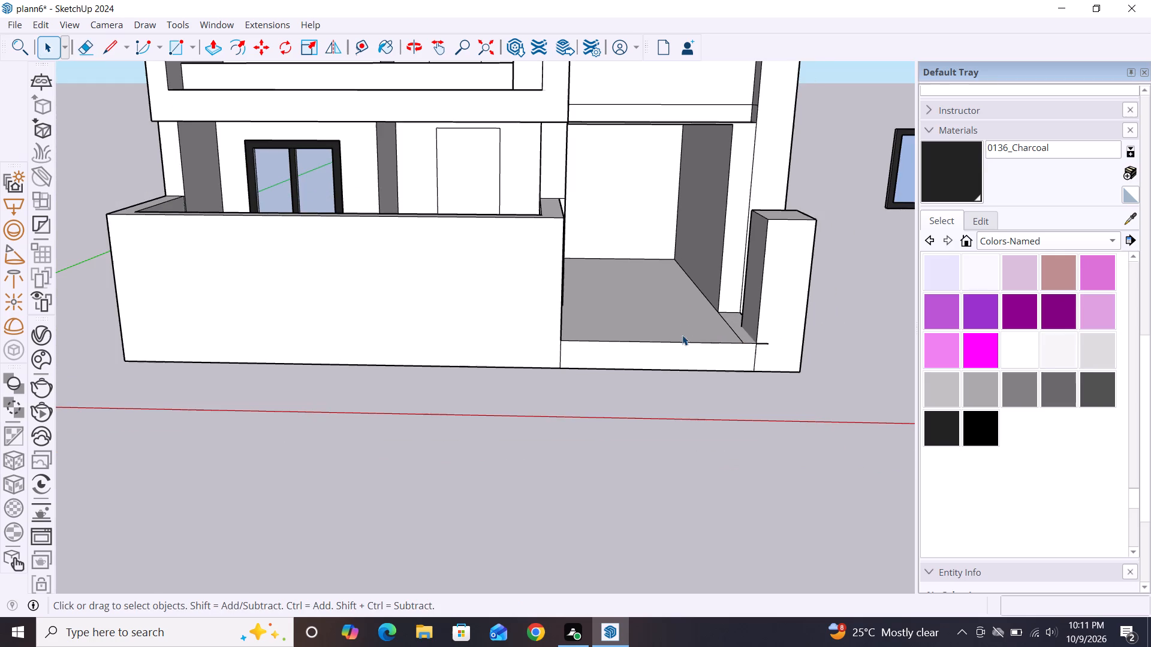
key(space)
Examine the entrance slab, its junction with the end pillar, and the whole facade from several angles.
scroll(689, 334, down, 3)
middle_drag(736, 337, 897, 382)
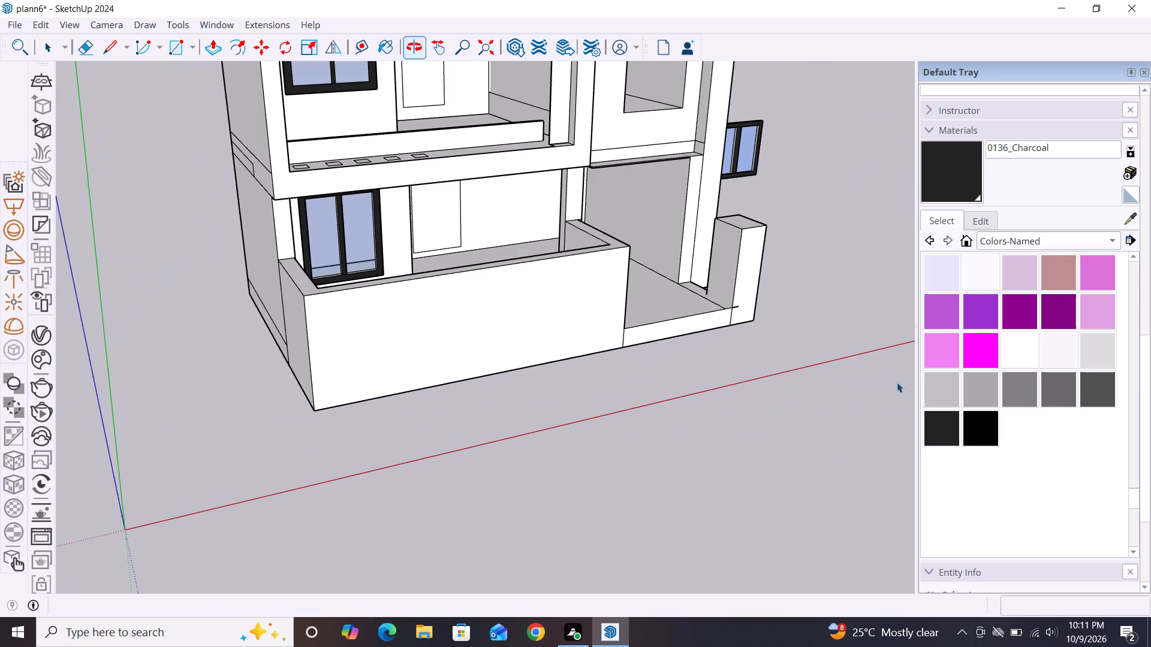
scroll(703, 307, up, 8)
middle_drag(677, 333, 745, 353)
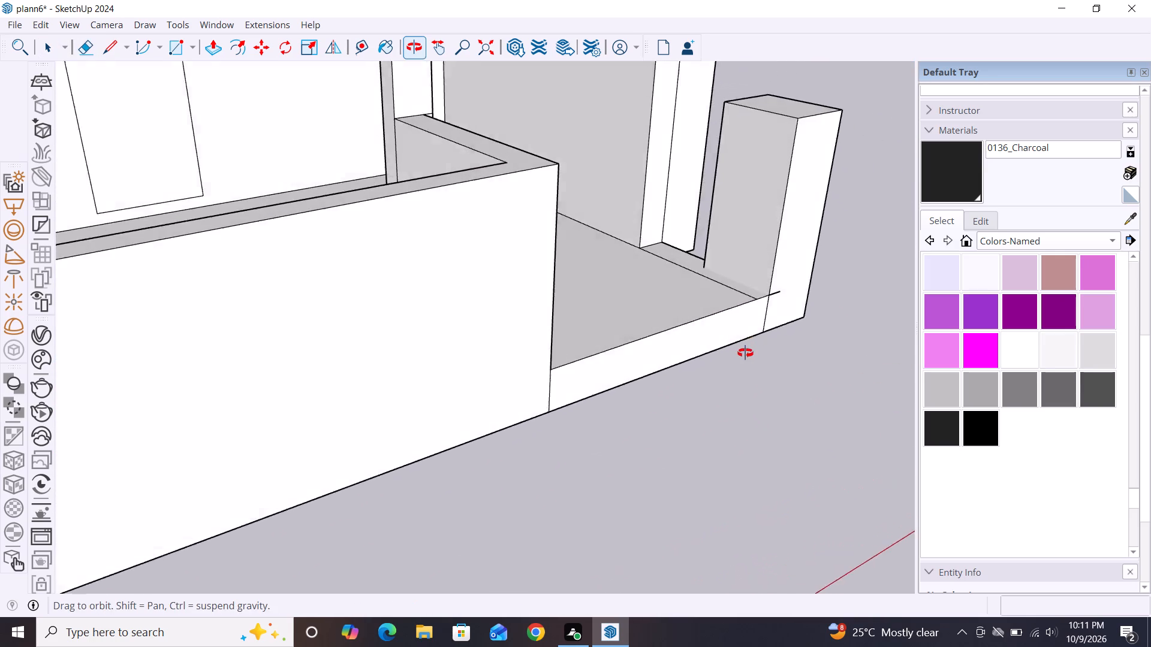
middle_drag(745, 353, 781, 358)
scroll(697, 260, up, 11)
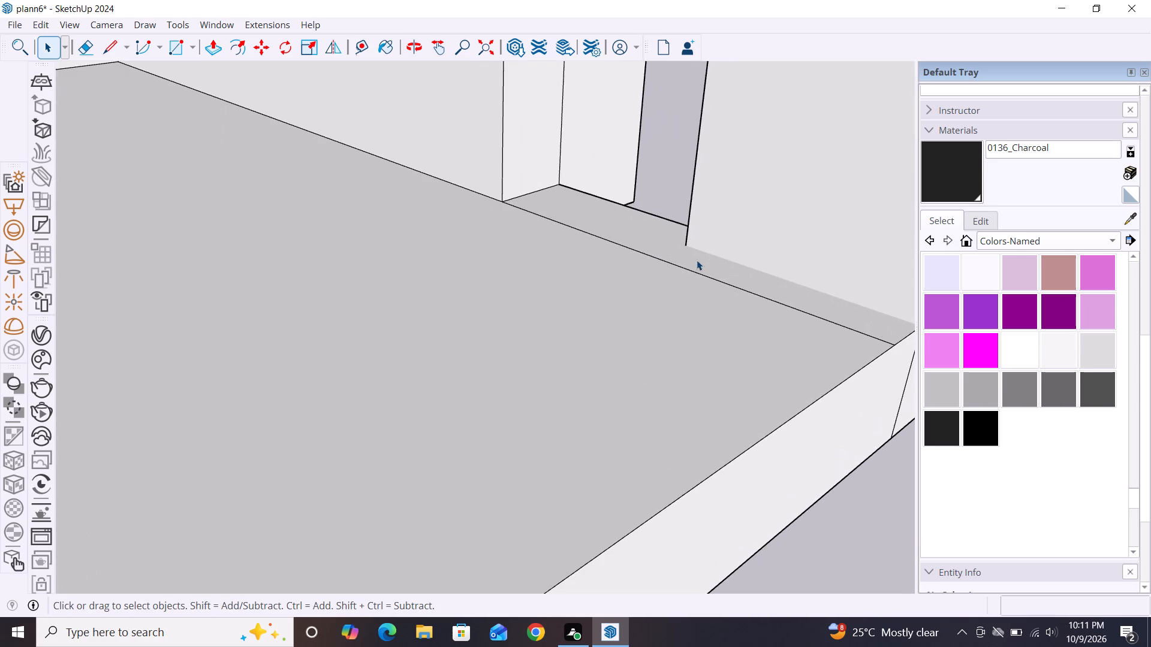
scroll(697, 260, down, 20)
scroll(818, 279, down, 2)
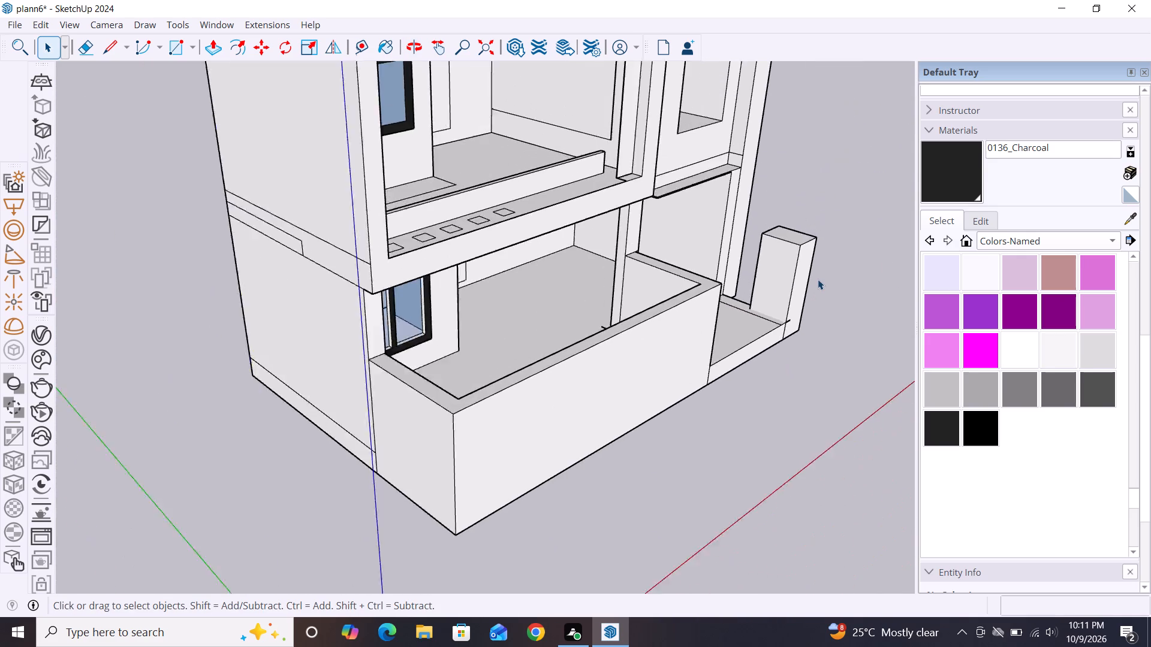
scroll(818, 279, down, 8)
middle_drag(820, 423, 557, 371)
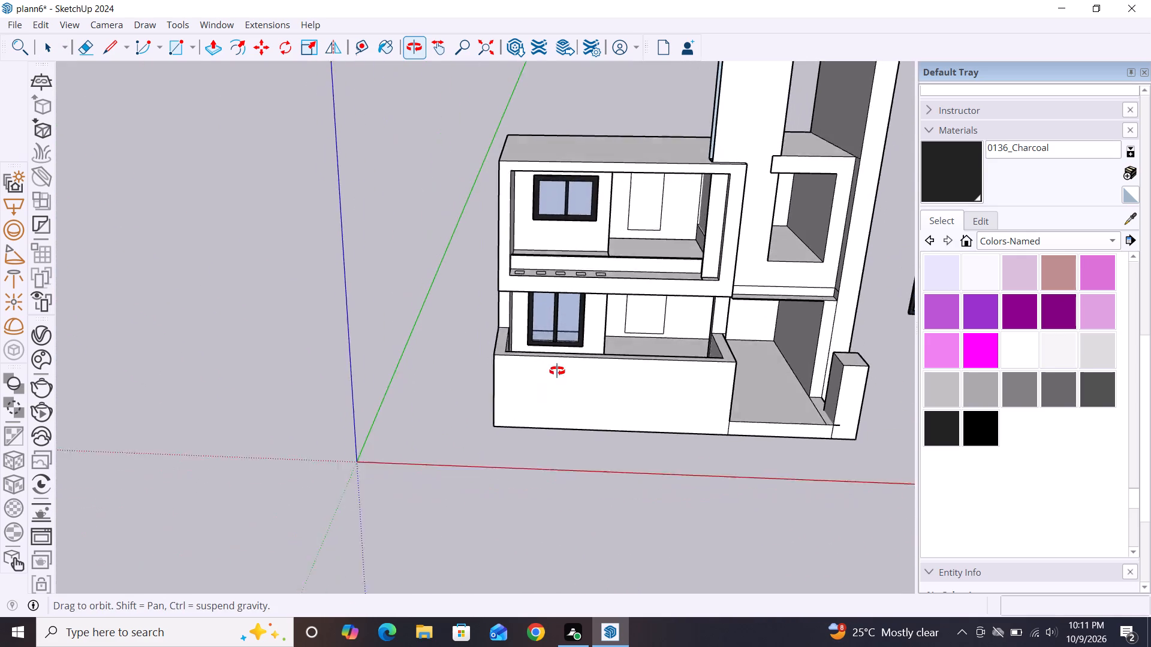
middle_drag(557, 371, 552, 377)
scroll(589, 360, down, 4)
middle_drag(700, 315, 658, 337)
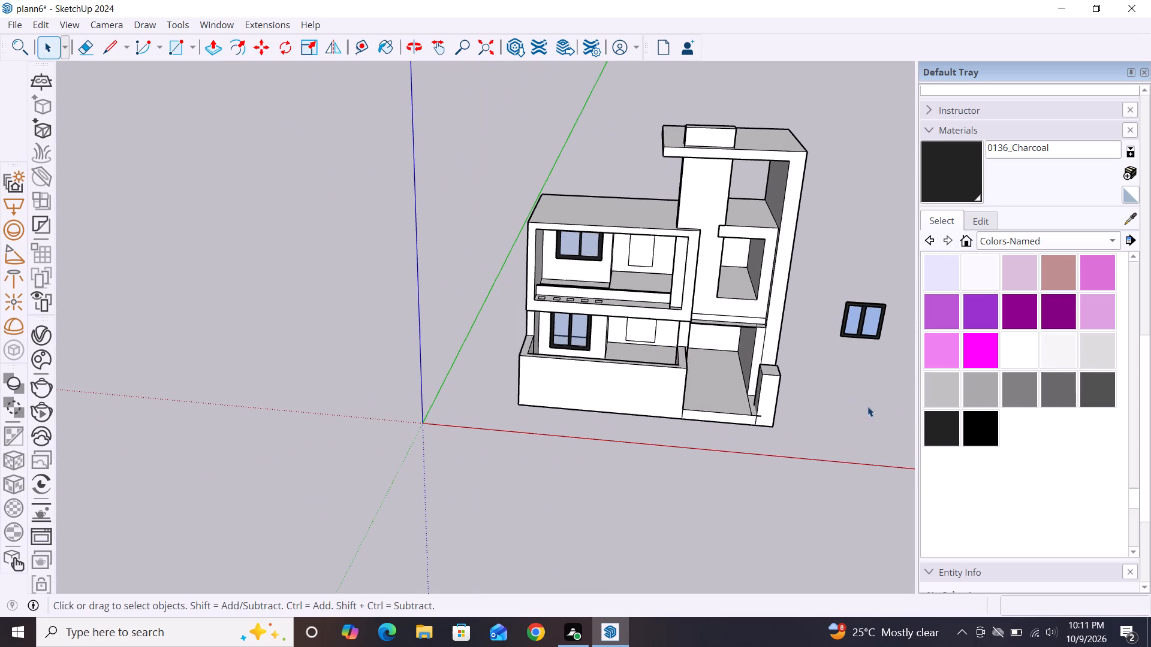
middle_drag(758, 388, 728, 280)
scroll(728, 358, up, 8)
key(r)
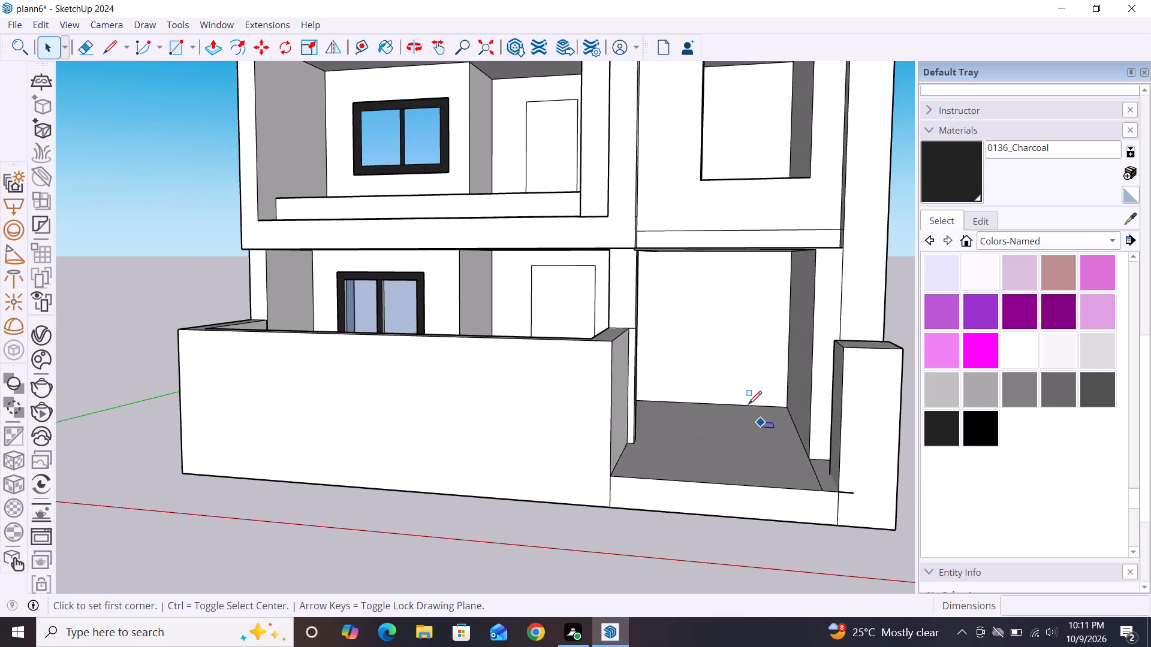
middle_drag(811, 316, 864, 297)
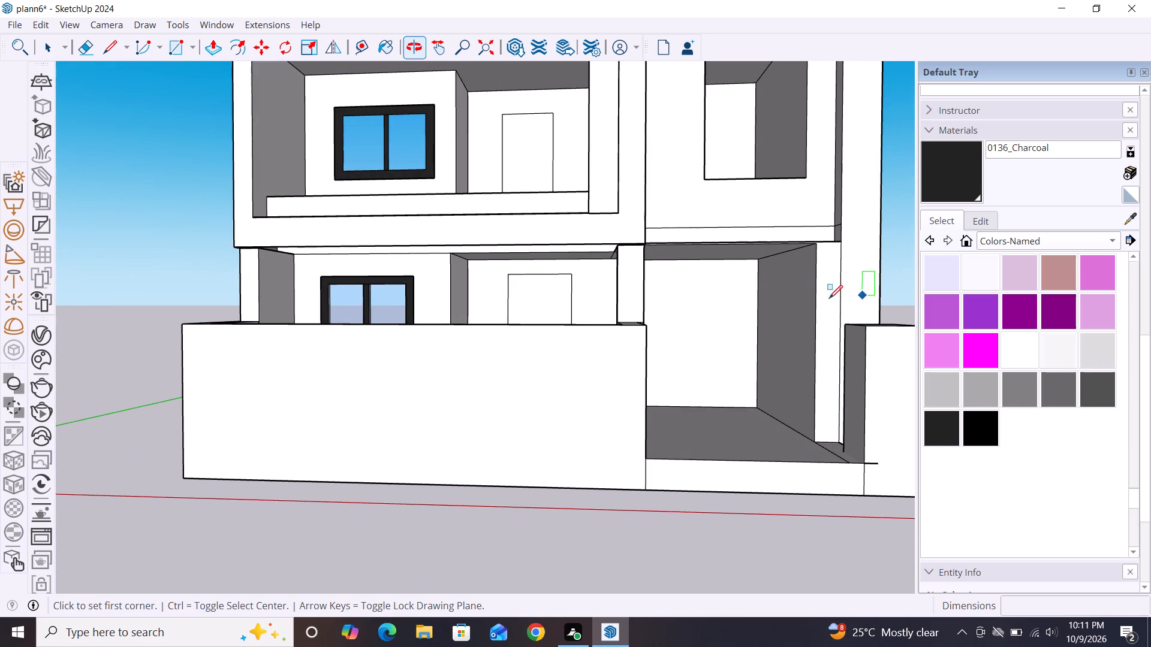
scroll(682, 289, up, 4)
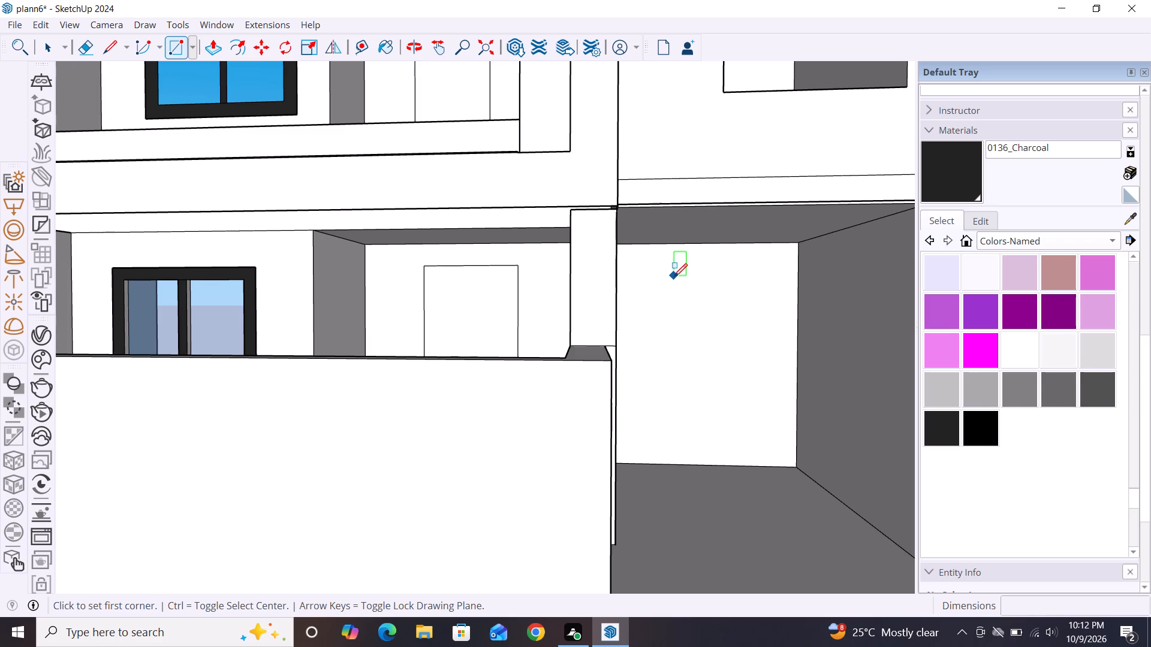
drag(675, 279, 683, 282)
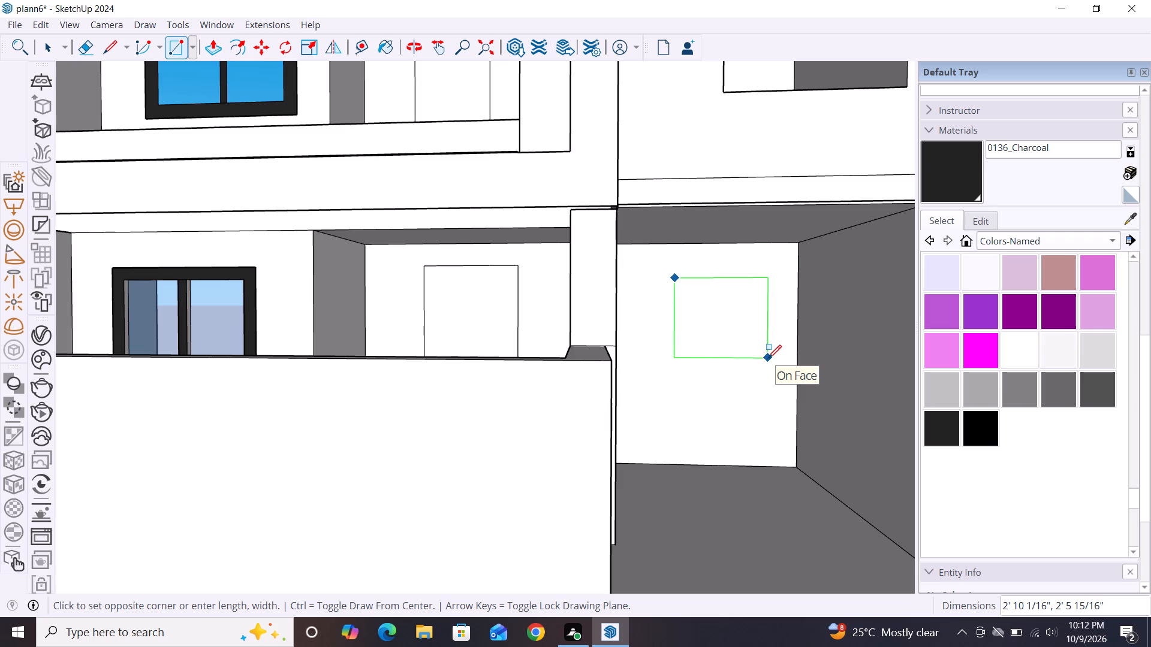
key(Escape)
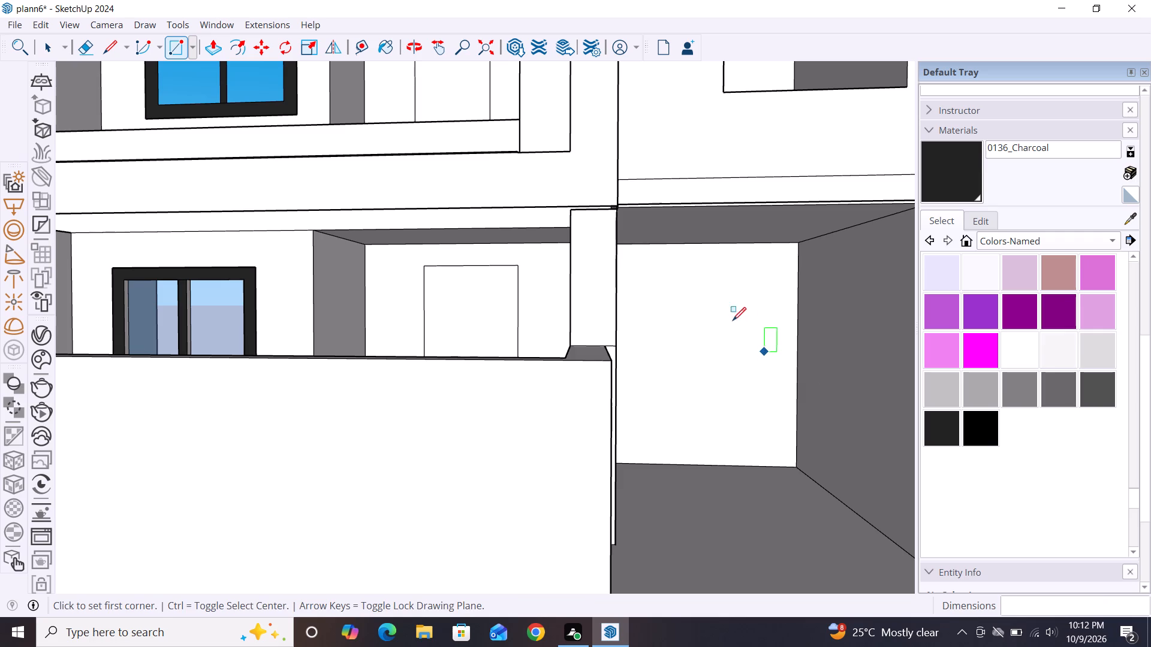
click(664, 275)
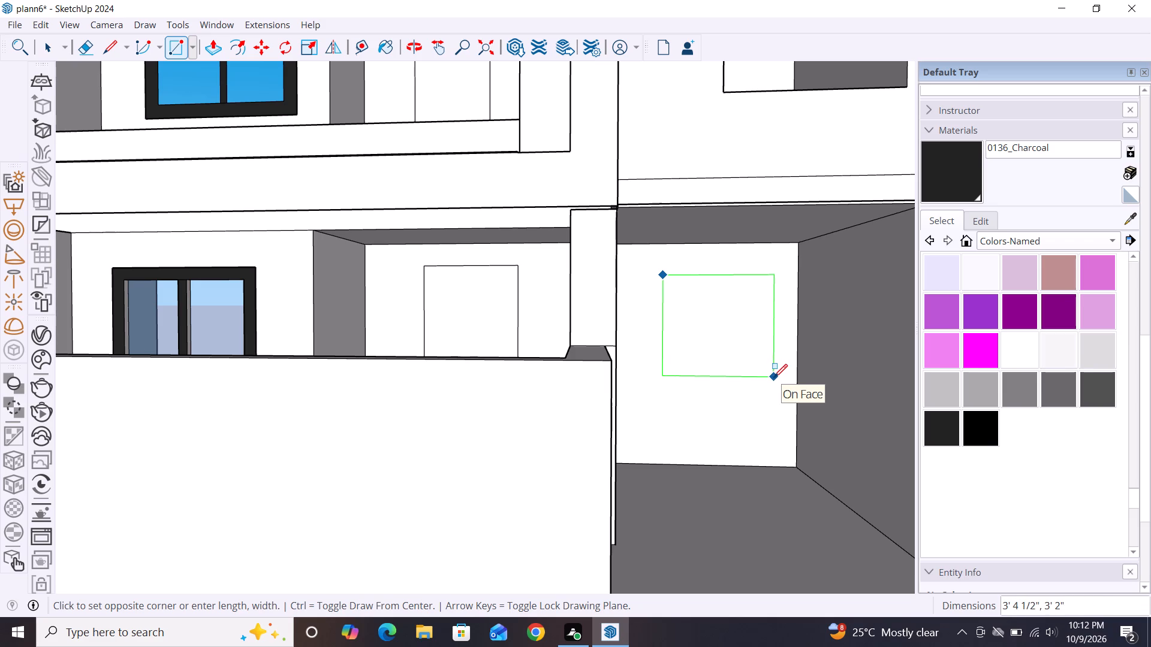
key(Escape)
Move the spare charcoal-framed window group about 15' 3" onto the back wall of the ground-floor entrance recess.
scroll(562, 220, down, 7)
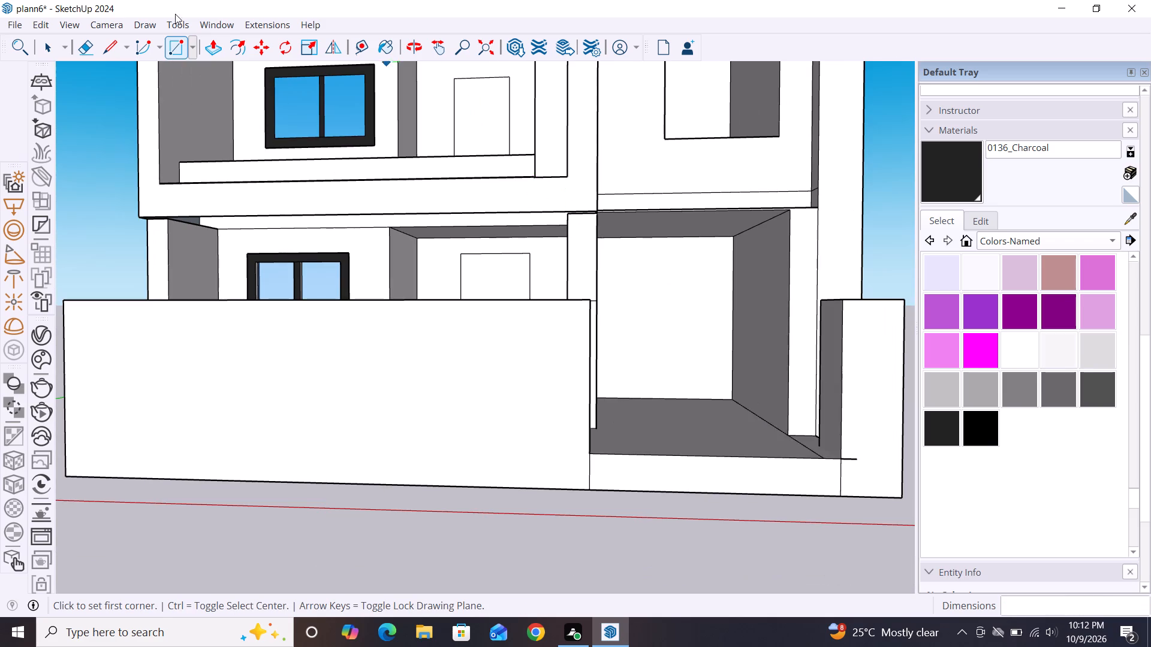
scroll(175, 14, down, 1)
scroll(475, 300, down, 7)
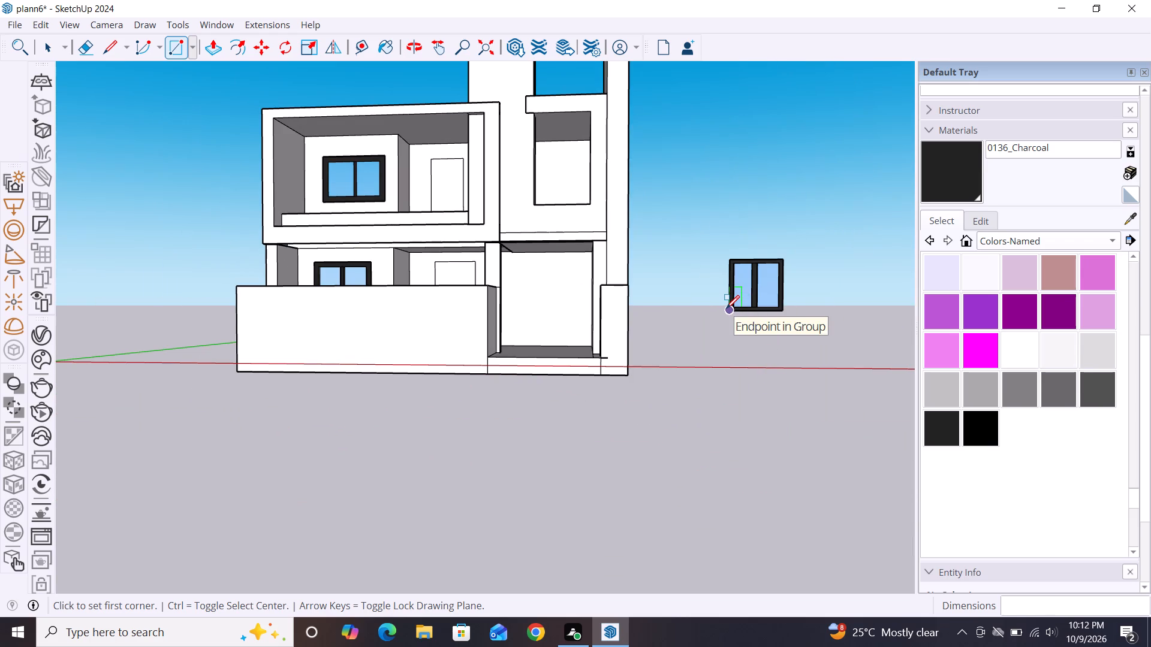
key(space)
click(767, 304)
key(m)
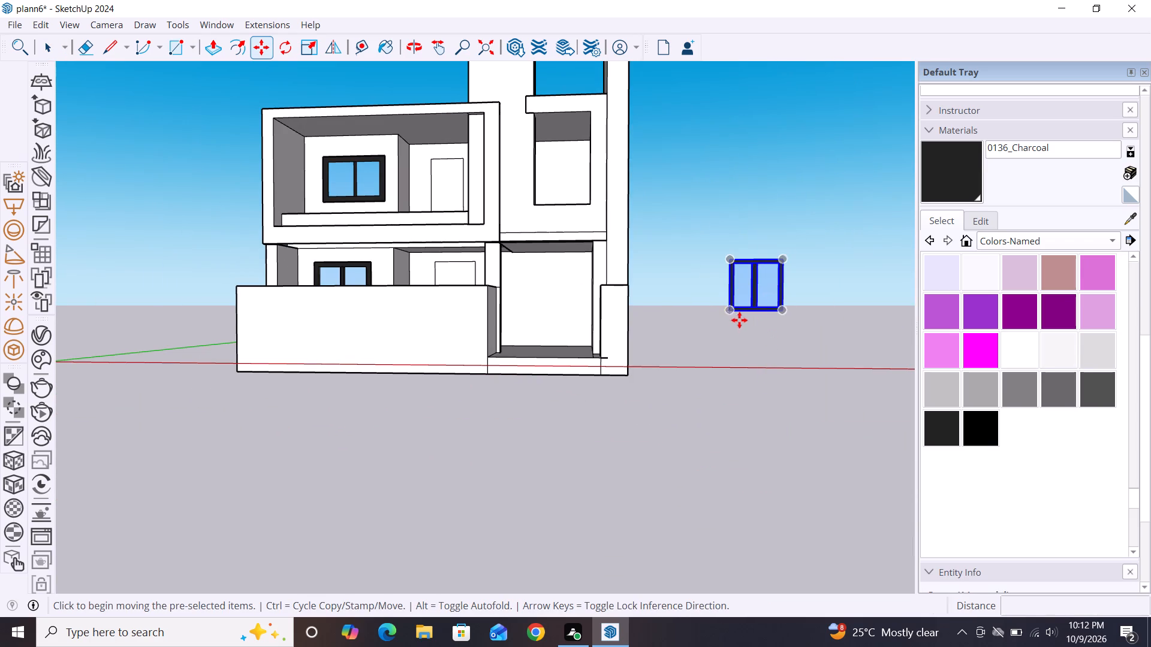
click(731, 313)
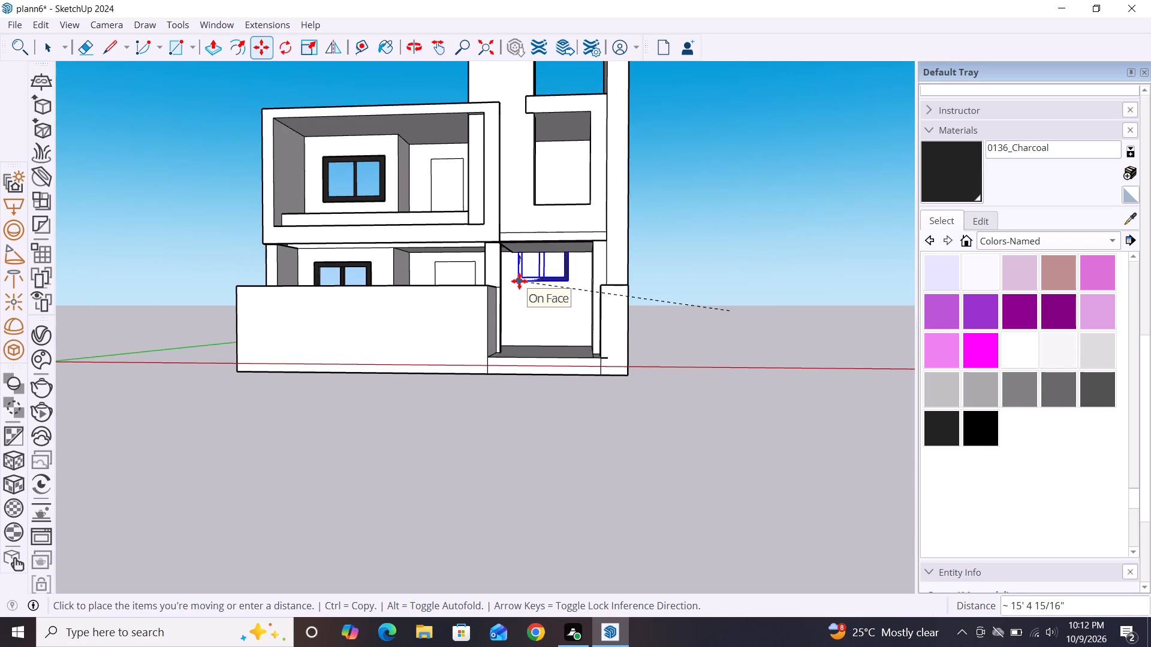
scroll(519, 281, up, 13)
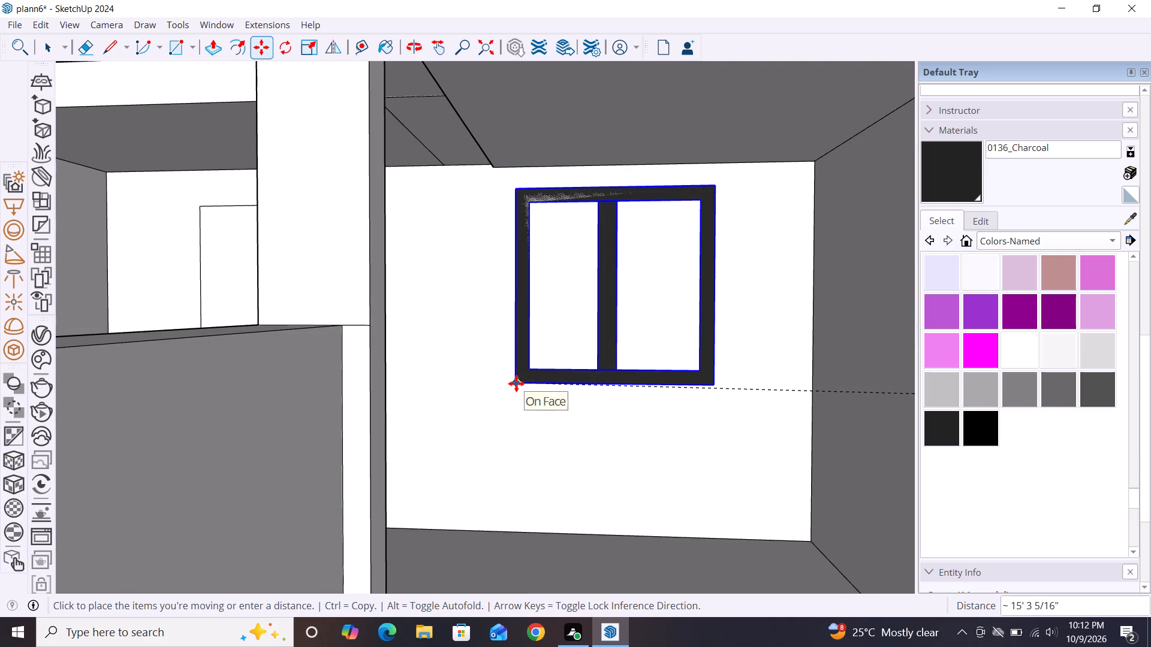
double_click(516, 383)
scroll(516, 383, up, 1)
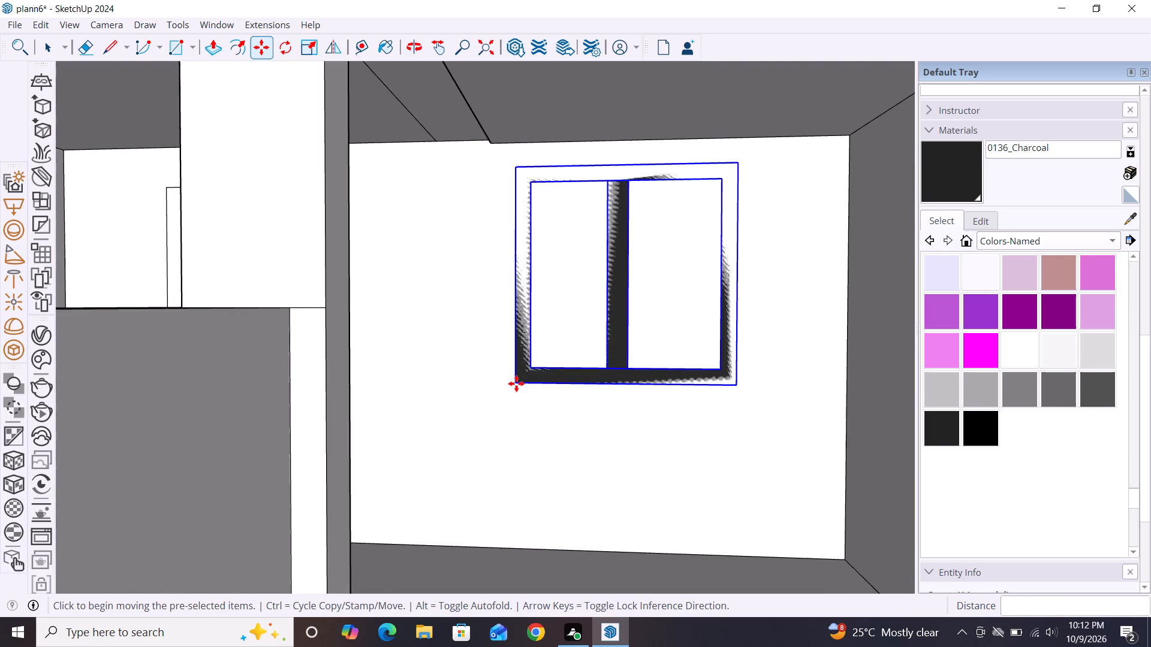
scroll(516, 383, down, 3)
key(space)
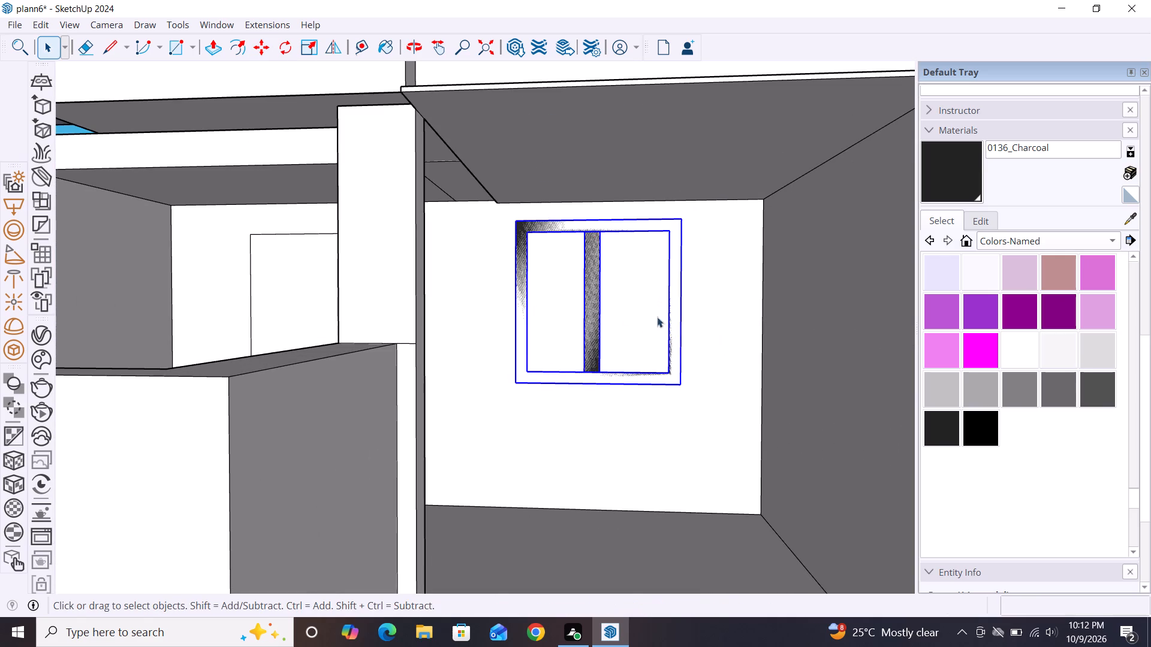
Draw a 3' 8 1/8" by 3' 8 1/8" rectangle on the entrance back wall, tracing the window frame's outer corners.
key(r)
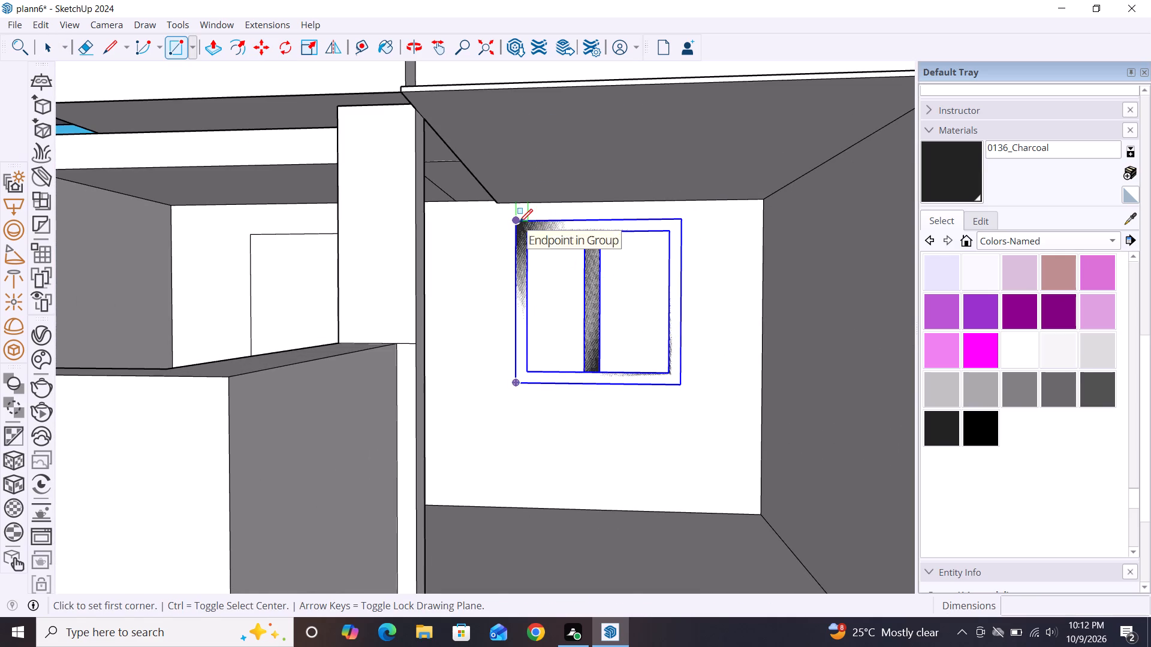
click(519, 222)
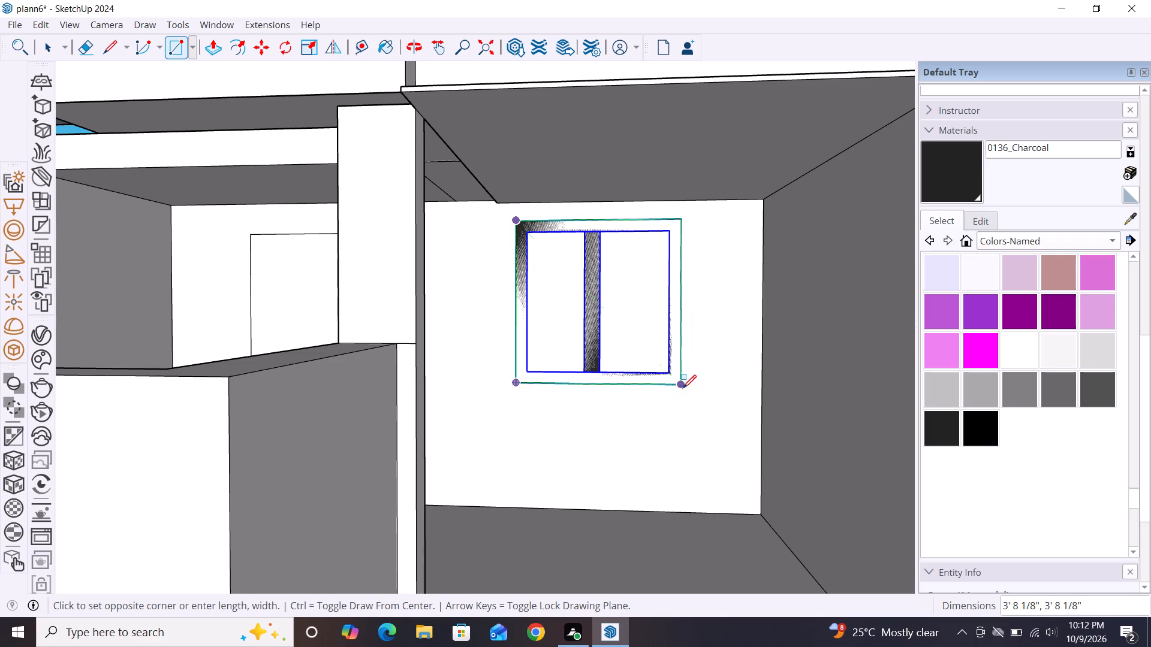
click(680, 386)
key(space)
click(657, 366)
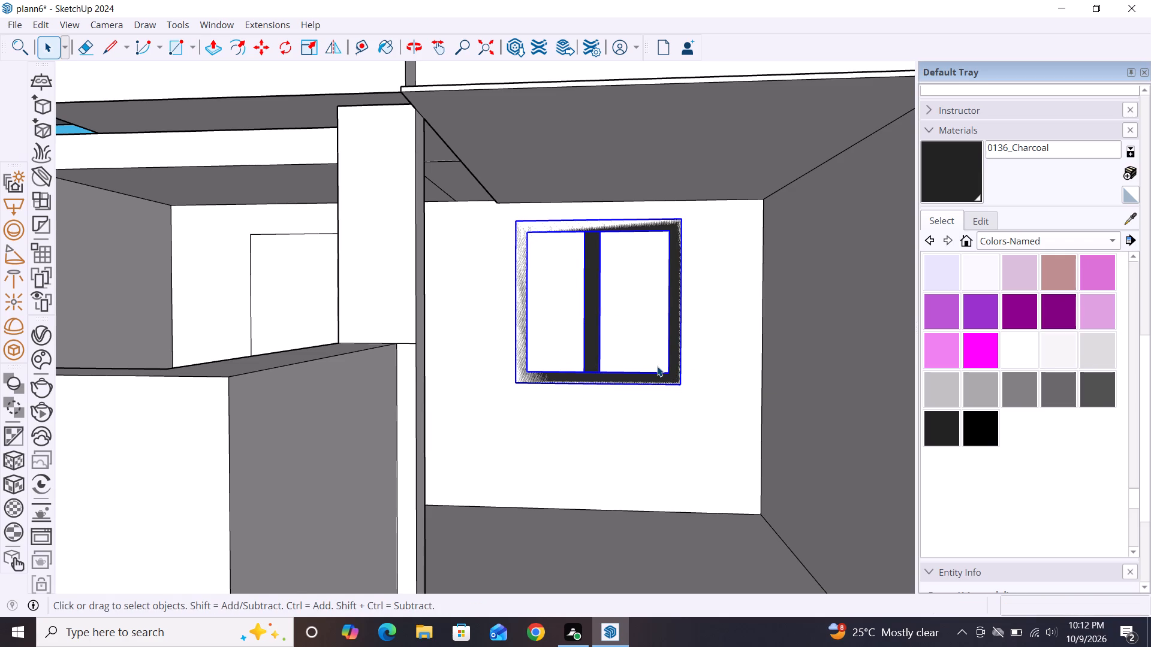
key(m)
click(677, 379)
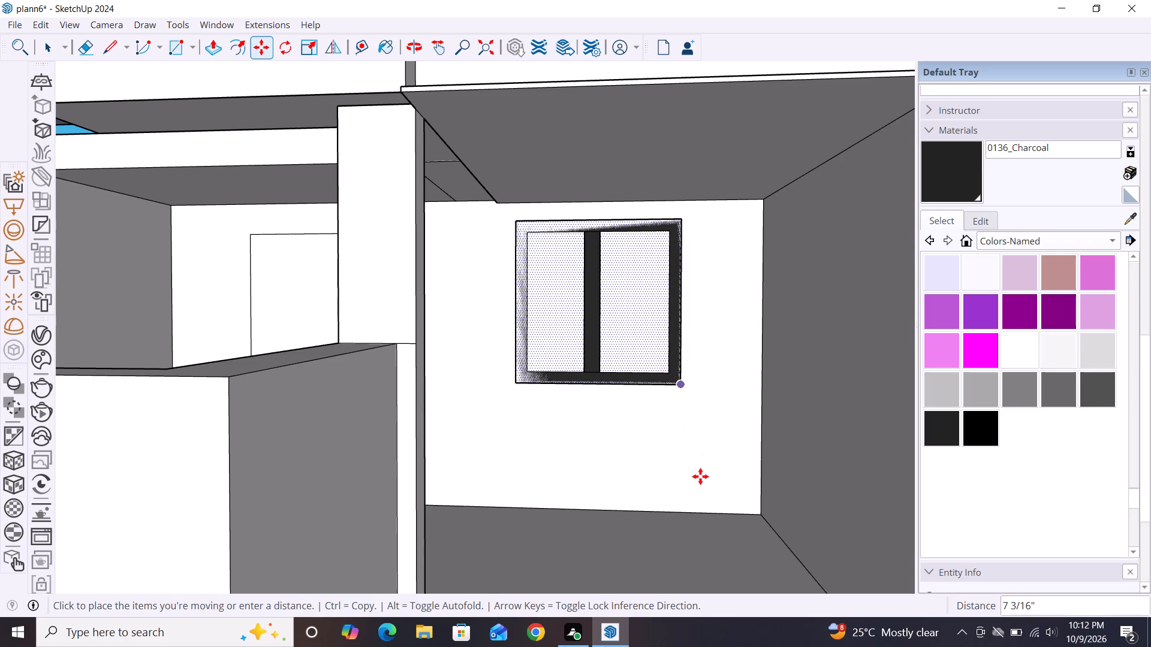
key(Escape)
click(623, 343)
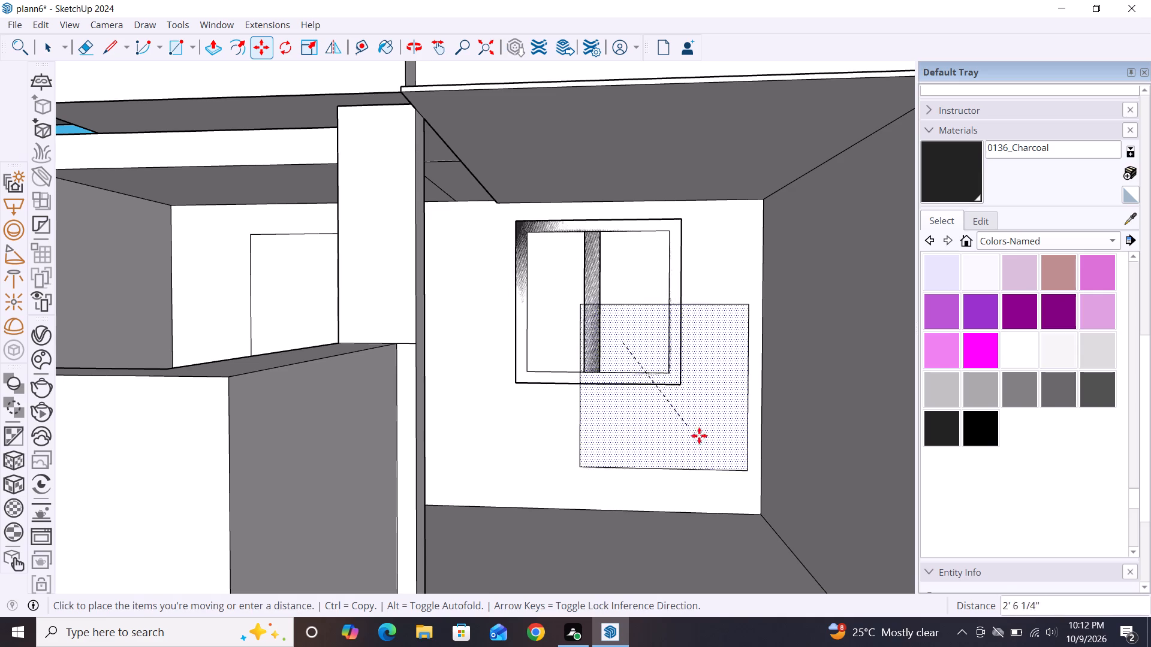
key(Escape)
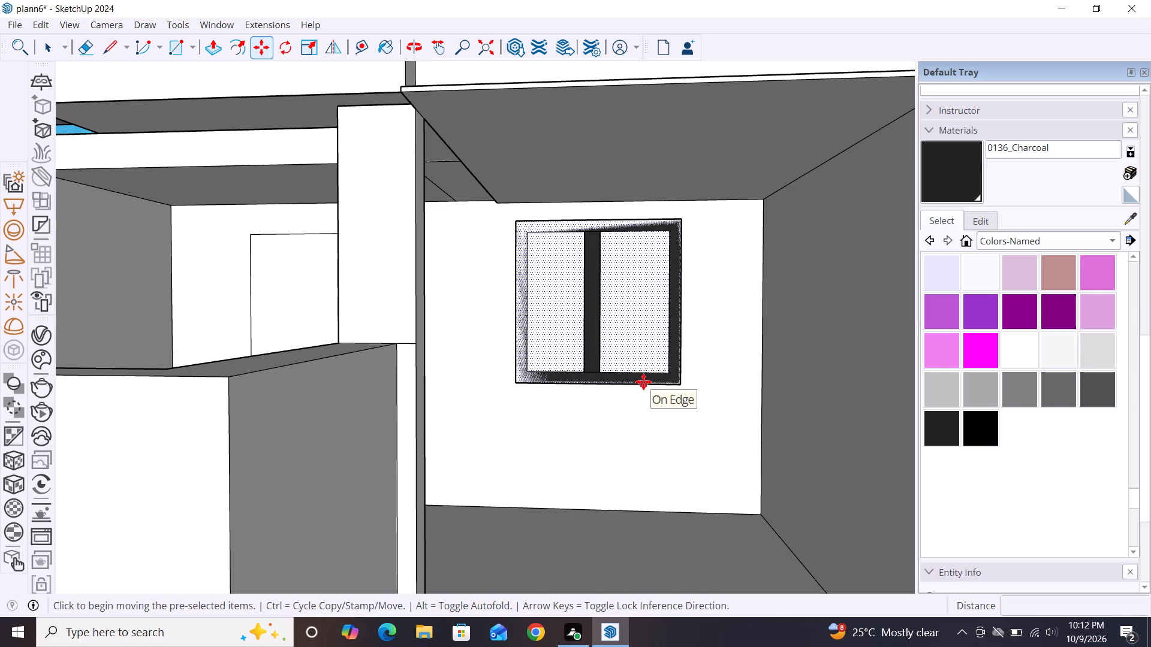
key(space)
Examine the house from the front facade around to the rear side of the door and window walls.
scroll(635, 360, down, 2)
click(622, 342)
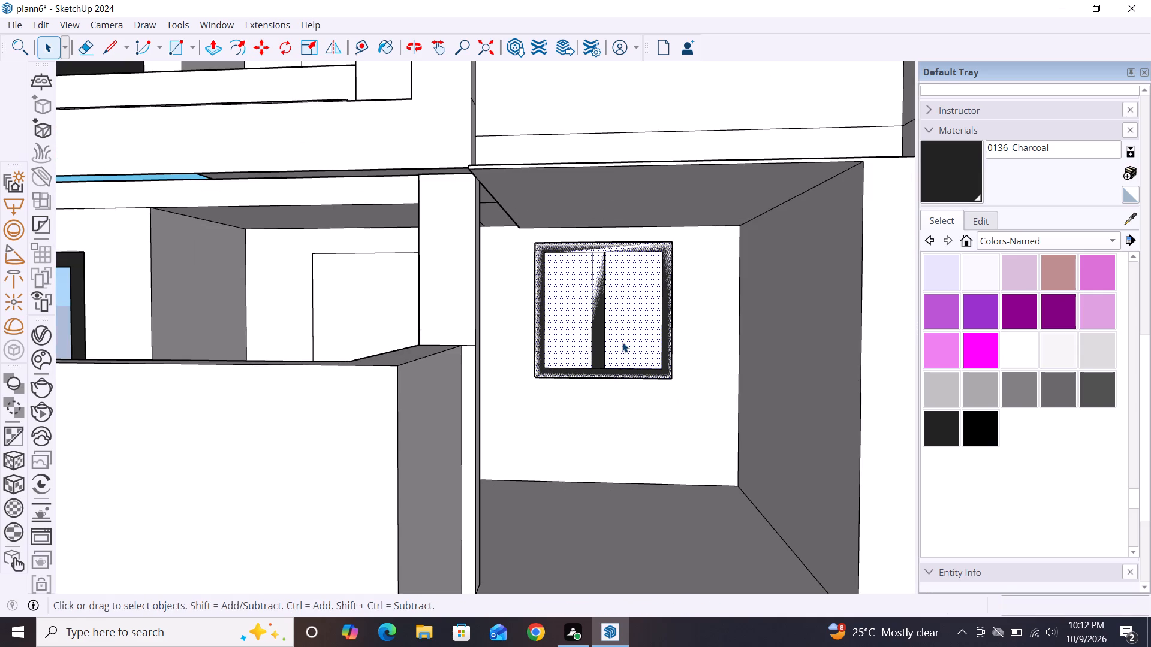
click(622, 342)
scroll(623, 326, down, 6)
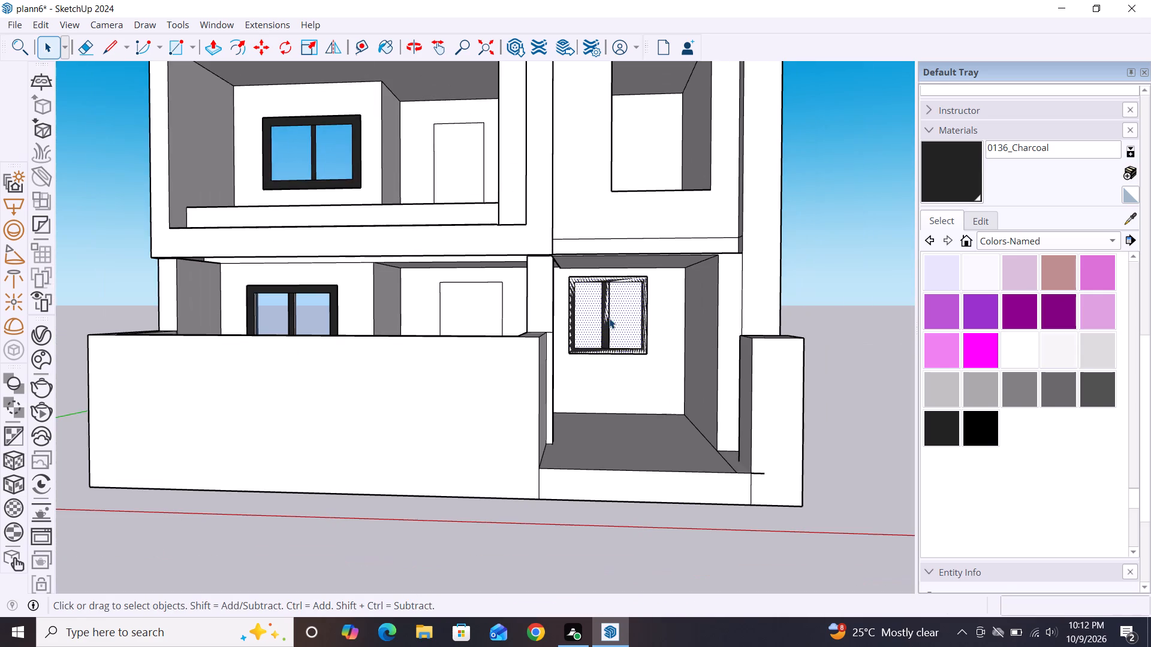
scroll(615, 321, down, 3)
middle_drag(749, 419, 323, 447)
scroll(884, 411, down, 2)
middle_drag(836, 436, 450, 433)
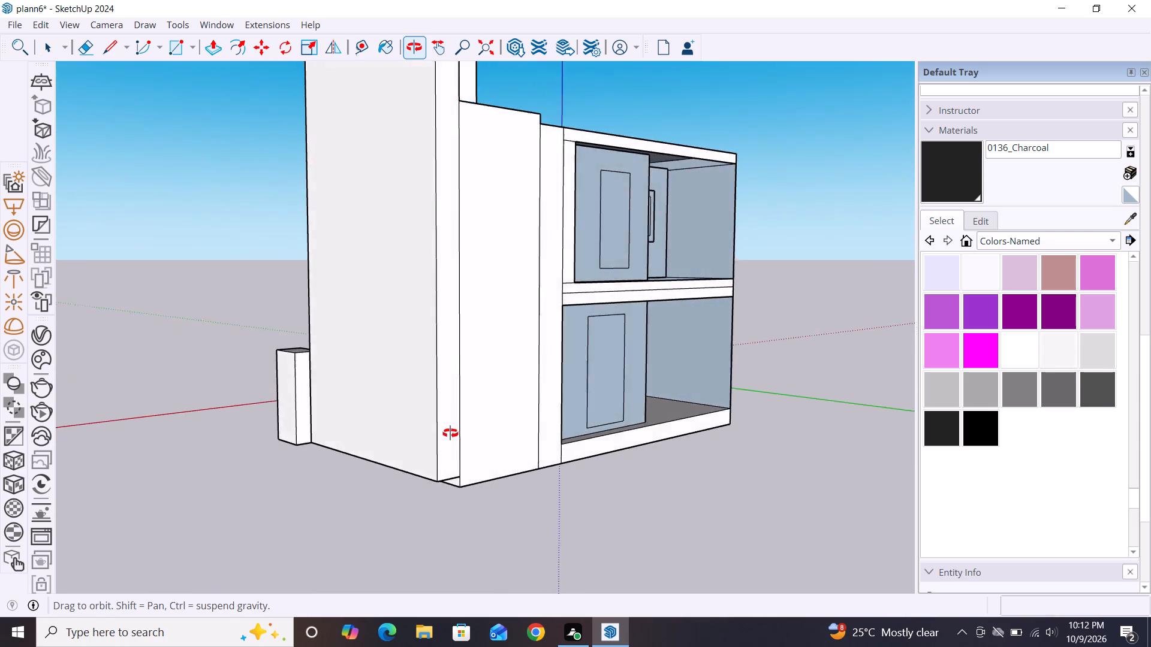
middle_drag(450, 433, 352, 408)
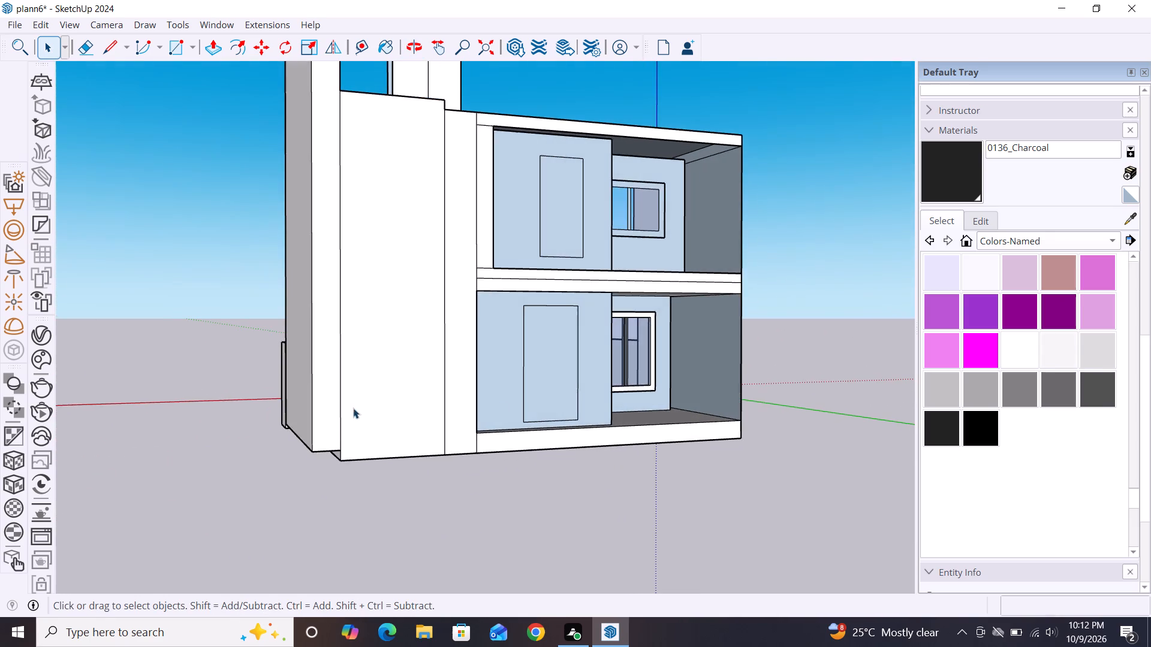
scroll(693, 370, down, 2)
middle_drag(702, 419, 472, 451)
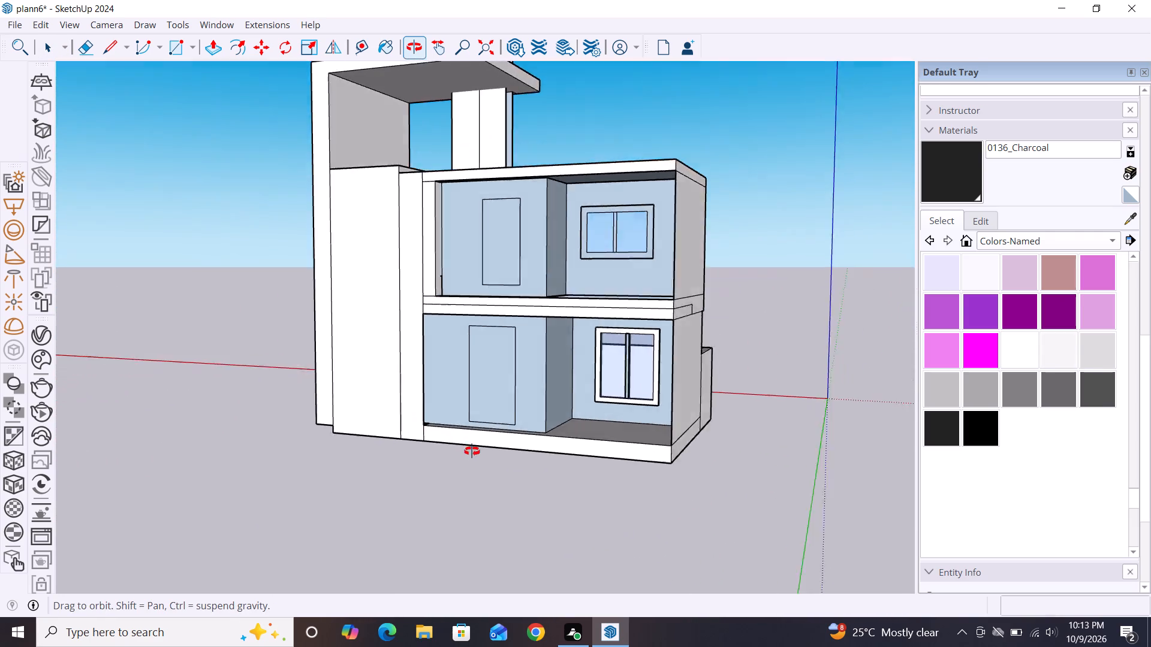
middle_drag(472, 451, 488, 461)
scroll(628, 389, up, 3)
scroll(640, 383, down, 3)
middle_drag(683, 419, 762, 403)
scroll(644, 362, up, 3)
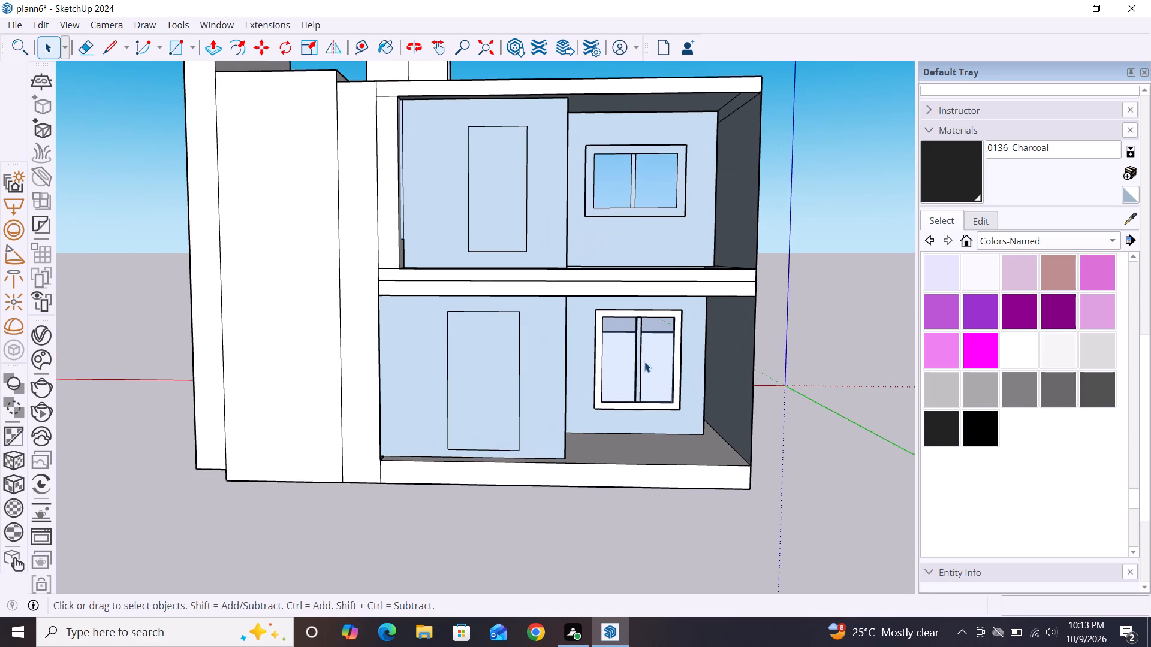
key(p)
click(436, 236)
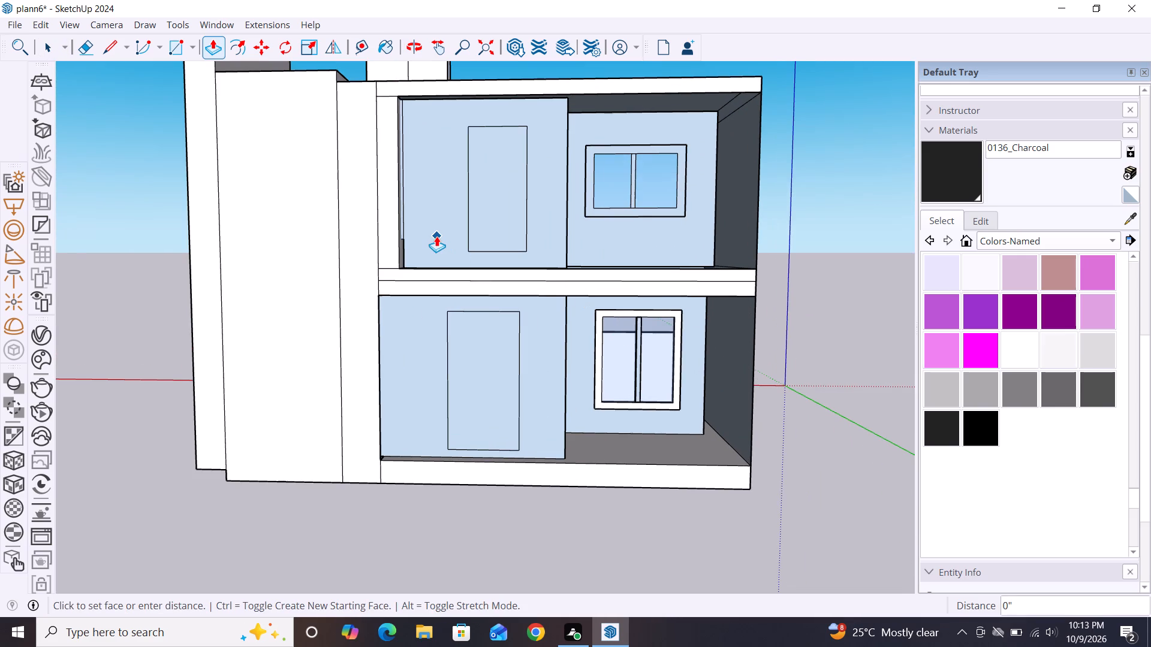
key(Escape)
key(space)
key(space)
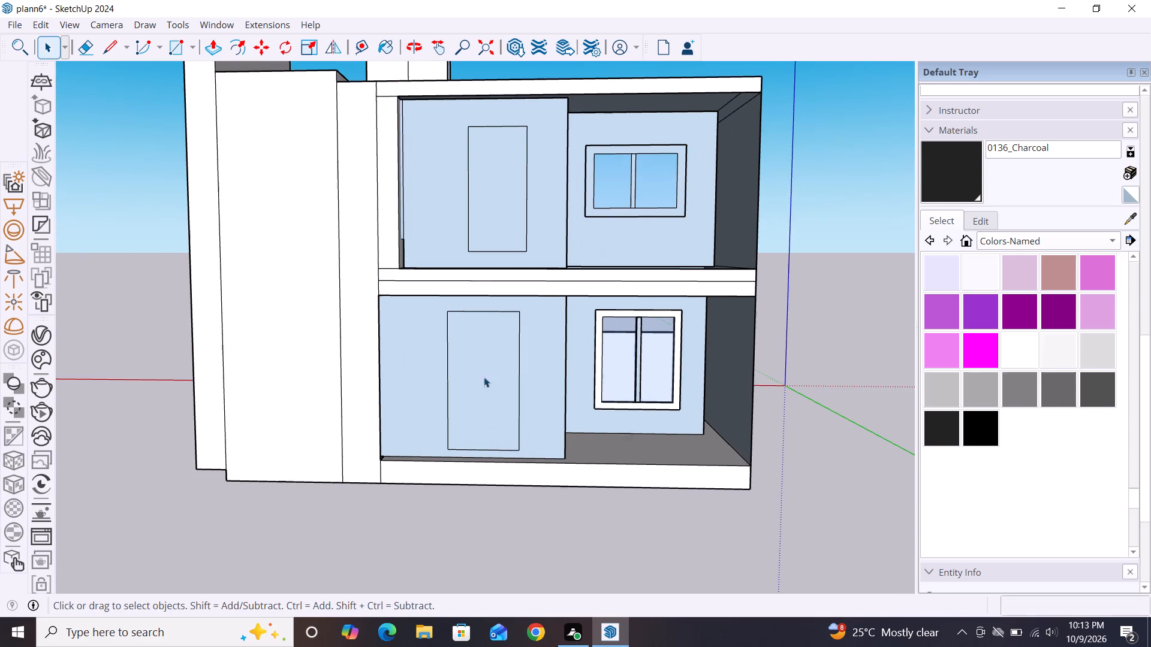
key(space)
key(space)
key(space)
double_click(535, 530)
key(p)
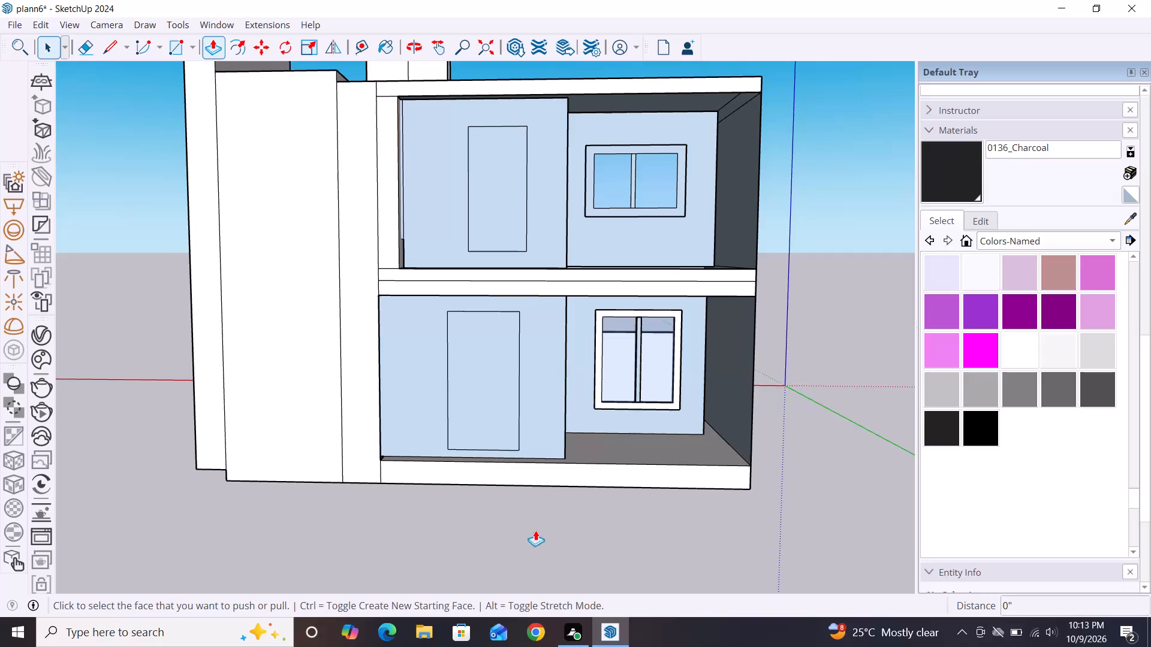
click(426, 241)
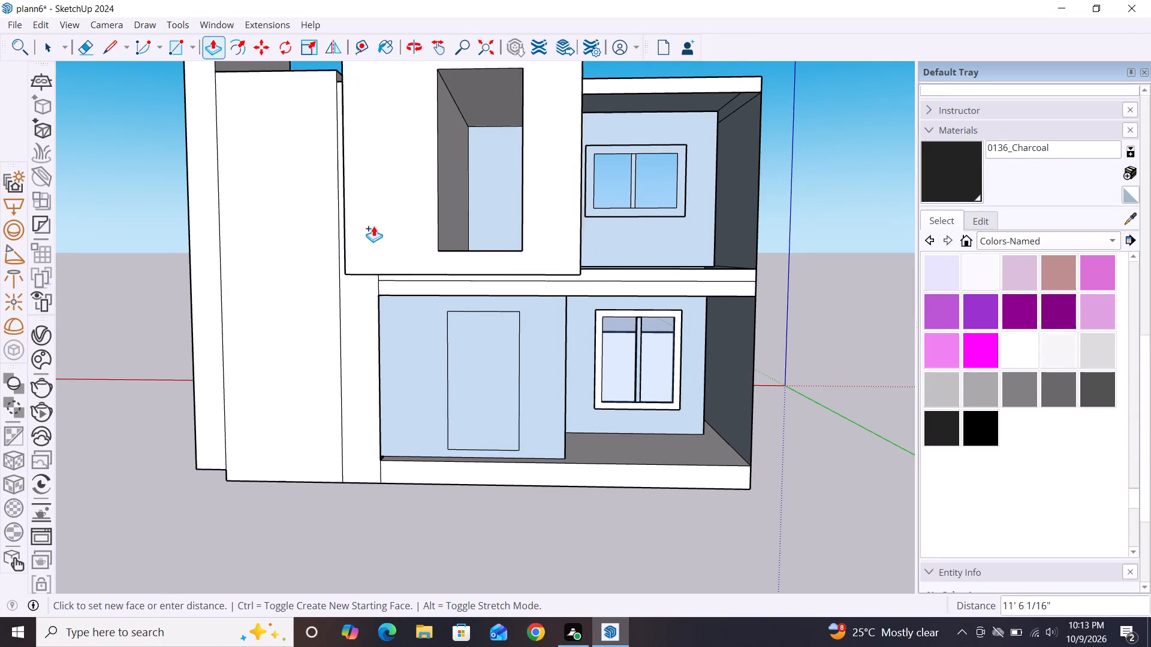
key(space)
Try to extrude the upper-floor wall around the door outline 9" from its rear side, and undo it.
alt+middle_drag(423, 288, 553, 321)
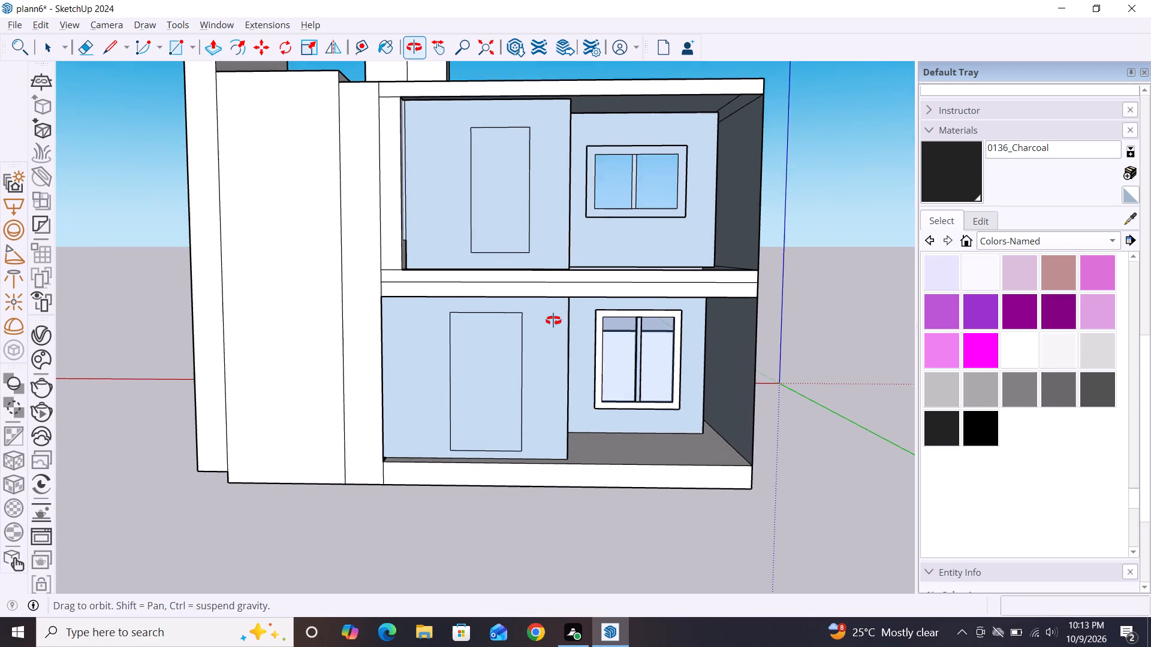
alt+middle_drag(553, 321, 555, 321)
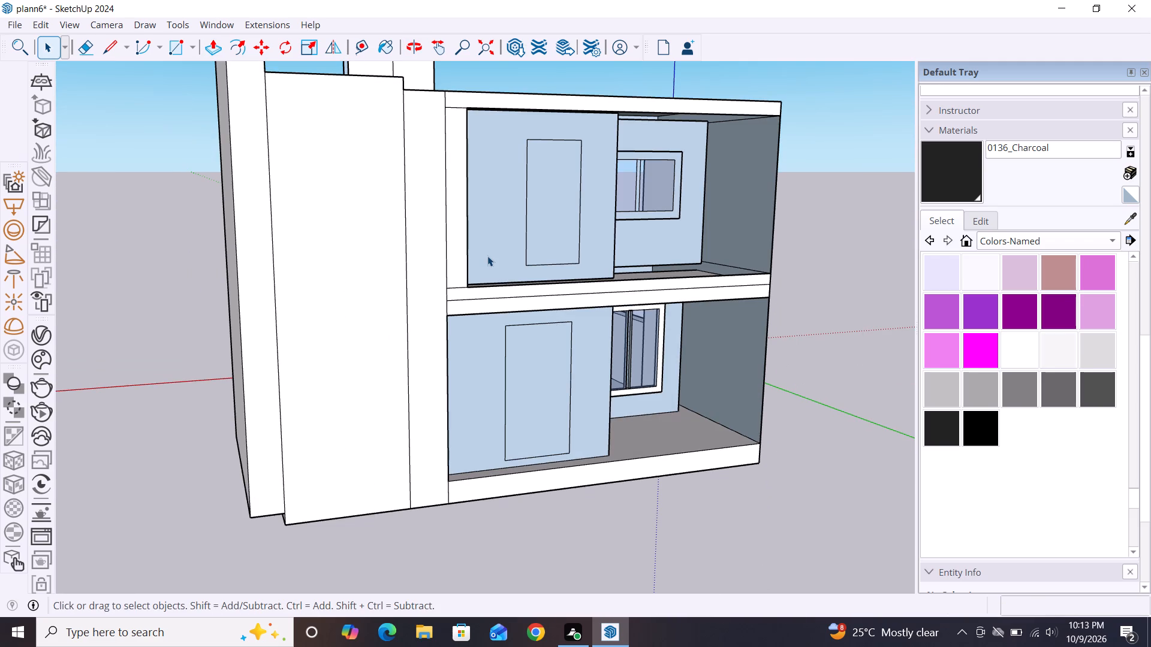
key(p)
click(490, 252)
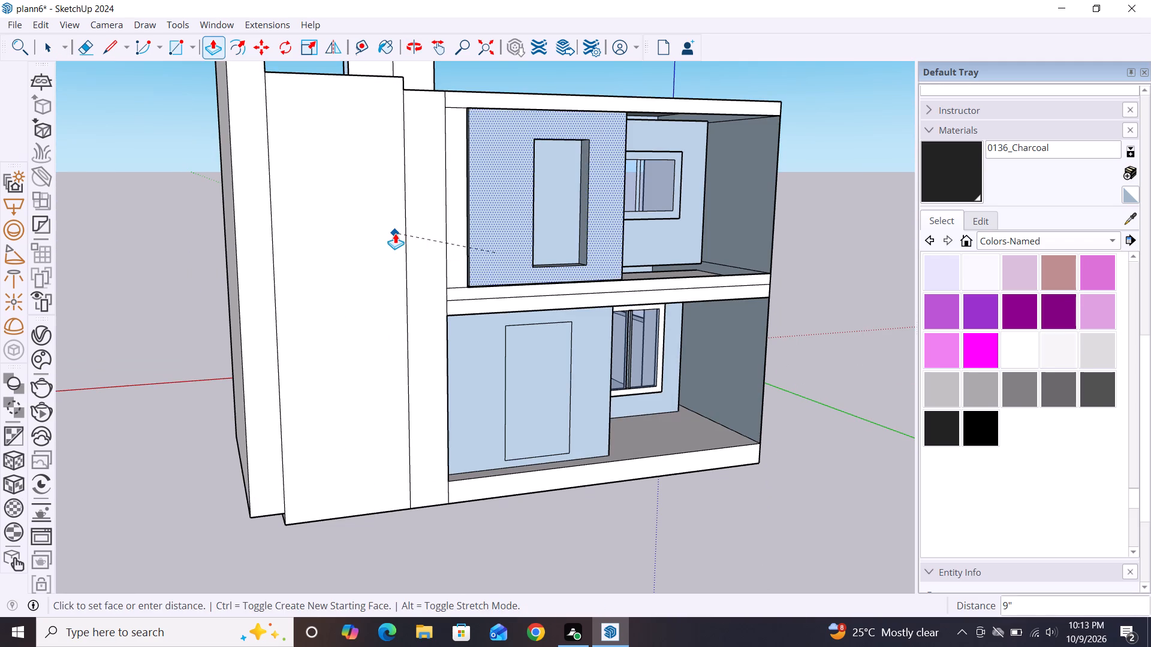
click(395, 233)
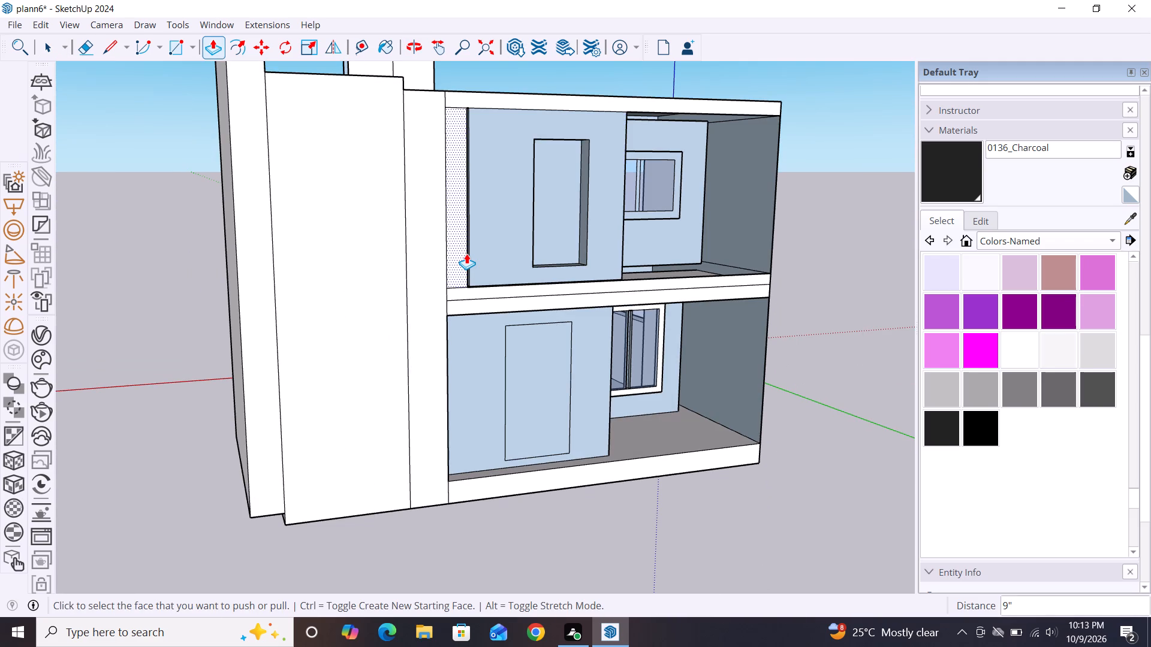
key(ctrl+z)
Extrude the upper-floor wall around the door outline 9" outward from its rear side.
click(487, 247)
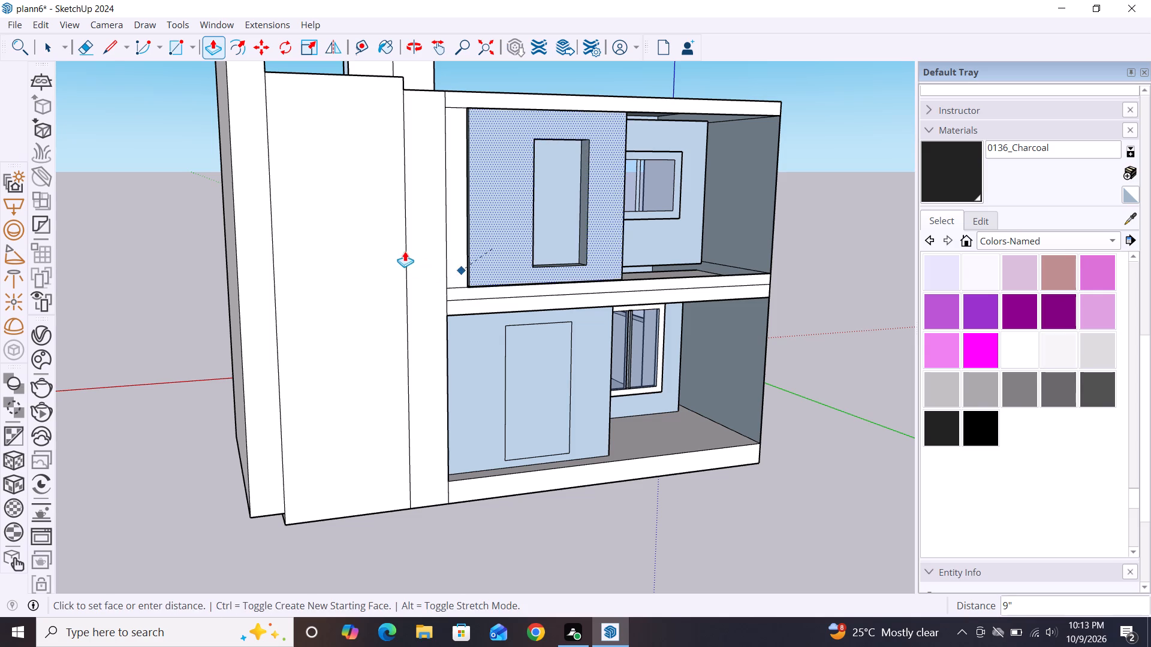
click(400, 248)
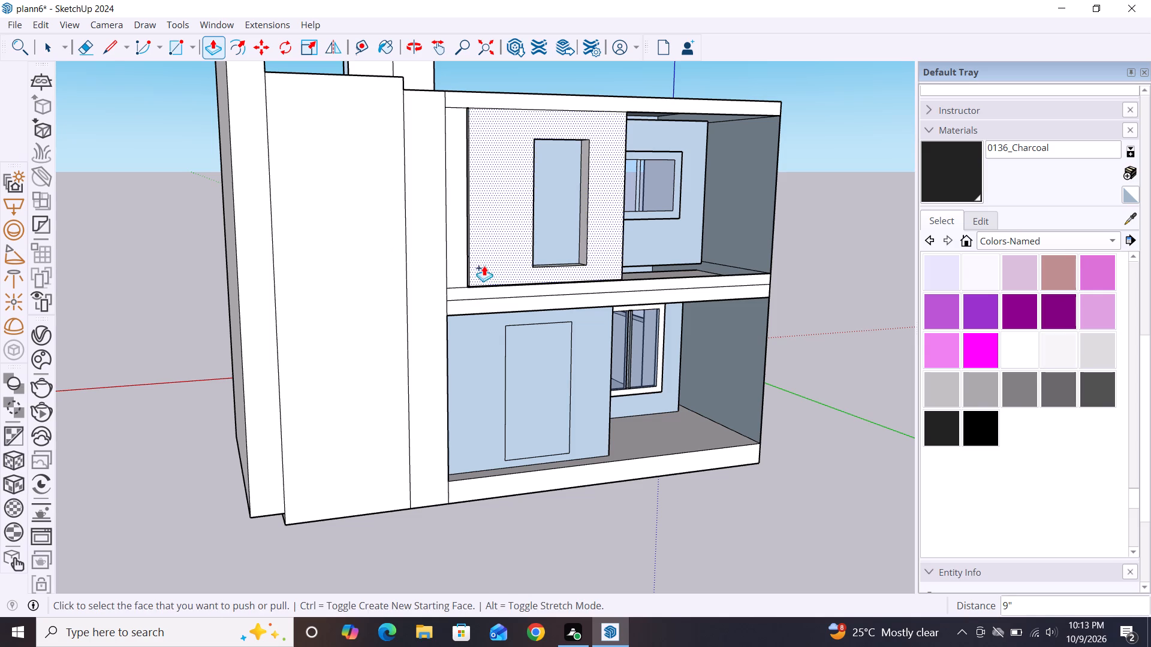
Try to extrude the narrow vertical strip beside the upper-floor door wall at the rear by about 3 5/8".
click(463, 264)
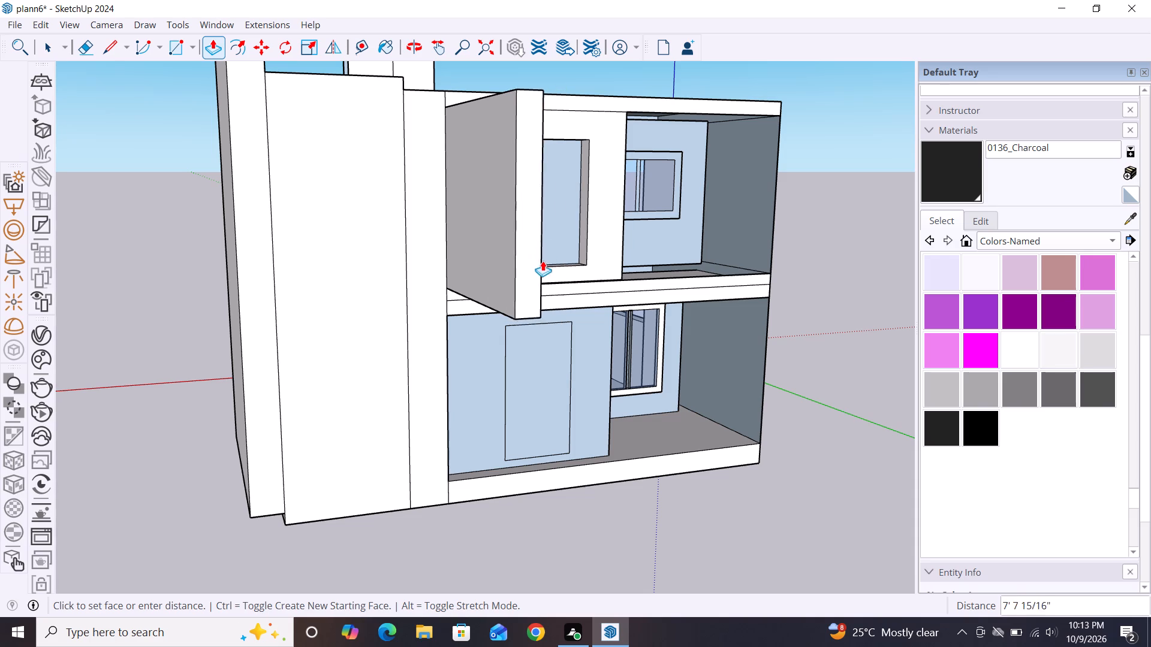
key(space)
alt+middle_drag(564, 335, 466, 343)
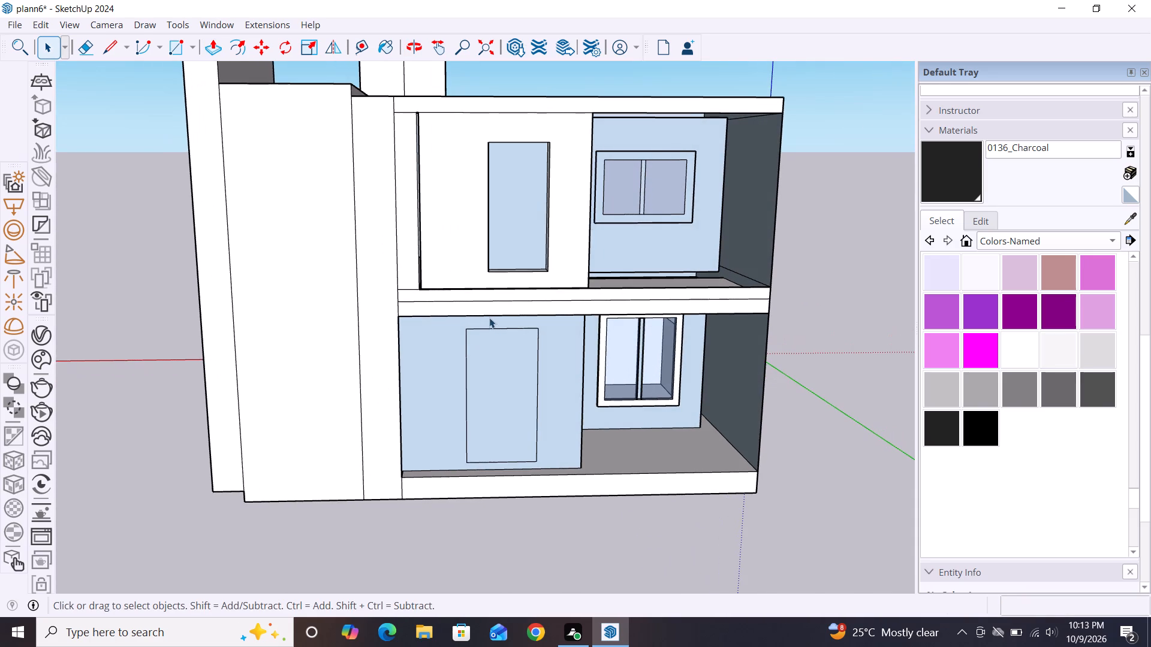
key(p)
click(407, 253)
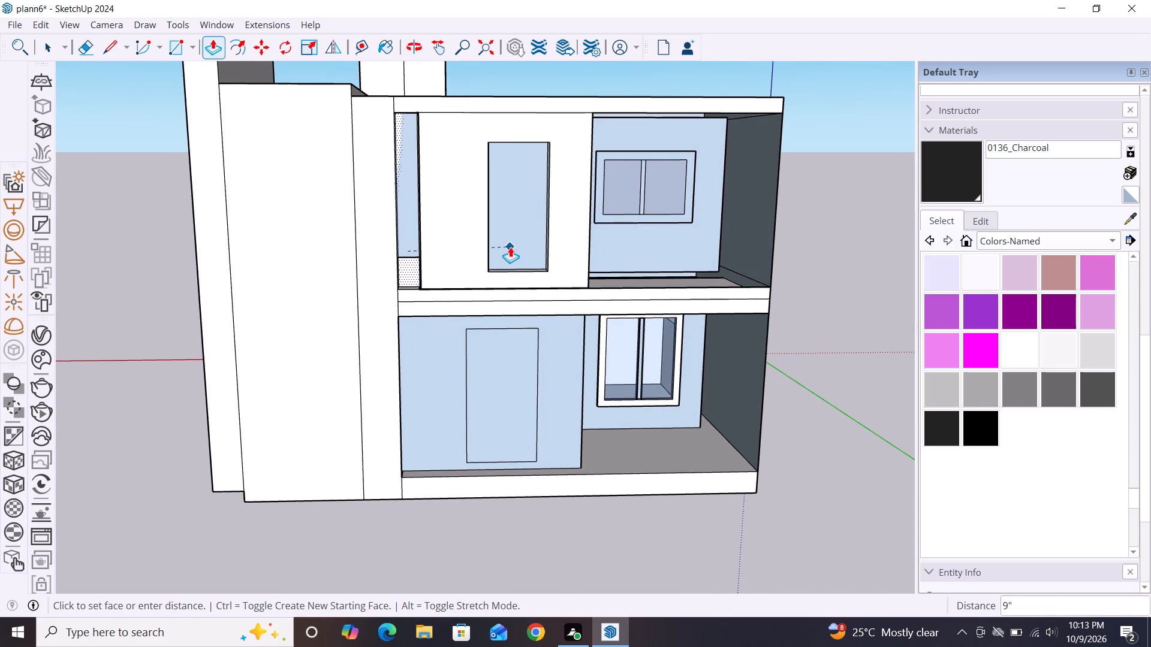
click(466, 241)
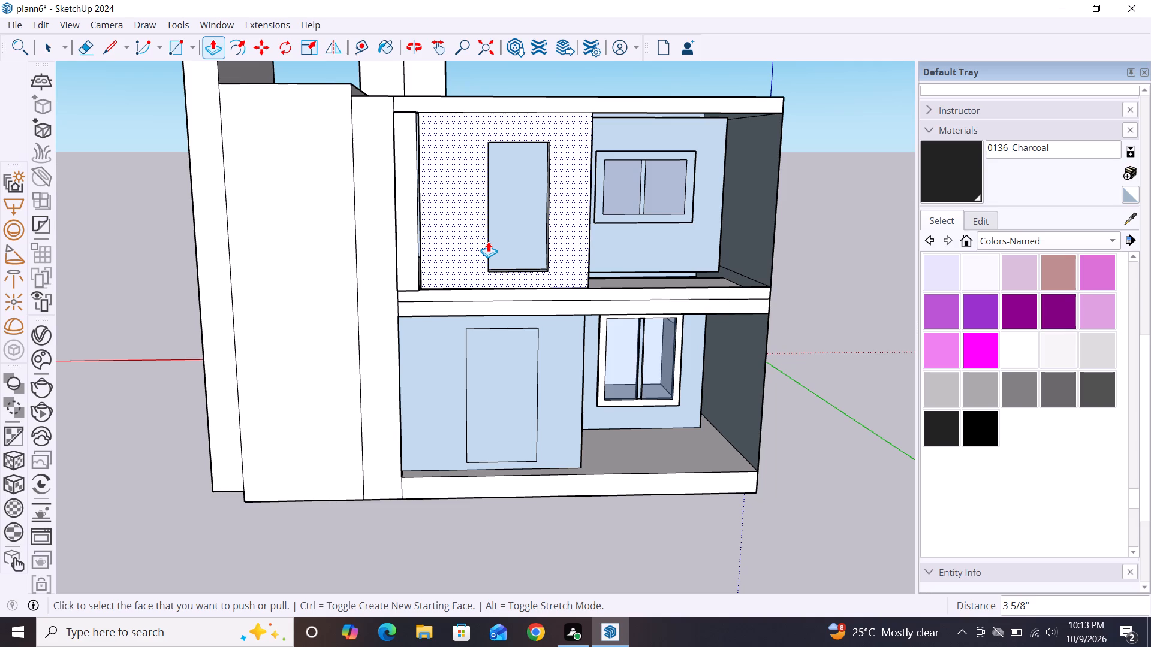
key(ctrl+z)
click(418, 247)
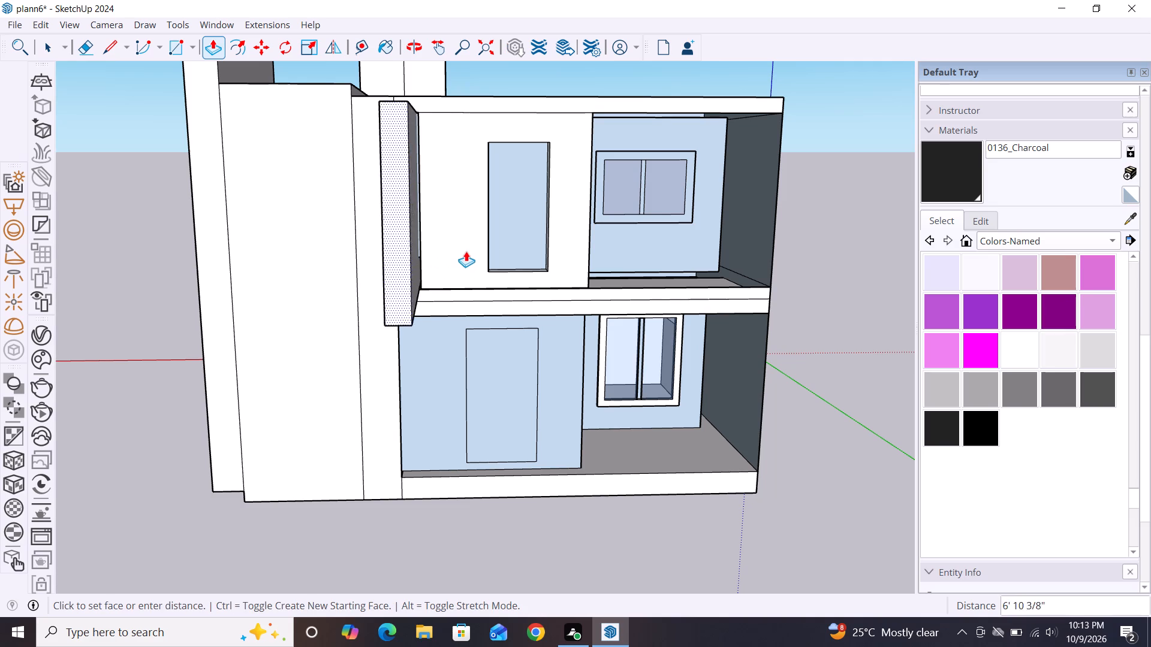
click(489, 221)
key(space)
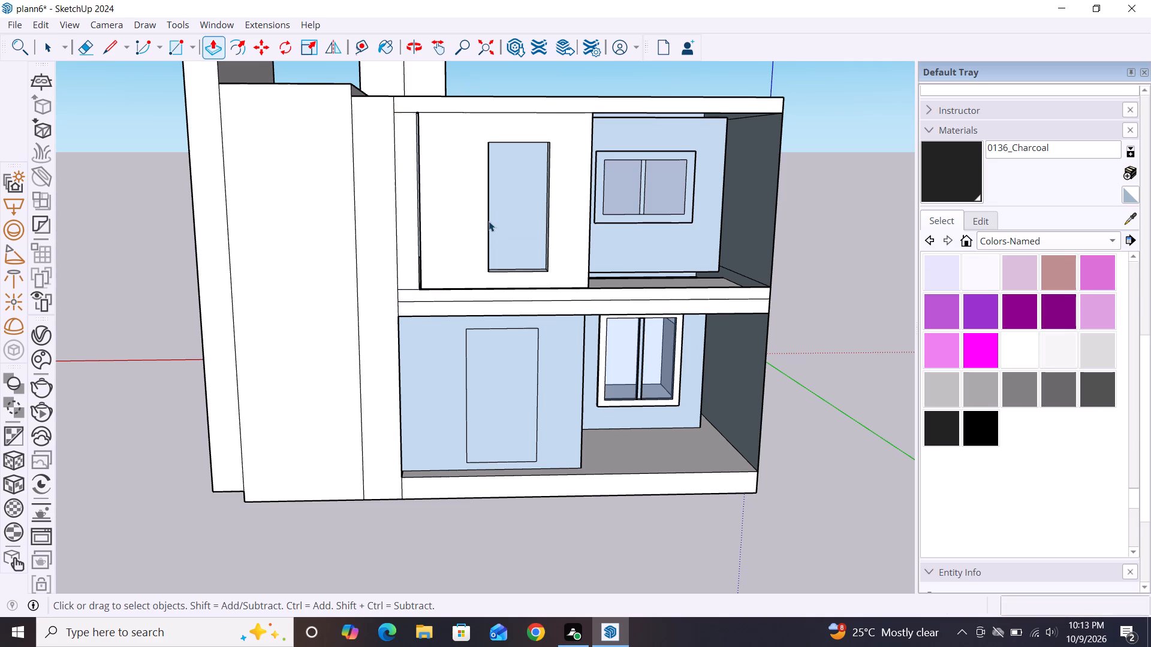
Extrude the ground-floor wall around the door outline 9" outward from its rear side.
scroll(487, 211, down, 3)
middle_drag(546, 322, 538, 276)
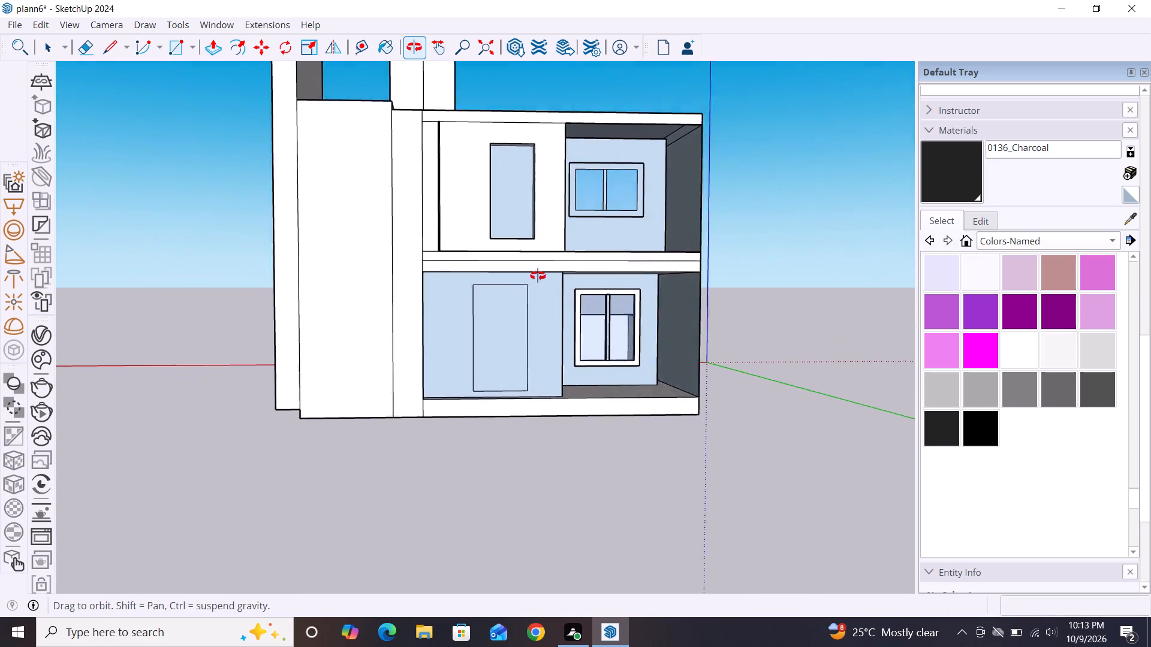
middle_drag(538, 276, 526, 280)
scroll(695, 256, down, 3)
scroll(547, 326, up, 6)
key(p)
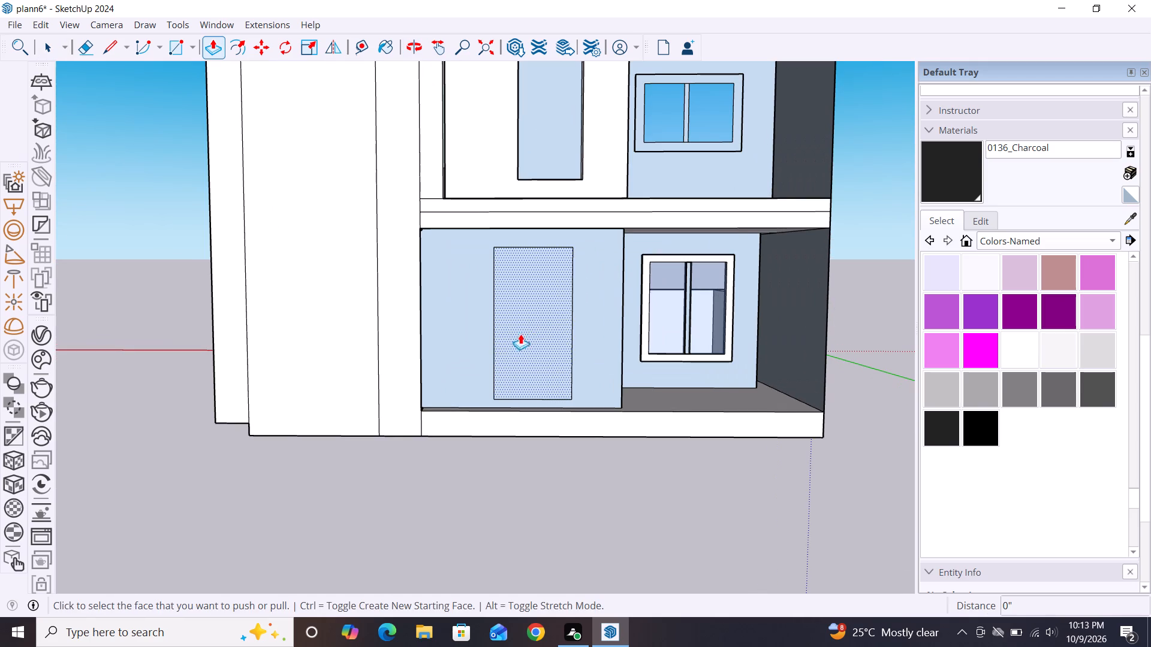
click(459, 323)
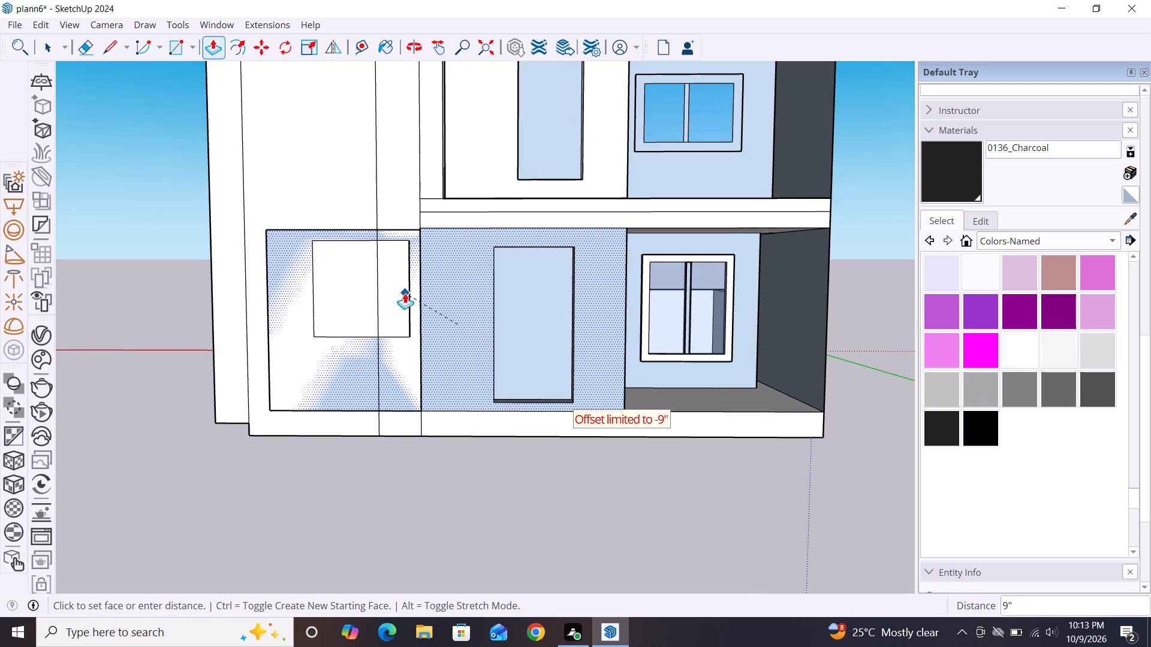
click(405, 293)
Extrude the upper-floor window wall about 4' 5 7/8" outward from its rear side, flush with the adjoining door wall.
scroll(552, 361, down, 3)
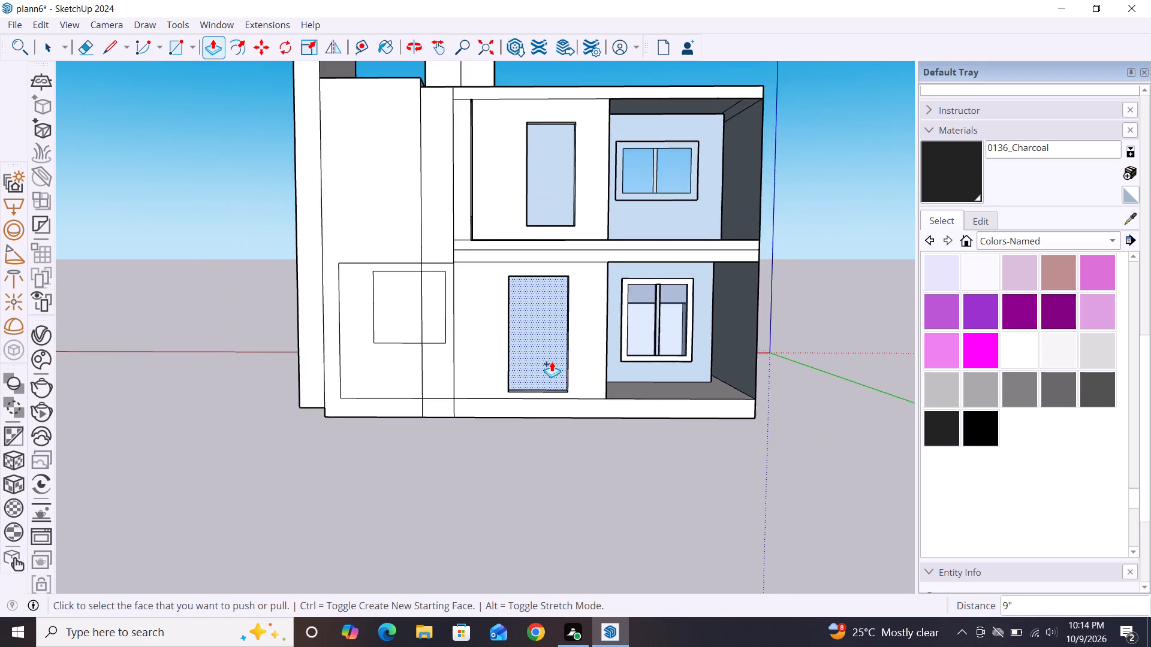
scroll(538, 337, down, 3)
scroll(717, 315, up, 3)
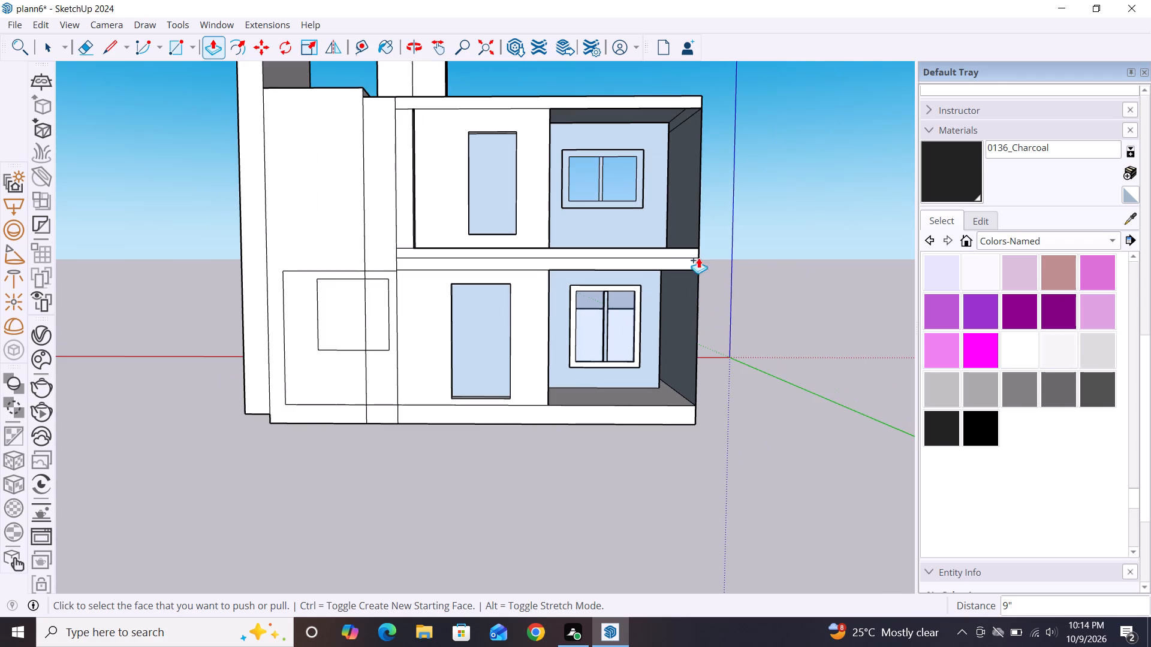
click(642, 216)
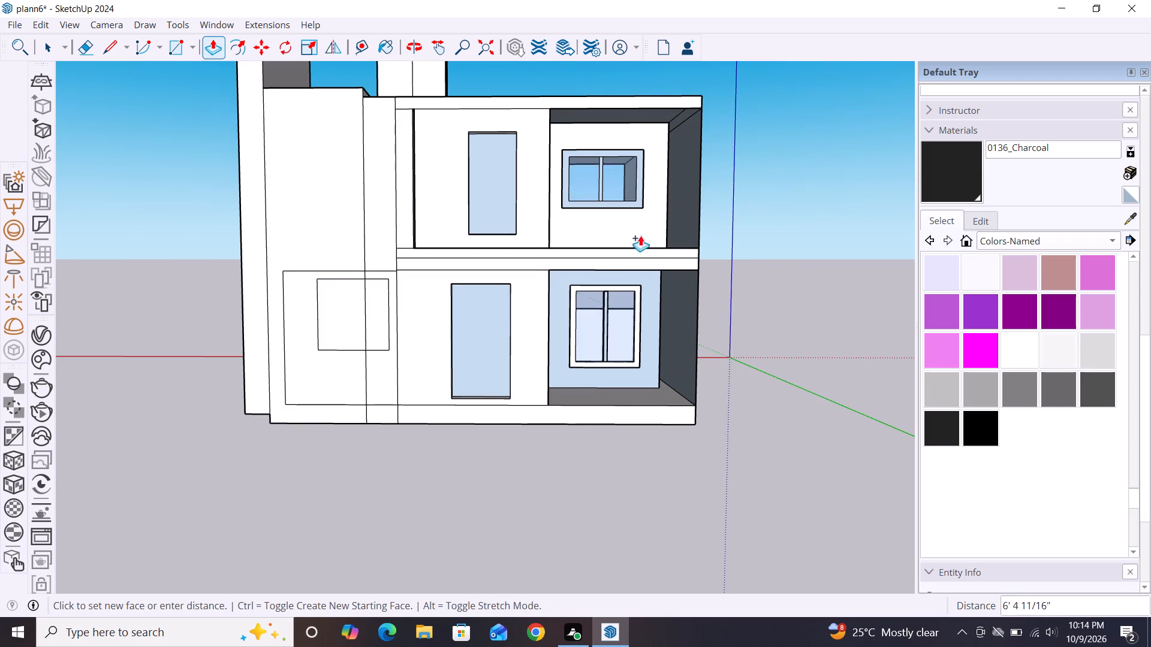
click(672, 249)
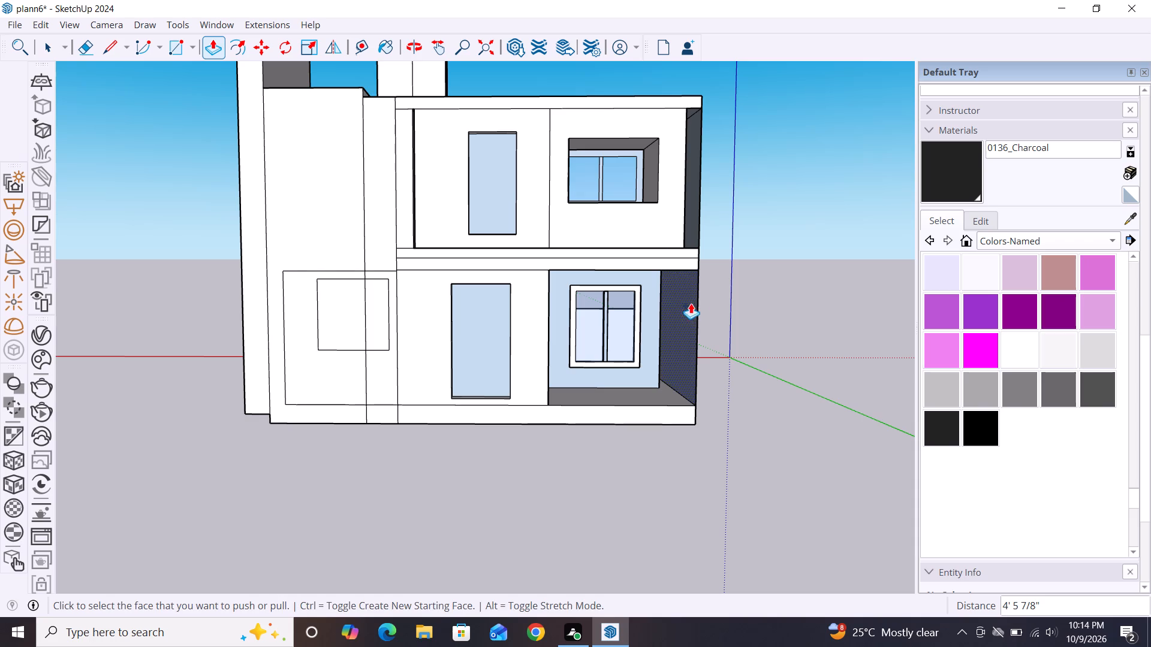
Extrude the inner face of the upper-floor end wall at the rear until it meets the window wall's edge.
middle_drag(685, 300, 674, 440)
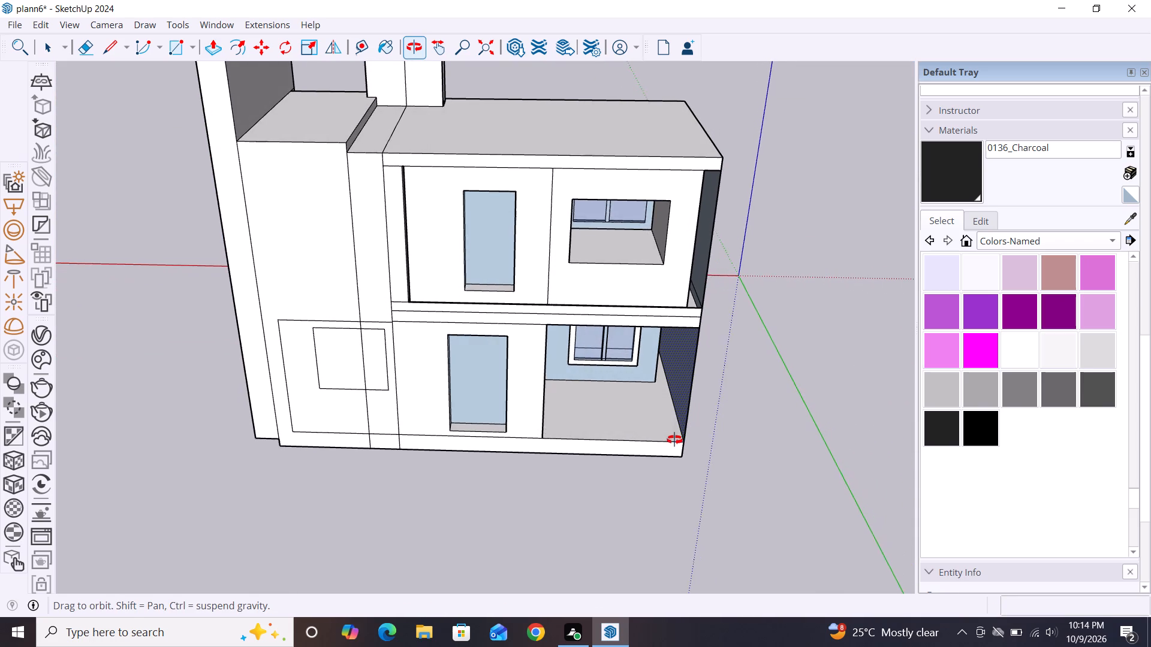
middle_drag(674, 440, 685, 425)
middle_drag(694, 375, 645, 287)
click(686, 252)
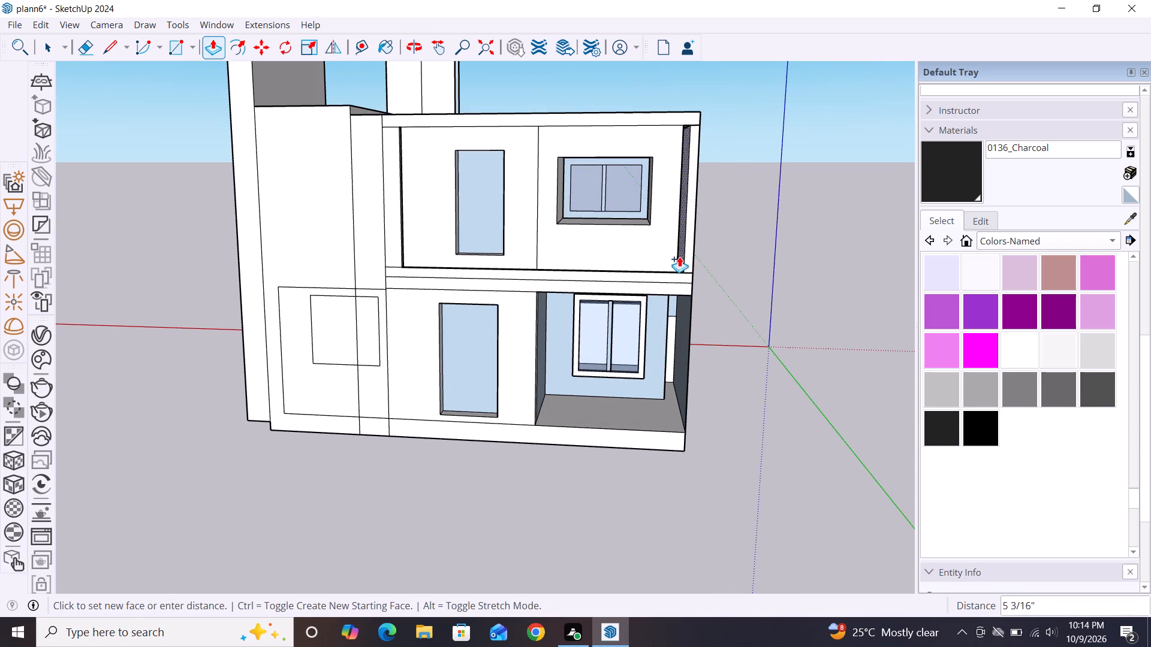
click(680, 264)
Extrude the ground-floor window wall outward from its rear side, first about 4' 4 3/8", finishing flush with the adjoining door wall.
middle_drag(655, 384, 686, 334)
drag(564, 356, 562, 367)
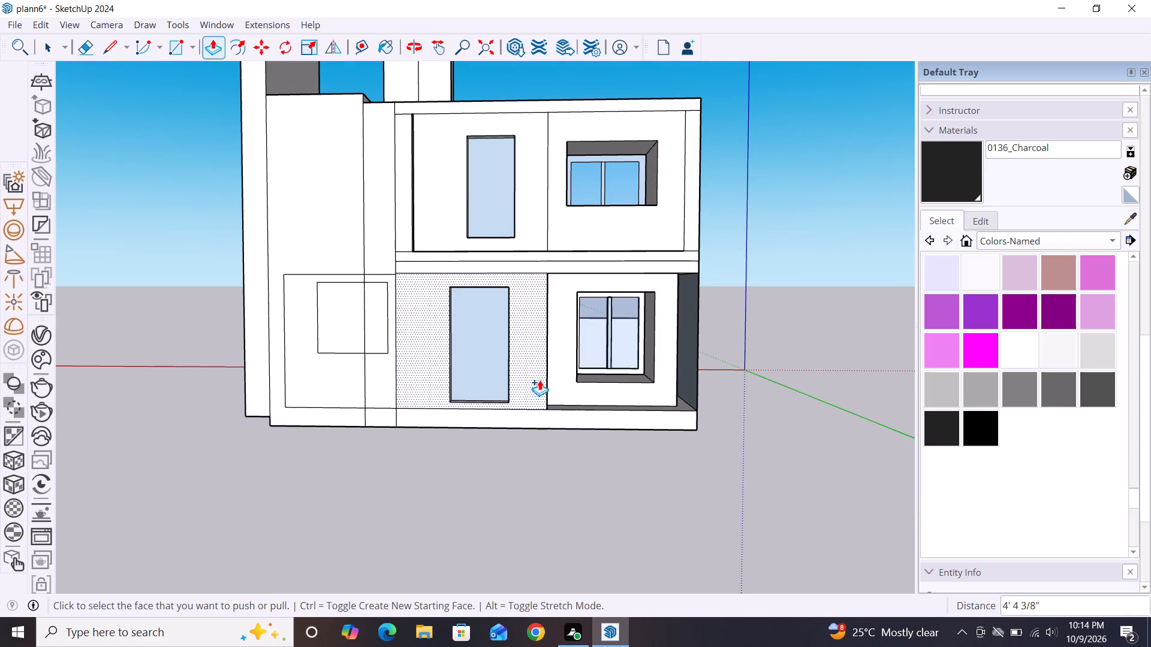
drag(581, 395, 581, 403)
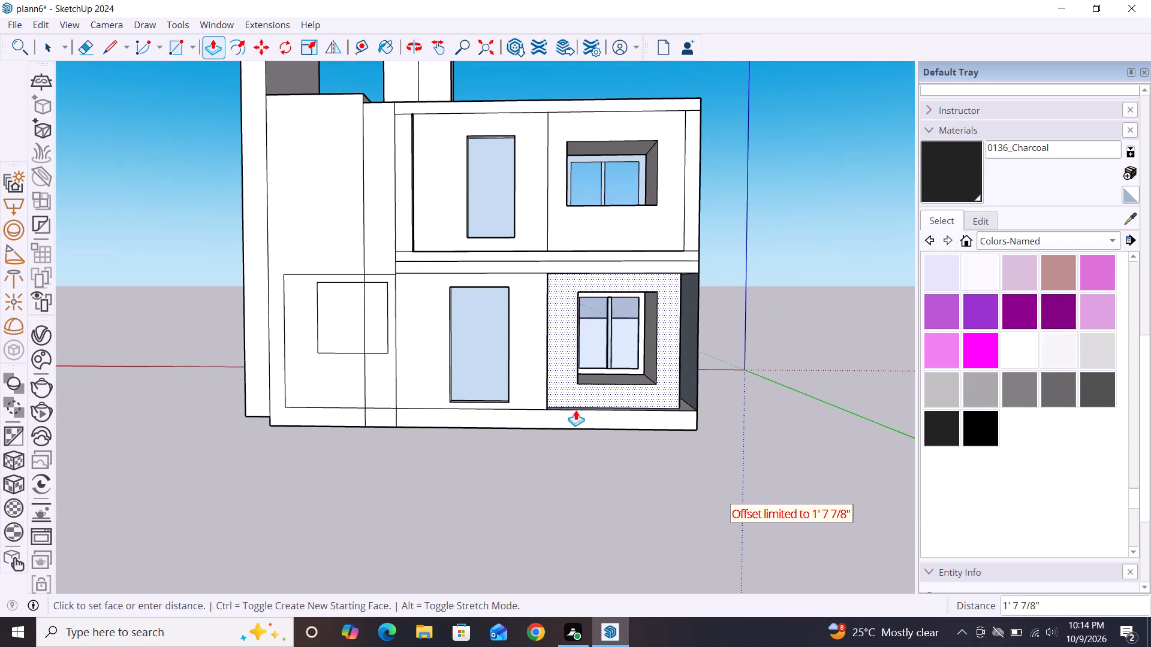
click(544, 385)
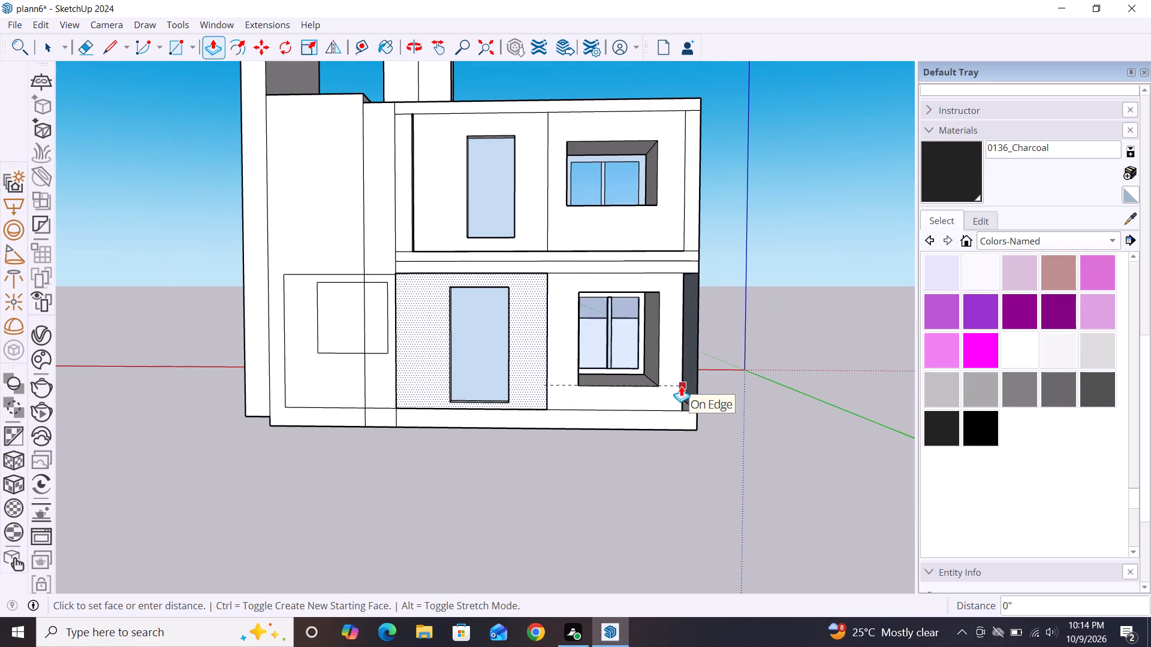
key(space)
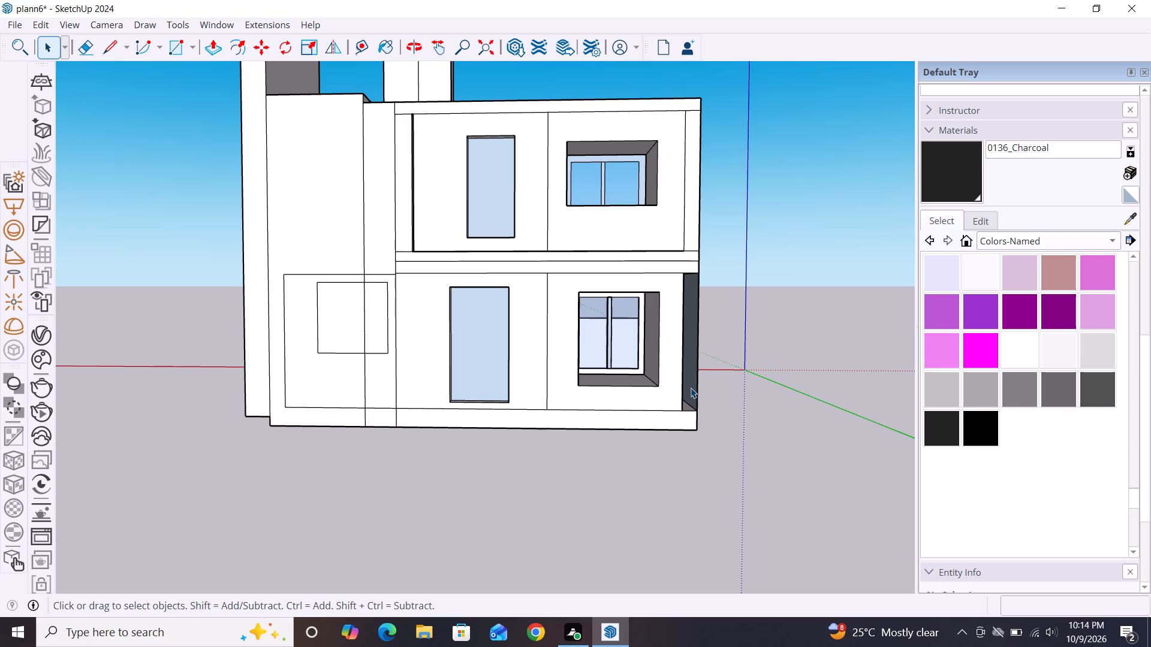
Extrude the inner face of the ground-floor end wall 9" at the rear to close the gap beside the window wall.
key(p)
click(692, 383)
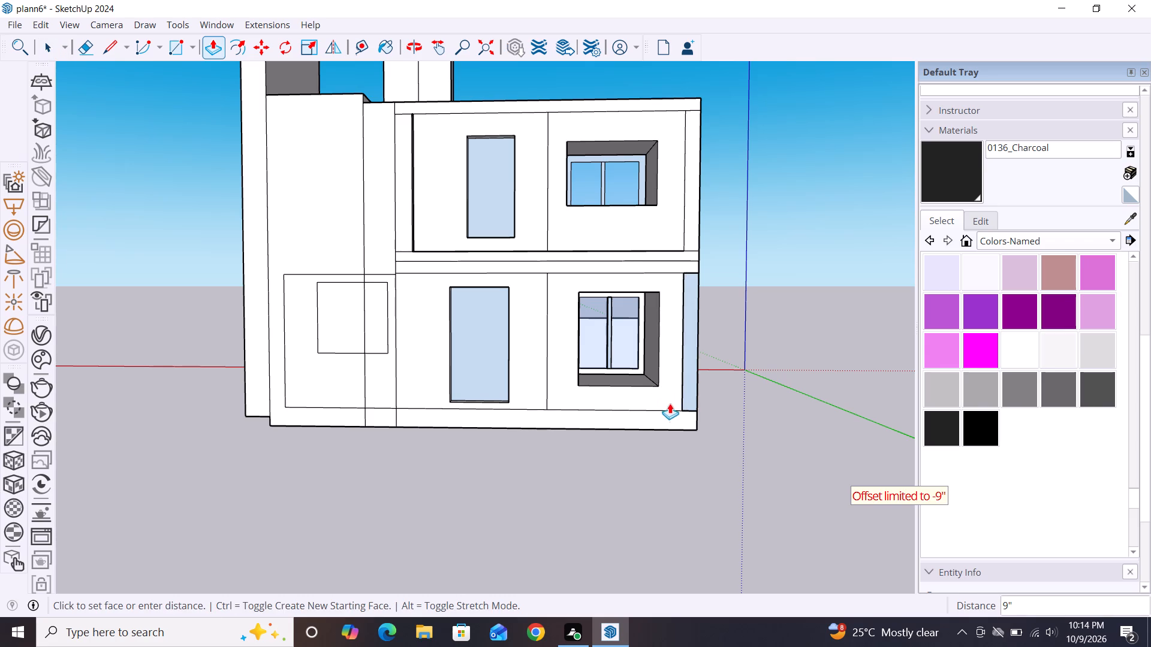
double_click(680, 408)
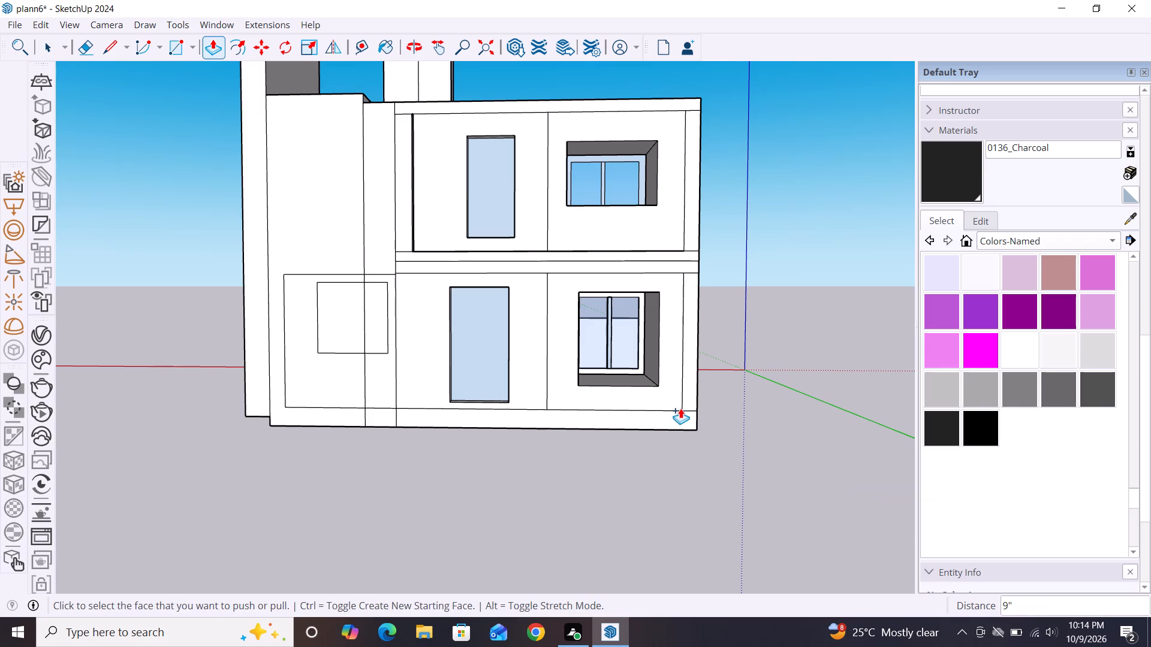
key(space)
Examine the extruded rear walls and window openings close up and from a distance.
scroll(634, 334, down, 4)
scroll(659, 361, up, 4)
scroll(659, 361, down, 2)
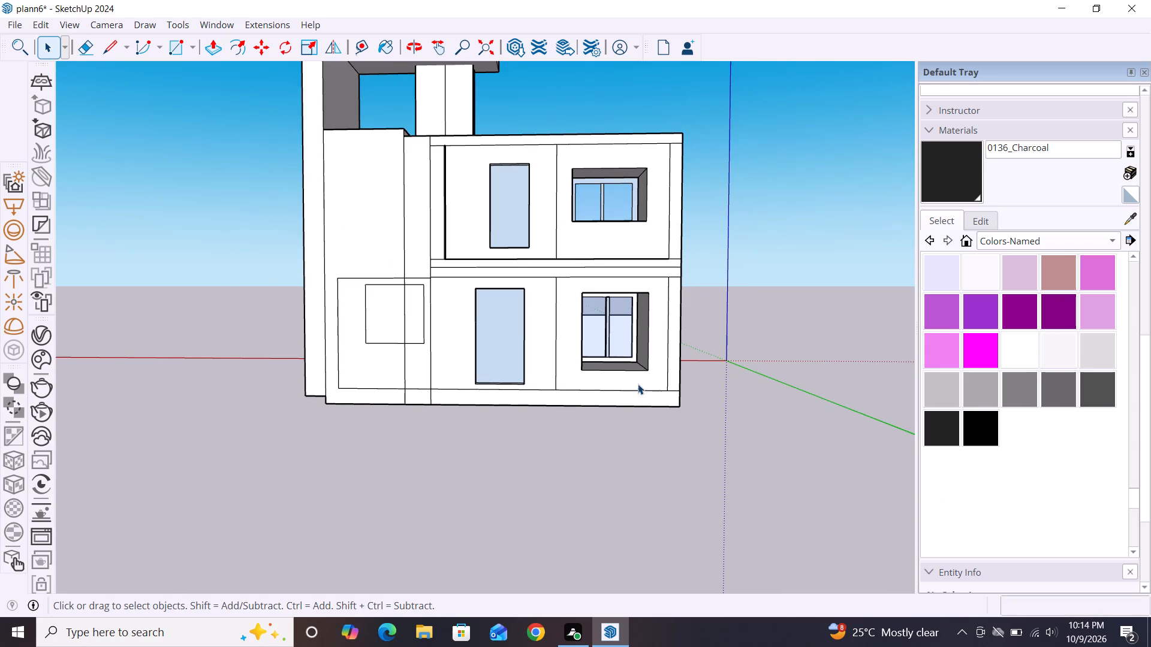
scroll(624, 371, up, 7)
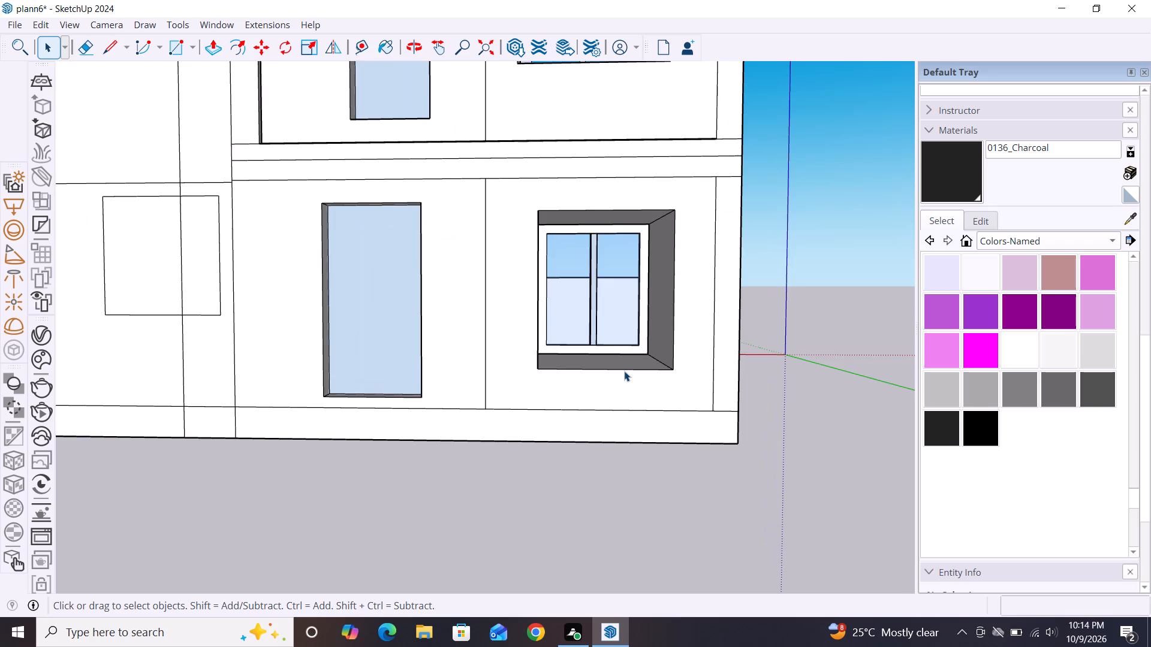
scroll(624, 371, down, 10)
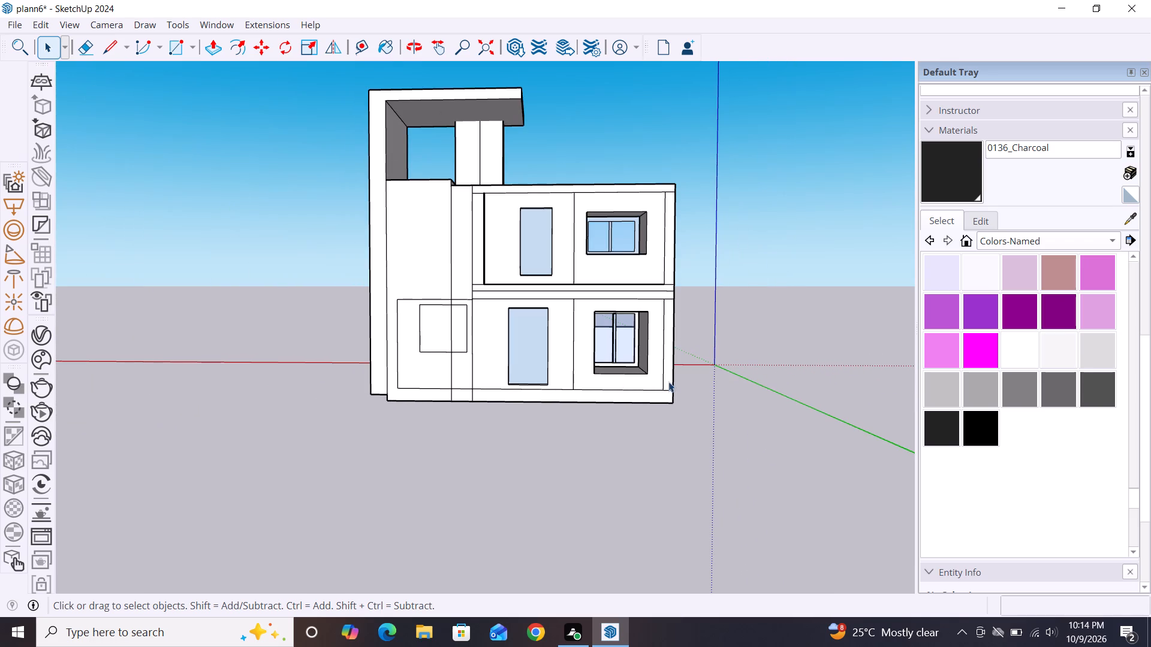
scroll(598, 367, down, 2)
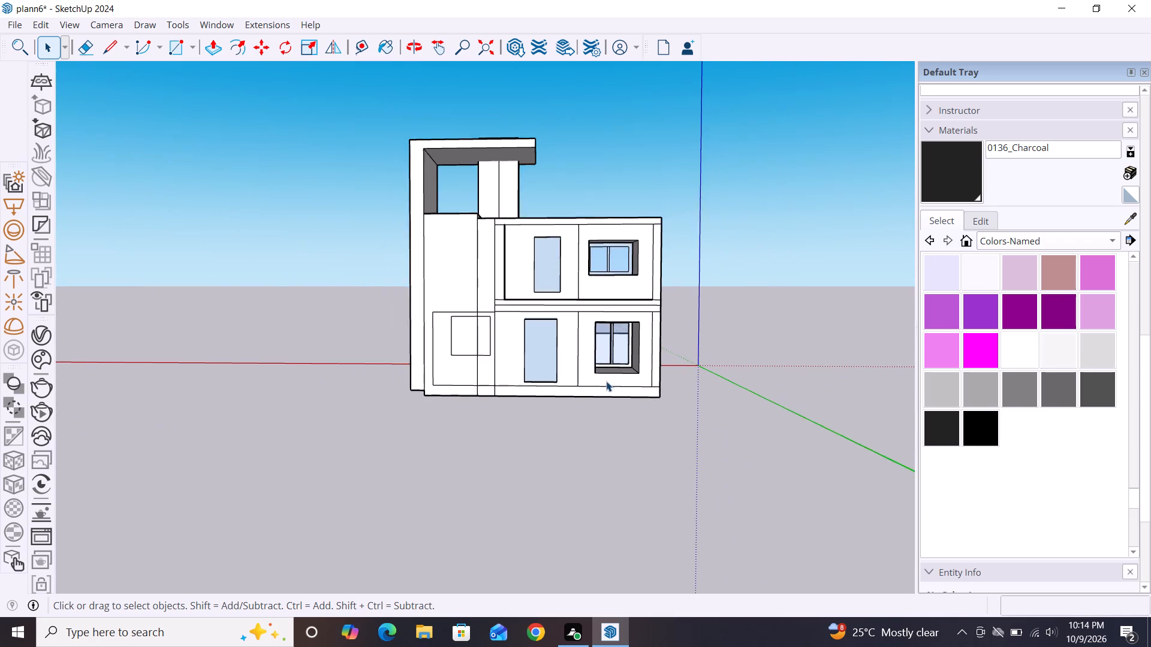
scroll(606, 381, down, 7)
Move the charcoal-framed window off the ground-floor entrance wall to beside the house, about 21' 7 3/16" away.
middle_drag(532, 408, 658, 436)
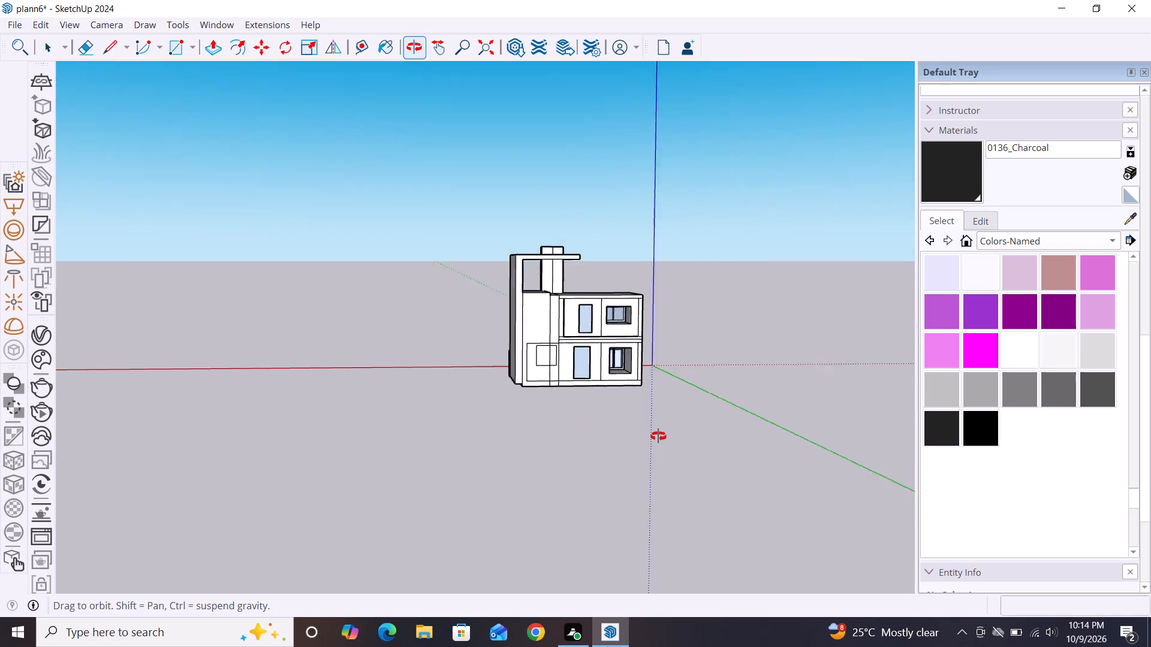
middle_drag(658, 436, 824, 409)
scroll(474, 349, down, 2)
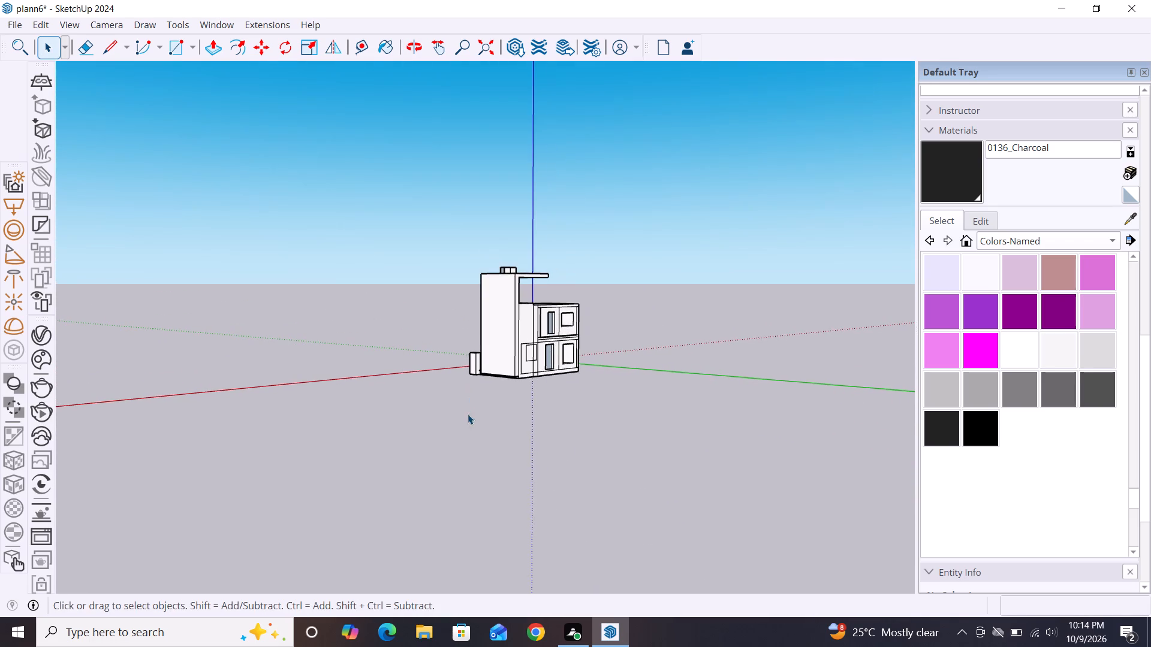
middle_drag(536, 412, 847, 391)
scroll(473, 307, down, 4)
middle_drag(438, 392, 748, 428)
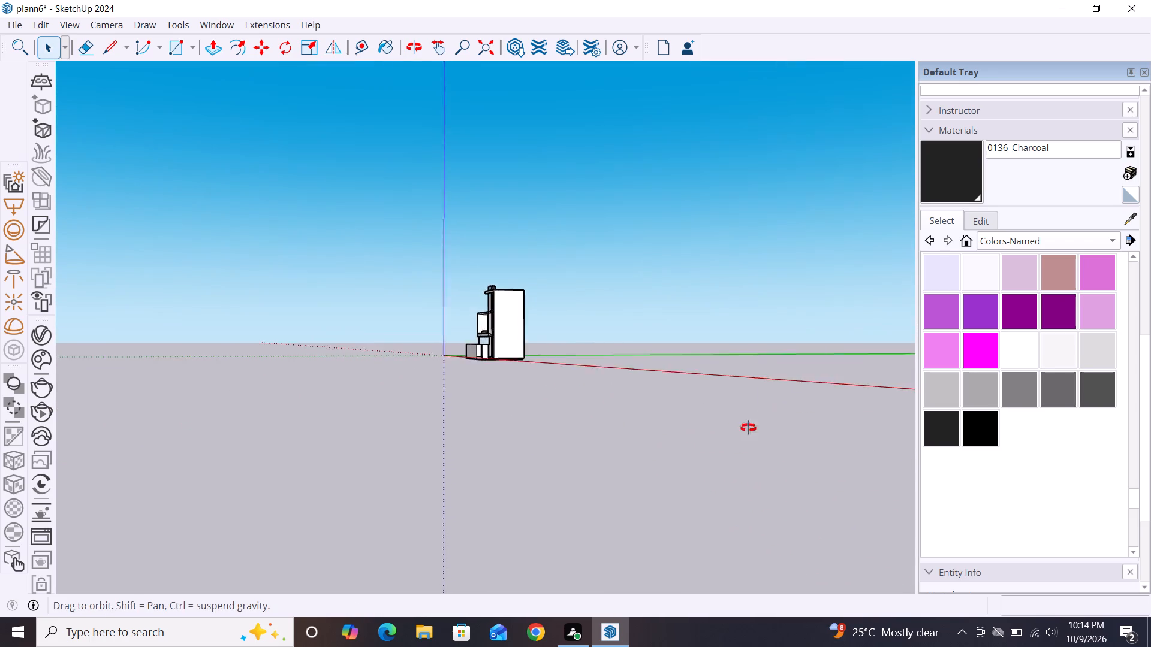
middle_drag(748, 428, 921, 459)
scroll(475, 341, up, 13)
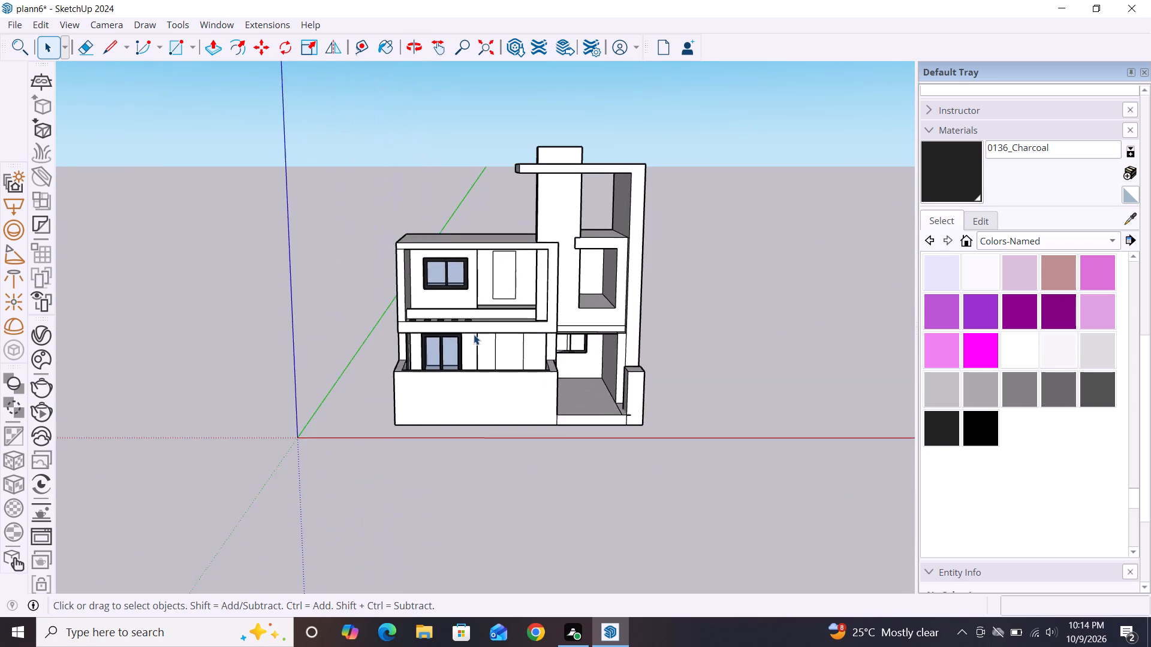
scroll(474, 334, up, 13)
scroll(474, 292, down, 4)
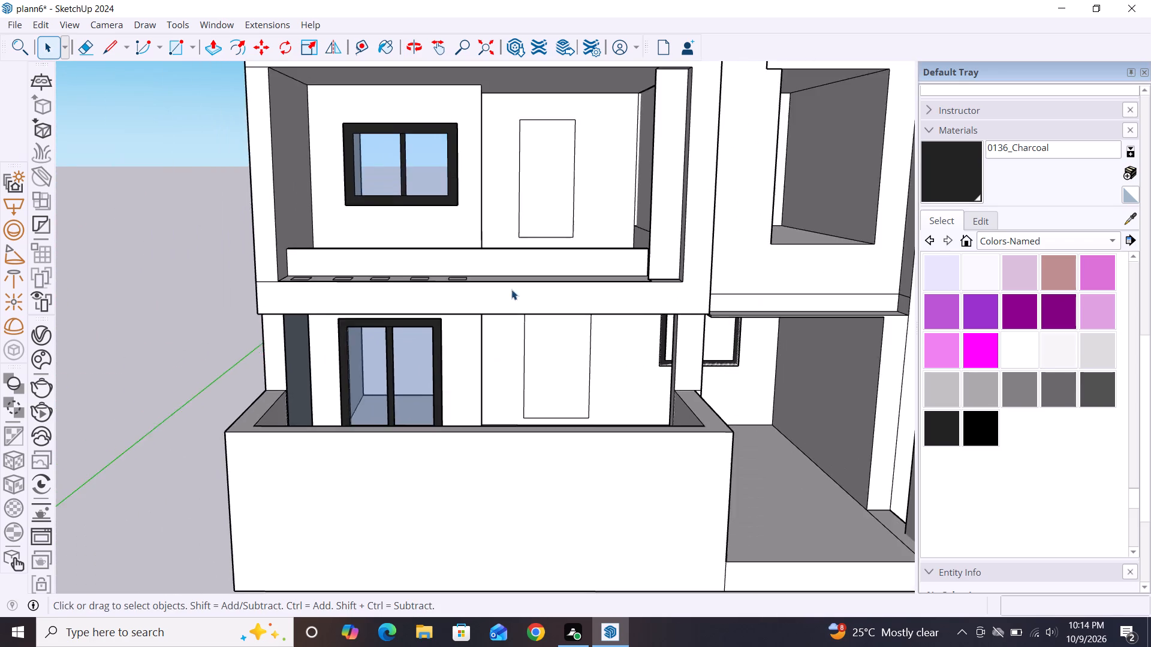
scroll(511, 289, down, 4)
scroll(700, 318, up, 14)
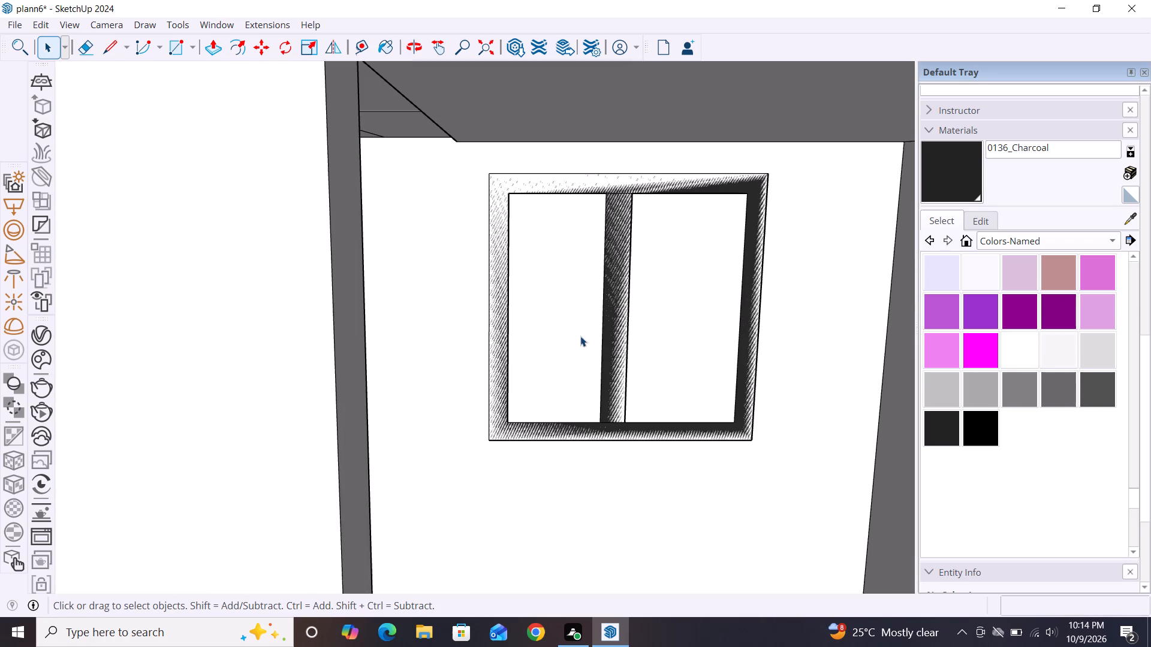
double_click(504, 333)
click(504, 333)
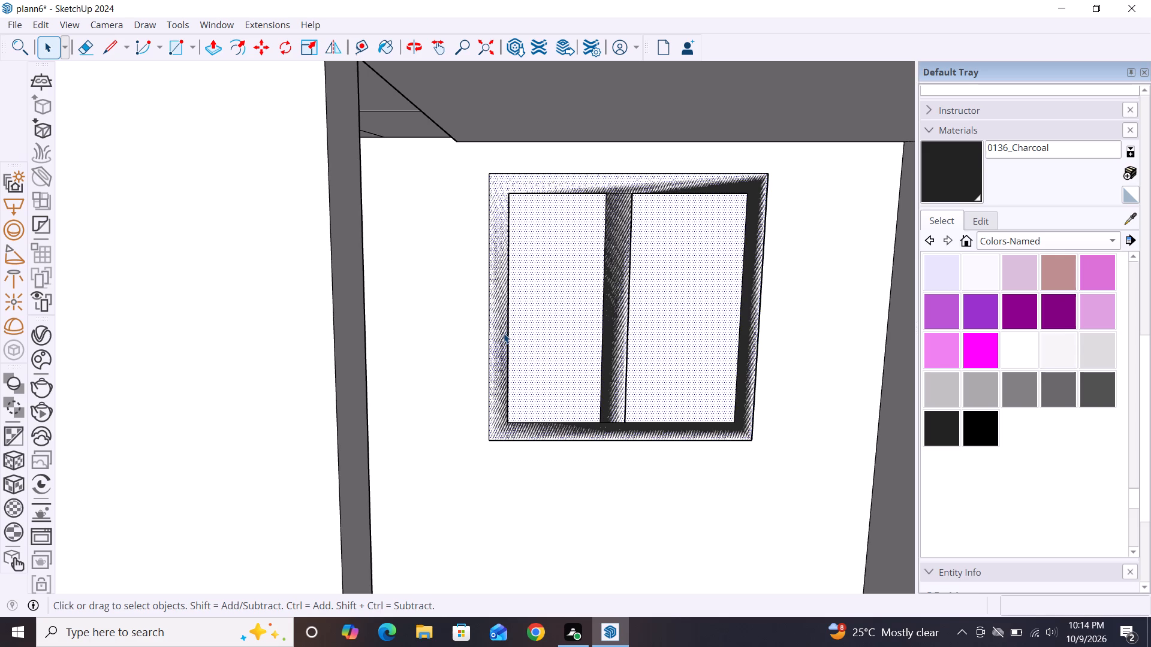
triple_click(504, 333)
click(504, 333)
click(504, 333)
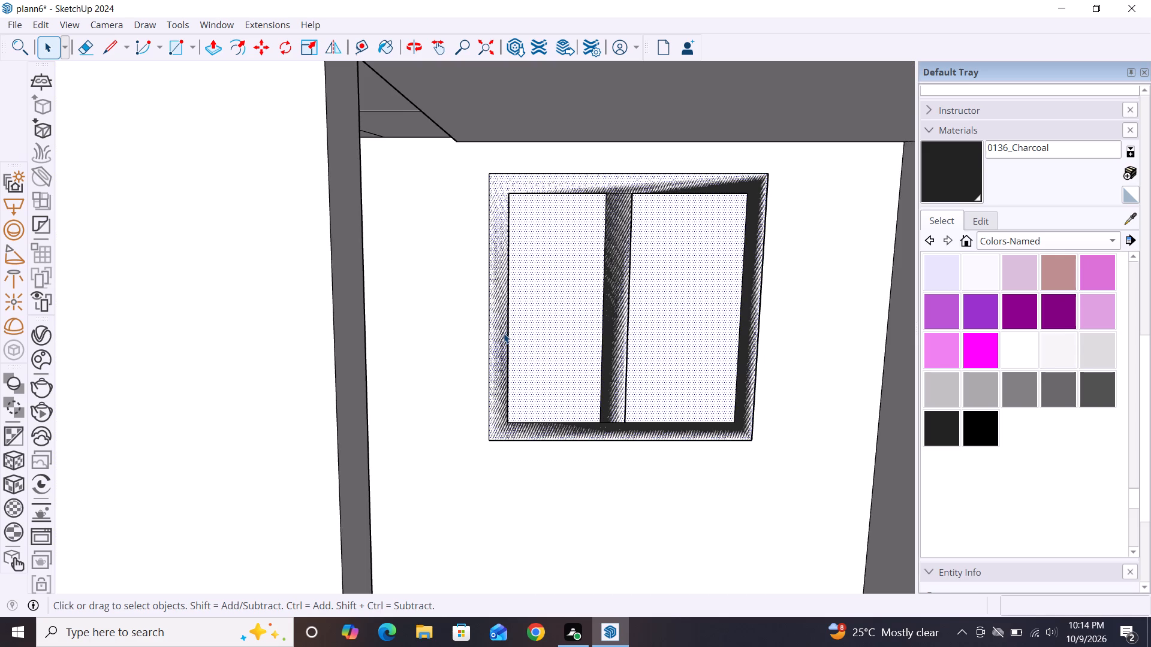
click(504, 333)
click(489, 346)
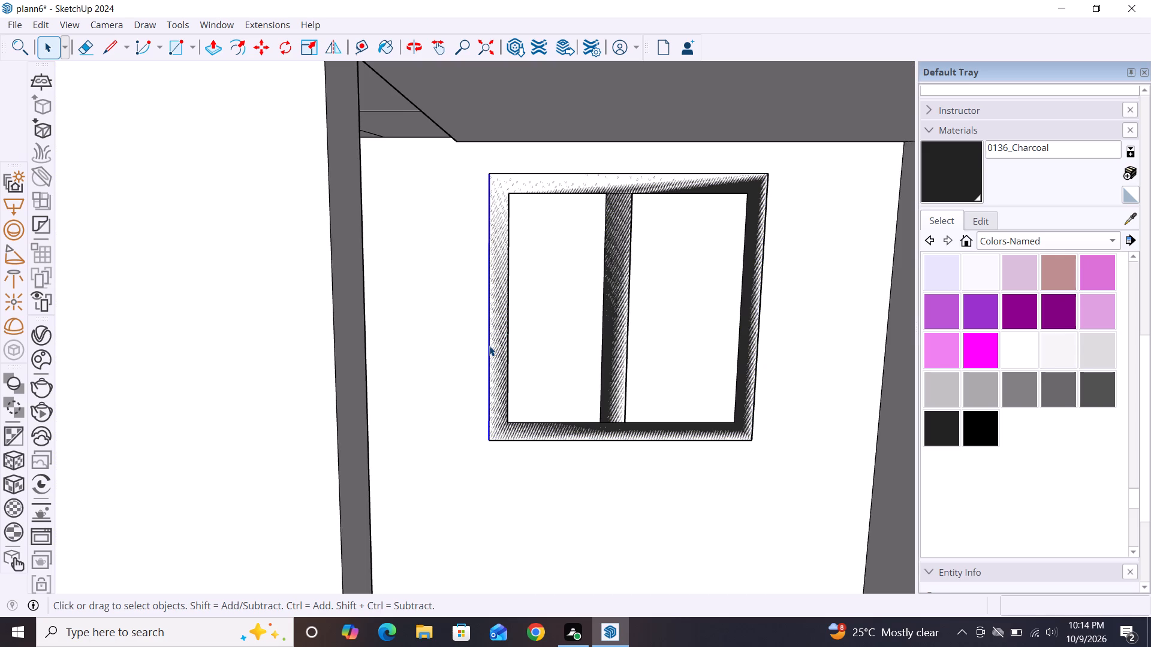
click(510, 355)
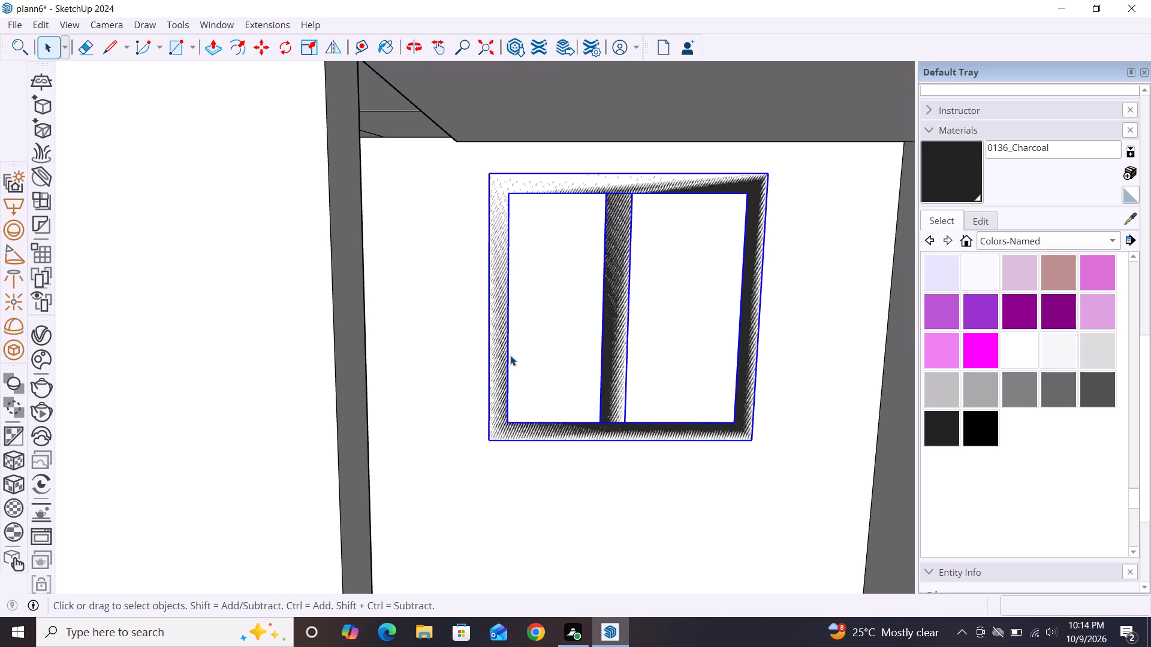
key(m)
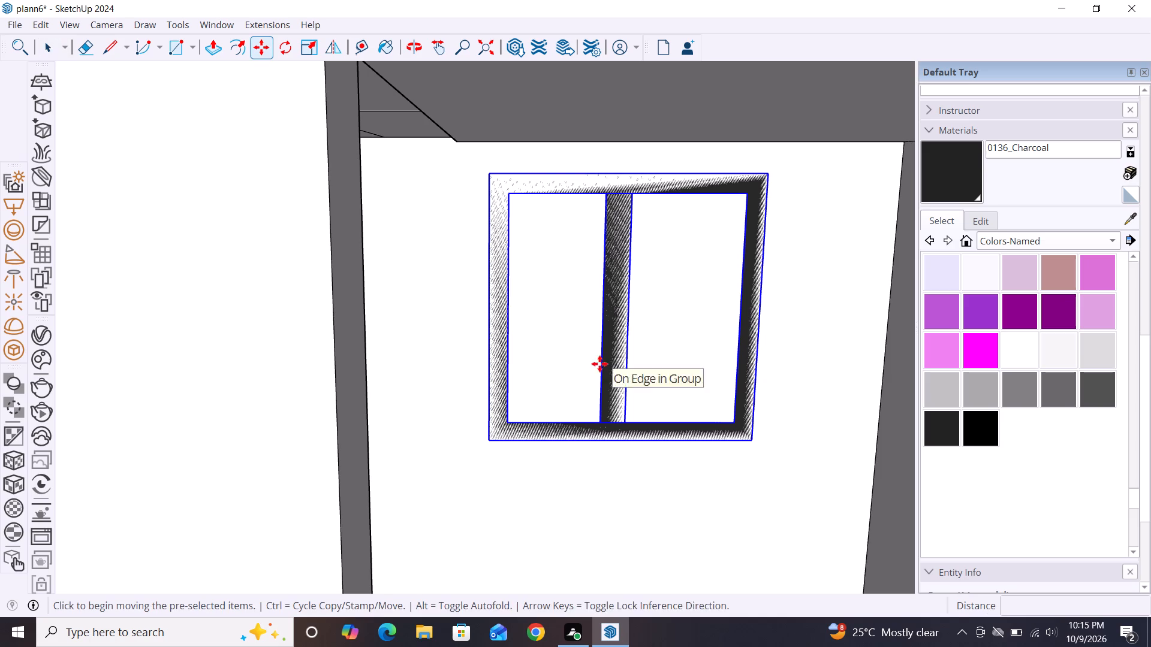
click(492, 439)
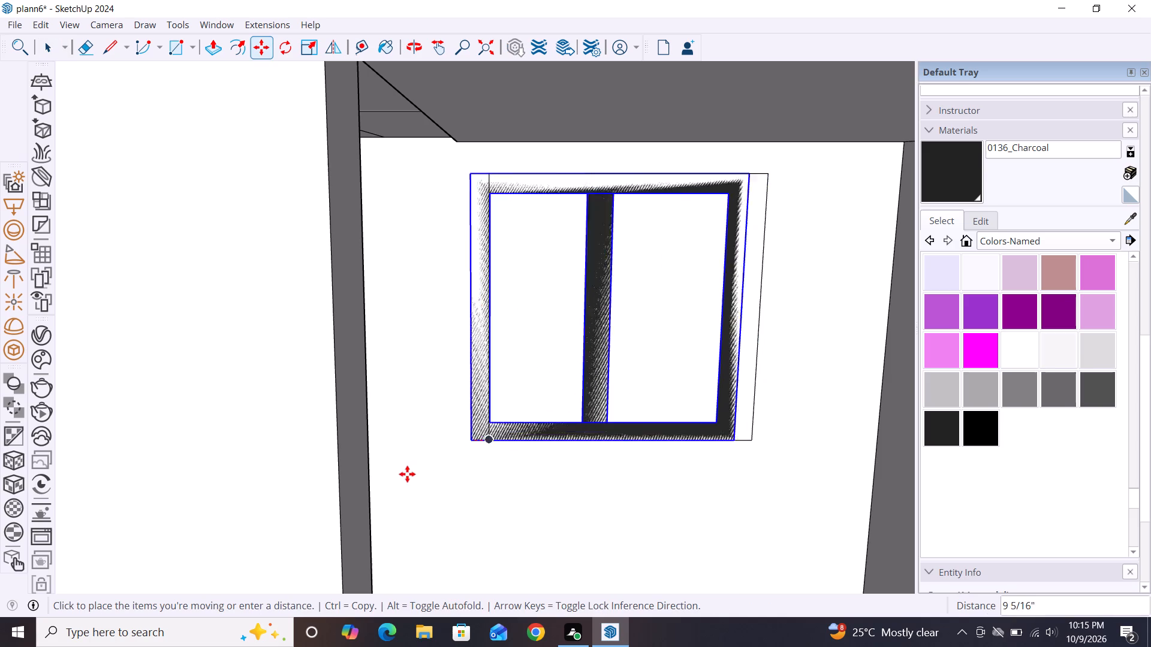
scroll(529, 413, down, 15)
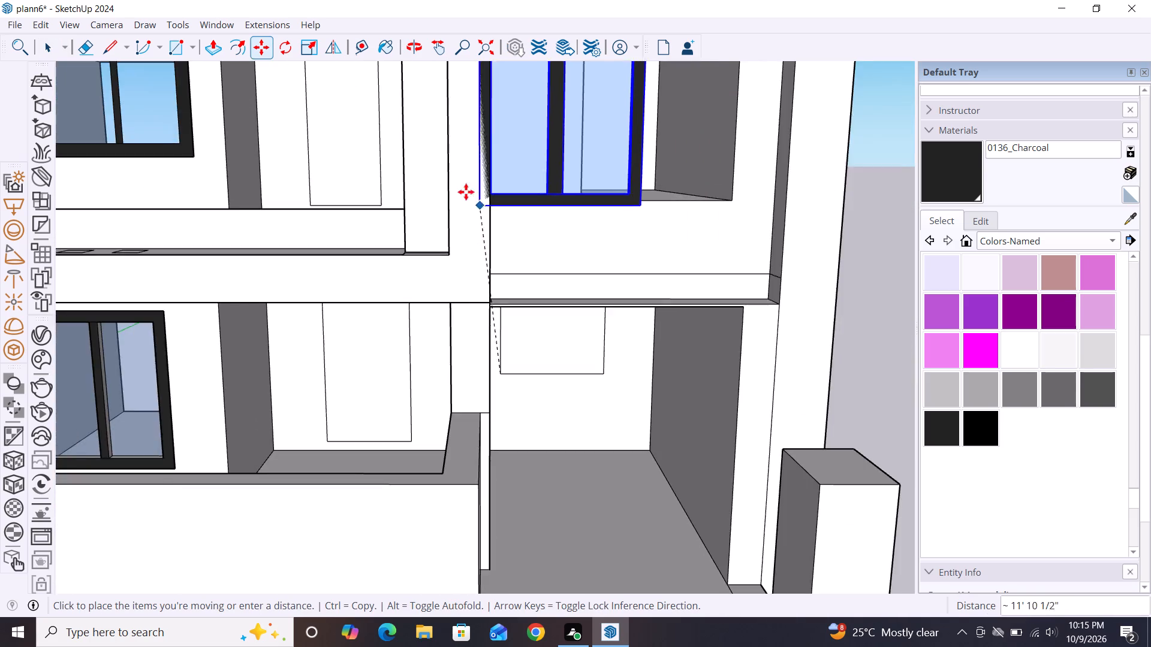
scroll(466, 192, down, 8)
click(777, 309)
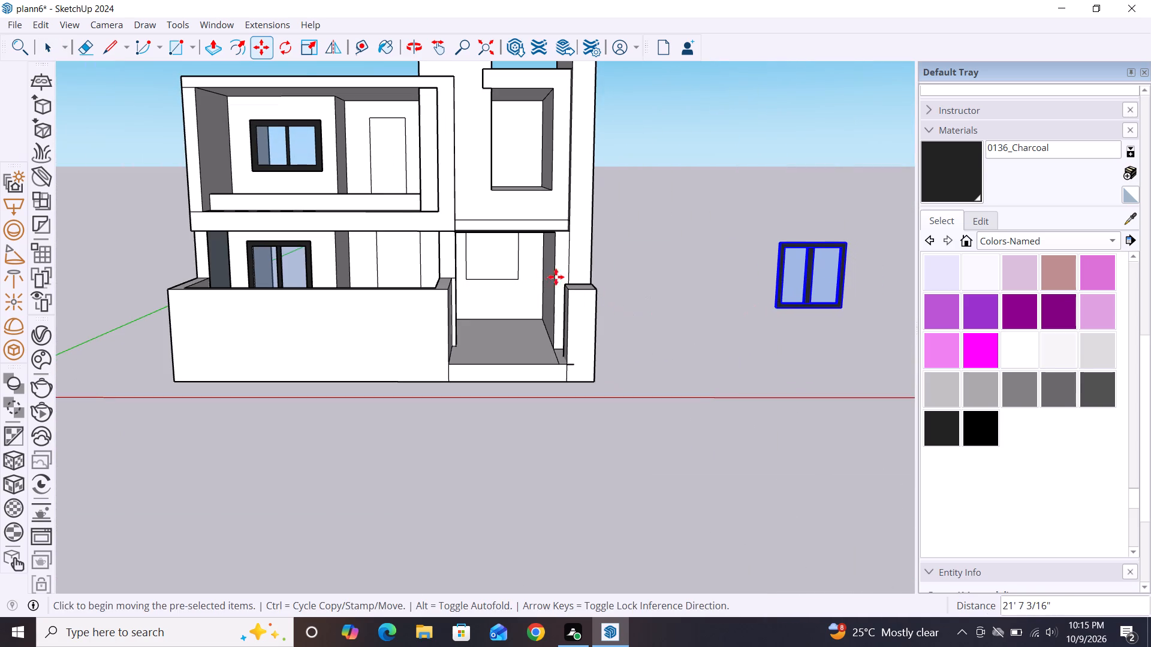
Delete the front, rear and leftover strip faces inside the entrance wall's window outline to cut the opening through.
middle_drag(516, 243, 517, 183)
scroll(504, 242, up, 4)
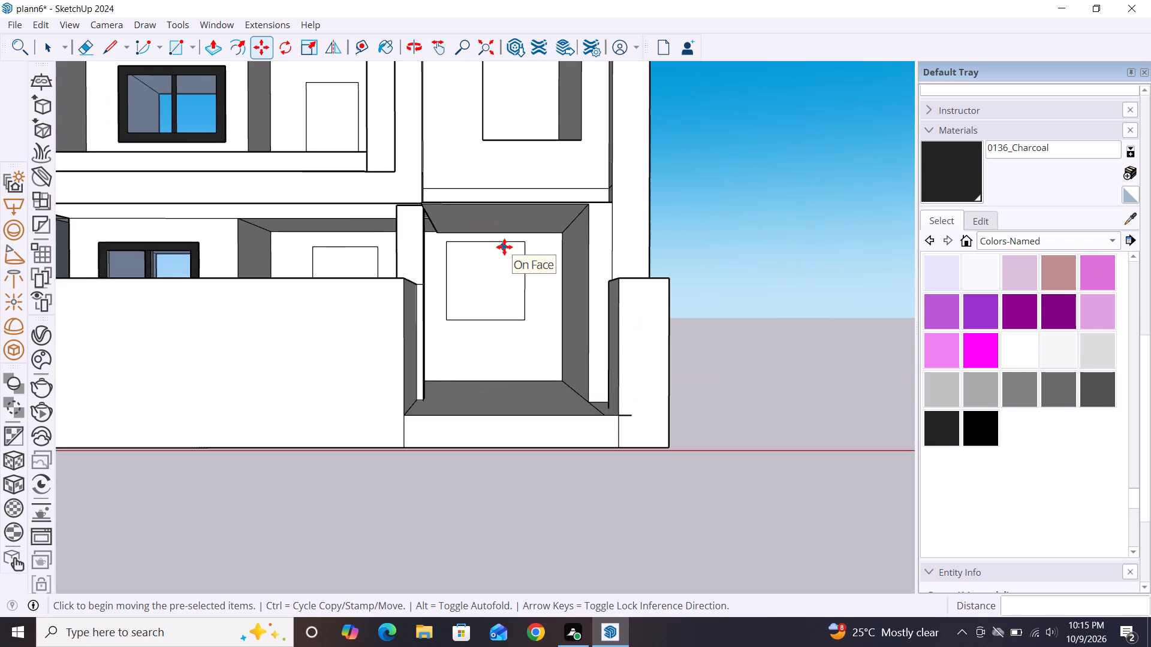
key(space)
click(499, 268)
click(505, 270)
key(Delete)
click(501, 276)
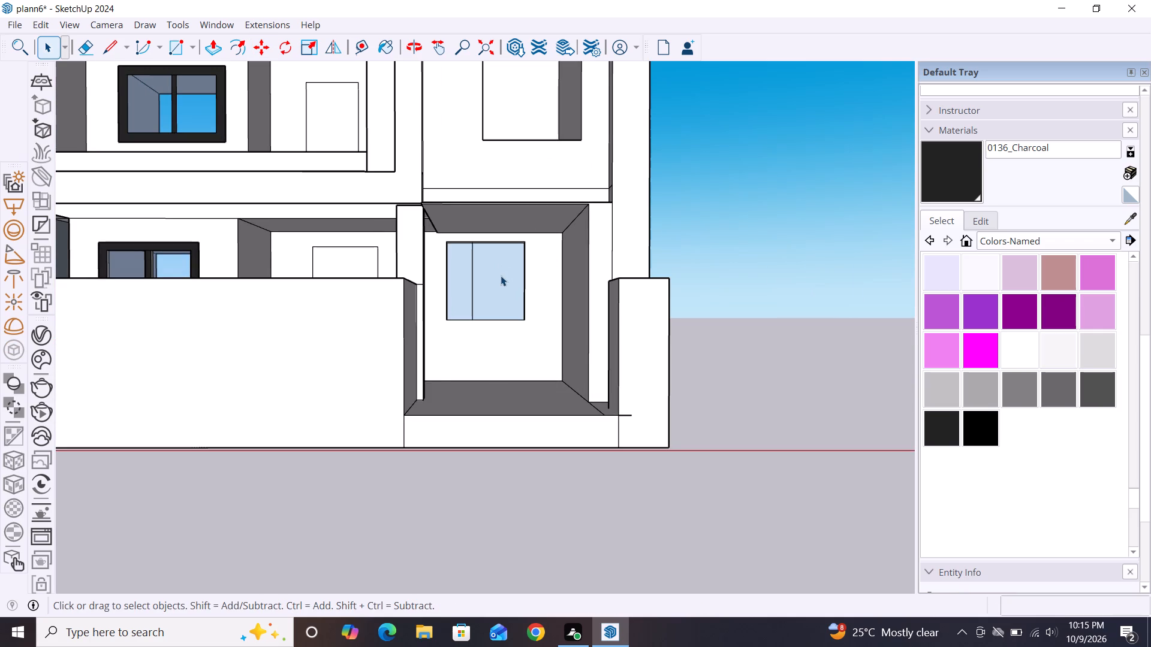
key(Delete)
double_click(466, 280)
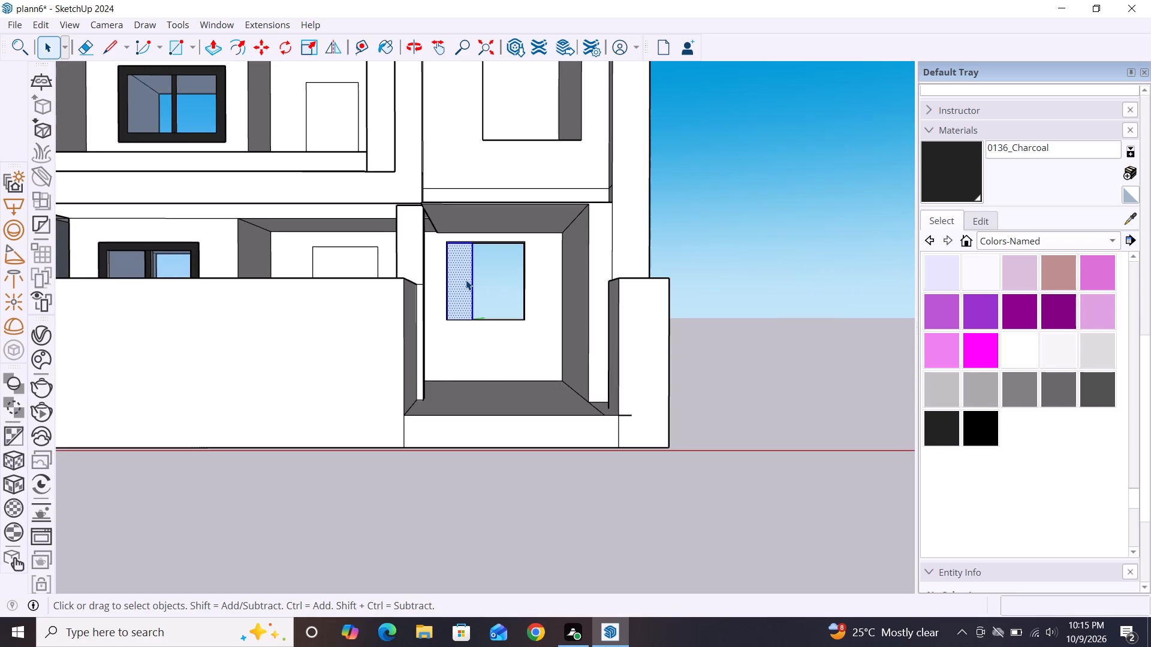
key(Delete)
Move the charcoal-framed window from beside the house back into the cut opening in the ground-floor entrance wall, 21' 7 3/16" away.
scroll(511, 268, down, 3)
middle_drag(511, 268, 522, 346)
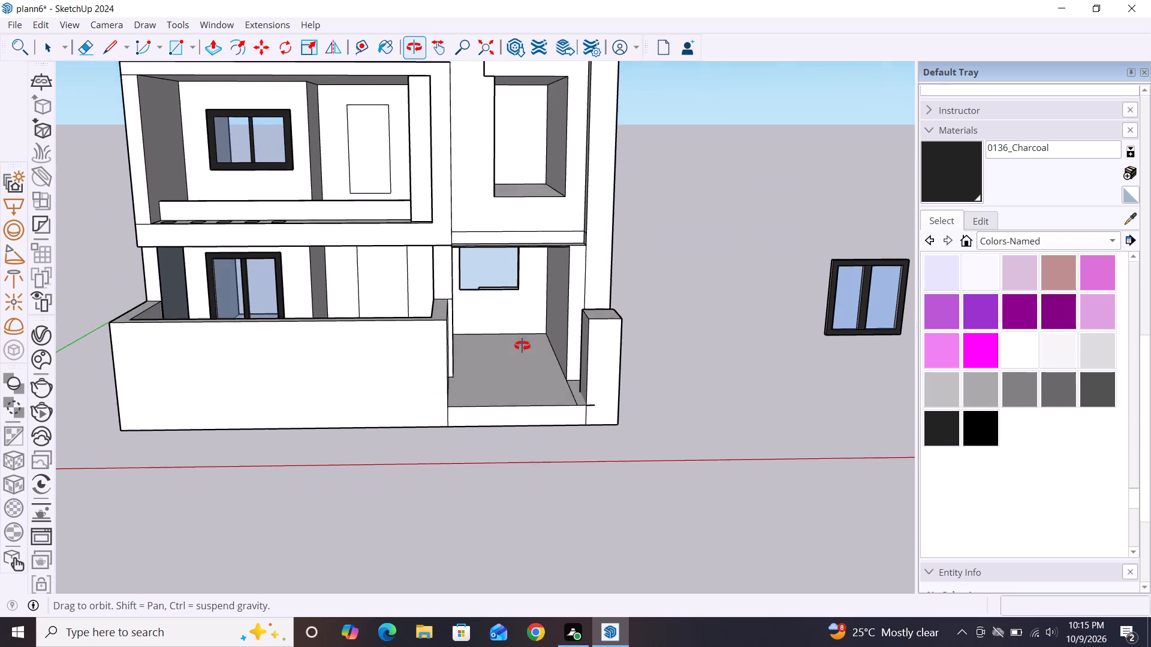
middle_drag(522, 346, 492, 357)
scroll(495, 294, up, 8)
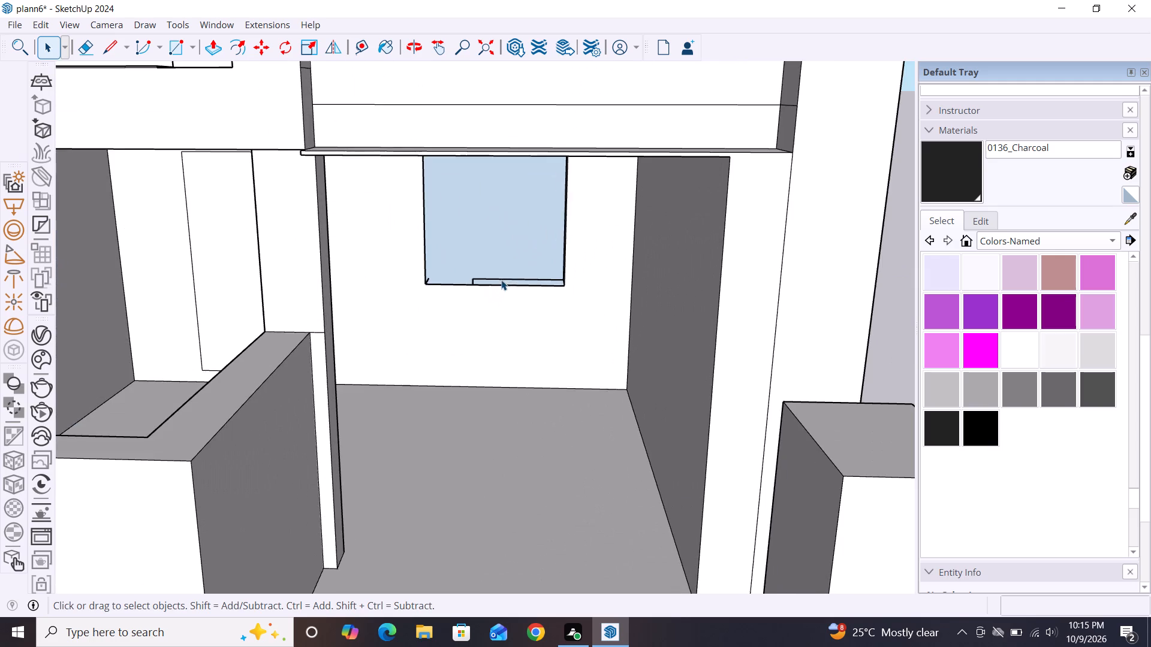
middle_drag(501, 280, 461, 239)
scroll(514, 256, down, 1)
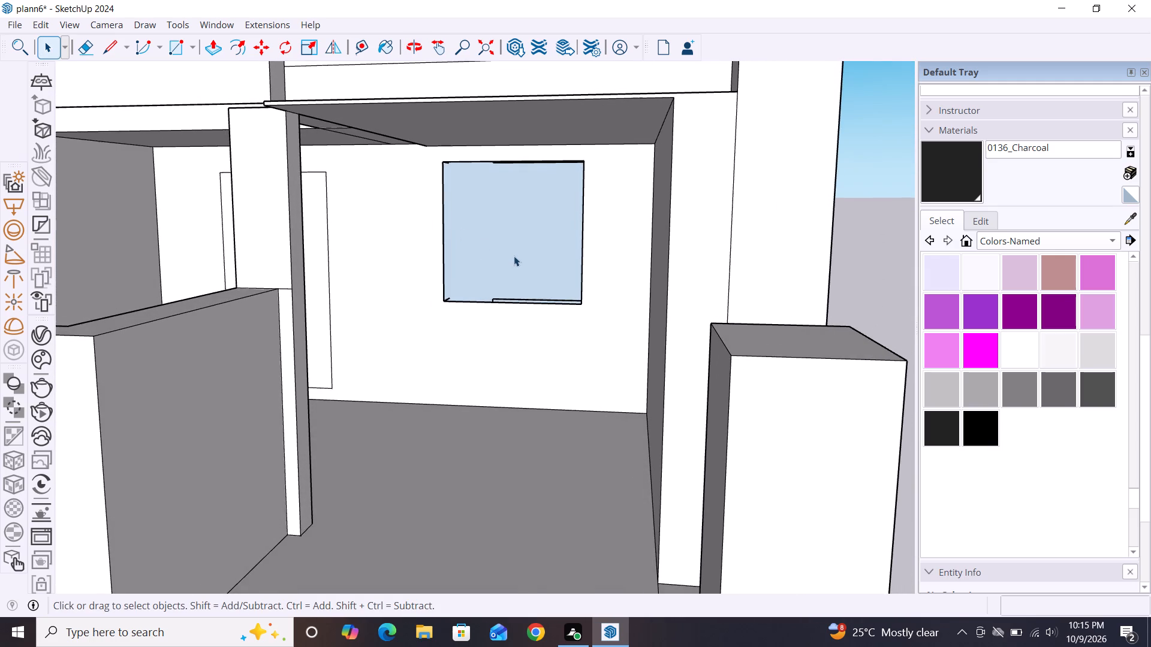
scroll(514, 256, down, 9)
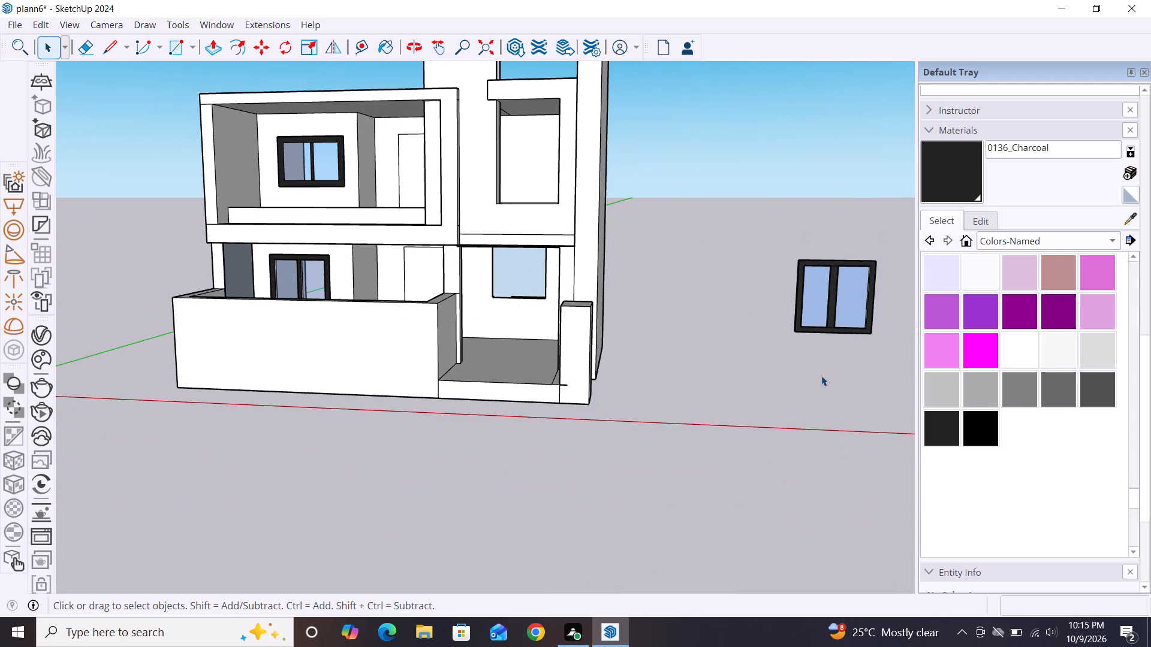
click(821, 332)
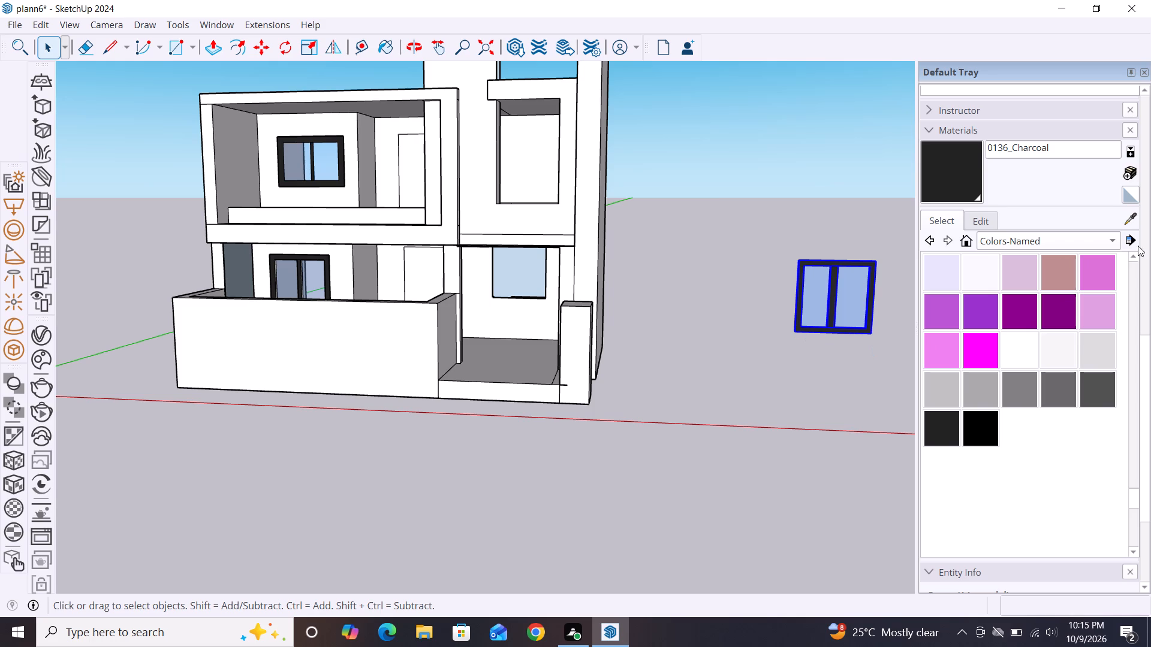
key(m)
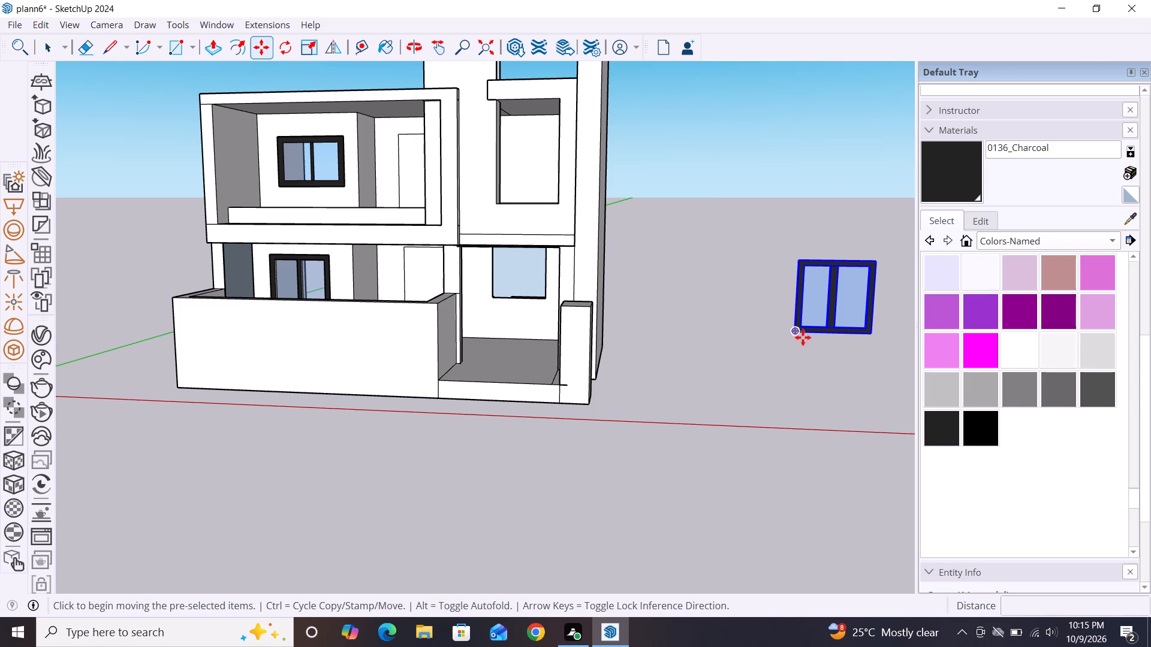
drag(802, 331, 788, 340)
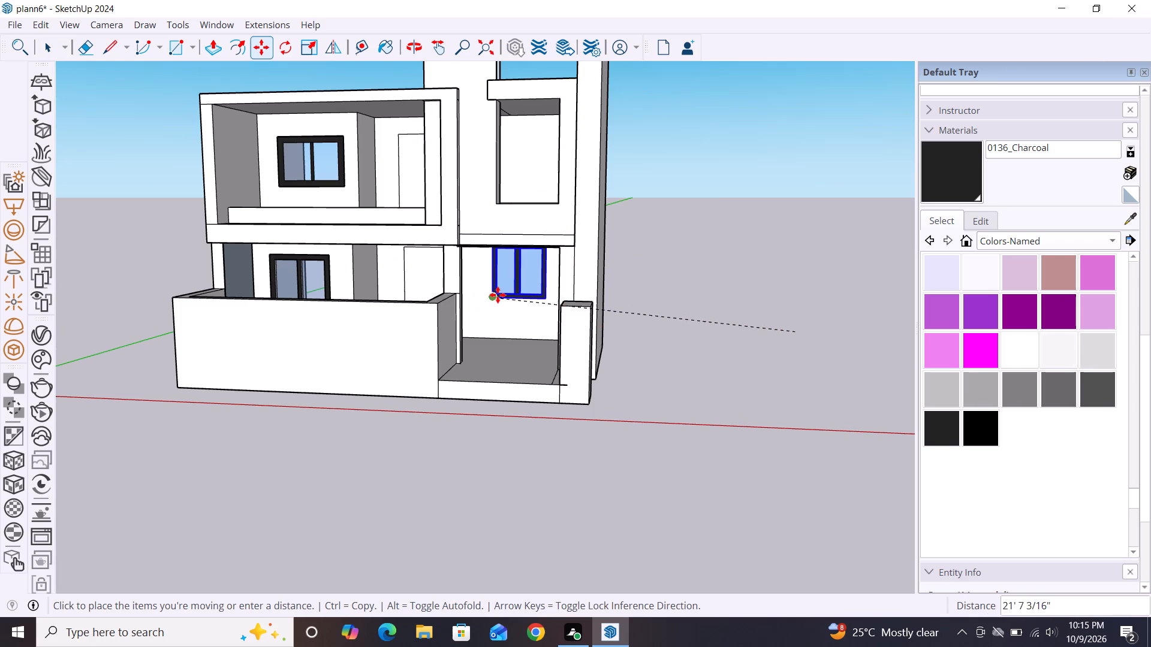
click(498, 295)
key(space)
click(713, 308)
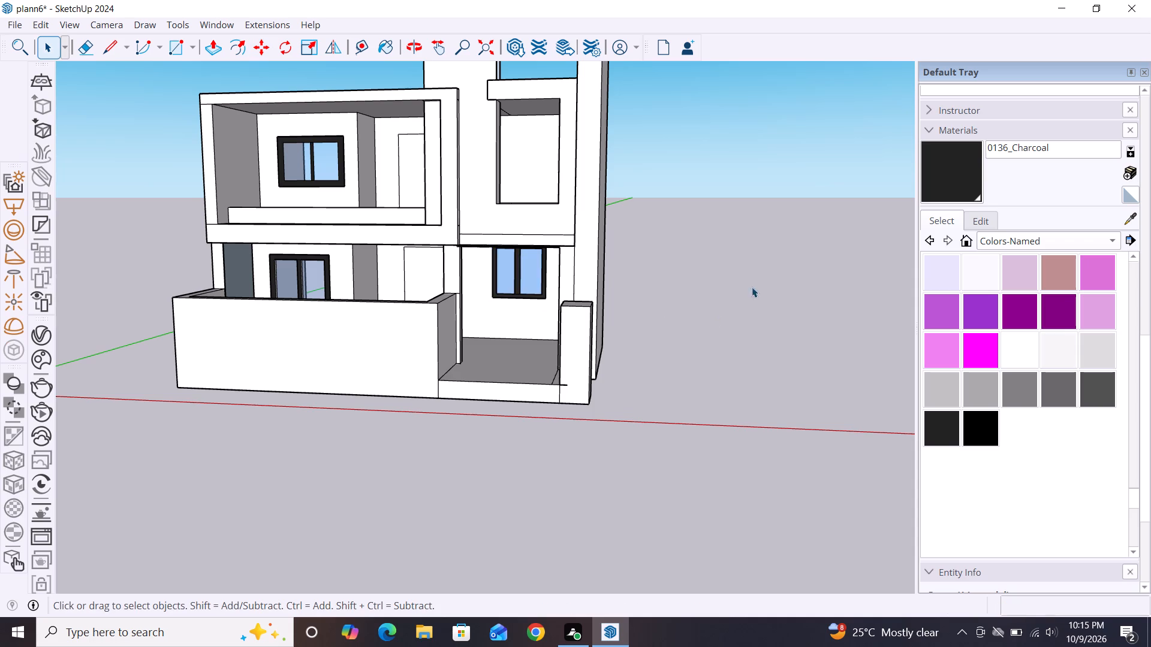
Push the ground-floor entrance floor down slightly with Push/Pull.
scroll(760, 281, down, 7)
middle_drag(541, 279, 572, 217)
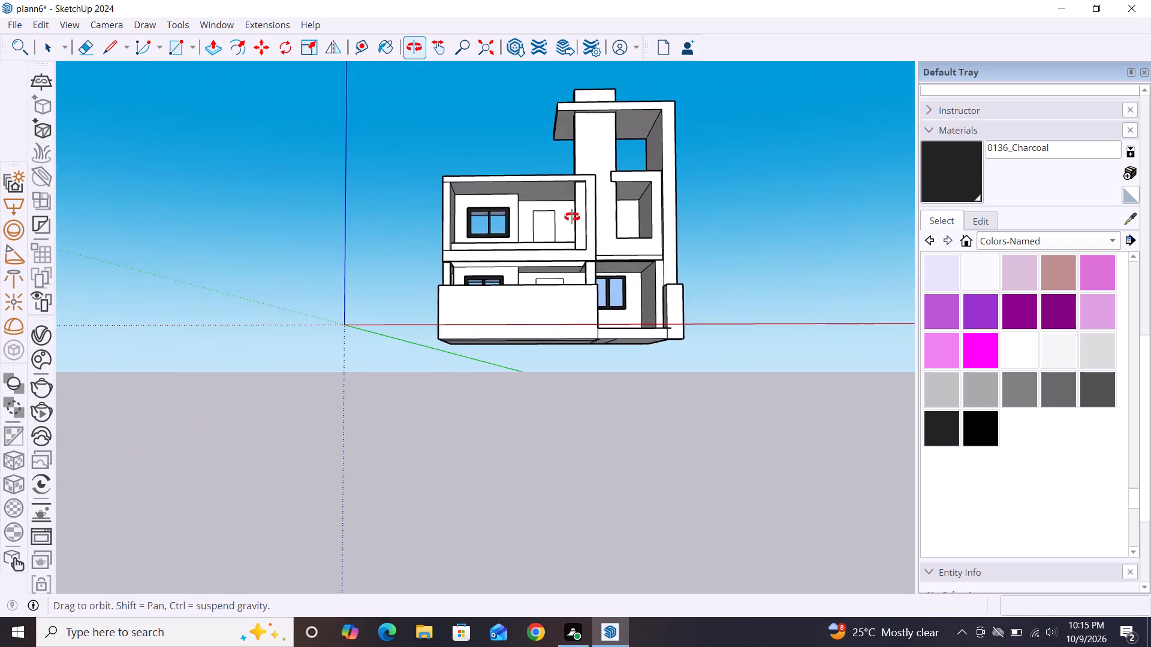
middle_drag(572, 217, 555, 291)
scroll(555, 291, up, 4)
scroll(555, 291, down, 3)
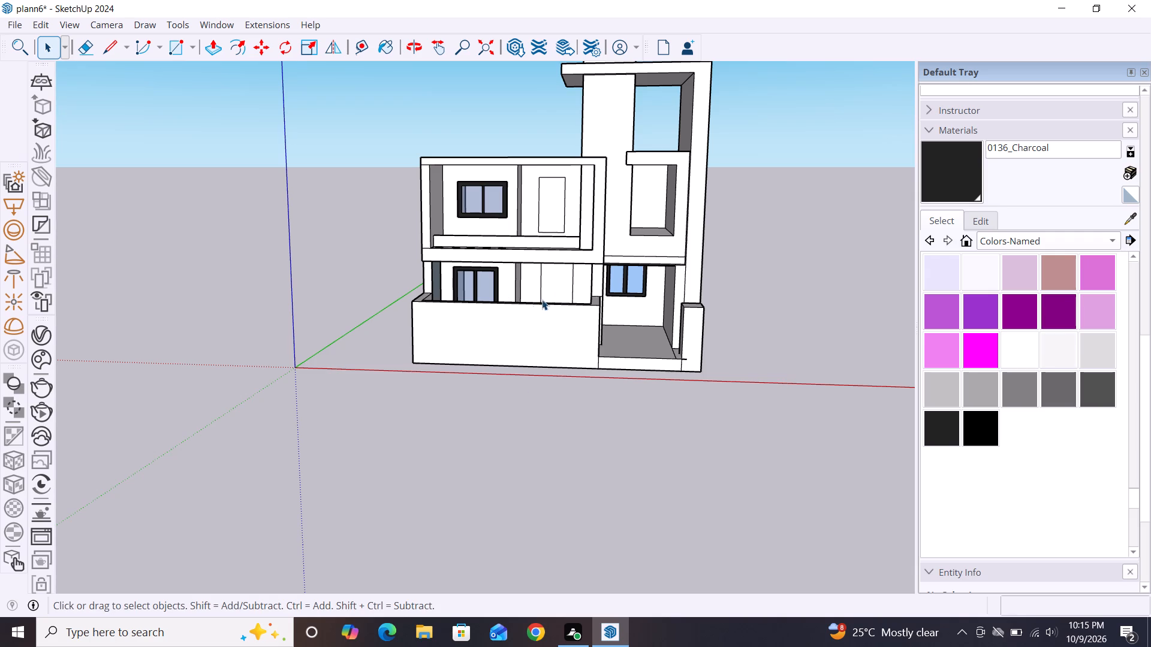
scroll(549, 295, up, 6)
scroll(548, 303, down, 5)
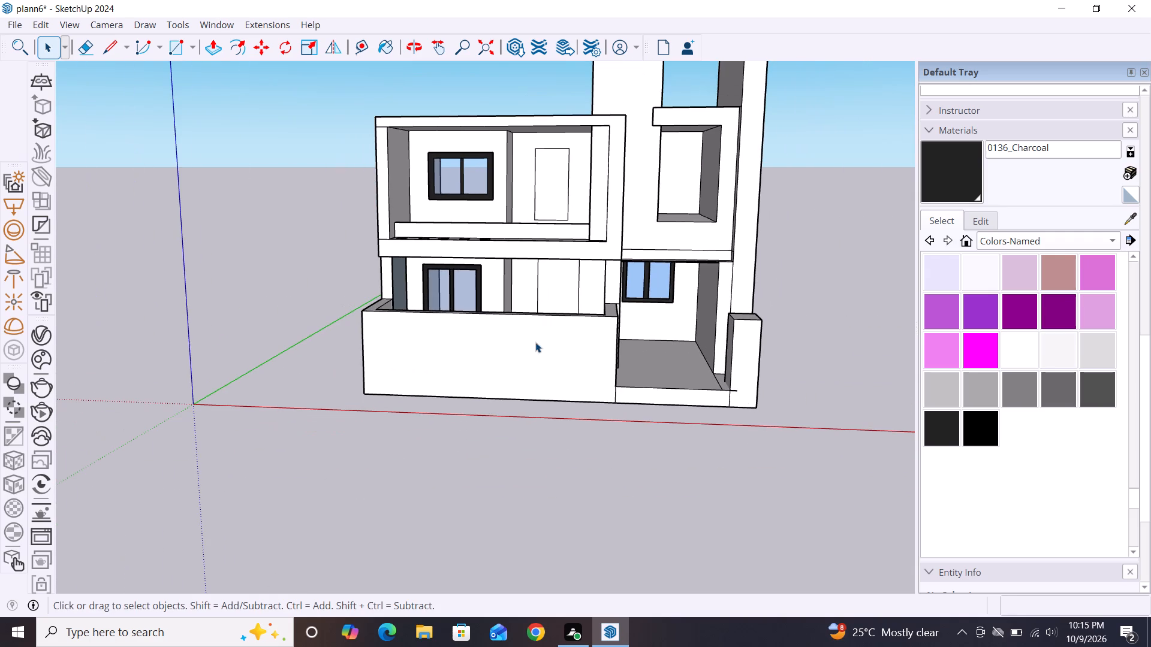
key(p)
click(674, 359)
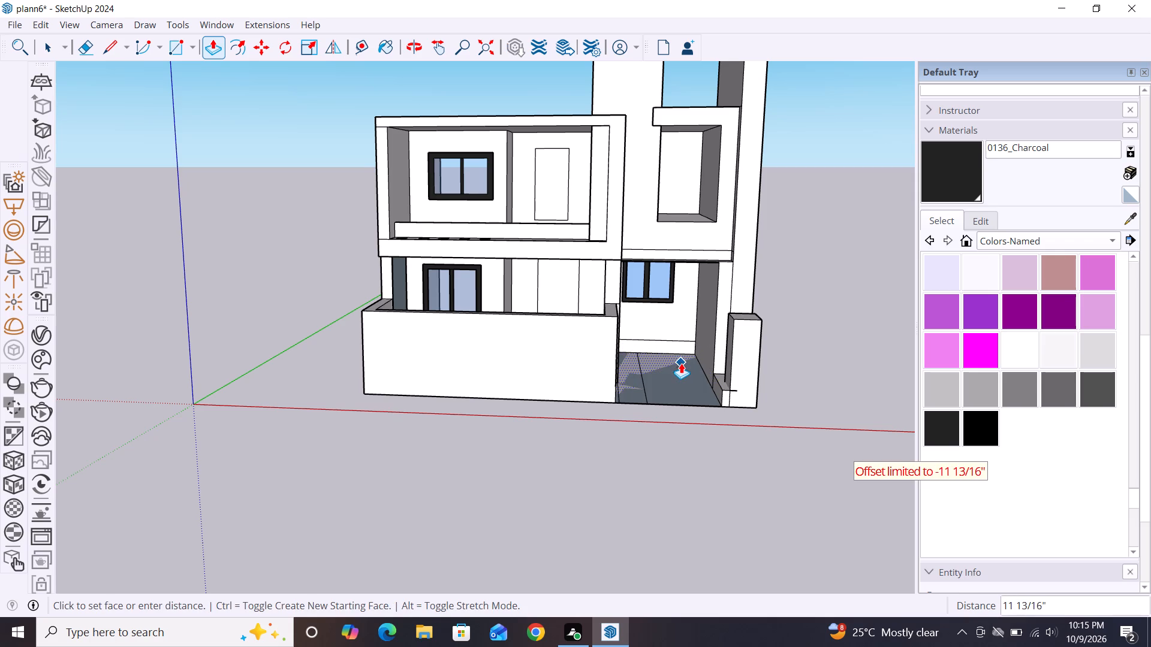
key(Escape)
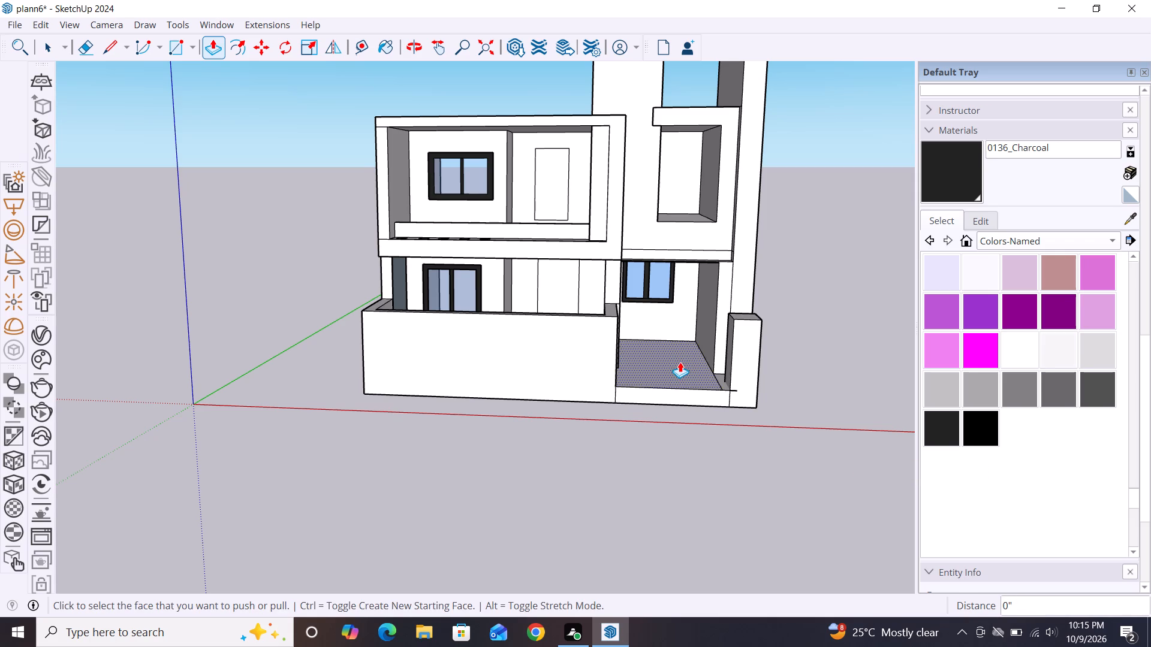
click(680, 362)
click(679, 367)
key(space)
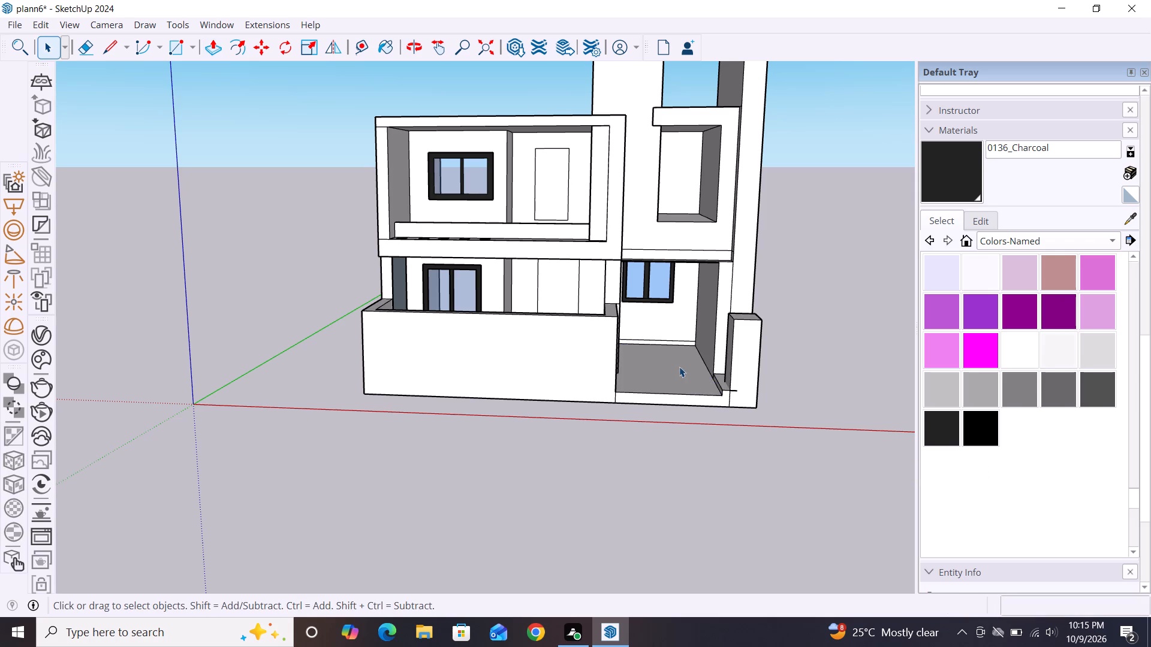
Repeat the same Push/Pull offset on the narrow floor strip beside the gate pillar.
key(p)
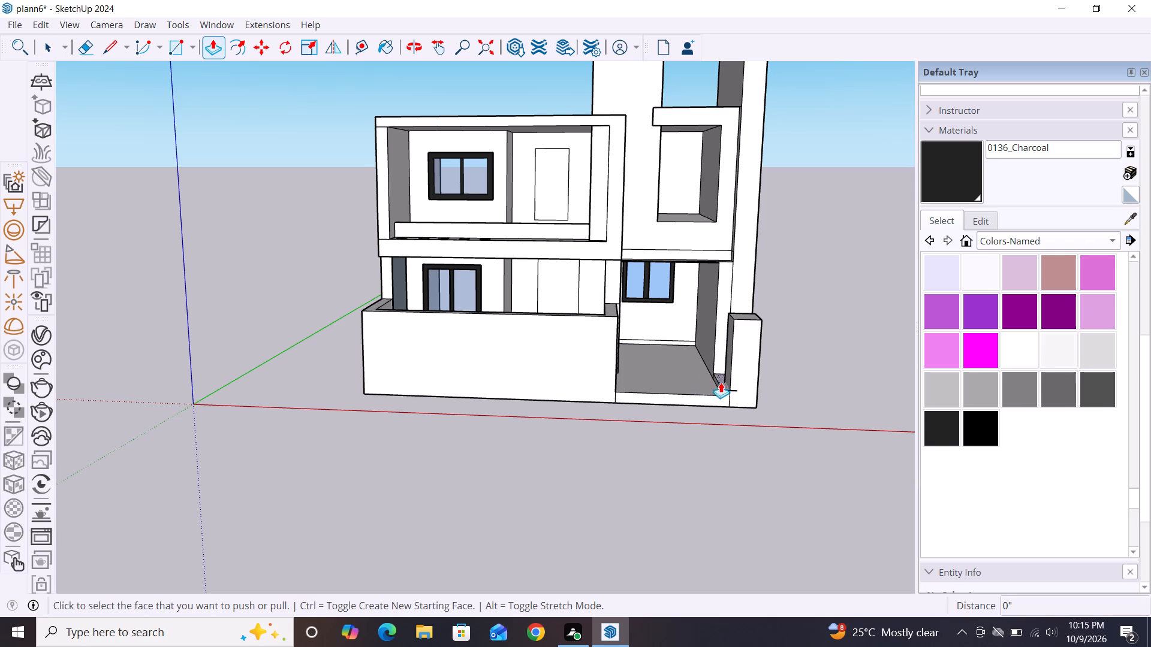
double_click(722, 375)
click(694, 385)
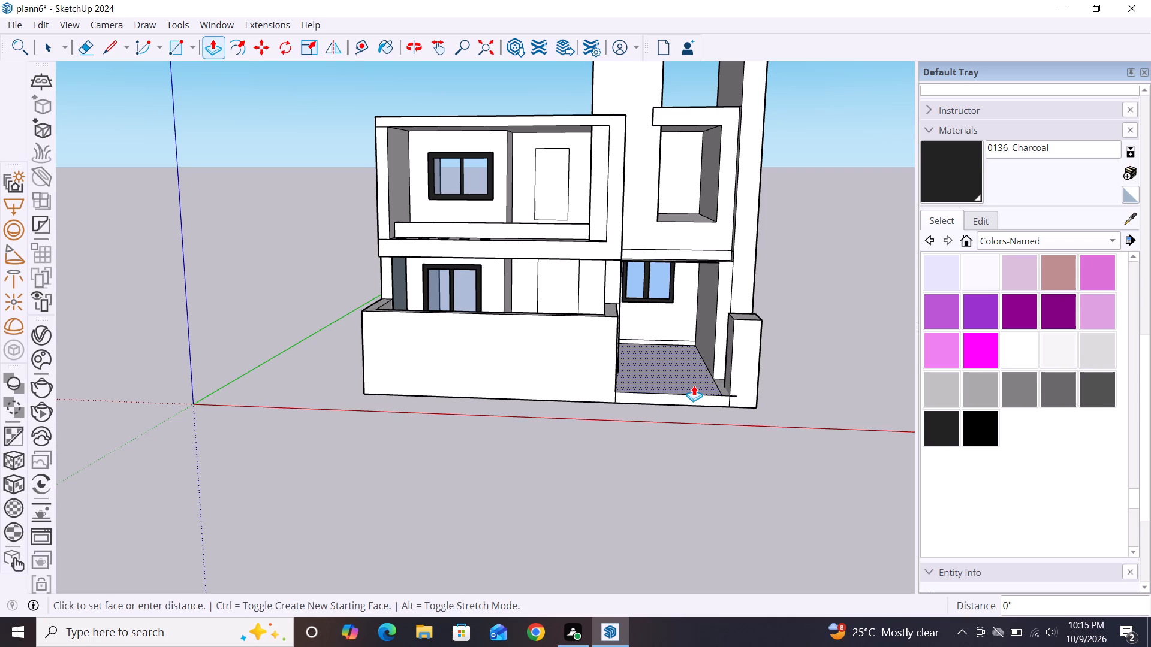
key(space)
Import the DOOR12 model from the Downloads folder and place it on the ground in front of the house.
scroll(620, 352, down, 3)
middle_drag(659, 445, 592, 458)
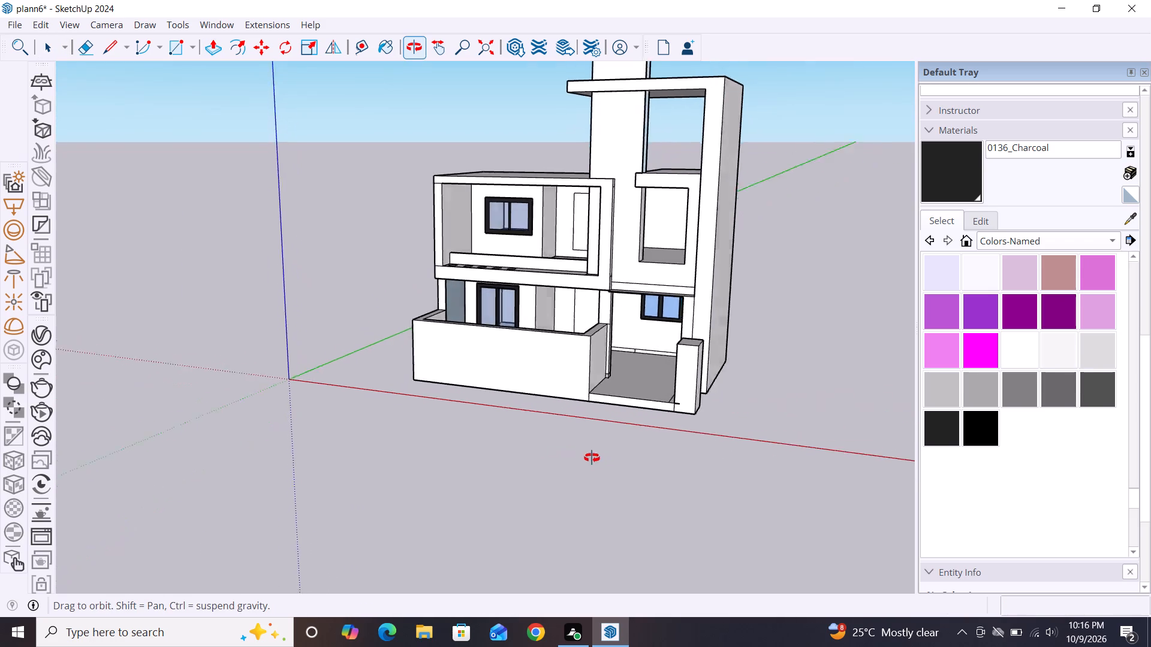
middle_drag(592, 458, 656, 462)
scroll(491, 302, up, 5)
scroll(580, 358, up, 4)
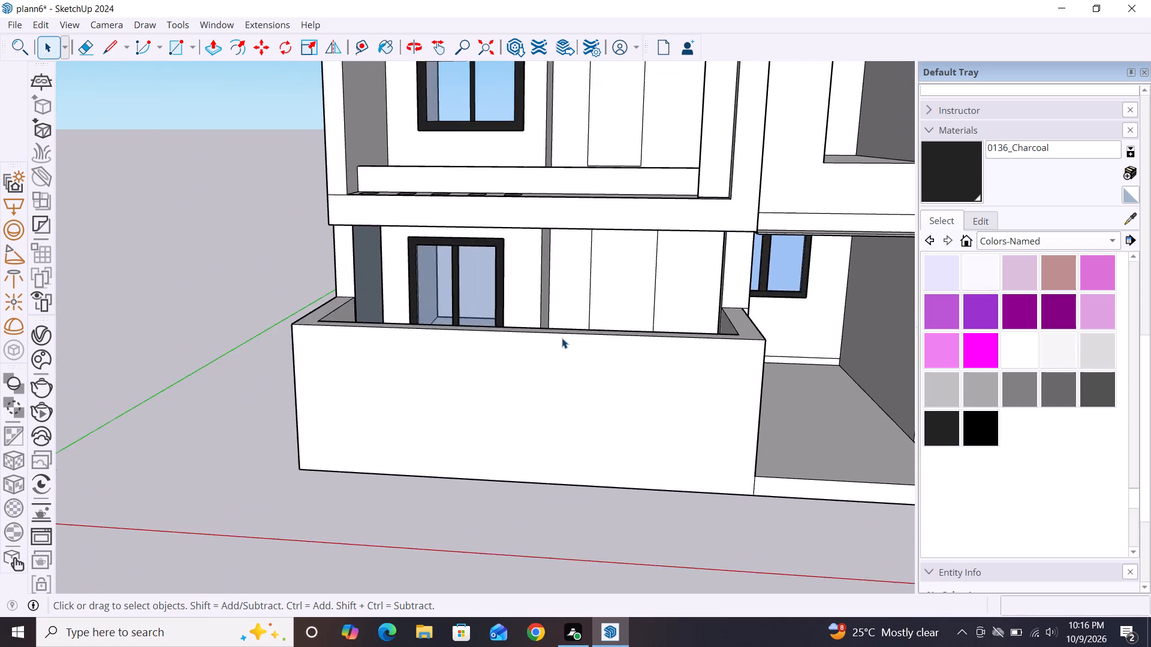
scroll(561, 338, down, 6)
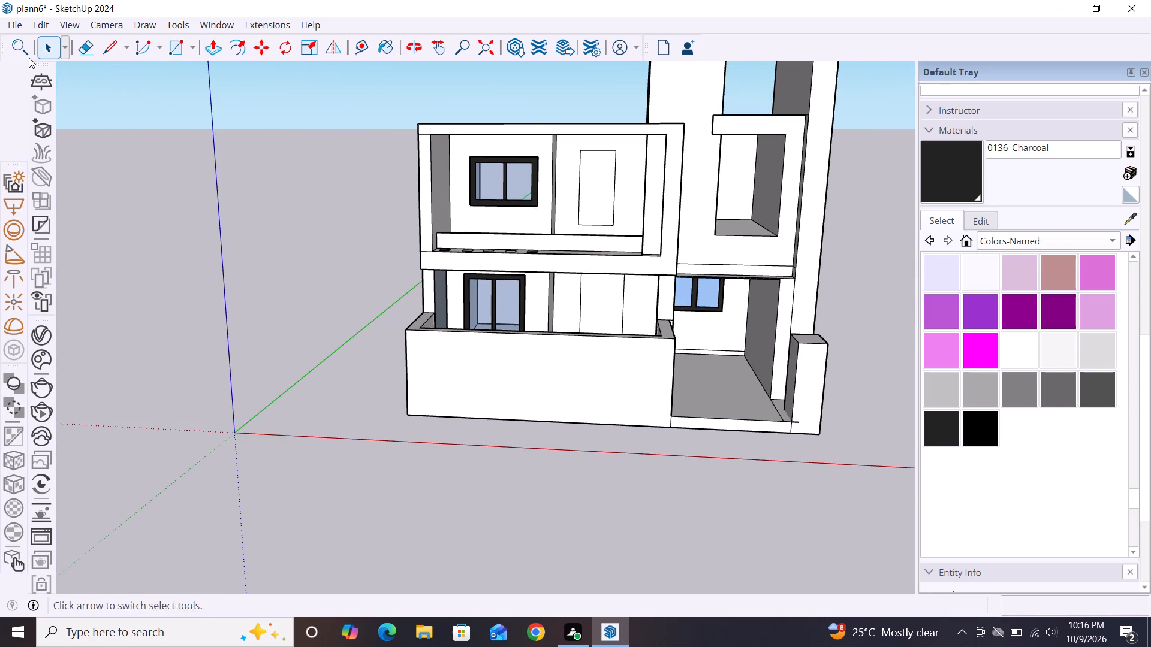
click(22, 26)
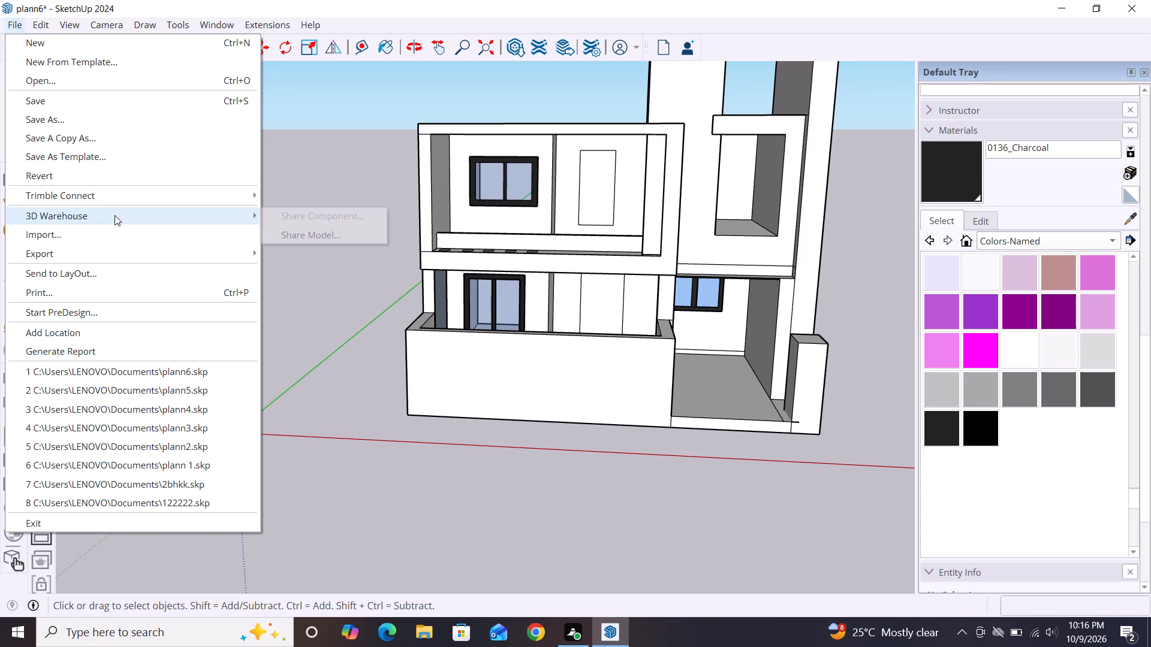
click(91, 241)
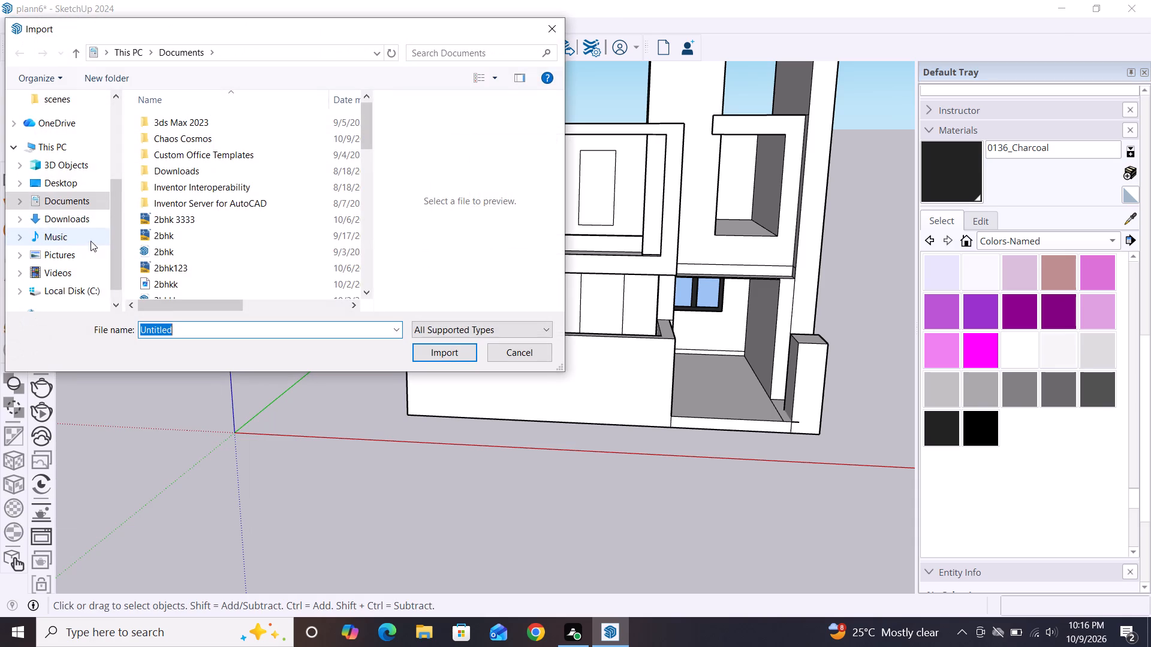
scroll(222, 207, down, 5)
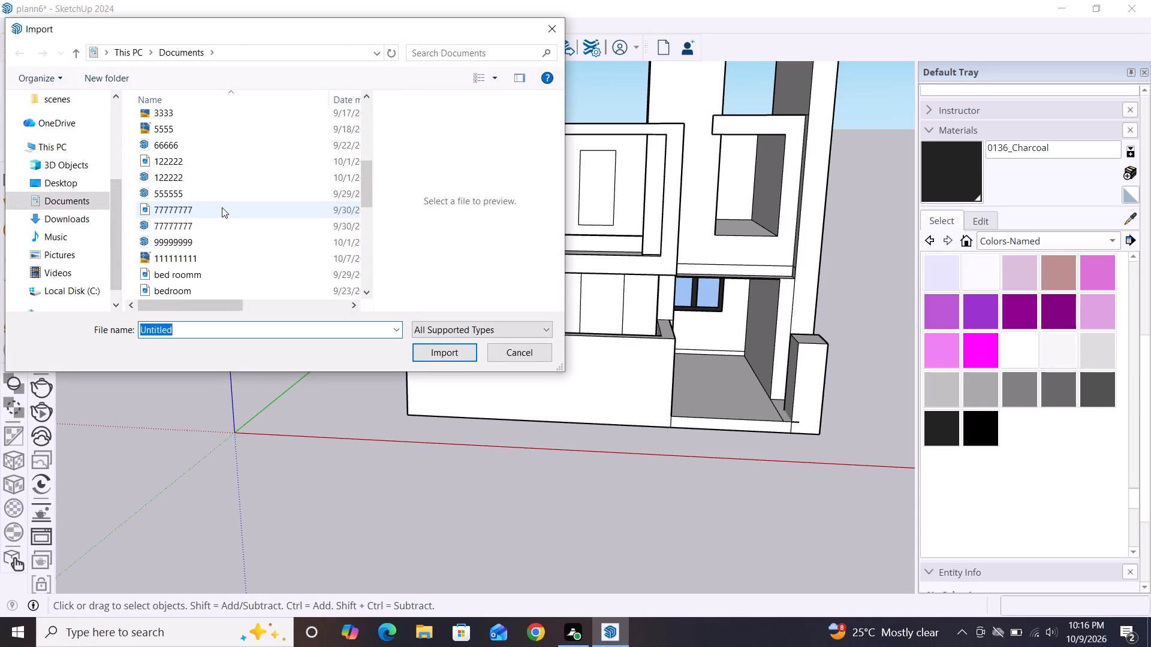
scroll(222, 207, down, 8)
scroll(222, 220, up, 2)
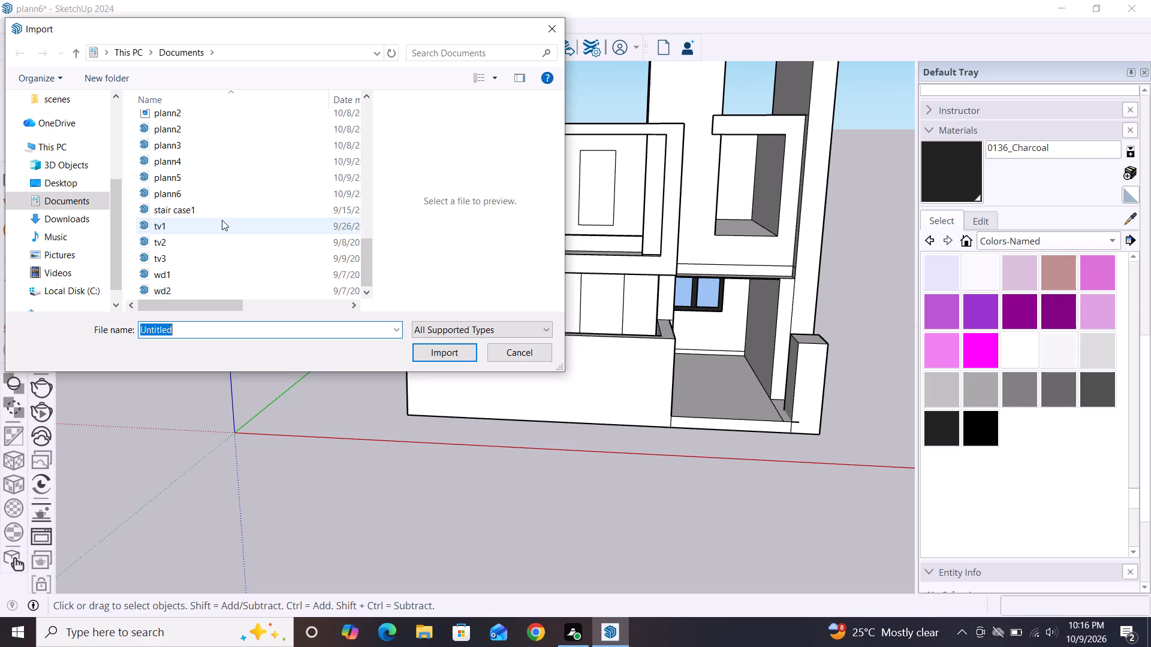
scroll(222, 220, up, 1)
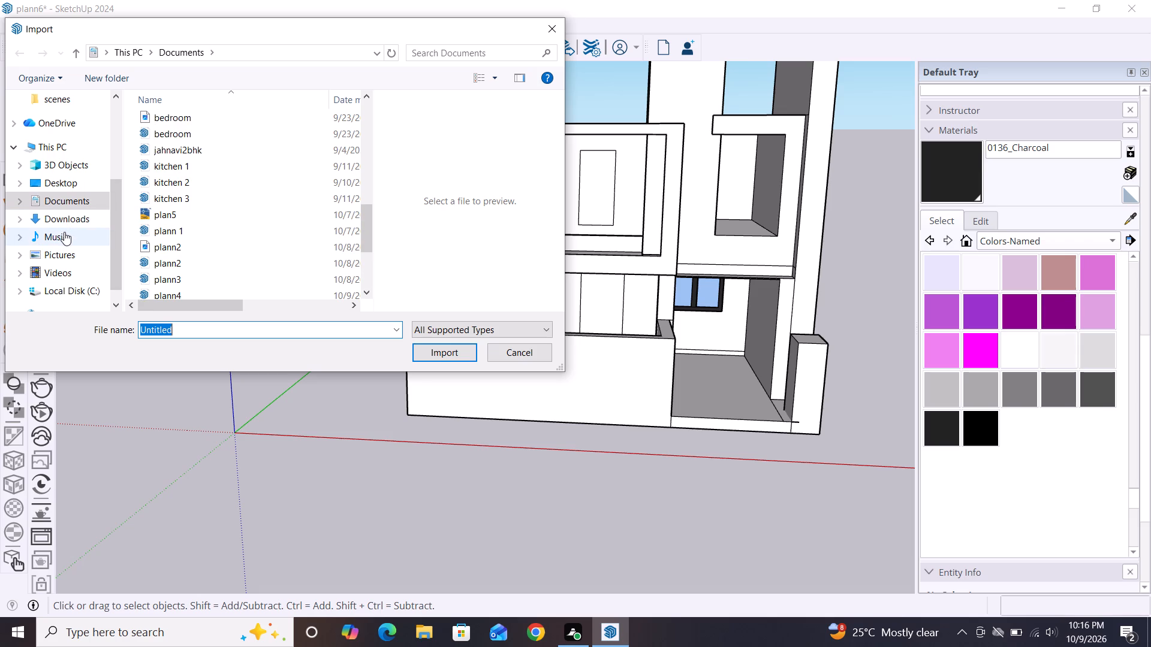
click(74, 216)
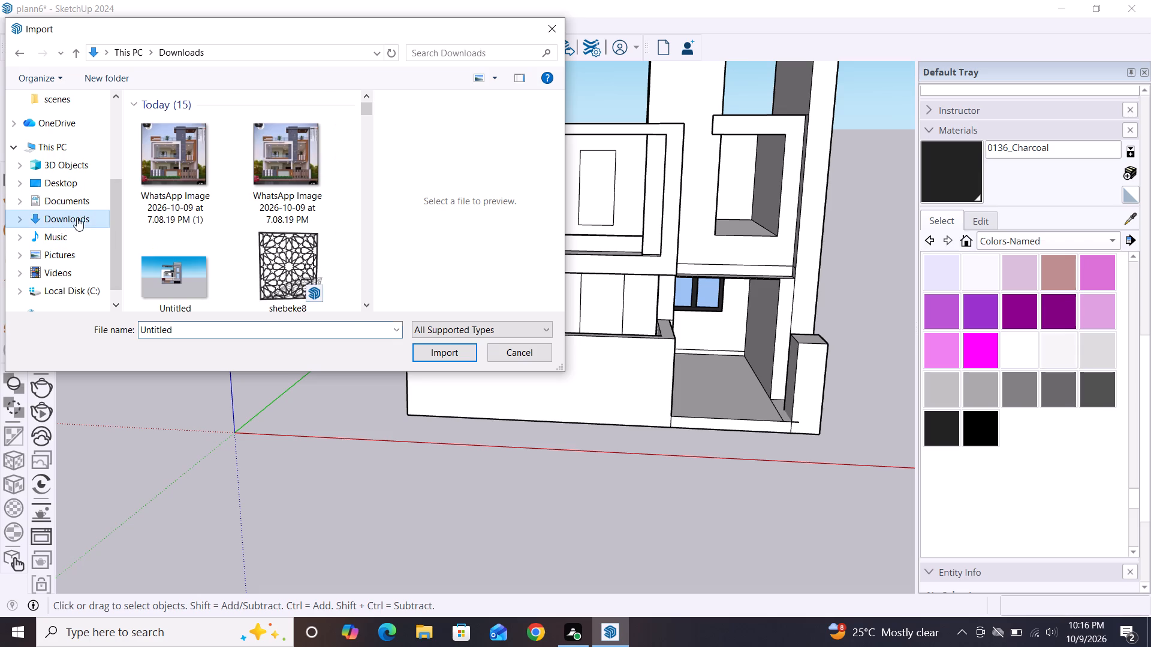
scroll(227, 207, down, 9)
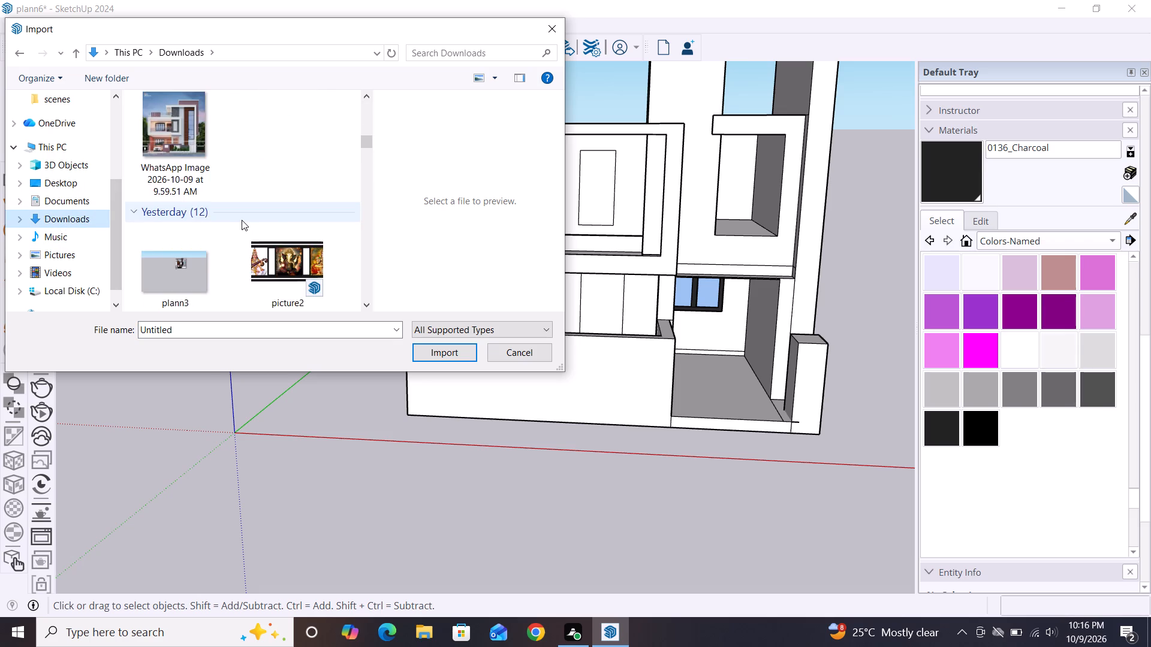
scroll(244, 218, down, 17)
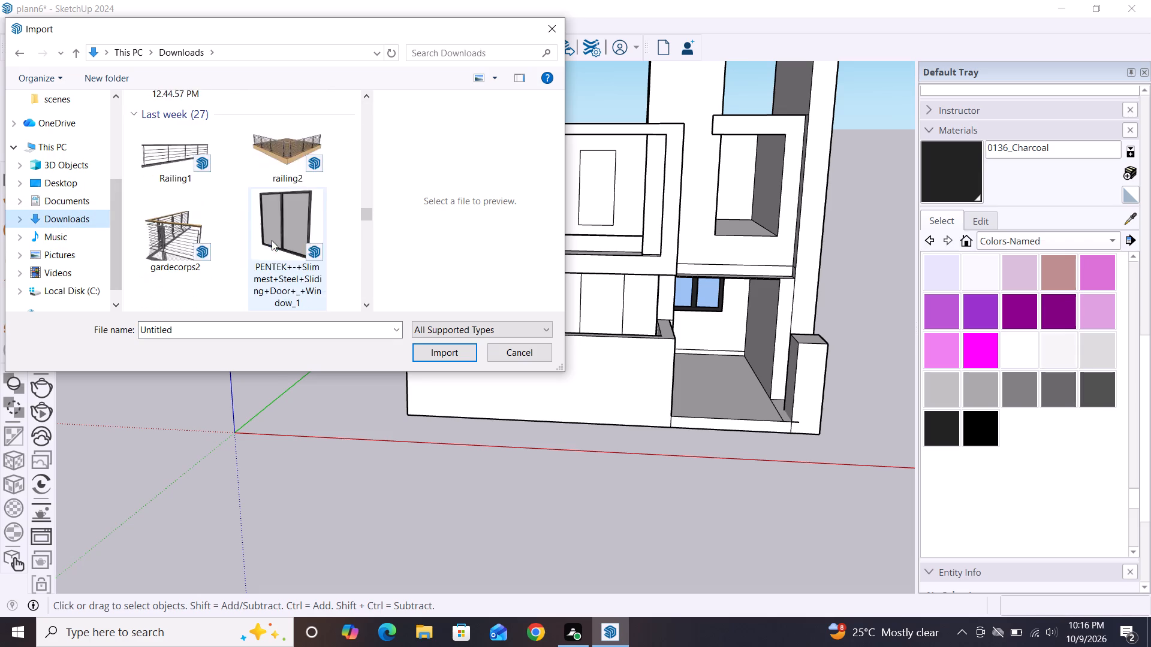
scroll(272, 237, down, 18)
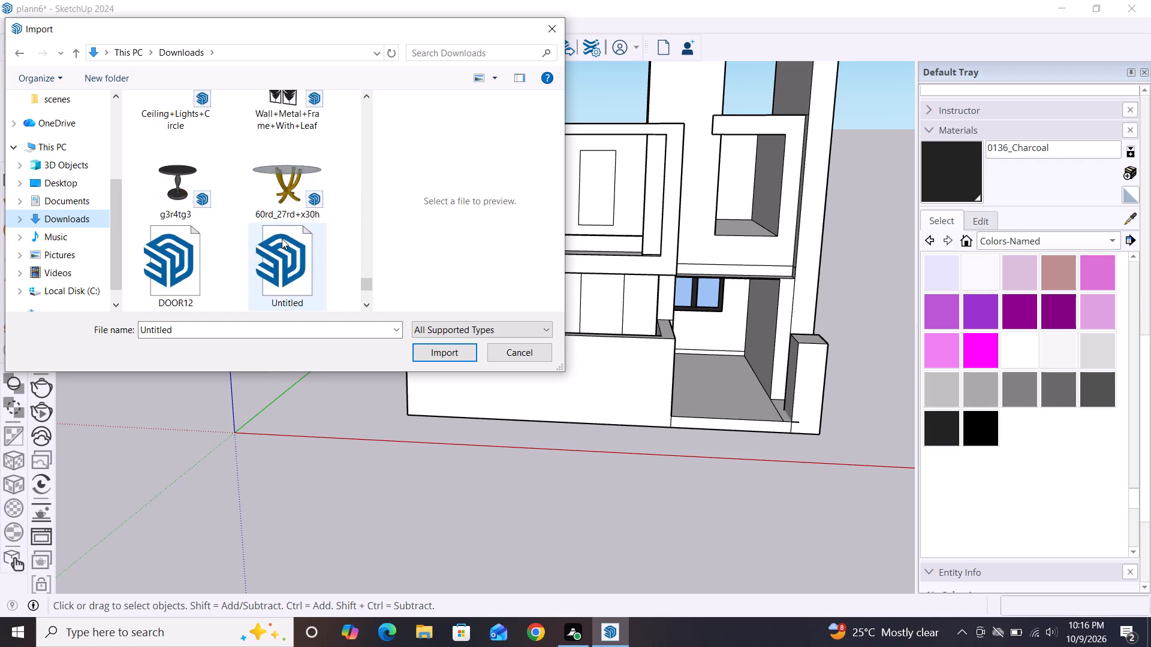
scroll(282, 238, down, 5)
click(176, 183)
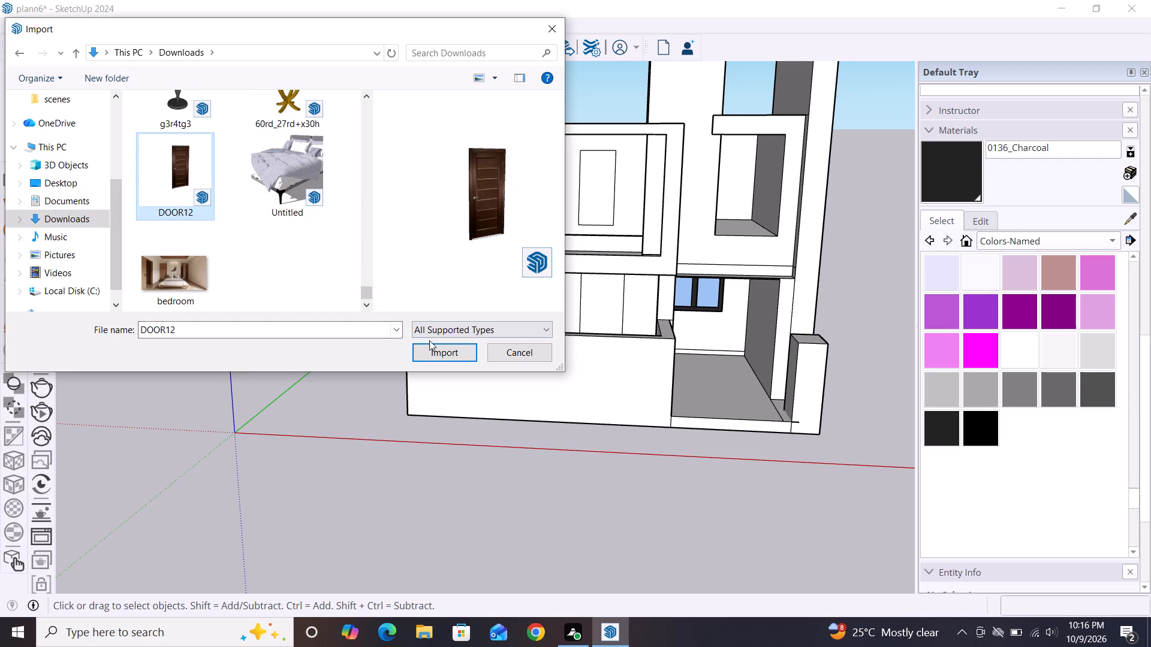
click(443, 353)
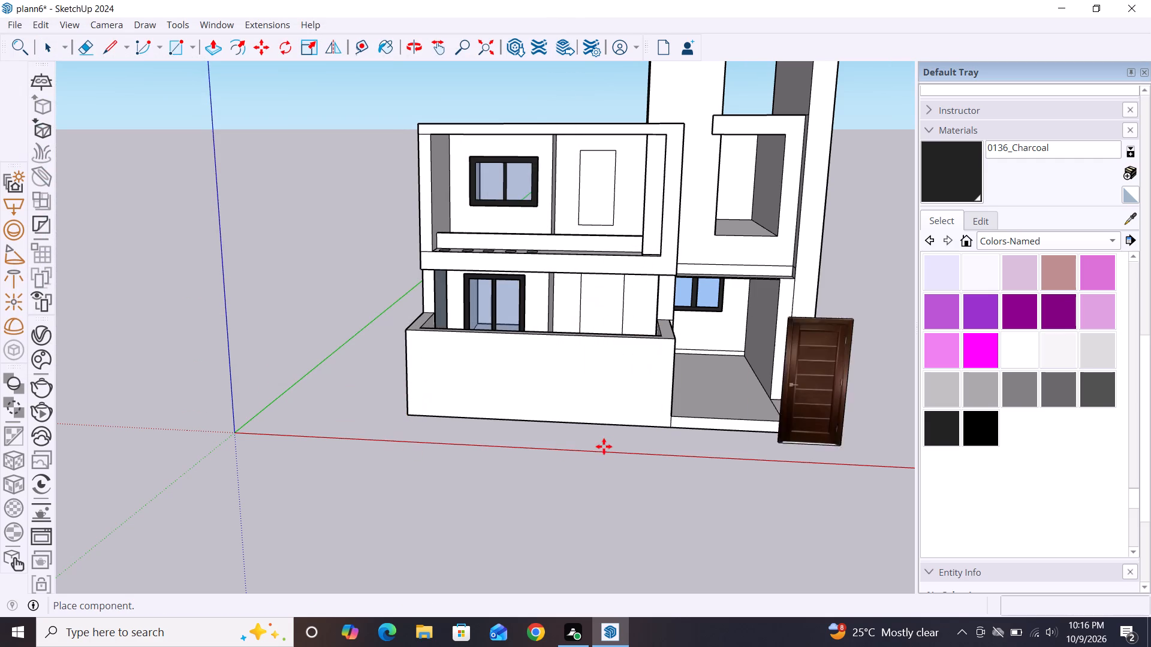
click(388, 522)
Scale the imported door by about 102.00 along the green axis and 1.12 along the blue axis.
key(s)
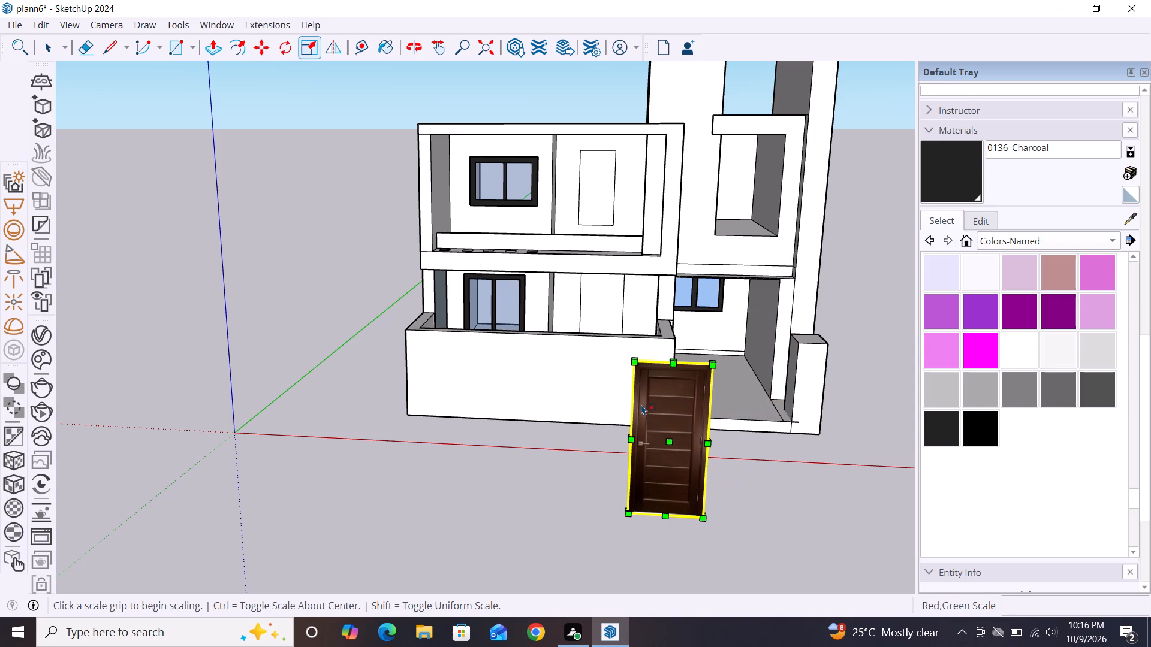
drag(675, 366, 683, 374)
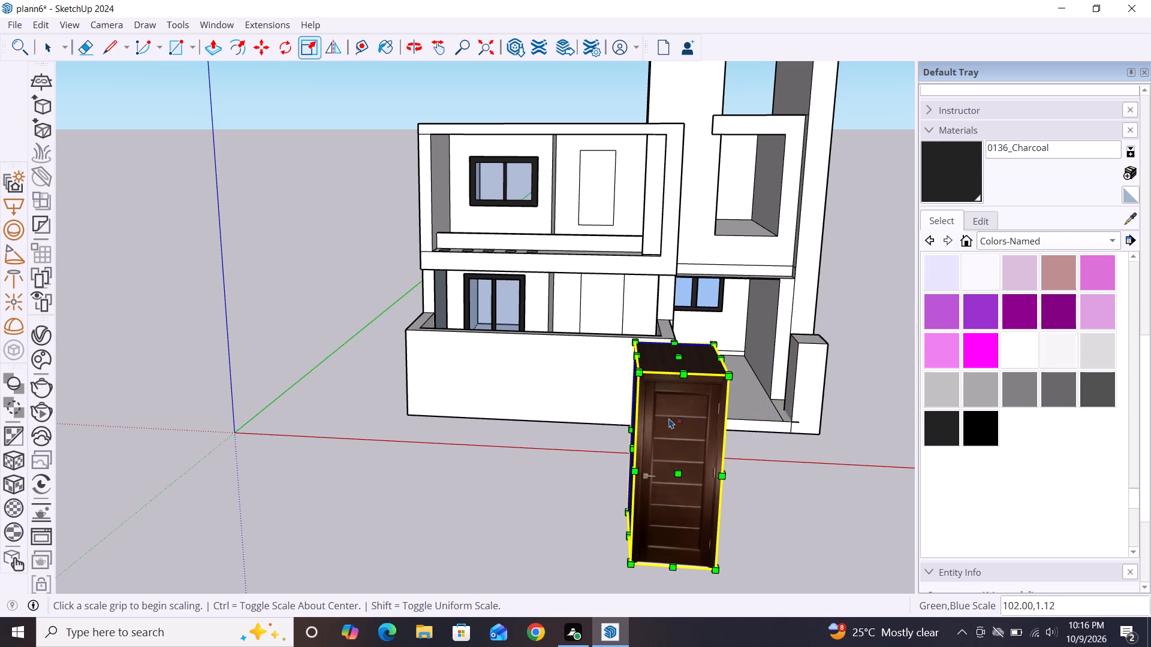
key(Escape)
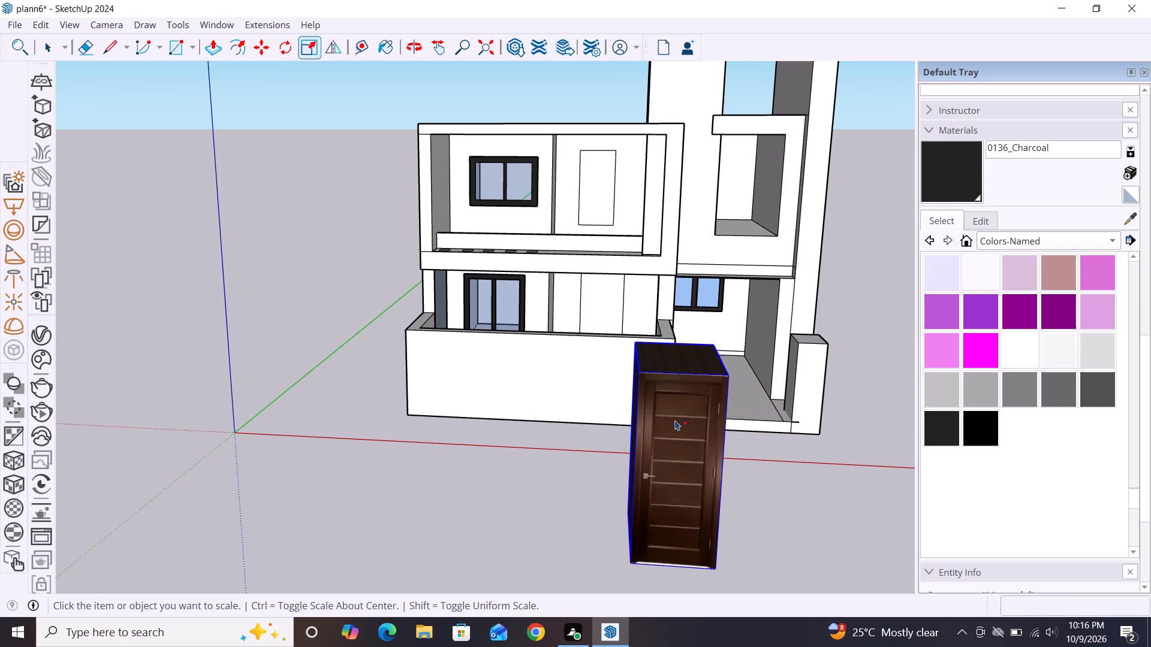
Flatten the imported door's depth by scaling it to about 0.11 along the green axis.
key(s)
double_click(685, 392)
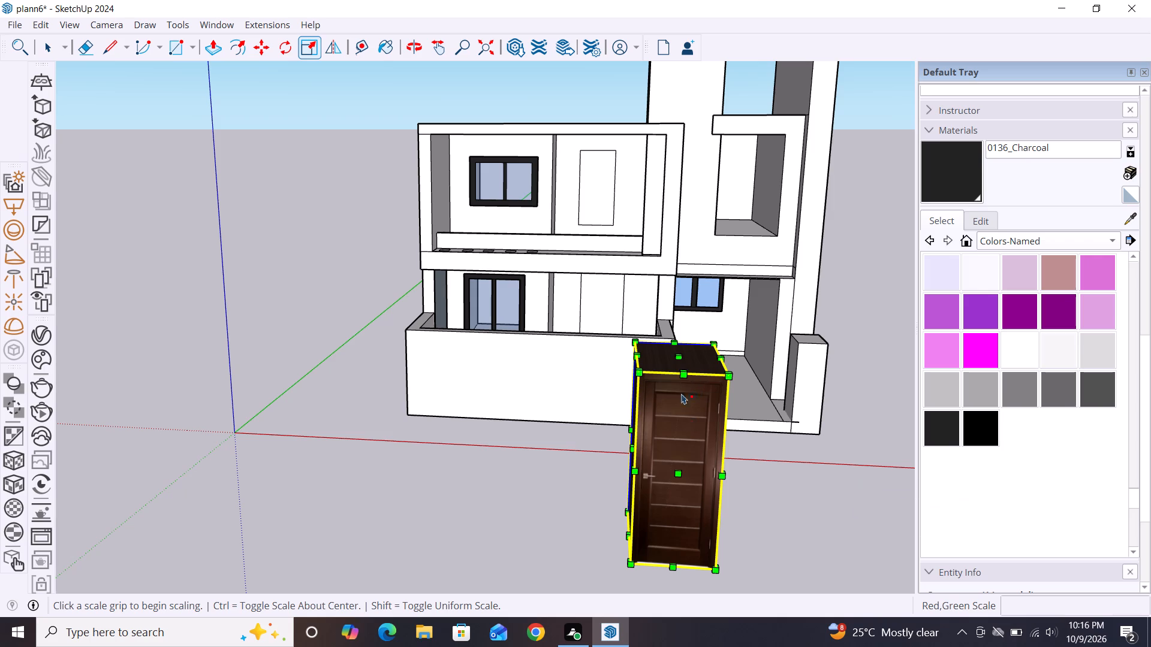
drag(682, 478, 679, 436)
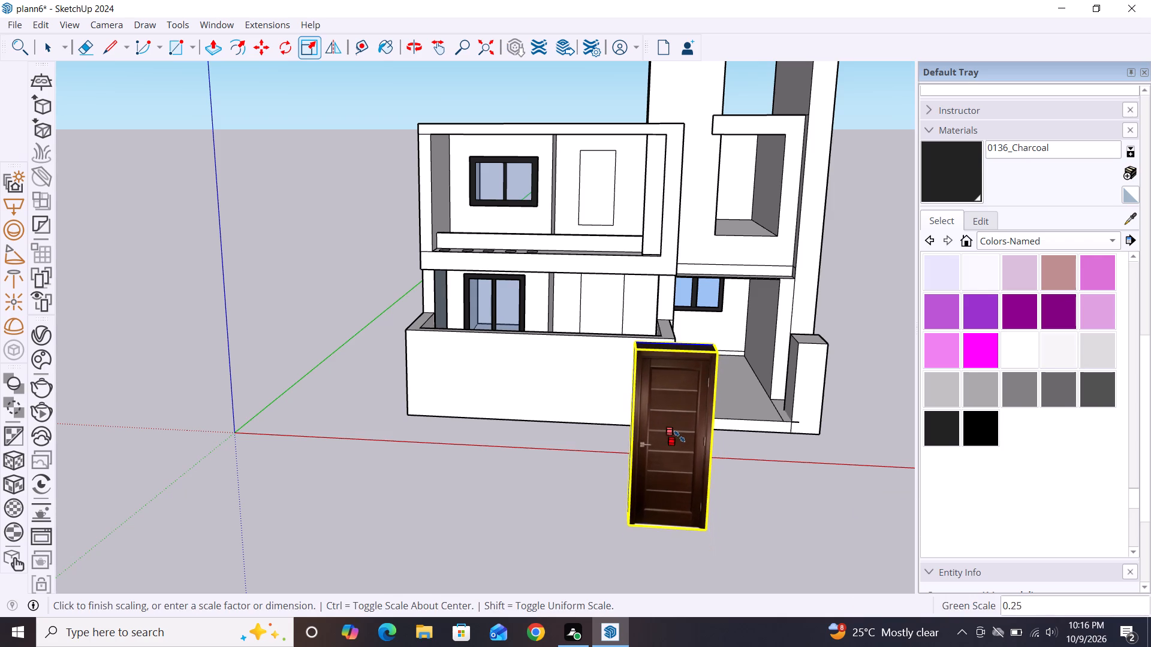
drag(679, 436, 682, 428)
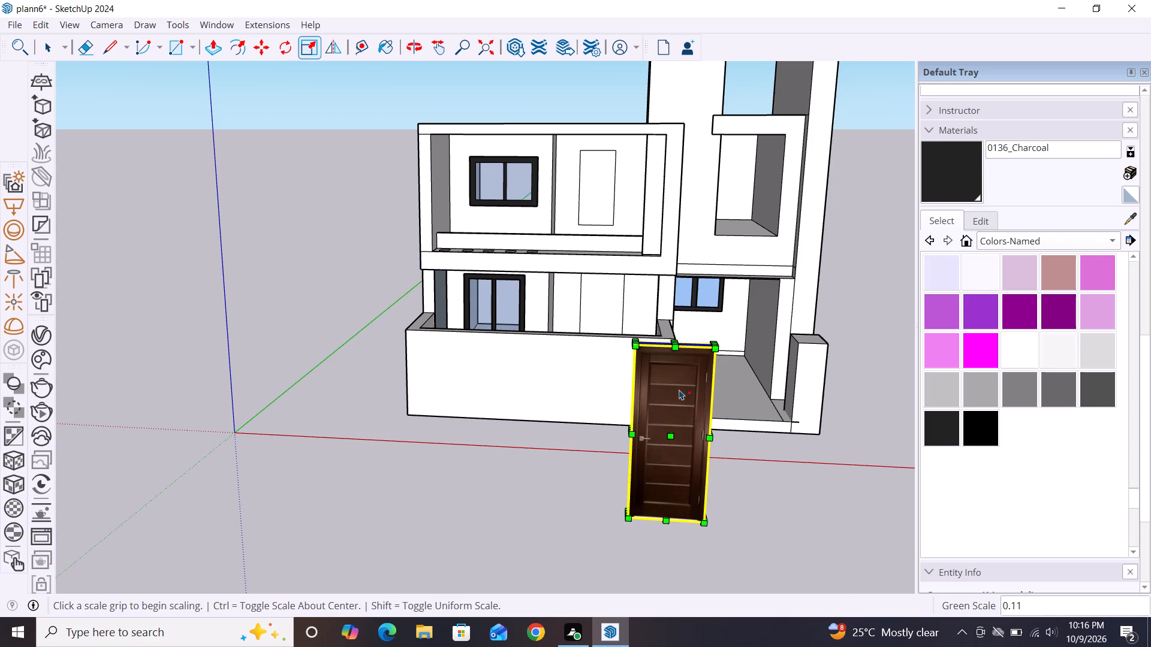
drag(672, 343, 682, 386)
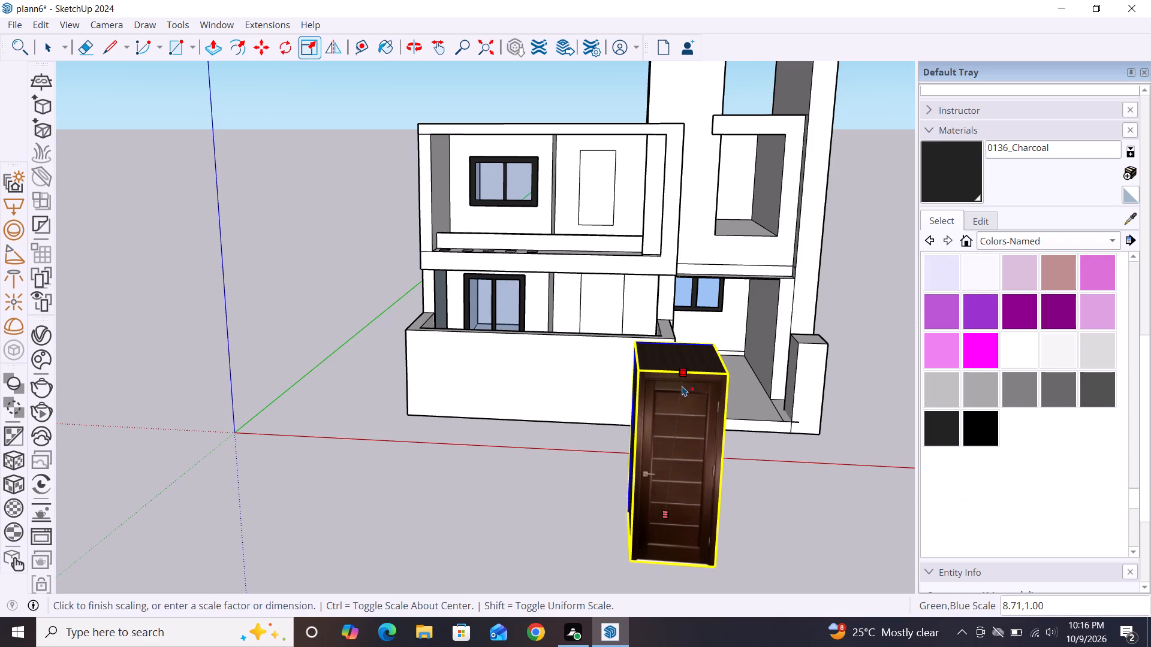
drag(682, 386, 680, 377)
key(Escape)
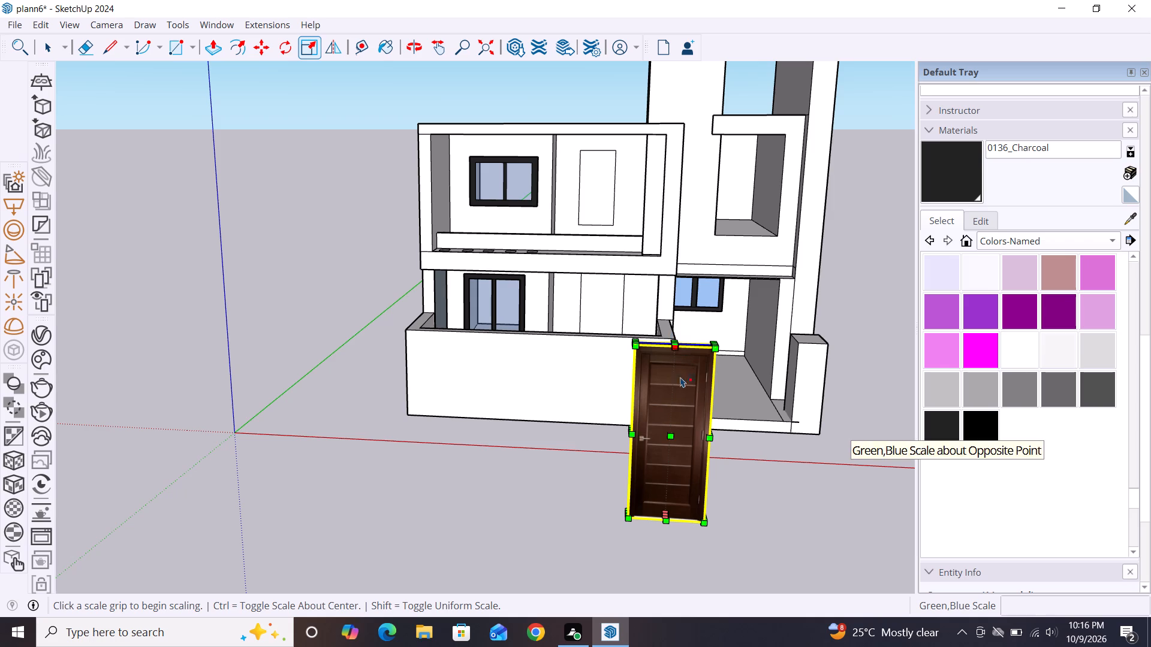
drag(680, 377, 680, 433)
key(space)
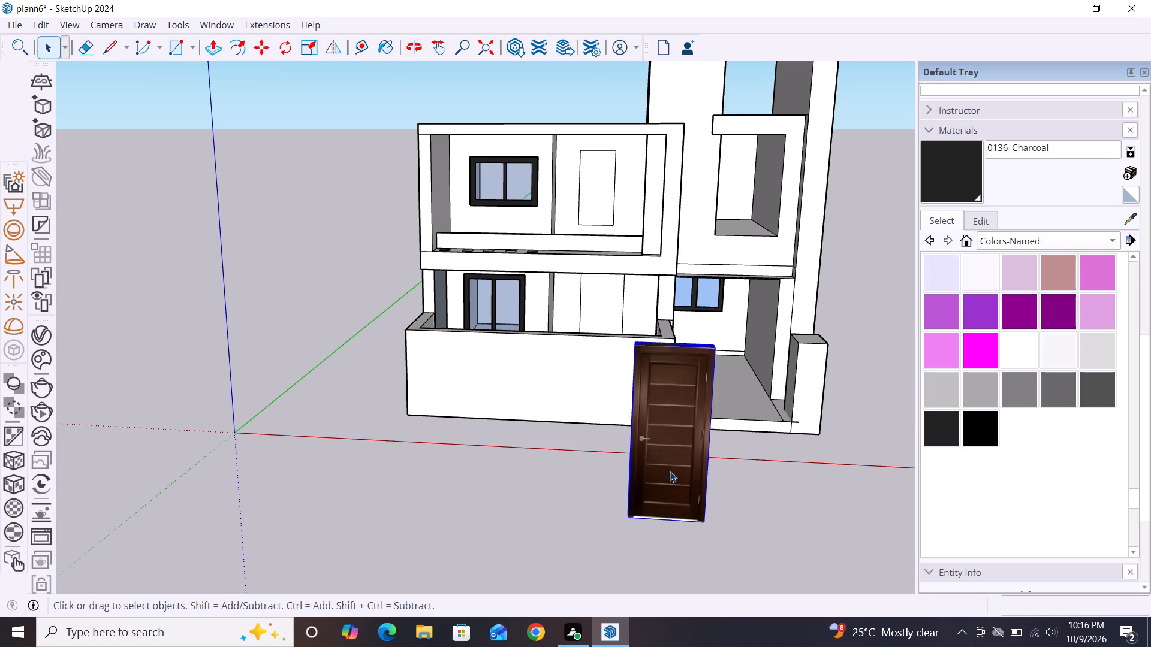
Move the flattened door a short distance across the ground, farther out in front of the house.
key(m)
drag(701, 519, 704, 536)
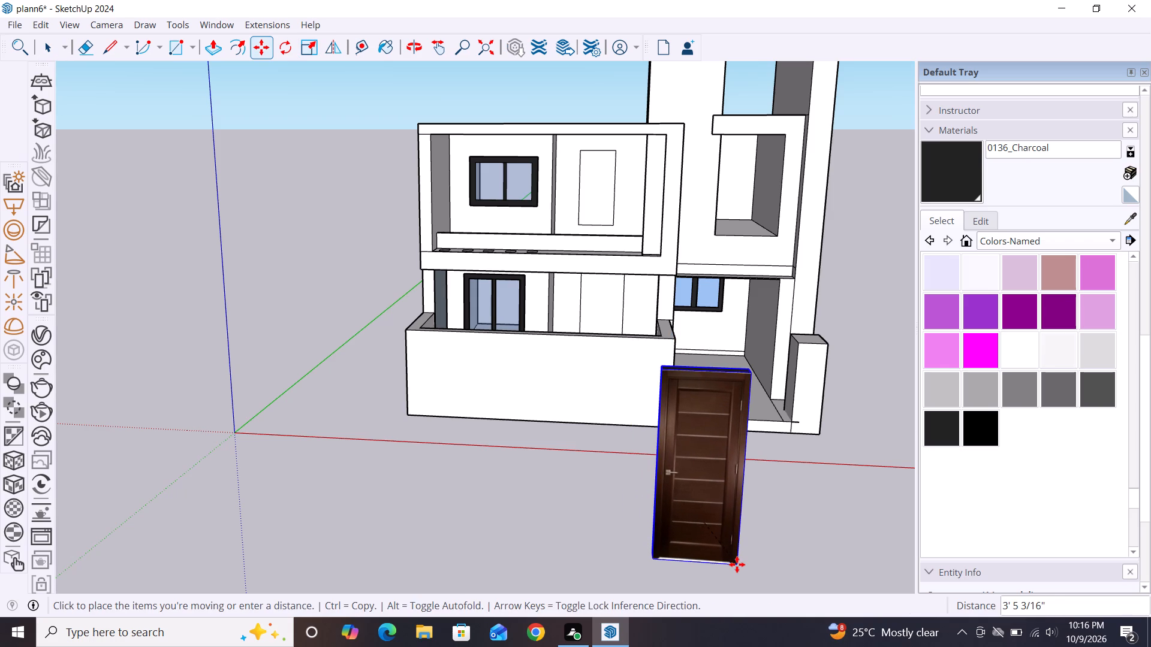
click(737, 564)
Scale the door to about 0.80 along the blue axis and narrow its width from the handle side.
key(s)
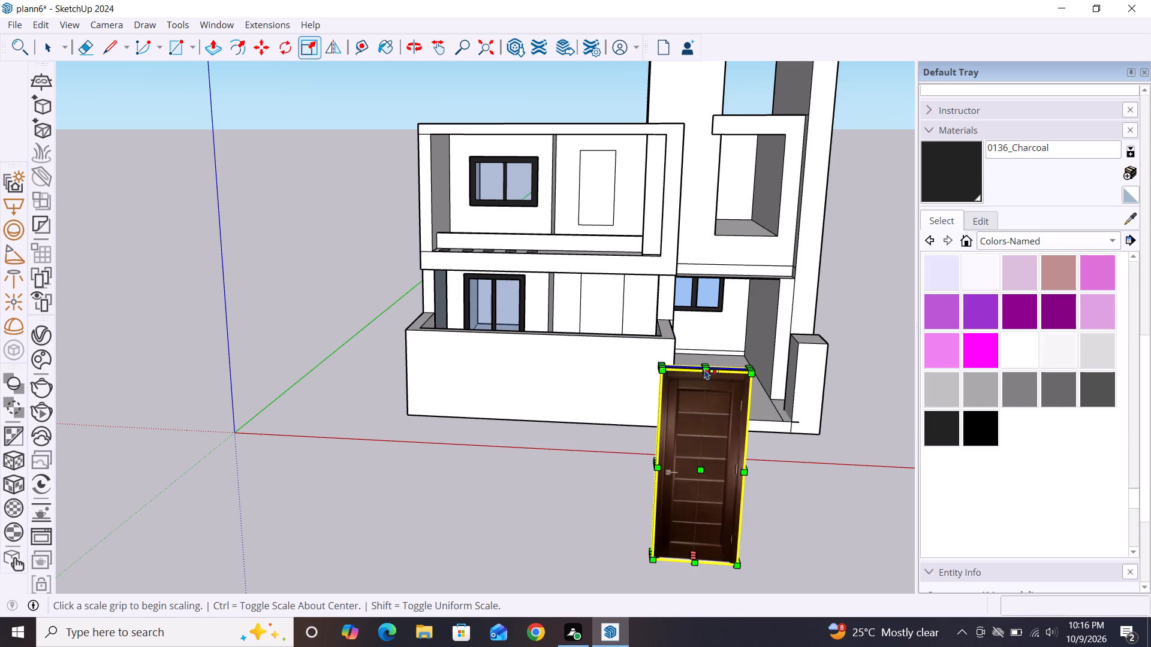
drag(707, 364, 721, 459)
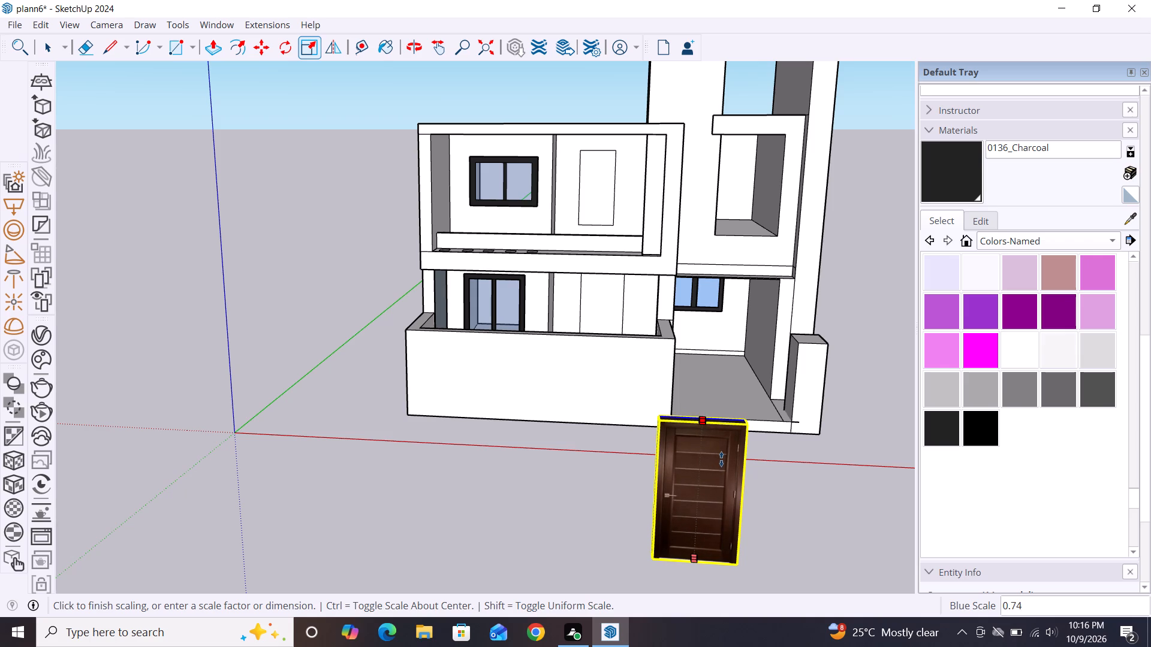
drag(721, 459, 719, 441)
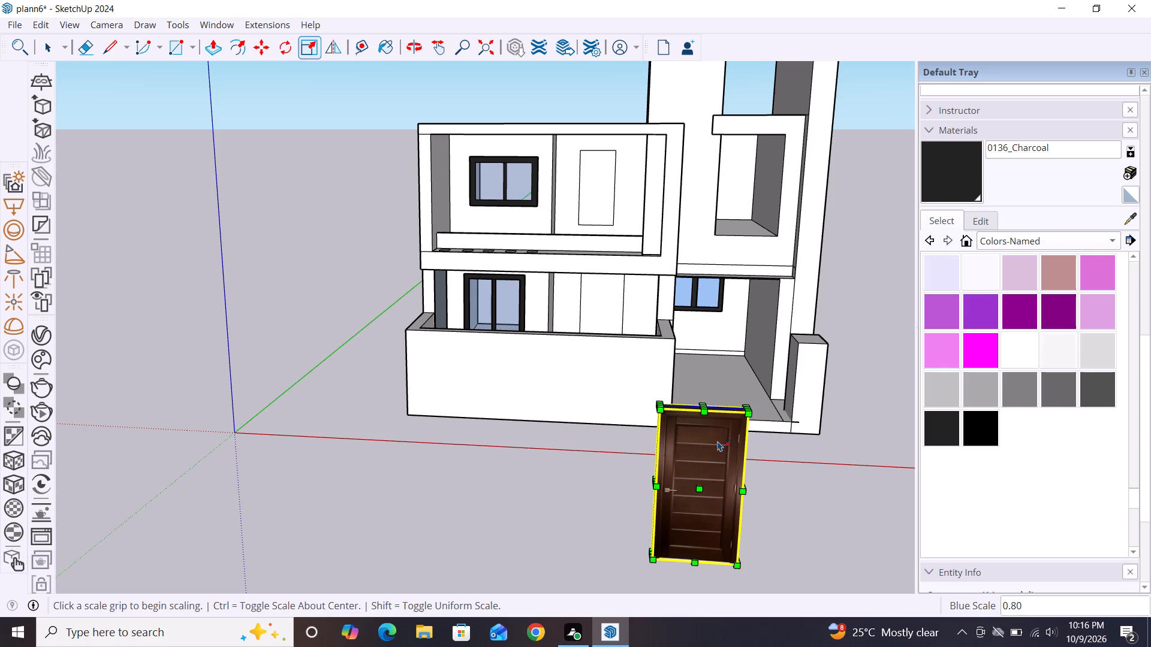
click(655, 488)
drag(664, 486, 667, 486)
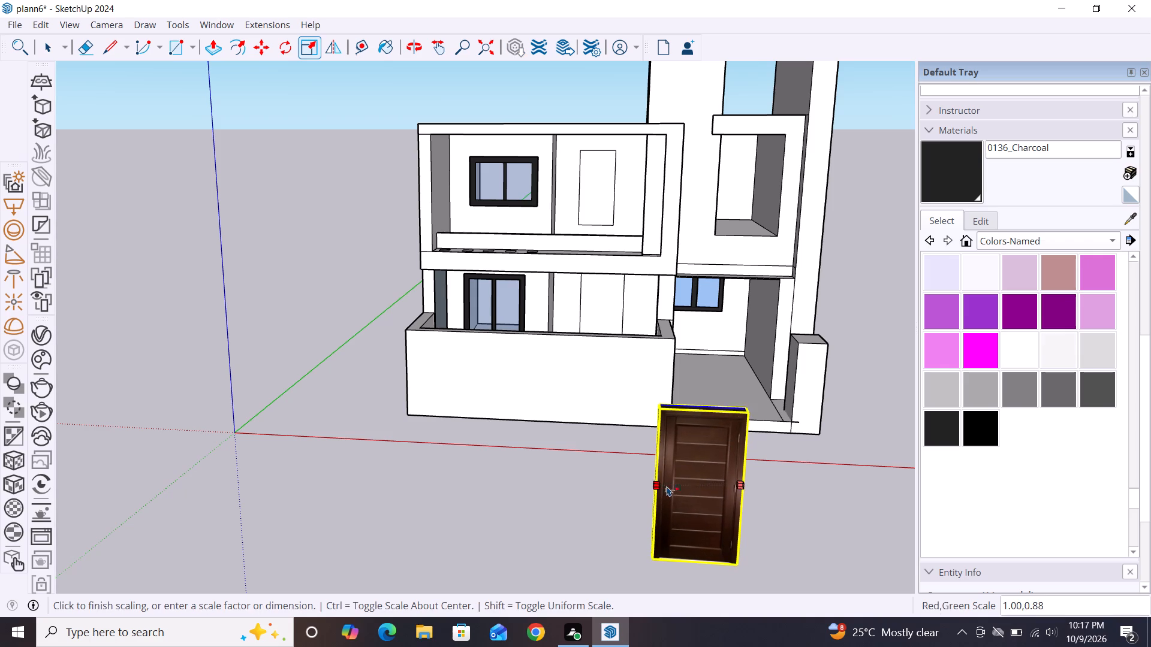
drag(667, 486, 680, 488)
click(680, 488)
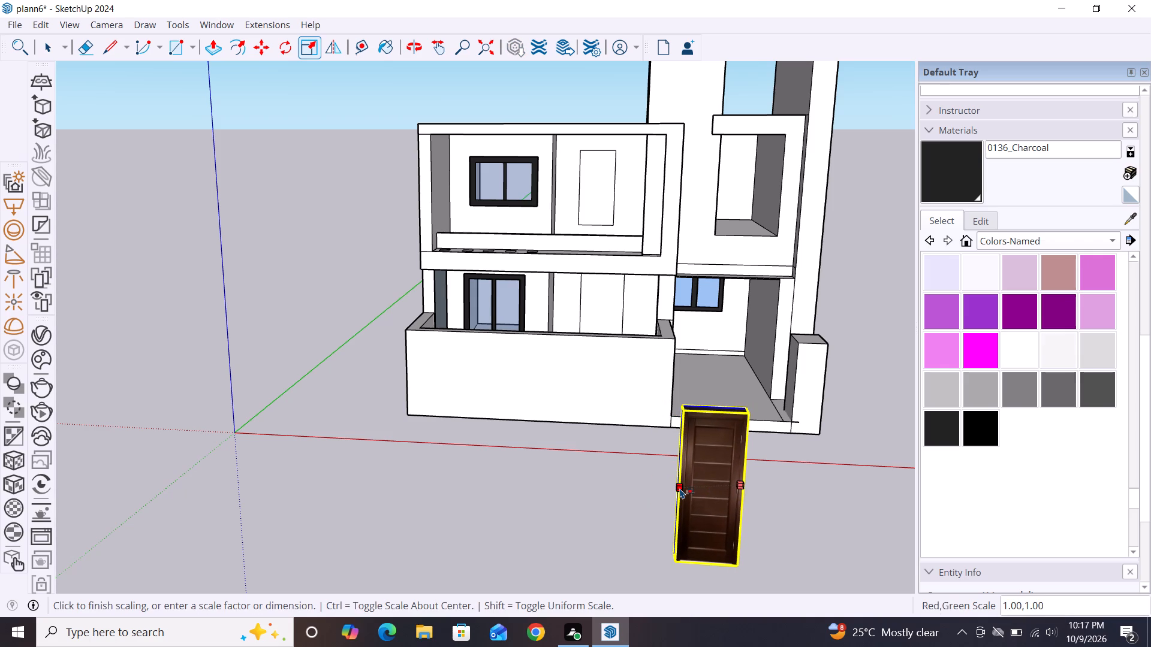
Move the door by its bottom corner onto the matching bottom corner of the upper-floor door outline.
key(m)
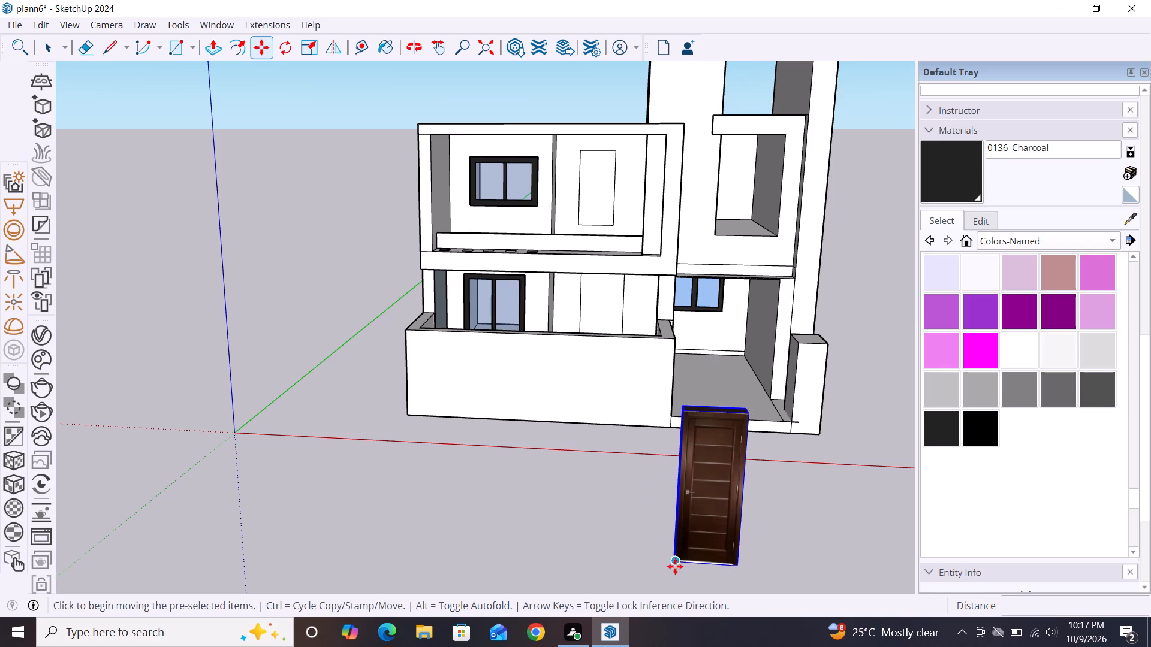
click(672, 562)
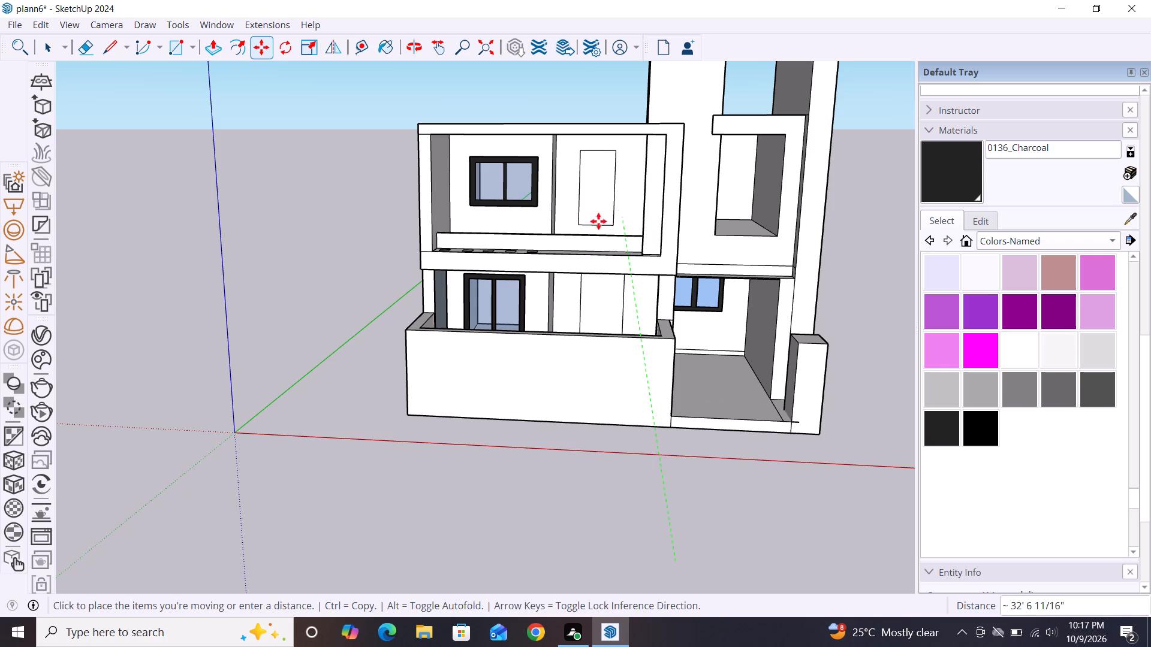
scroll(585, 226, up, 16)
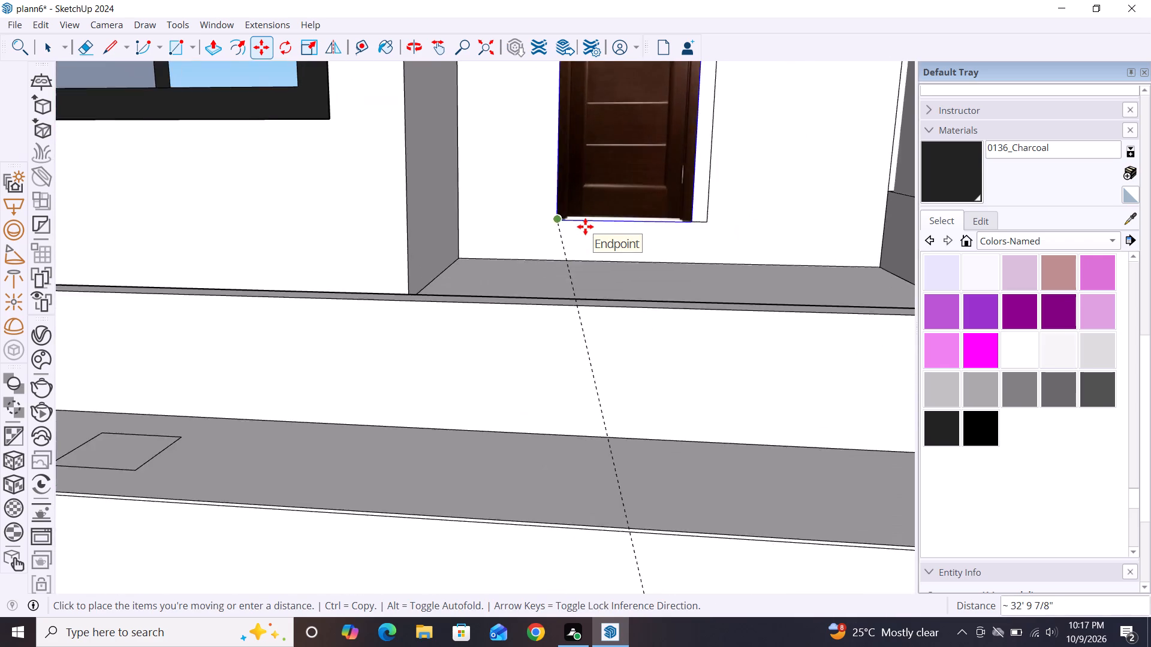
scroll(585, 226, up, 4)
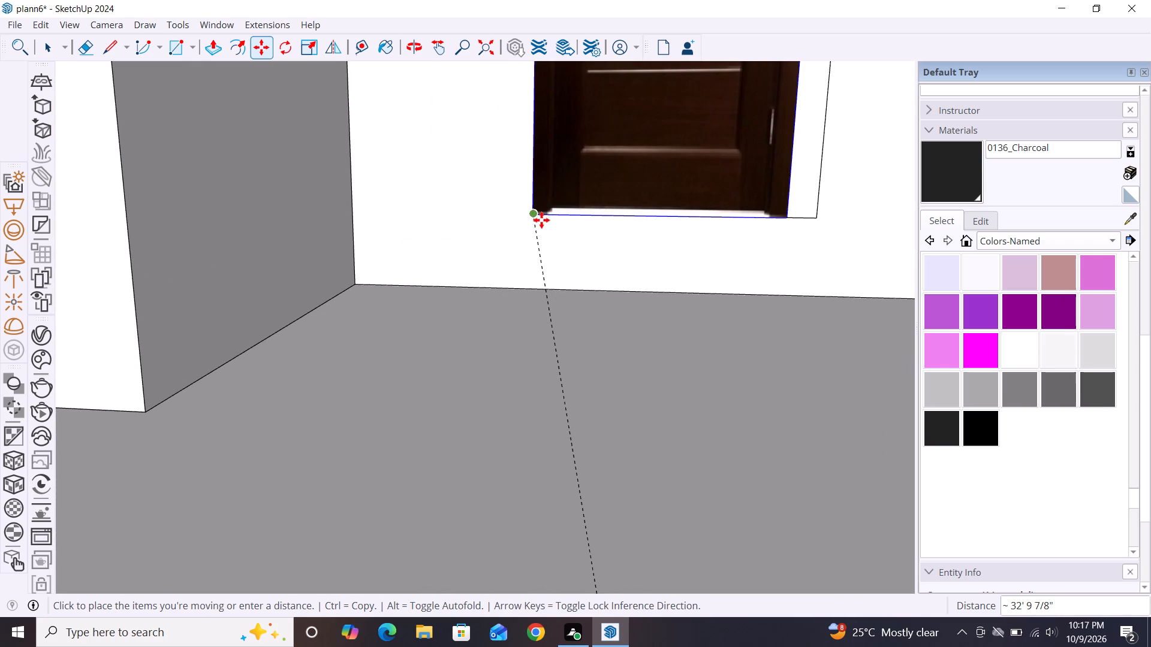
click(541, 210)
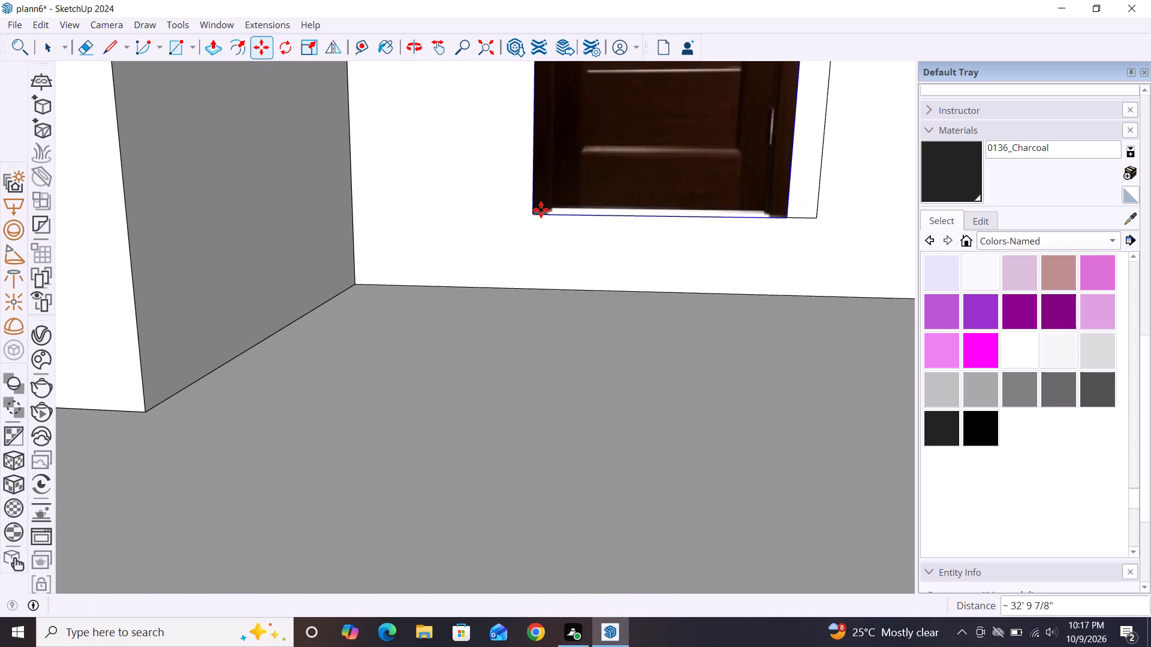
key(space)
Scale the door's height and width to fill the door outline on the upper-floor balcony wall.
scroll(536, 283, down, 12)
scroll(664, 267, down, 1)
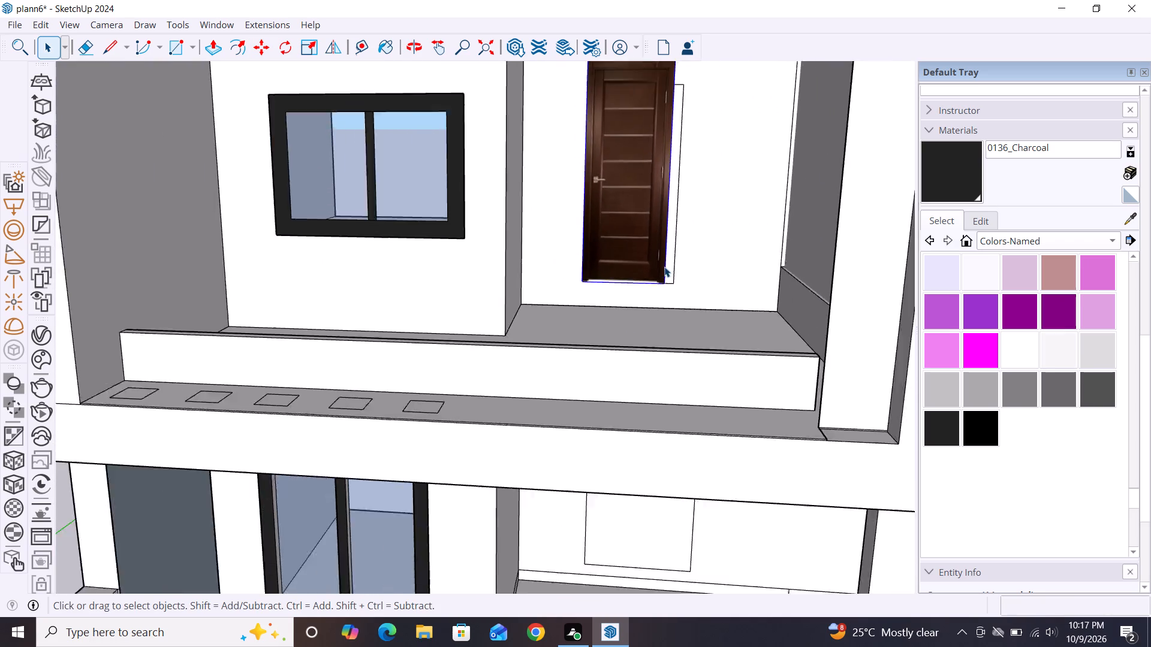
scroll(664, 267, down, 6)
scroll(637, 143, up, 14)
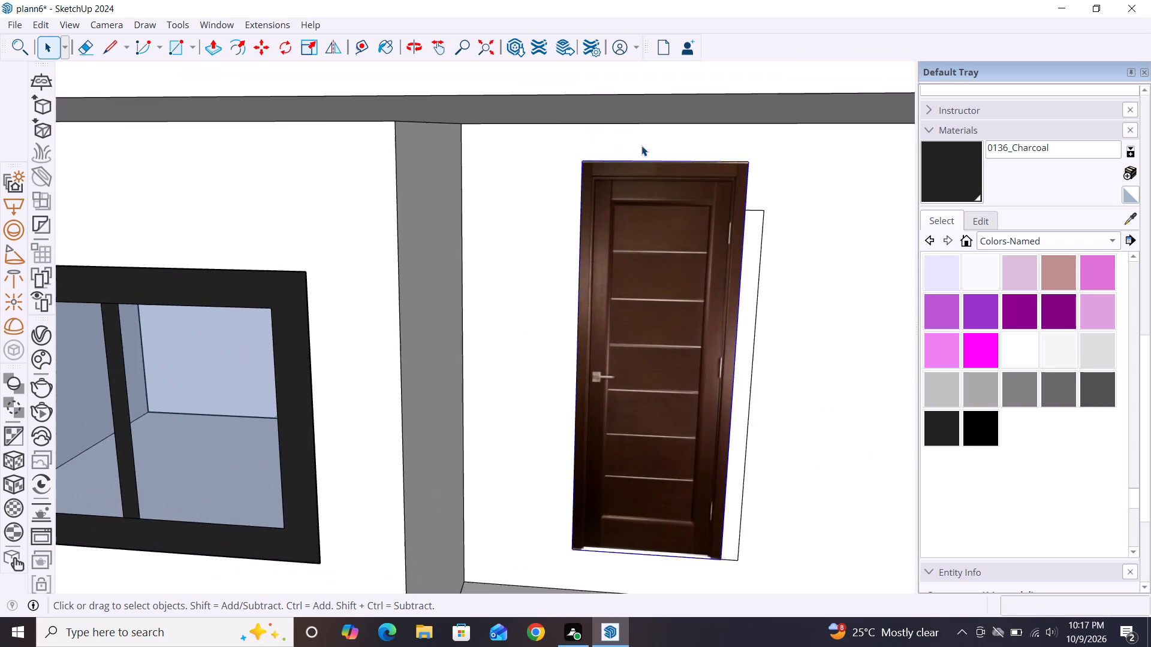
scroll(641, 146, up, 3)
key(s)
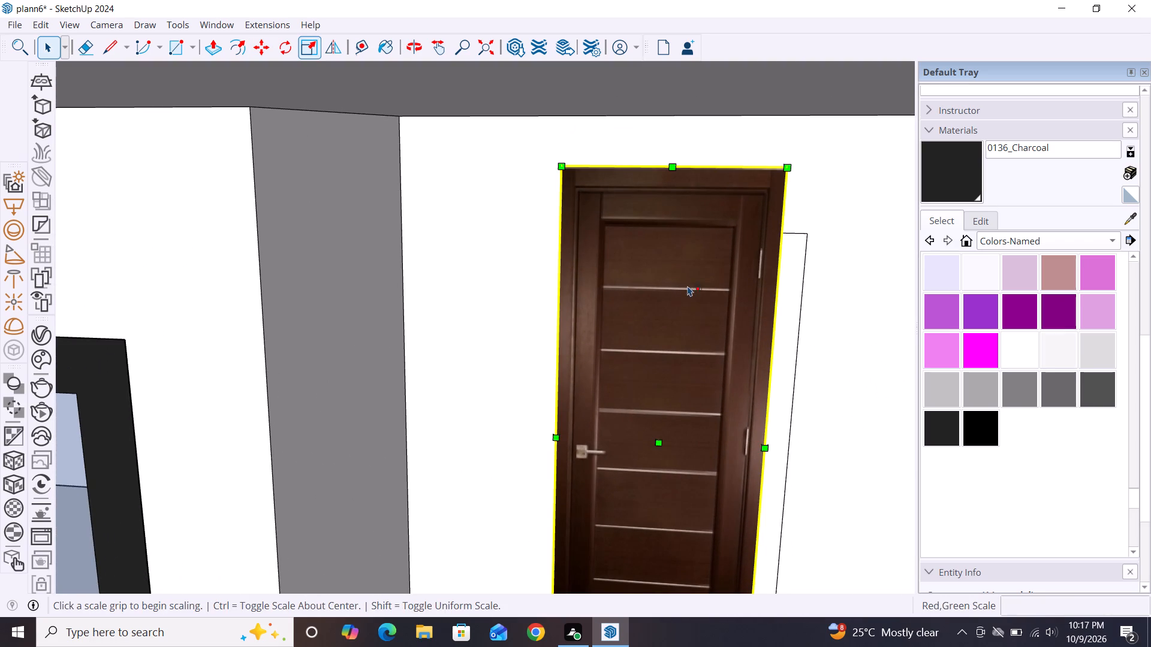
scroll(740, 253, down, 3)
scroll(718, 323, up, 4)
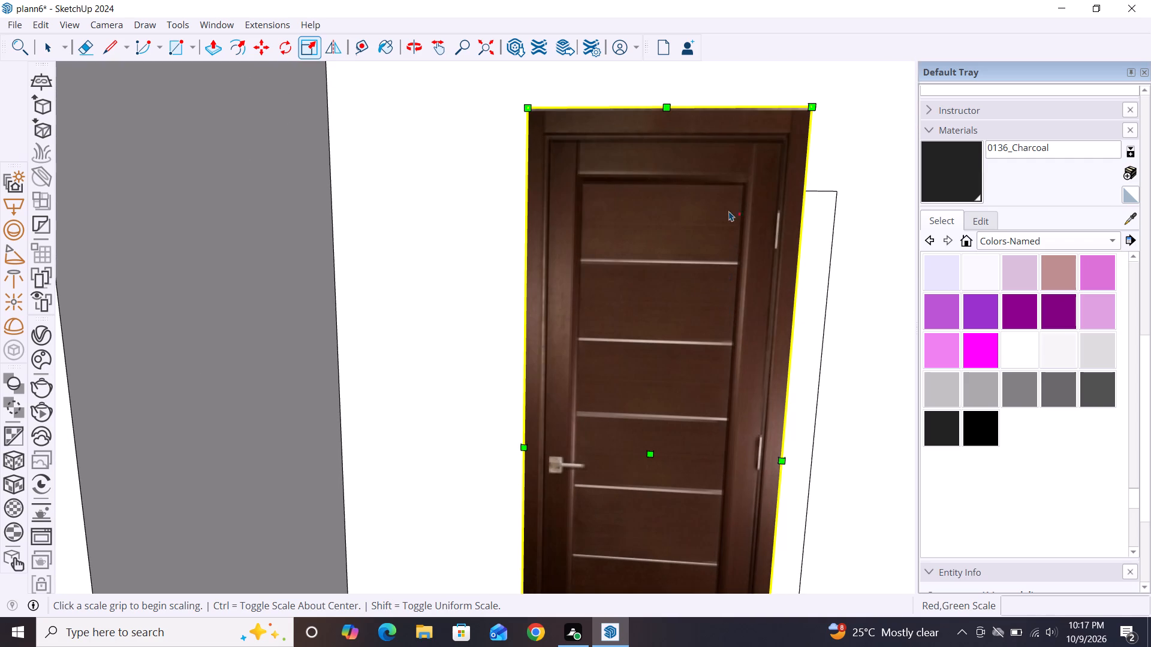
drag(668, 107, 772, 205)
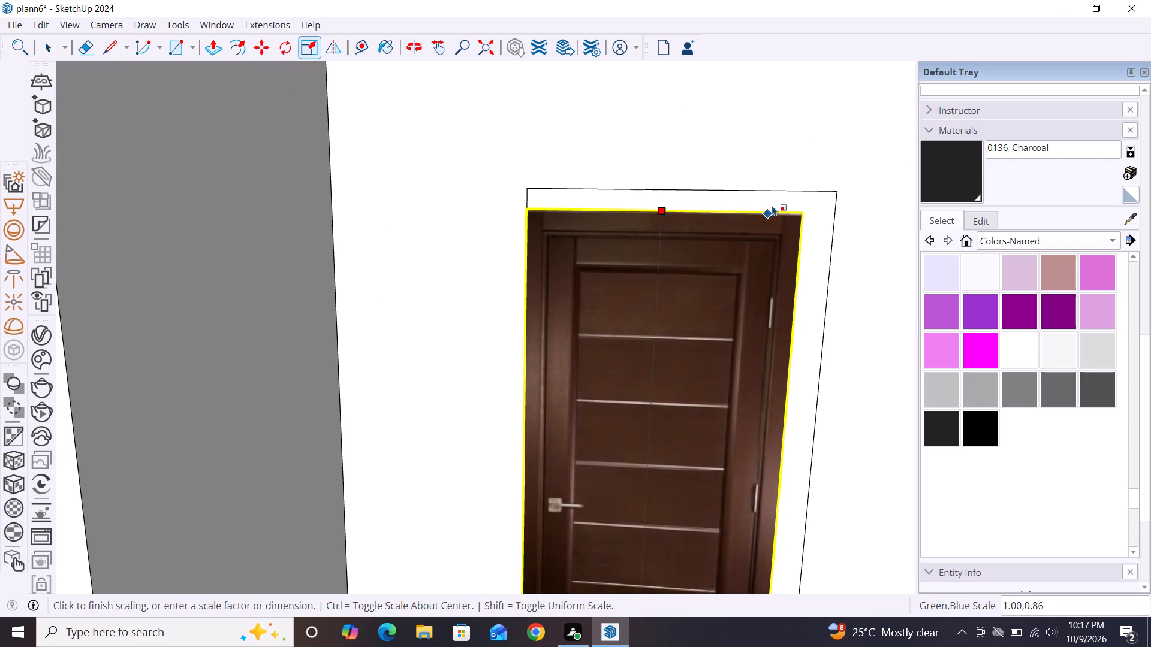
drag(772, 205, 782, 195)
scroll(730, 169, down, 5)
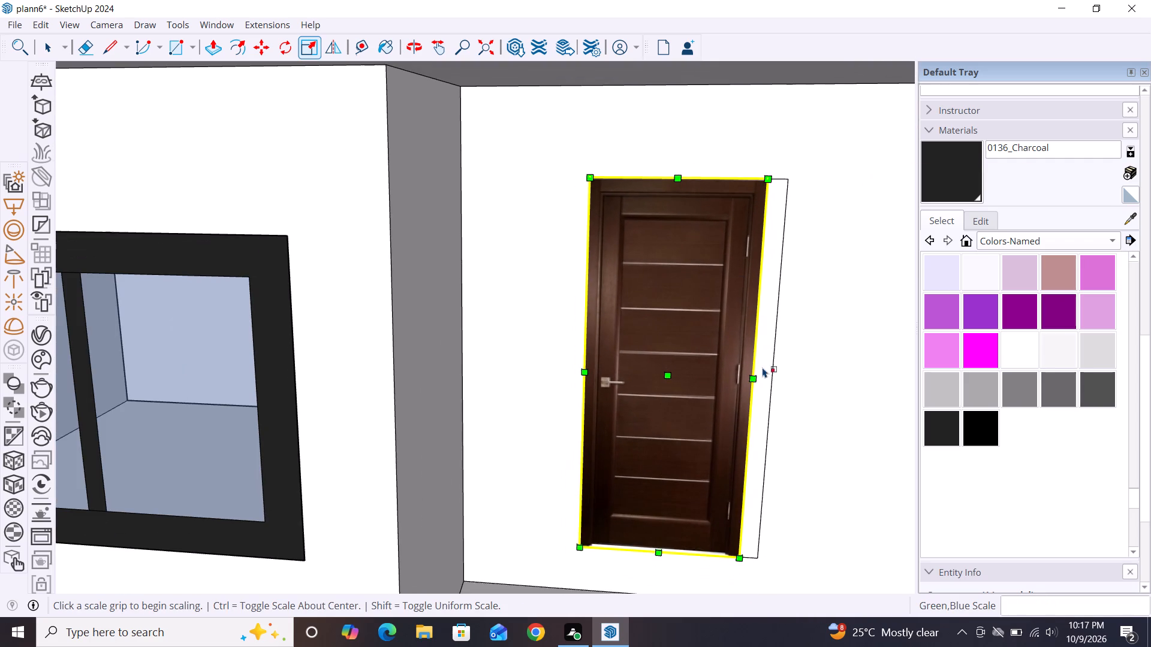
drag(749, 377, 775, 372)
click(775, 372)
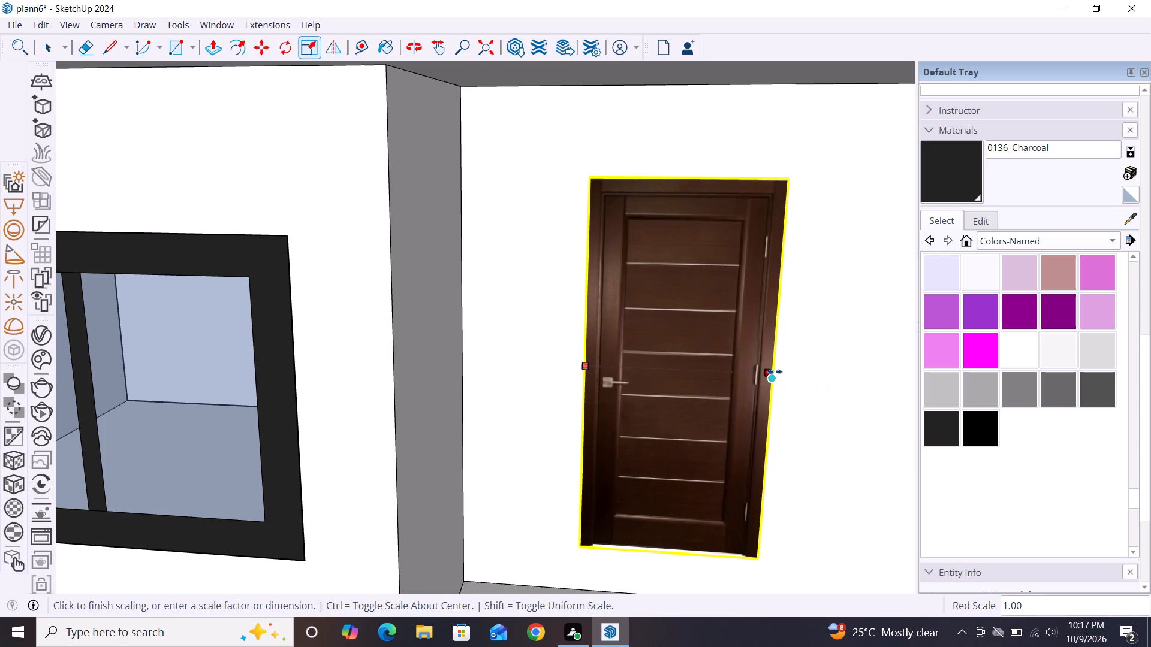
click(775, 371)
key(space)
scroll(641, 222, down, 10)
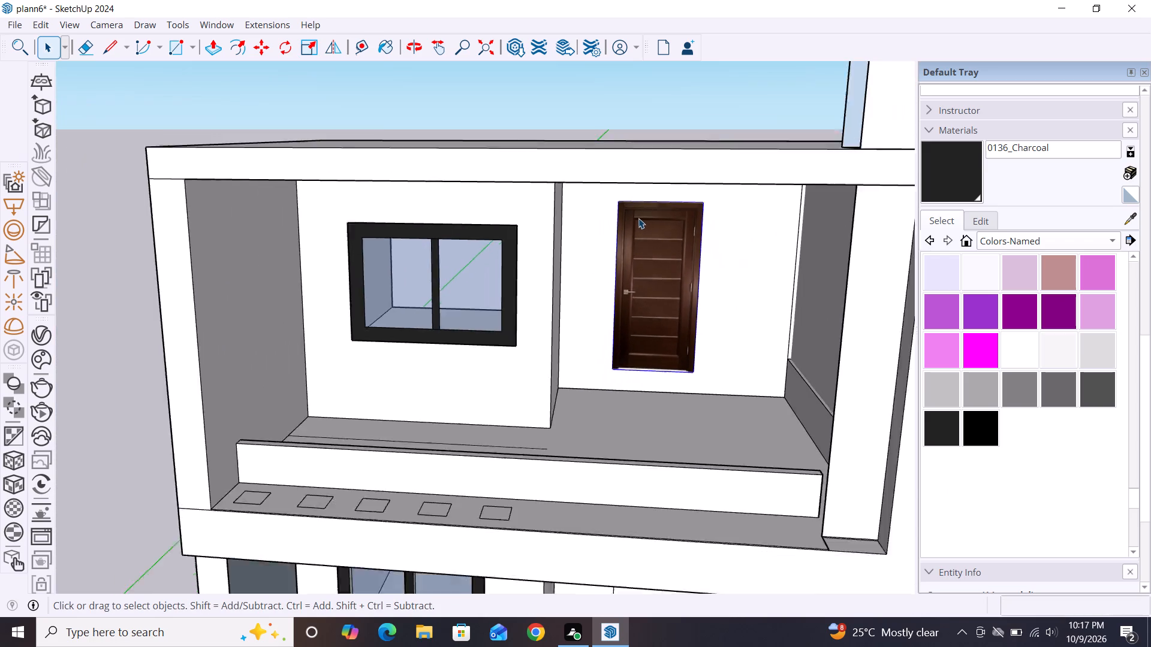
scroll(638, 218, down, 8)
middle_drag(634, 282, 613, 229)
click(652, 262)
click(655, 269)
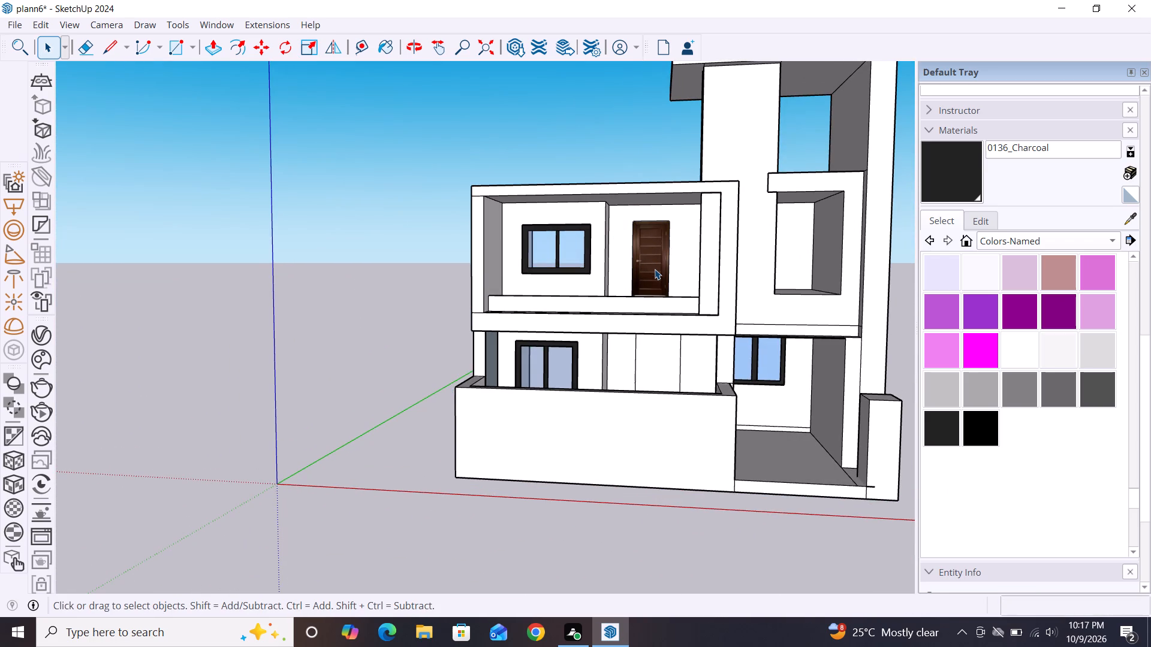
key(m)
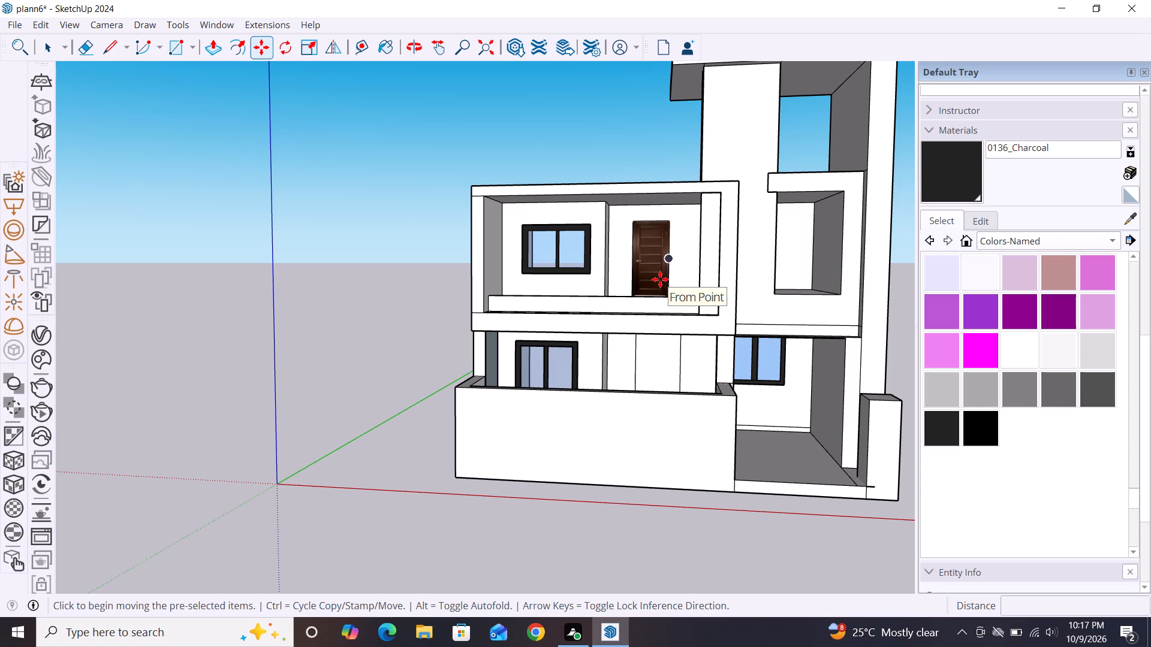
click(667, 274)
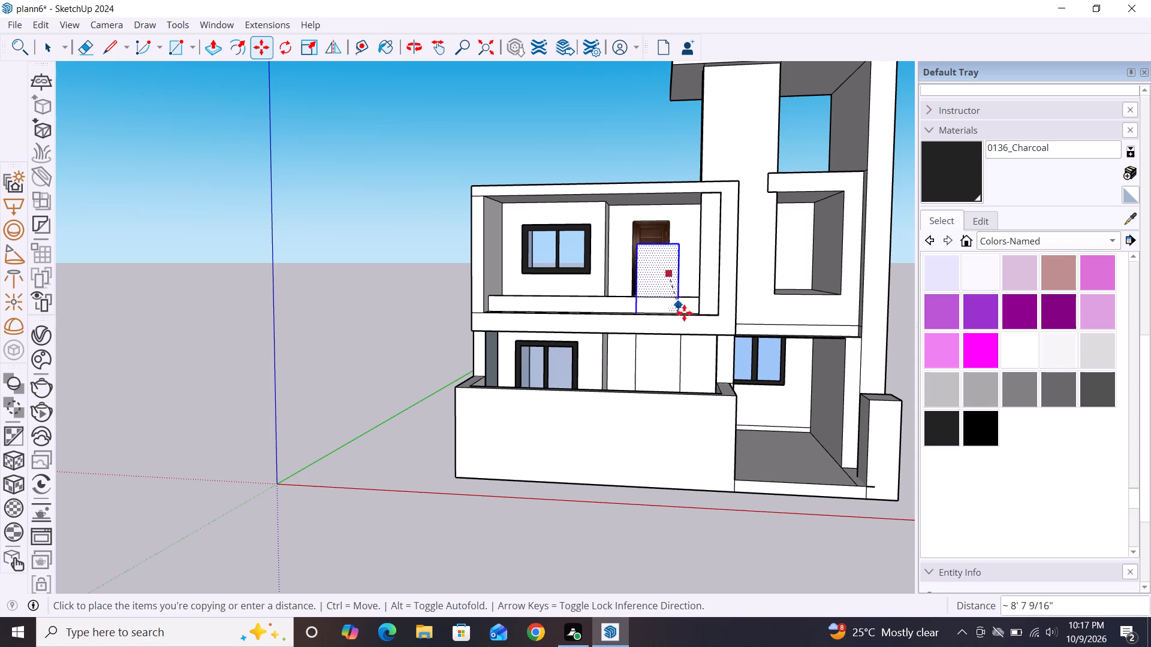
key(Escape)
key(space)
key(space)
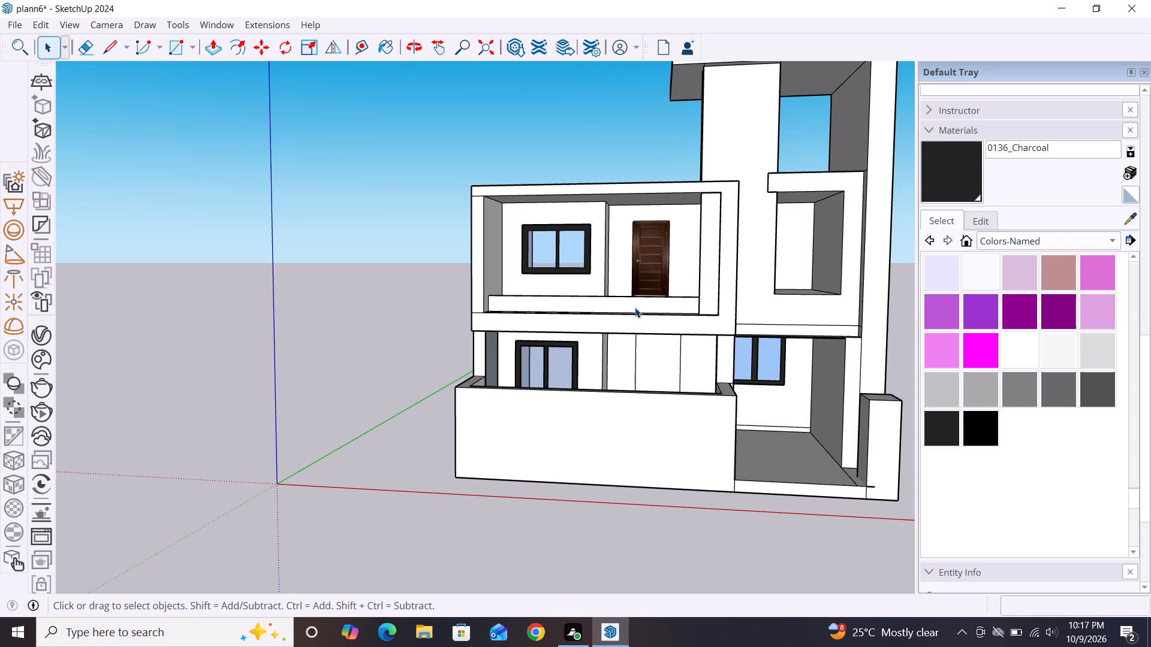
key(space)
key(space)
Examine the placed upper-floor door and the rest of the house from the front and side.
scroll(546, 273, down, 2)
middle_drag(623, 340, 600, 298)
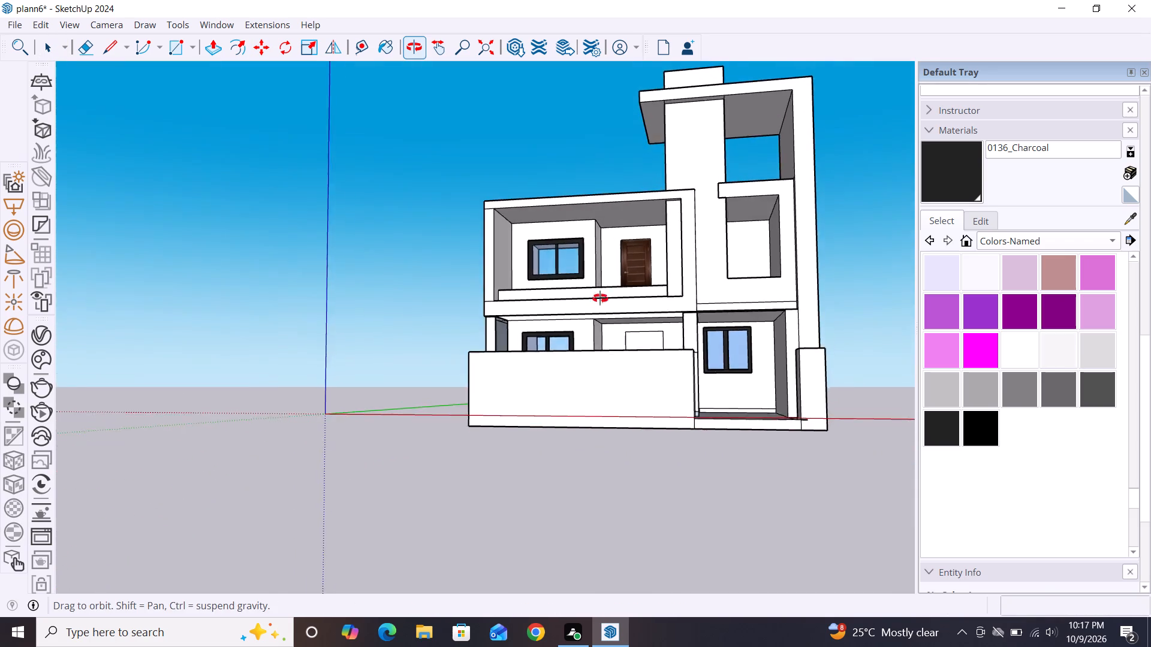
middle_drag(600, 298, 596, 302)
scroll(646, 335, up, 3)
middle_drag(620, 347, 733, 451)
scroll(601, 208, up, 4)
scroll(613, 213, down, 3)
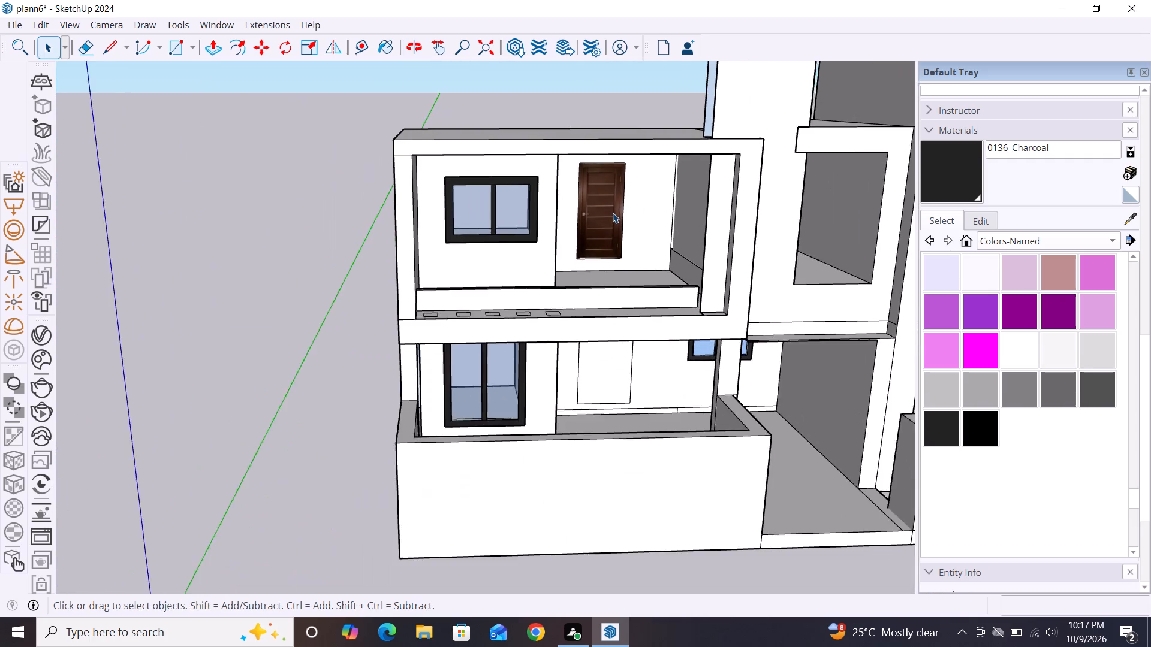
scroll(613, 213, down, 2)
middle_drag(472, 308, 834, 343)
middle_drag(183, 361, 423, 392)
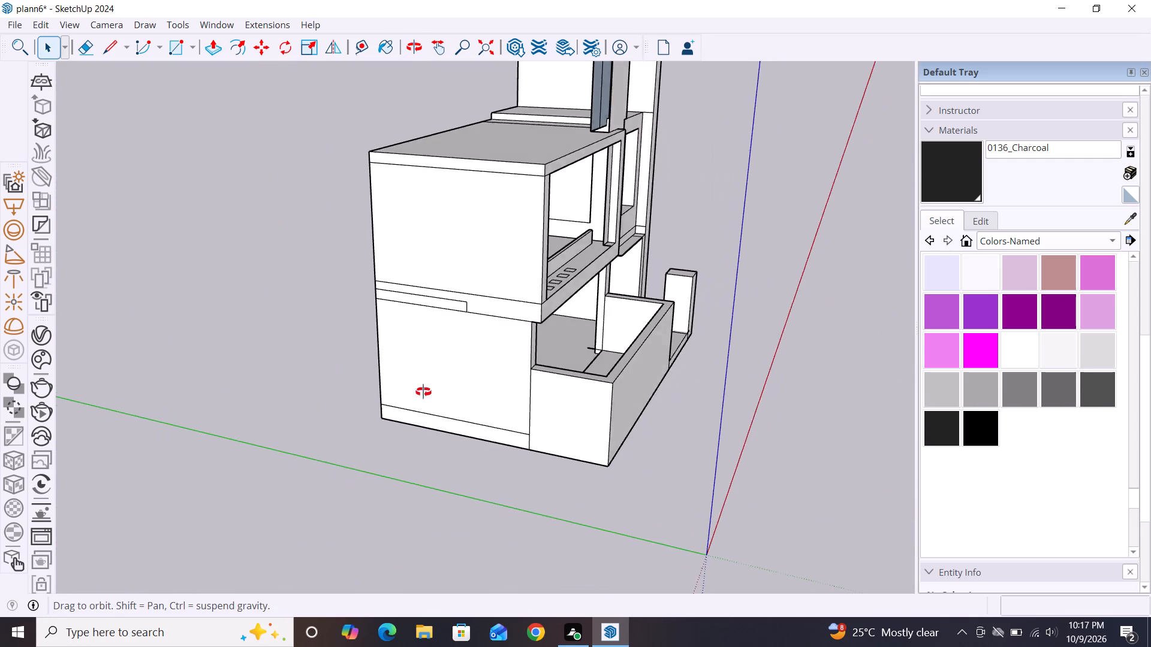
middle_drag(423, 392, 148, 396)
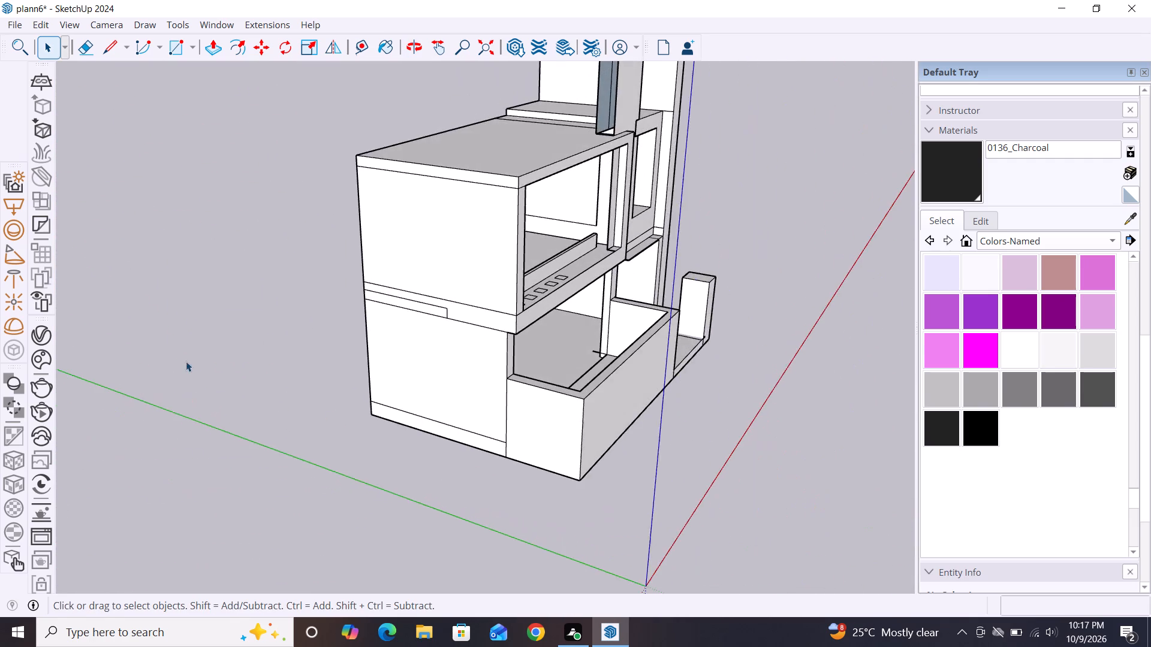
scroll(511, 296, down, 4)
middle_drag(676, 380, 301, 310)
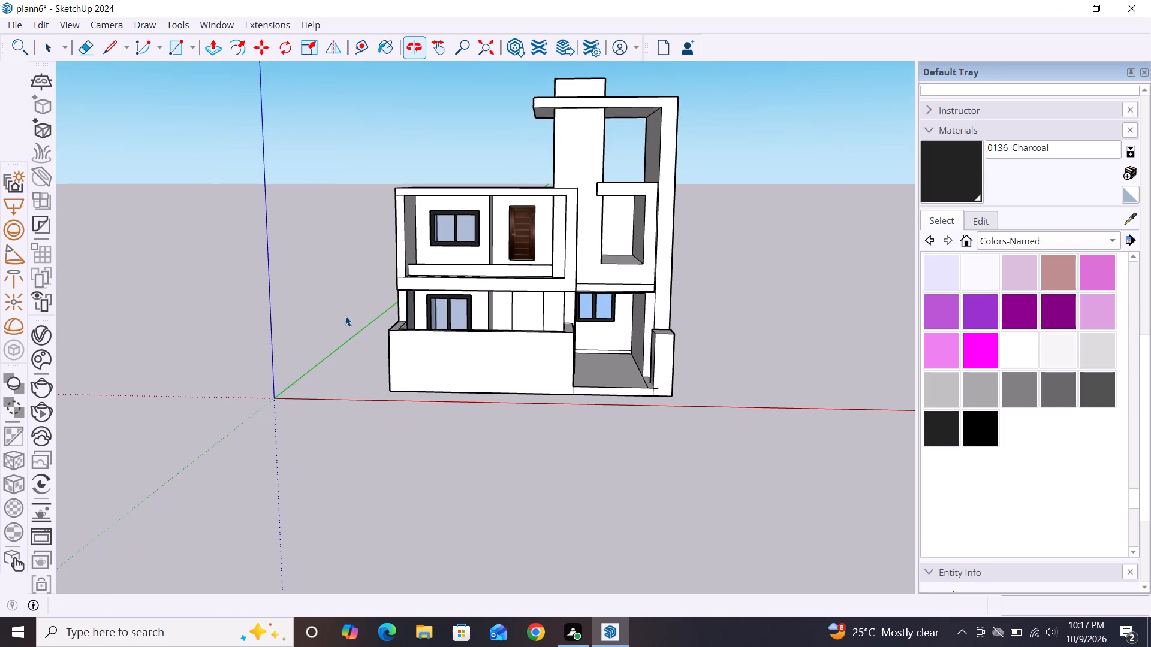
Delete the door outline's face on the ground-floor front wall to cut an opening.
scroll(530, 311, up, 7)
click(522, 310)
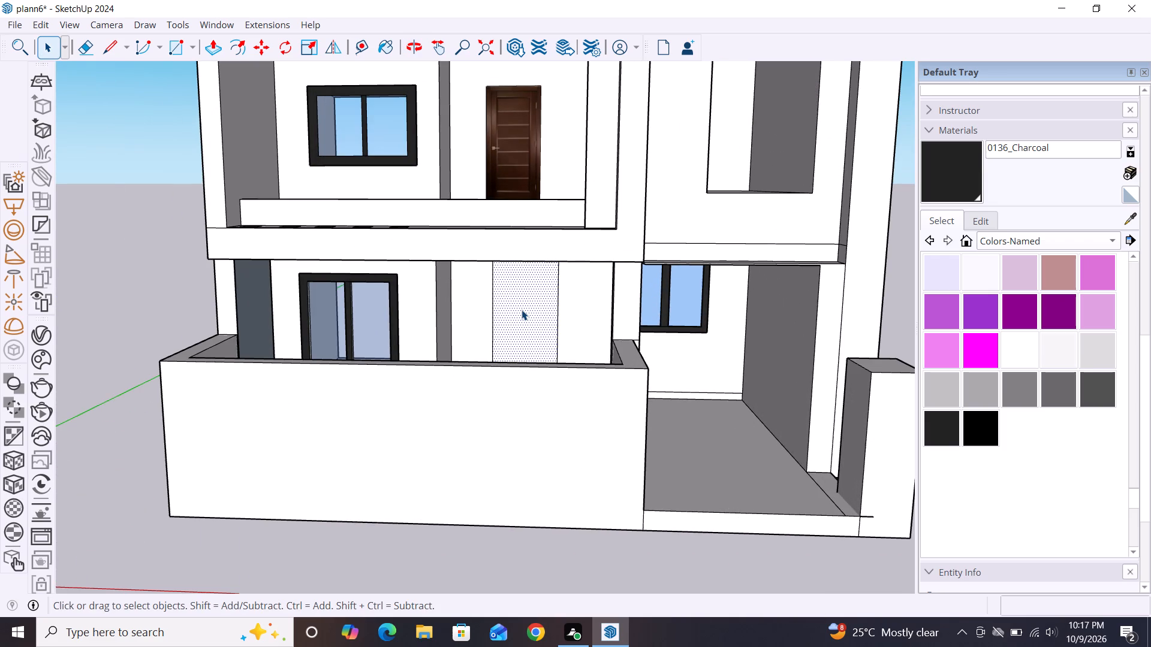
key(Delete)
click(527, 316)
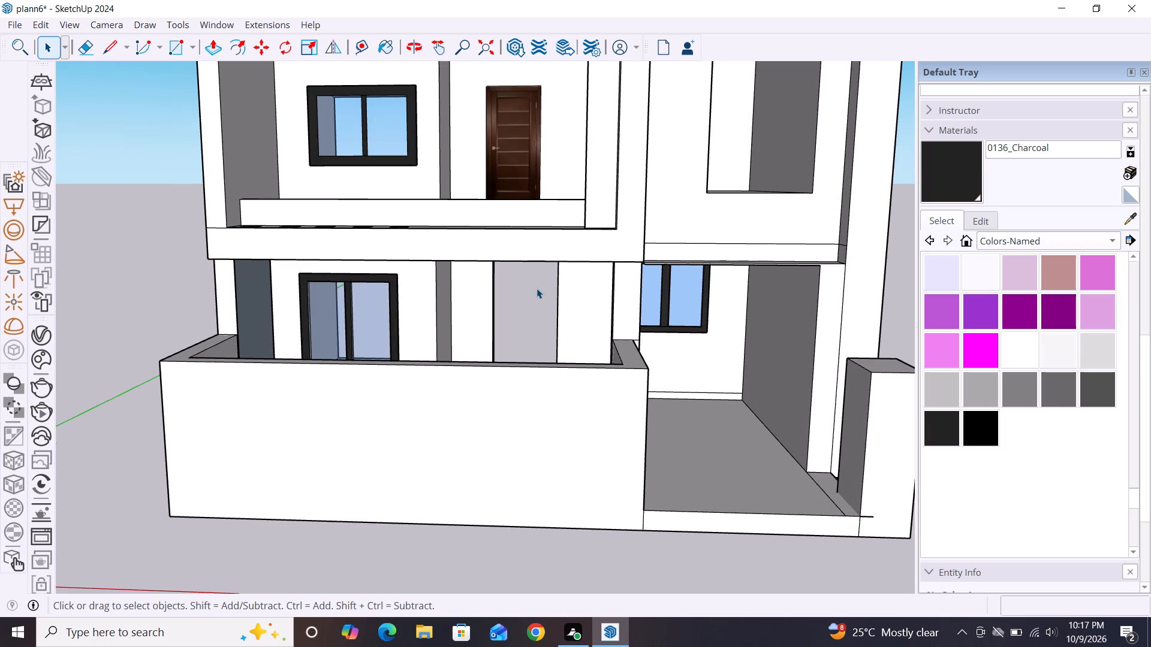
Import the wooden door image from Downloads and place it on the ground in front of the house.
scroll(535, 279, down, 4)
scroll(532, 328, down, 3)
click(10, 25)
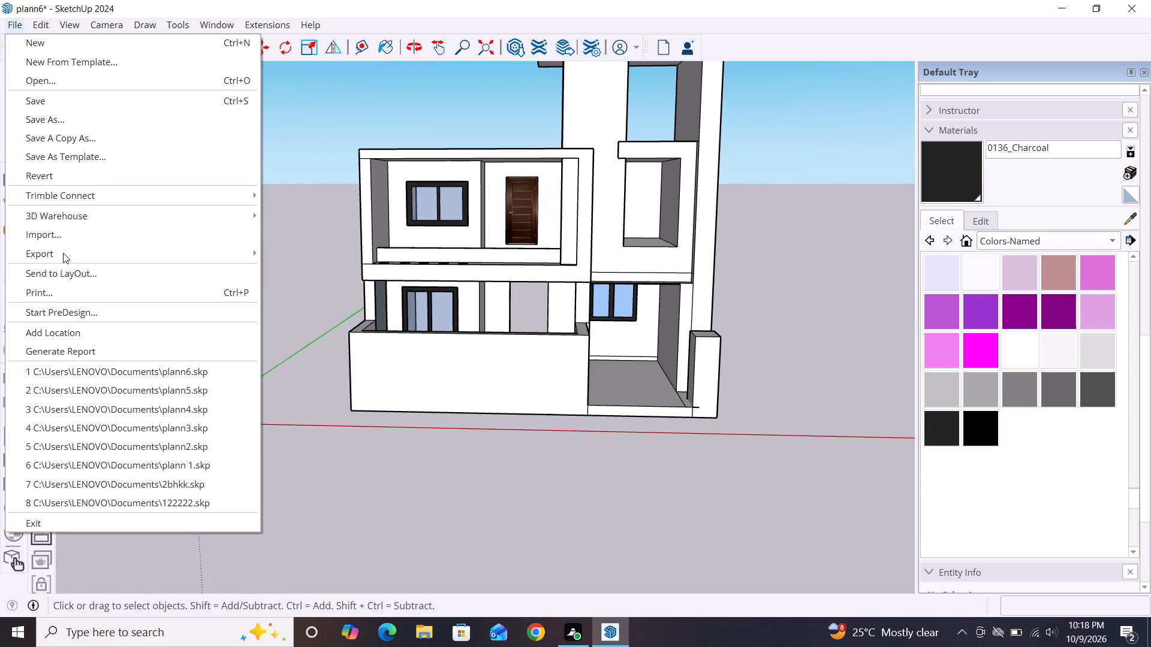
click(68, 229)
scroll(206, 209, down, 3)
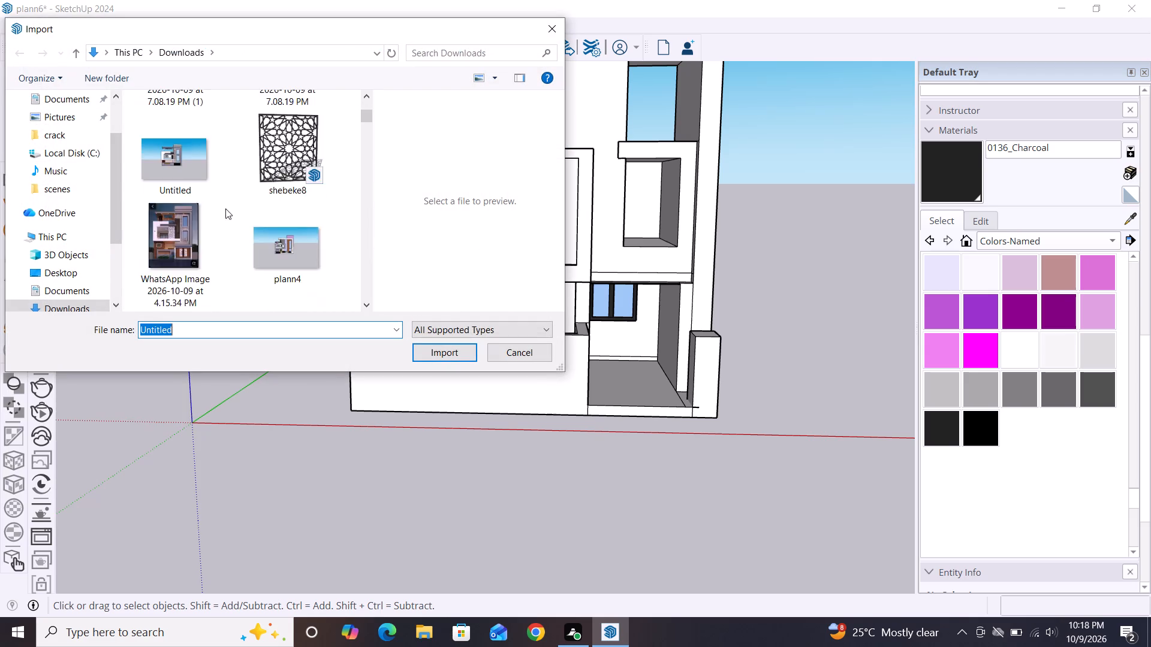
scroll(225, 208, down, 20)
scroll(225, 208, down, 1)
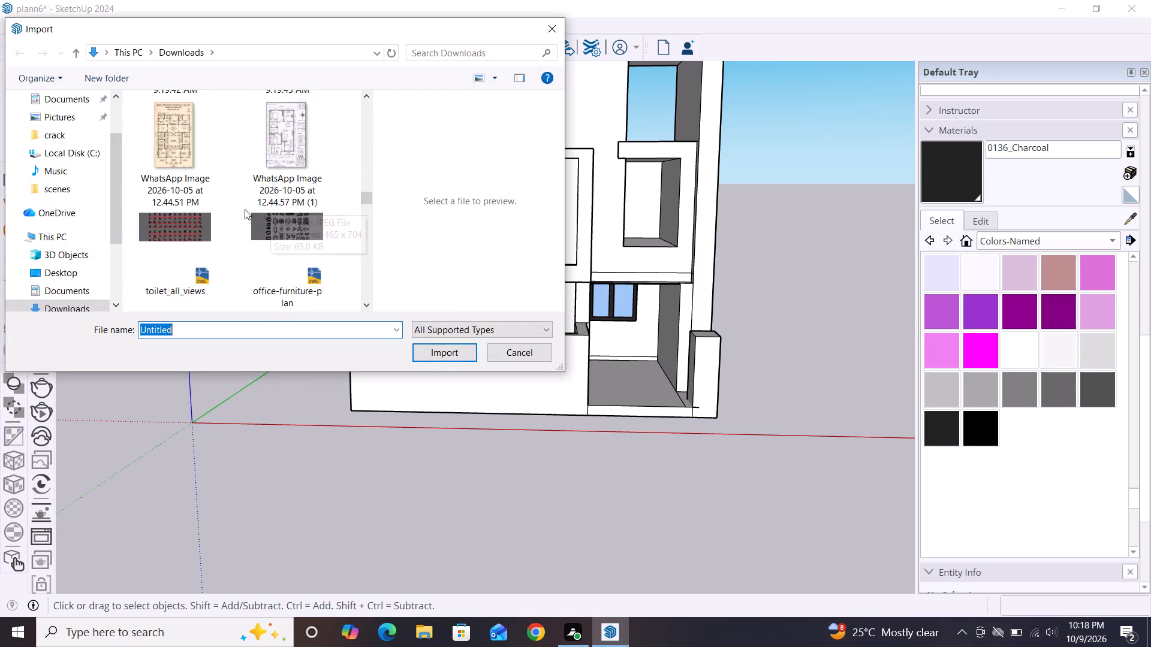
scroll(254, 202, down, 16)
scroll(258, 199, down, 11)
double_click(179, 196)
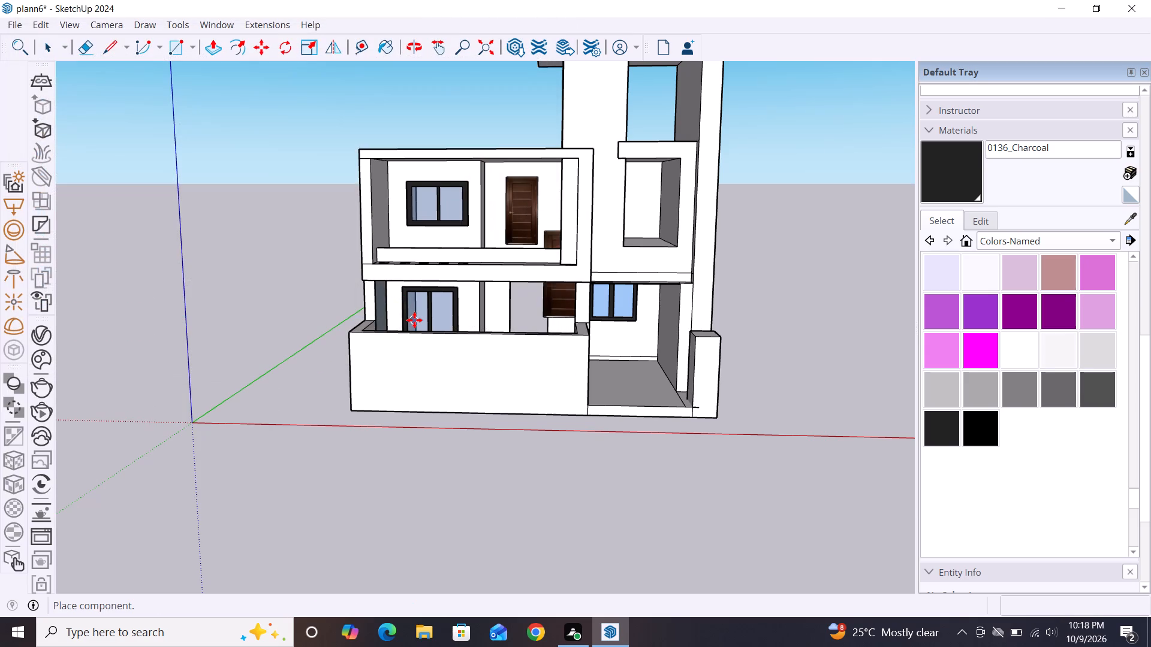
click(344, 491)
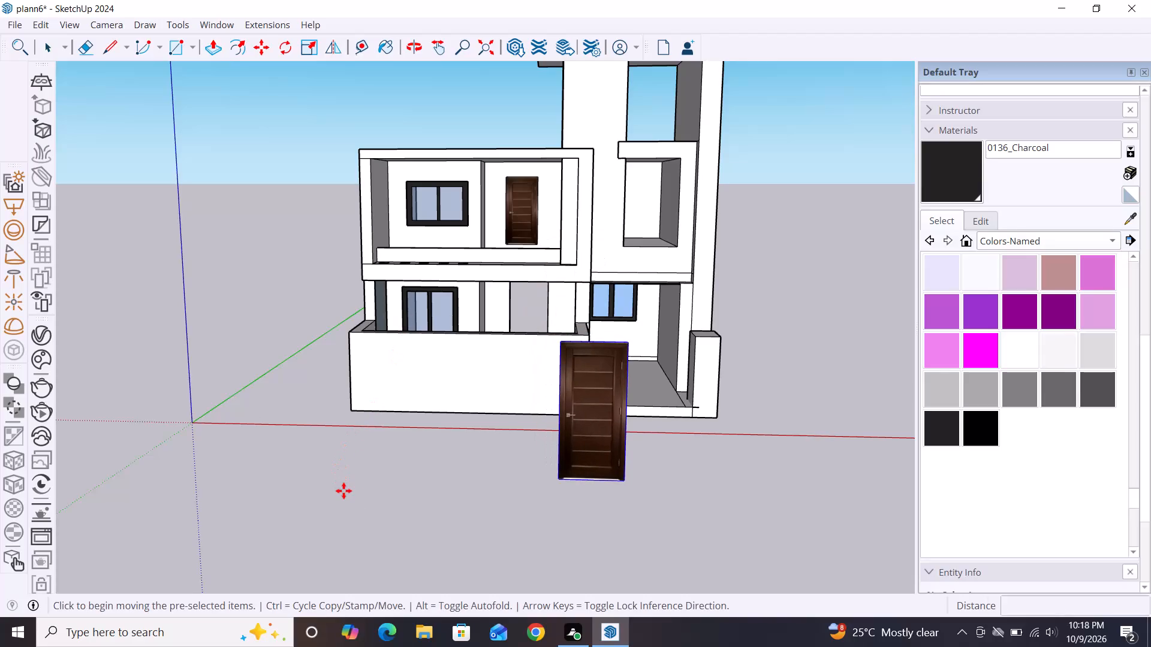
Try to reduce the imported door's height by scaling it from its top edge, and undo the last scaling.
scroll(574, 466, up, 9)
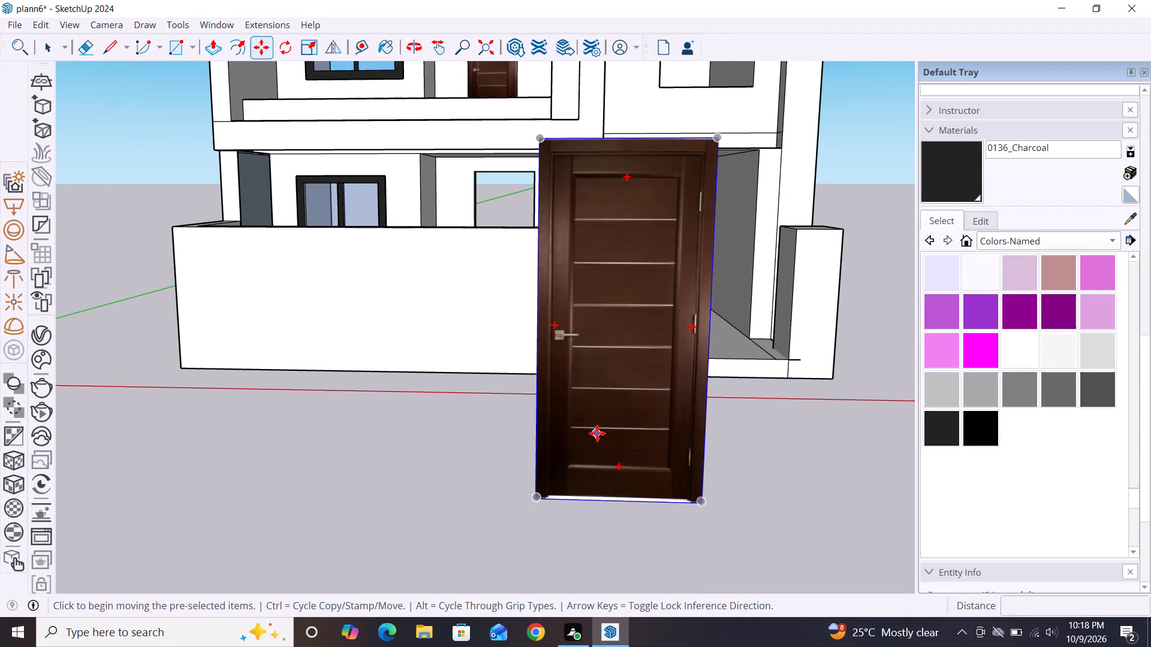
key(s)
drag(628, 135, 628, 144)
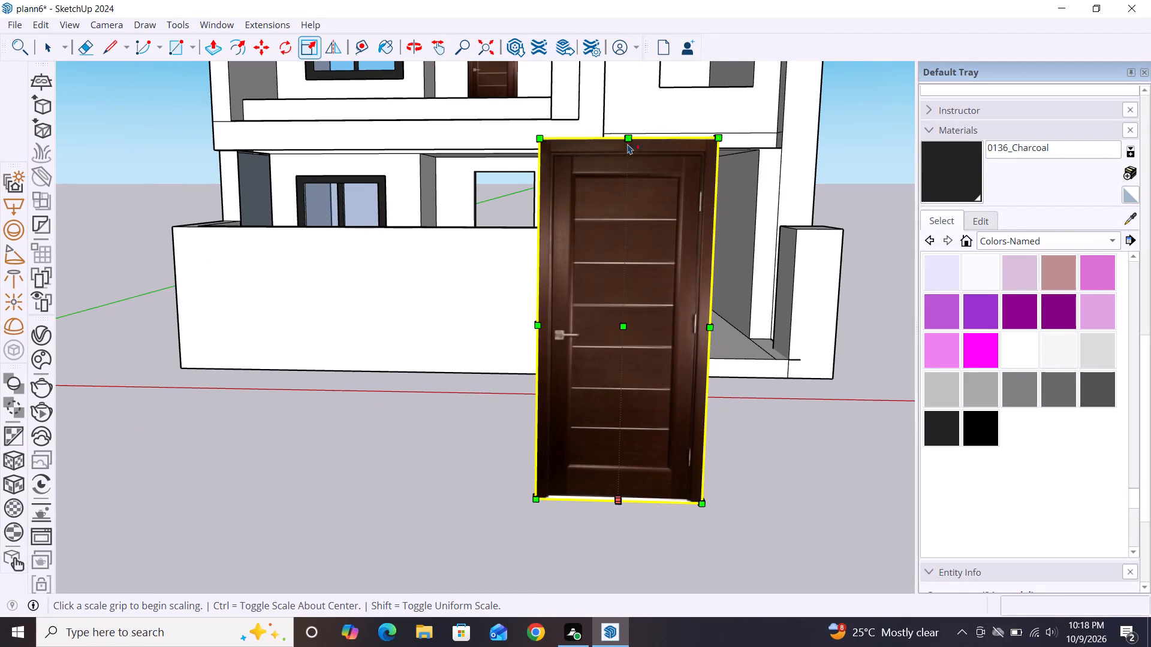
drag(628, 144, 630, 259)
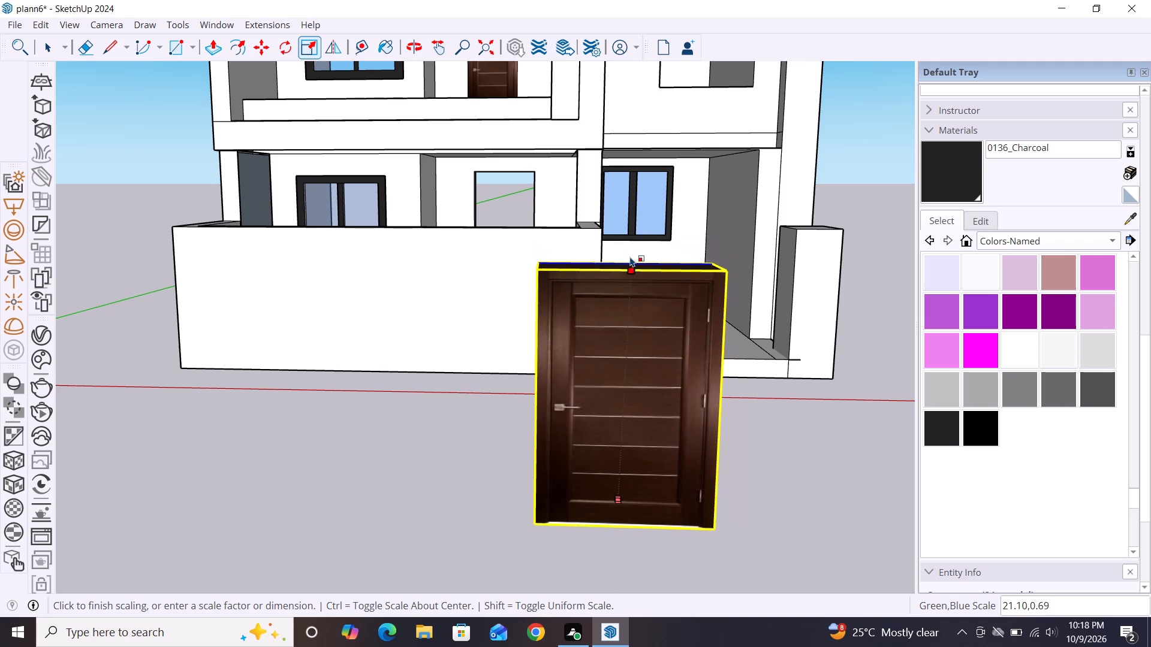
click(622, 234)
drag(622, 231, 619, 222)
drag(628, 259, 628, 214)
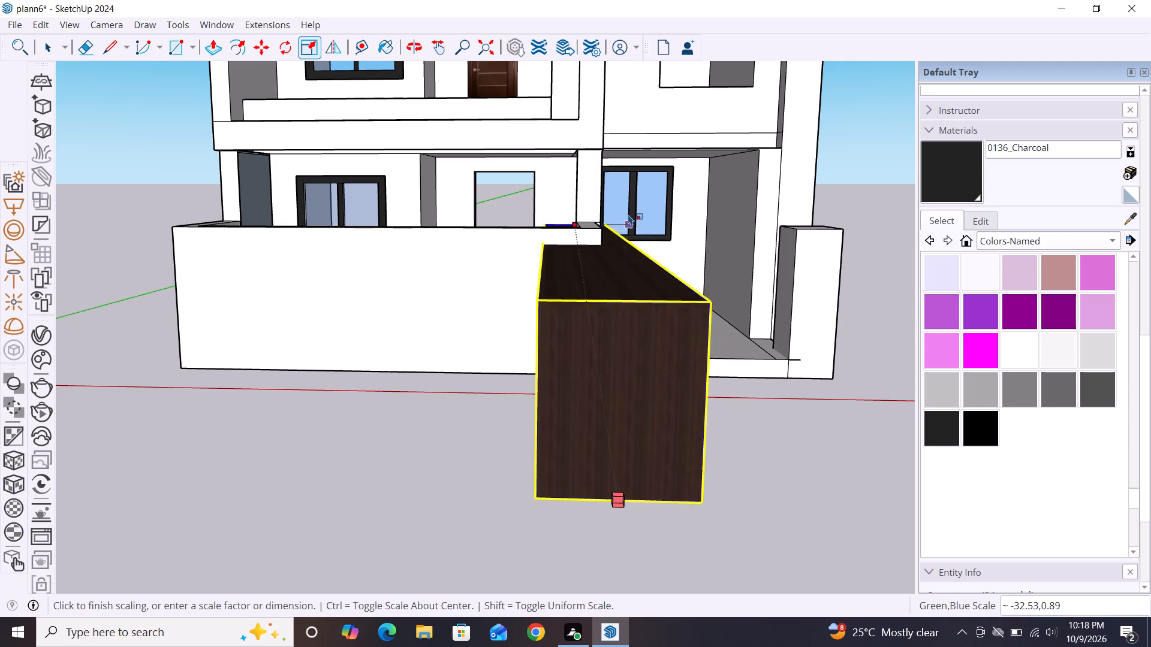
drag(628, 214, 628, 209)
click(628, 209)
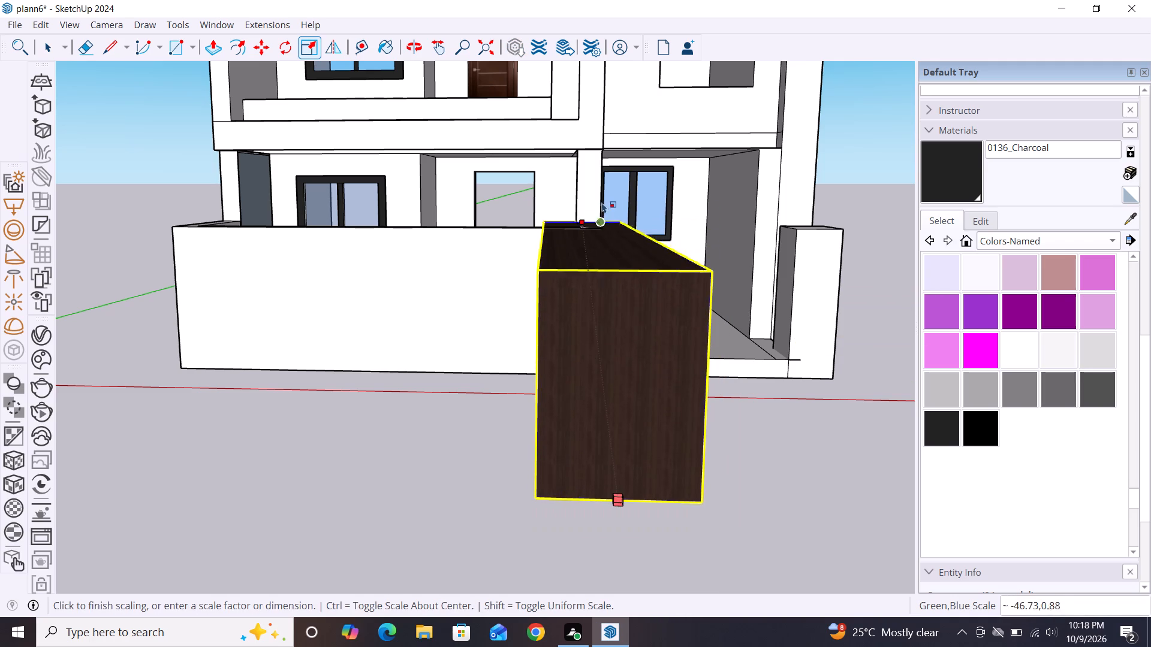
key(Escape)
drag(625, 214, 628, 192)
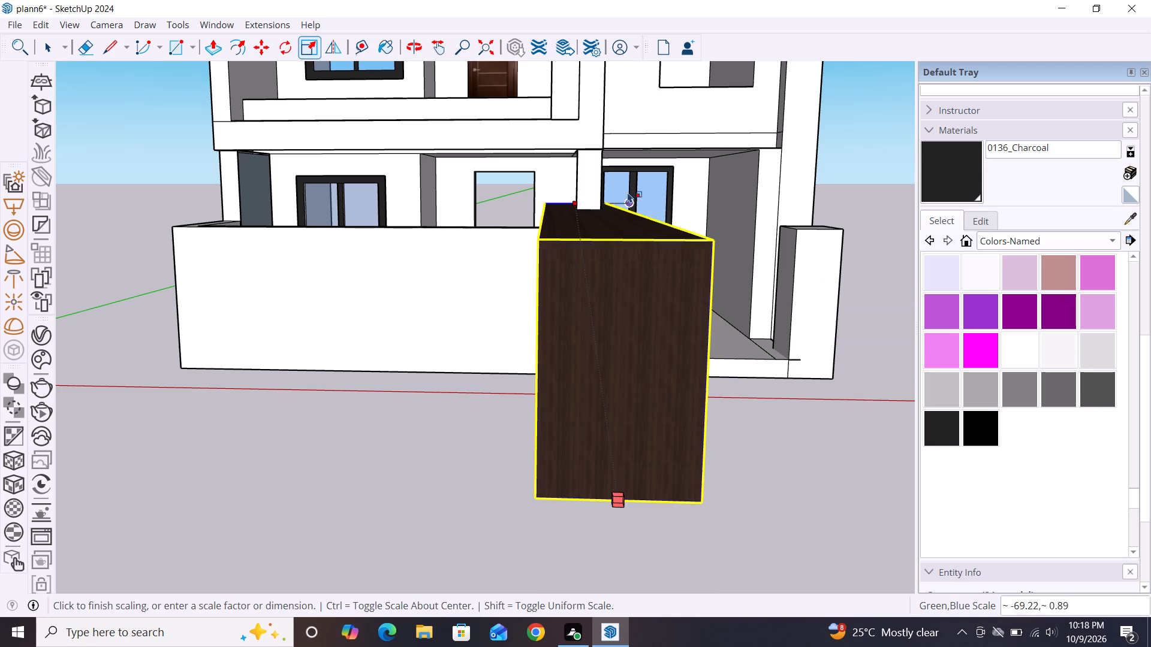
drag(628, 192, 628, 178)
key(Escape)
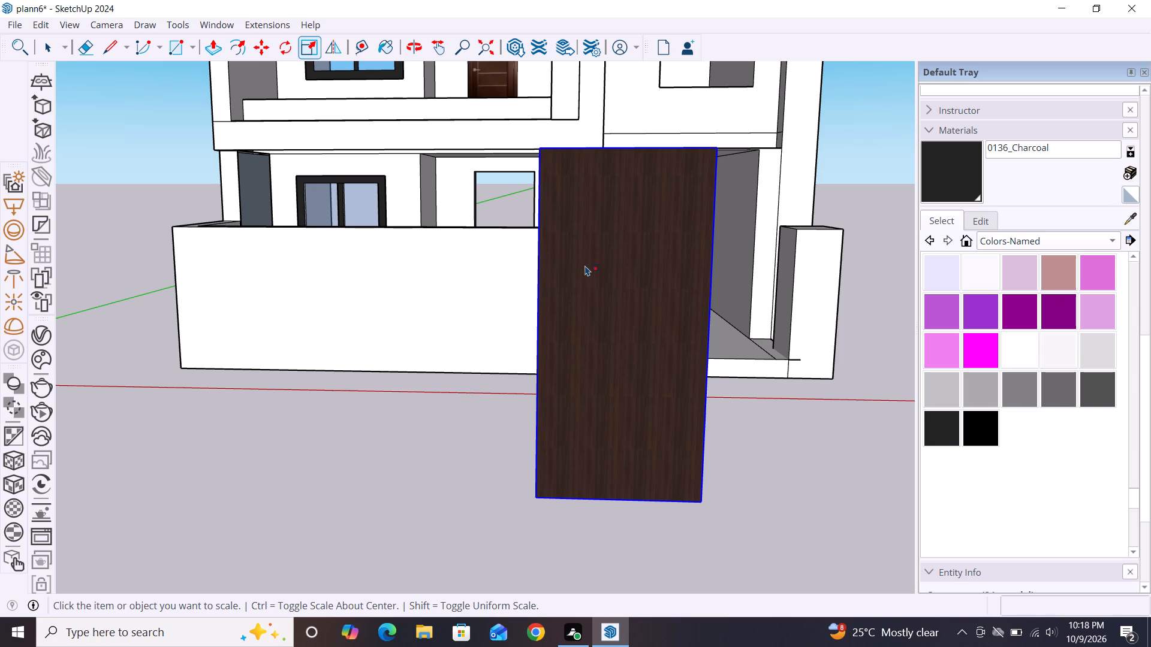
key(ctrl+z)
Scale the imported door's thickness to 0.13 along the green axis.
scroll(456, 370, down, 3)
middle_drag(617, 371, 758, 367)
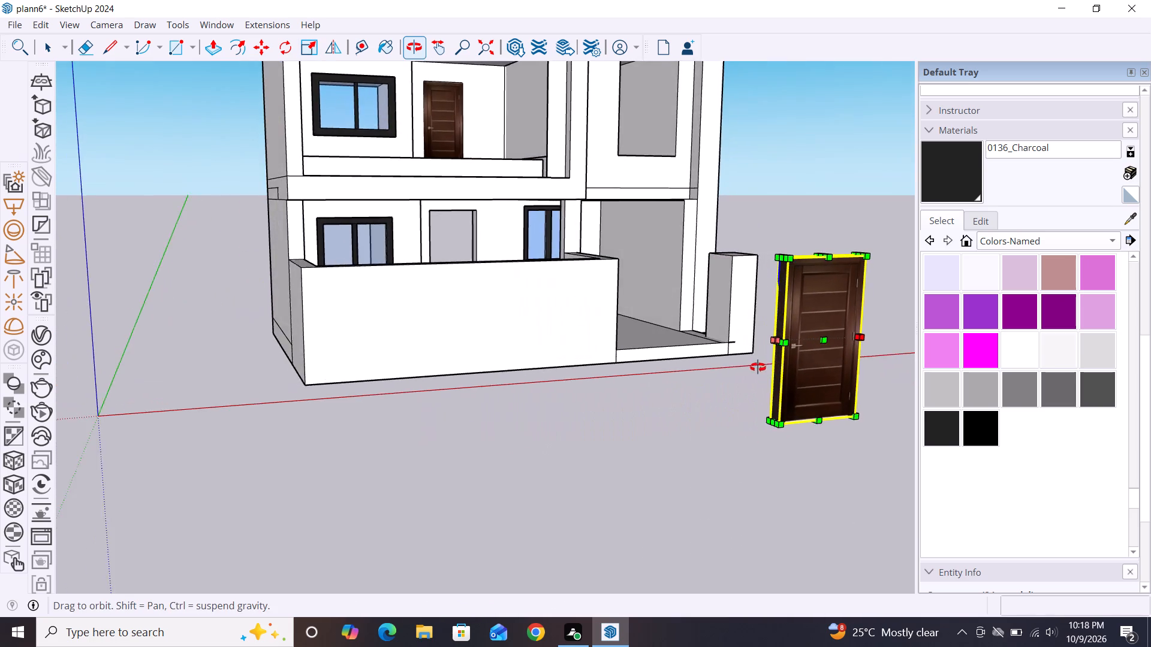
middle_drag(758, 367, 703, 394)
drag(737, 408, 719, 394)
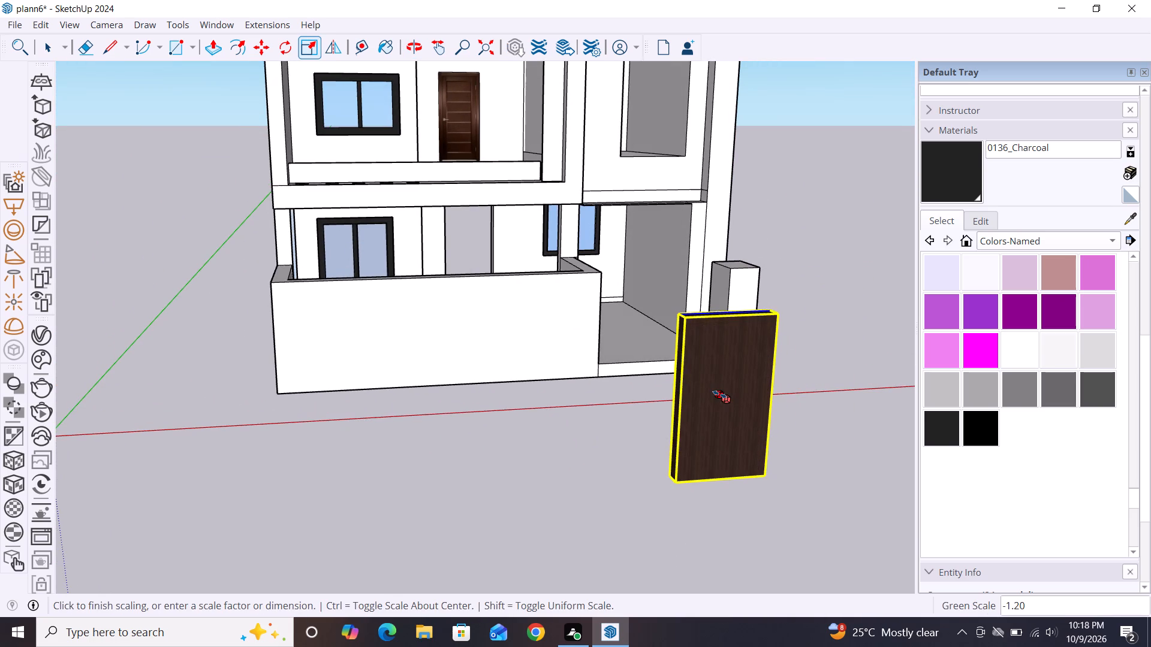
drag(719, 394, 730, 397)
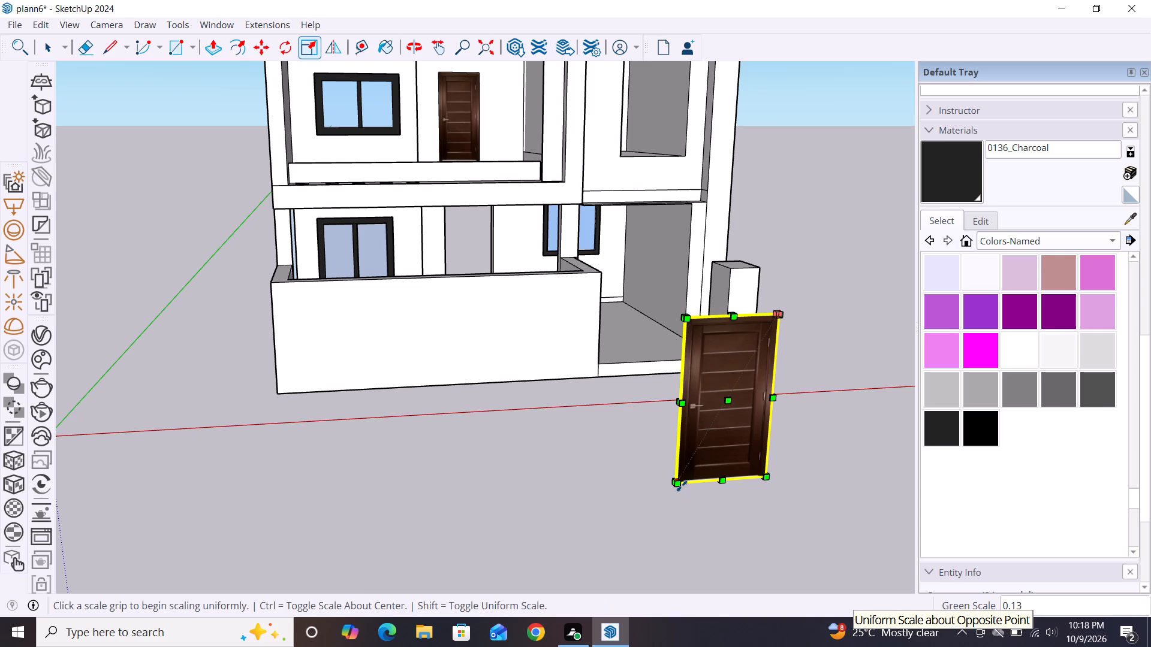
Narrow the imported door from its handle side to 0.69 along the red axis.
key(m)
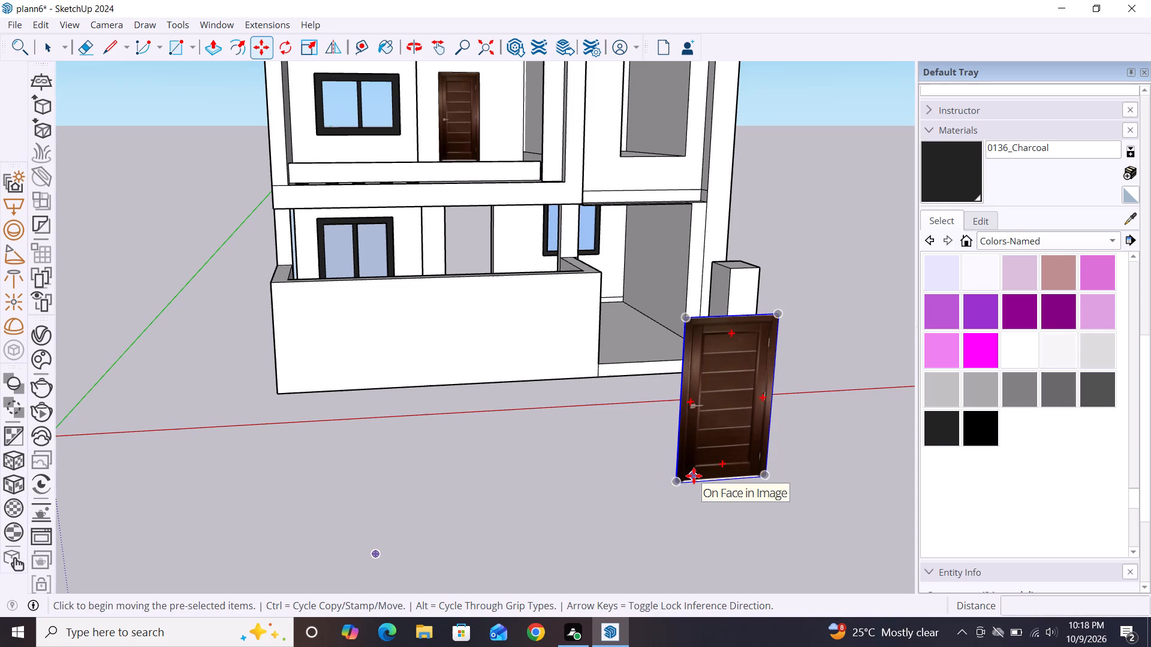
key(s)
drag(675, 400, 695, 395)
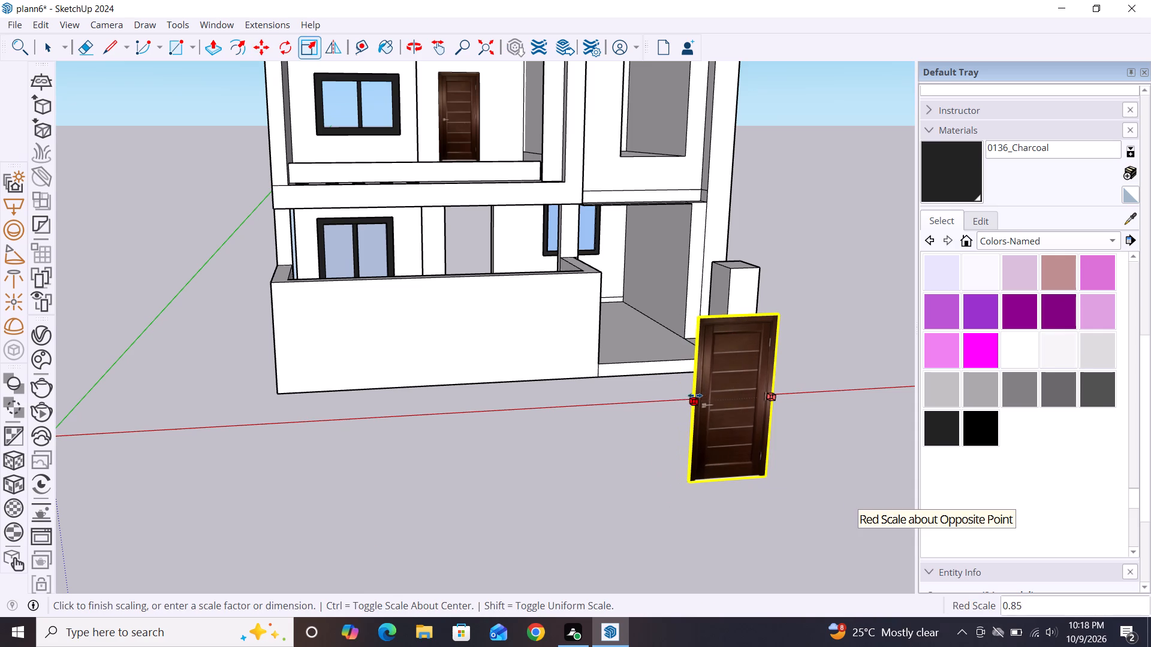
drag(695, 395, 706, 387)
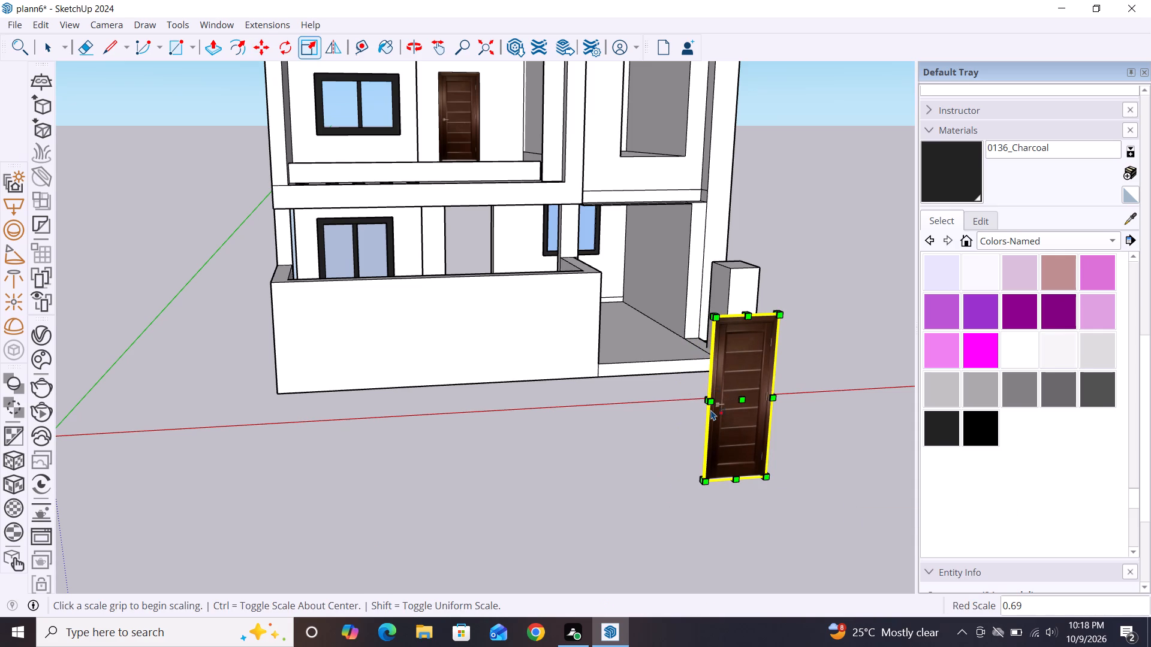
Move the door by its handle-side bottom corner onto the matching front corner of the ground-floor door opening.
key(m)
click(707, 481)
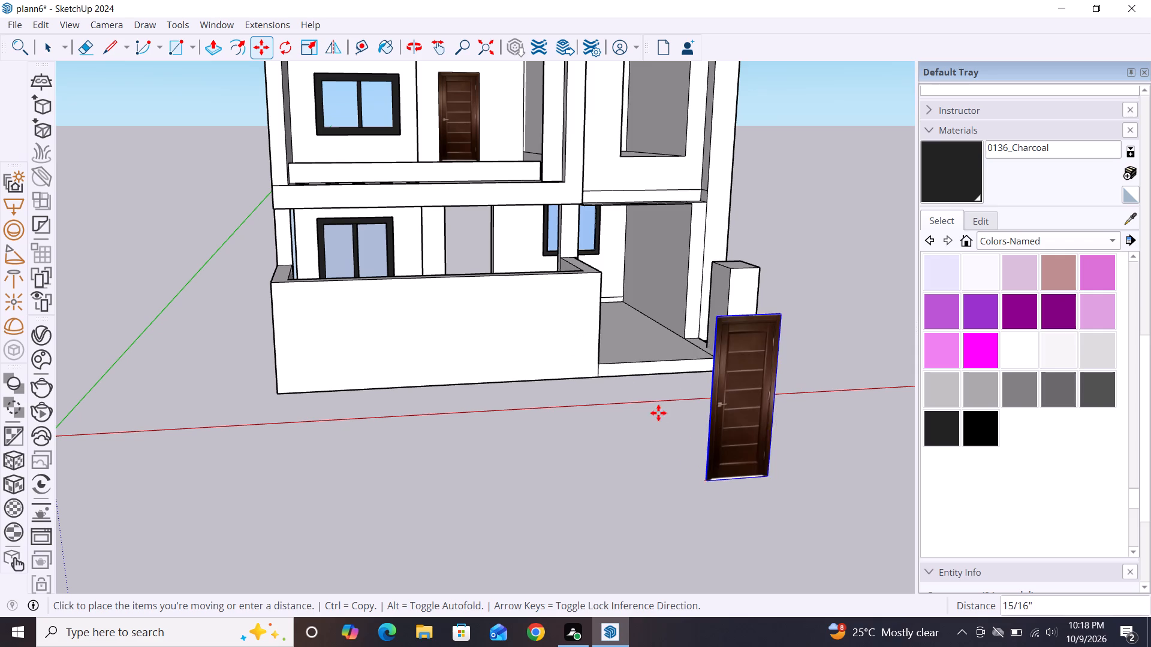
scroll(470, 274, up, 20)
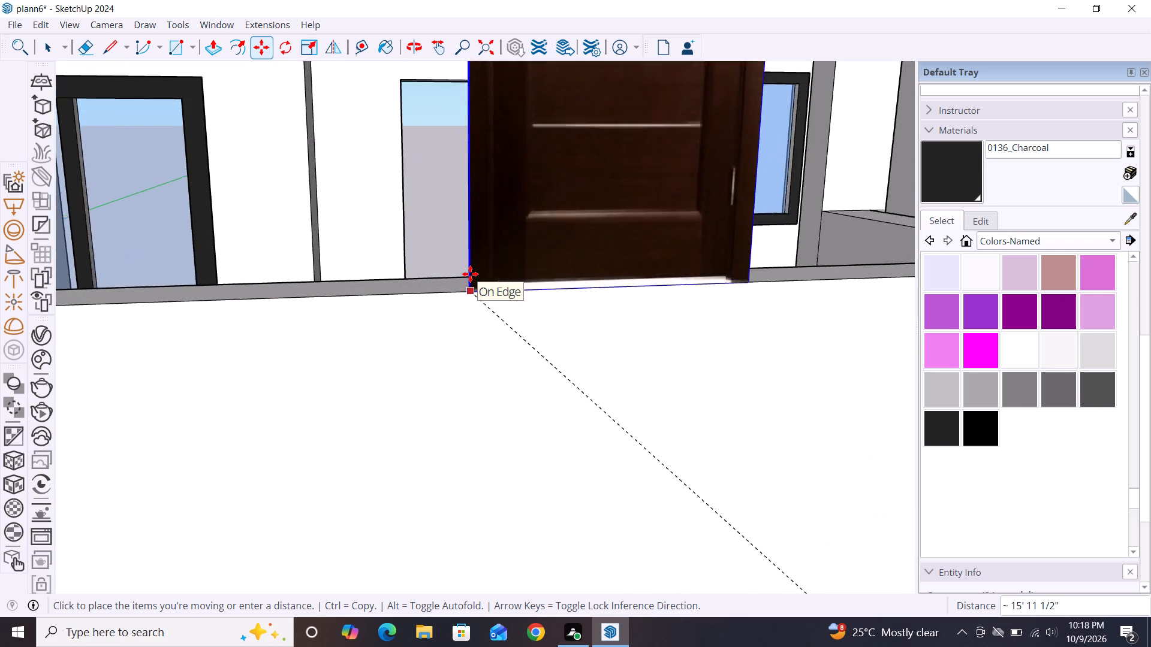
scroll(470, 274, down, 20)
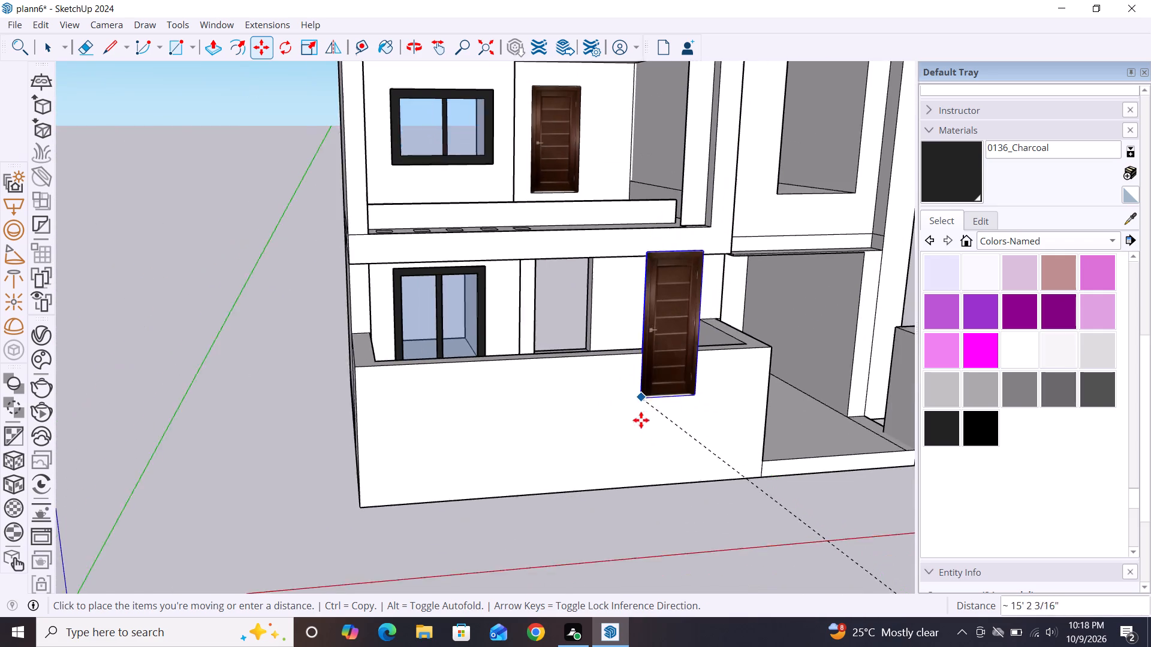
alt+middle_drag(662, 452, 267, 424)
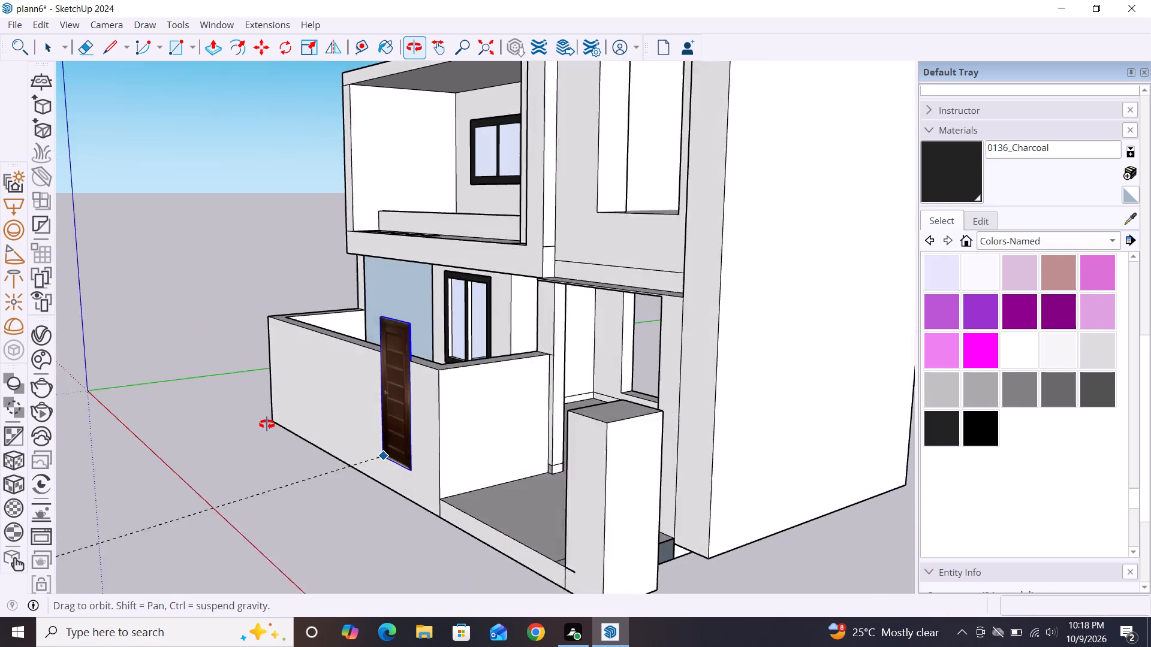
alt+middle_drag(267, 424, 440, 432)
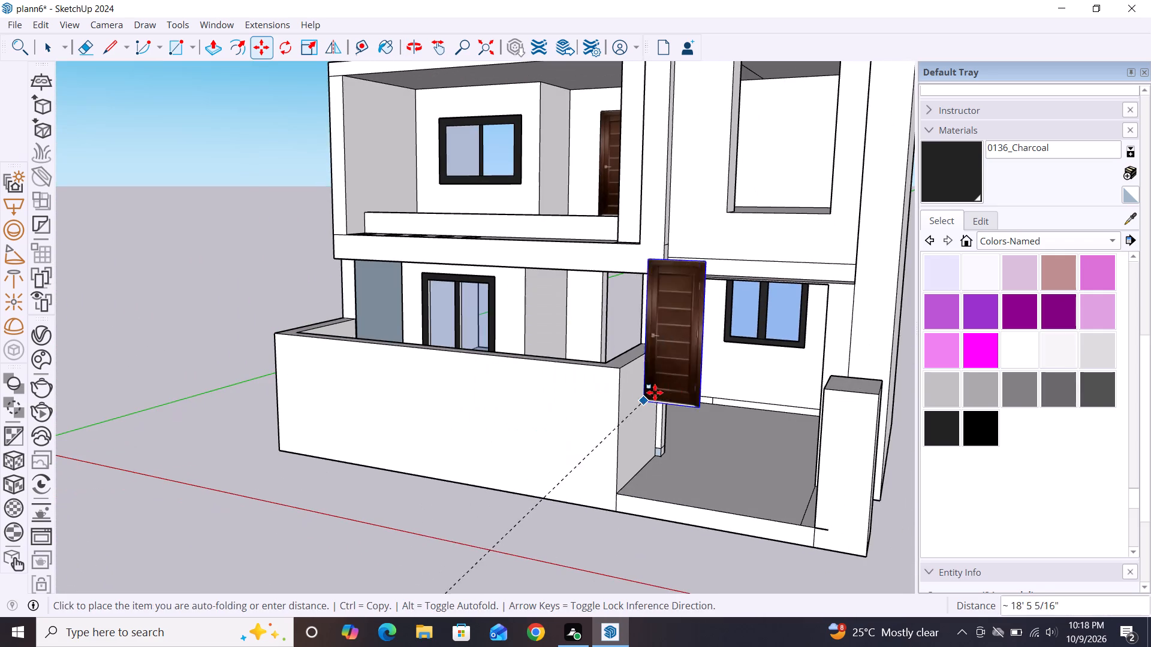
scroll(704, 353, up, 15)
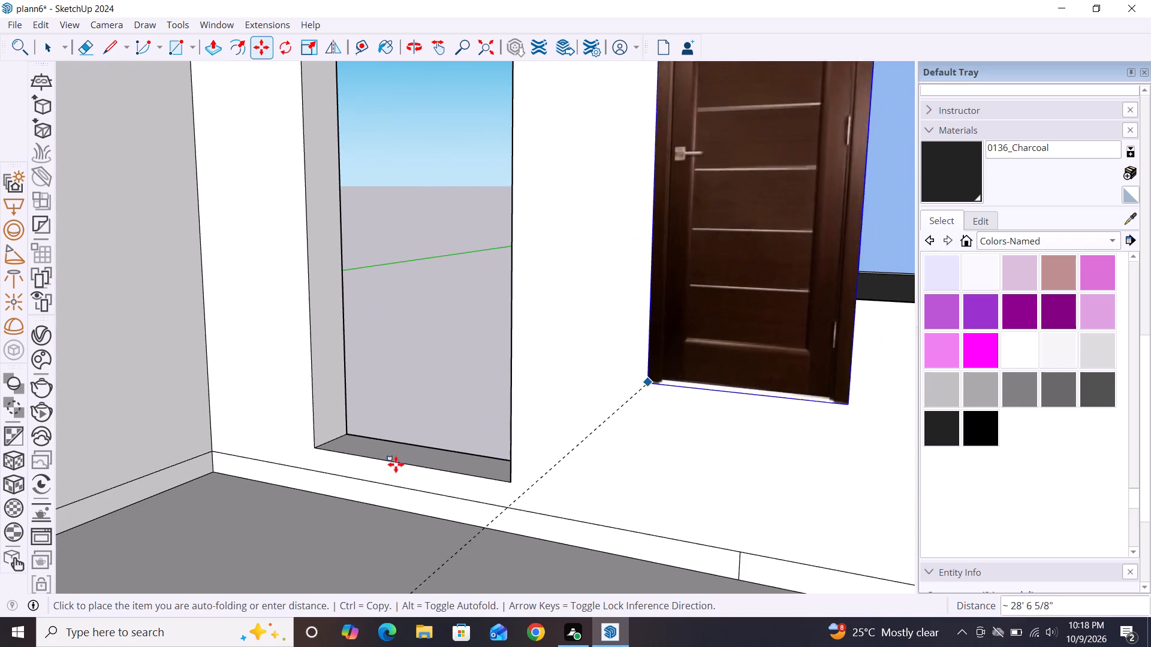
click(319, 451)
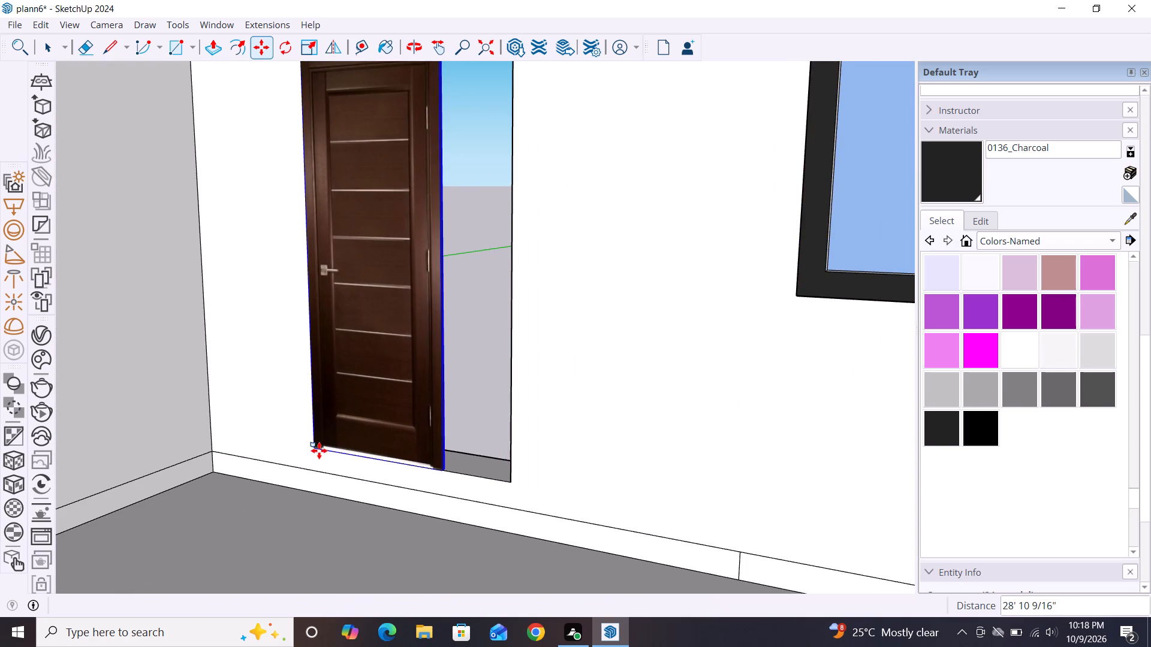
Widen the door by about 1.47 along the red axis to fill the width of the ground-floor opening.
scroll(319, 451, down, 3)
key(s)
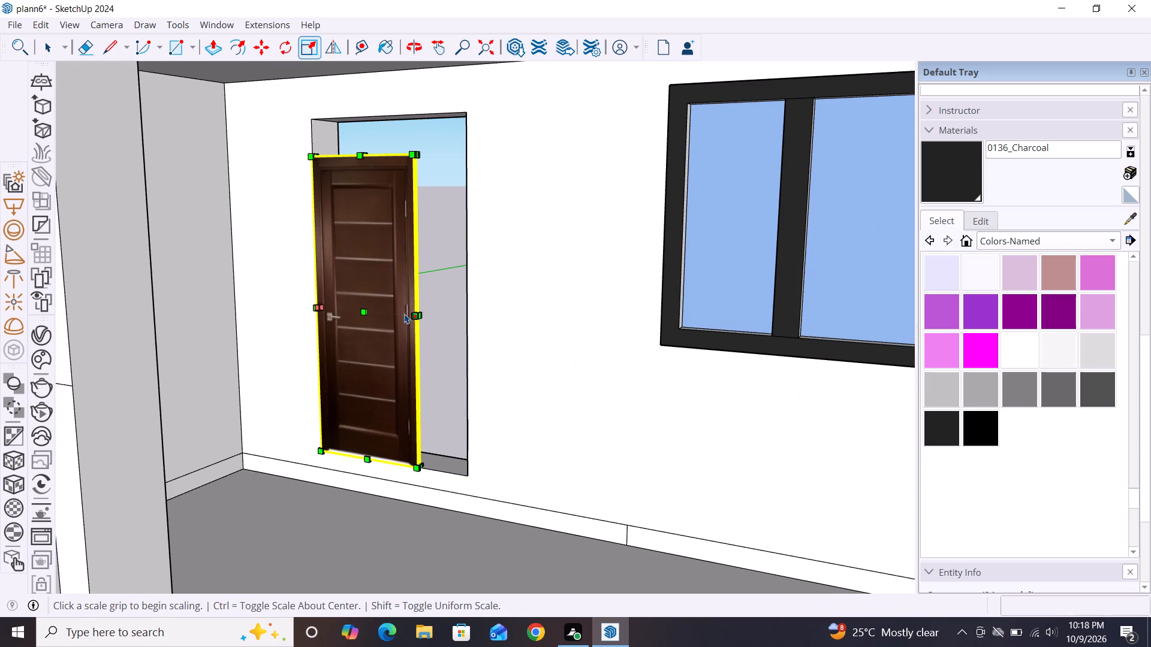
click(415, 313)
key(Escape)
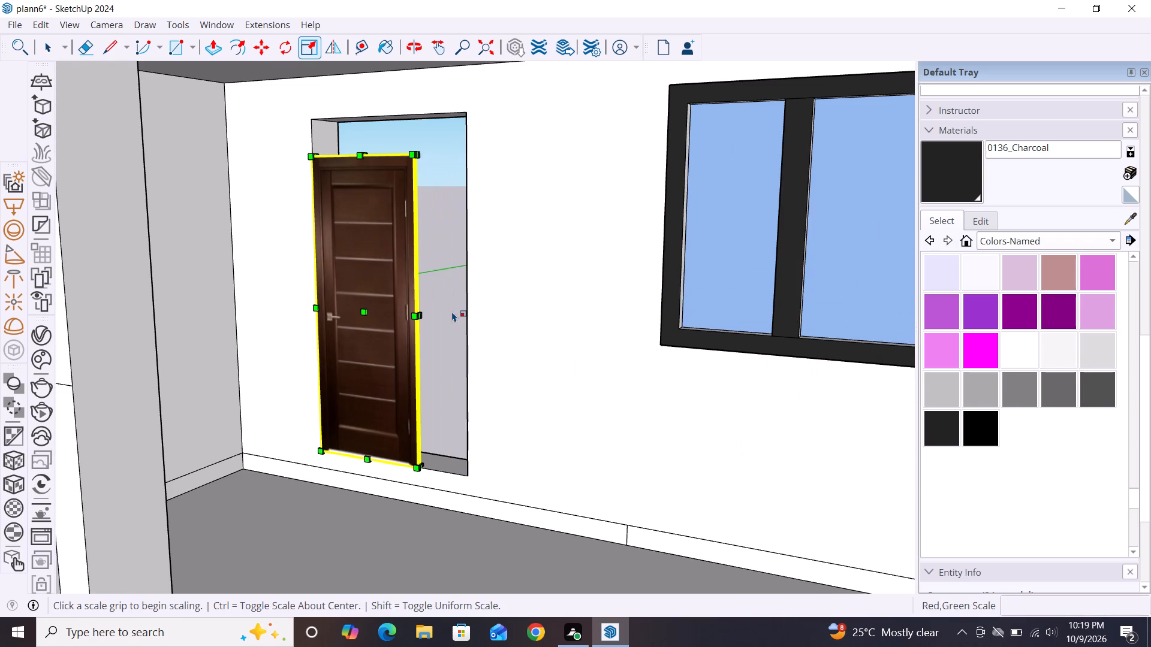
click(414, 315)
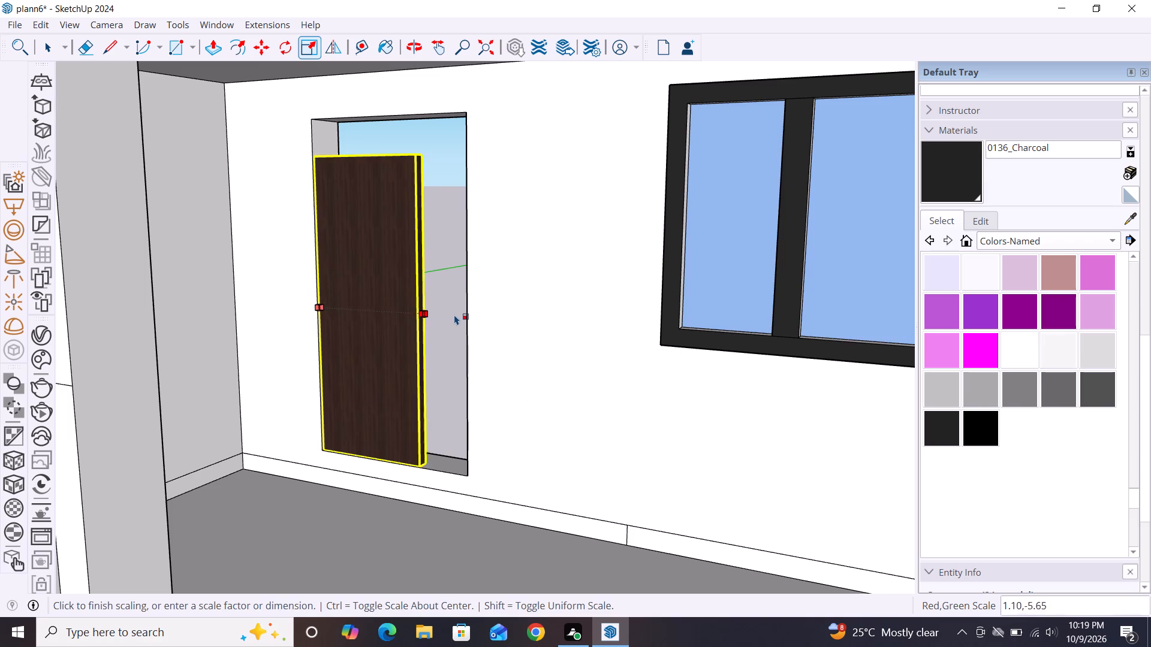
click(469, 318)
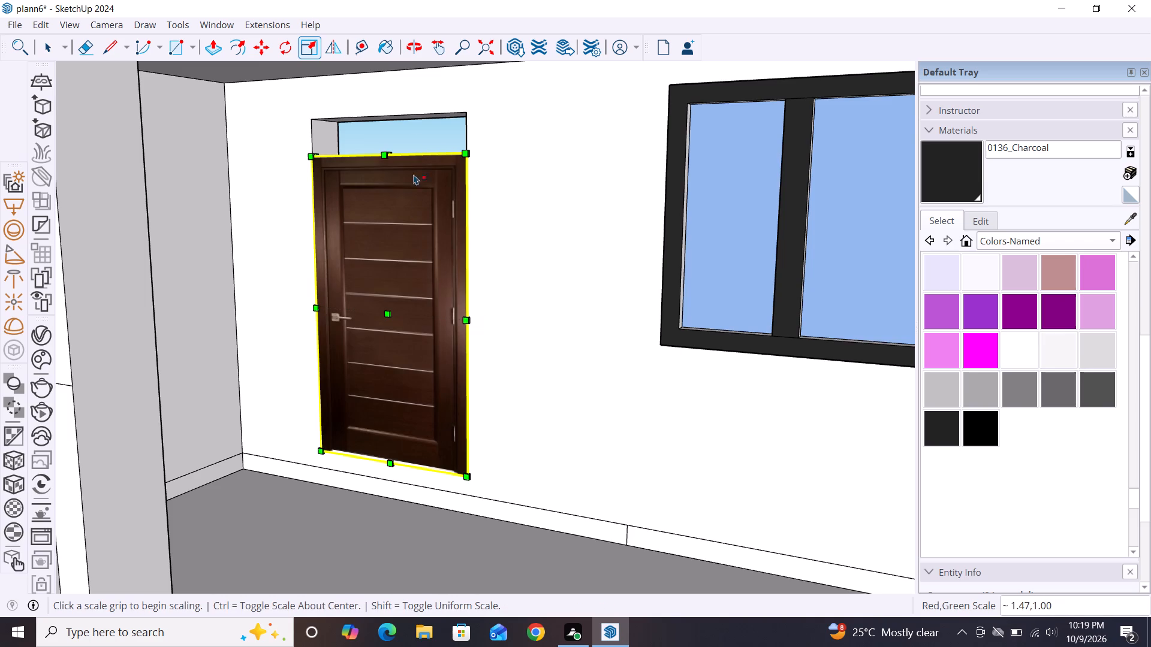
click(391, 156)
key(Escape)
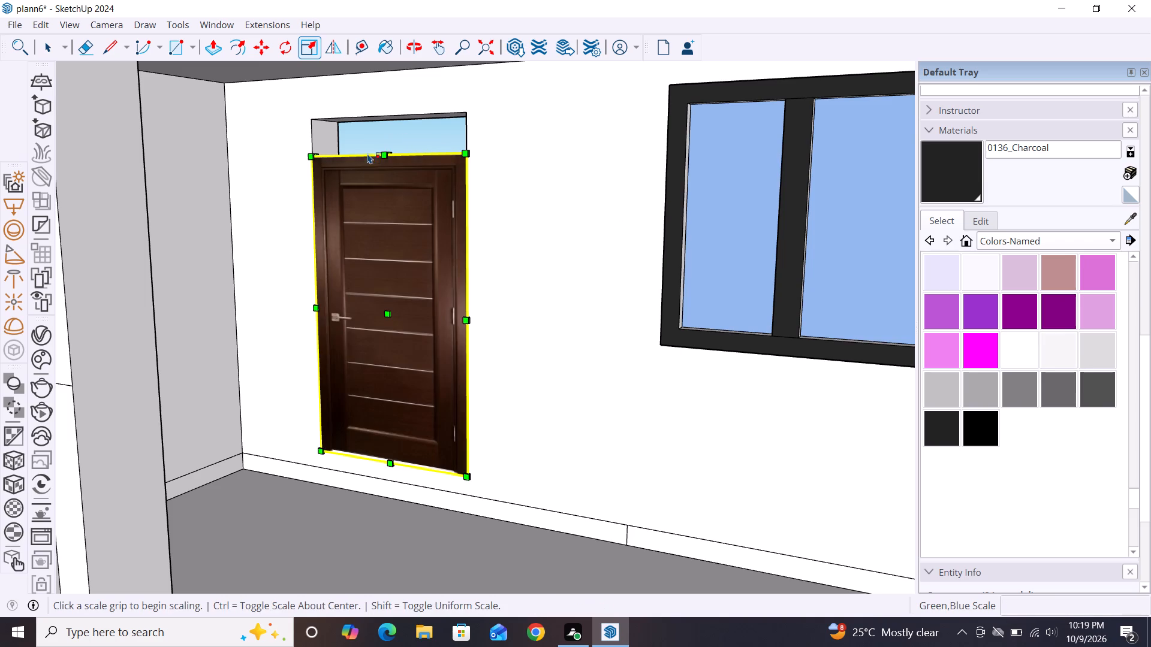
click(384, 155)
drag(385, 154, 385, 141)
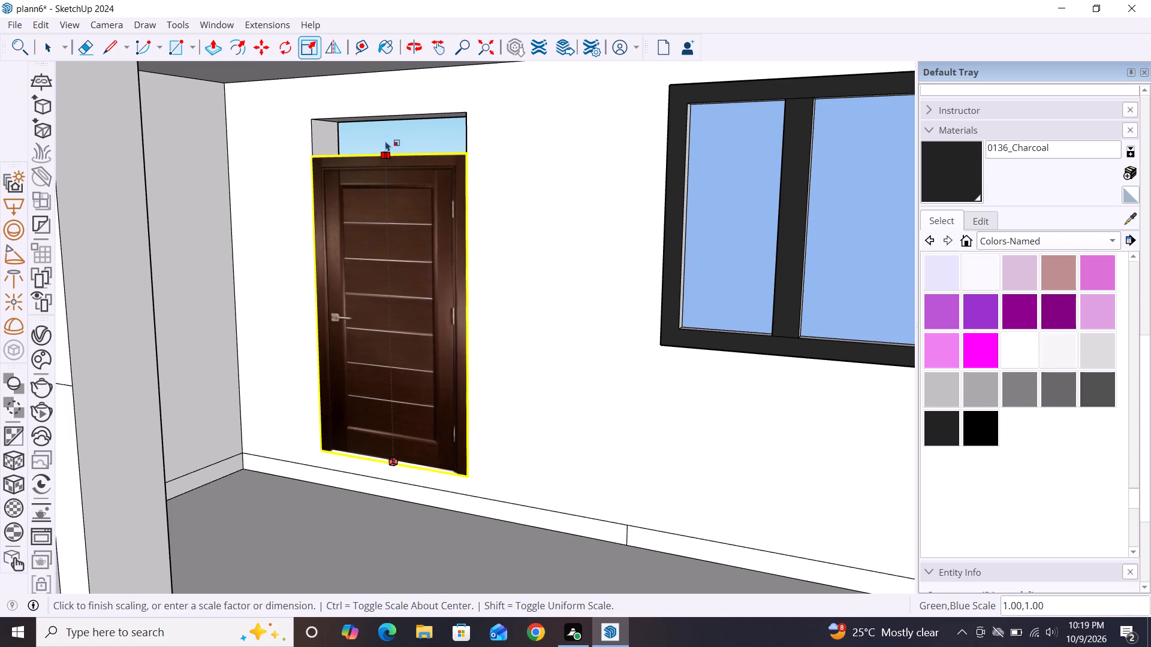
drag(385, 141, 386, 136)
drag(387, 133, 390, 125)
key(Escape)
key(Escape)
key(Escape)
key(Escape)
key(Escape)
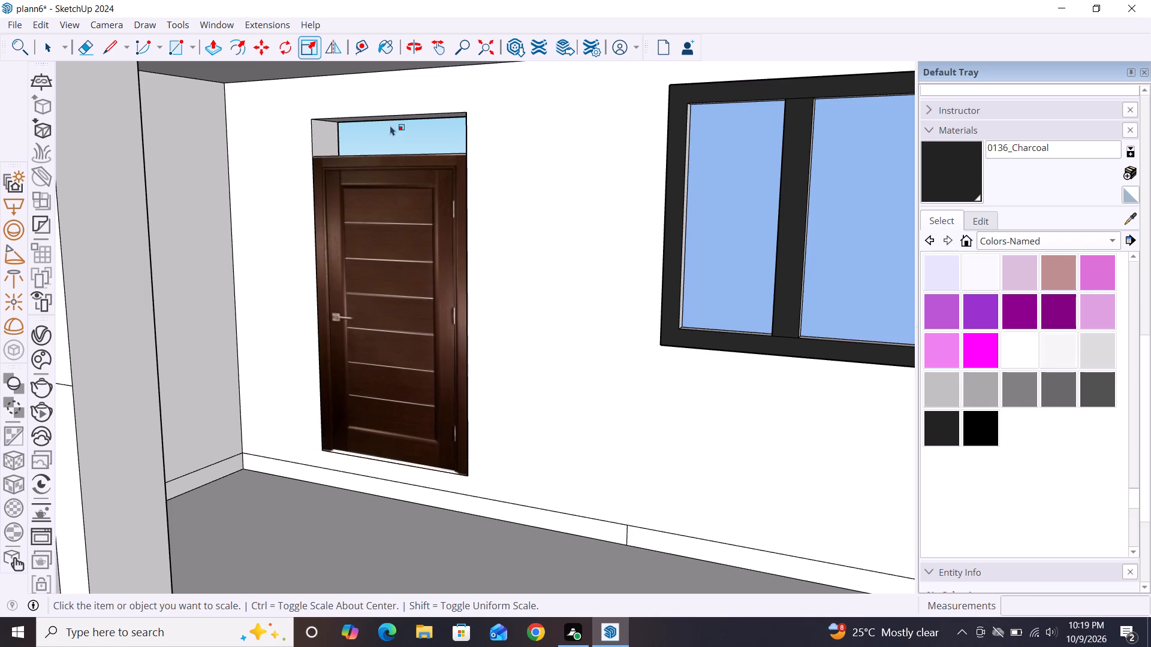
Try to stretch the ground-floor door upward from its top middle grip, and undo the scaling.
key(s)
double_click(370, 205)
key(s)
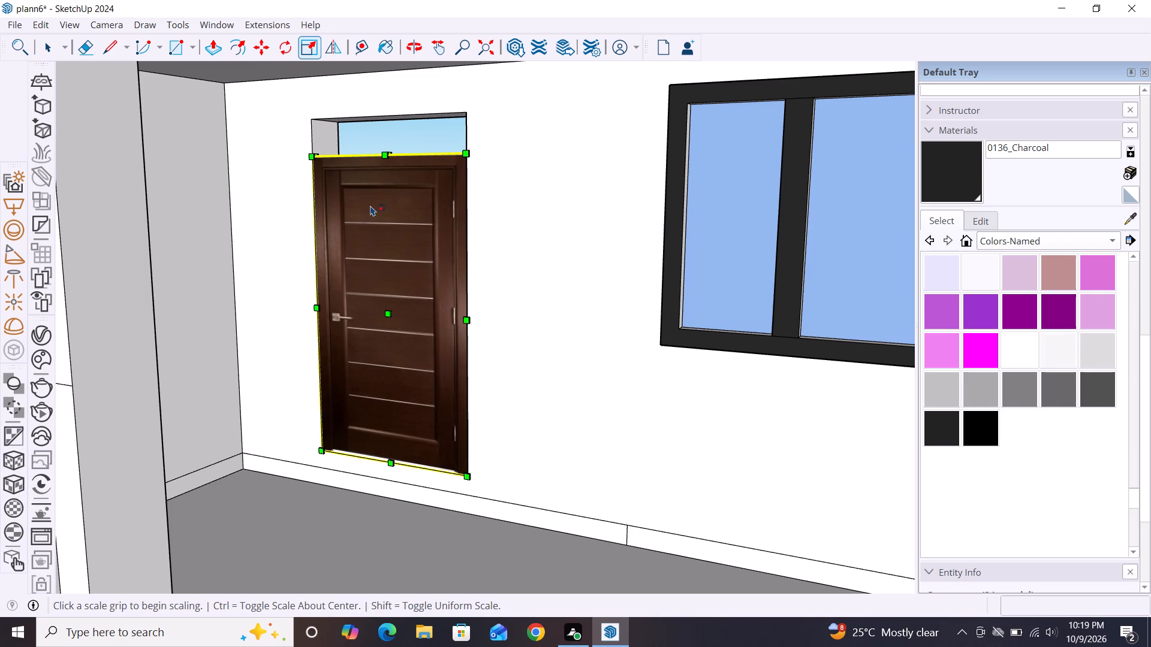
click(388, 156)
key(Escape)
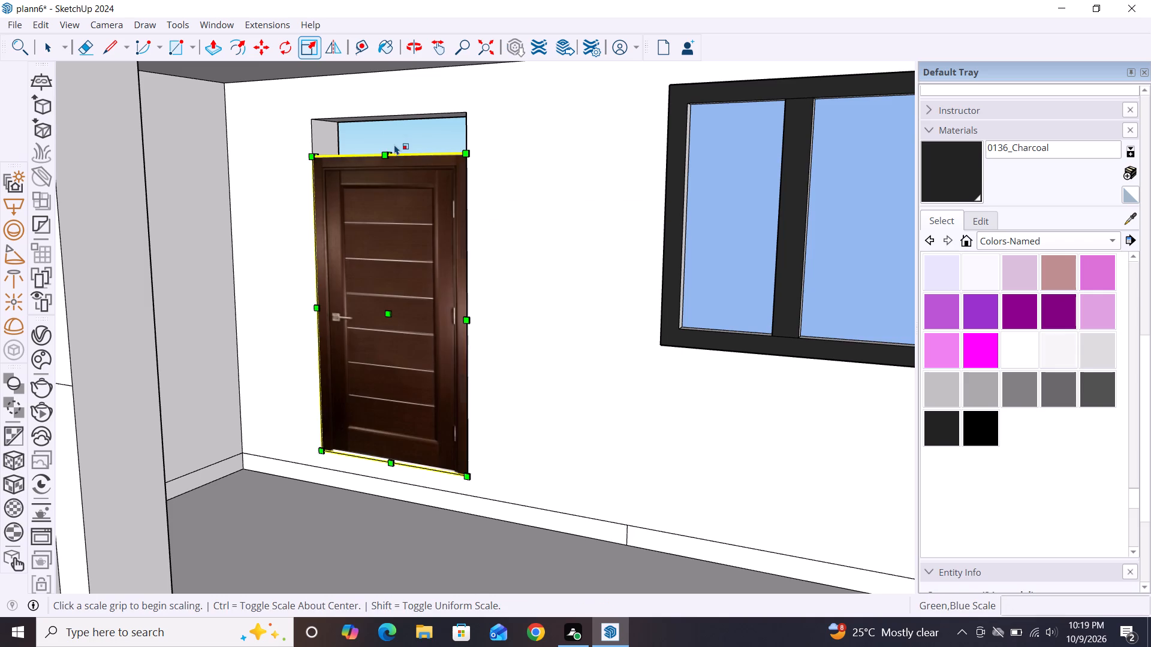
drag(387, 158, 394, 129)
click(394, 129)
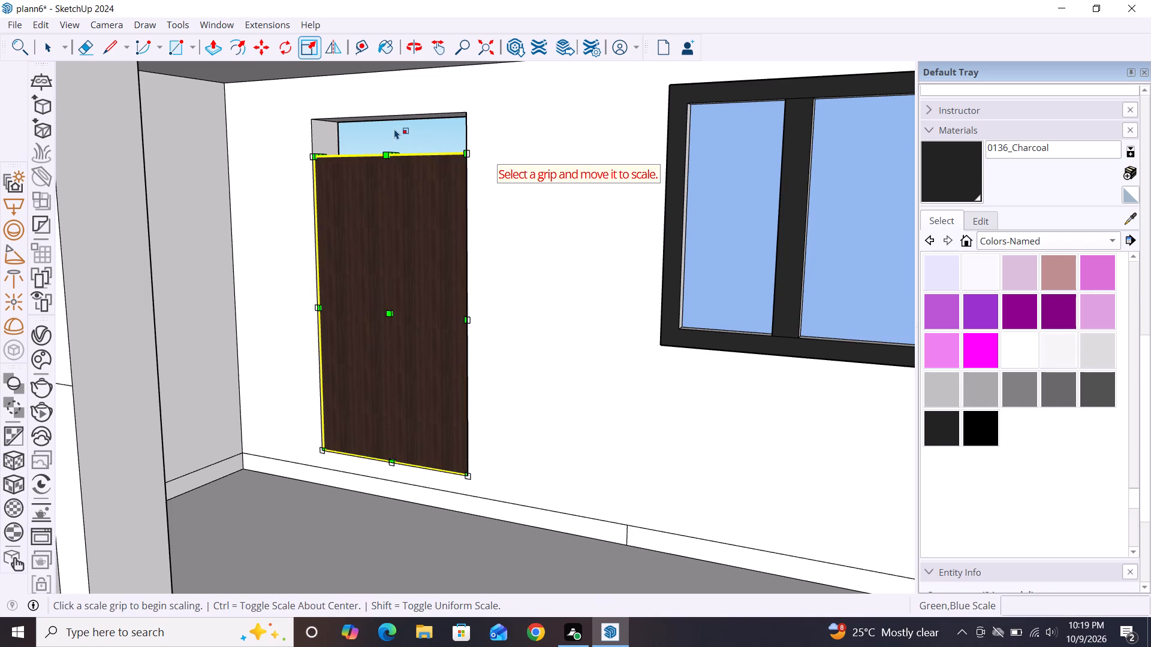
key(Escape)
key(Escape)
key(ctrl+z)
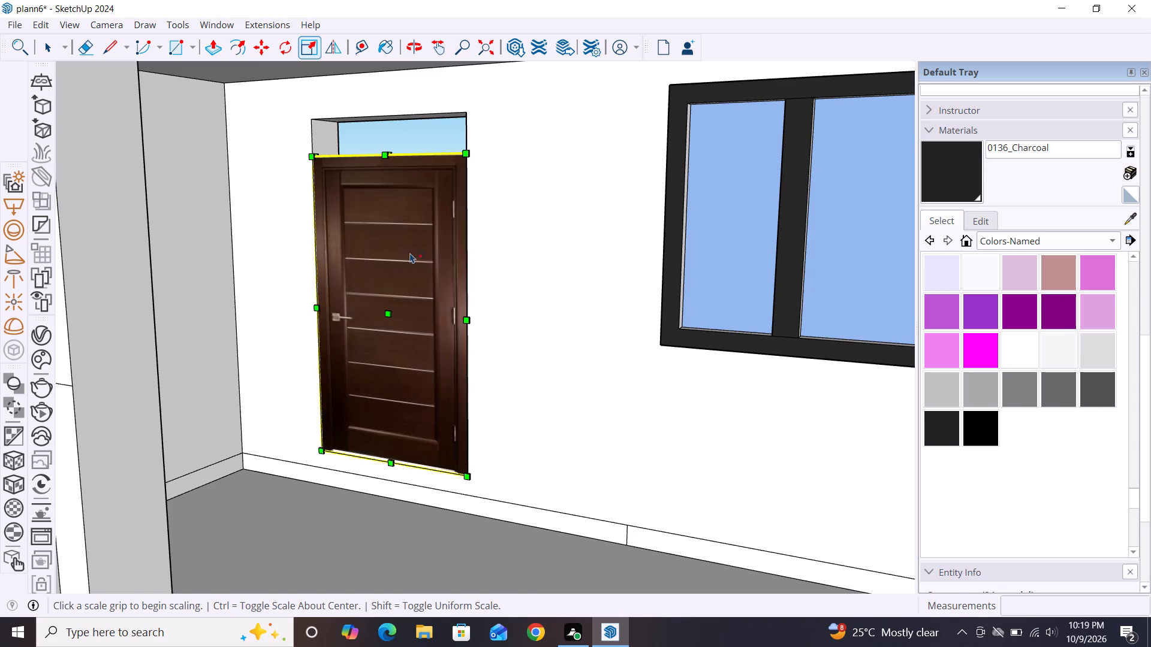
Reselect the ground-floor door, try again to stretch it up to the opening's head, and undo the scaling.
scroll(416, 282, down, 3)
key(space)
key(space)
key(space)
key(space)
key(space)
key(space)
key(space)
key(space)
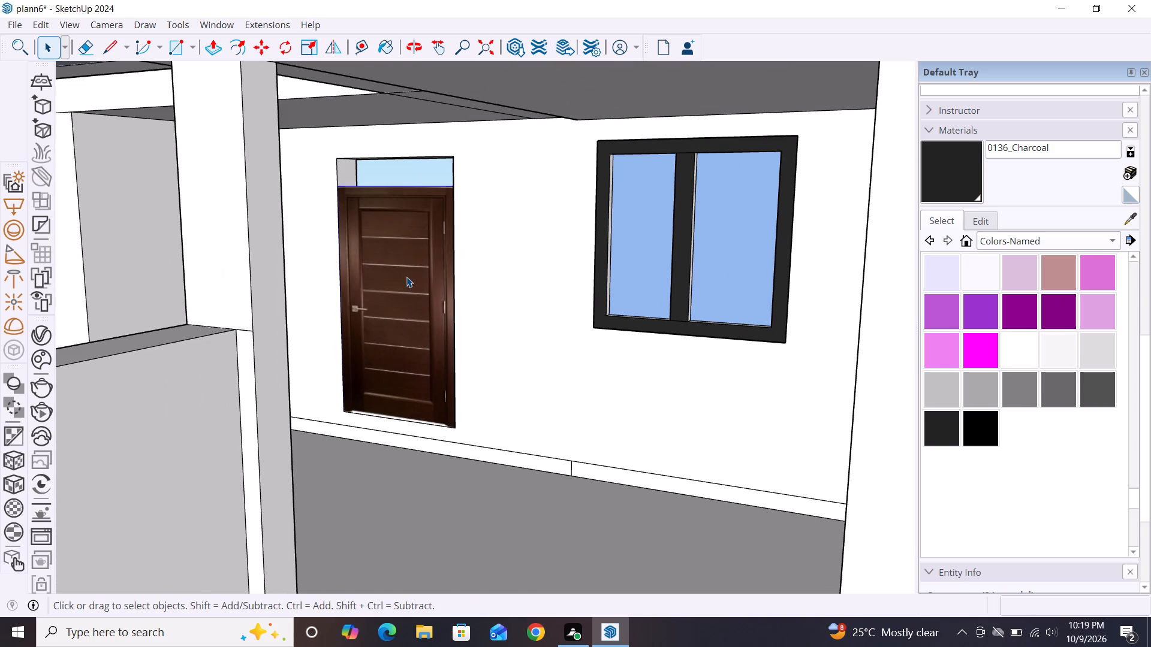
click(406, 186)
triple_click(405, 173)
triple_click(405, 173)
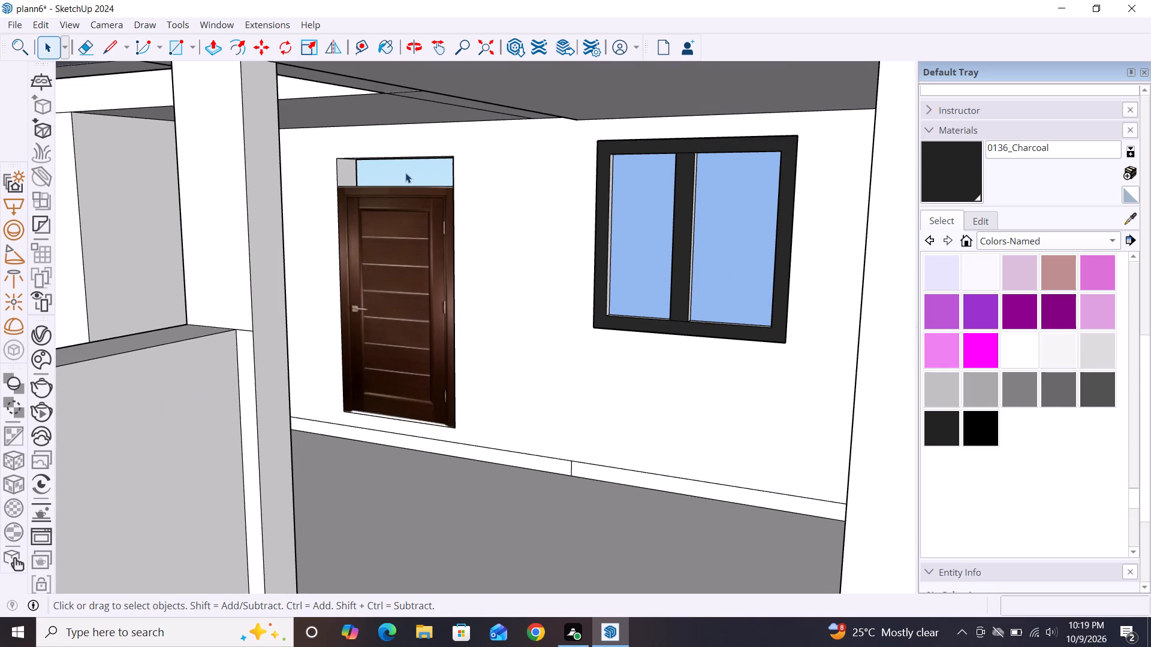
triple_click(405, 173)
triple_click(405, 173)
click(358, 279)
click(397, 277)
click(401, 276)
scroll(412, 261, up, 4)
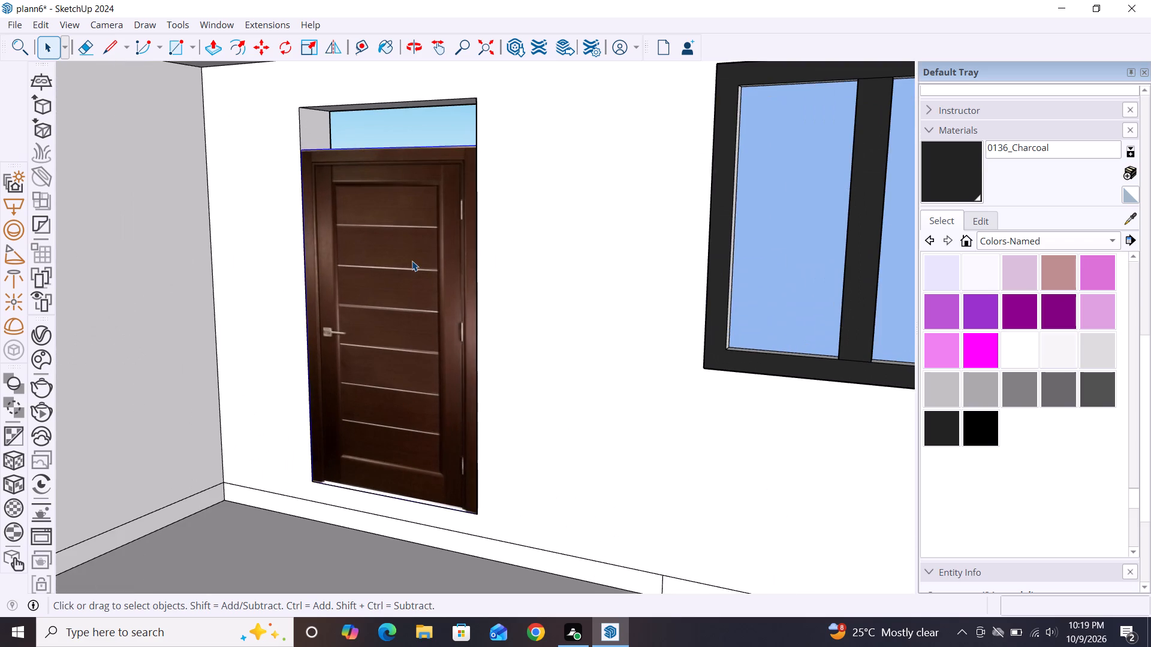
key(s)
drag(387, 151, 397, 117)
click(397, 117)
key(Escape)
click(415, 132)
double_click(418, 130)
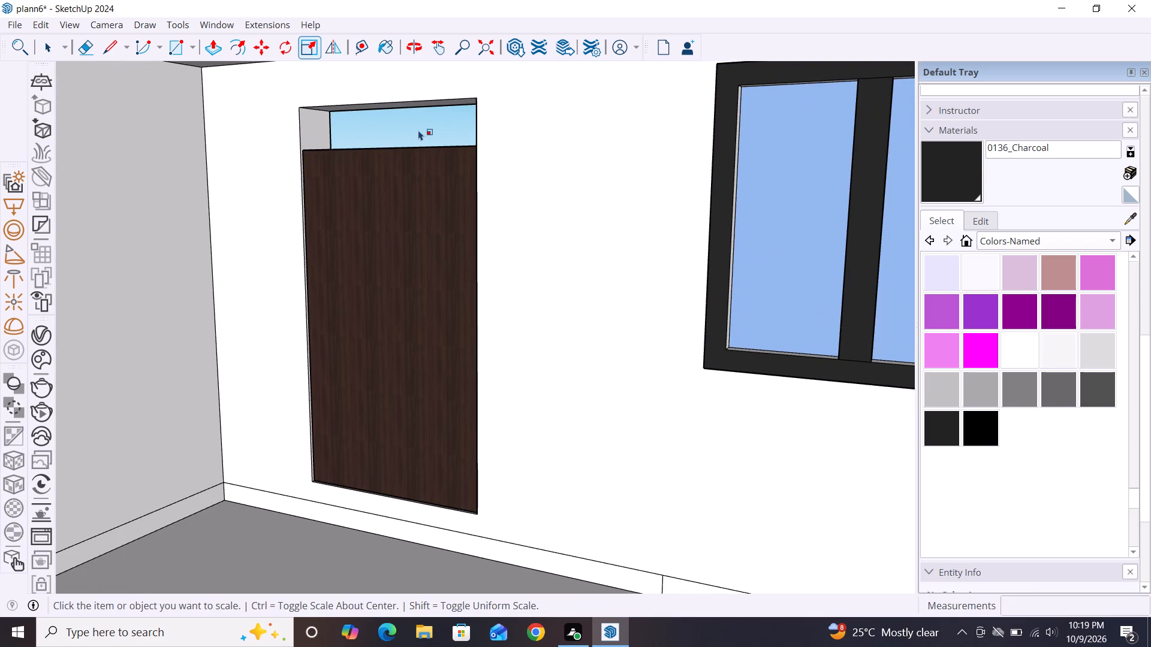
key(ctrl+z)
Scale the ground-floor door up to the top of its opening, about 1.61 along green and 1.12 along blue.
middle_drag(349, 291, 589, 280)
click(421, 288)
key(s)
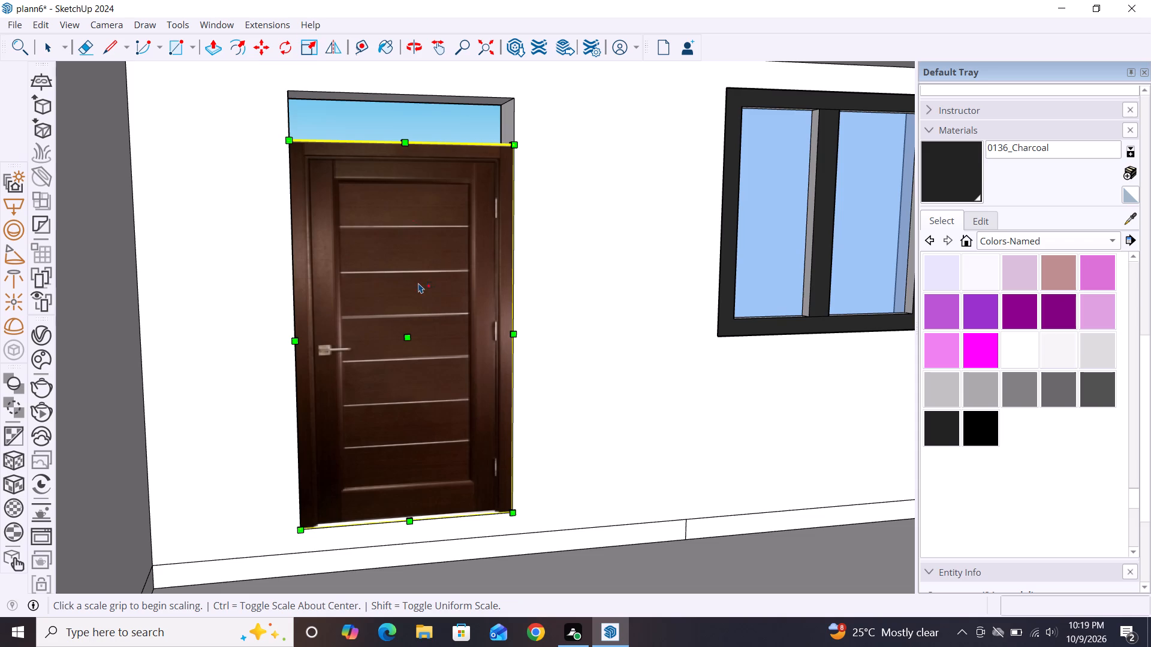
click(405, 144)
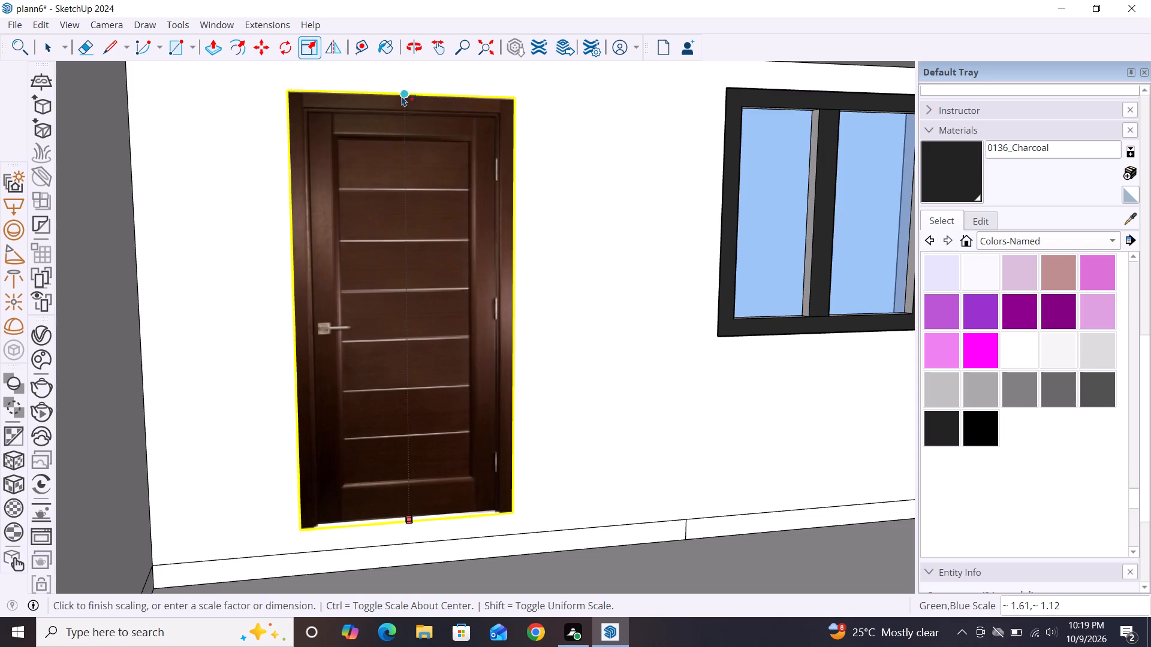
click(402, 96)
key(space)
Examine the whole front facade with its fitted upper- and ground-floor doors from several angles.
scroll(374, 323, down, 6)
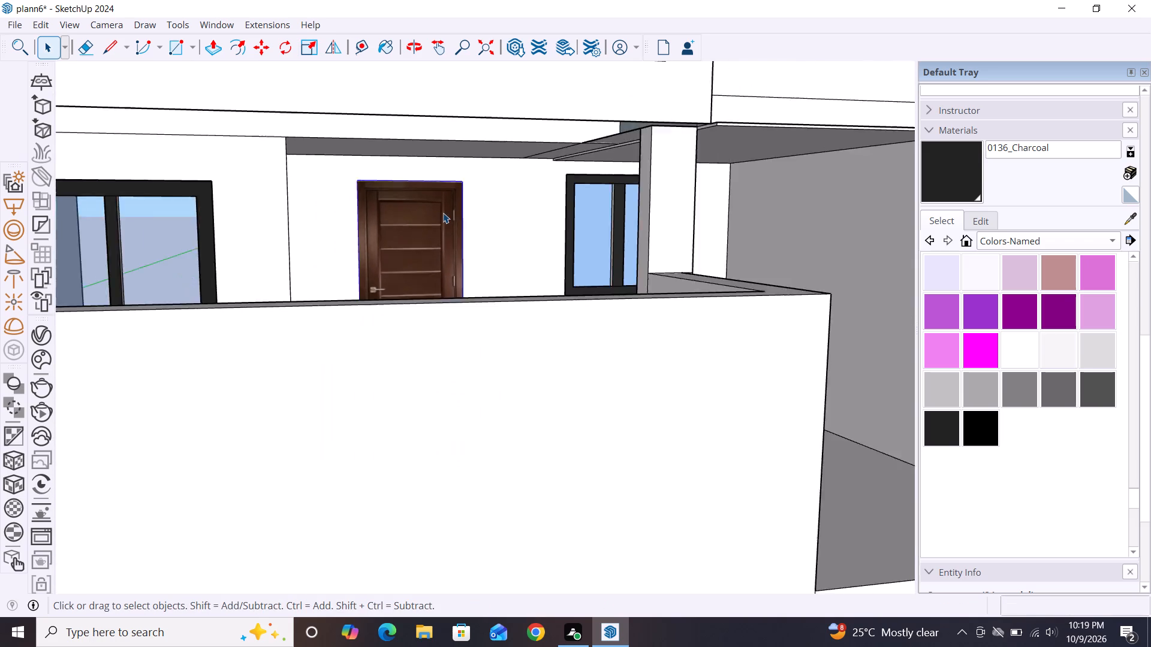
scroll(443, 213, down, 15)
click(640, 388)
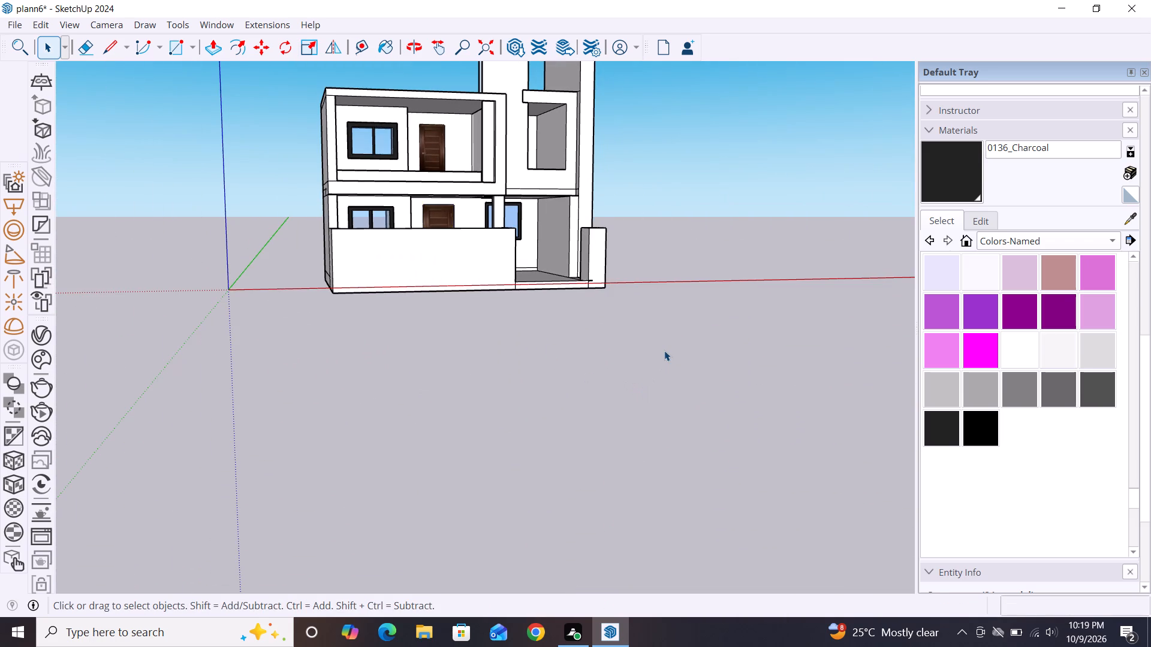
scroll(664, 349, up, 3)
middle_drag(664, 349, 496, 386)
scroll(541, 362, down, 3)
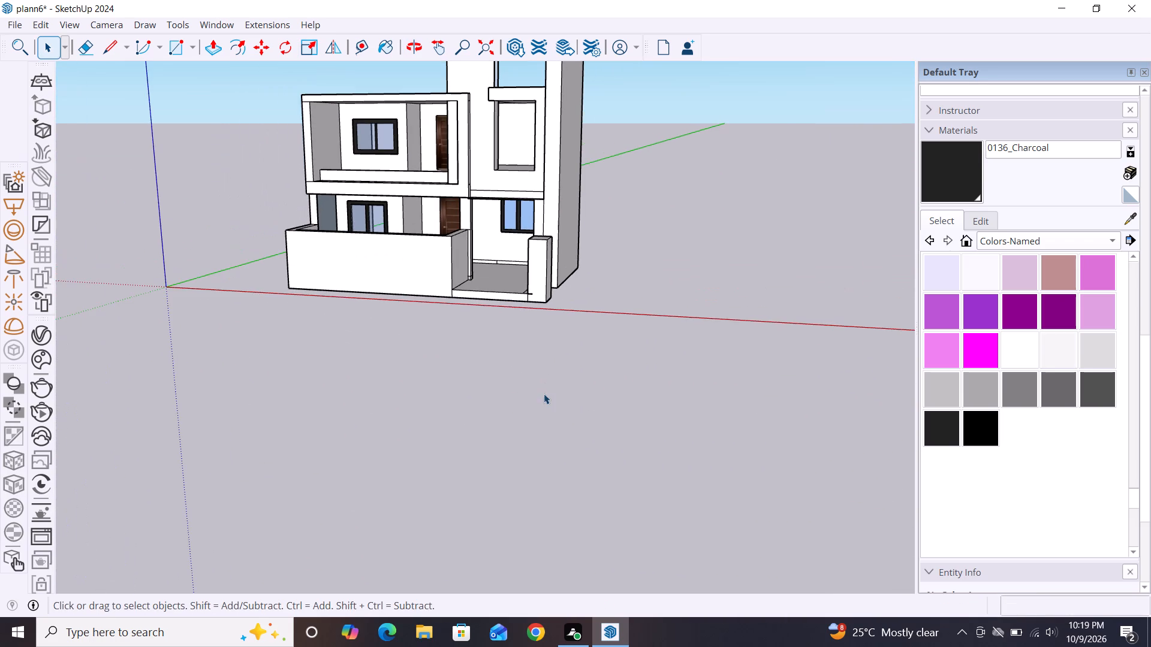
middle_drag(549, 397, 644, 391)
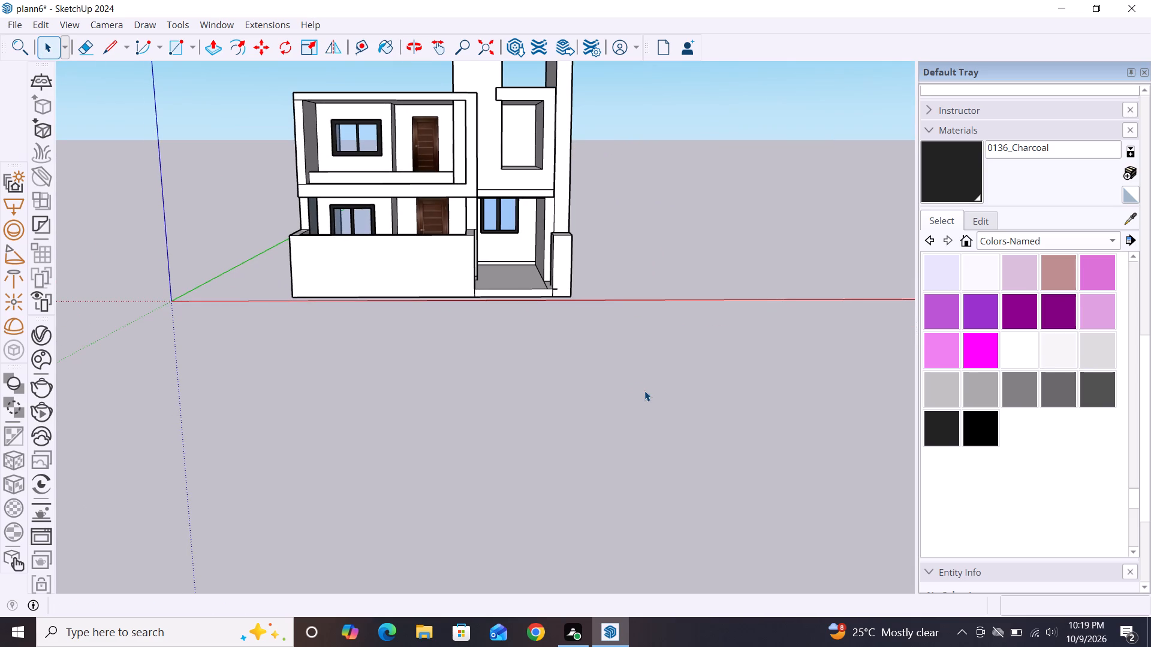
scroll(496, 168, up, 4)
scroll(557, 200, down, 5)
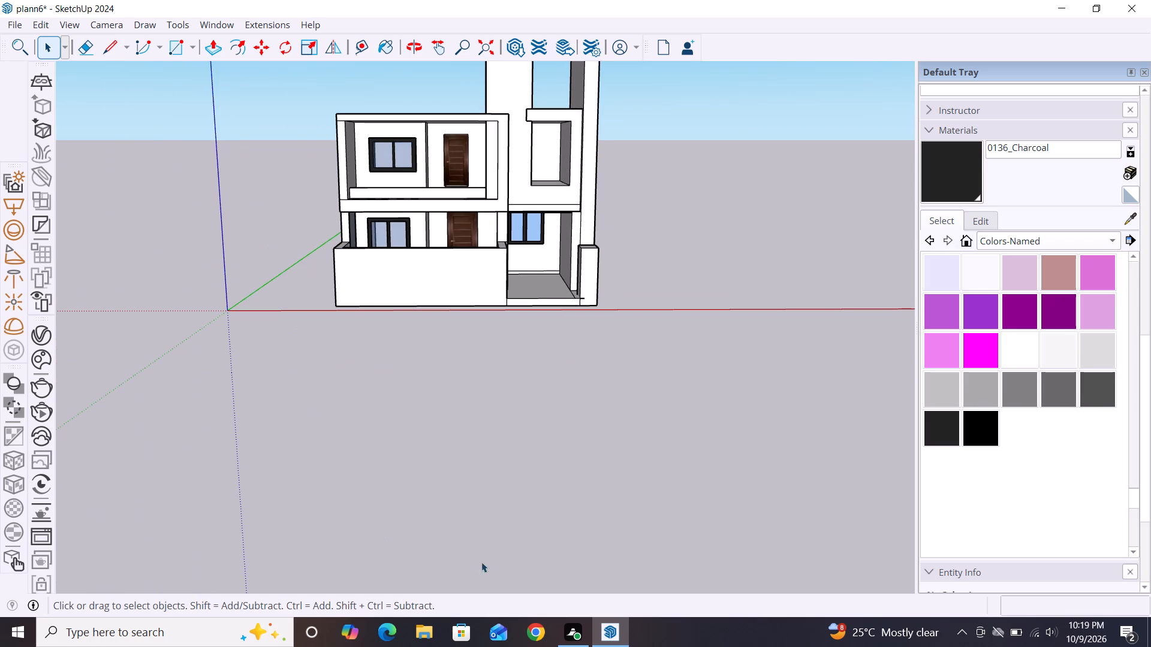
Switch to Chrome, search Google for "3dwarehouse sketchup" and open the 3D Warehouse site.
click(540, 631)
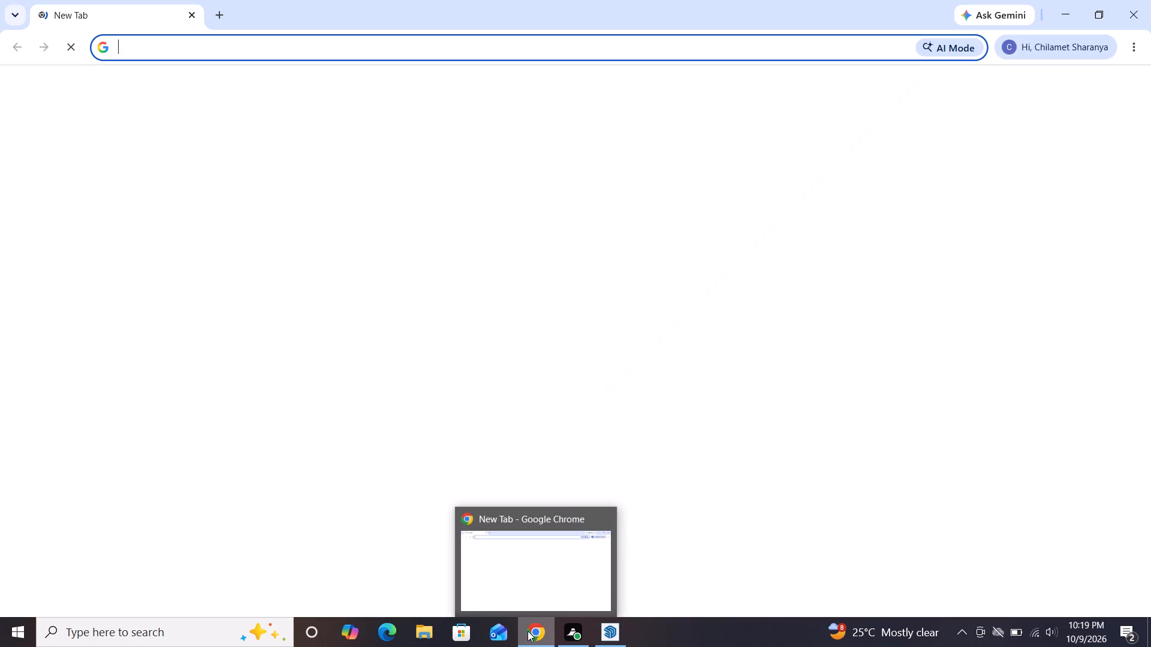
click(468, 269)
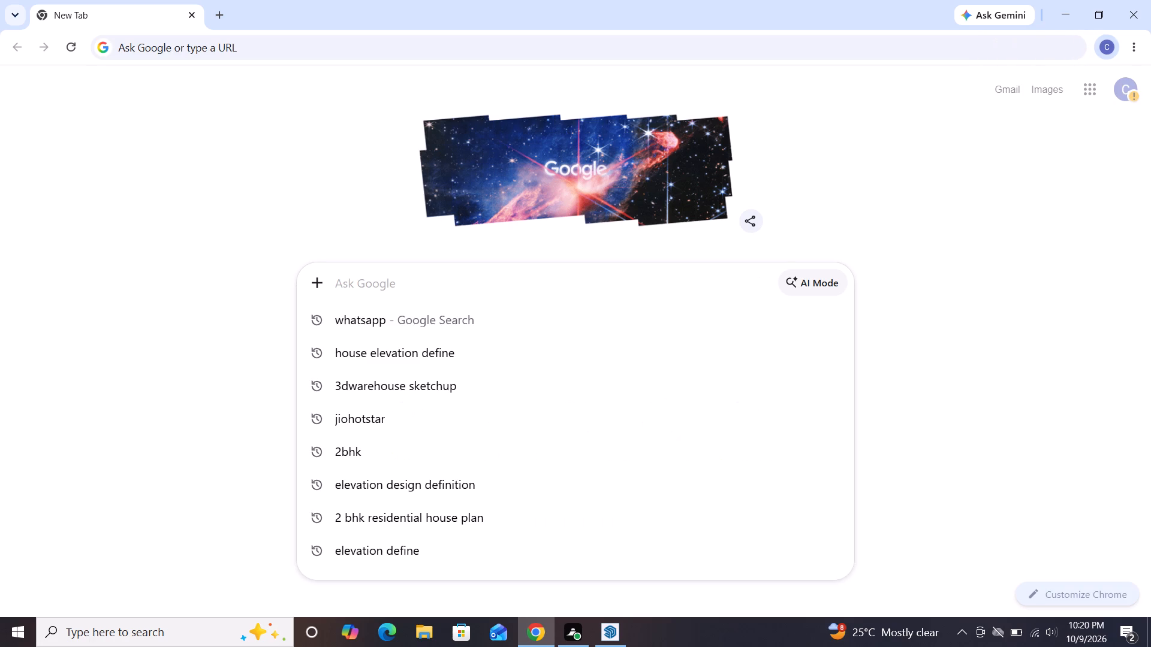
double_click(411, 393)
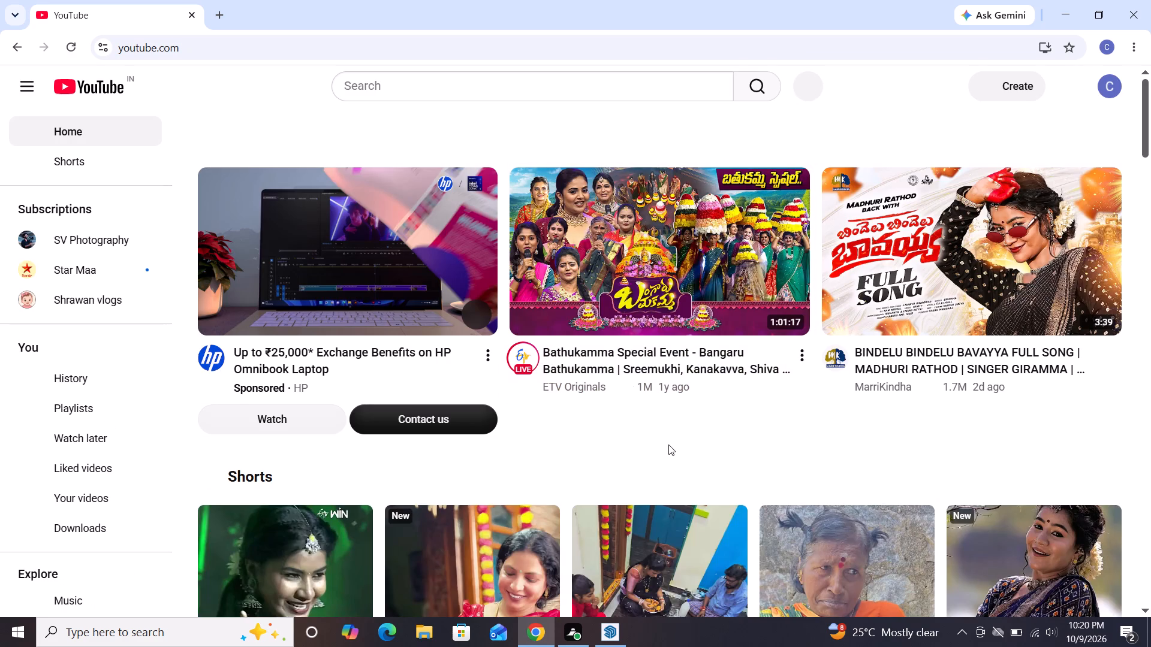
click(16, 49)
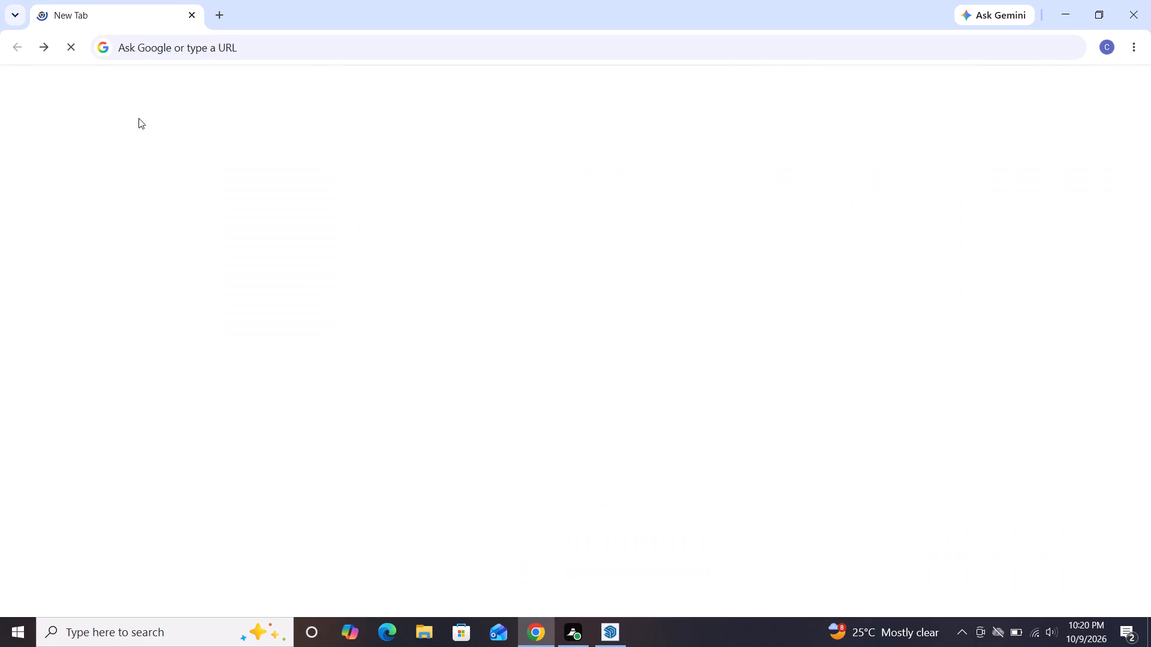
click(483, 279)
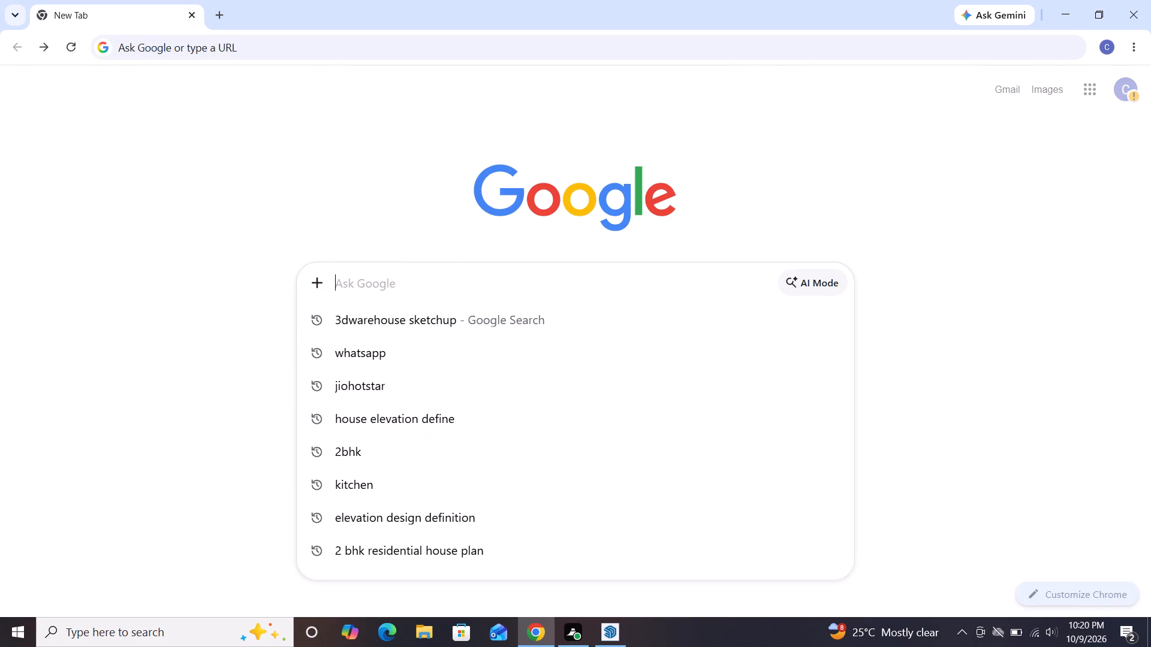
click(415, 329)
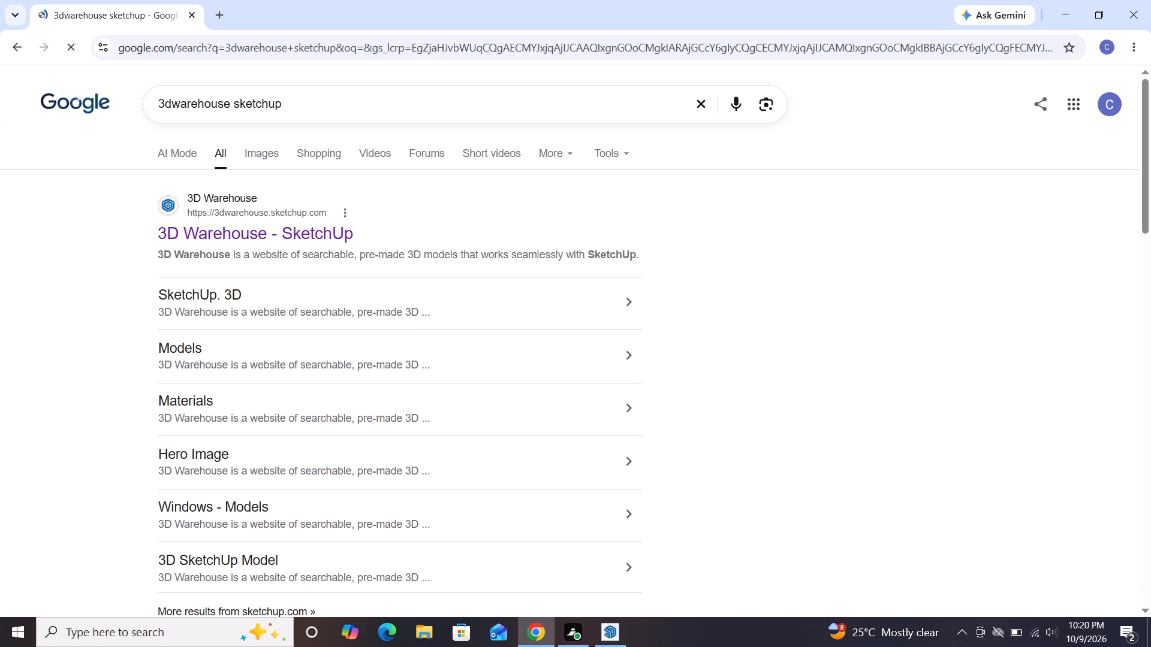
click(230, 237)
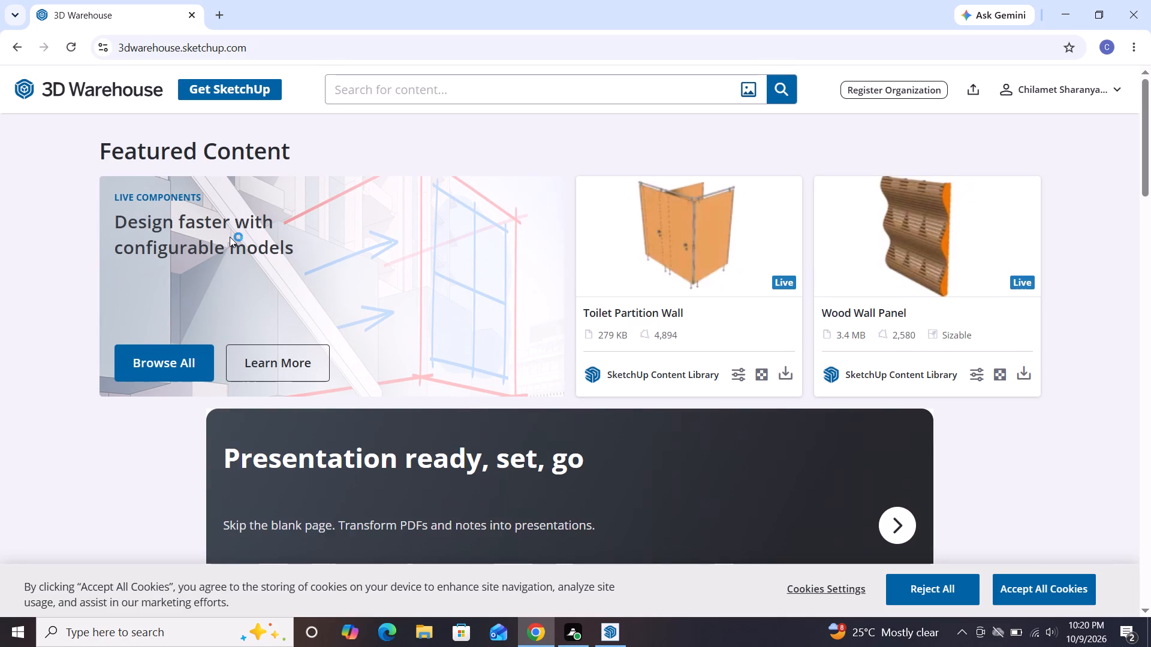
Search 3D Warehouse for "glass wall".
double_click(461, 93)
text(glass)
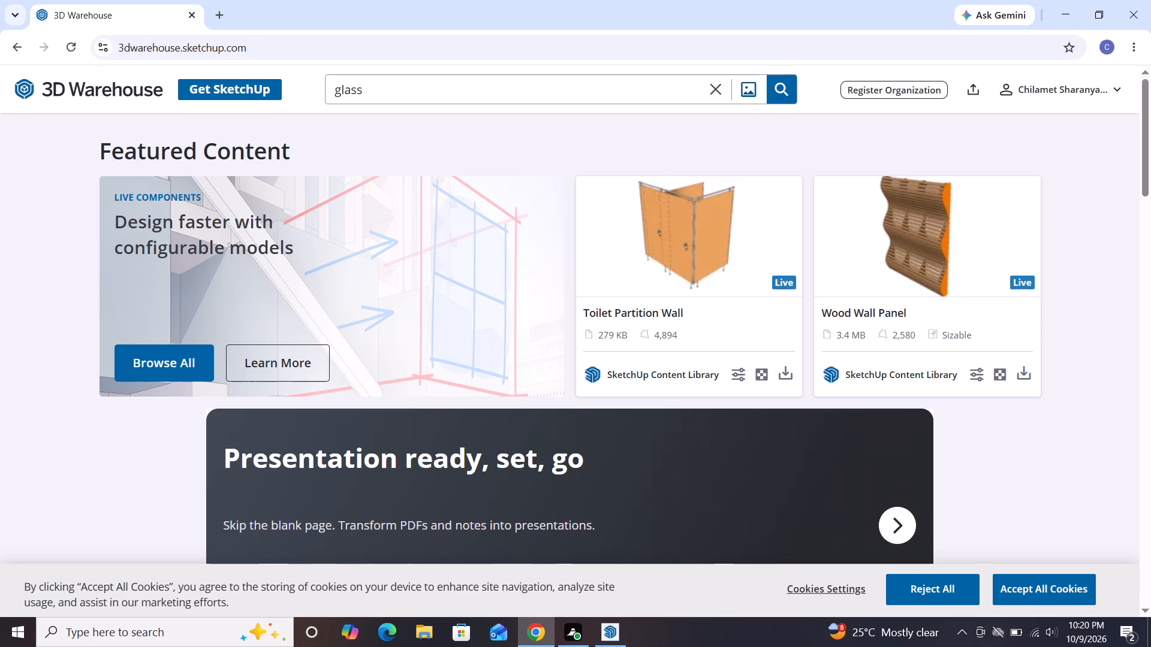
key(space)
text(wall)
key(Return)
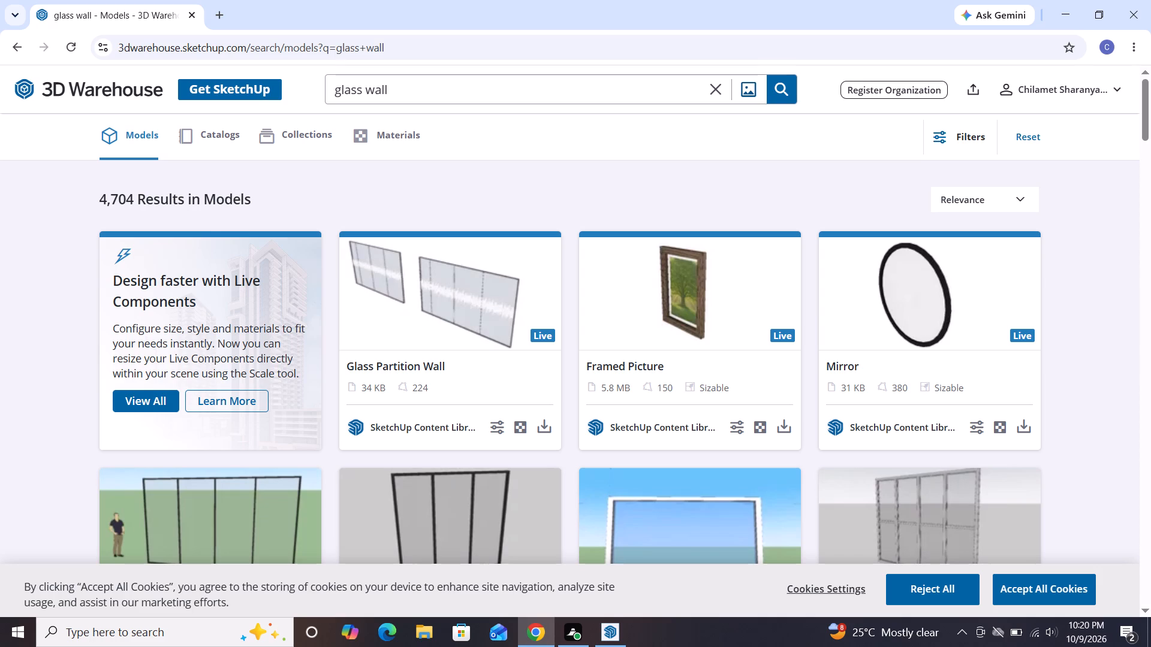
Browse the glass wall models and download the 18 KB white-framed Glass Wall with a single blue pane.
scroll(677, 292, down, 2)
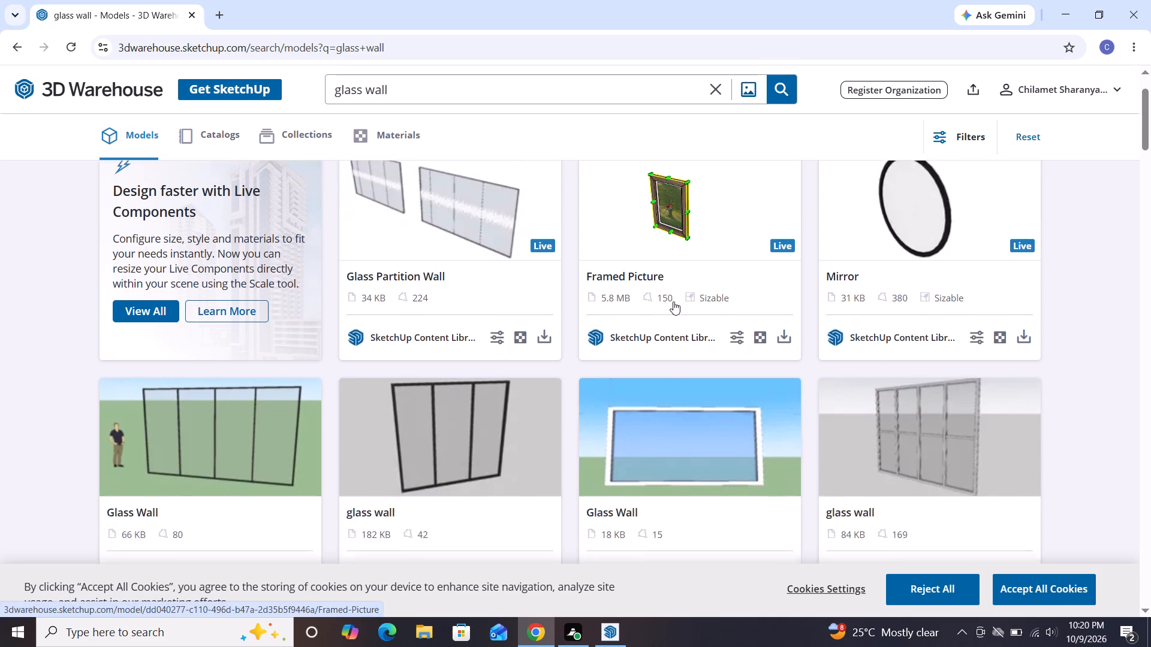
scroll(673, 301, down, 2)
scroll(760, 347, down, 2)
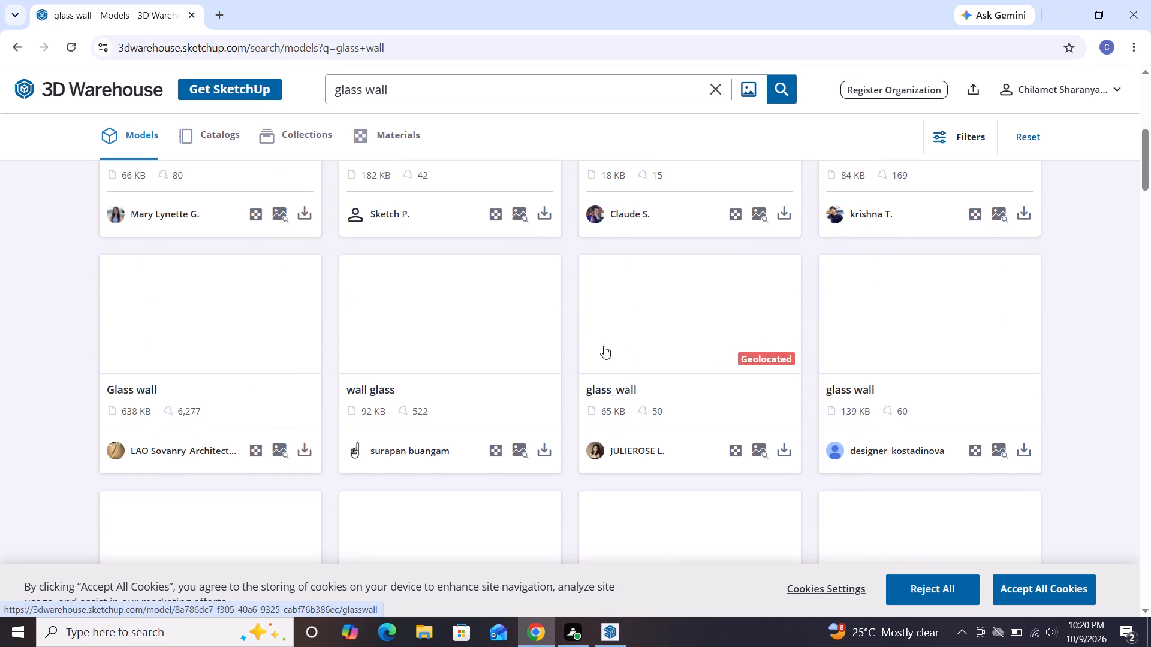
scroll(598, 343, down, 3)
scroll(599, 344, up, 4)
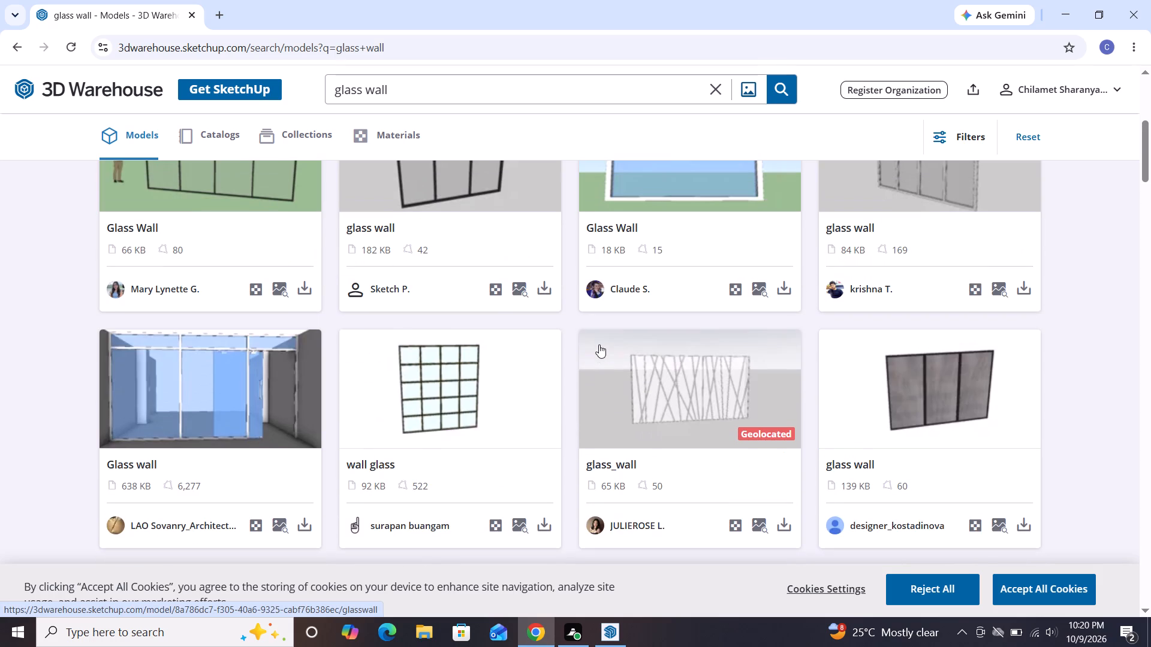
scroll(676, 365, down, 2)
scroll(682, 362, up, 4)
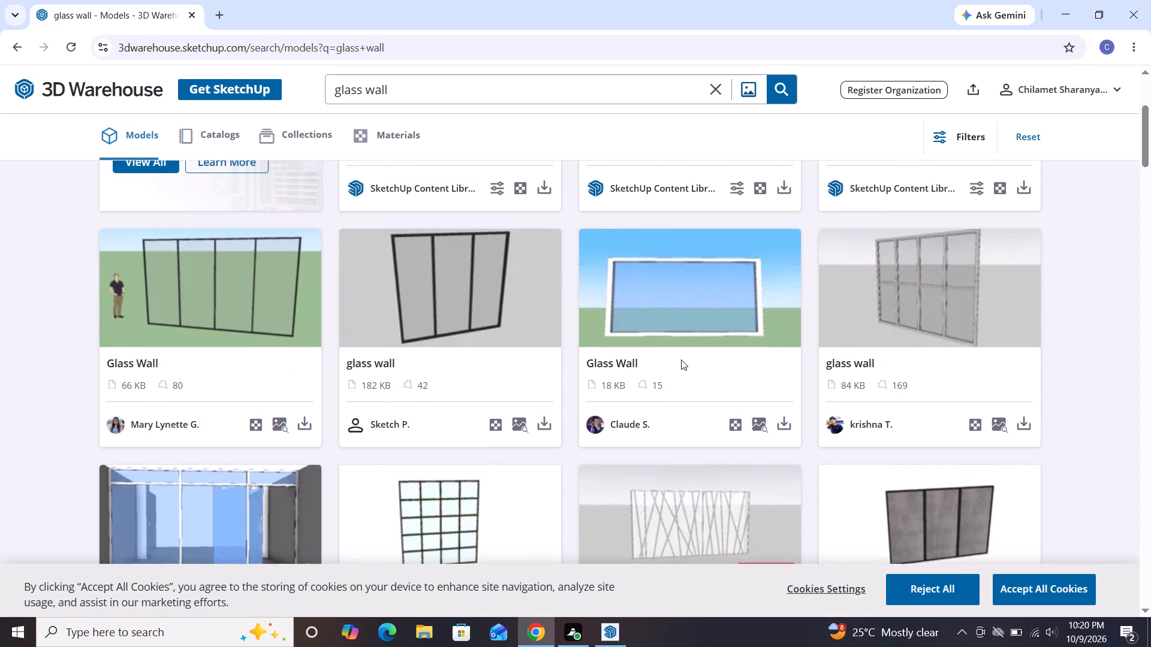
scroll(714, 329, down, 1)
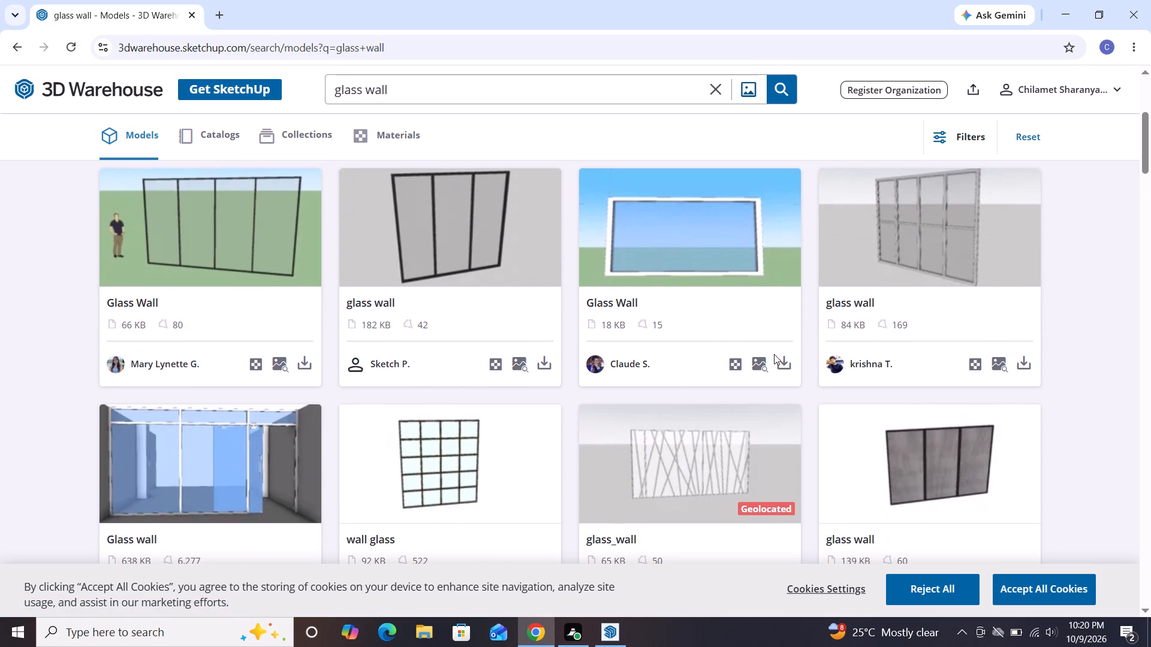
click(781, 363)
click(800, 397)
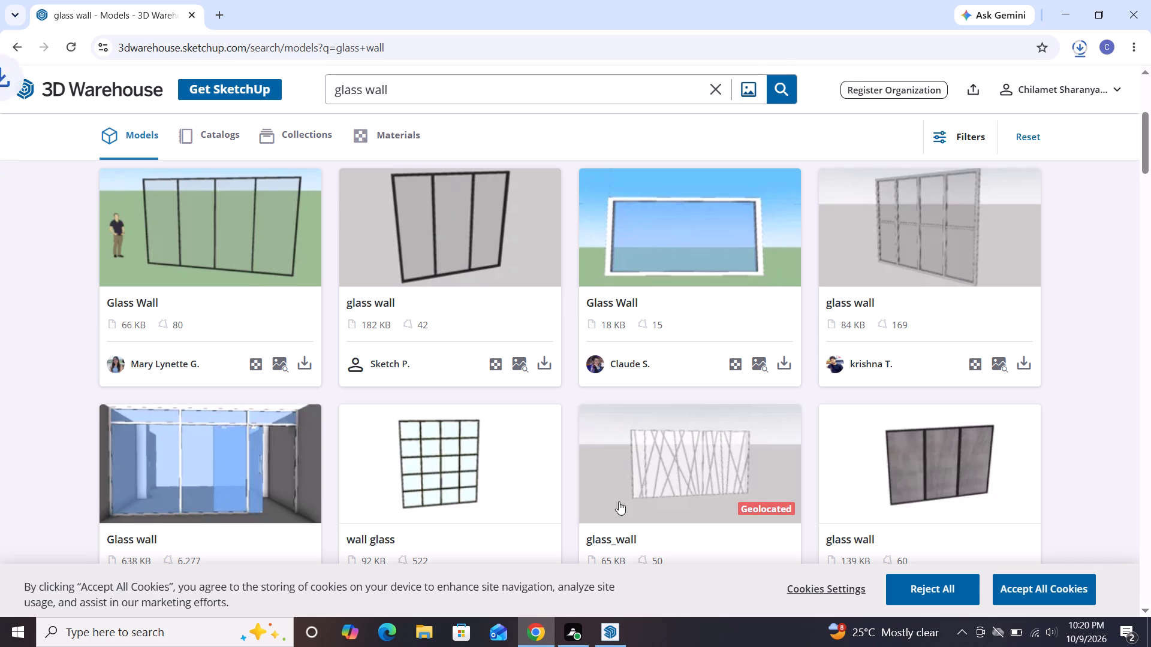
Switch to SketchUp, import the downloaded glass file and place it on the ground in front of the house.
click(614, 637)
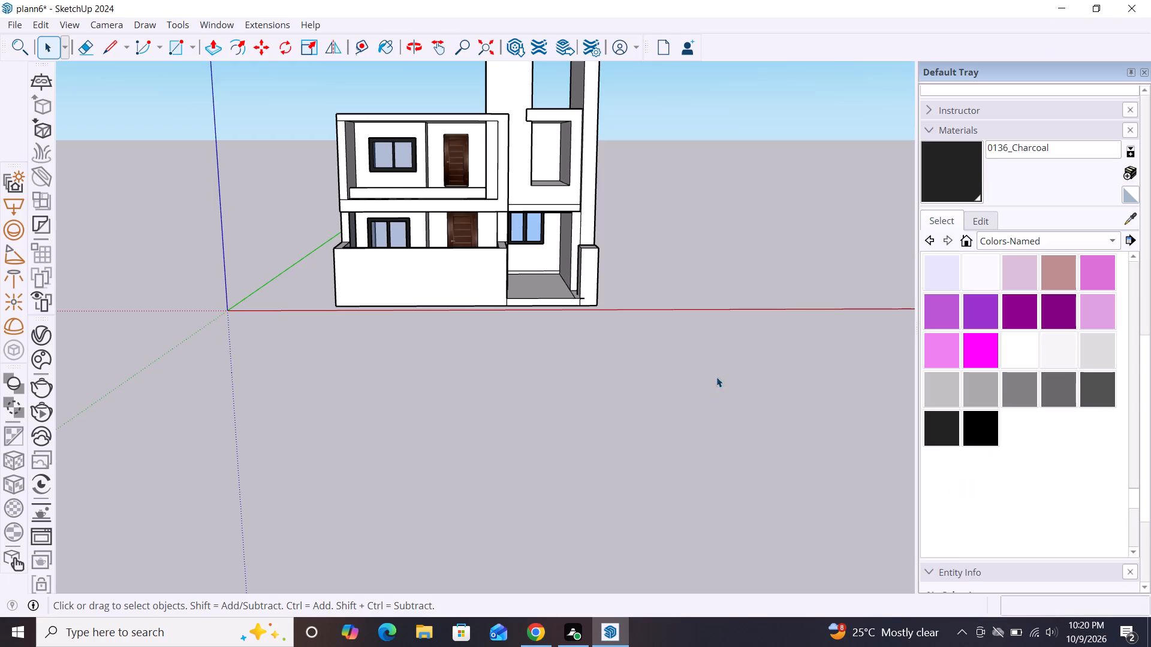
scroll(731, 334, down, 4)
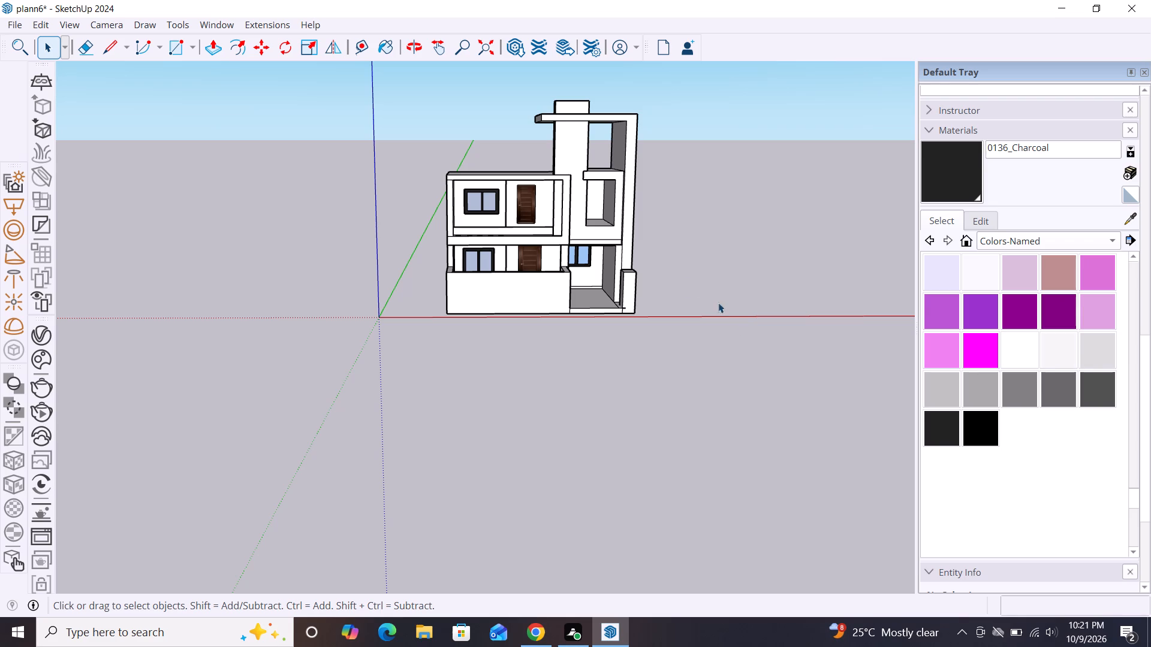
click(7, 23)
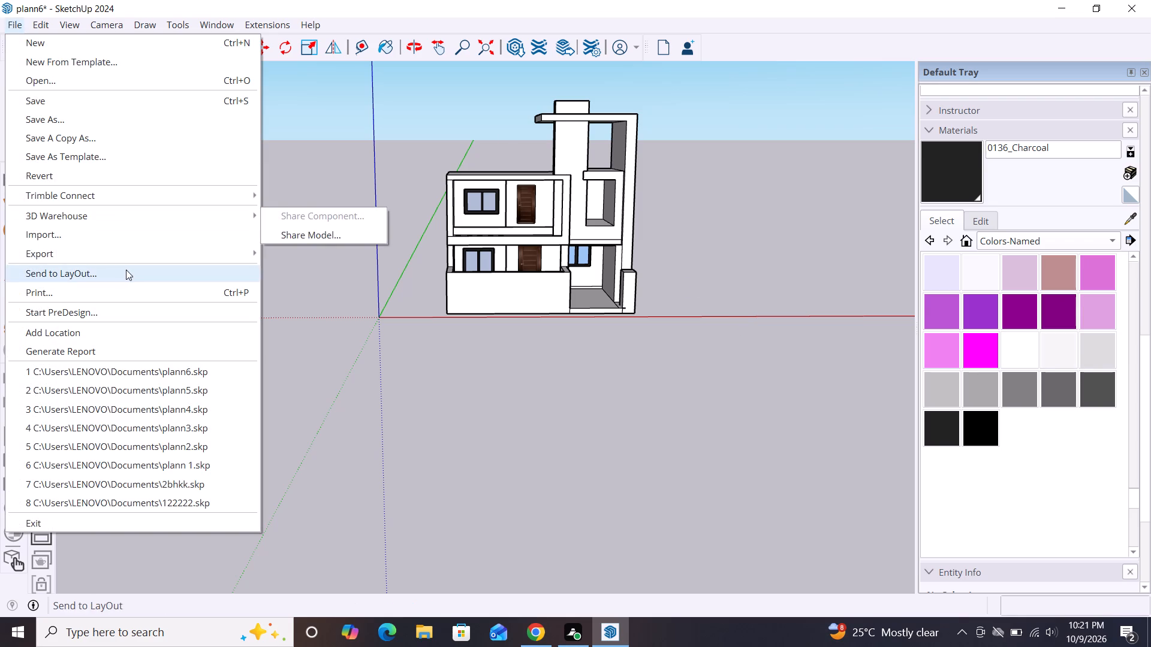
click(119, 235)
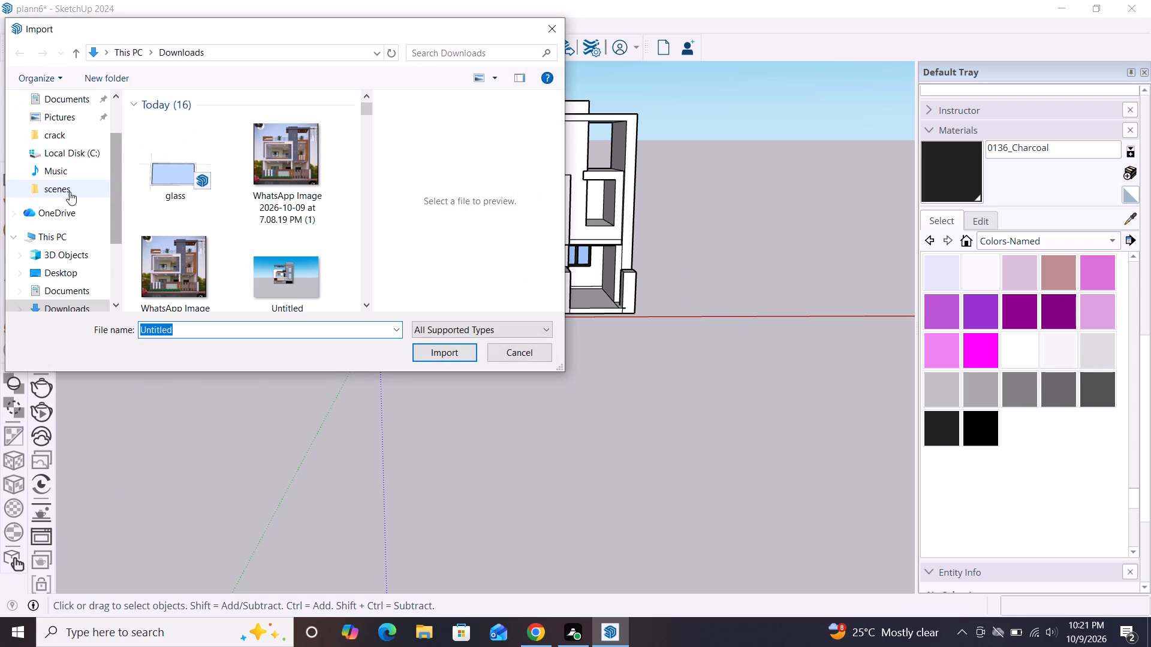
click(180, 194)
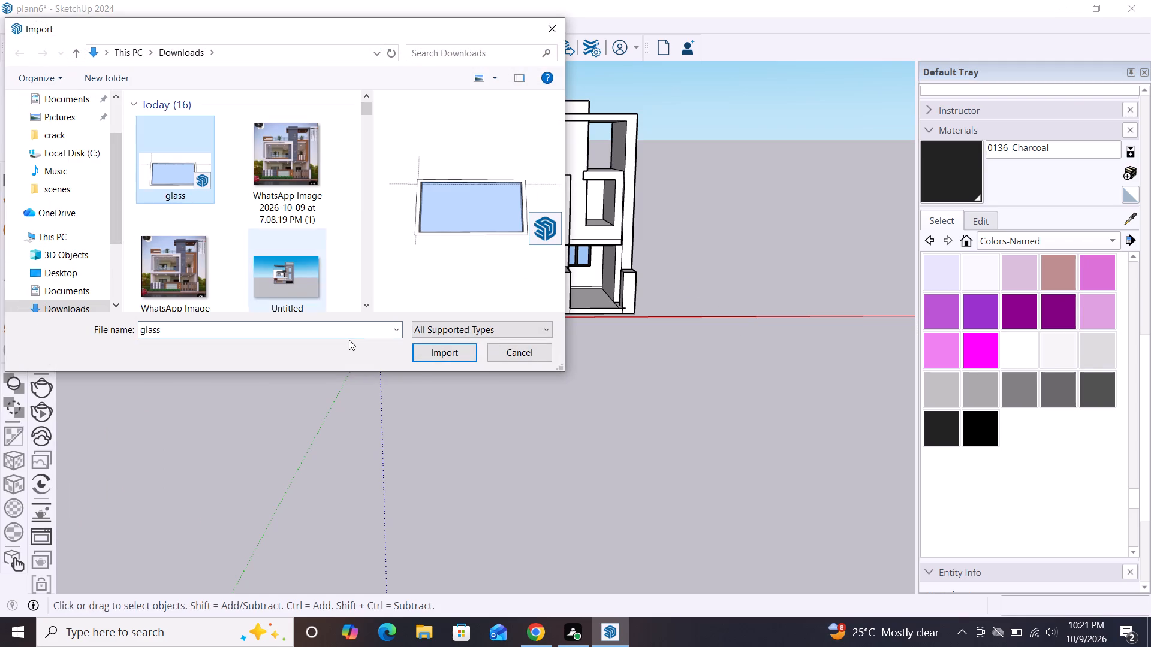
click(453, 352)
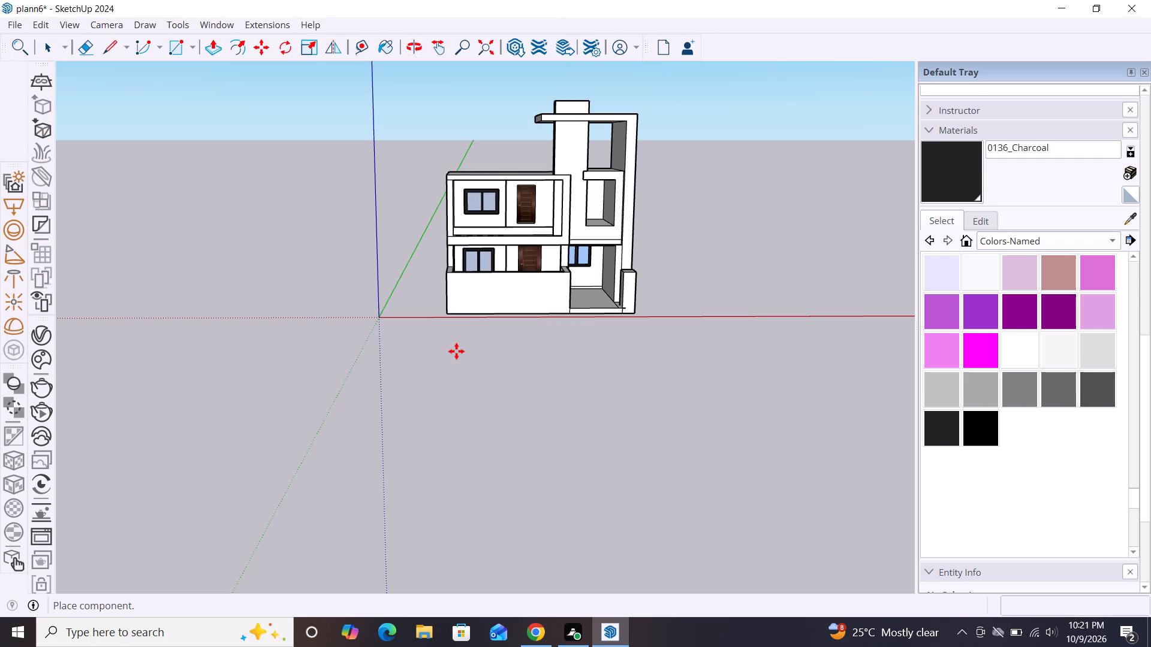
click(474, 378)
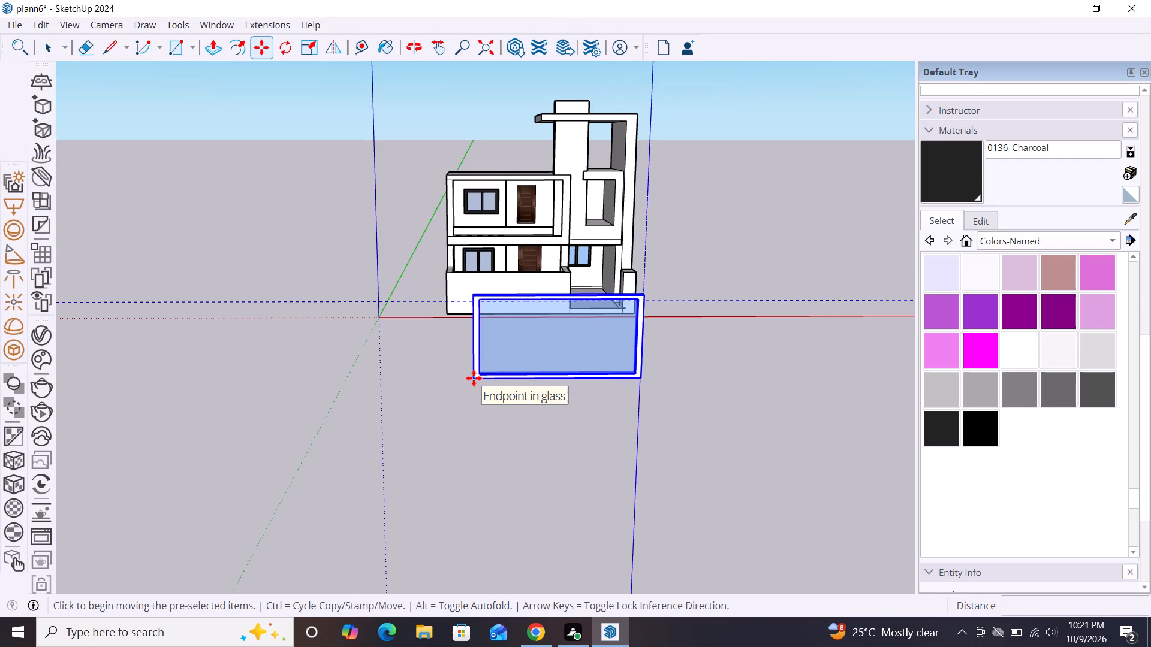
Explode the imported glass wall component into loose geometry.
right_click(578, 338)
click(625, 125)
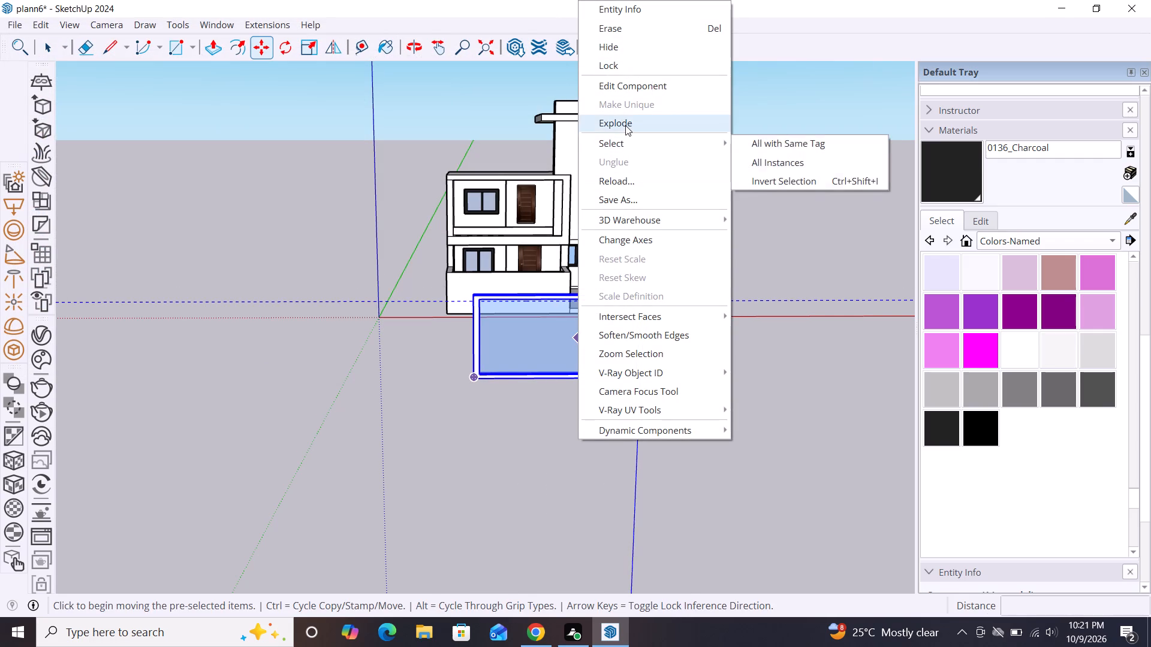
click(490, 472)
key(space)
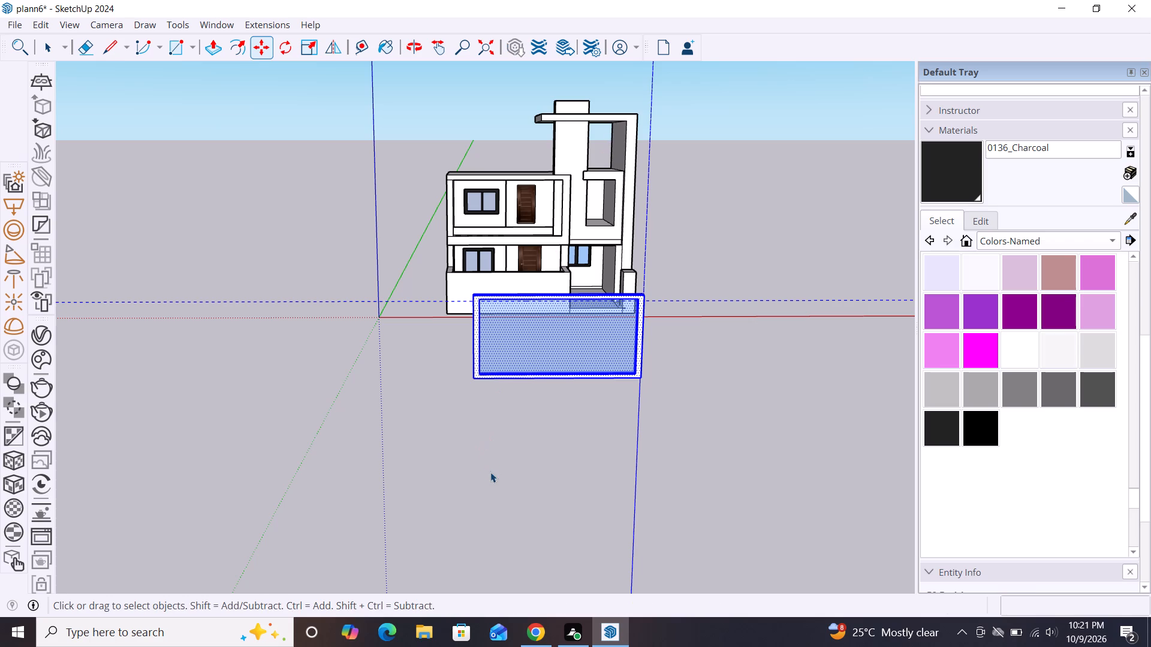
drag(504, 467, 513, 464)
click(543, 391)
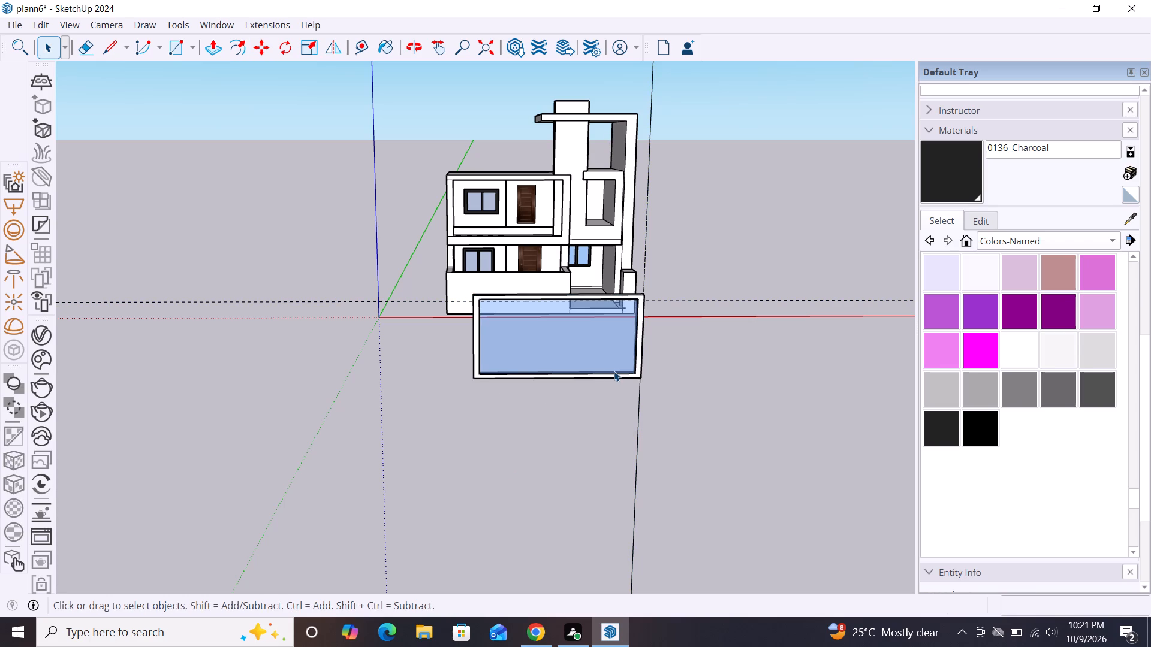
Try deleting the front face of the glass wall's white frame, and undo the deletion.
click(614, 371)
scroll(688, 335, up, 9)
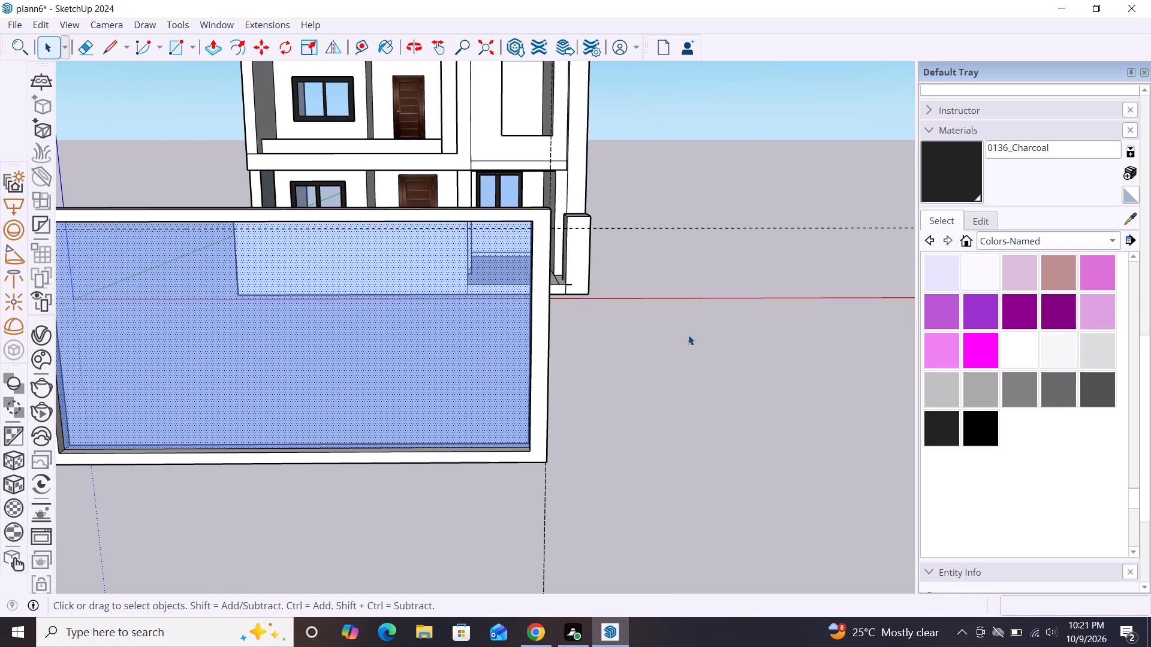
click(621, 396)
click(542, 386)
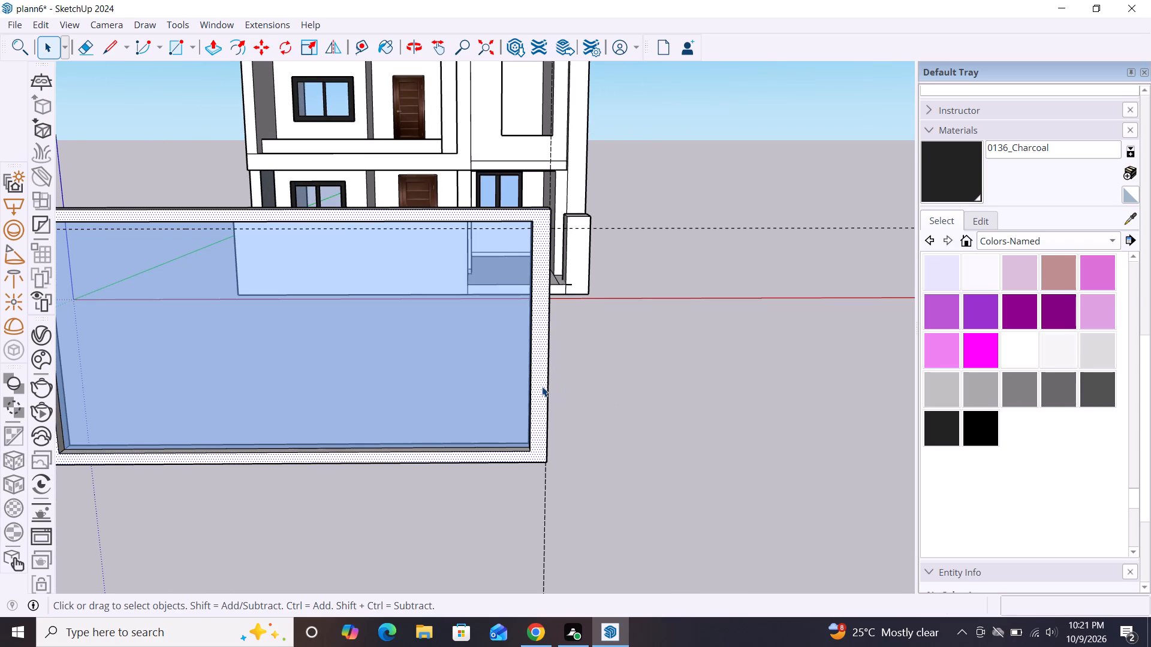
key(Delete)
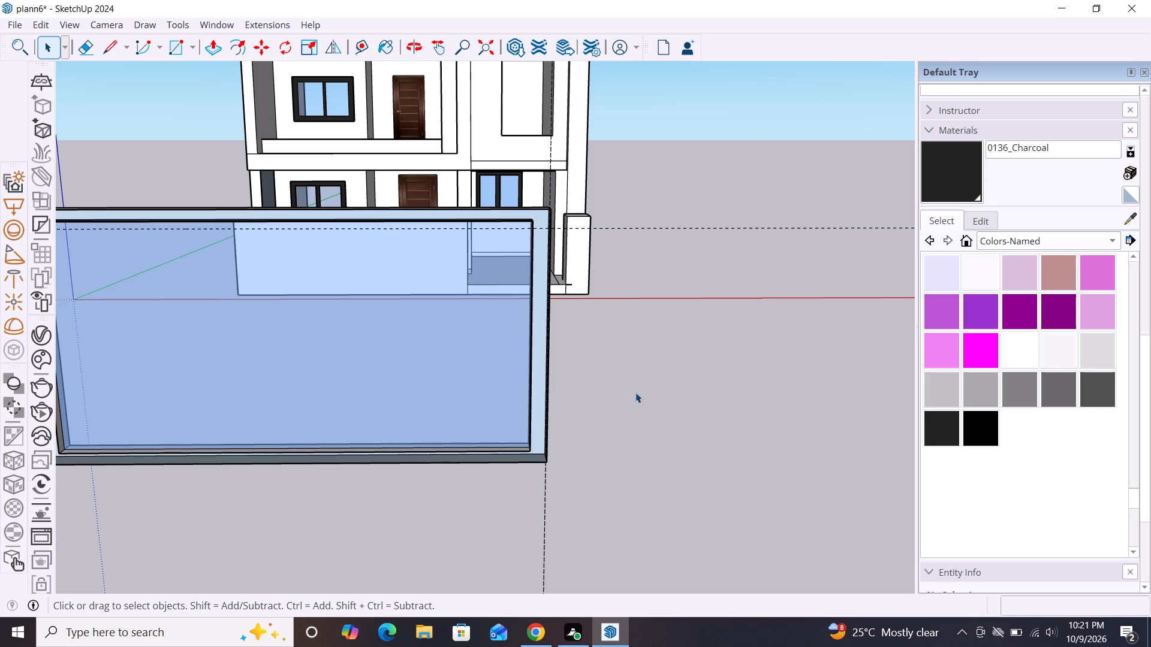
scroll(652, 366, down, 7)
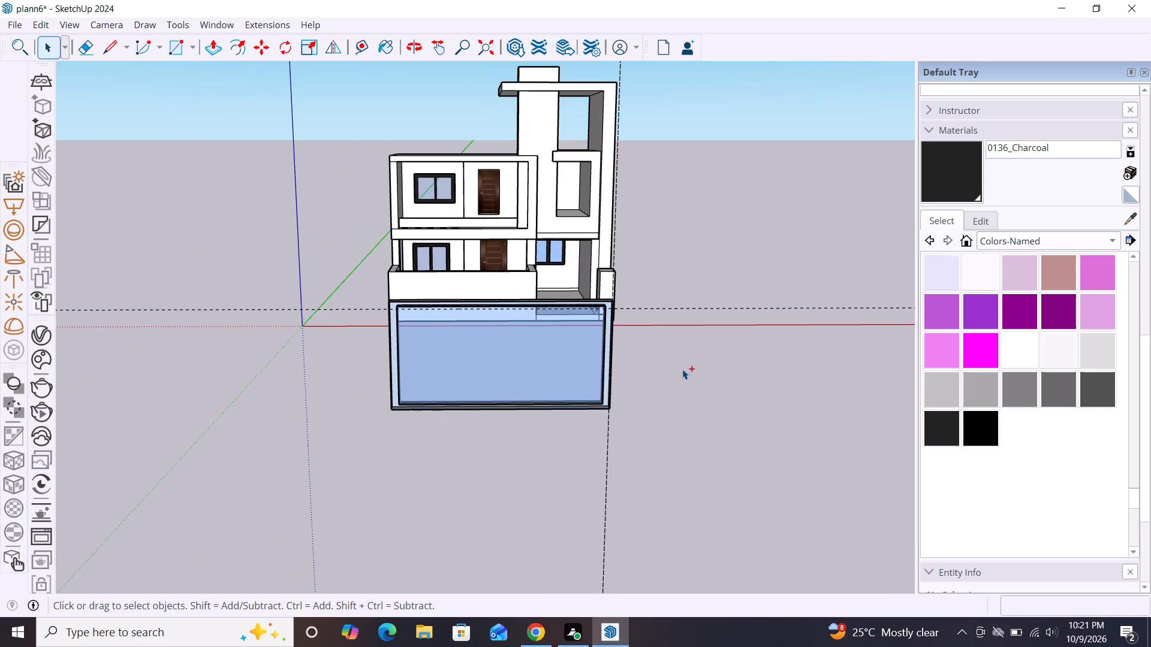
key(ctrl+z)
Delete the front face of the white frame surrounding the glass pane.
scroll(397, 318, up, 11)
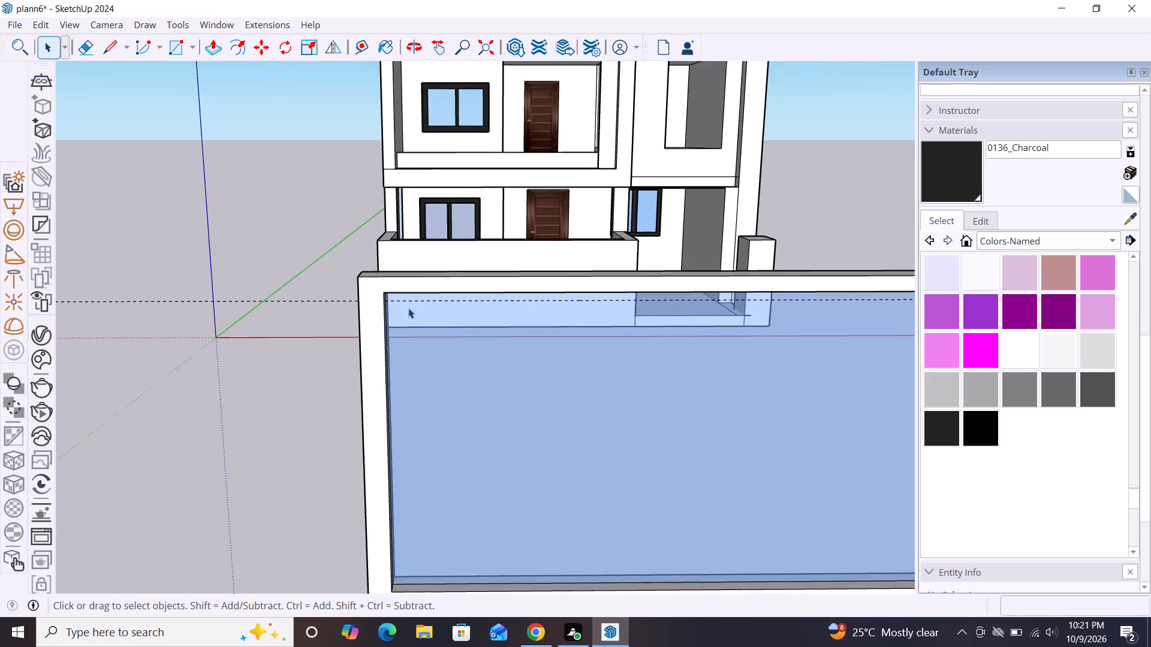
scroll(408, 308, up, 2)
double_click(372, 332)
scroll(367, 256, down, 3)
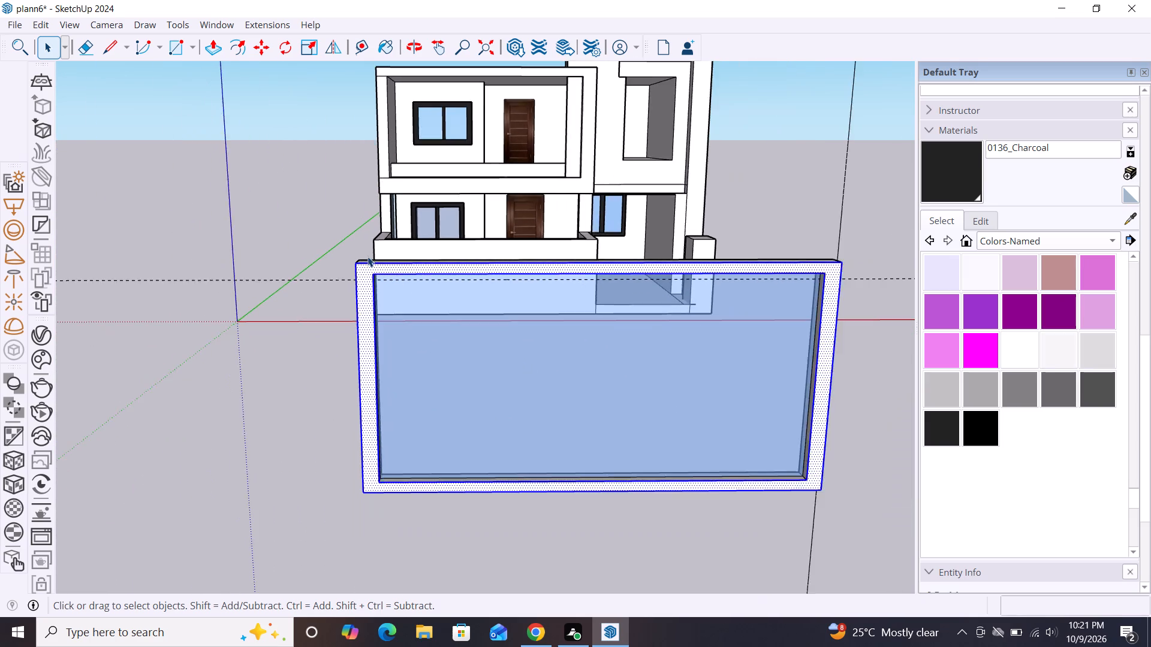
scroll(367, 256, down, 4)
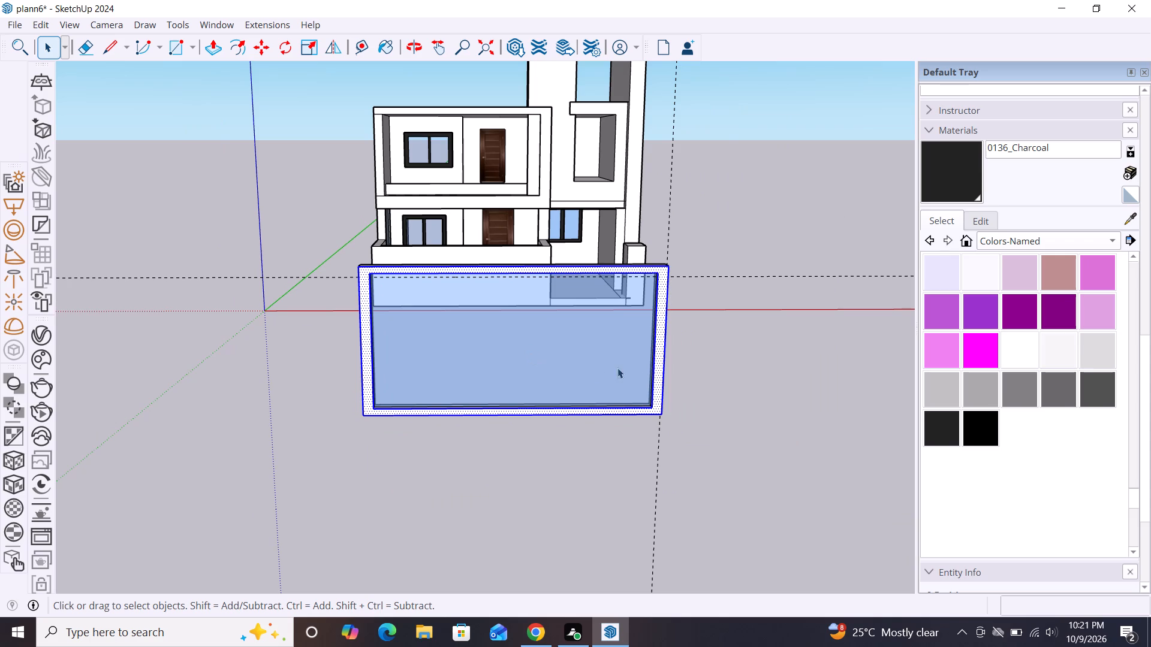
click(793, 372)
scroll(637, 344, up, 11)
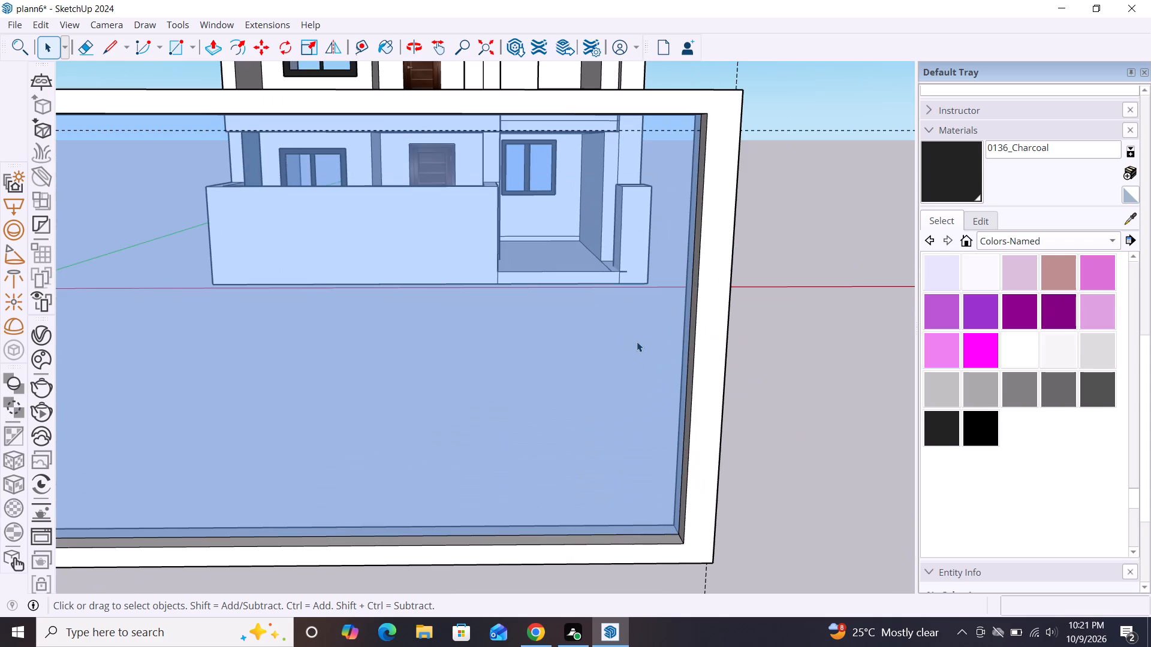
drag(728, 367, 734, 366)
click(734, 366)
click(718, 371)
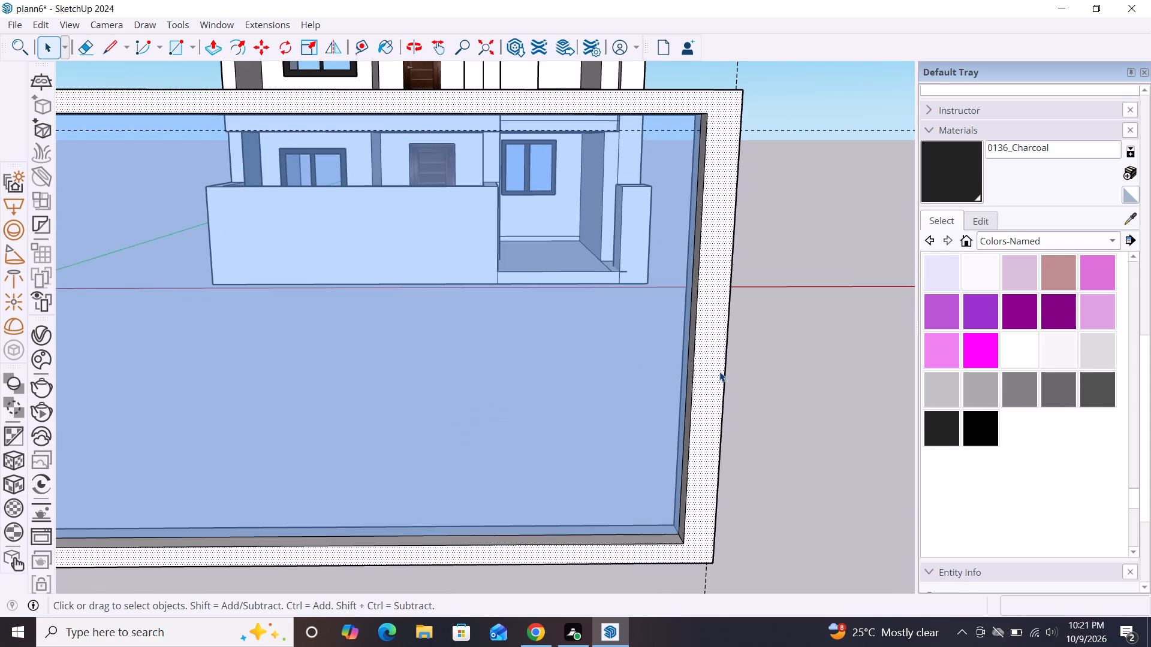
key(Delete)
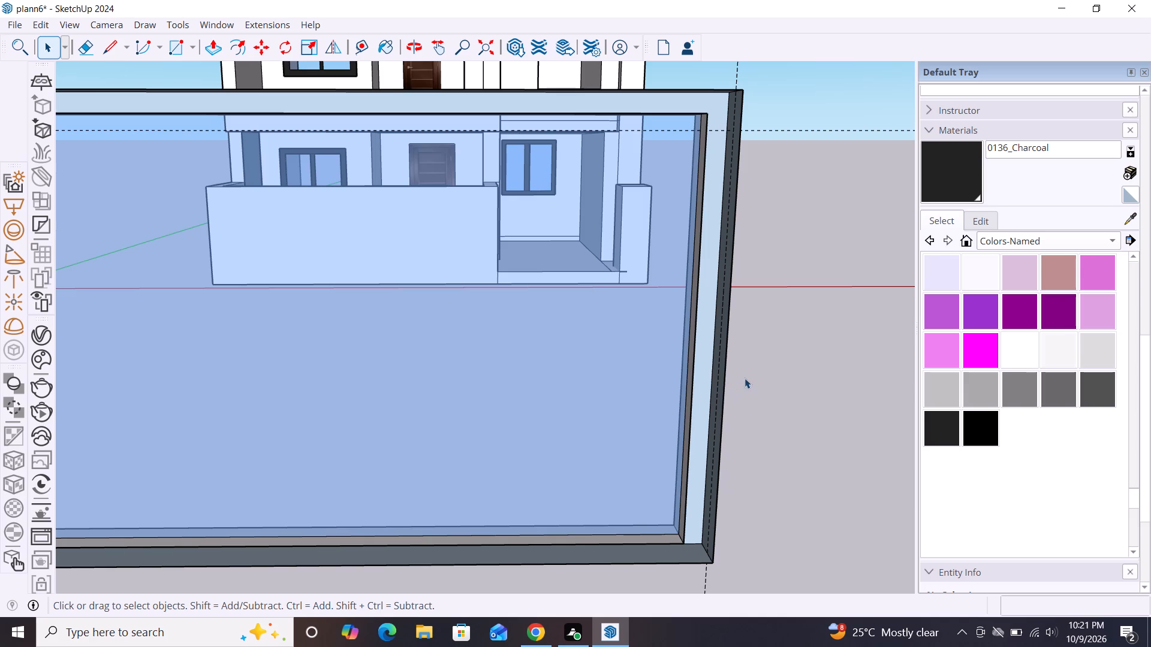
Delete the frame's back face together with its right-hand side faces and edges.
drag(748, 371, 691, 407)
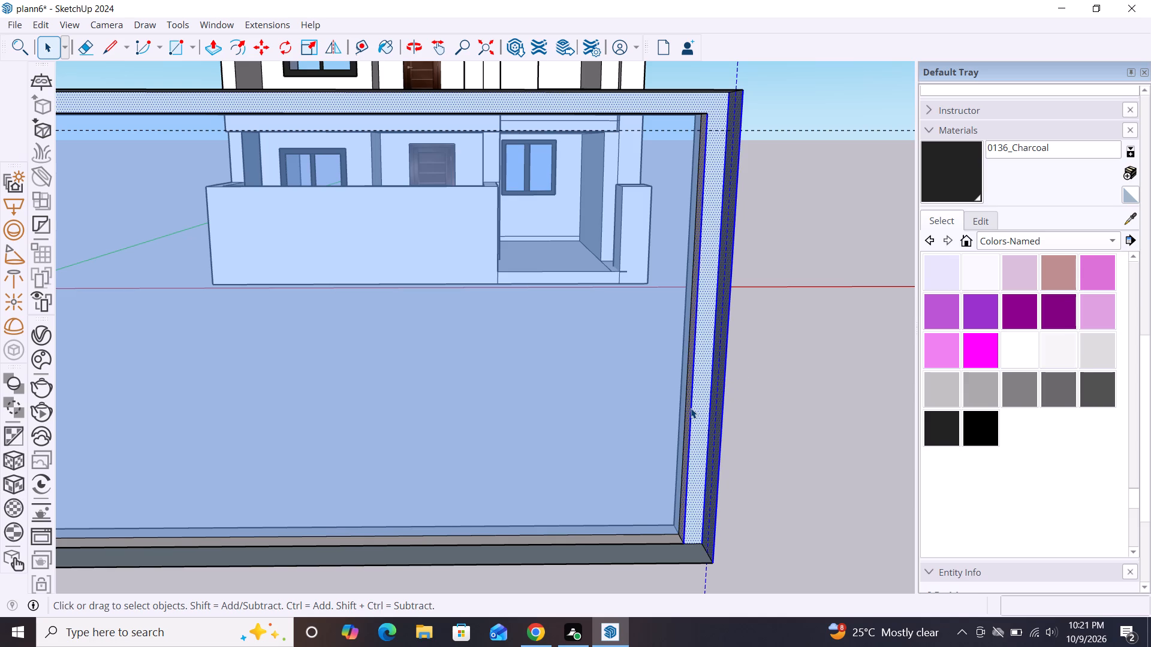
key(Delete)
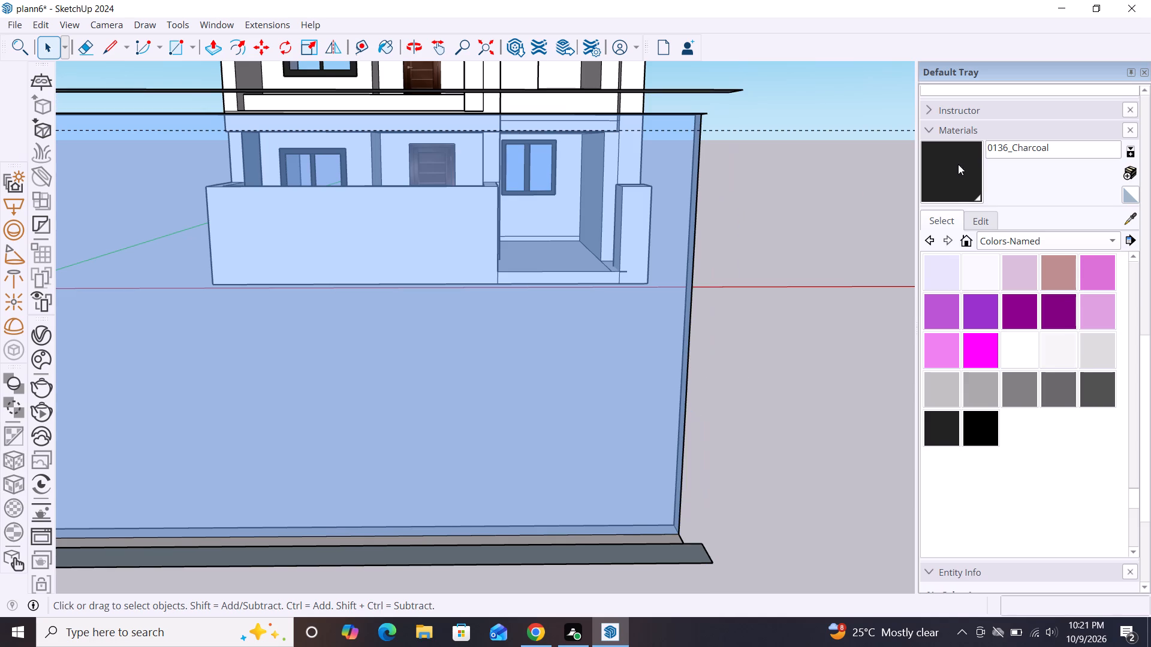
Delete the outer bottom strip of the frame below the glass pane.
scroll(657, 232, down, 3)
scroll(744, 247, down, 7)
scroll(659, 333, up, 7)
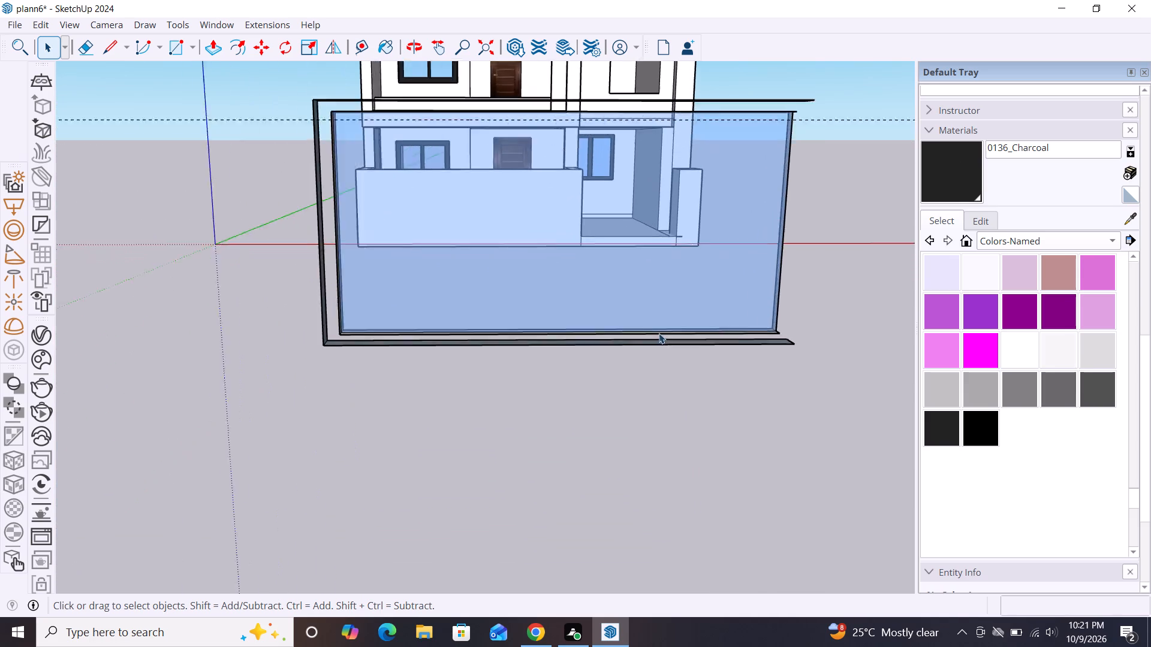
scroll(659, 333, up, 2)
drag(721, 388, 737, 338)
drag(822, 365, 822, 346)
drag(821, 345, 781, 328)
drag(778, 328, 751, 336)
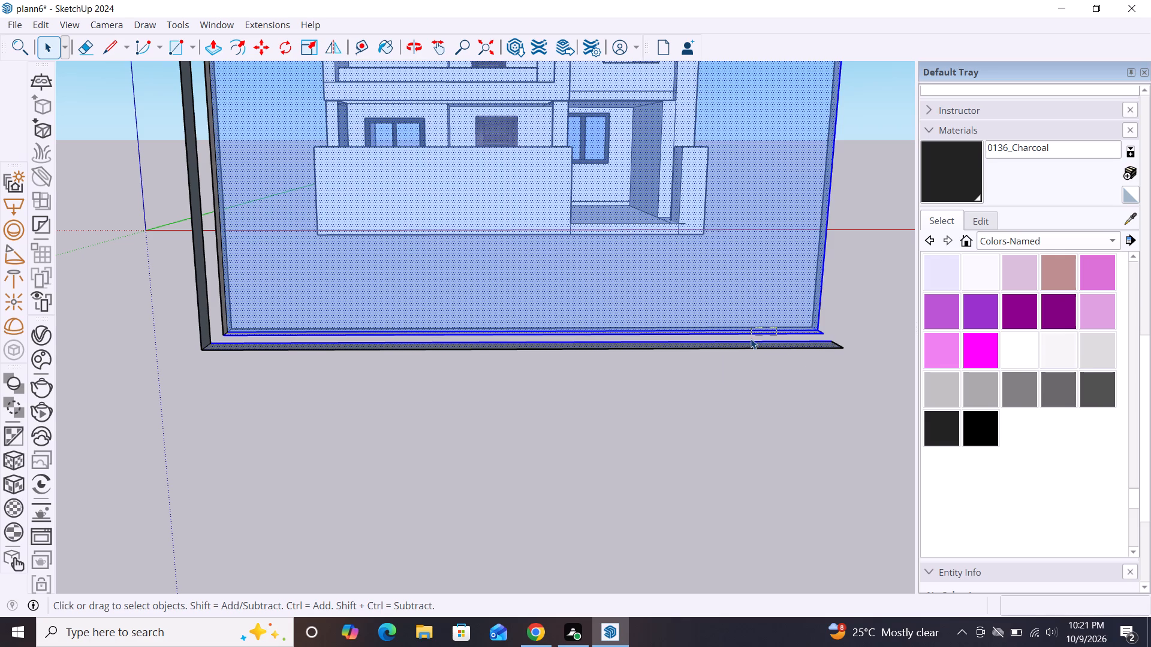
key(space)
key(Escape)
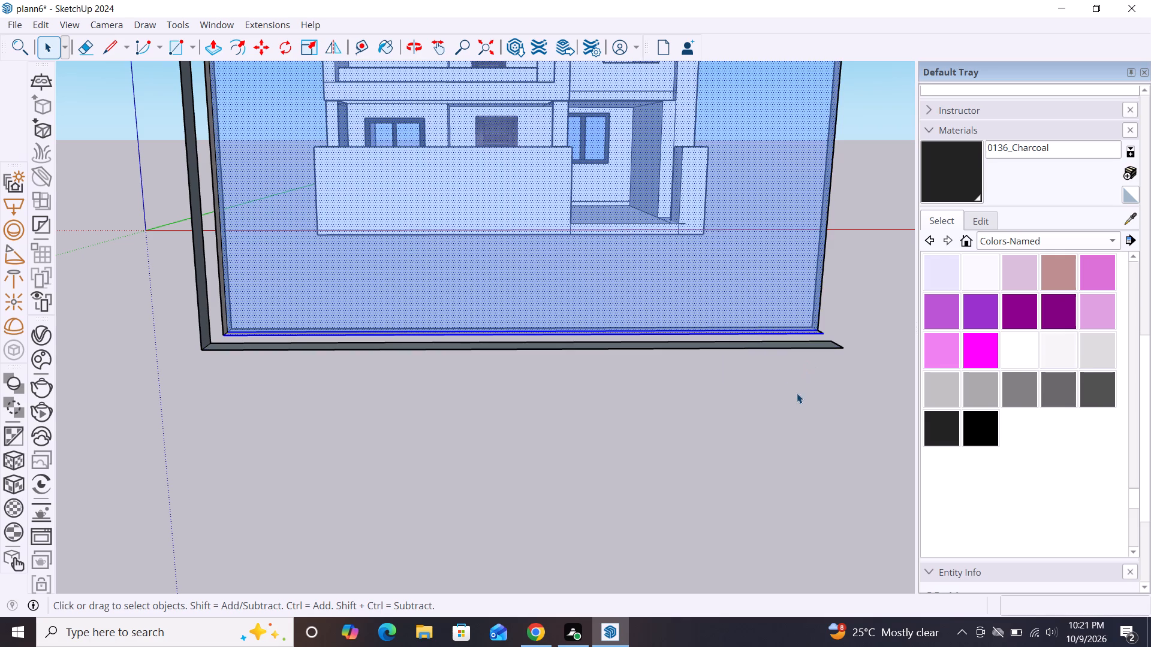
click(825, 382)
drag(844, 336, 727, 366)
key(Delete)
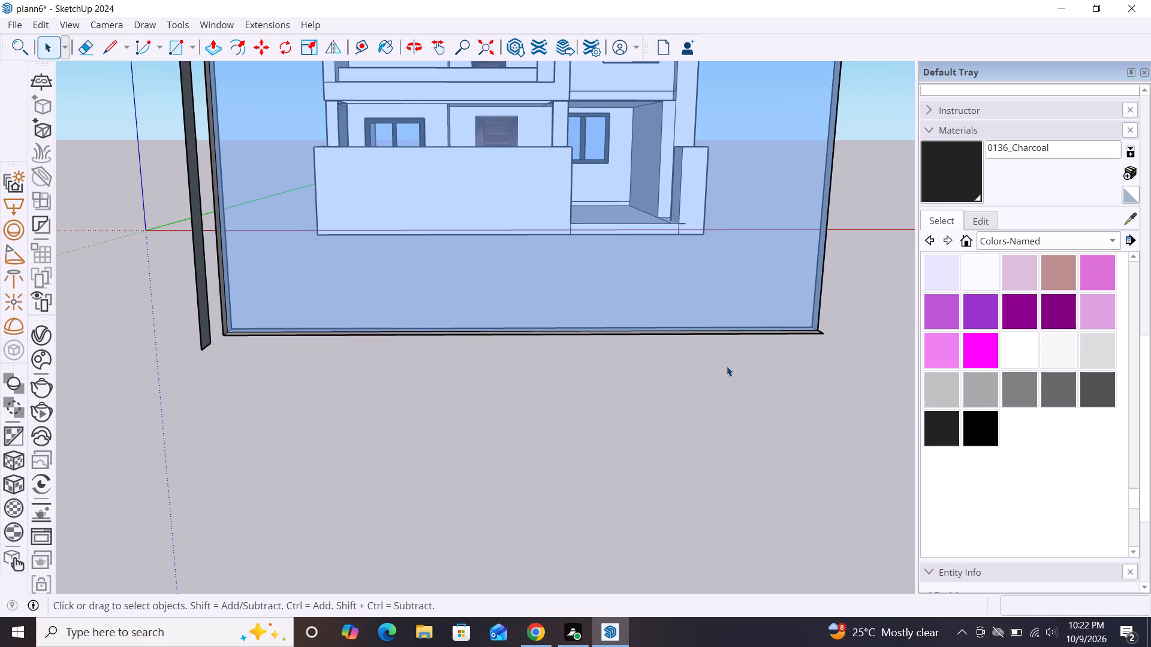
Delete the outer left-hand strip of the frame beside the glass pane.
scroll(751, 337, down, 4)
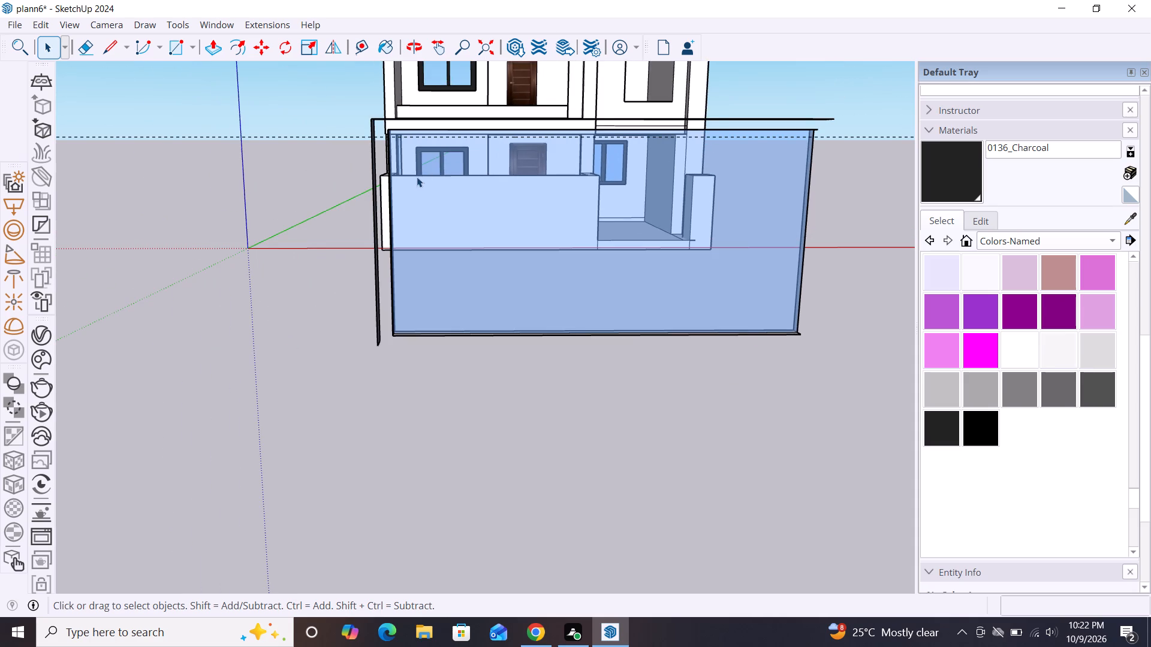
scroll(415, 178, up, 5)
drag(360, 231, 300, 260)
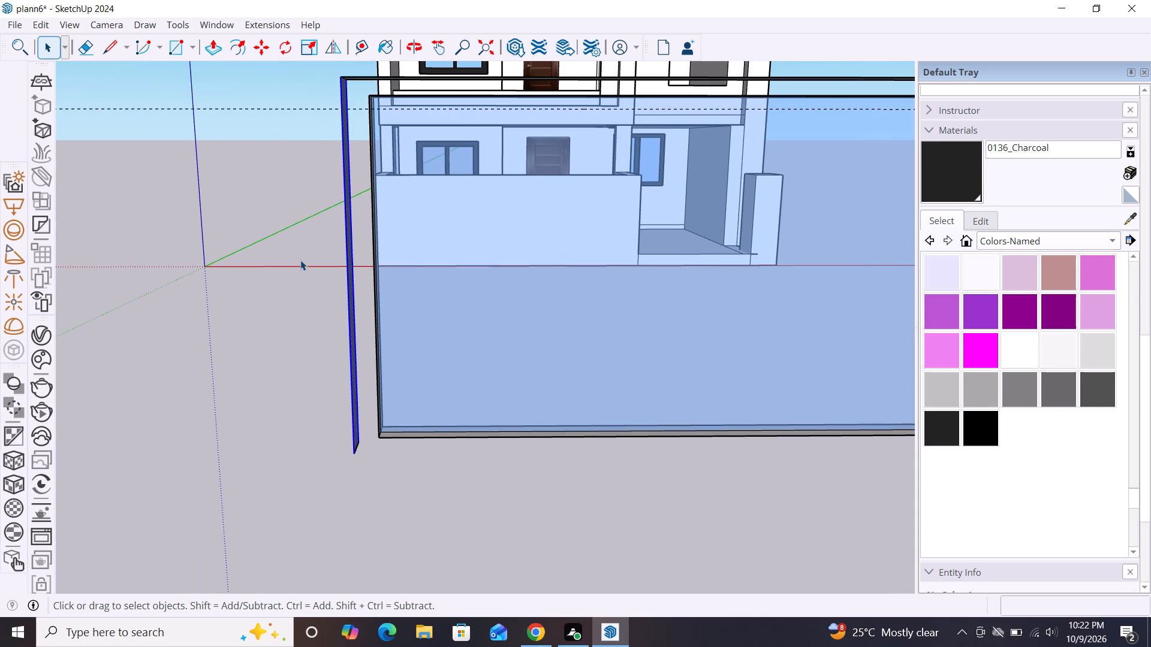
key(Delete)
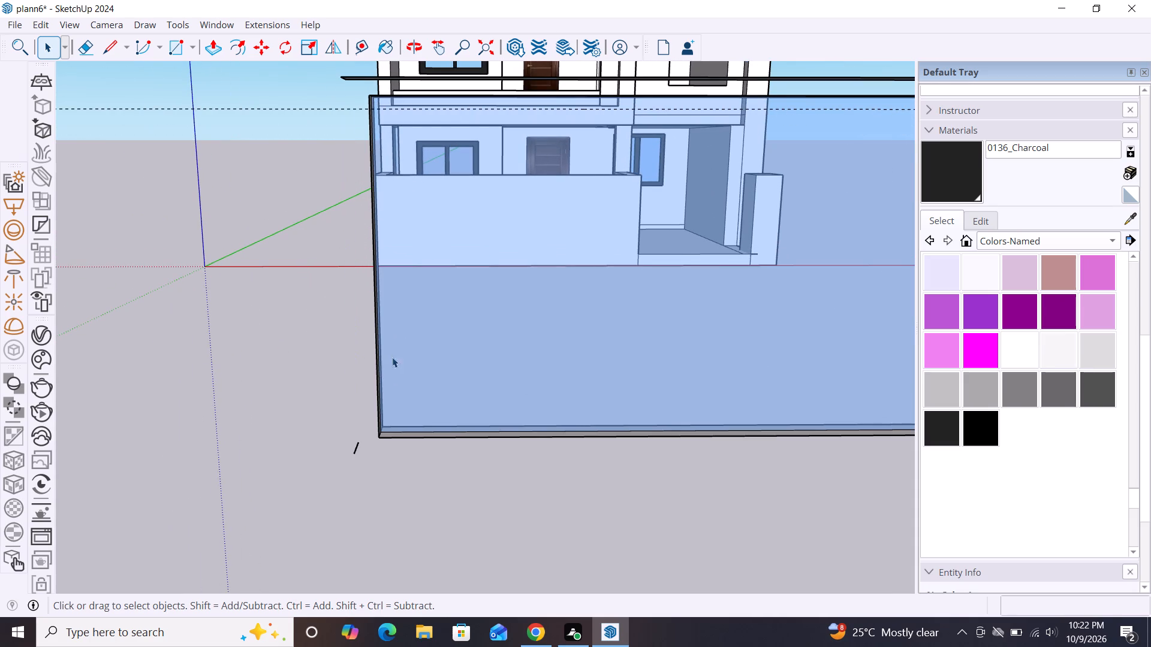
Delete the outer top strip of the frame above the glass pane.
scroll(377, 376, down, 8)
scroll(623, 259, up, 9)
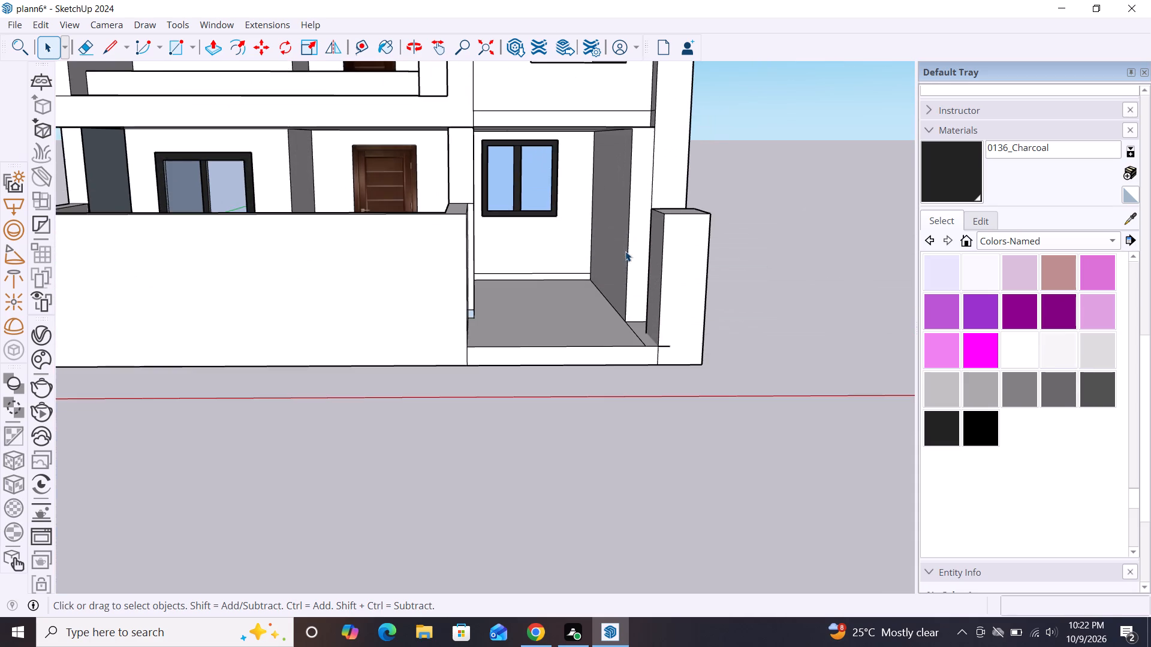
scroll(613, 295, down, 2)
drag(784, 283, 697, 352)
click(697, 352)
drag(846, 270, 833, 370)
click(833, 370)
drag(852, 277, 718, 364)
click(718, 364)
drag(854, 266, 769, 356)
click(769, 356)
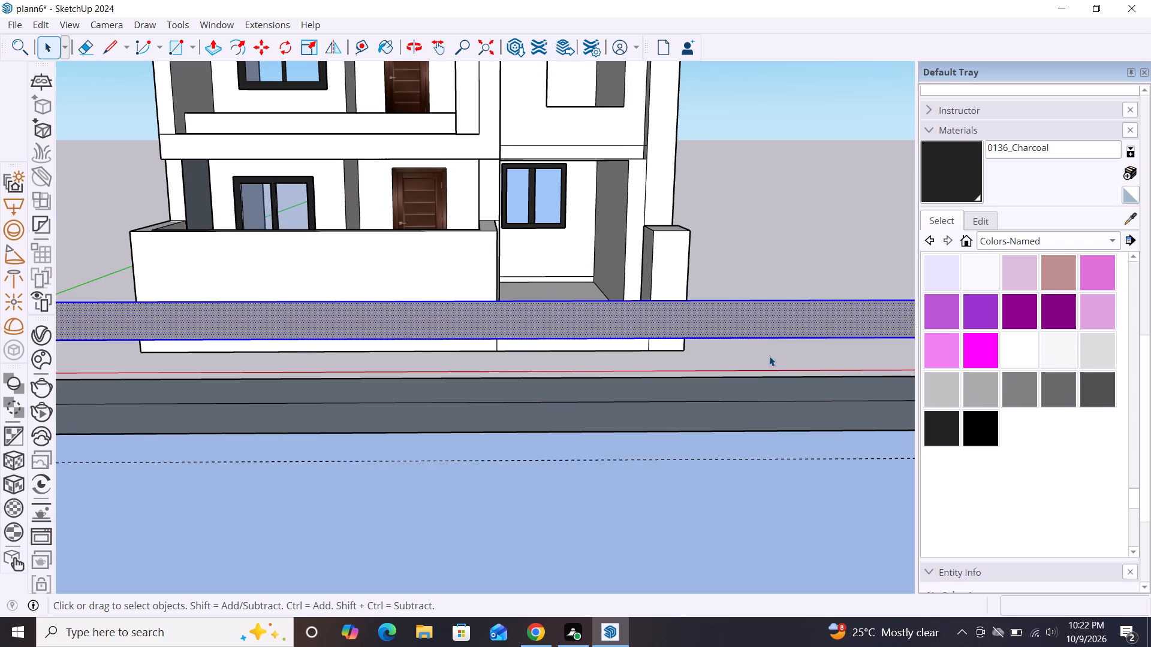
drag(831, 281, 714, 367)
key(Delete)
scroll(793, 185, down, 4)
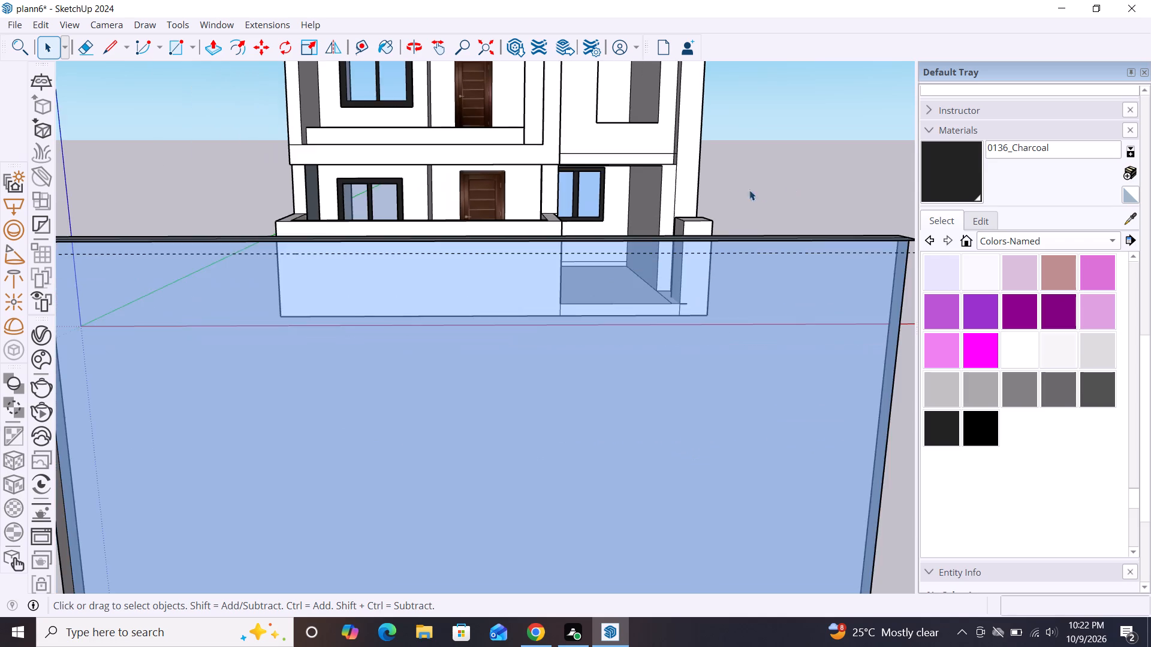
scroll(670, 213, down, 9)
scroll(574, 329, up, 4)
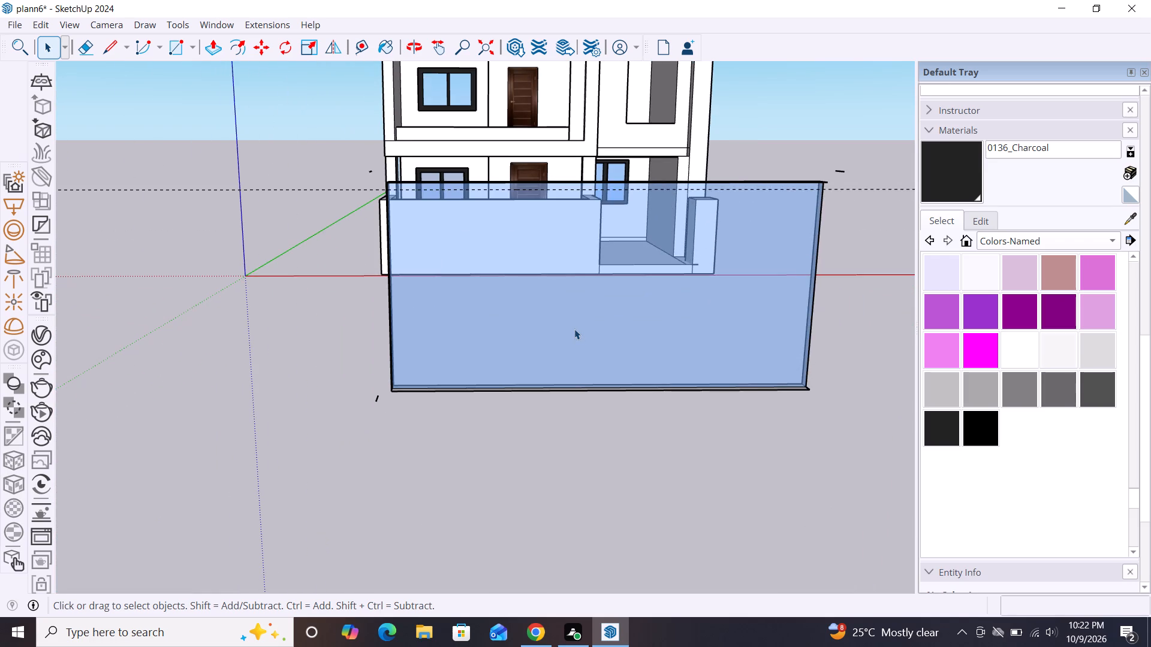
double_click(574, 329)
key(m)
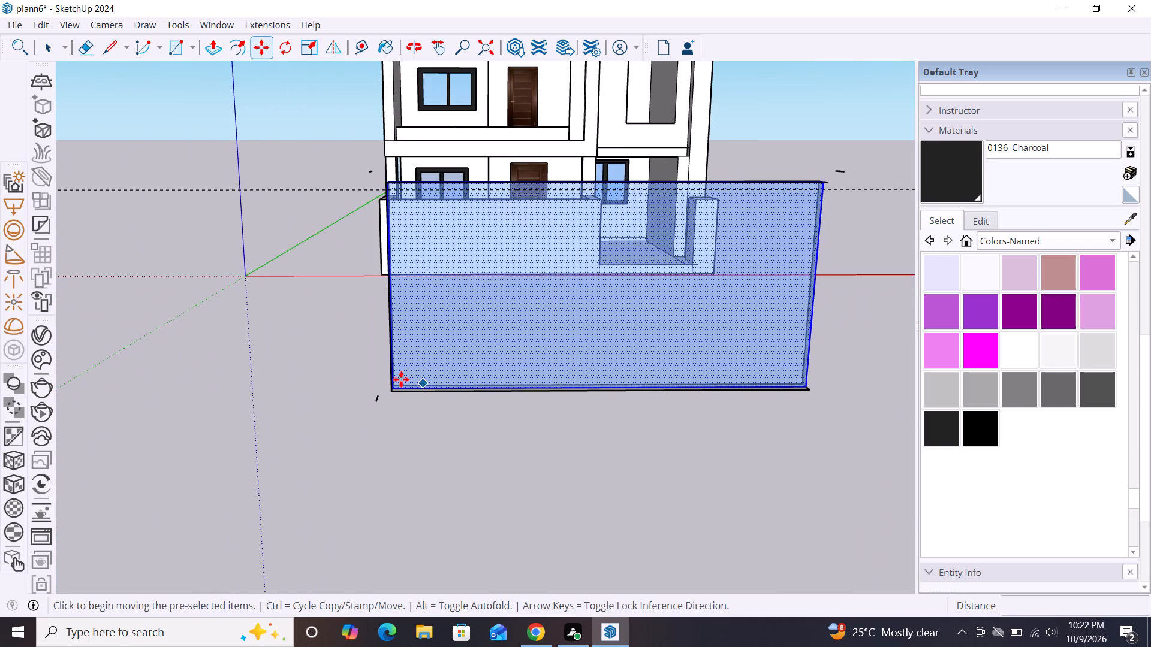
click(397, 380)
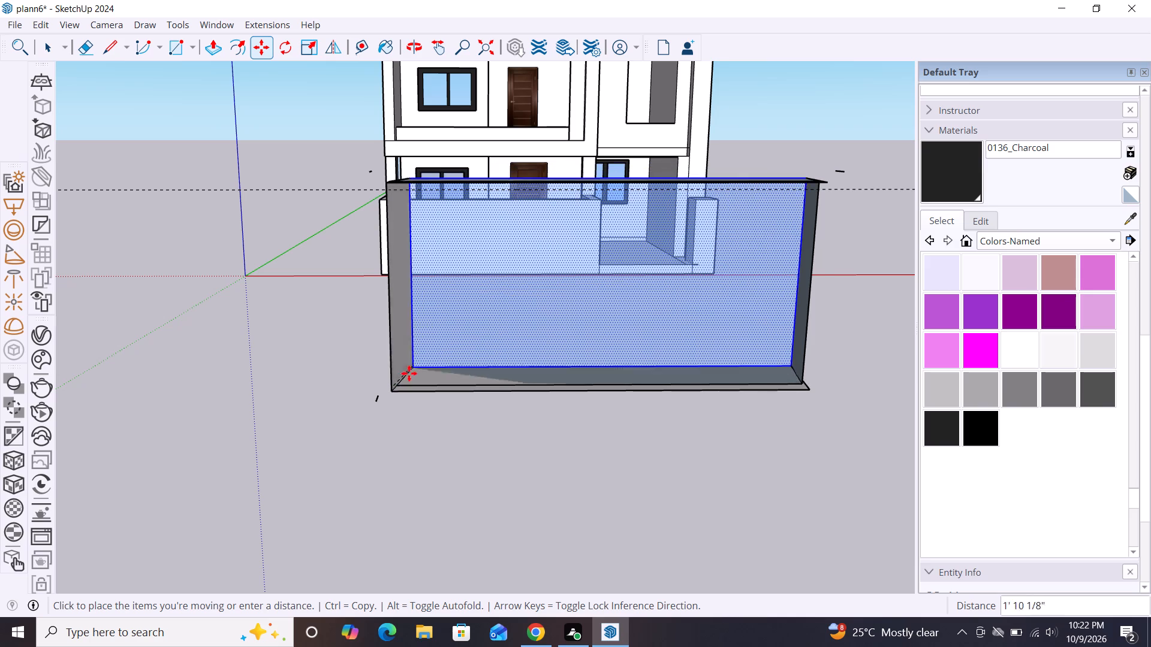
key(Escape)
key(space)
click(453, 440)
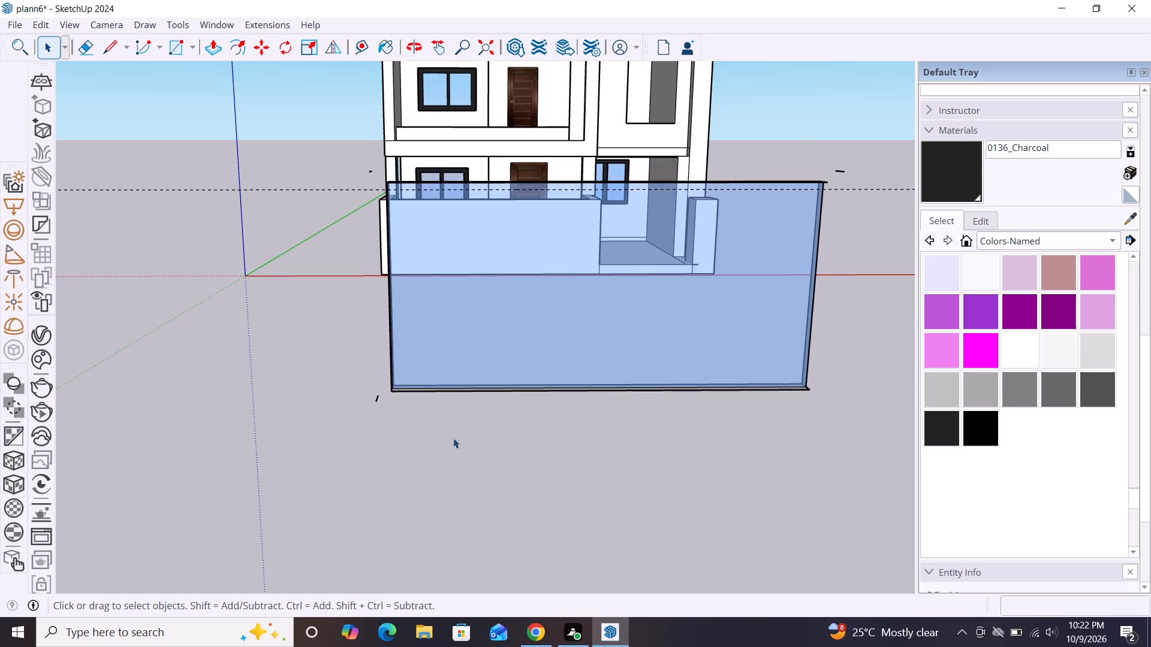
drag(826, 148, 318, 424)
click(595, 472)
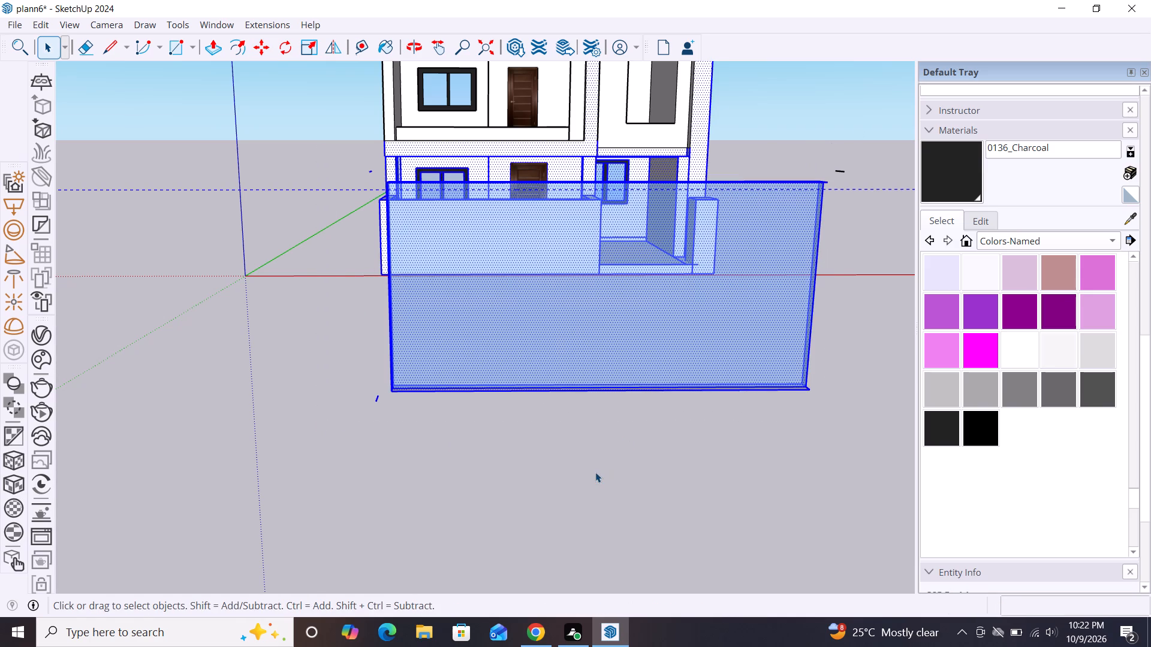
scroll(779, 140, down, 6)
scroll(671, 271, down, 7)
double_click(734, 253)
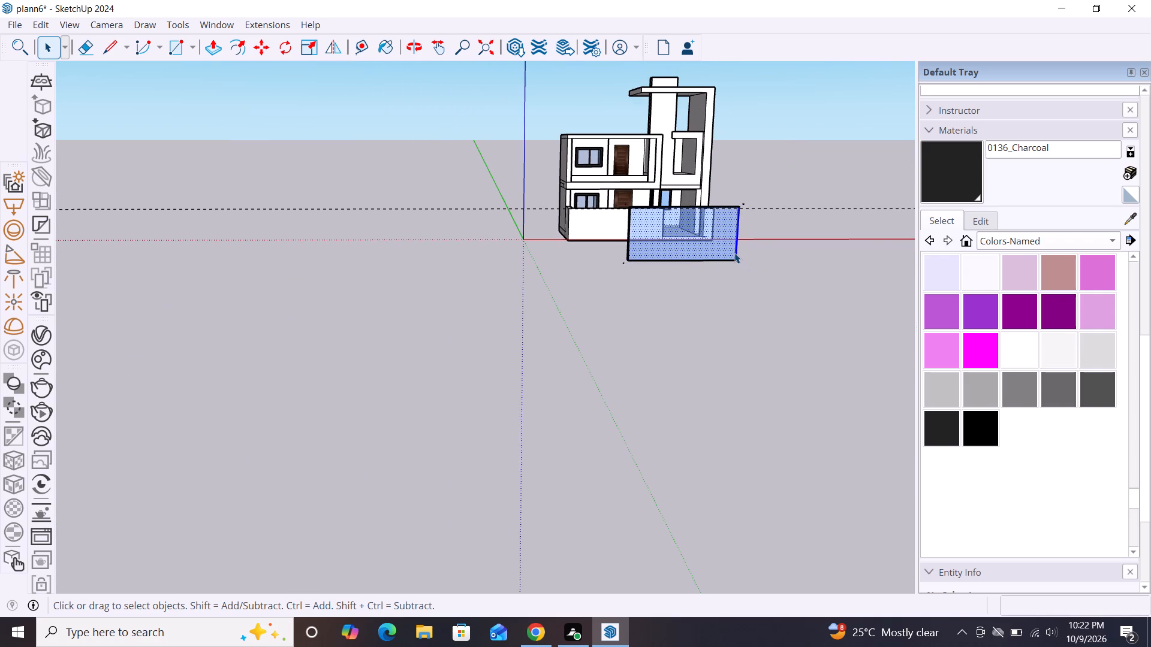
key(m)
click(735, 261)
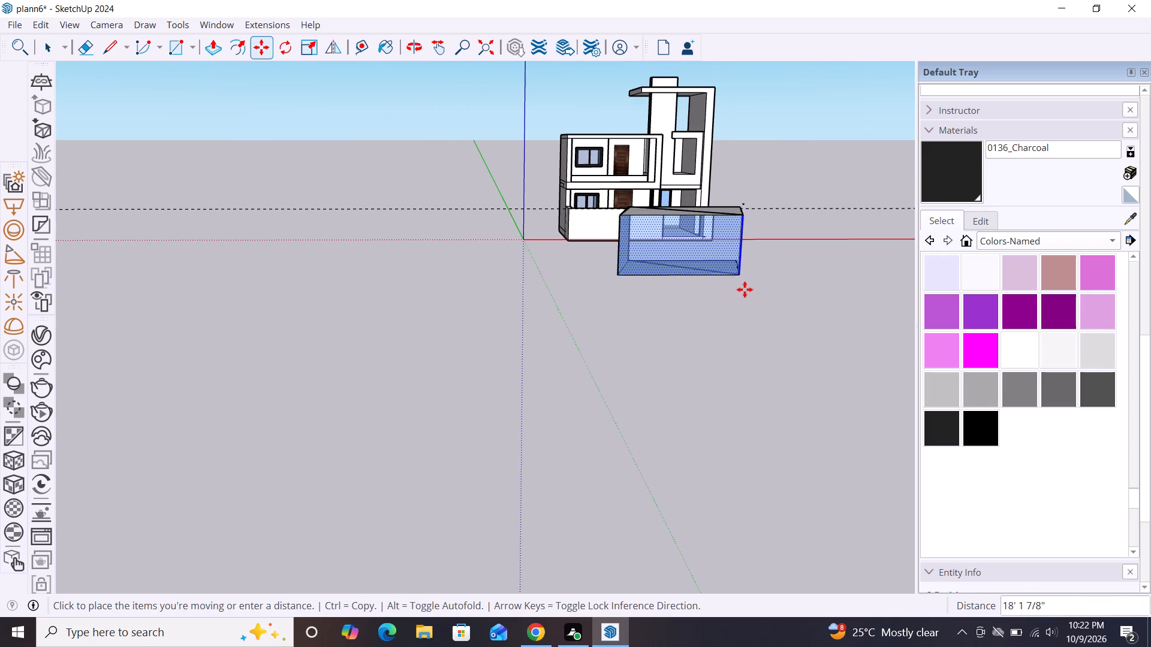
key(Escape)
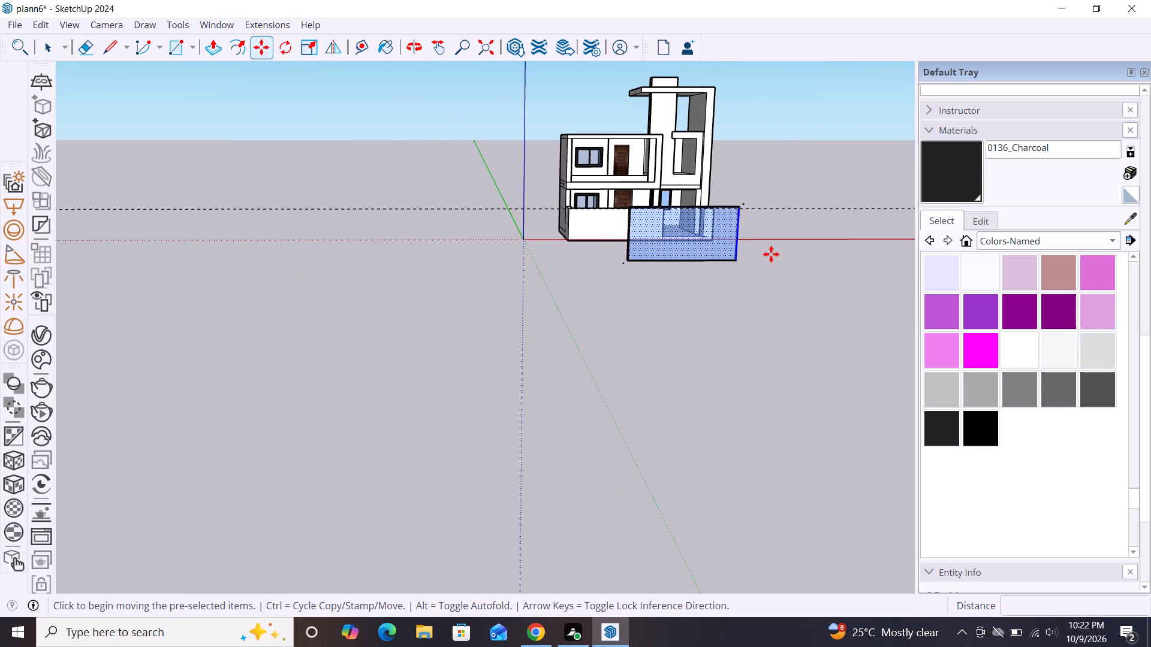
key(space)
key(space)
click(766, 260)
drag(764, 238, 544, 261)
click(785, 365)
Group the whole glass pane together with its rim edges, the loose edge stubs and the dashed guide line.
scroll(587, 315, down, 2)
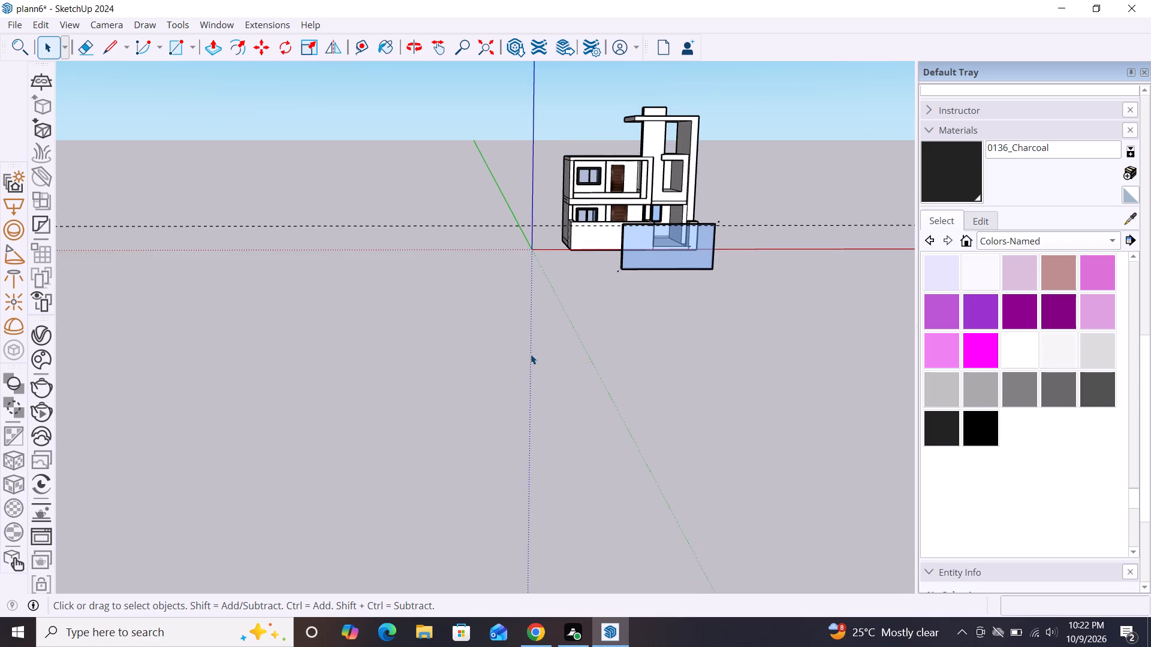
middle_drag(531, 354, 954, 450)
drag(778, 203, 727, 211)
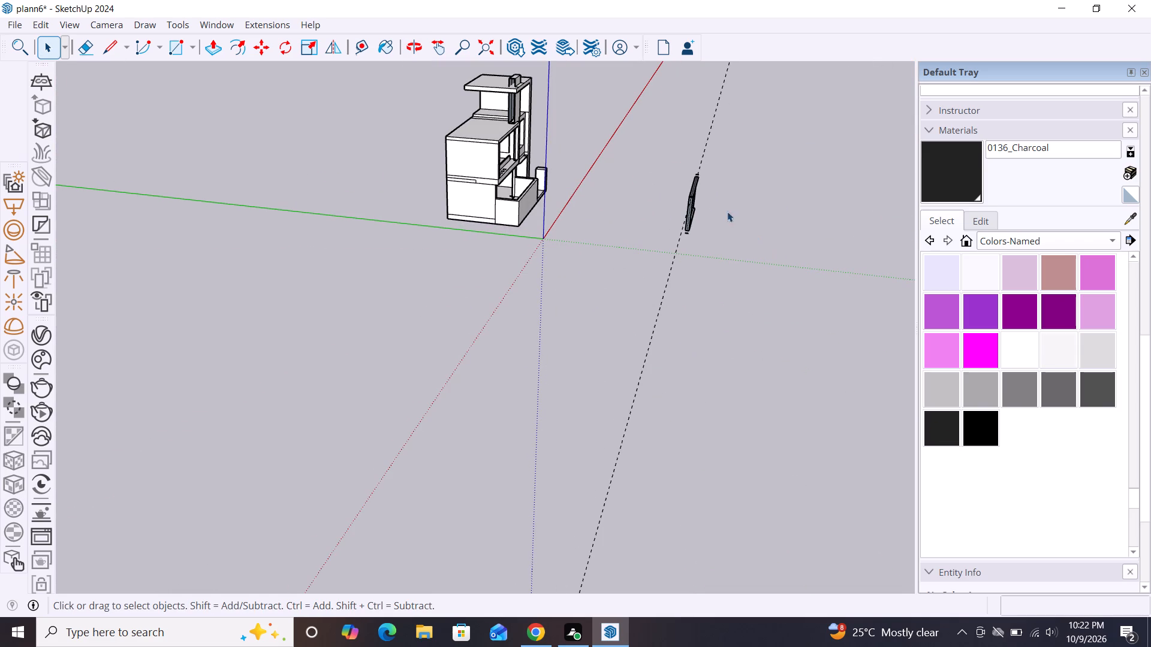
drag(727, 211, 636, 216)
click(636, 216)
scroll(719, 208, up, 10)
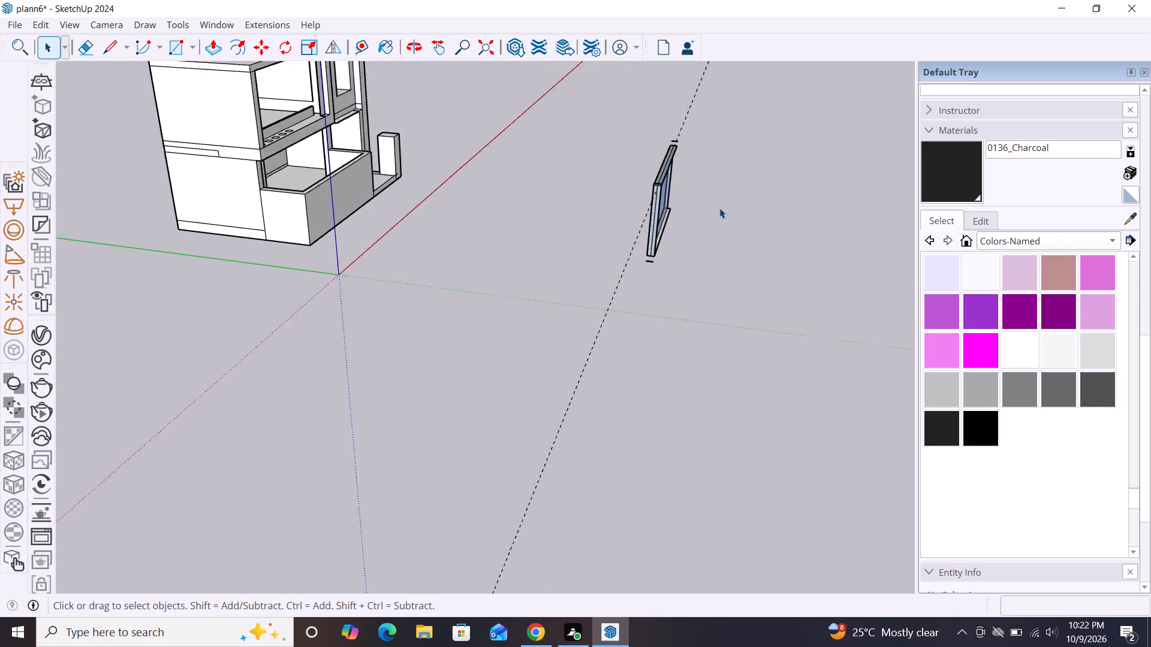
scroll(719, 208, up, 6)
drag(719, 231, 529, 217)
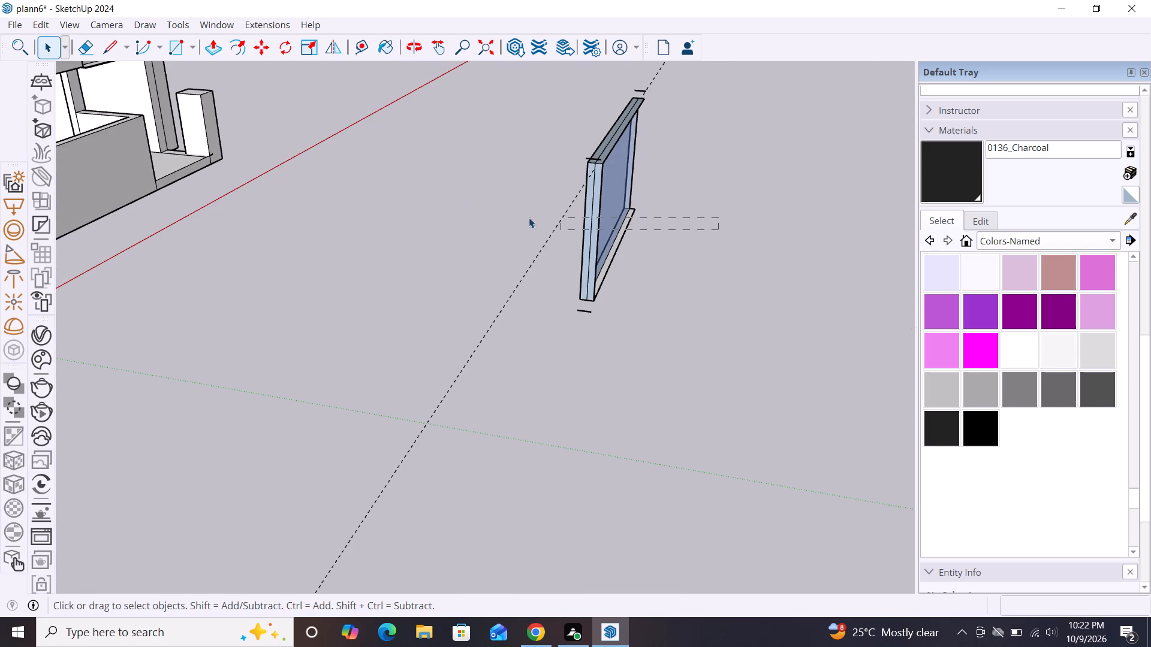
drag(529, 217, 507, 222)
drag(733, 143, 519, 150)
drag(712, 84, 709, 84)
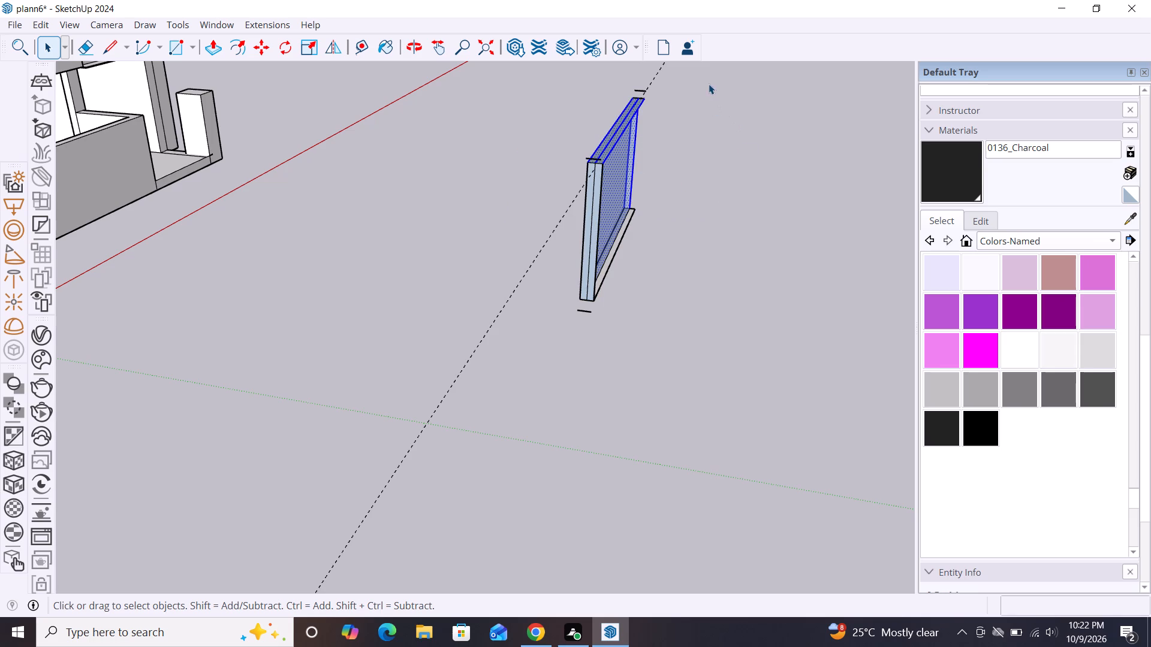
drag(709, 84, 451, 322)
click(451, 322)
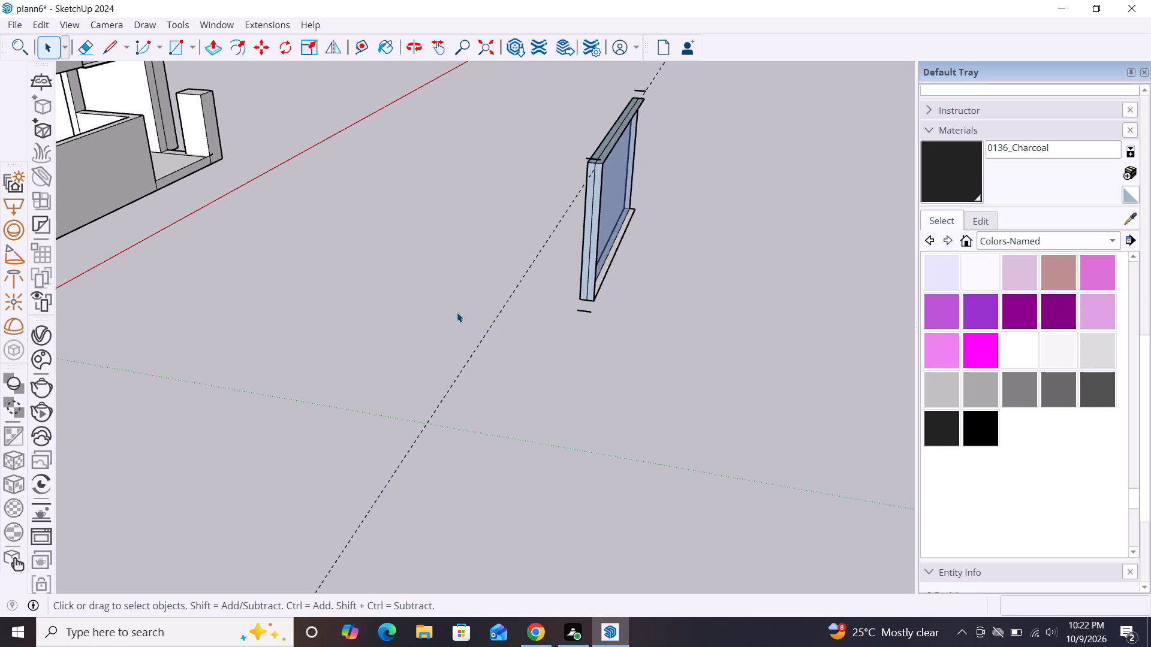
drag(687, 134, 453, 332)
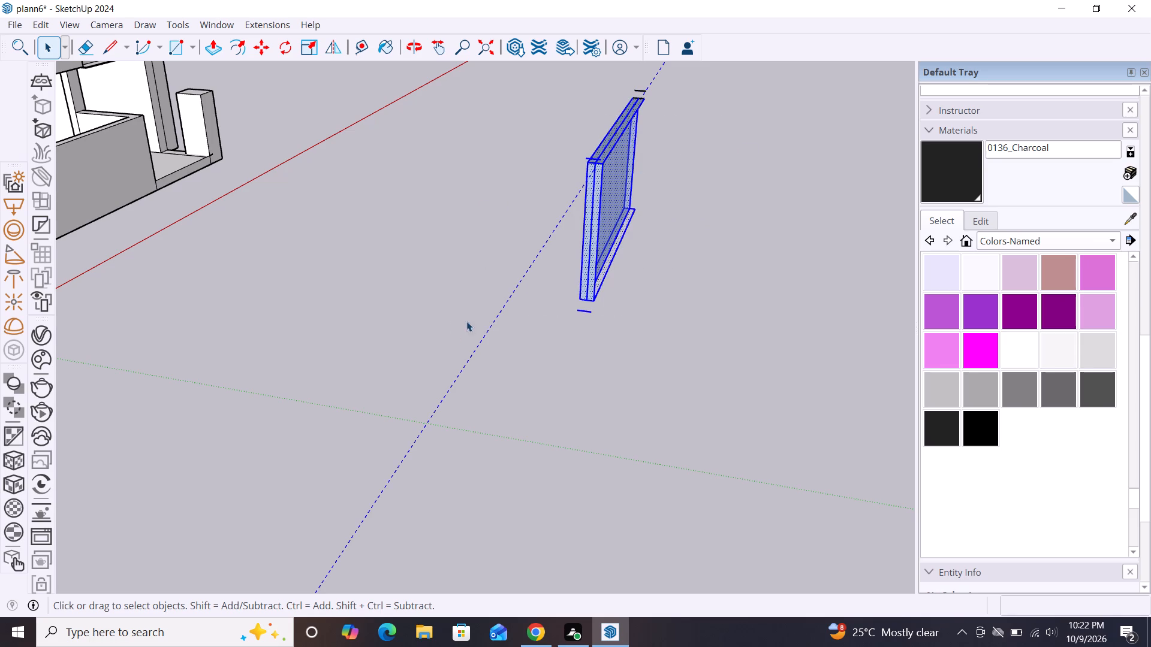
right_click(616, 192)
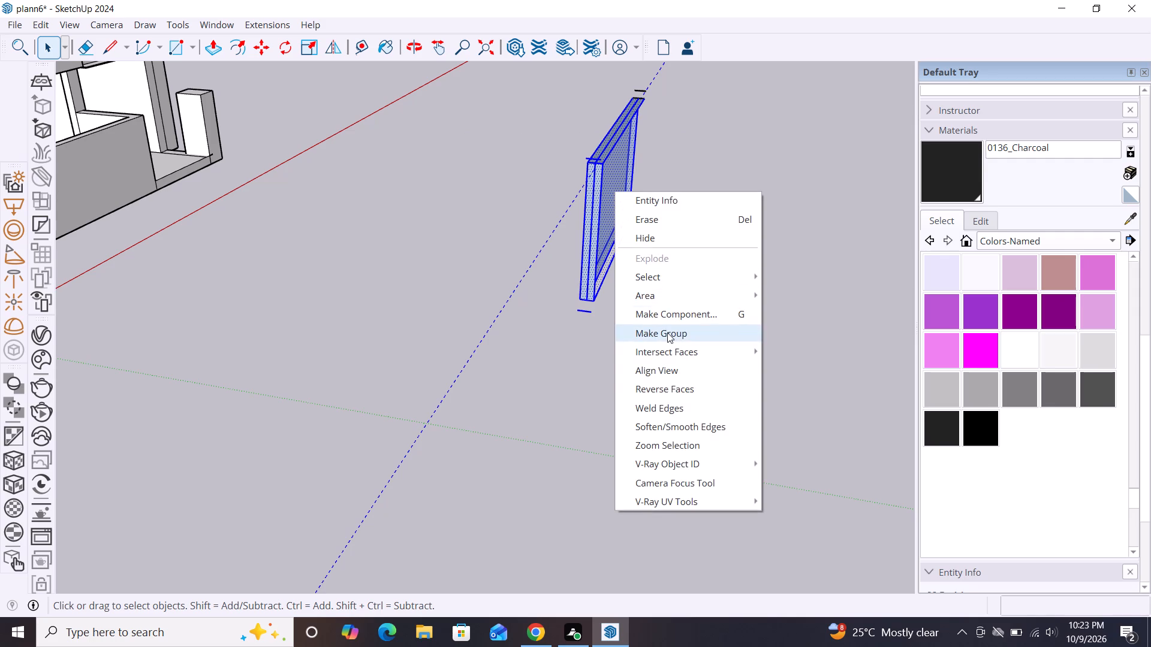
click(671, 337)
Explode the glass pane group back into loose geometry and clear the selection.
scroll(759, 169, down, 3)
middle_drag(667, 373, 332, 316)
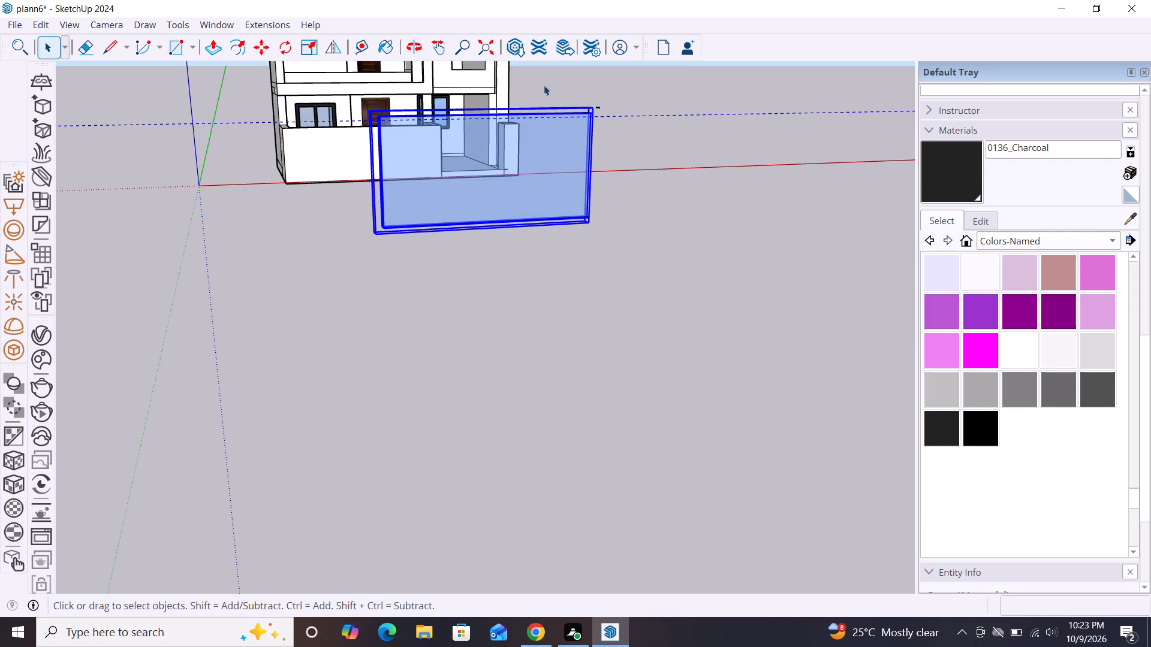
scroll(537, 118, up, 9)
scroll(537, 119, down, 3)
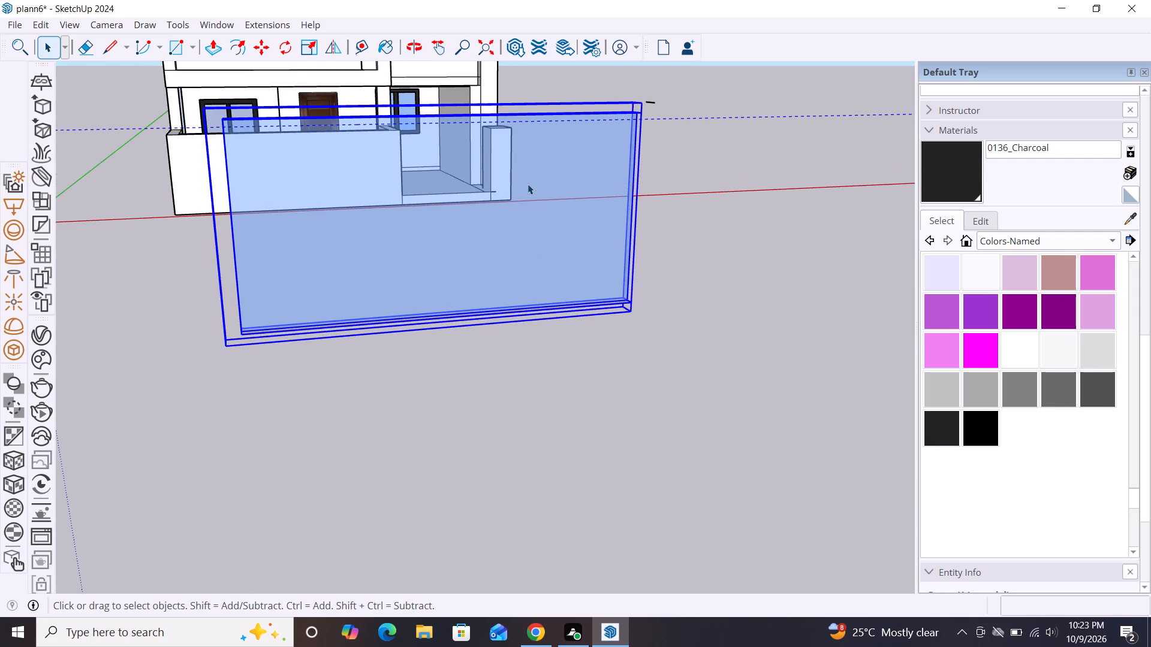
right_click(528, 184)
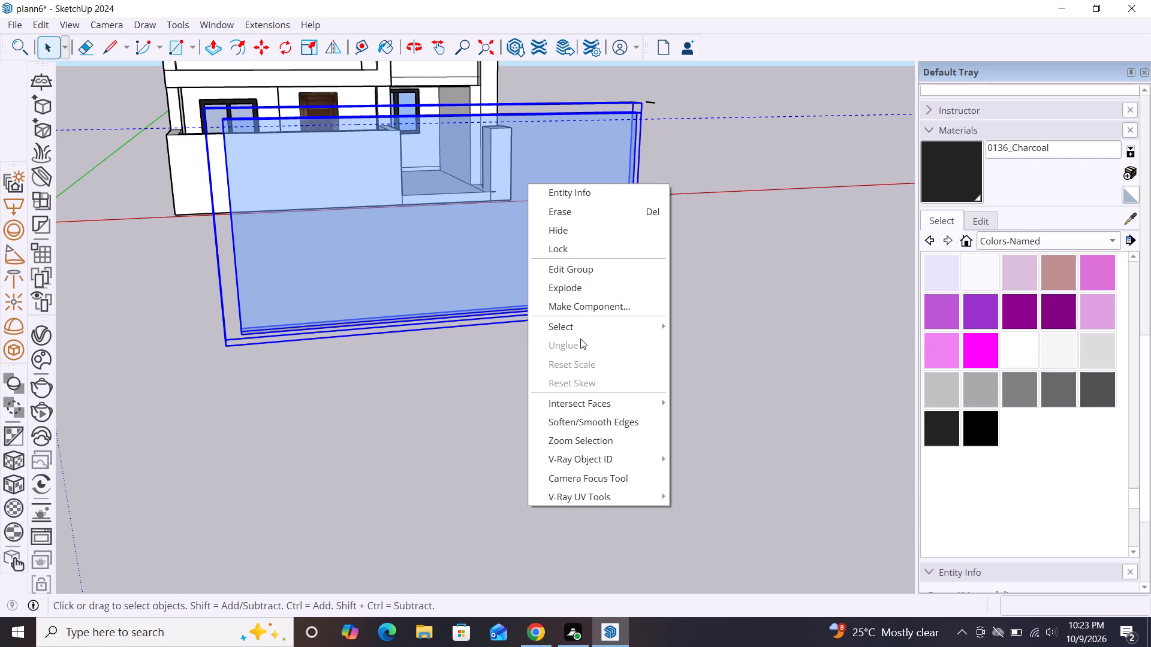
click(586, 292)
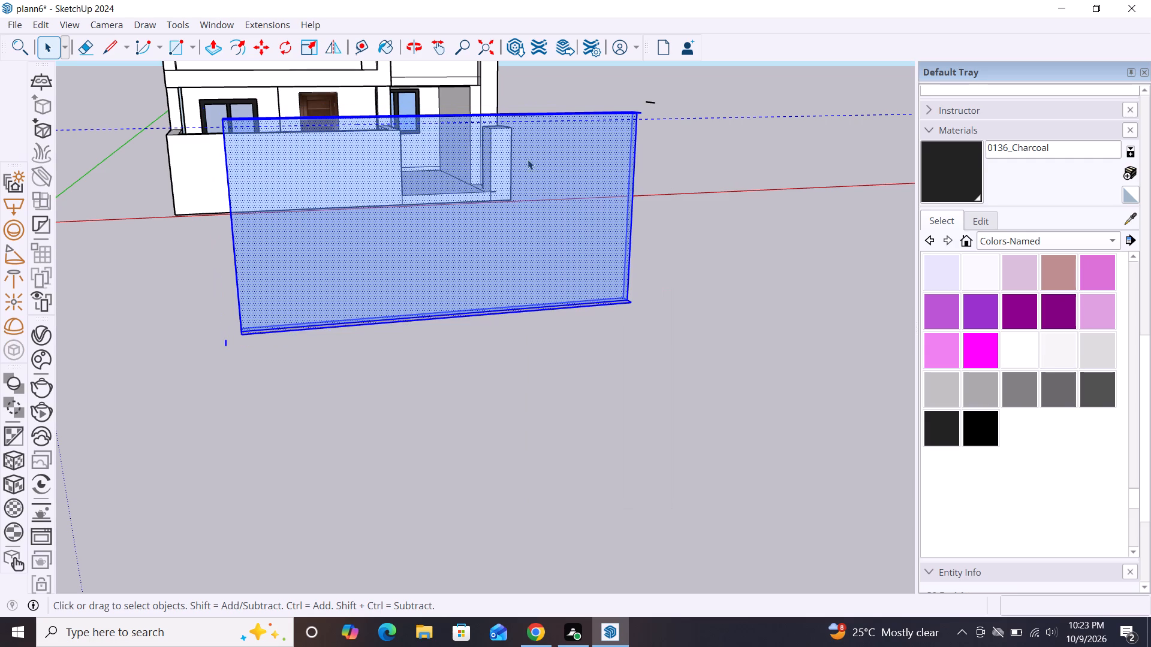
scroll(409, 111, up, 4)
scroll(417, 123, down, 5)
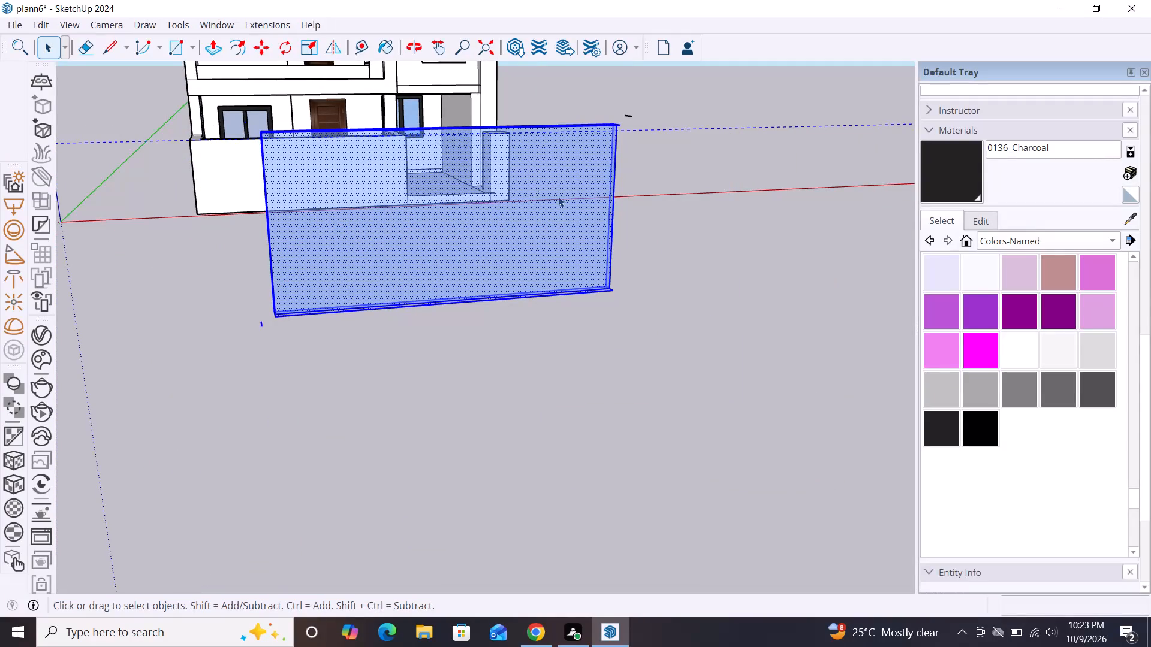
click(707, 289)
Delete the front edge of the strip beneath the glass pane and the short stub at its lower right corner.
scroll(598, 270, up, 9)
click(619, 326)
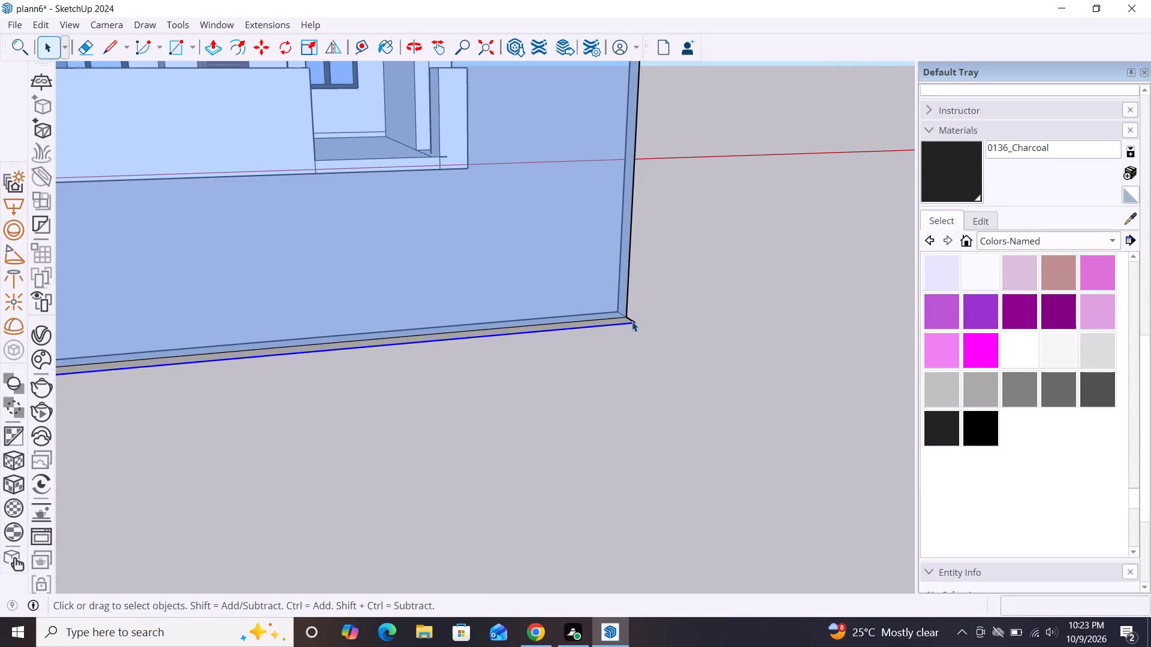
key(Delete)
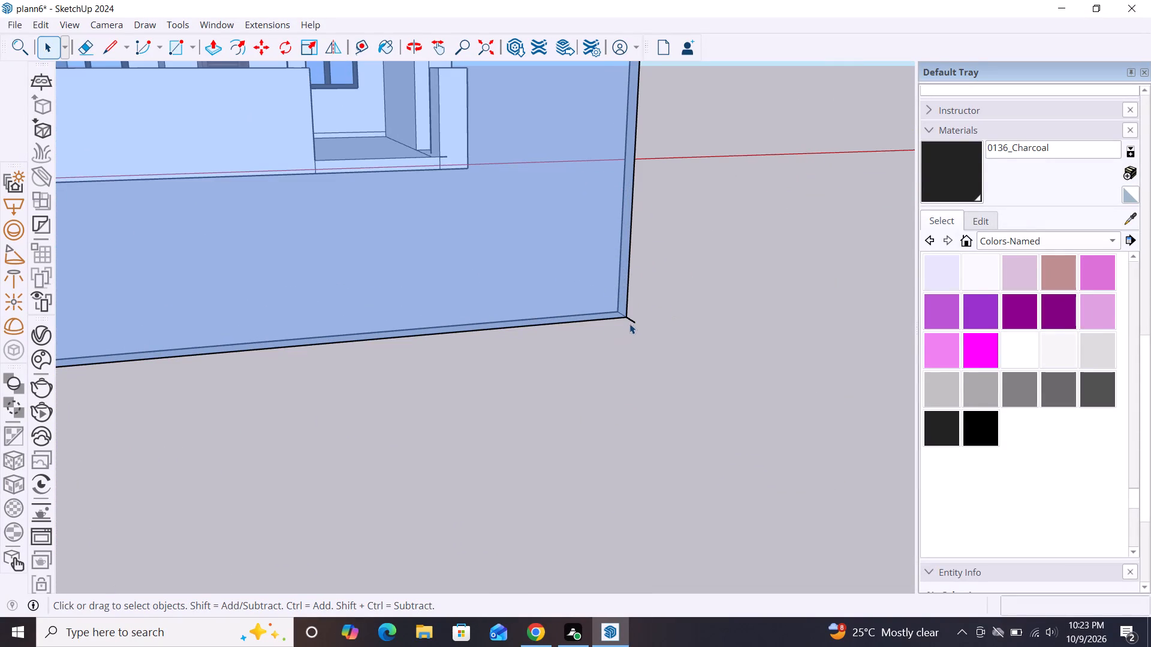
click(631, 323)
key(Delete)
Delete the front strip face on the glass pane's left side and its leftover vertical edge.
scroll(708, 323, down, 13)
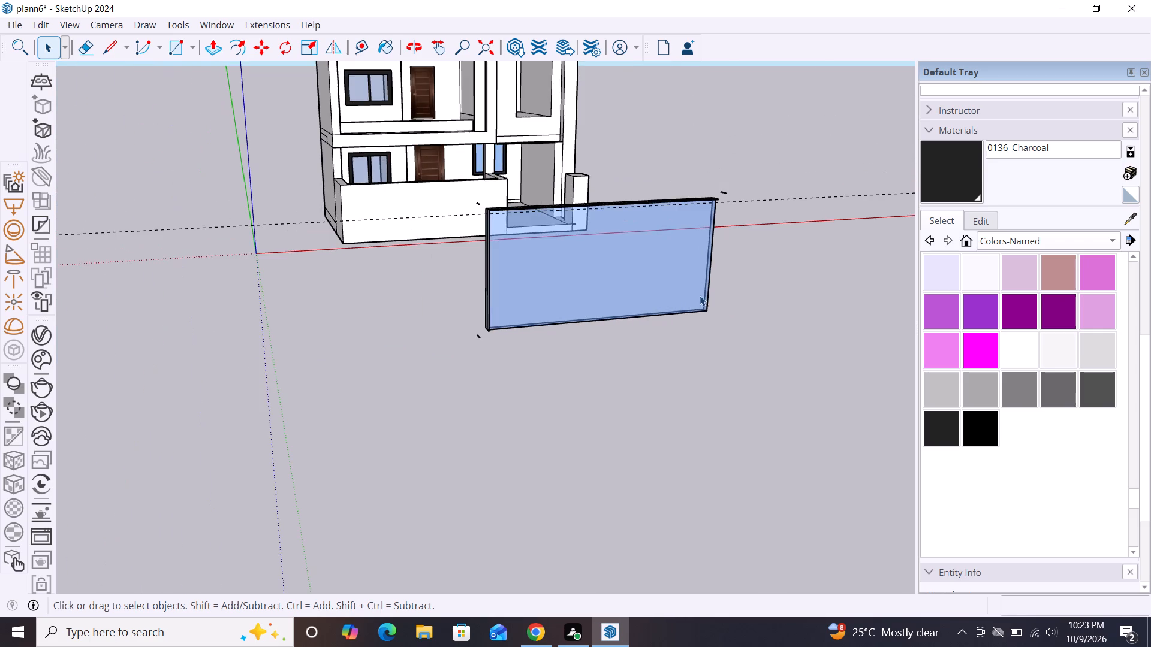
scroll(508, 331, up, 4)
middle_drag(391, 355, 562, 398)
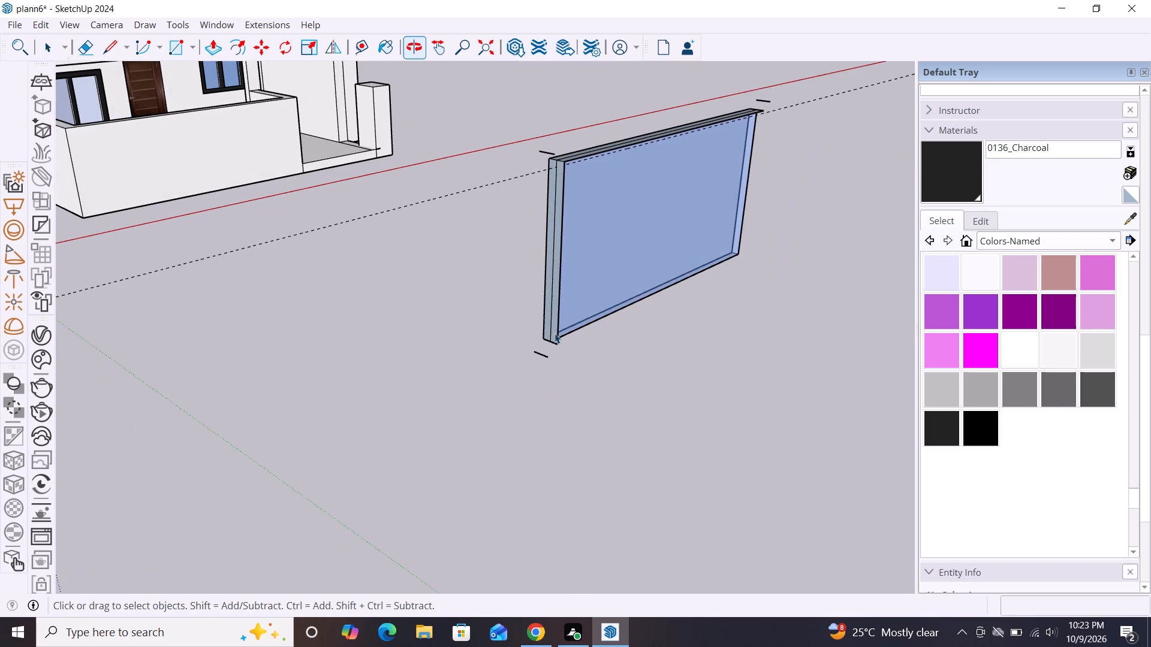
click(555, 304)
key(Delete)
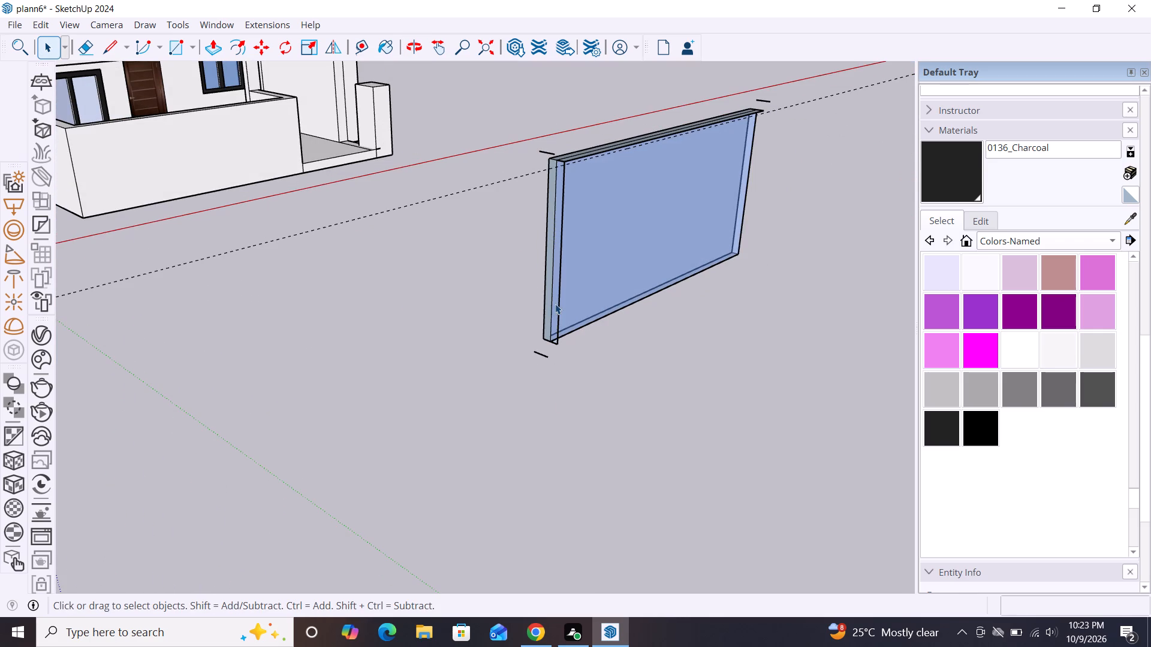
click(561, 318)
key(Delete)
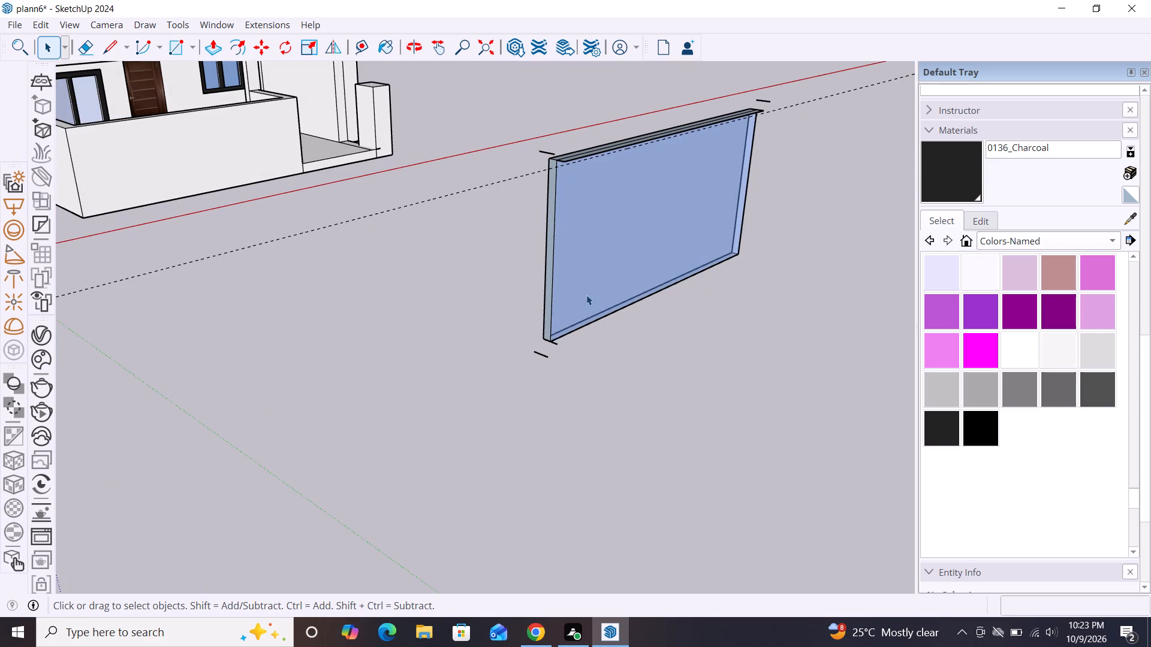
drag(541, 300, 594, 310)
Delete the front strip face along the top of the glass pane and its leftover long edge.
scroll(596, 310, down, 4)
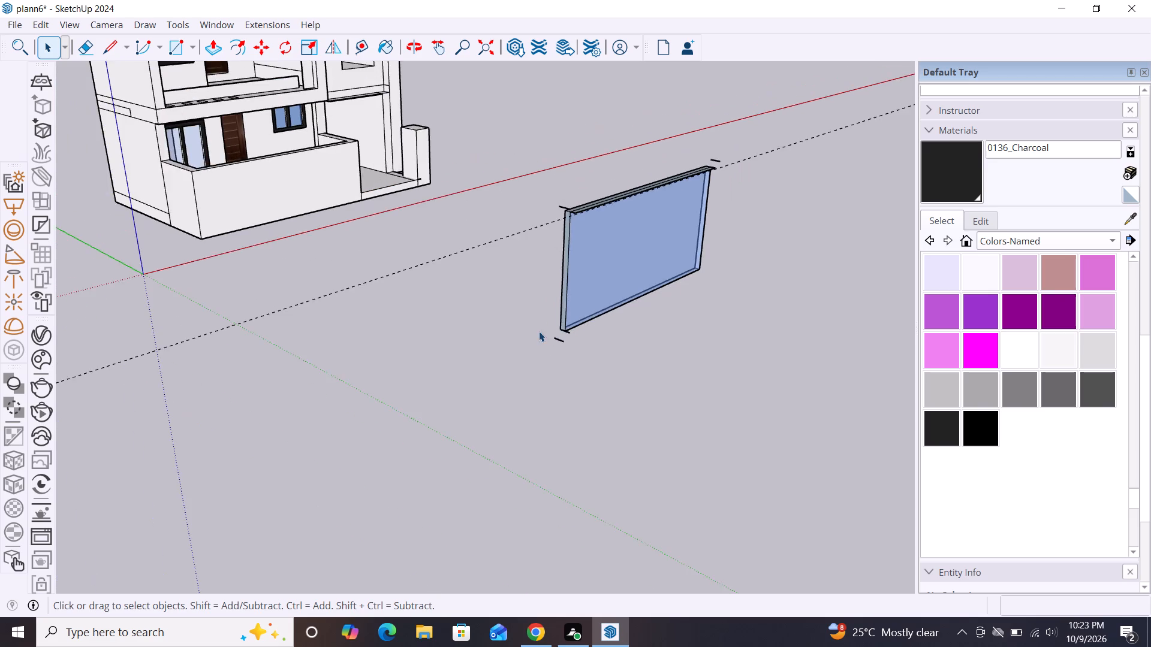
middle_drag(539, 331, 664, 378)
scroll(757, 243, up, 2)
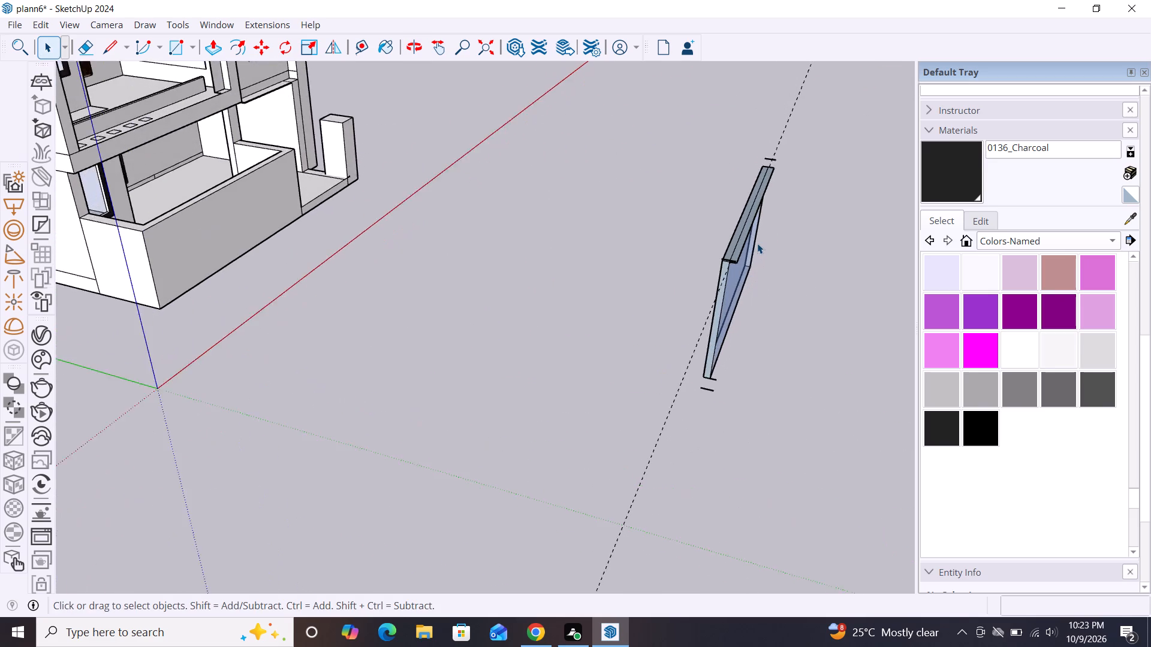
scroll(757, 243, up, 6)
click(715, 261)
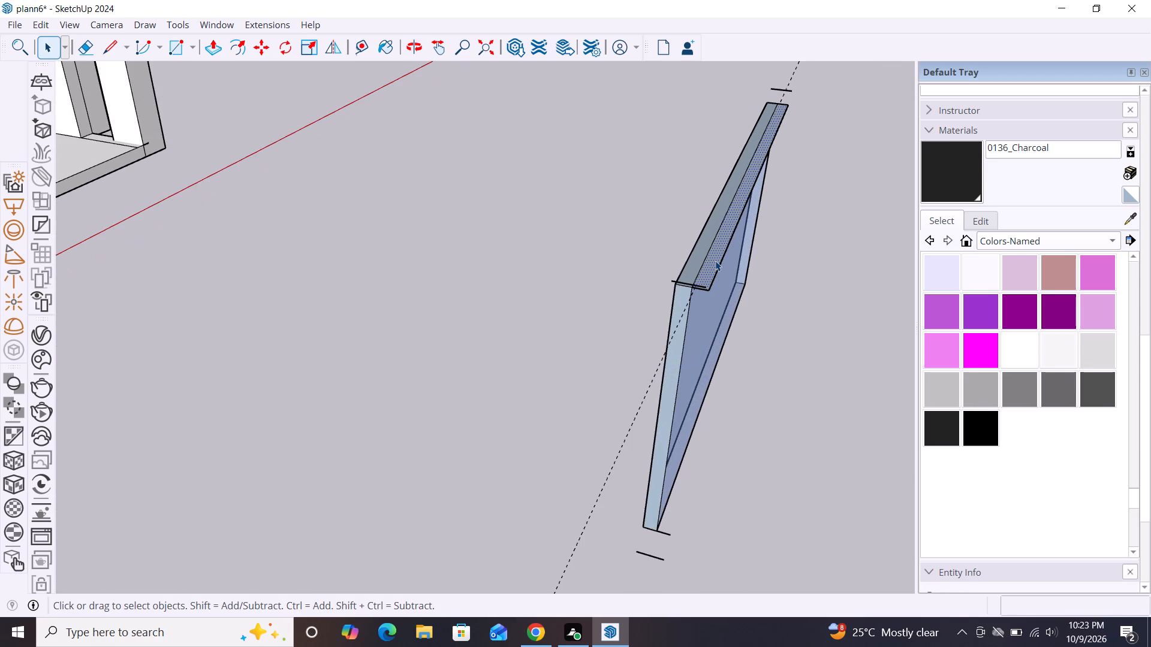
key(Delete)
click(720, 270)
key(Delete)
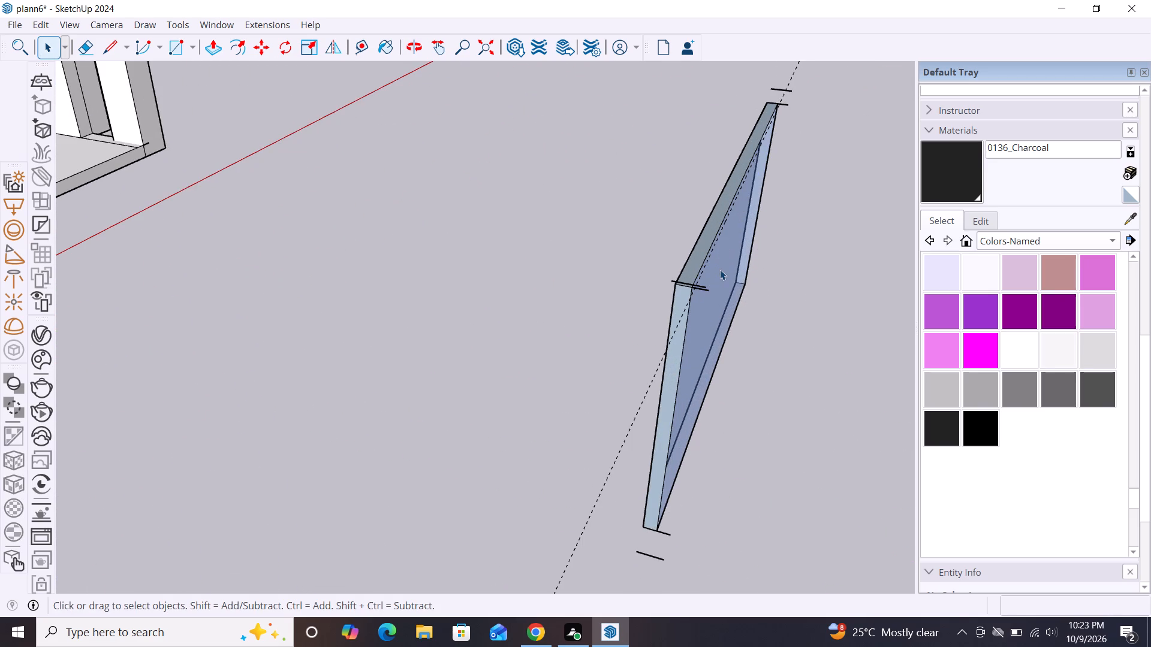
Delete the two stray edge stubs at the glass pane's near upper corner.
click(711, 293)
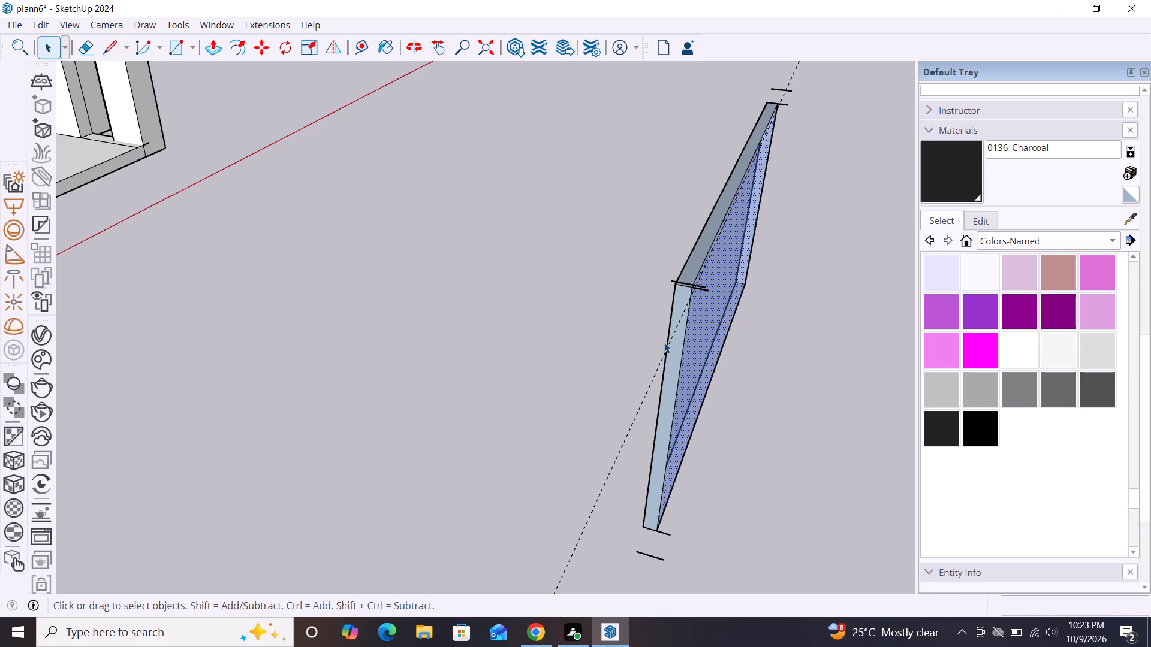
click(693, 289)
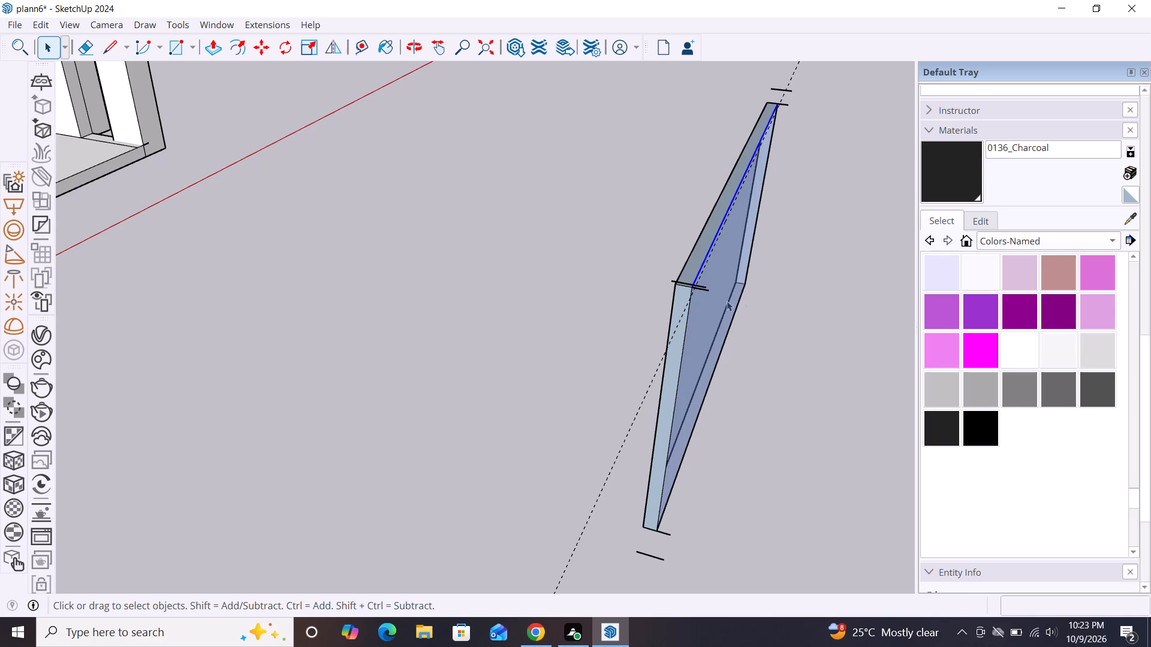
click(766, 316)
click(703, 286)
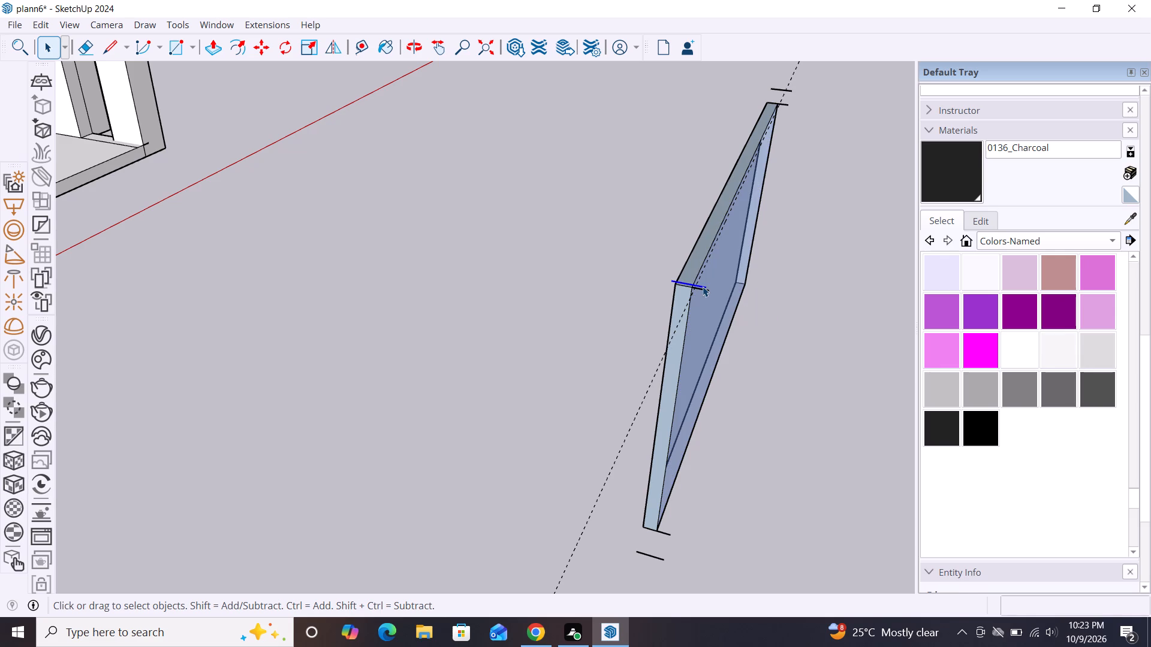
key(Delete)
click(703, 289)
key(Delete)
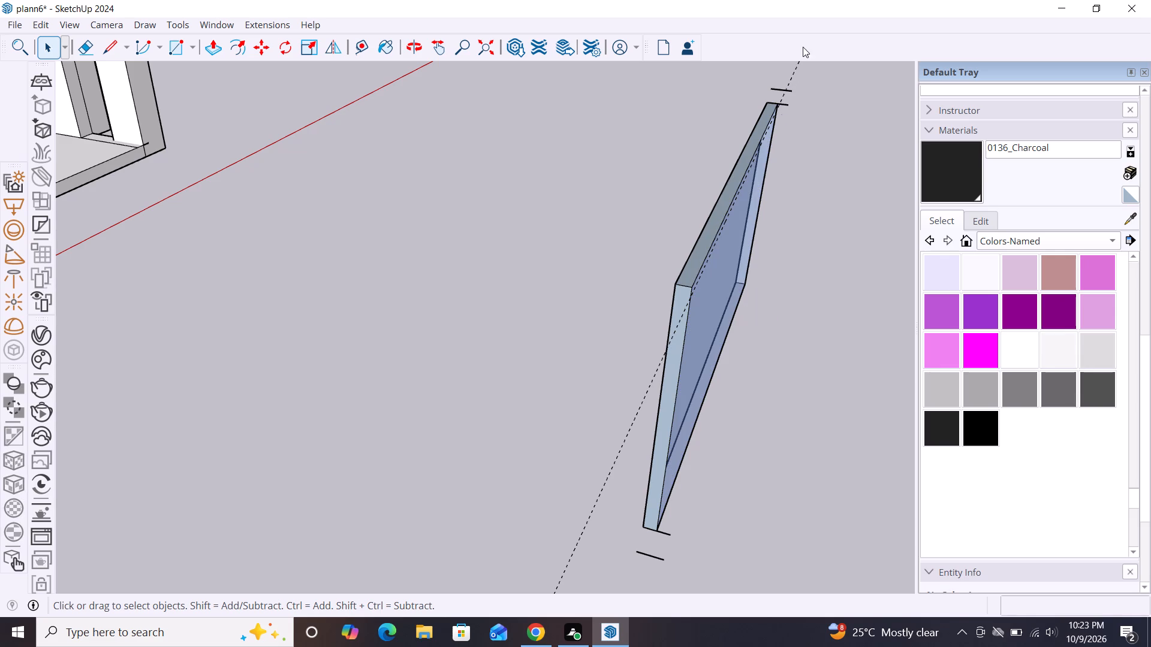
Delete the remaining stray edge stubs at the glass pane's far upper corner and beneath its near lower corner.
click(789, 89)
key(Delete)
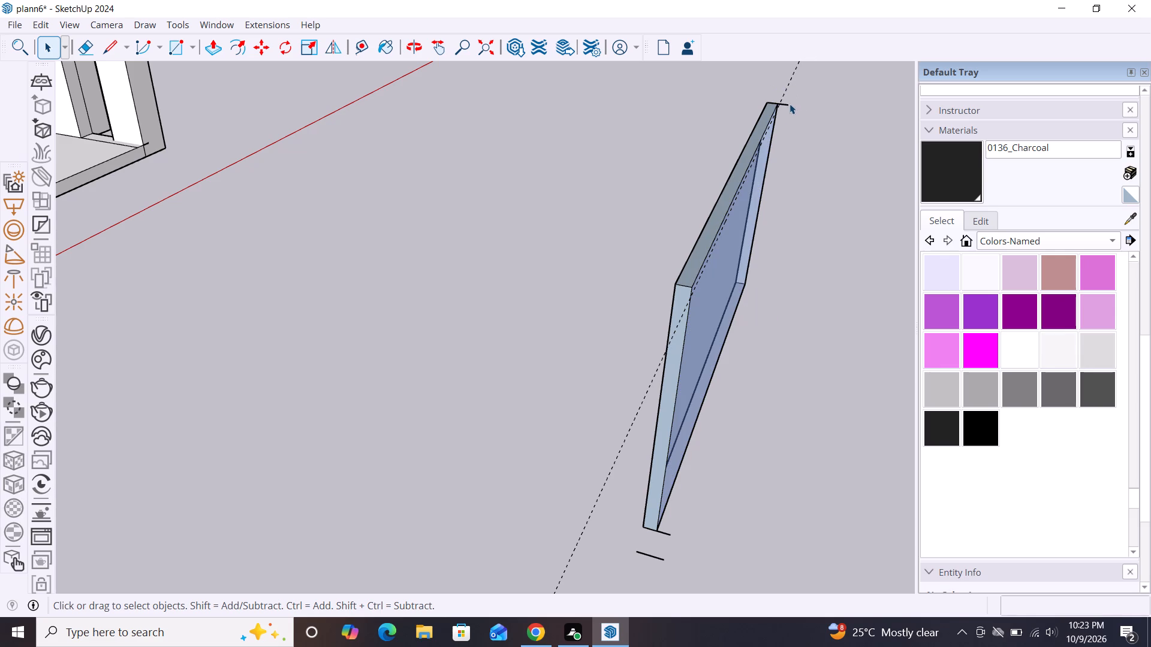
click(787, 106)
key(Delete)
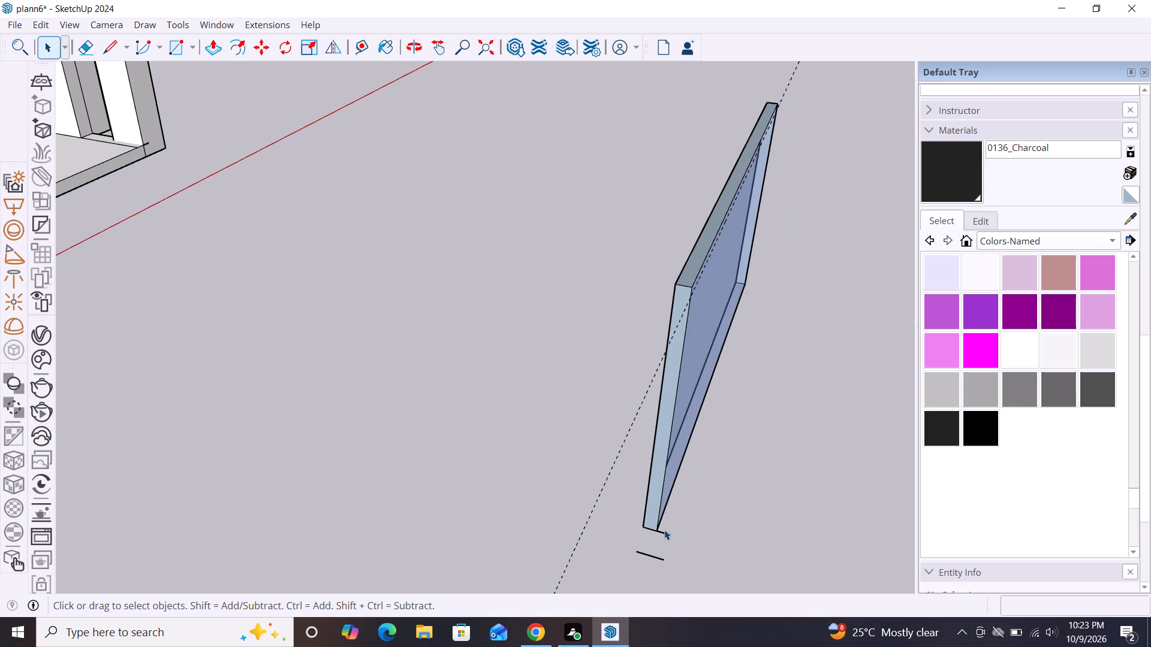
click(663, 532)
key(Delete)
click(650, 558)
key(Delete)
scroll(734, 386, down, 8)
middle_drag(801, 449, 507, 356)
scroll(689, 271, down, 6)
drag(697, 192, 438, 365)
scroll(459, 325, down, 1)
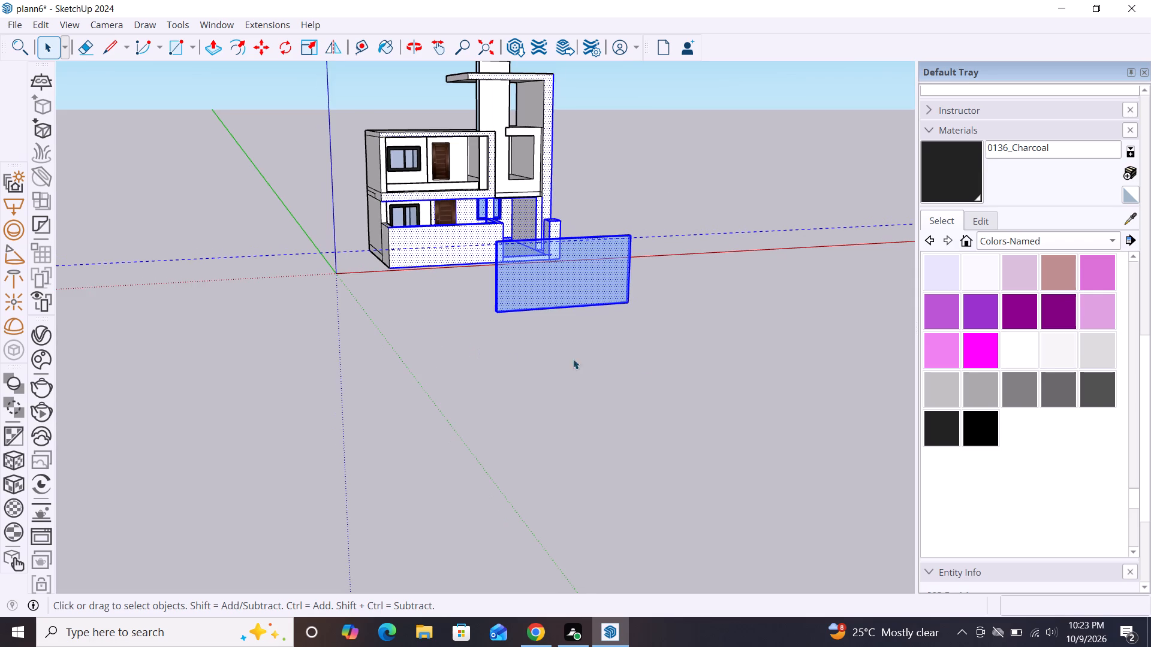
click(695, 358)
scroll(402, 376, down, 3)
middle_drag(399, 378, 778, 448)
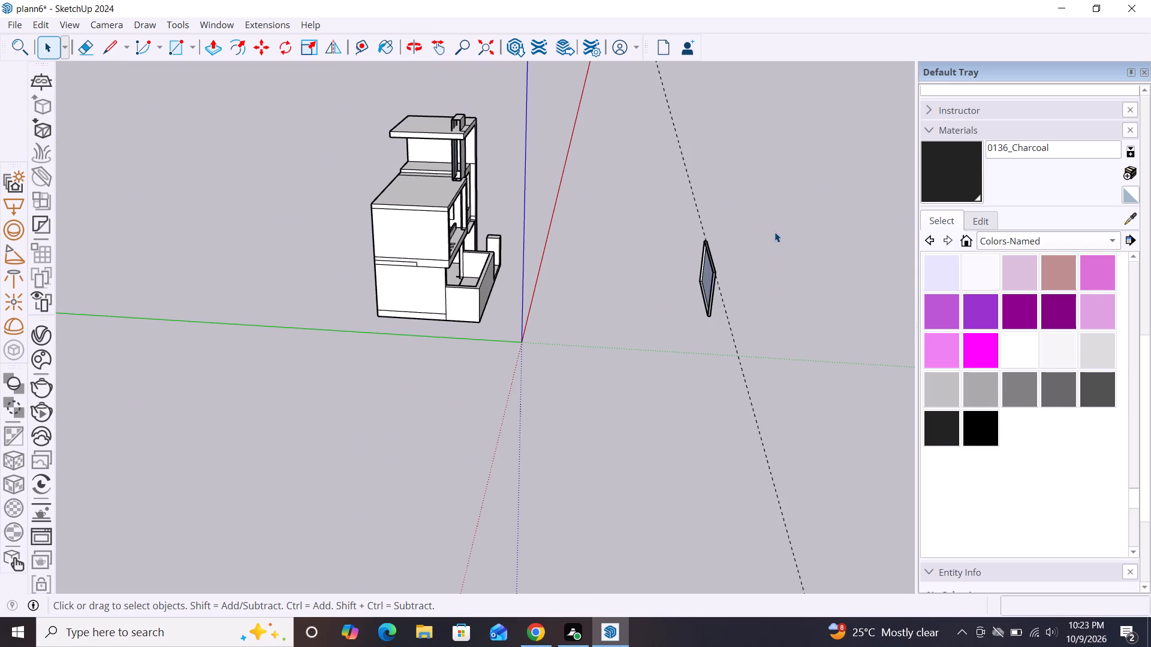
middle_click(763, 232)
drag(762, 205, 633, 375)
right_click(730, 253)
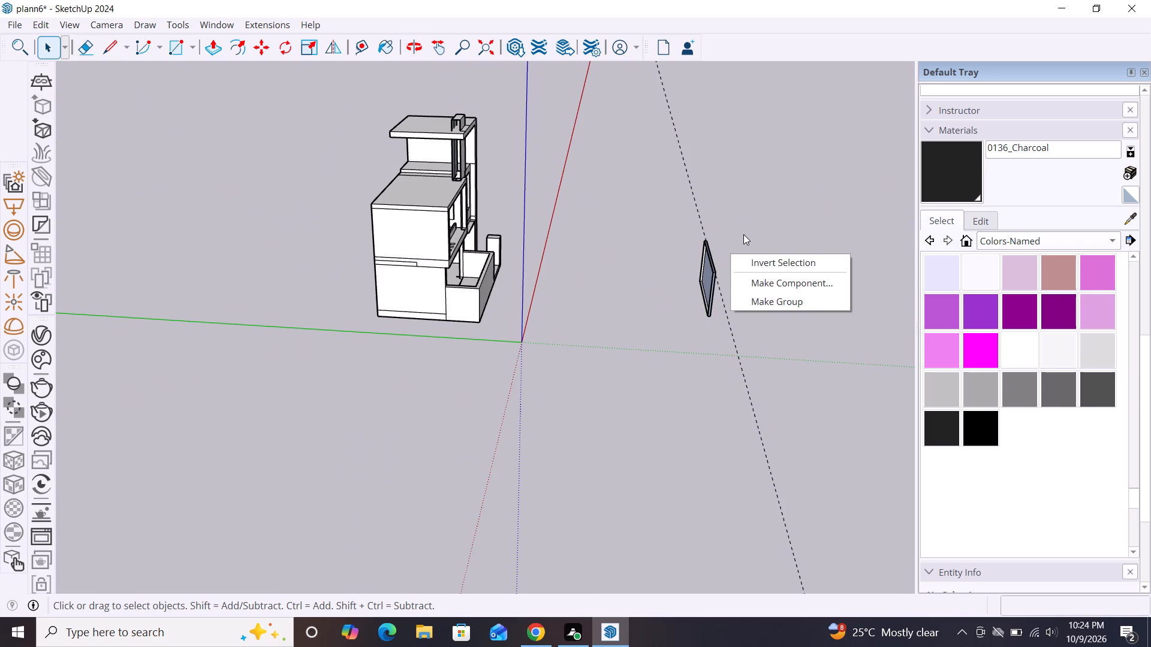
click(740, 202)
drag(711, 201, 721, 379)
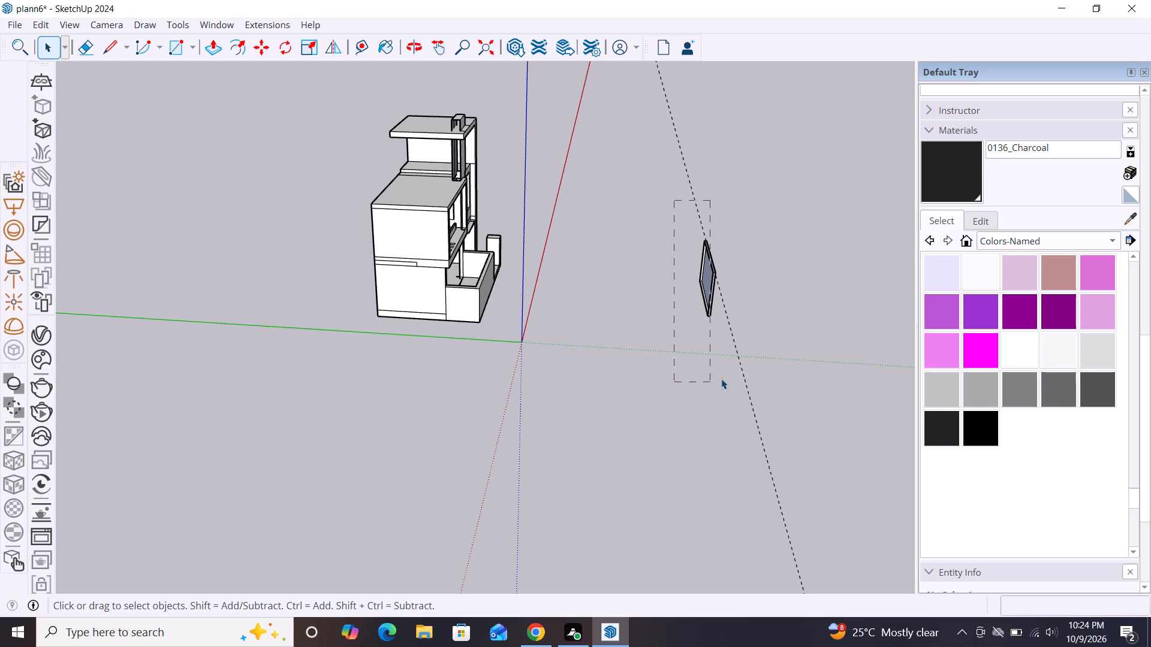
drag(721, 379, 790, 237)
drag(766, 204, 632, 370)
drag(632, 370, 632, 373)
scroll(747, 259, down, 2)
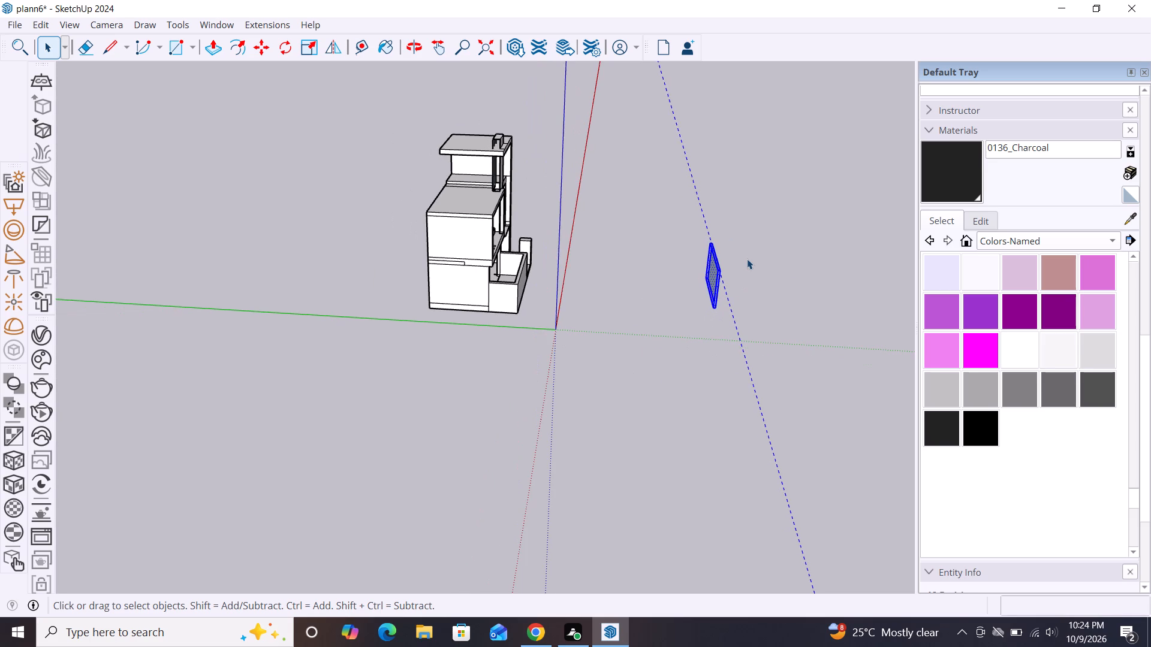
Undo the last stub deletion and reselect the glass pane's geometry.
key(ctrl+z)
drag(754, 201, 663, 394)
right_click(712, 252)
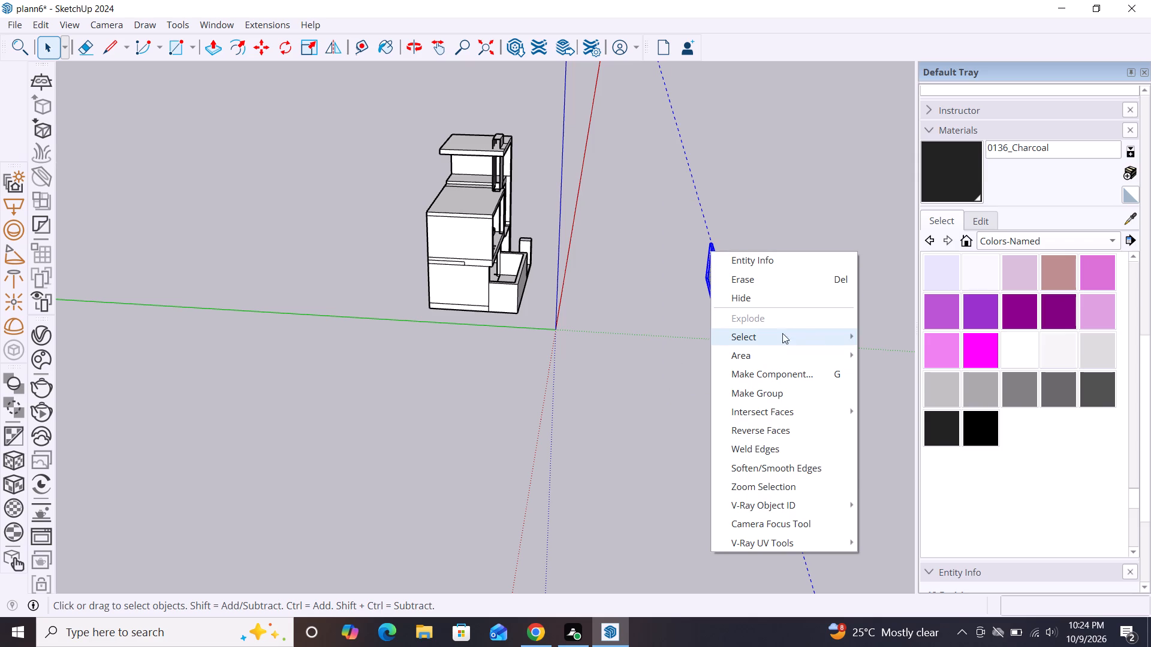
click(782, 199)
Delete the short stray edge beneath the glass pane's lower corner.
scroll(722, 300, up, 3)
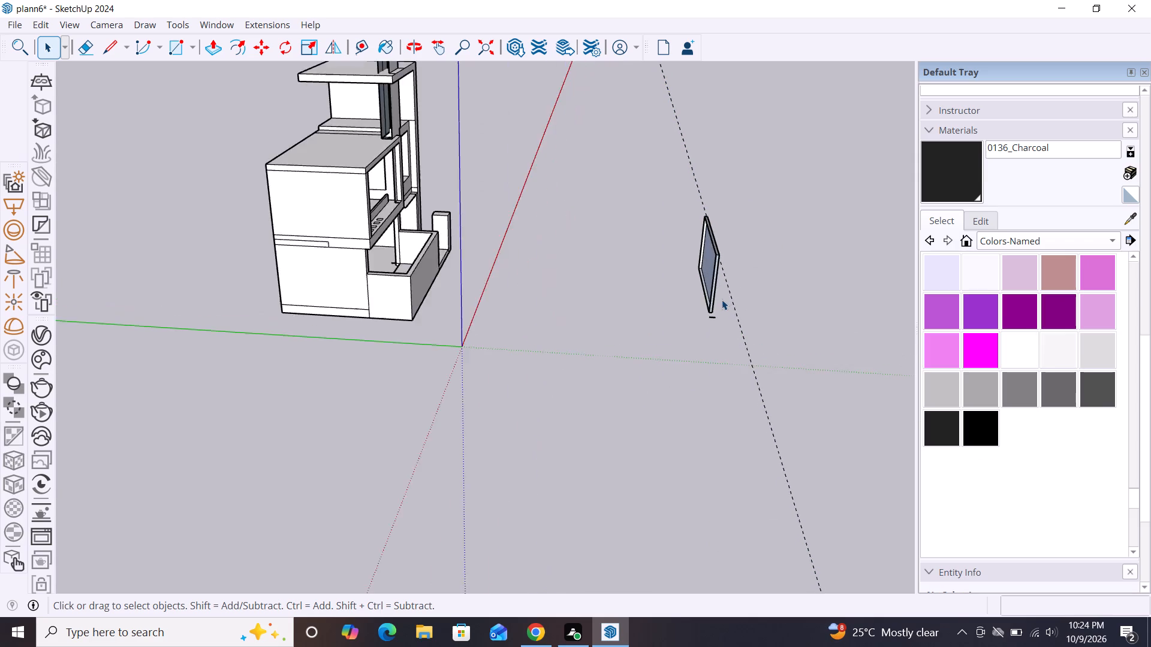
scroll(722, 300, up, 15)
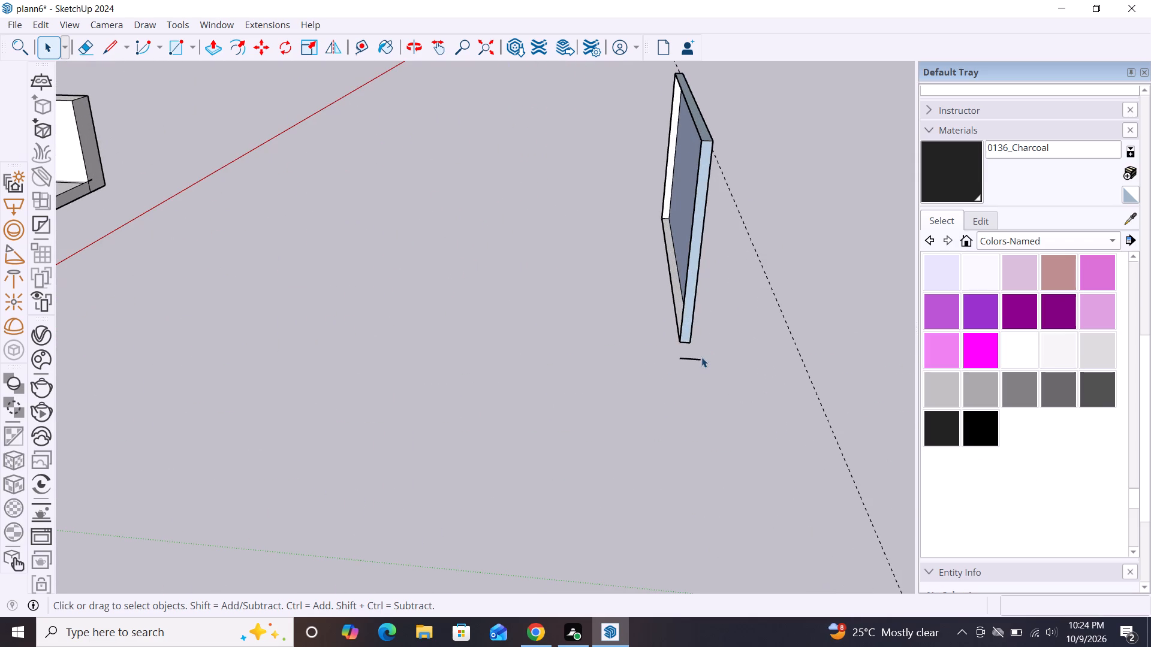
click(694, 361)
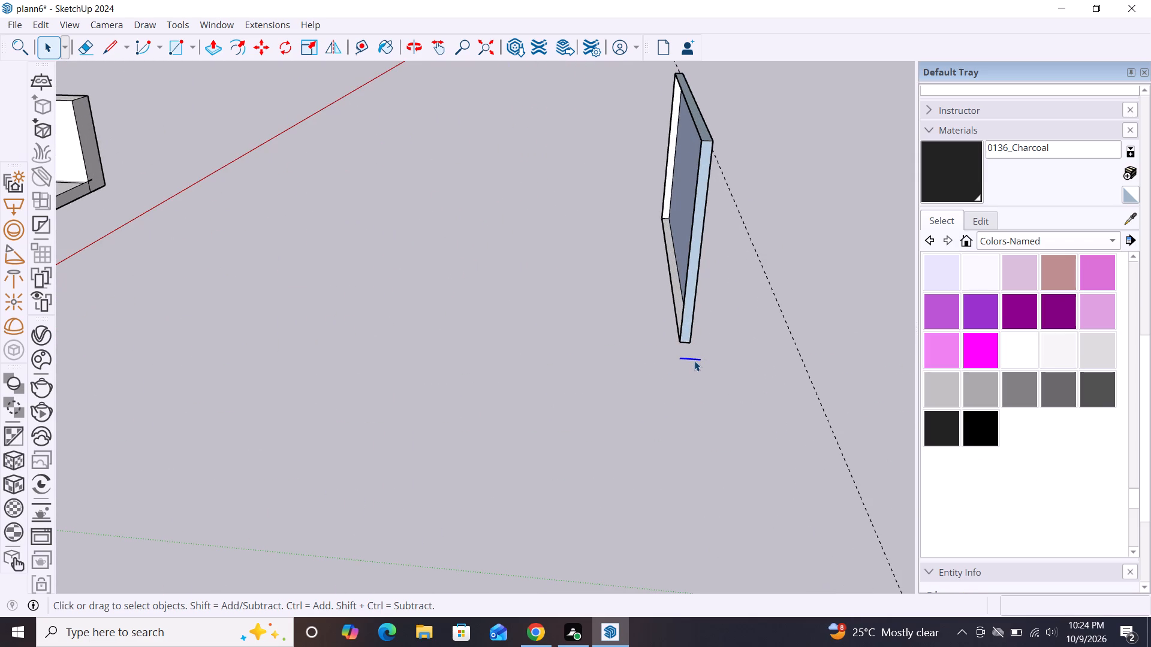
key(Delete)
Select all the glass pane's geometry together with the guide line along its top and make it a group.
scroll(750, 216, down, 12)
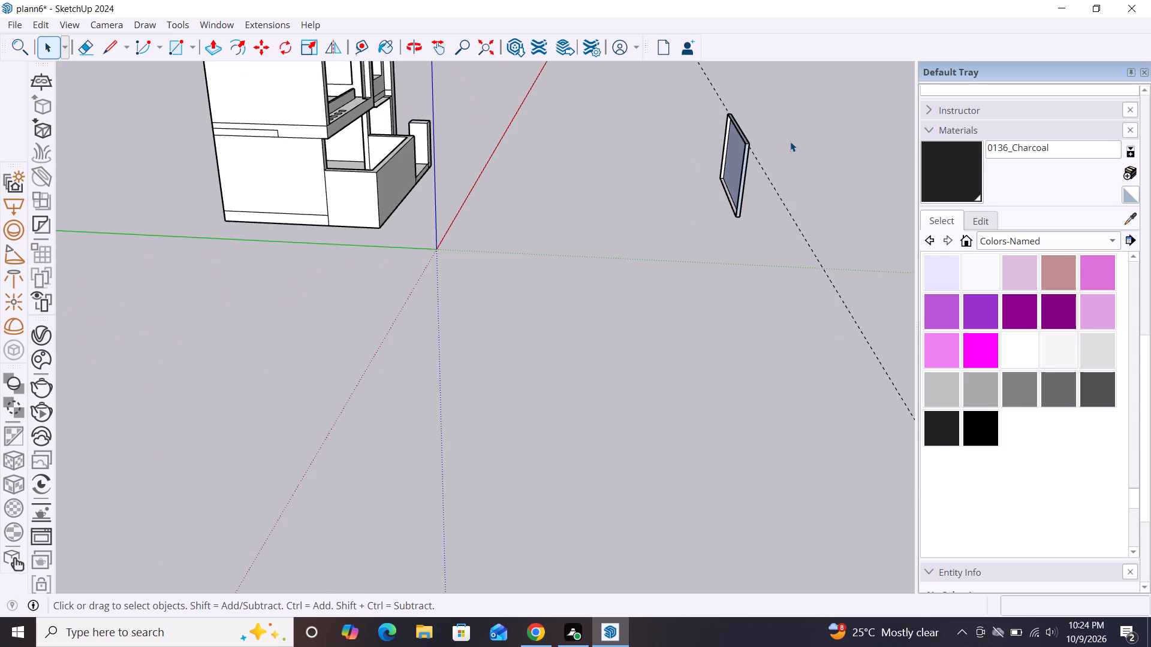
middle_drag(790, 141, 630, 156)
drag(794, 132, 778, 147)
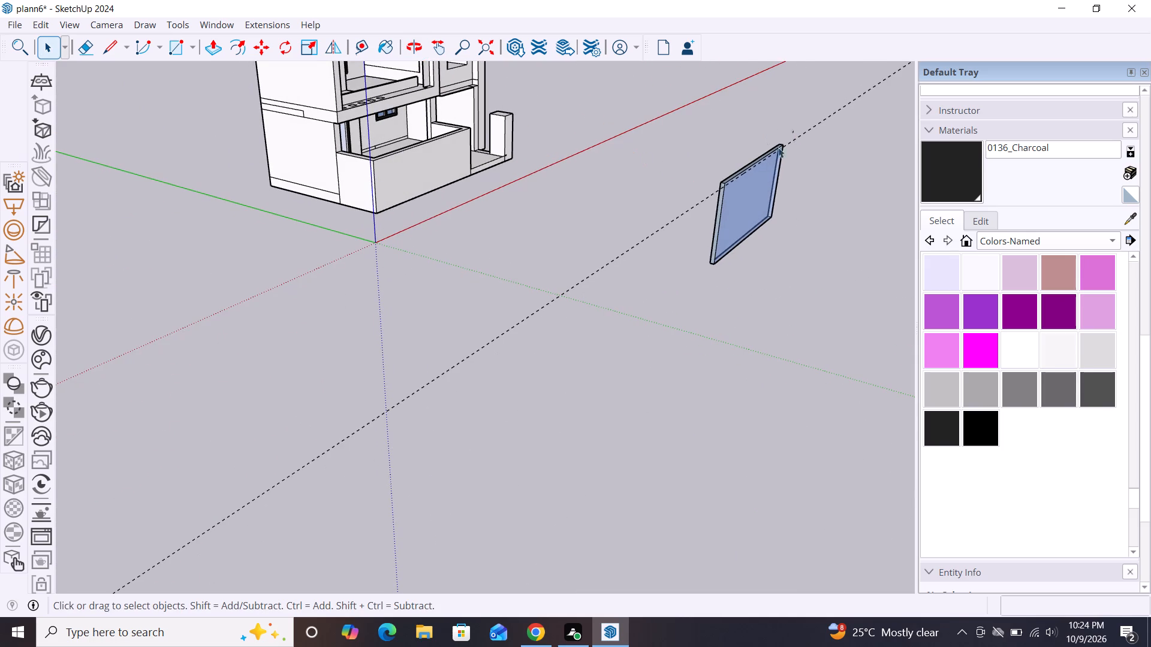
drag(778, 147, 649, 316)
right_click(724, 217)
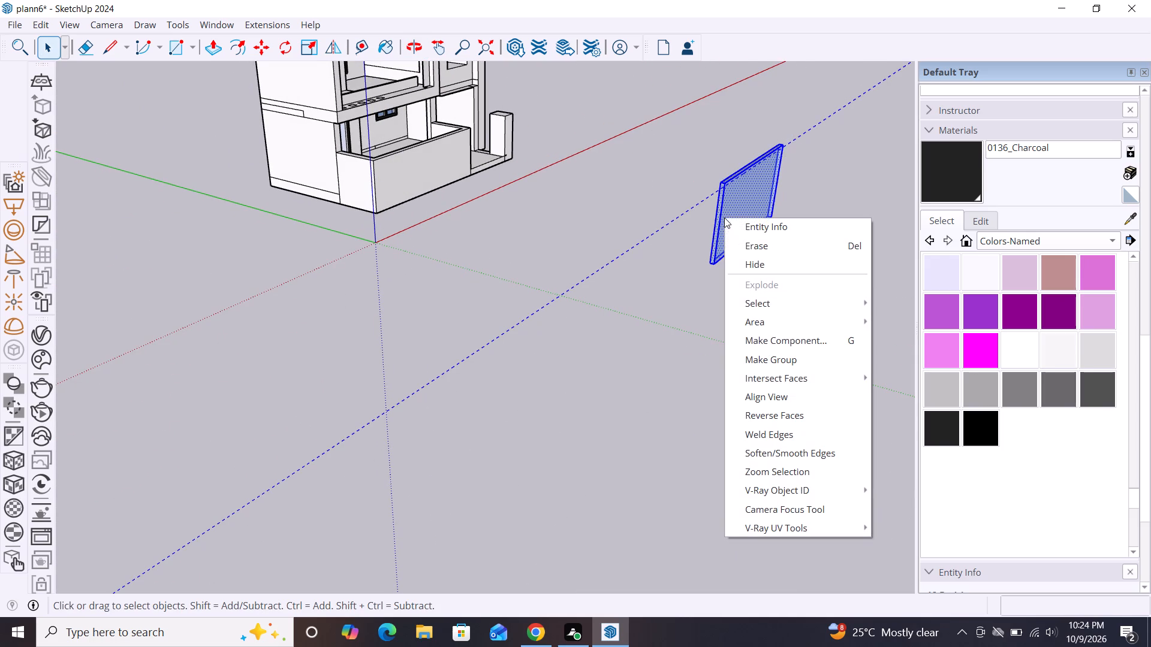
click(798, 361)
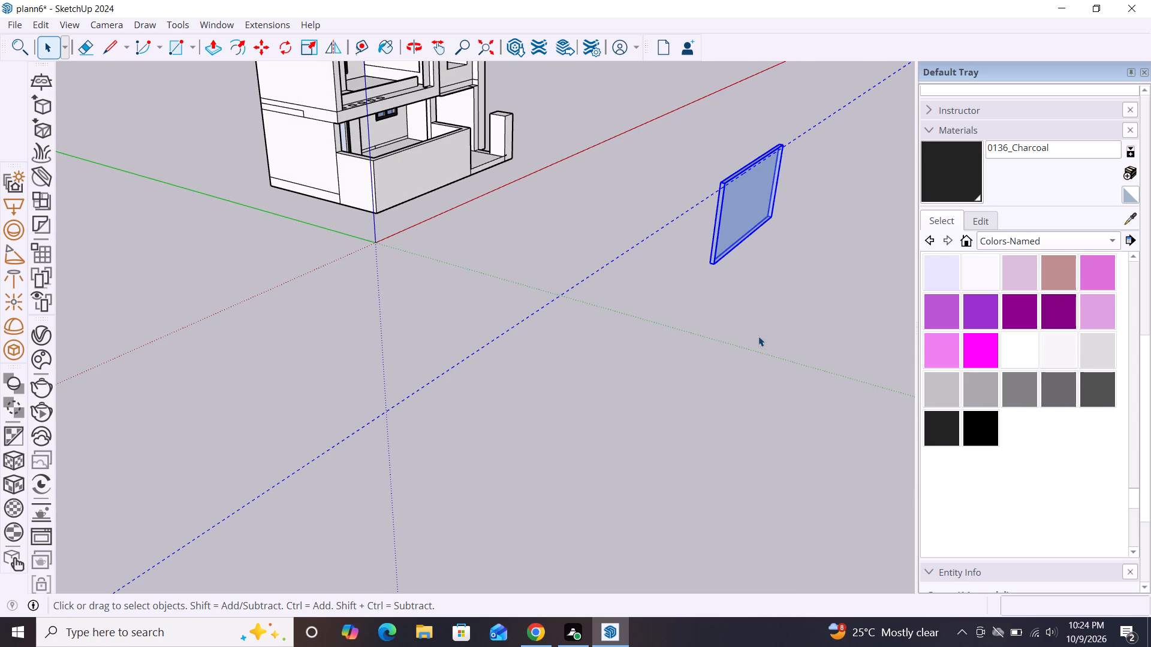
click(759, 341)
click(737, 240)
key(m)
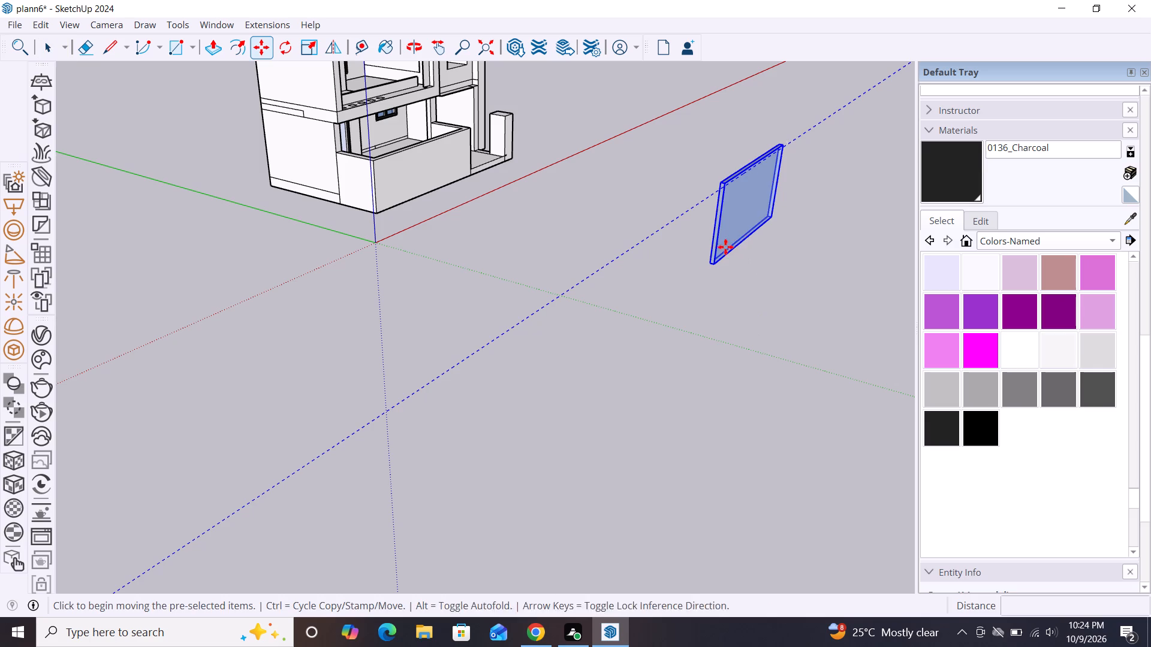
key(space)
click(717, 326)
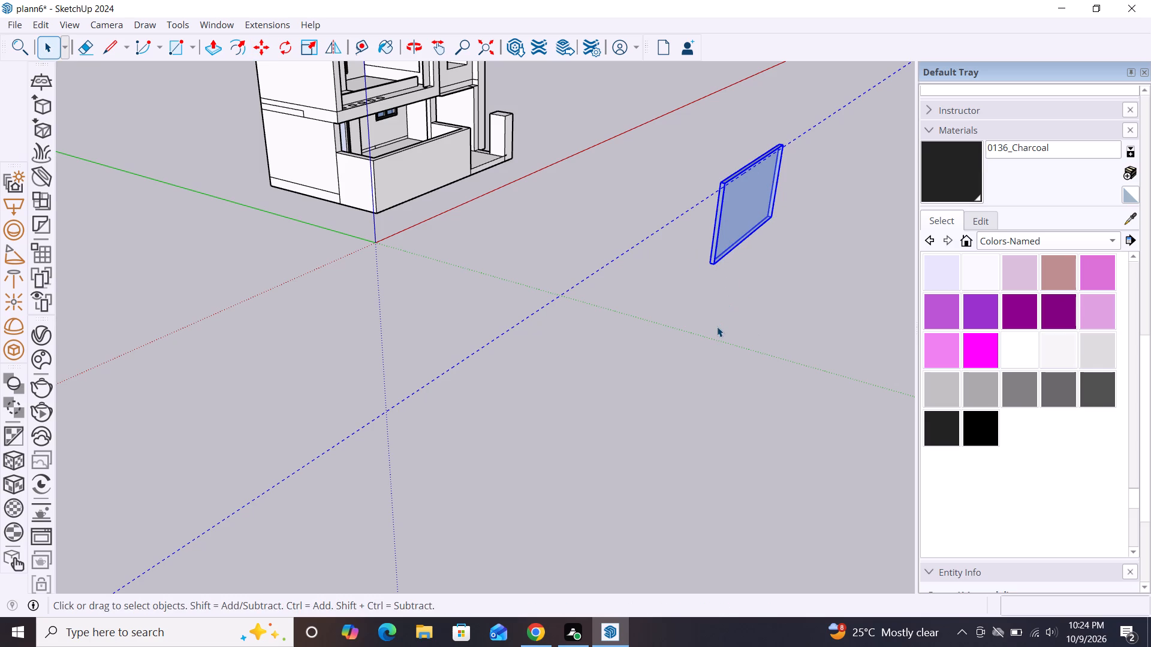
Scale the glass pane group along the green and blue axes from its top edge, reducing its height and deepening it.
scroll(758, 185, down, 8)
key(s)
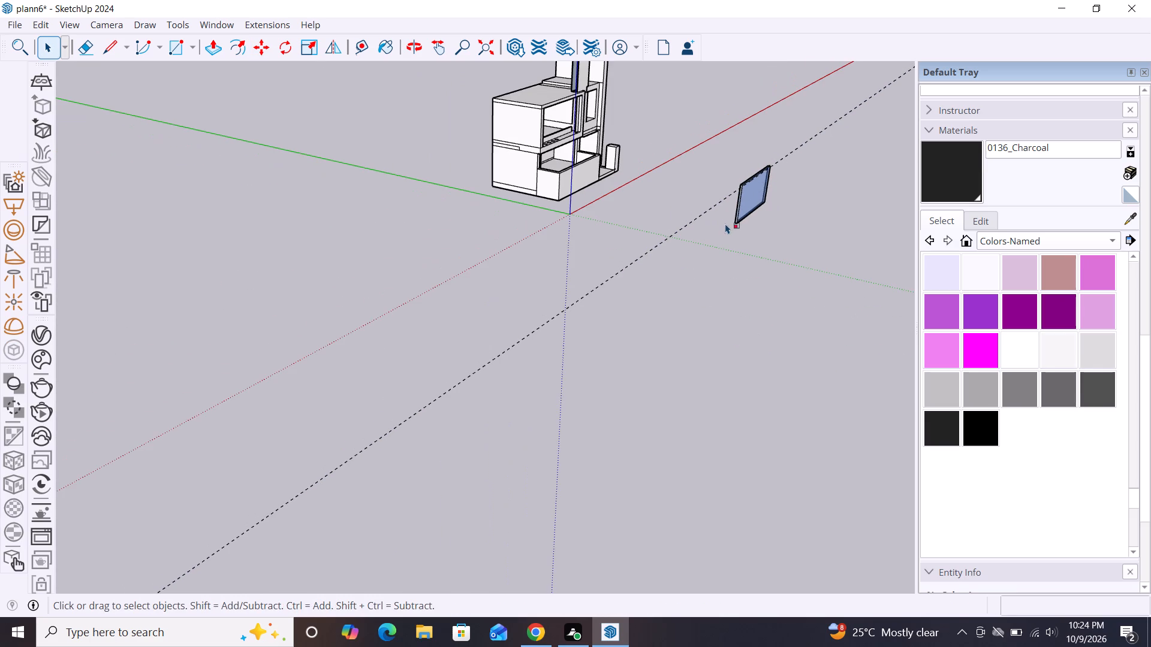
click(756, 204)
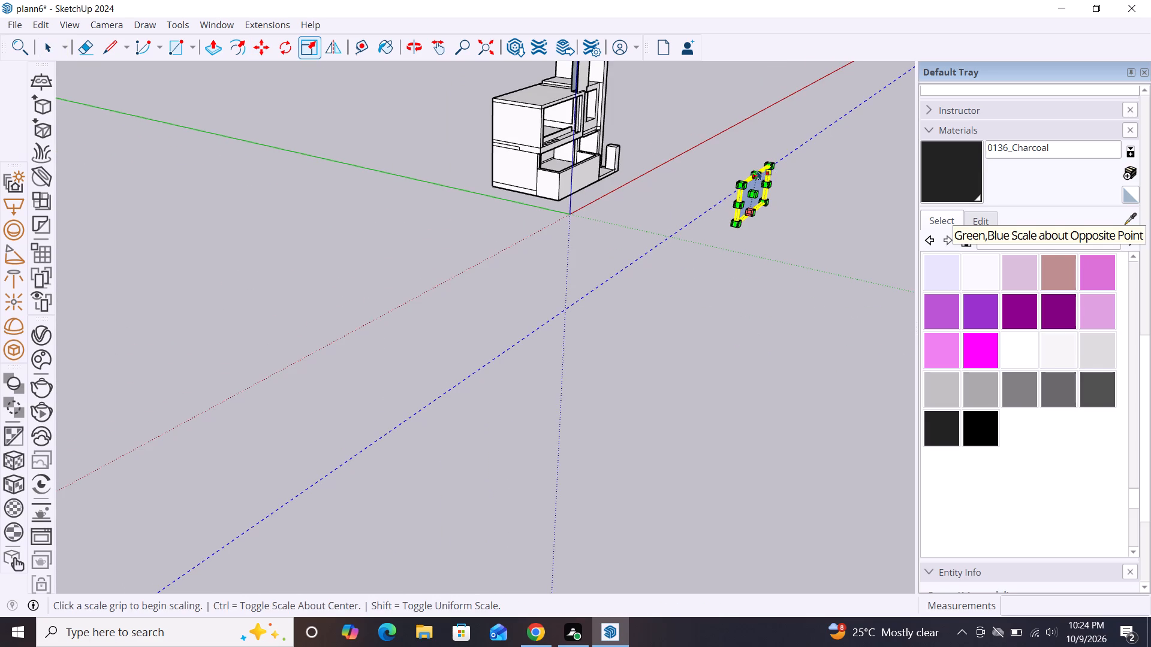
scroll(754, 231, down, 3)
middle_drag(723, 304, 413, 297)
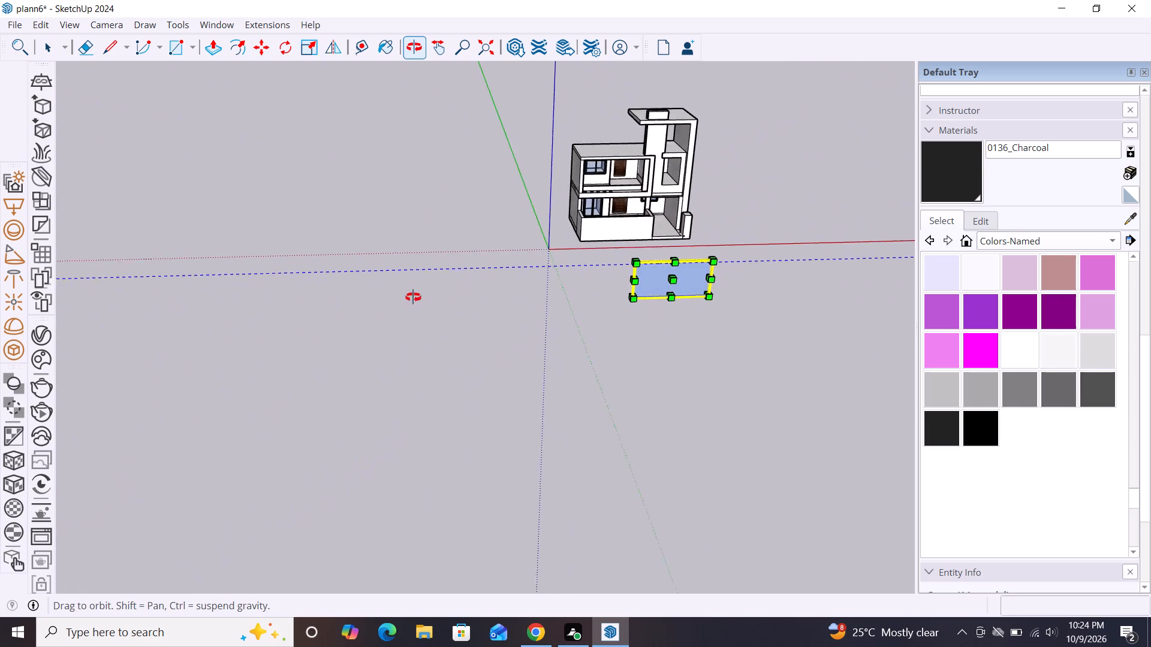
middle_drag(413, 297, 377, 296)
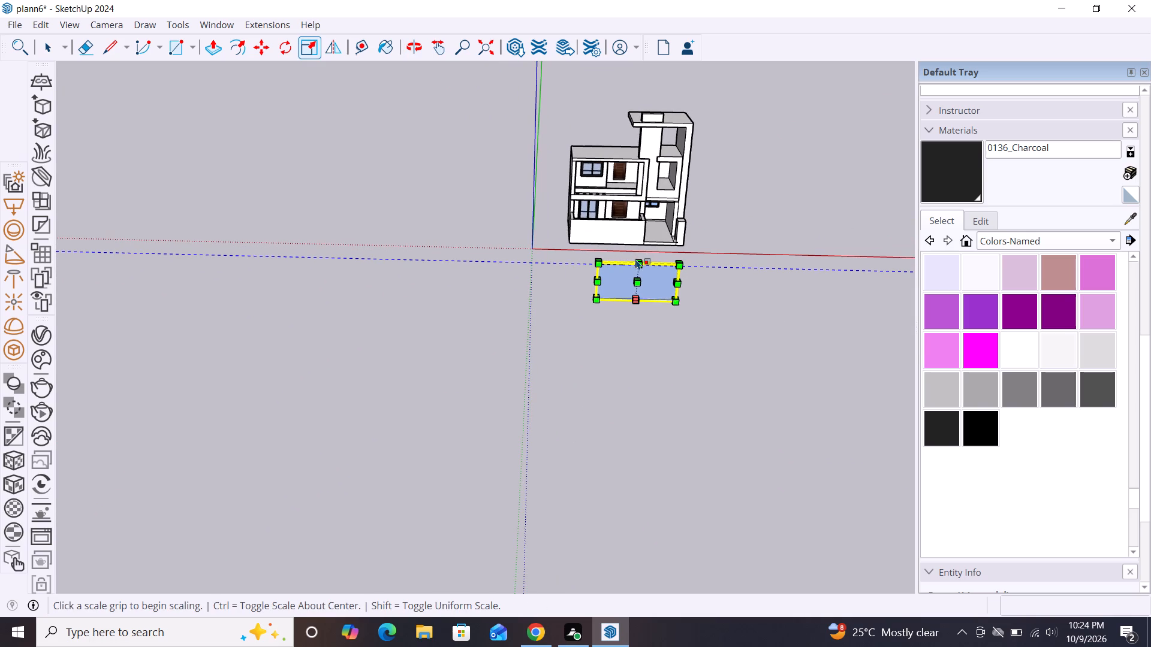
drag(636, 259, 637, 274)
key(space)
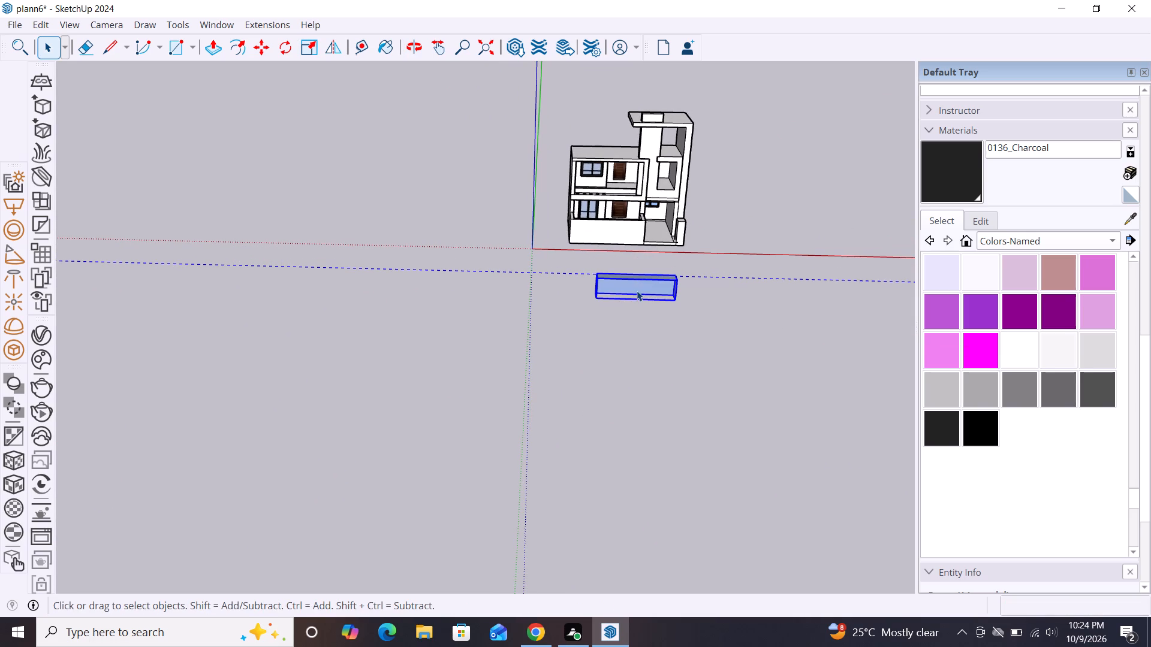
Scale the glass pane group's thickness along the green axis by a factor of about 0.16.
scroll(632, 292, up, 10)
click(627, 290)
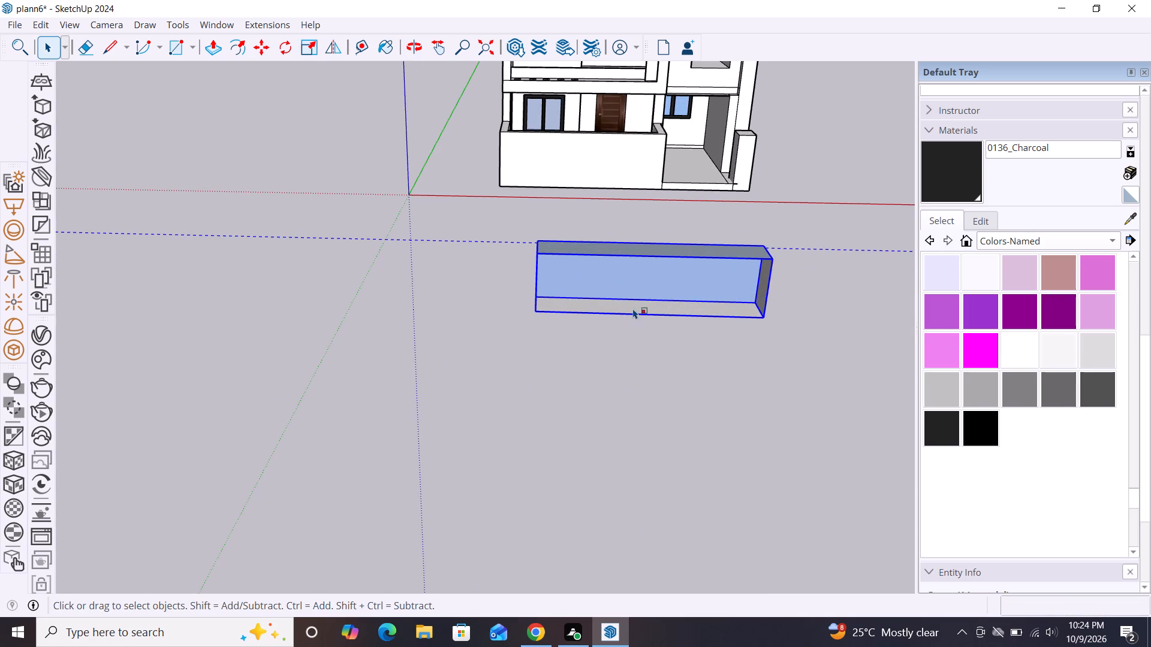
key(s)
click(650, 282)
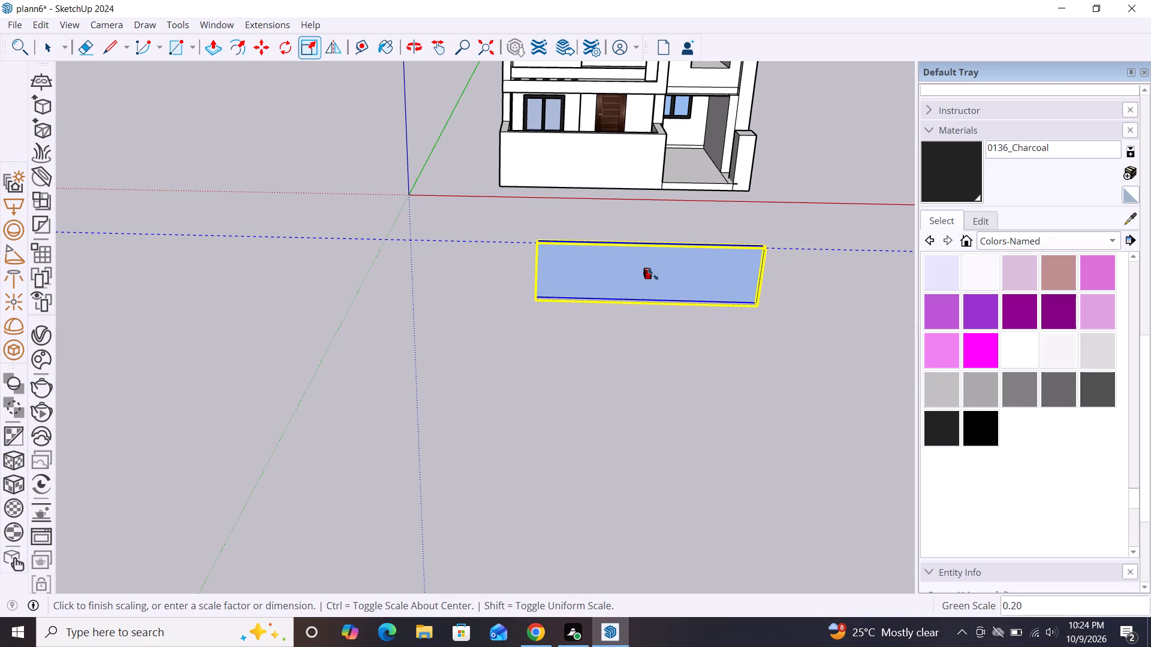
click(653, 271)
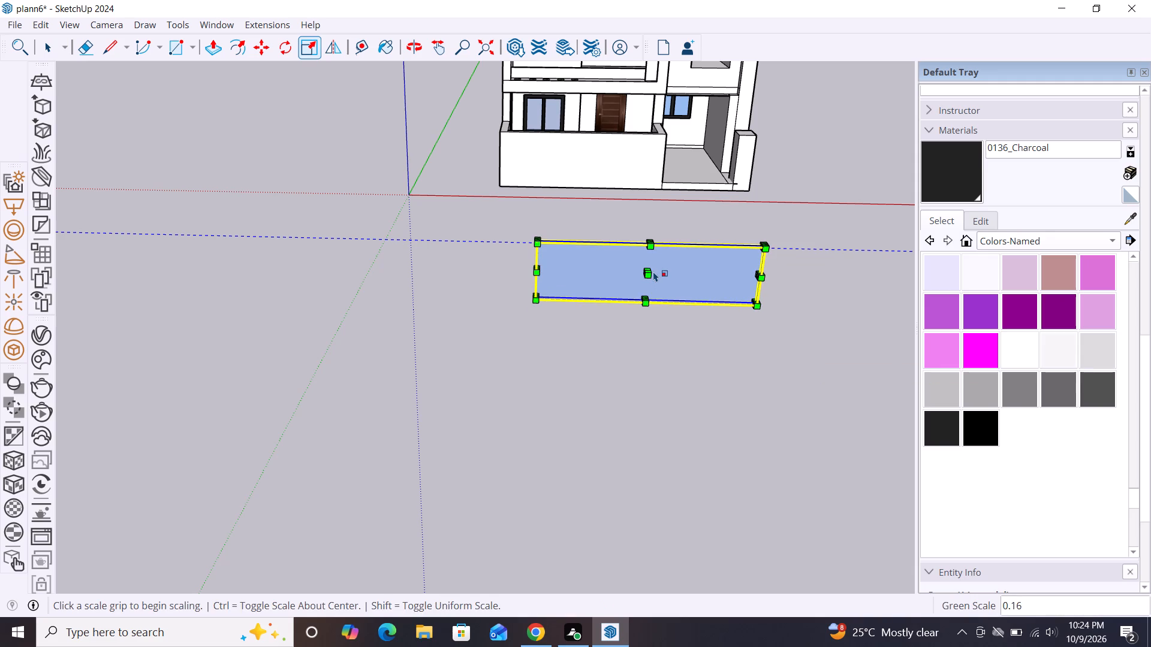
key(space)
click(667, 290)
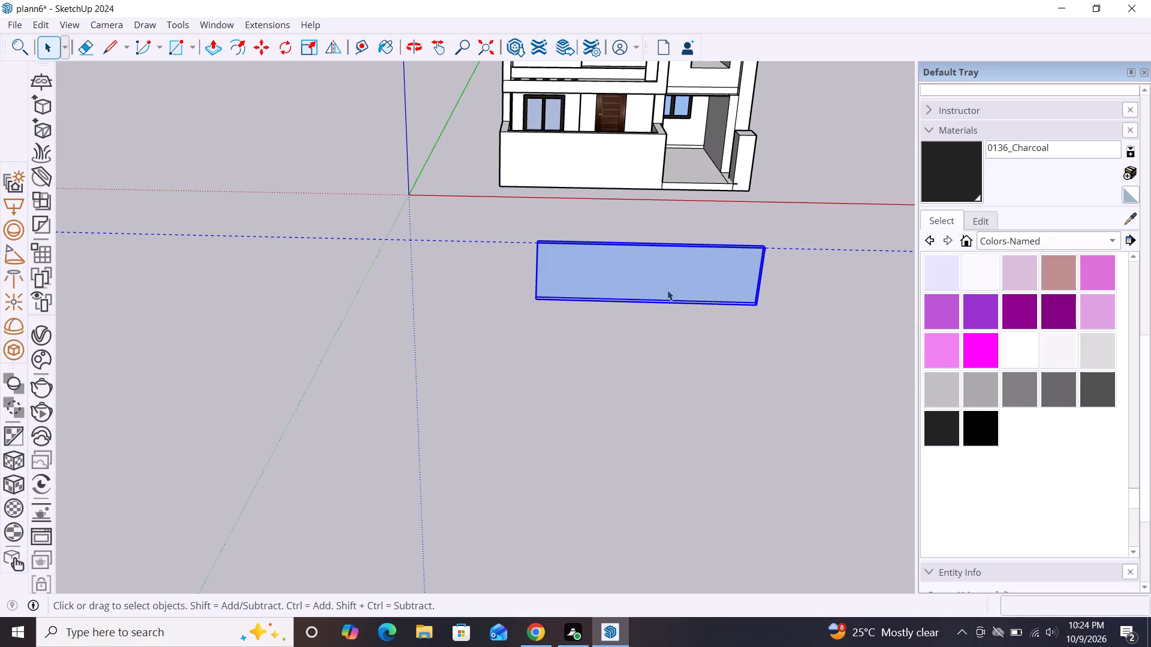
Scale the glass pane group along the red and green axes from its left end, shortening it to about two thirds of its length.
key(m)
key(space)
click(558, 263)
key(s)
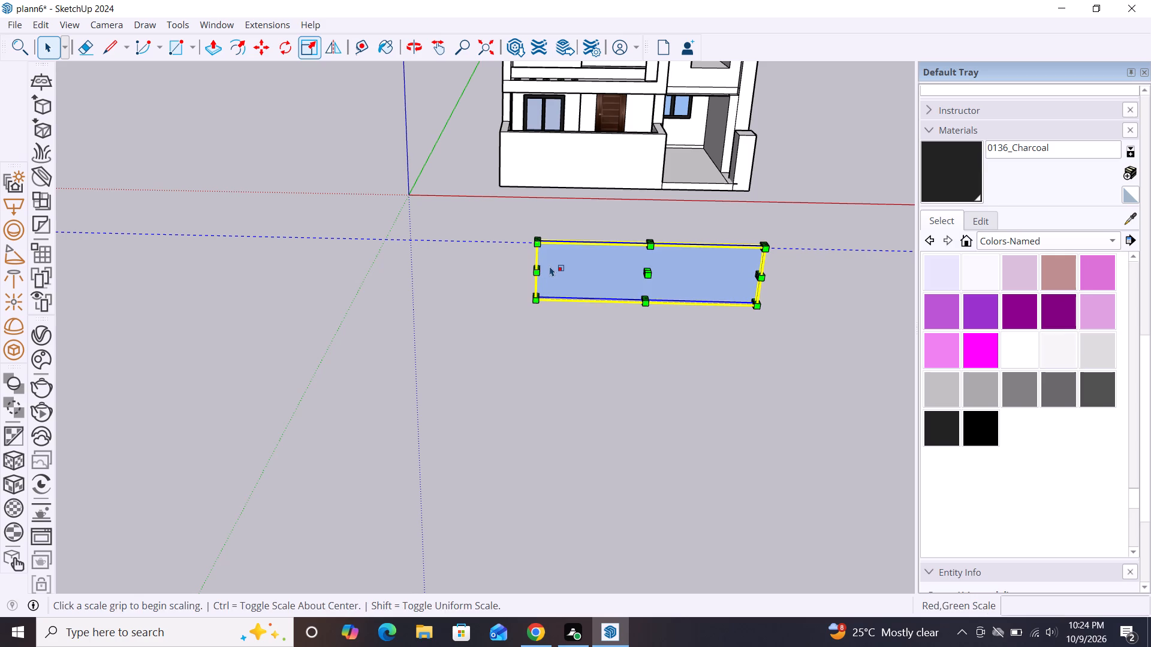
drag(539, 269, 611, 266)
key(s)
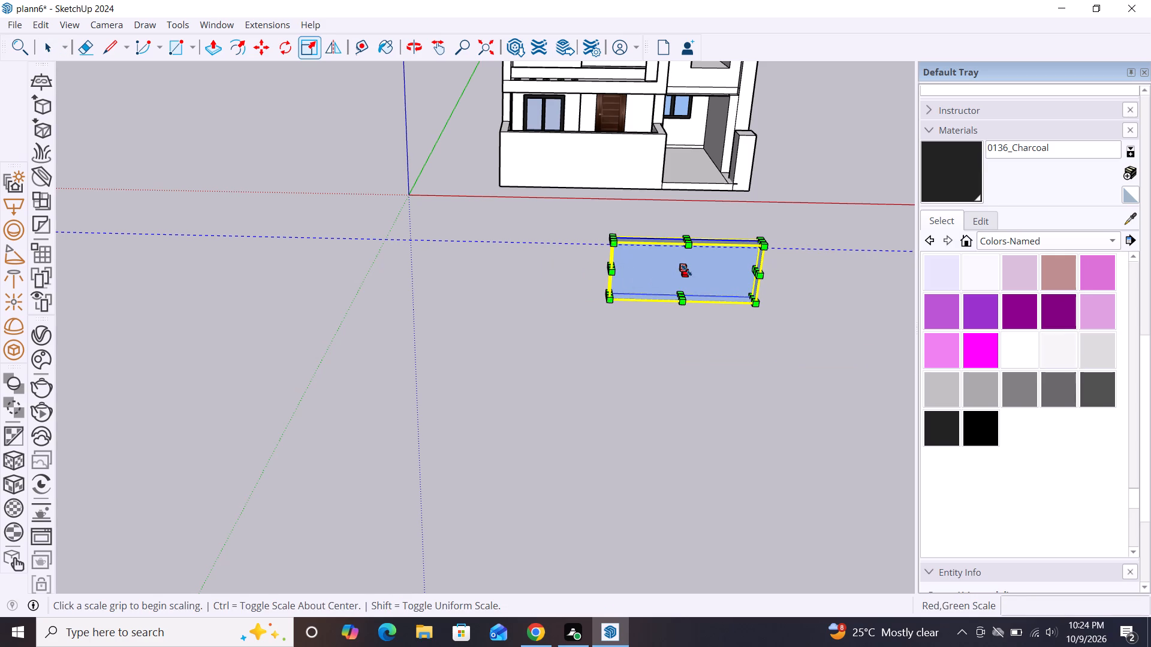
Scale the glass pane group's thickness along the green axis by a factor of about 0.11.
drag(686, 270, 694, 266)
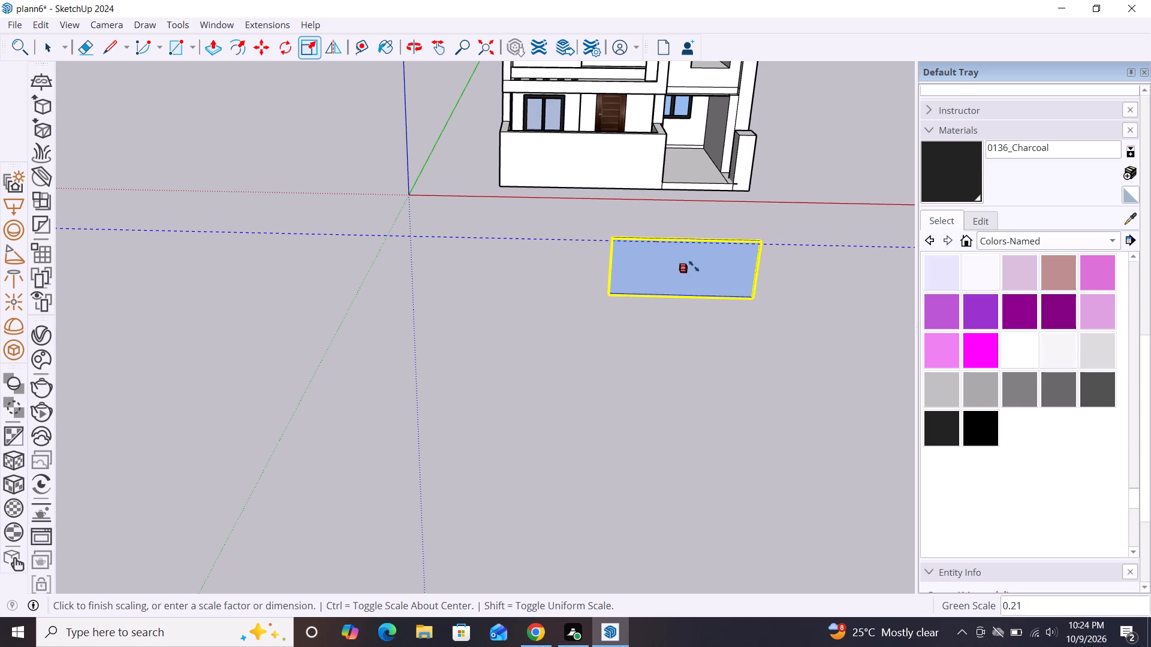
drag(694, 266, 695, 265)
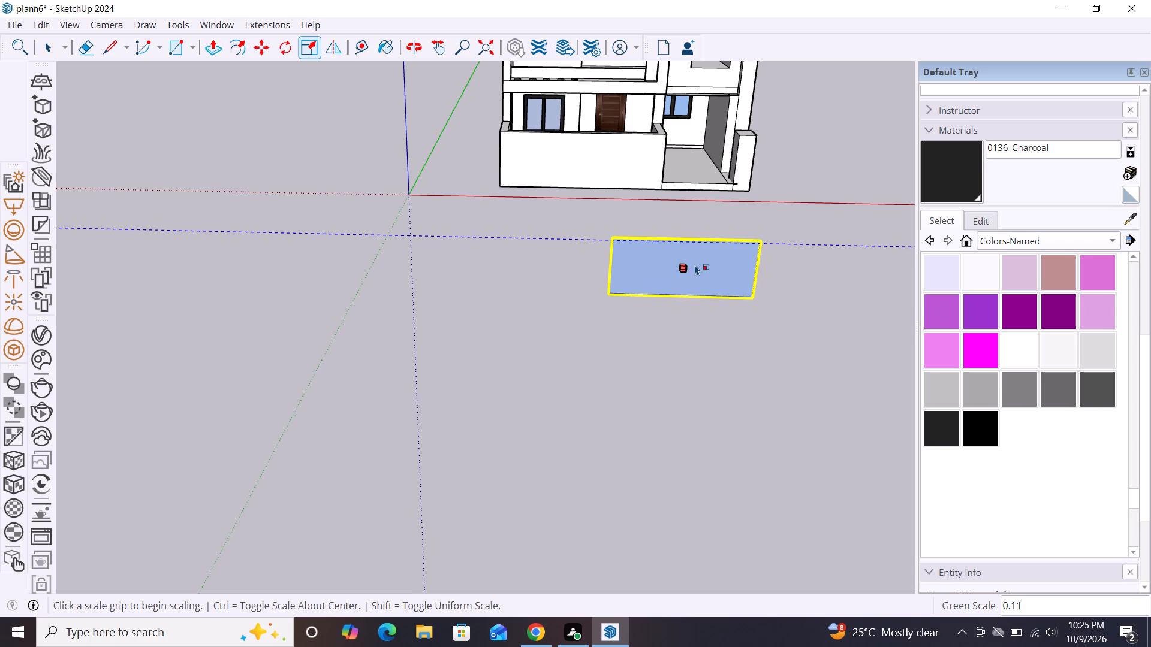
key(space)
key(n)
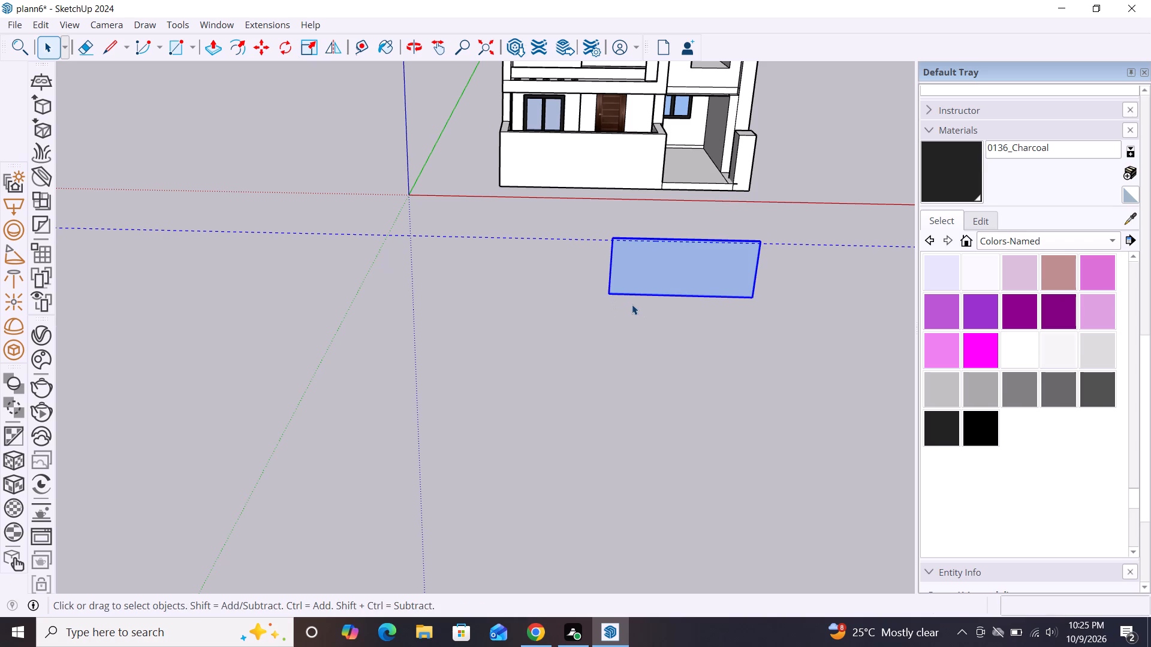
Move the glass pane group by its lower-left corner onto the left end of the upper-floor balcony parapet's top edge.
key(m)
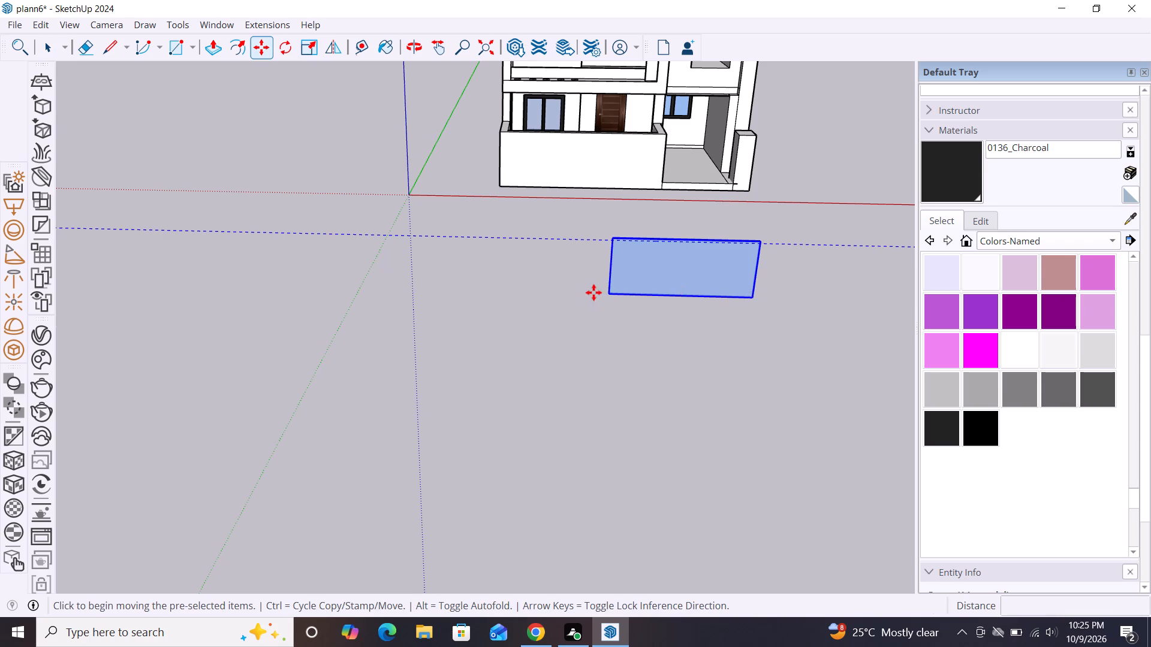
click(616, 294)
scroll(589, 196, down, 9)
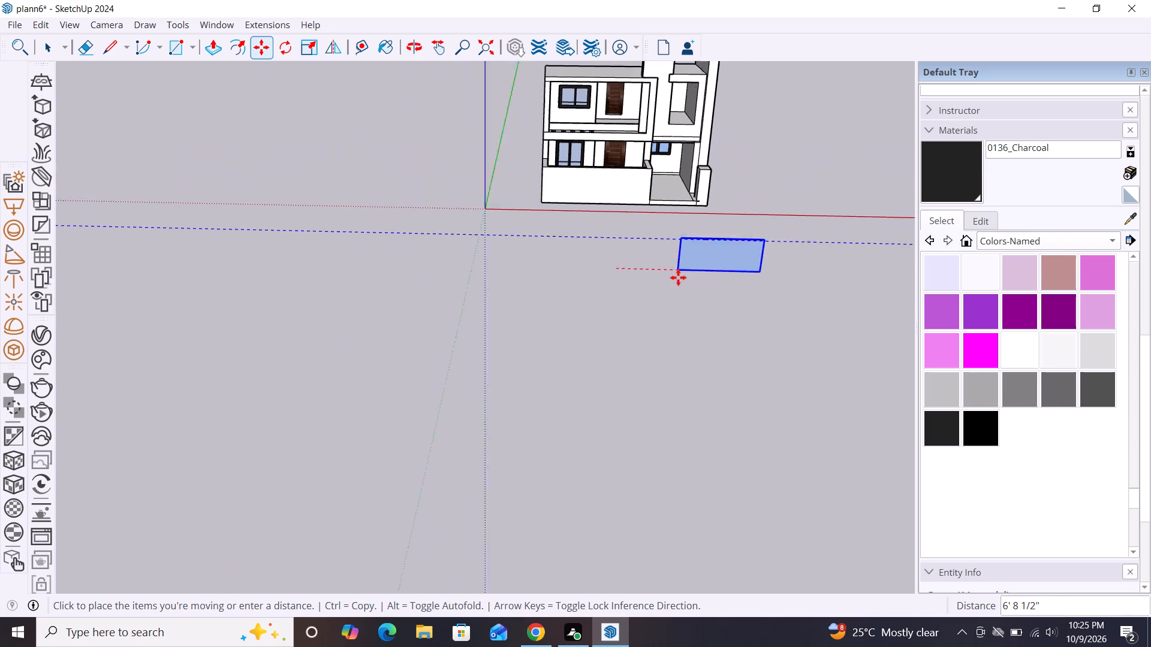
scroll(618, 138, up, 18)
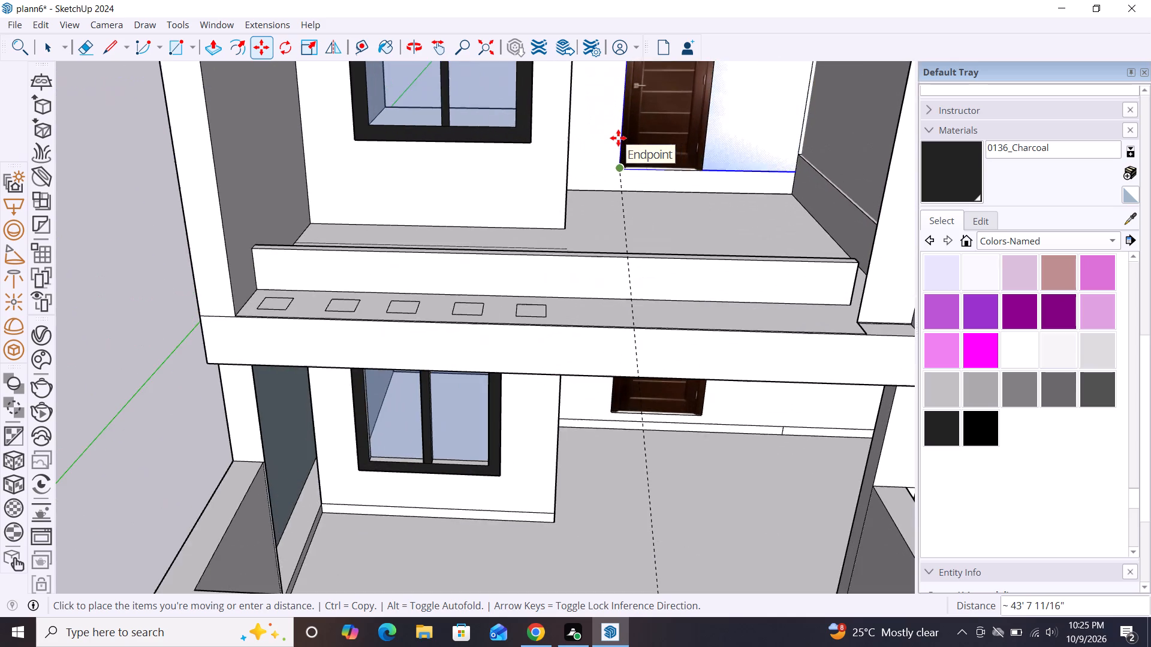
scroll(586, 159, down, 3)
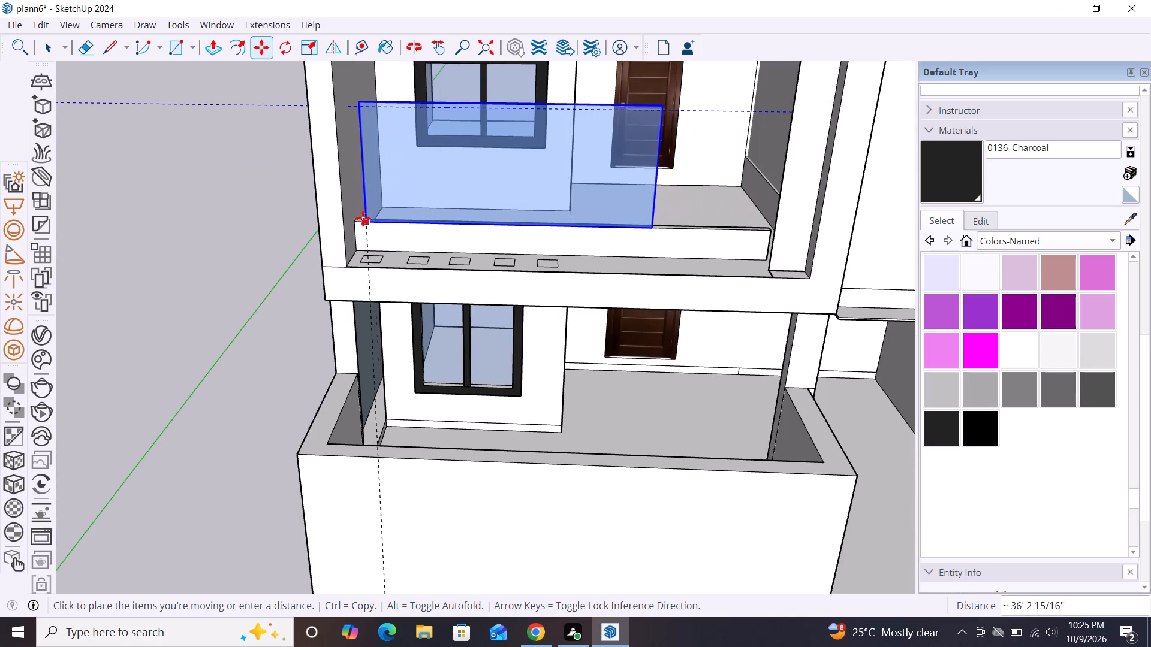
click(353, 221)
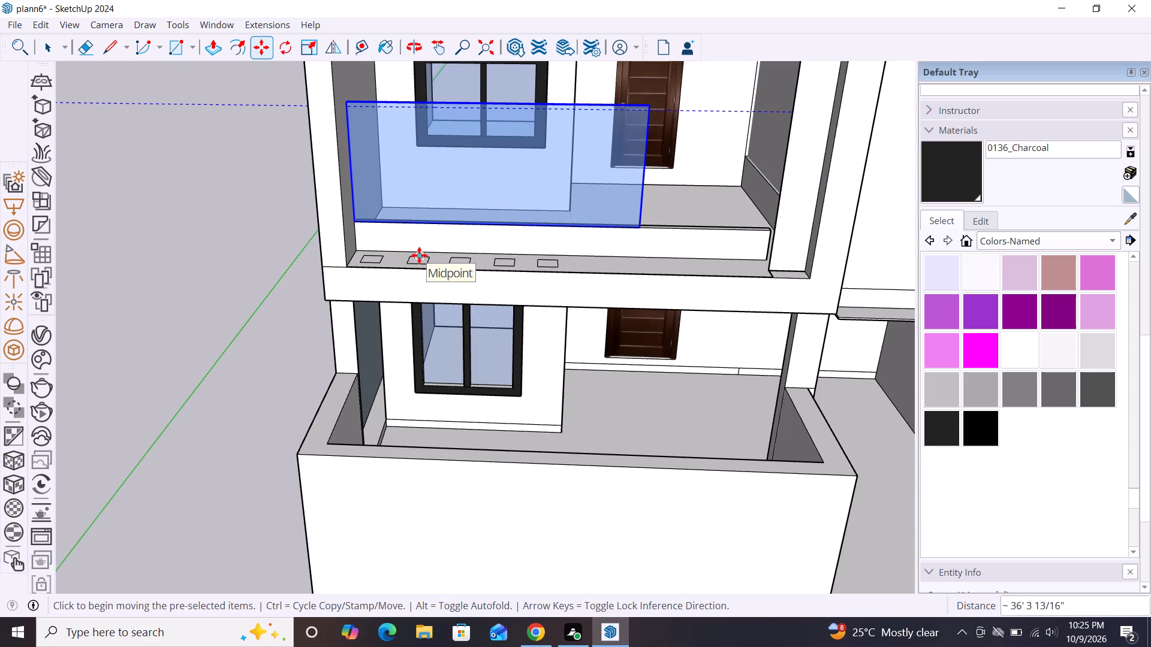
Scale the glass pane group down from its top edge to railing height and thin it along the green axis.
key(s)
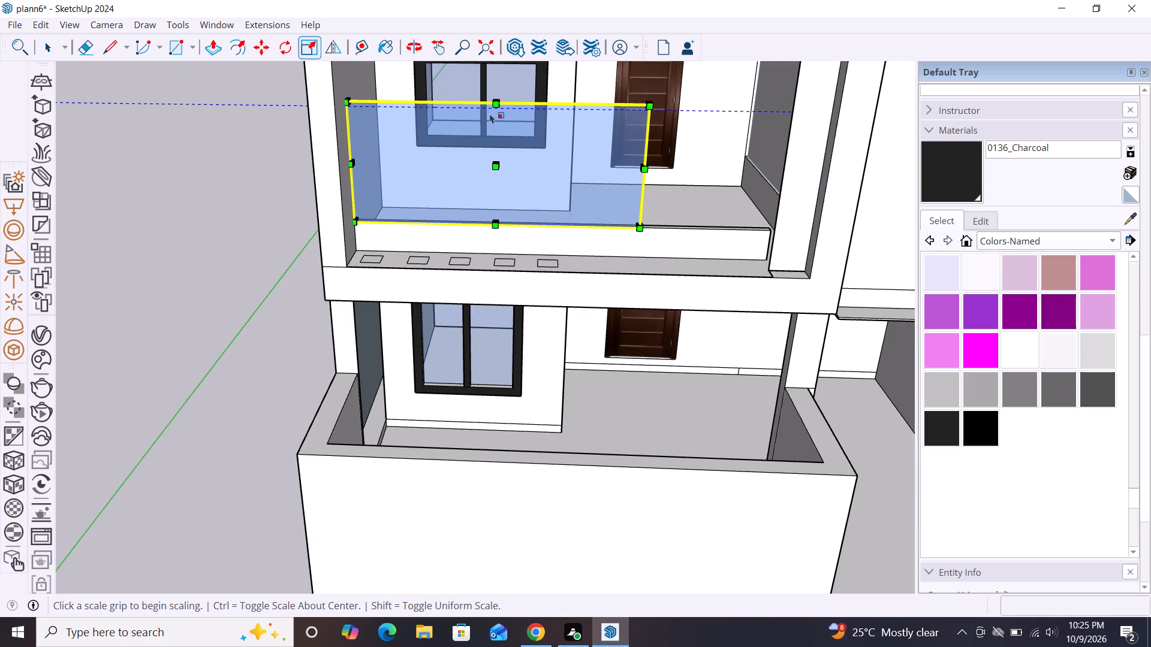
drag(495, 105, 498, 147)
drag(492, 188, 499, 184)
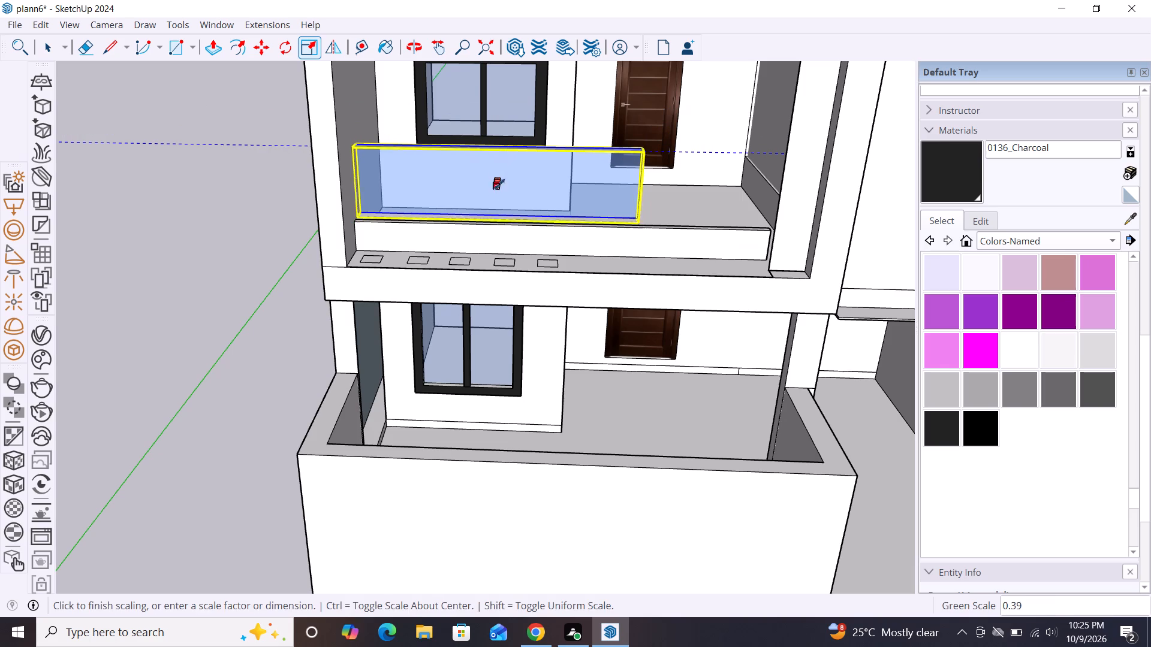
drag(499, 184, 502, 181)
click(502, 181)
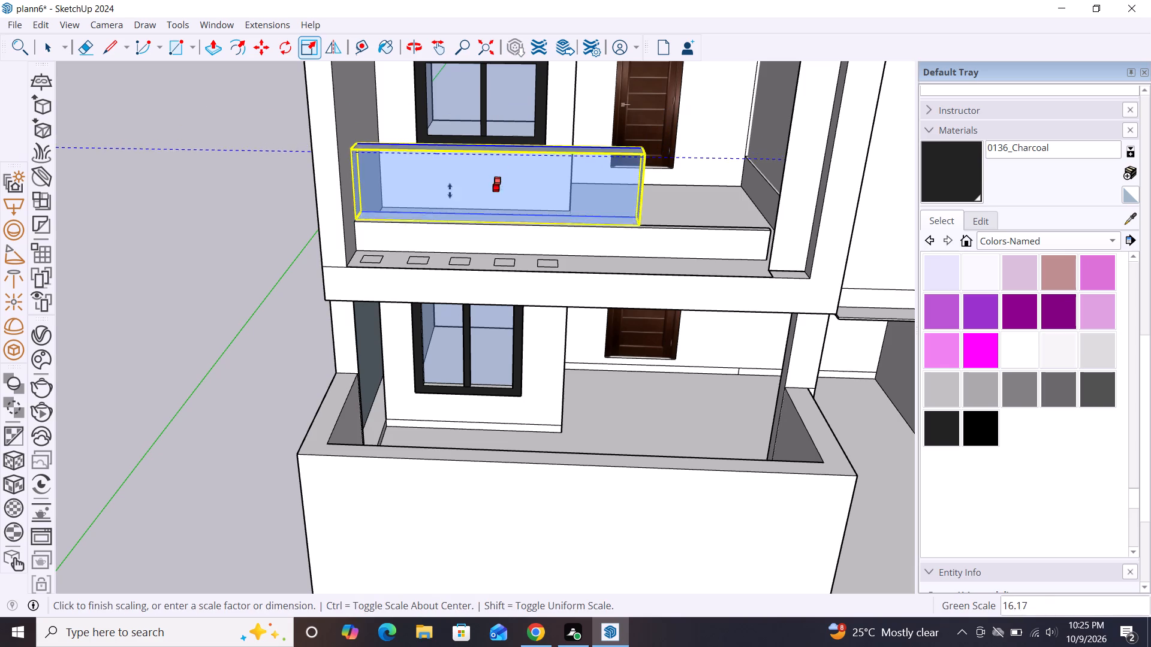
click(481, 179)
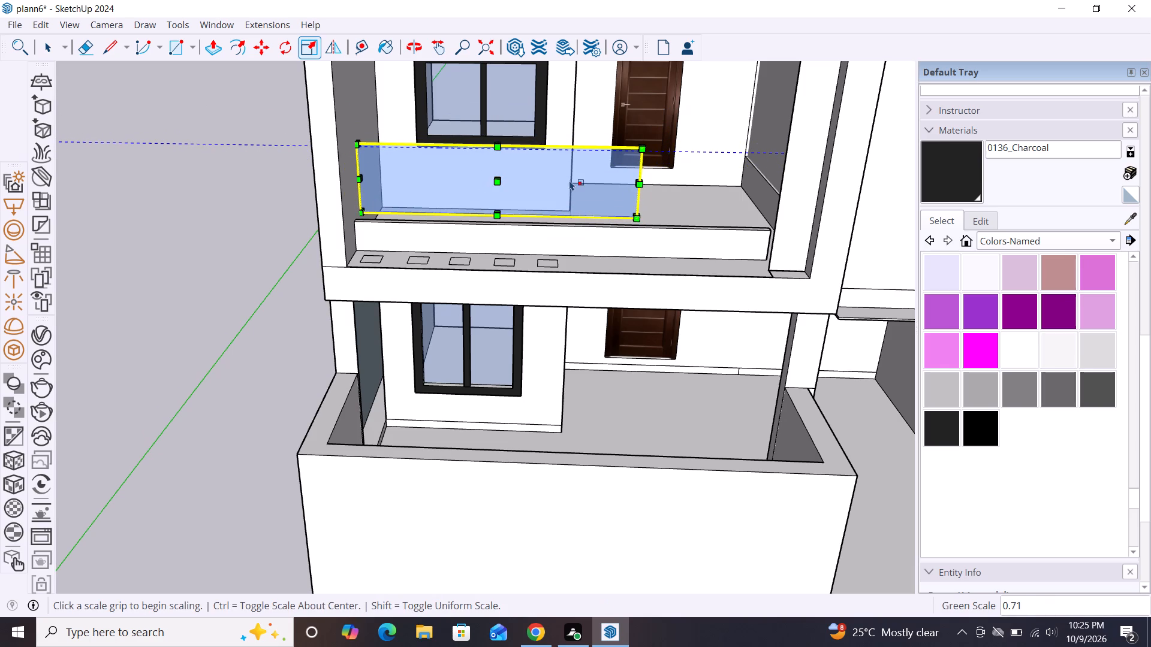
Stretch the glass pane group along the red axis to the balcony parapet's right end and thin it along the green axis.
drag(638, 181, 755, 182)
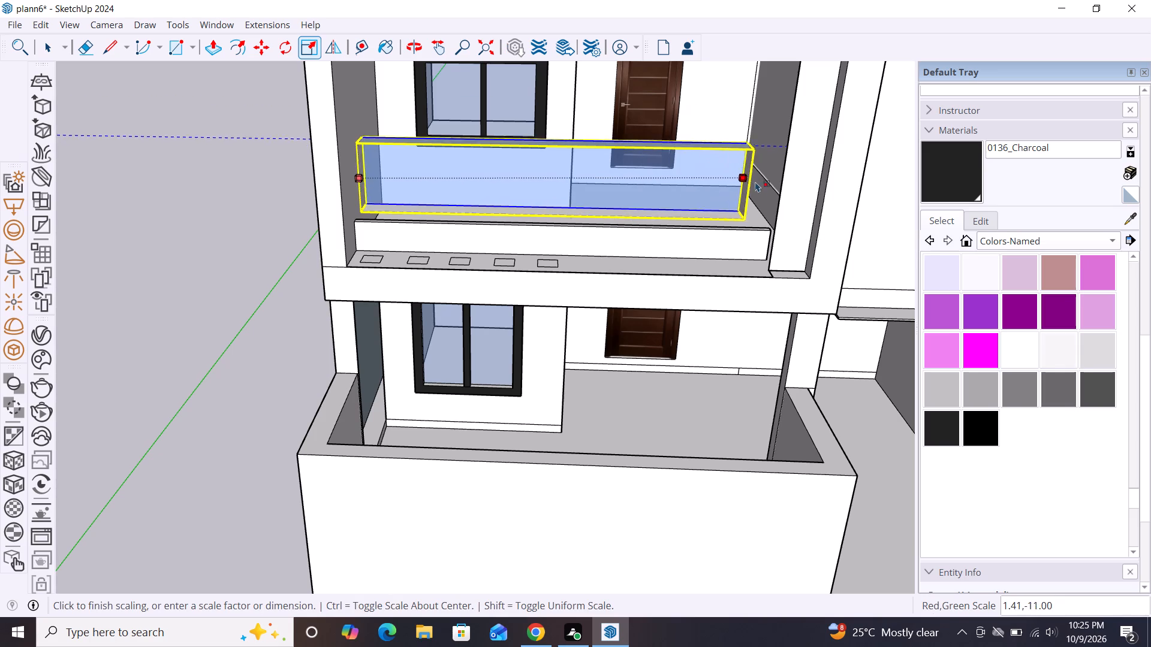
drag(755, 182, 782, 179)
drag(562, 201, 574, 183)
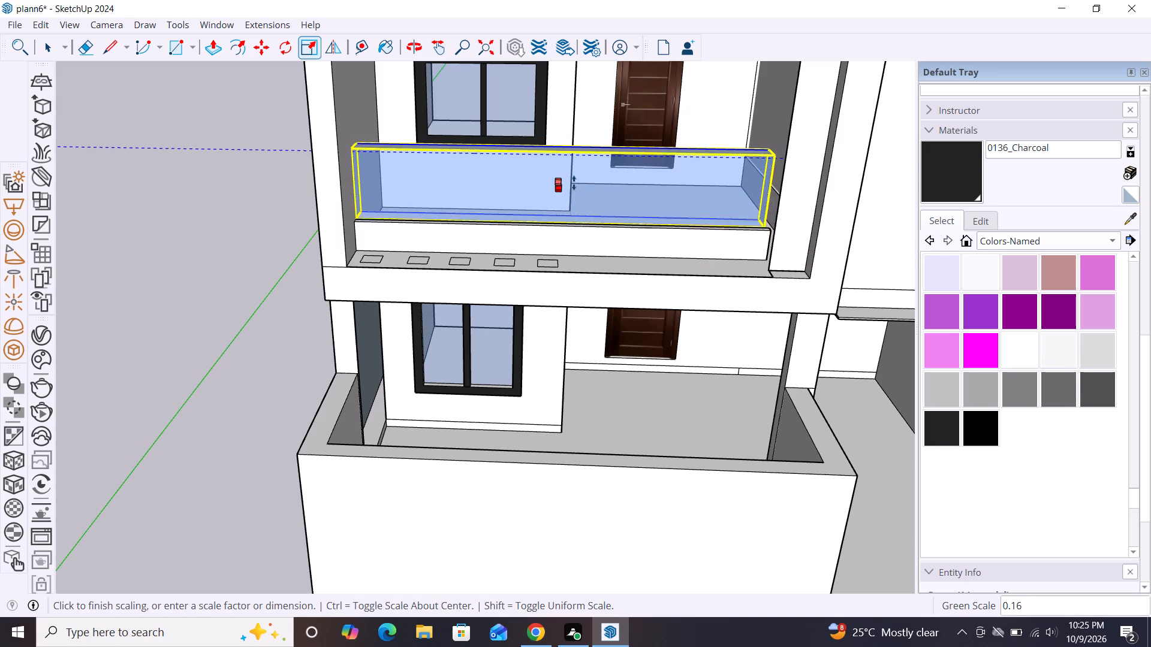
Thin the glass pane group along the green axis by a factor of about 0.13 and move its lower-left corner onto the parapet's left end.
drag(574, 183, 579, 183)
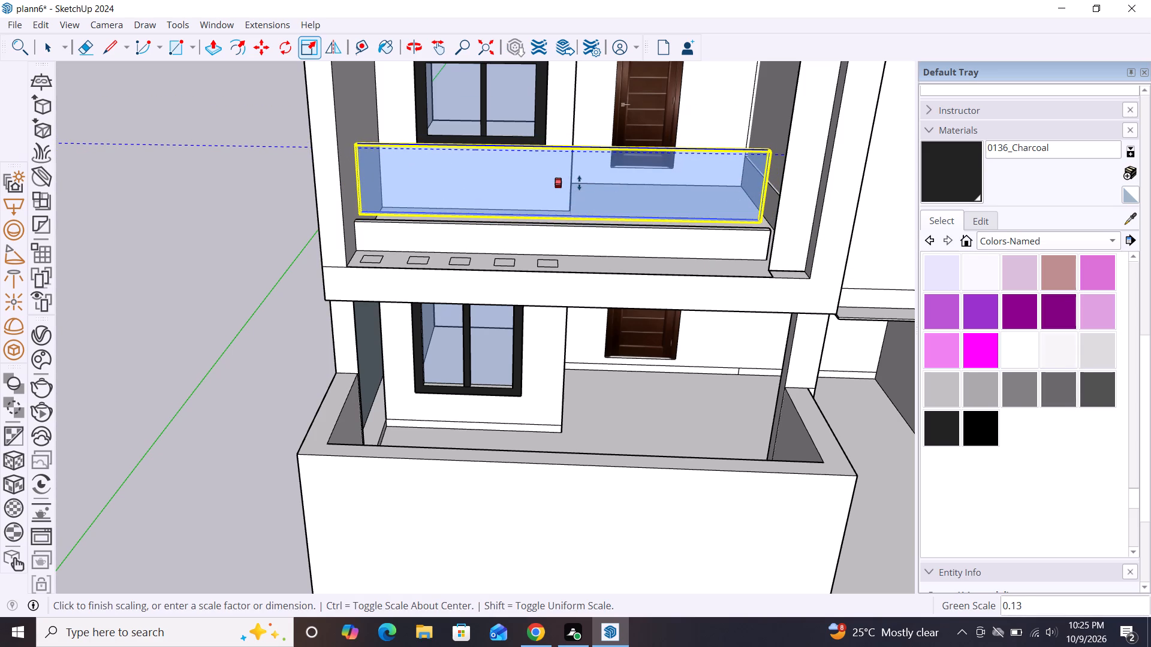
drag(579, 183, 580, 182)
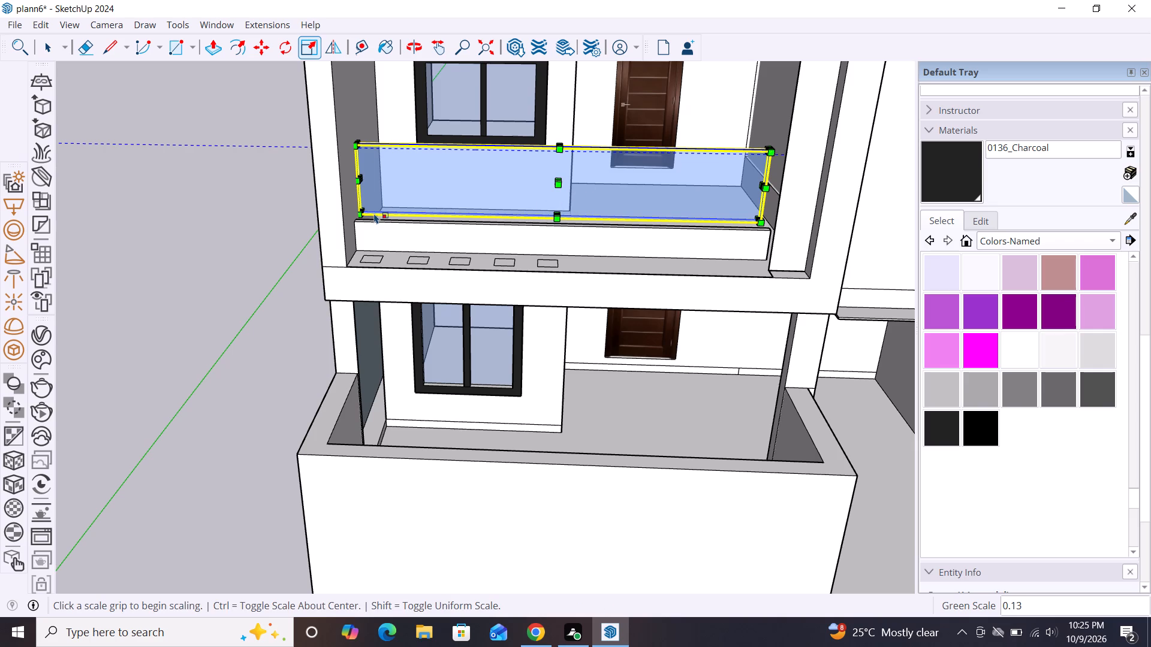
key(m)
click(361, 213)
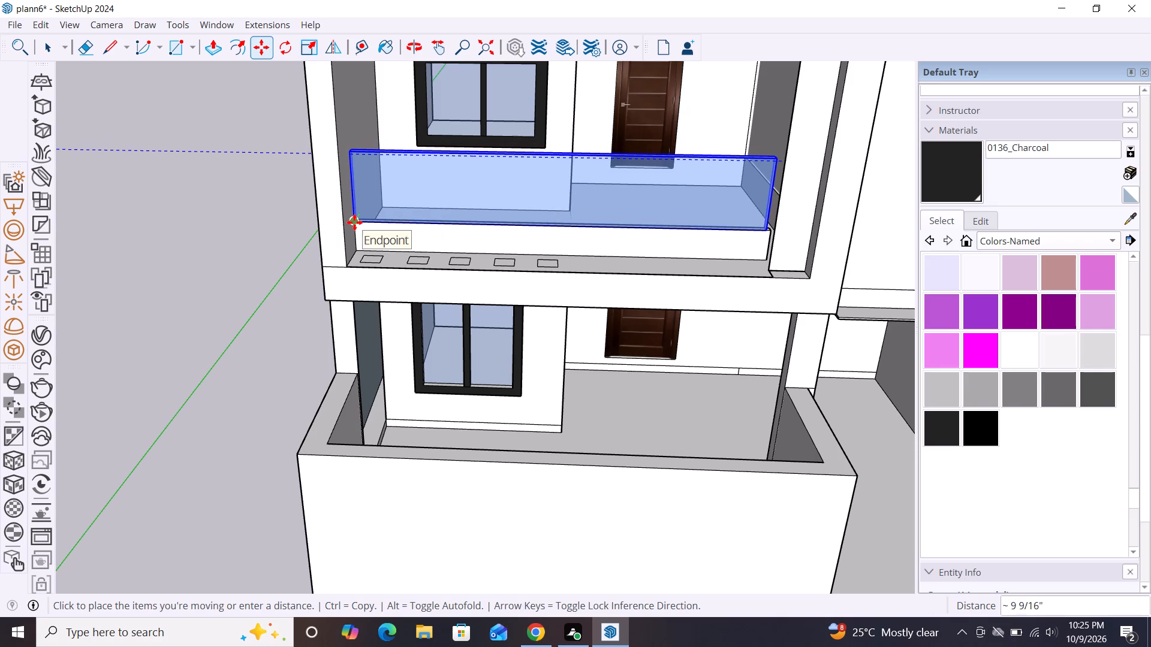
click(354, 224)
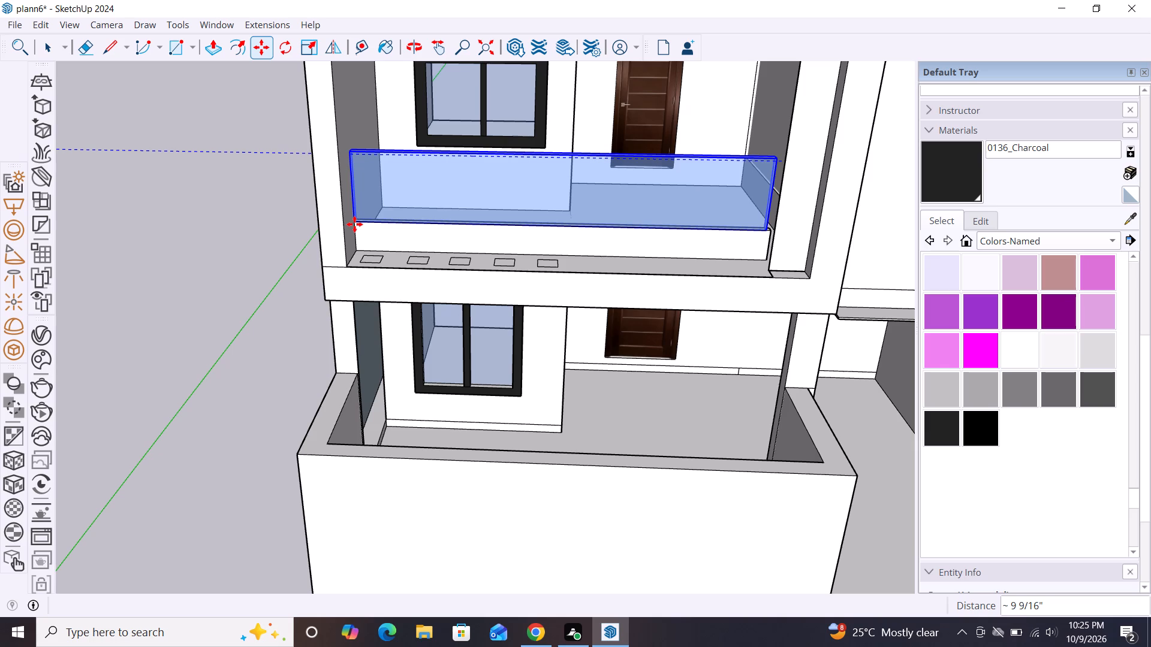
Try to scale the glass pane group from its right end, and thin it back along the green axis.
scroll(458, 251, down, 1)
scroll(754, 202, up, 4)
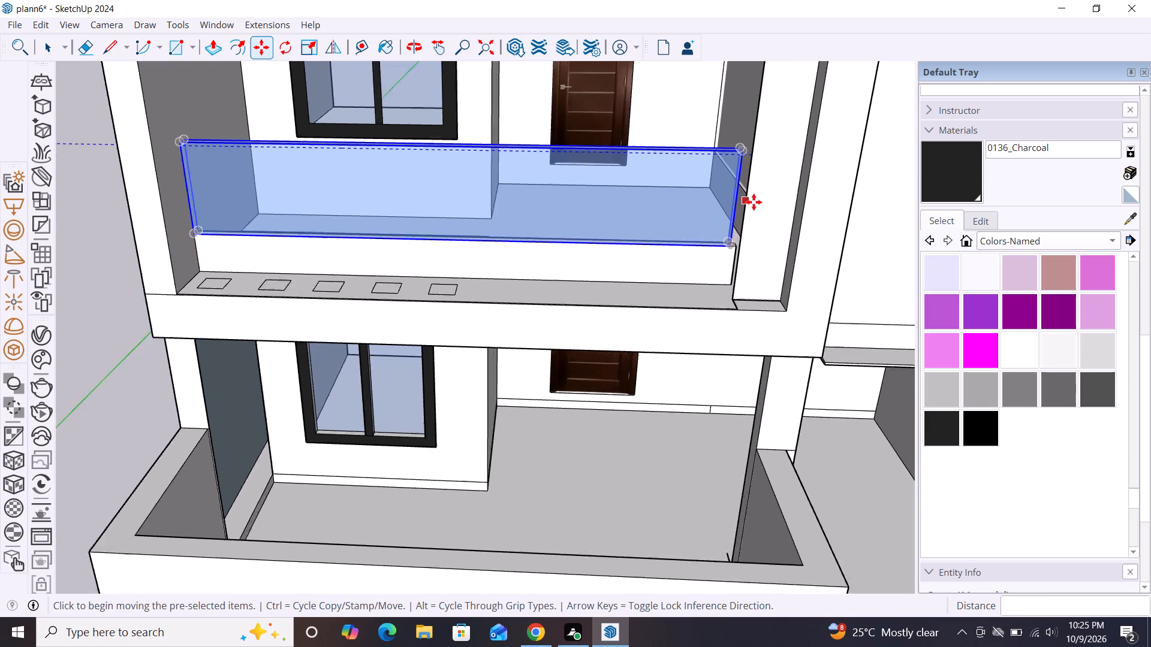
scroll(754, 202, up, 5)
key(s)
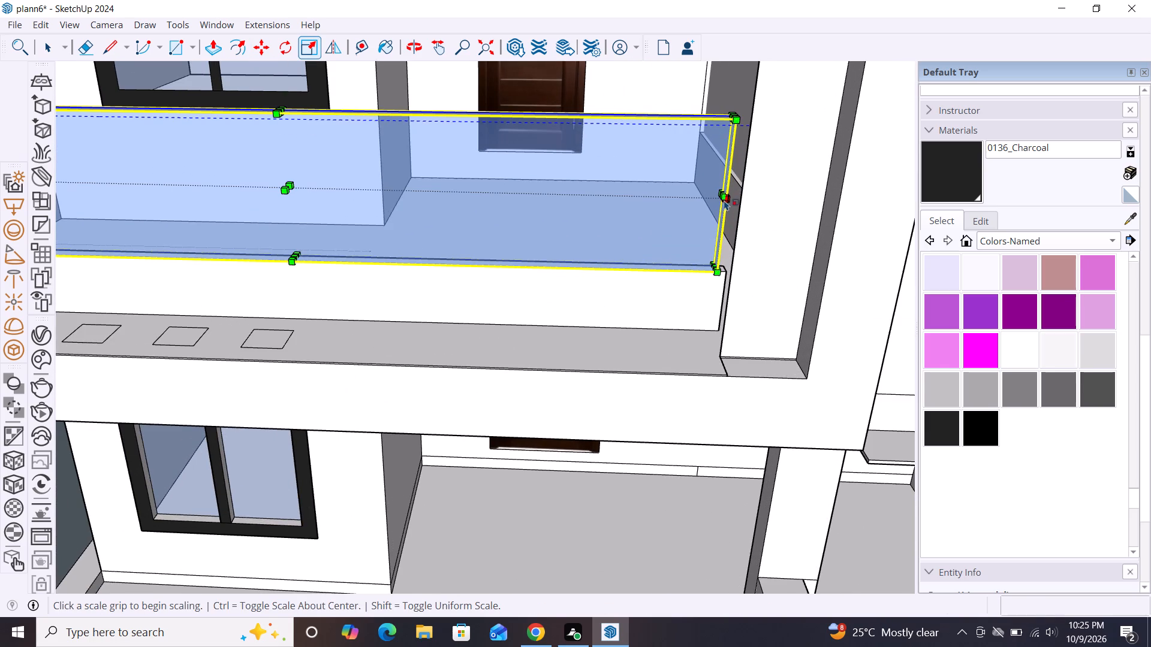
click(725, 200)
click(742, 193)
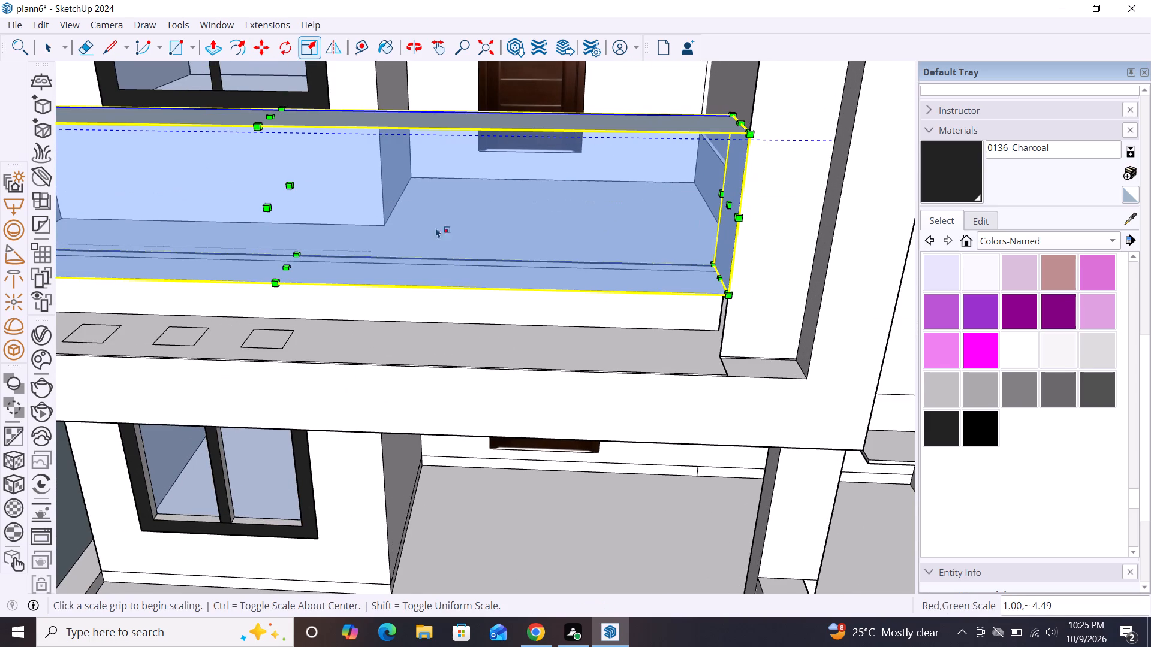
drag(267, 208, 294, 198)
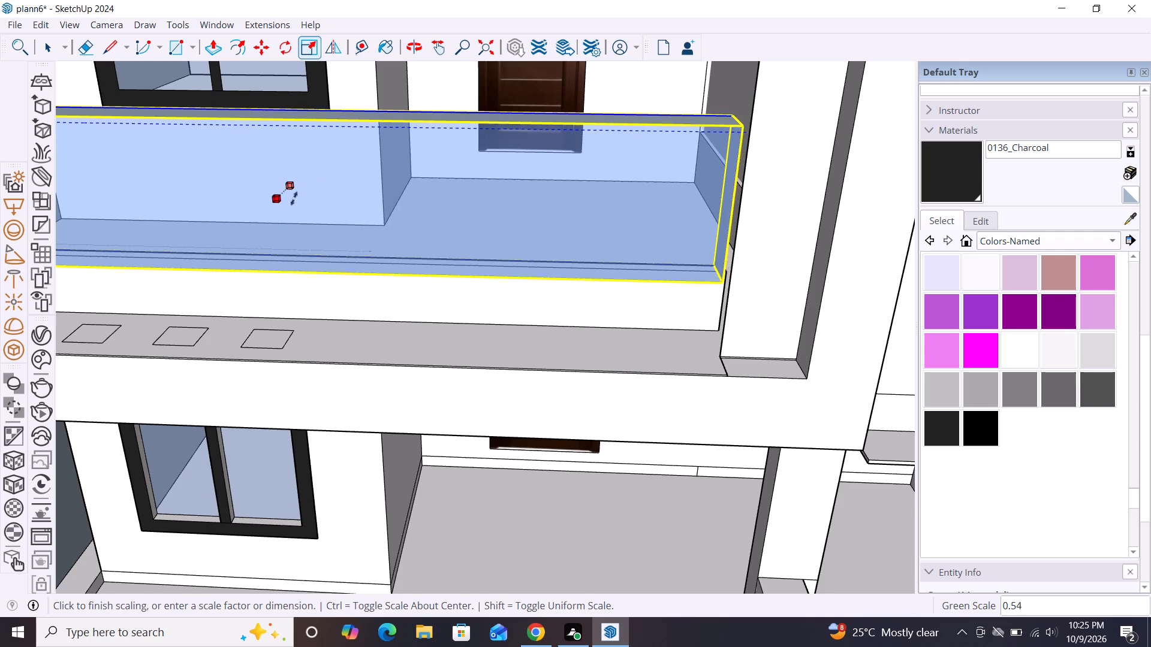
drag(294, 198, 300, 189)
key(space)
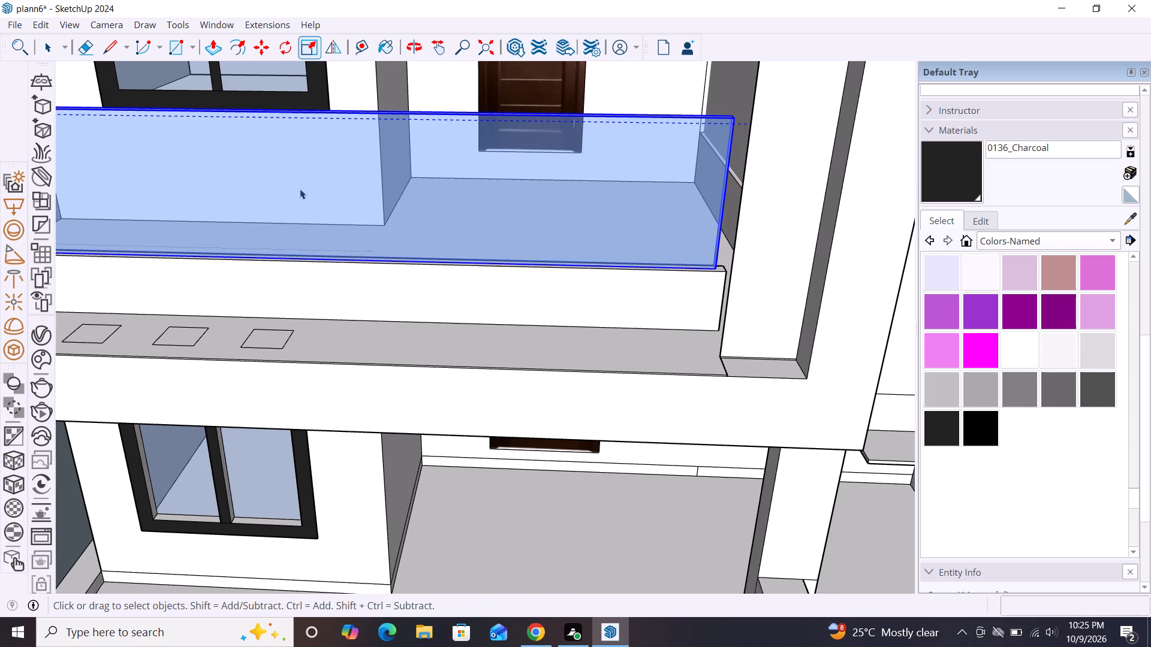
Scale the glass pane group along the red and green axes from its right end at the balcony column.
scroll(586, 251, down, 12)
middle_drag(735, 271, 747, 234)
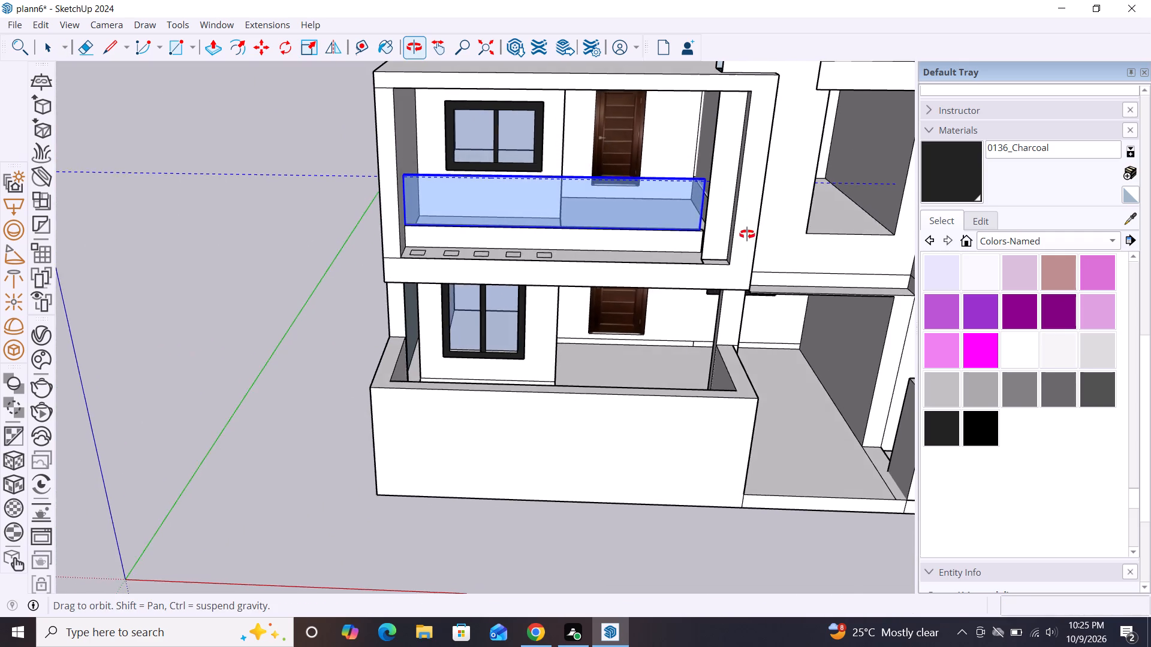
middle_drag(747, 234, 712, 182)
scroll(682, 203, up, 9)
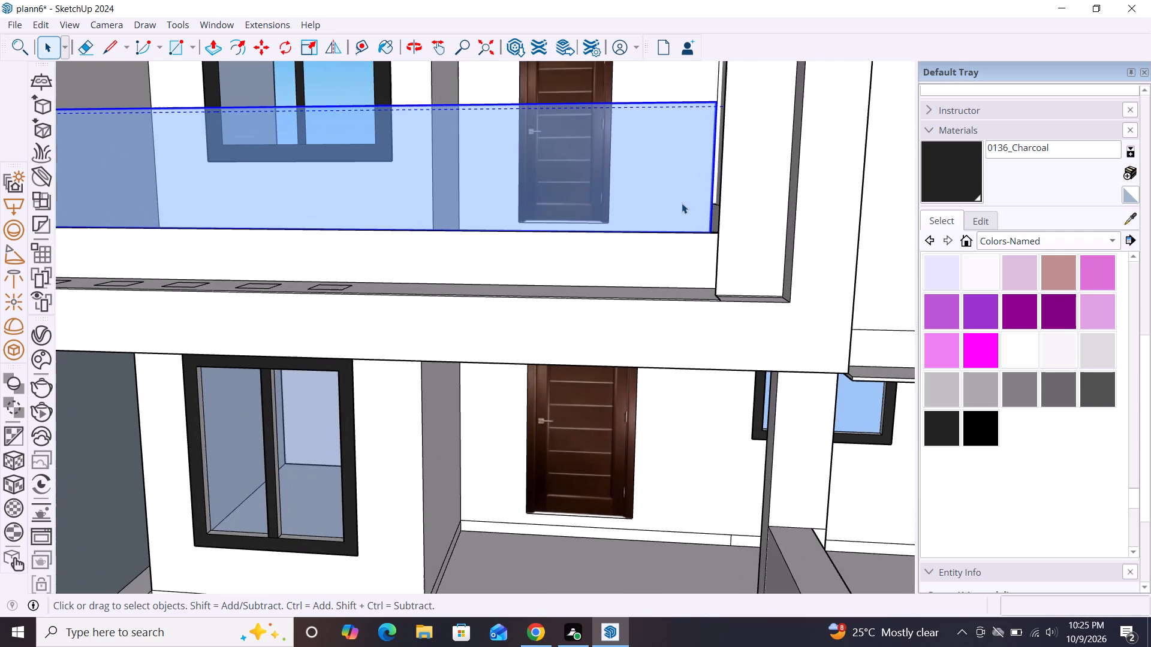
key(s)
click(718, 171)
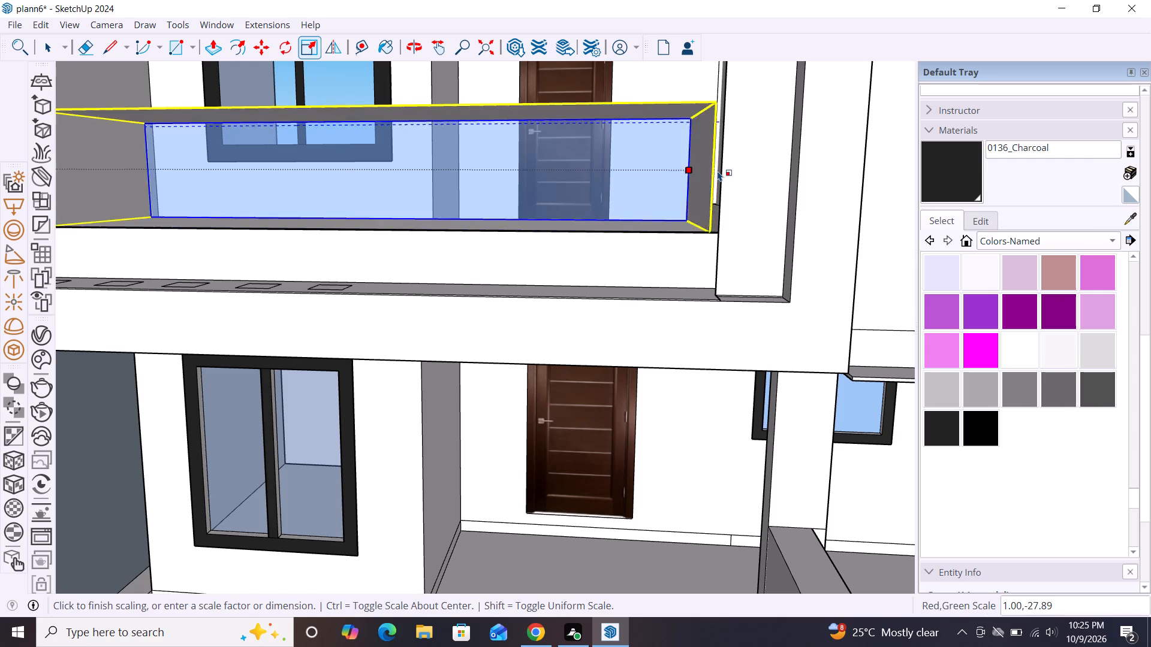
click(724, 168)
scroll(793, 203, down, 6)
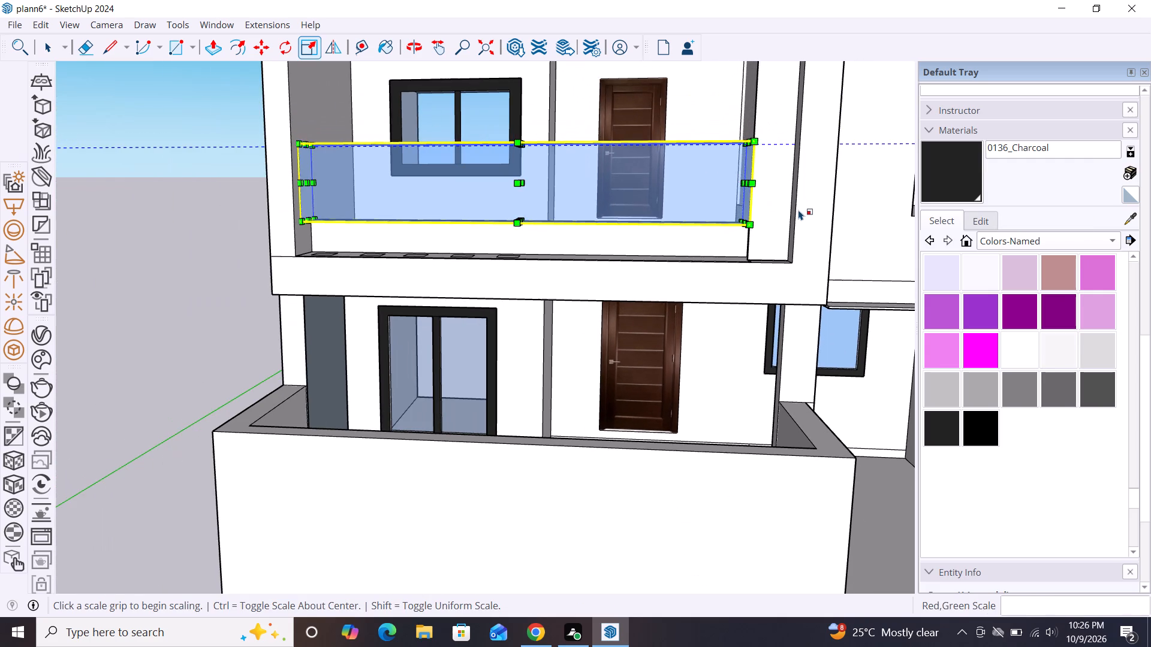
key(space)
click(189, 202)
Thin the glass pane group along the green axis by a factor of about -0.33, bringing it back onto the parapet.
scroll(477, 198, down, 3)
middle_drag(605, 332, 661, 311)
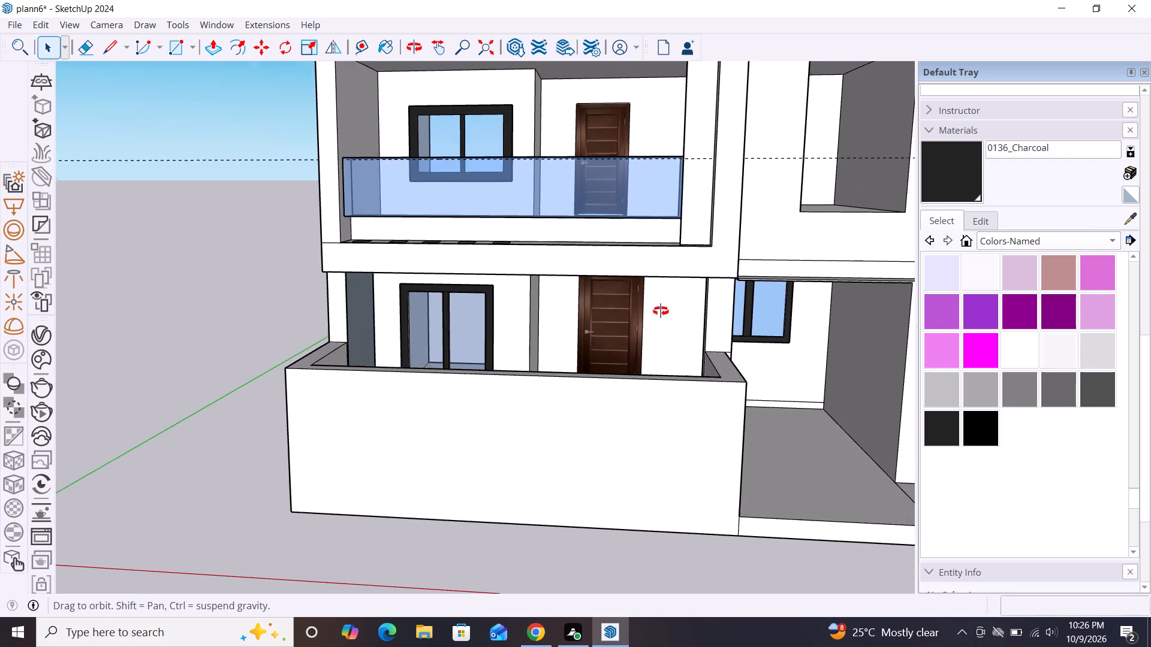
middle_drag(661, 311, 650, 305)
scroll(587, 220, up, 4)
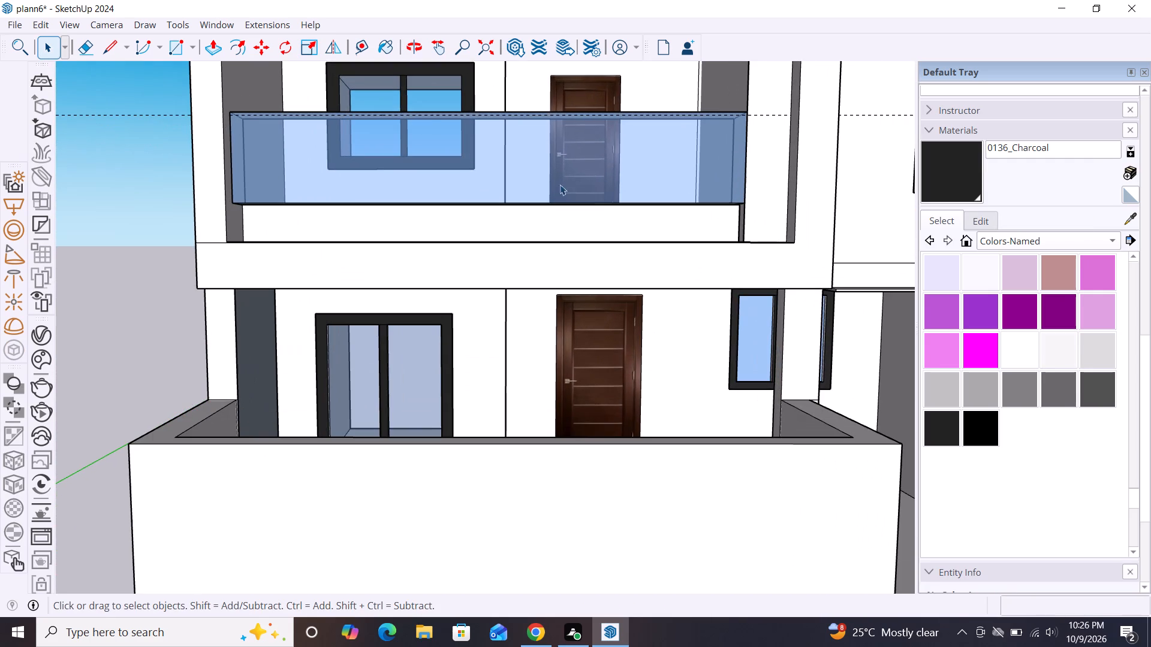
click(559, 180)
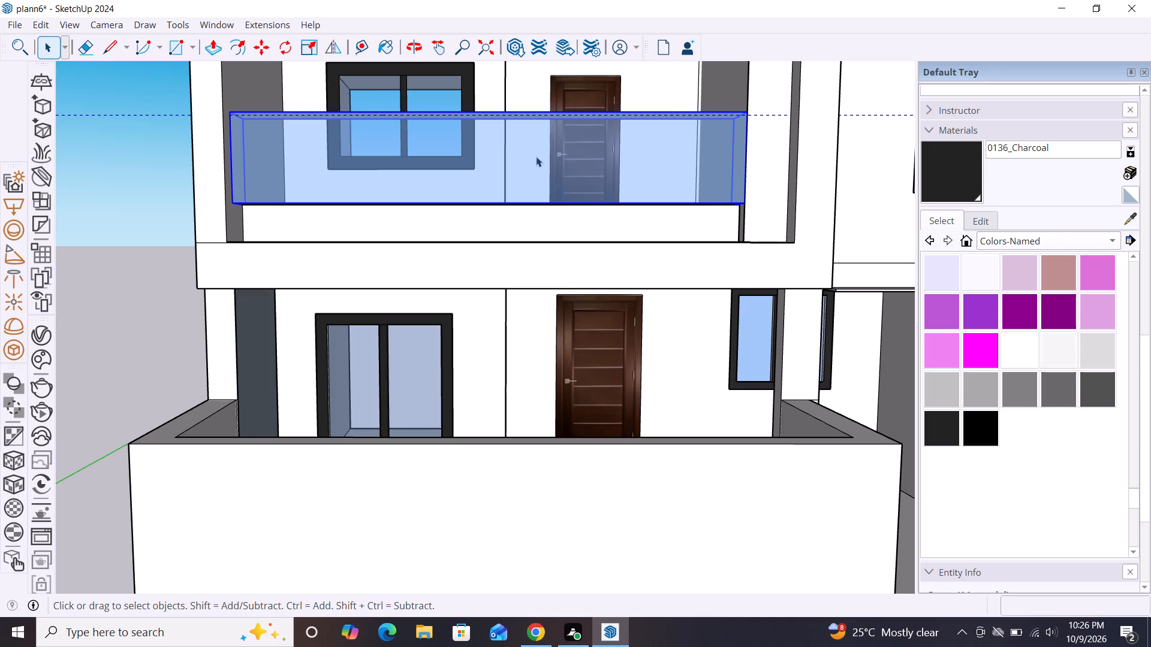
key(s)
click(492, 156)
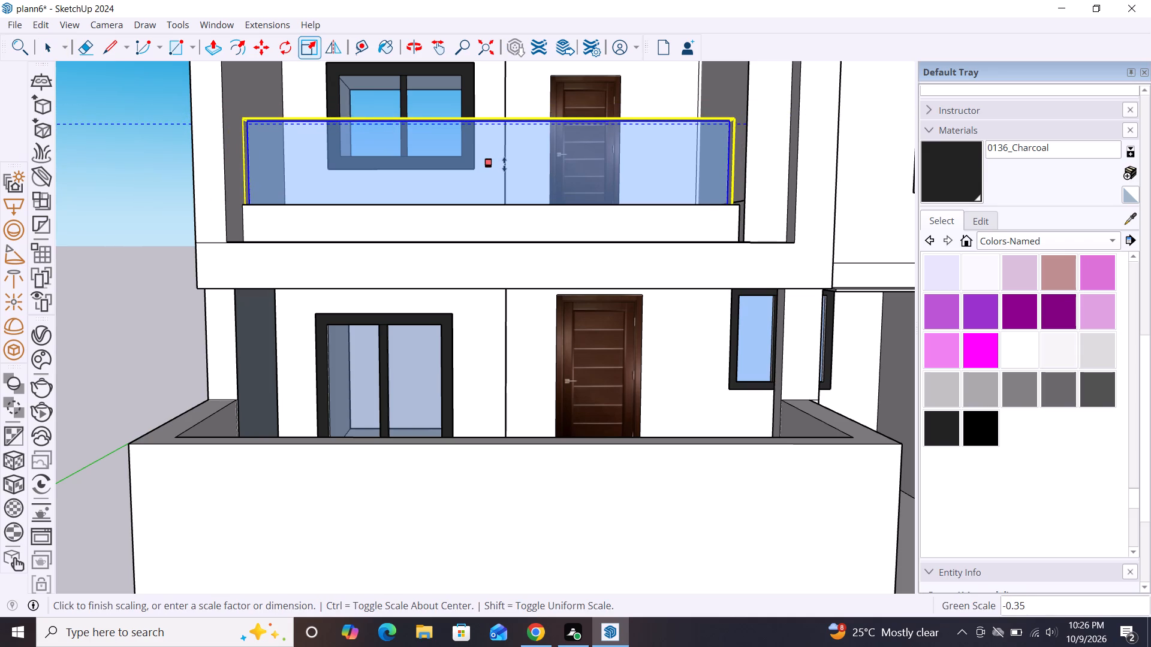
click(505, 164)
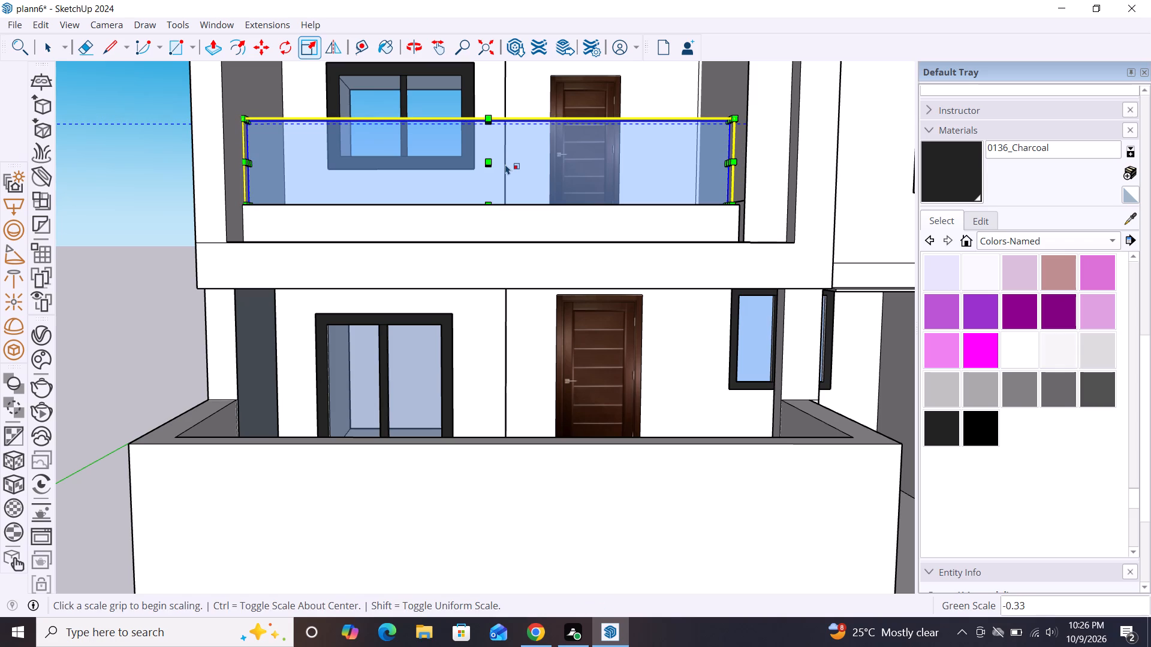
key(space)
scroll(632, 173, down, 6)
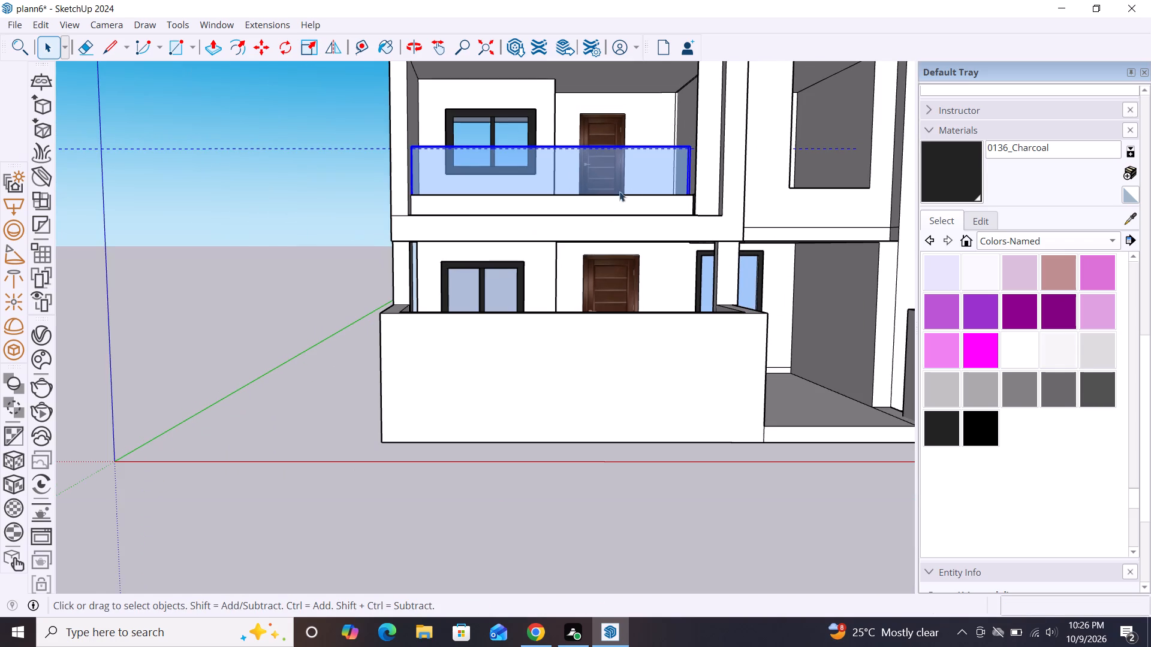
click(327, 210)
Delete all guides from the model.
scroll(791, 240, down, 3)
middle_drag(678, 286, 676, 309)
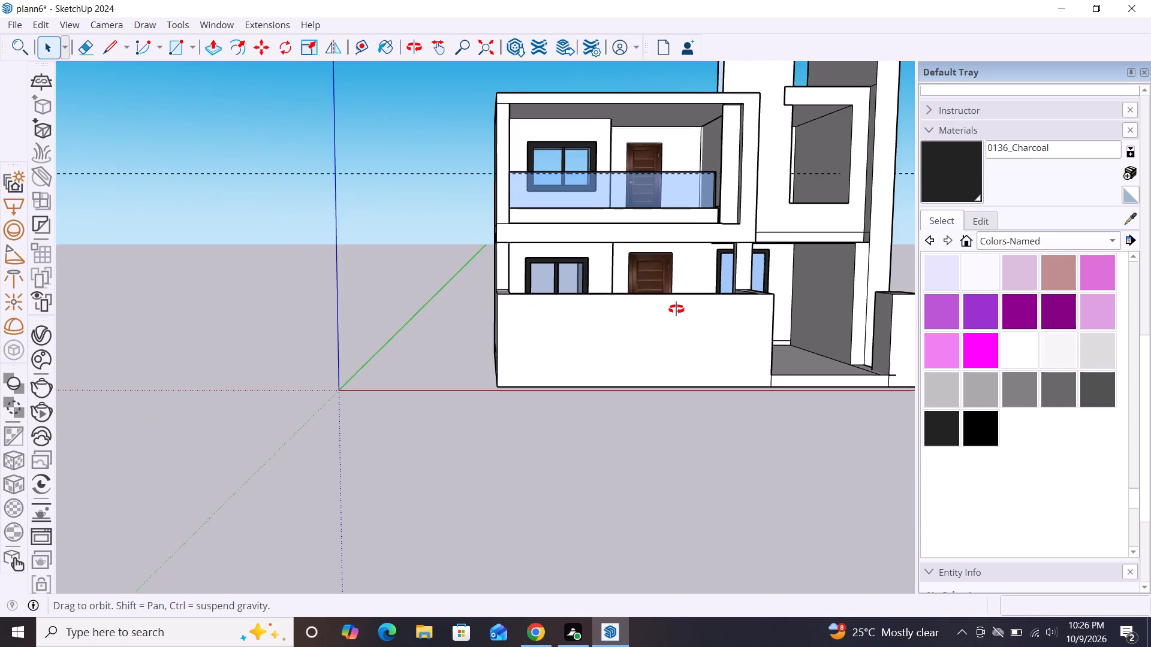
middle_drag(676, 309, 676, 349)
scroll(491, 225, down, 1)
scroll(442, 173, down, 2)
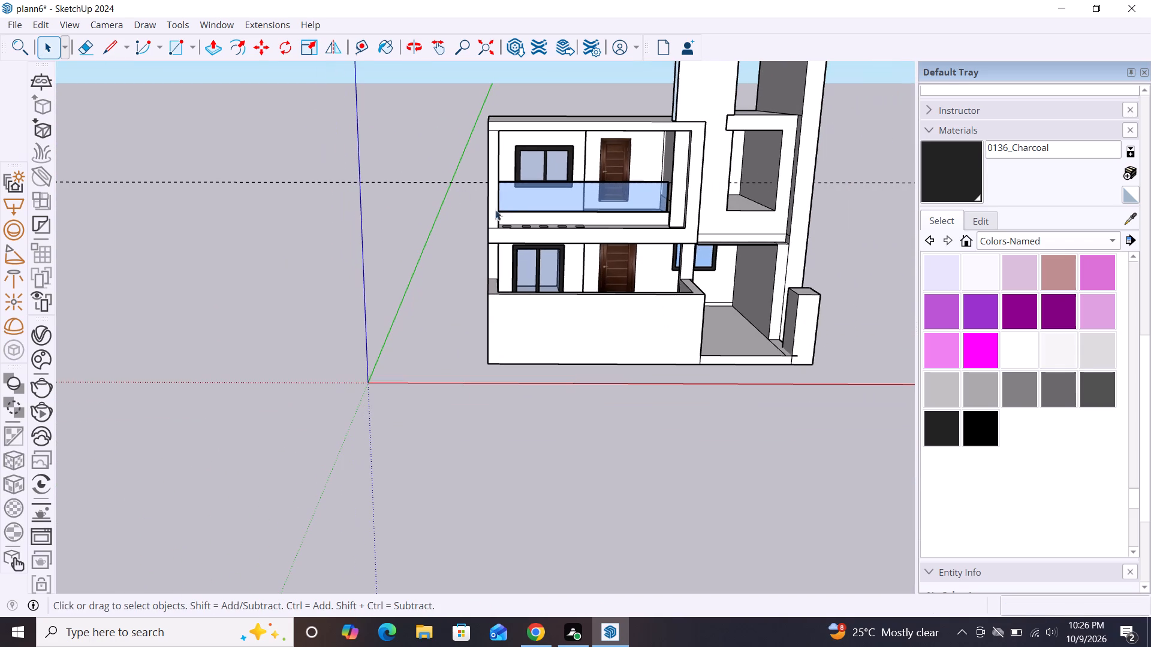
click(846, 220)
click(40, 22)
click(91, 176)
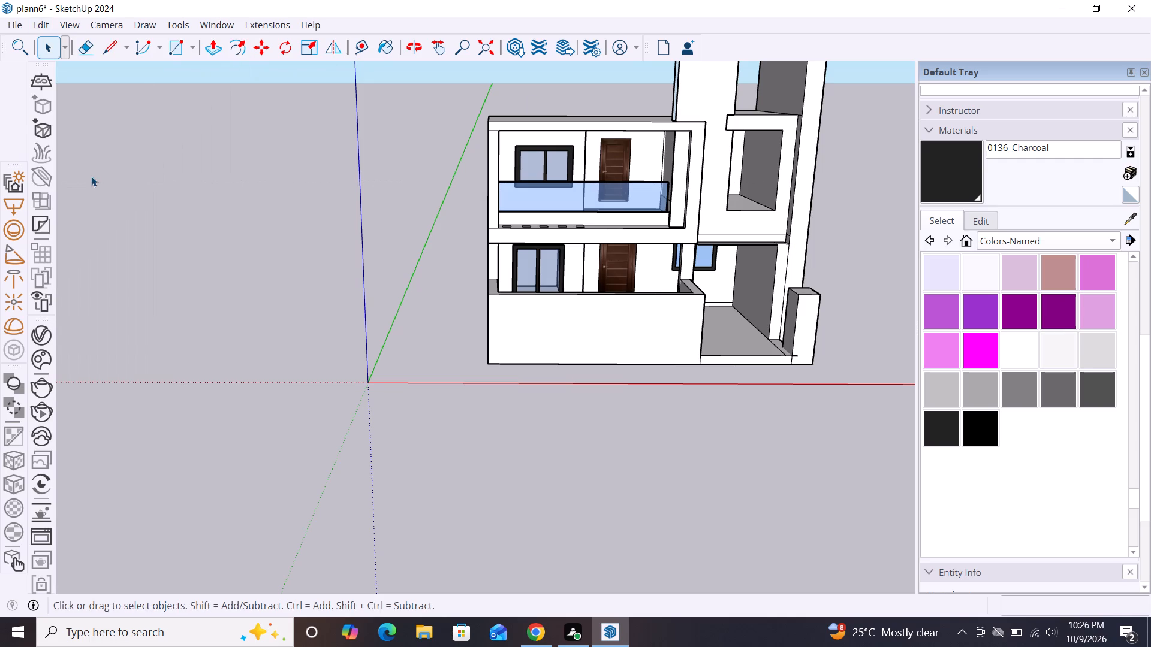
Examine the house front around the upper balcony's glass railing and the row of small rectangles on the slab.
scroll(317, 168, down, 3)
scroll(562, 177, up, 7)
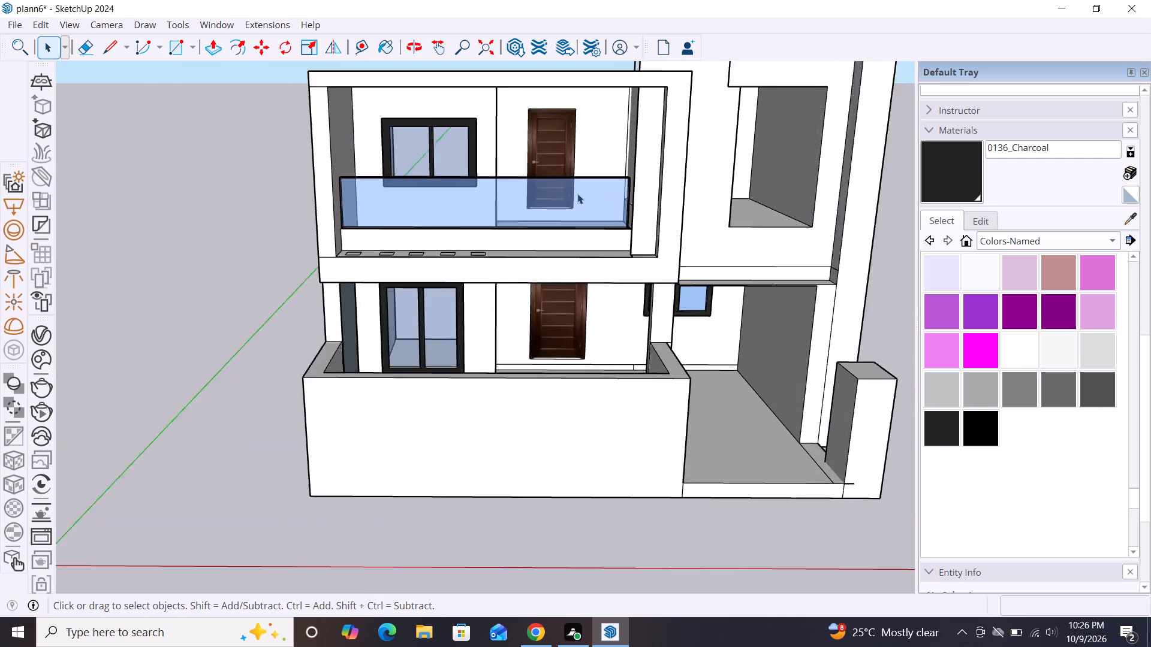
scroll(577, 194, up, 2)
scroll(577, 194, down, 3)
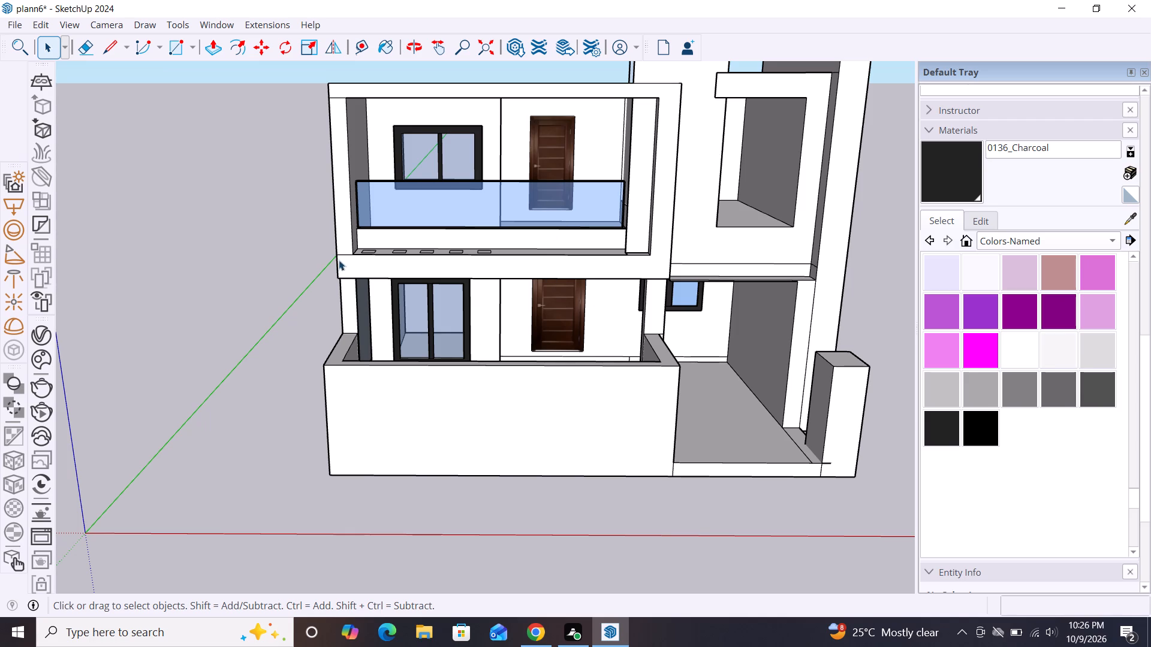
scroll(350, 220, down, 3)
scroll(471, 211, up, 2)
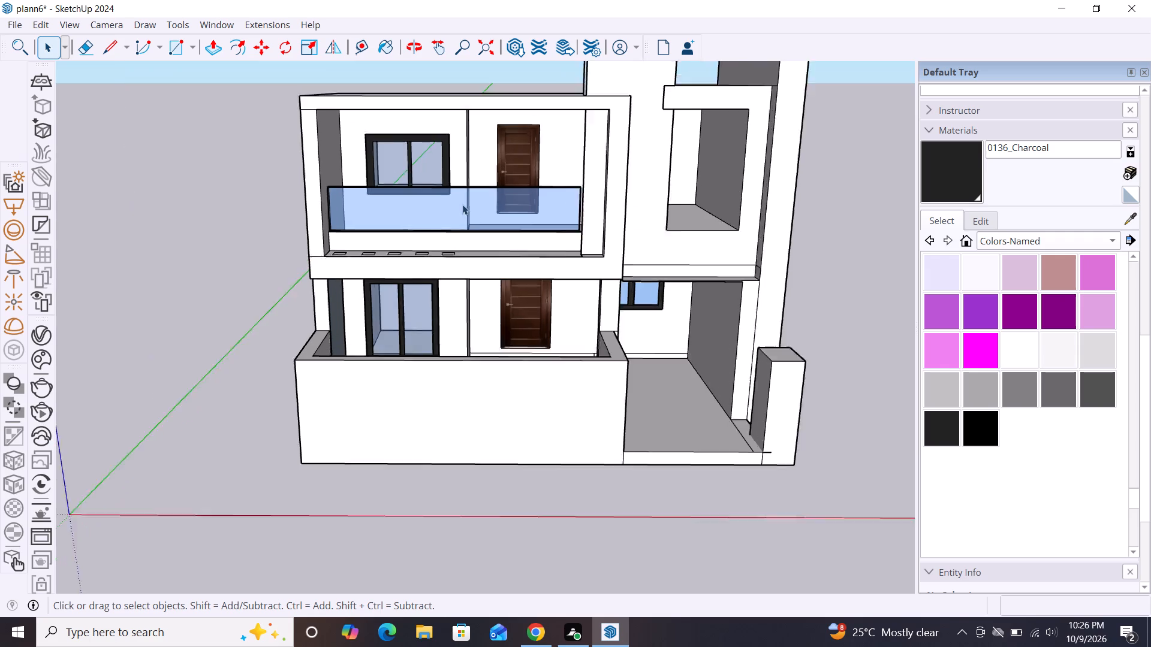
scroll(462, 204, up, 8)
scroll(462, 204, down, 5)
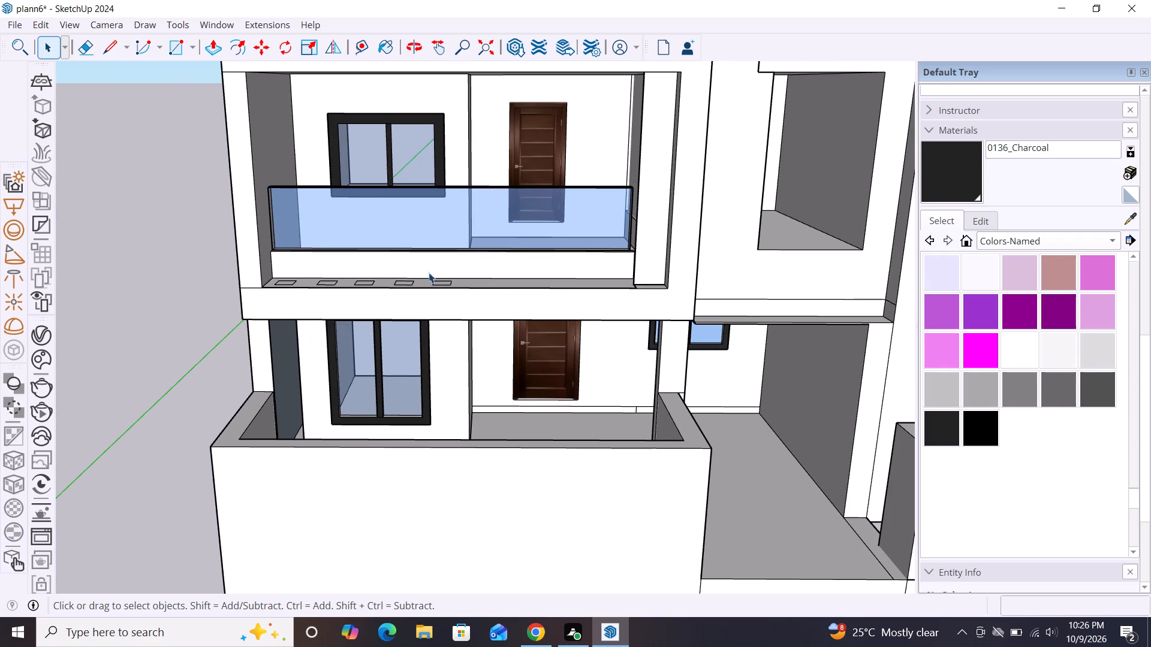
scroll(405, 273, down, 2)
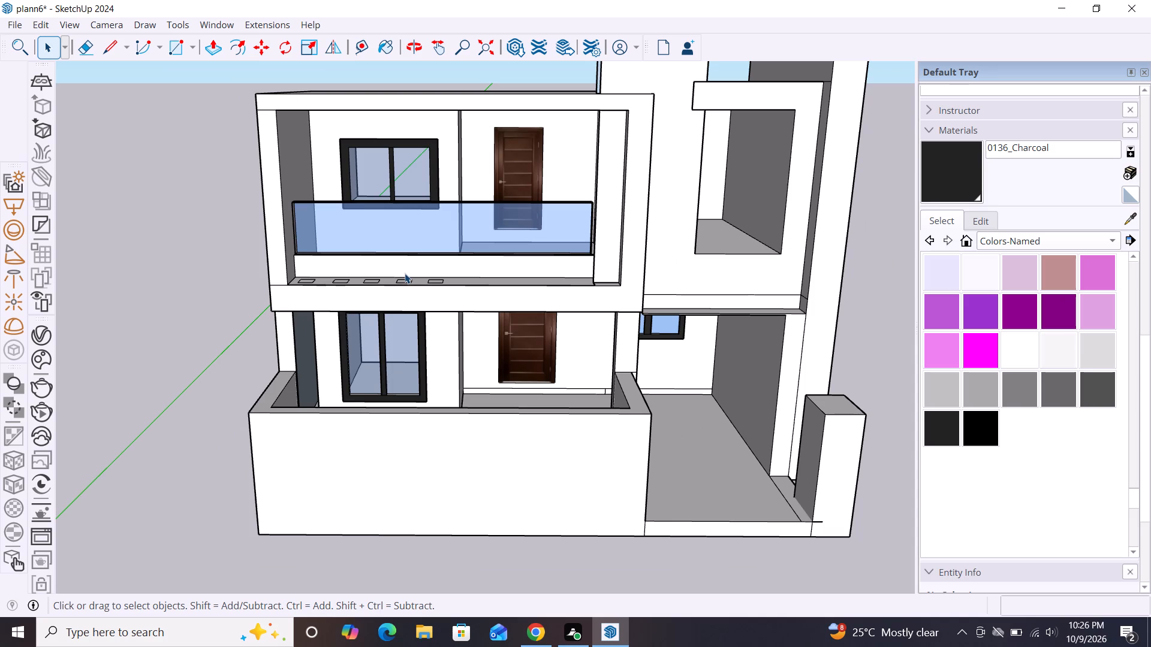
scroll(472, 299, down, 2)
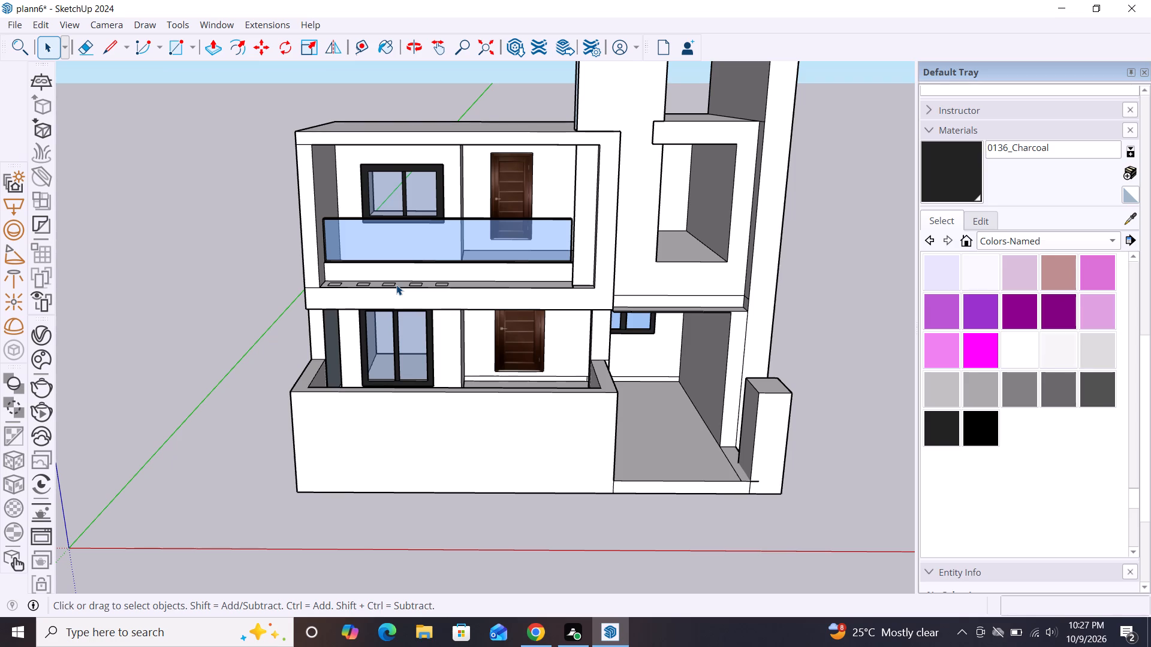
Push/Pull the rightmost small rectangle on the upper balcony slab up 6' 11 3/4" to the underside of the roof beam.
scroll(436, 274, up, 7)
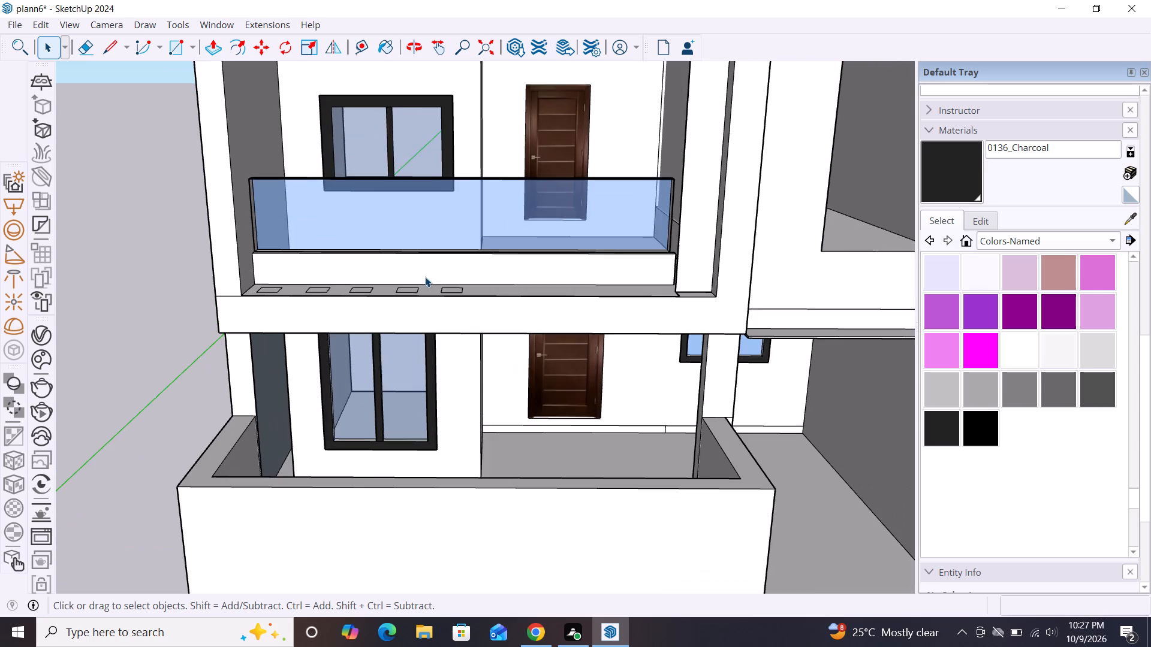
scroll(425, 277, up, 2)
scroll(425, 277, down, 2)
key(p)
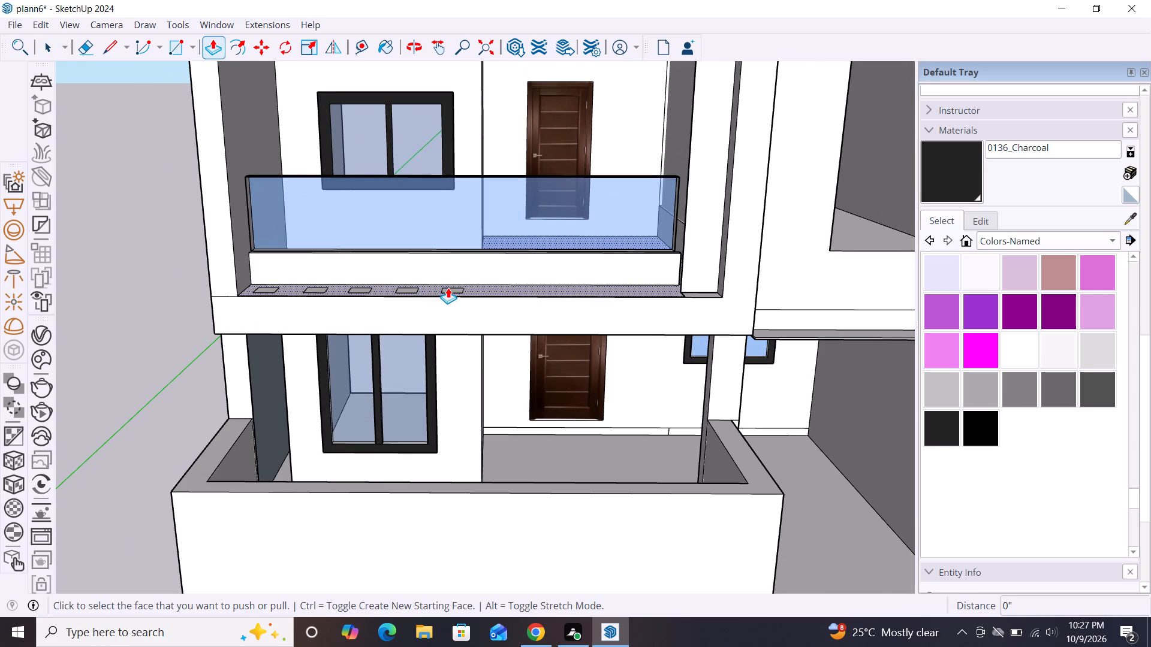
scroll(448, 288, down, 2)
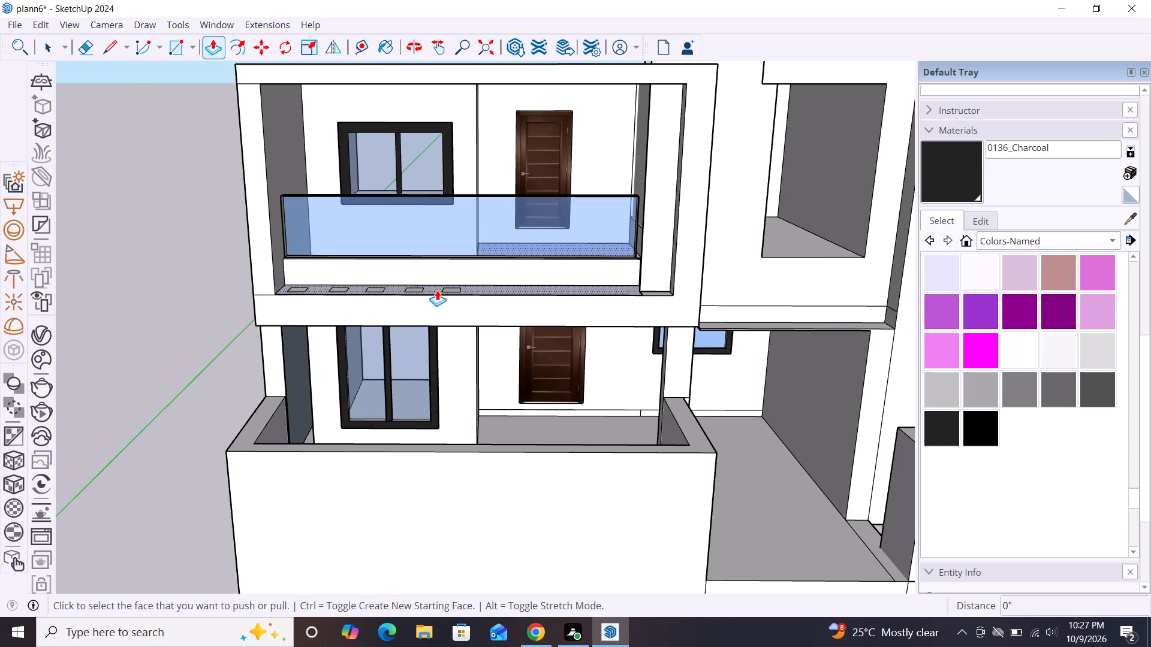
scroll(455, 291, up, 3)
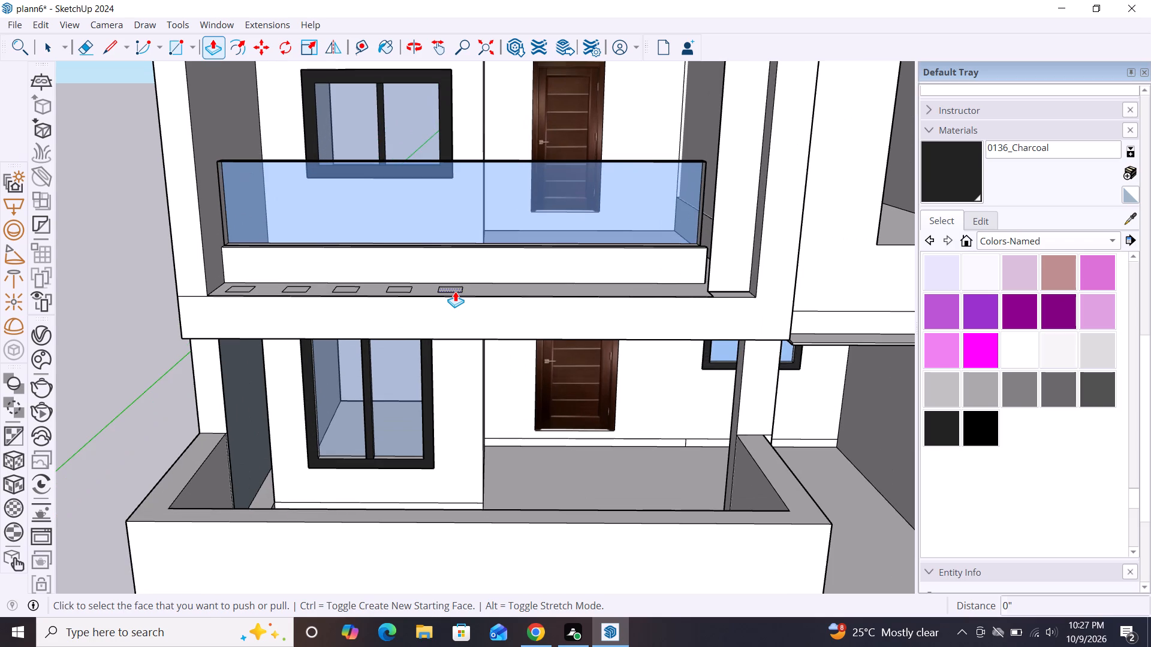
click(455, 291)
scroll(465, 298, down, 3)
scroll(518, 323, down, 2)
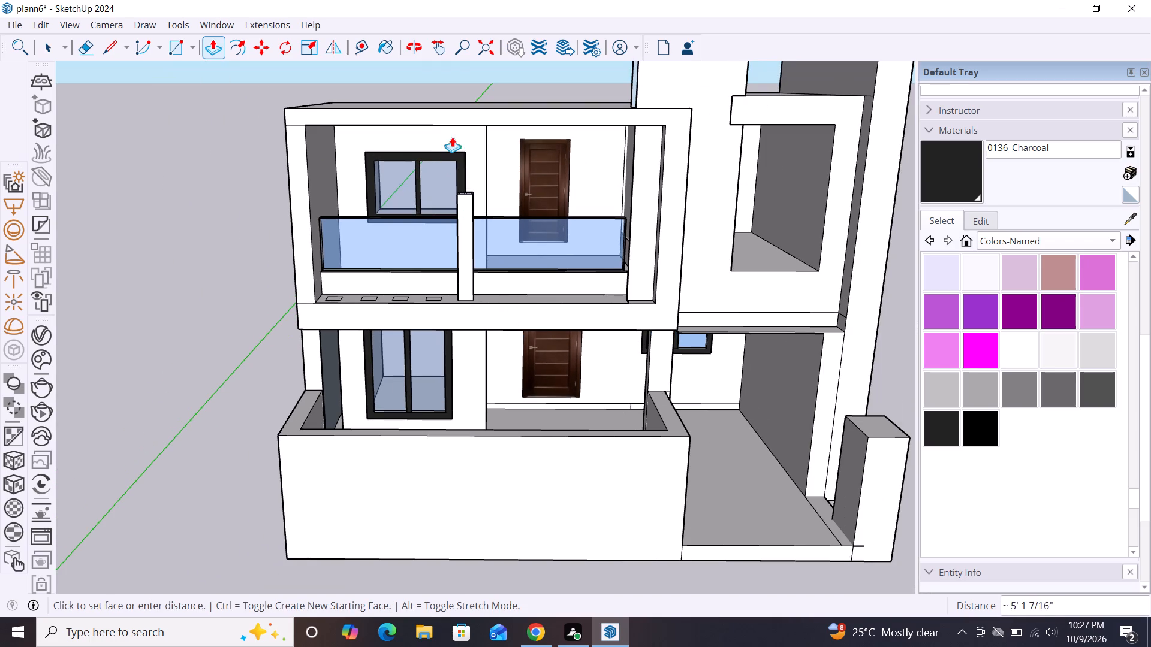
click(456, 123)
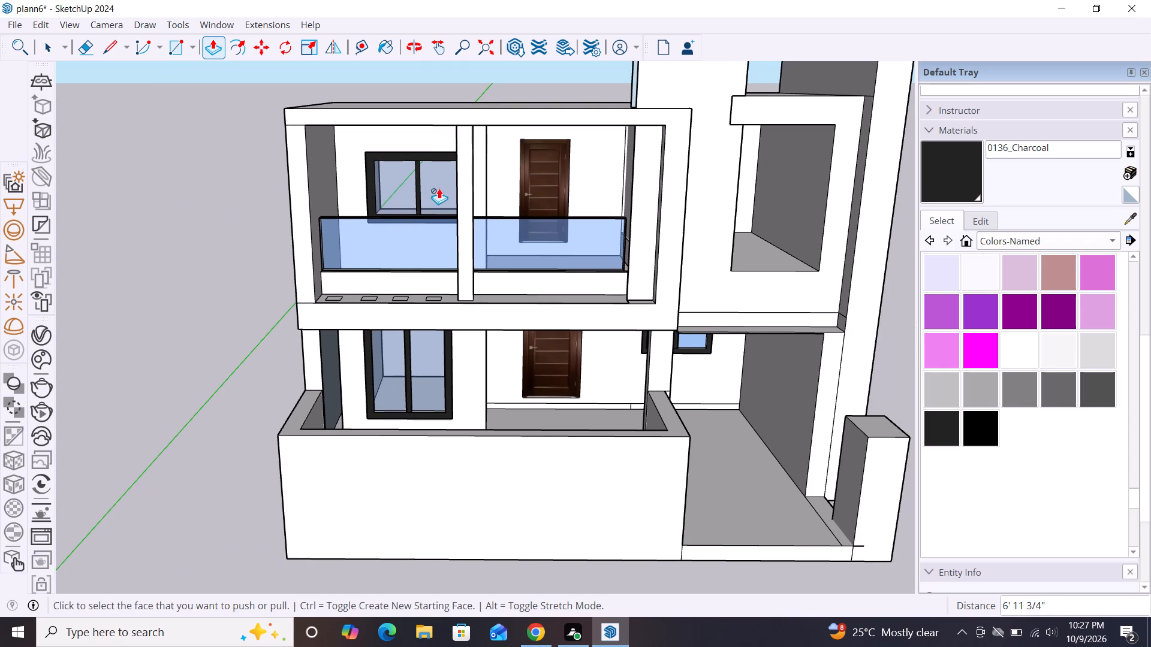
Push/Pull the second and third small balcony-slab rectangles from the right up to the roof beam, 7' 1 11/16" and 6' 11 3/4".
click(434, 298)
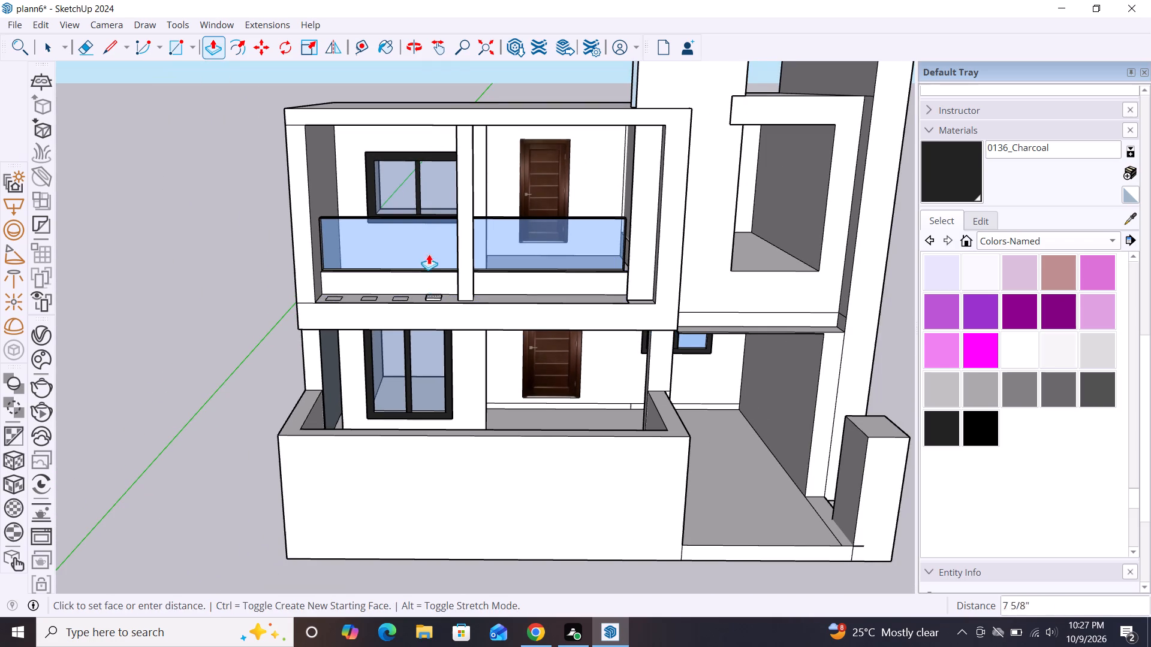
click(430, 120)
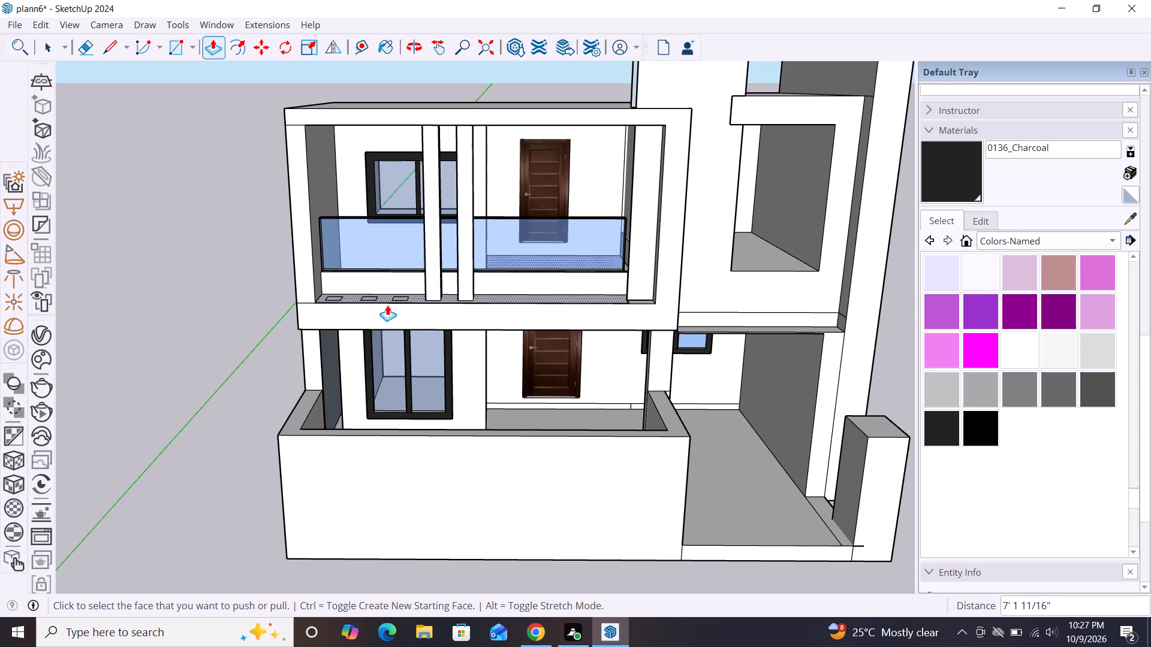
click(400, 298)
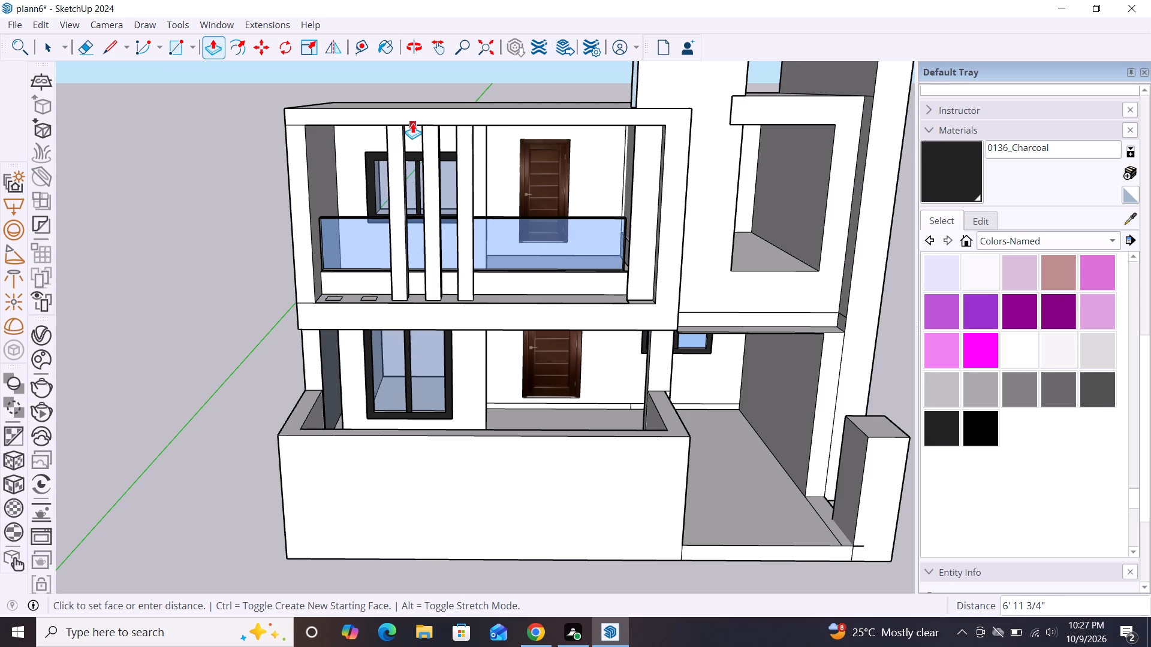
click(412, 123)
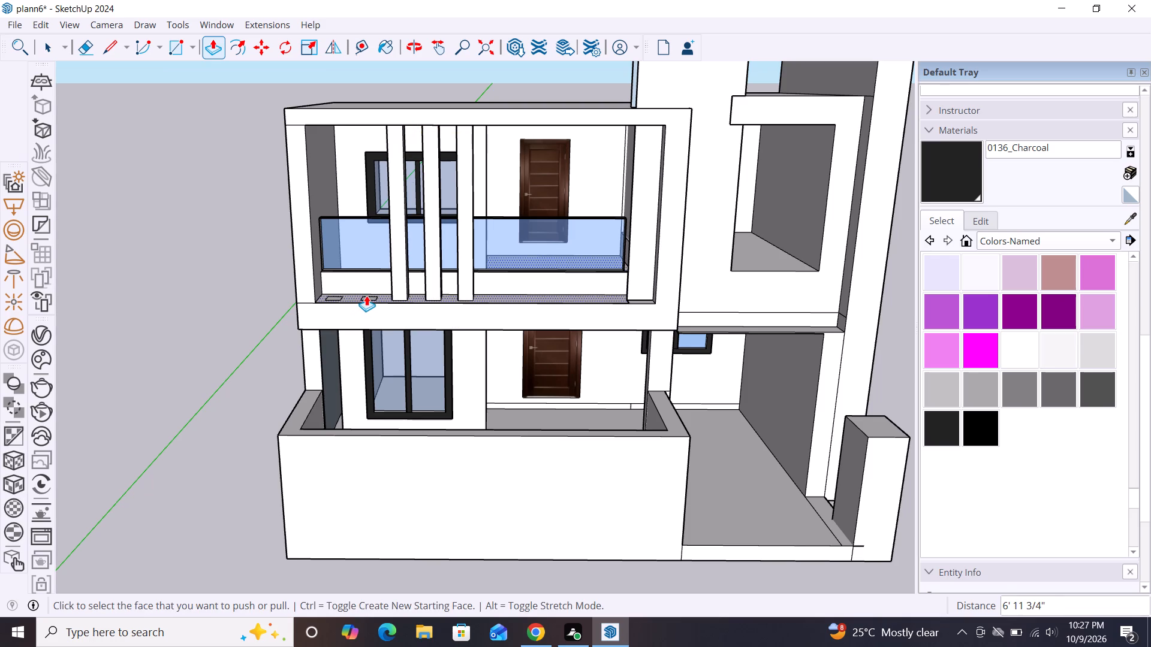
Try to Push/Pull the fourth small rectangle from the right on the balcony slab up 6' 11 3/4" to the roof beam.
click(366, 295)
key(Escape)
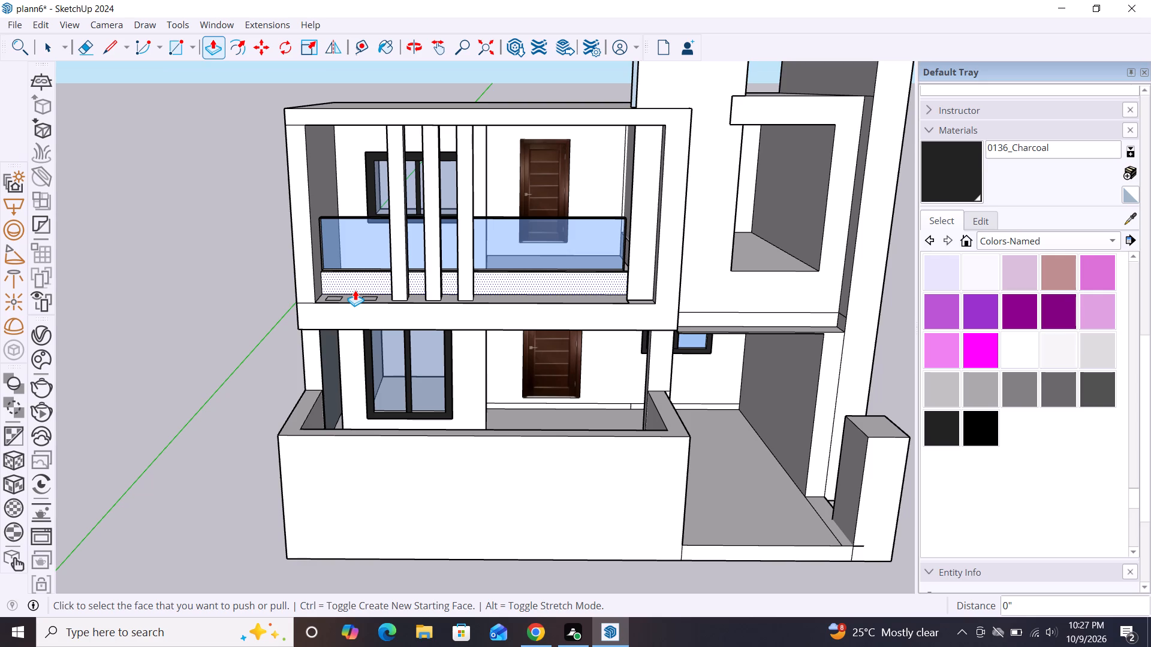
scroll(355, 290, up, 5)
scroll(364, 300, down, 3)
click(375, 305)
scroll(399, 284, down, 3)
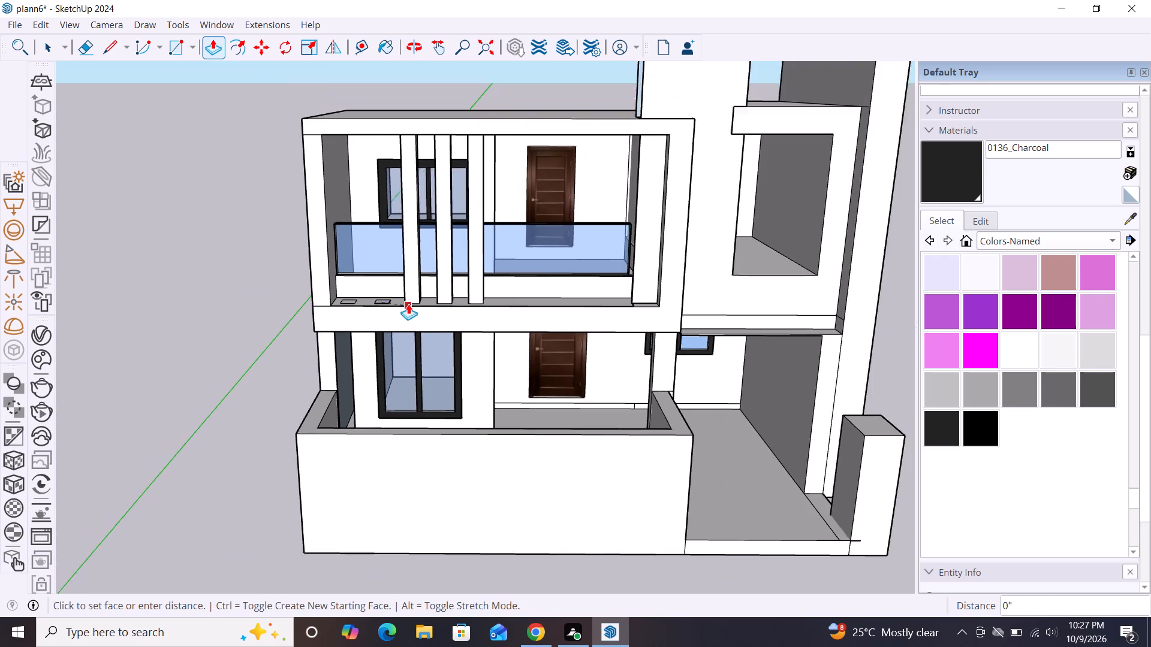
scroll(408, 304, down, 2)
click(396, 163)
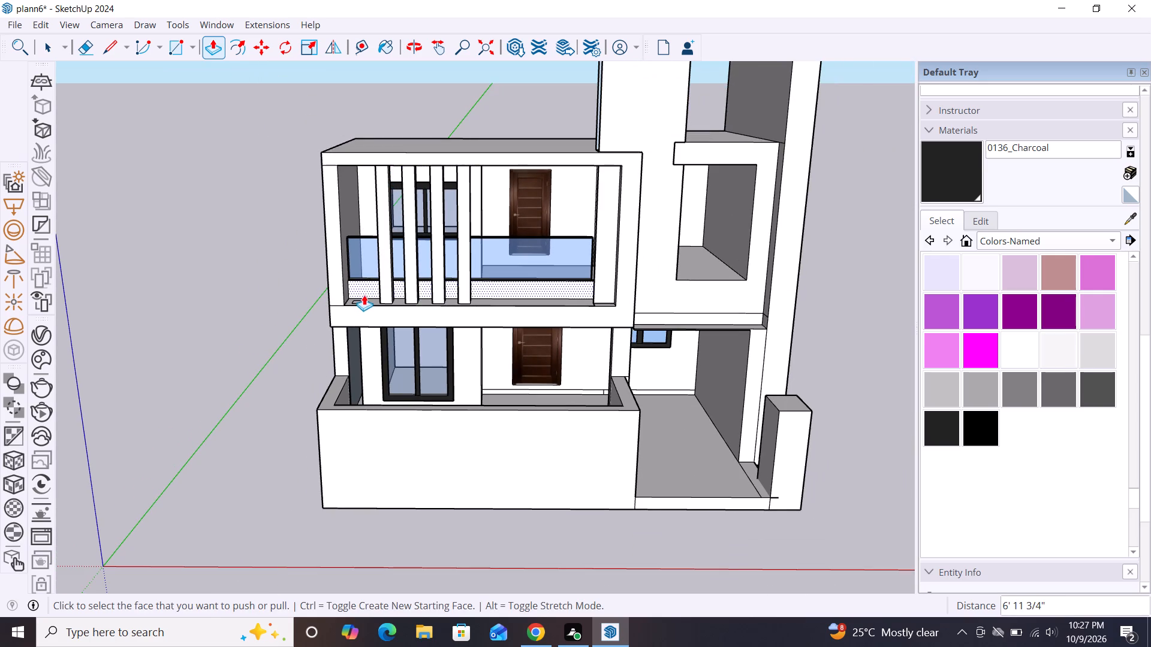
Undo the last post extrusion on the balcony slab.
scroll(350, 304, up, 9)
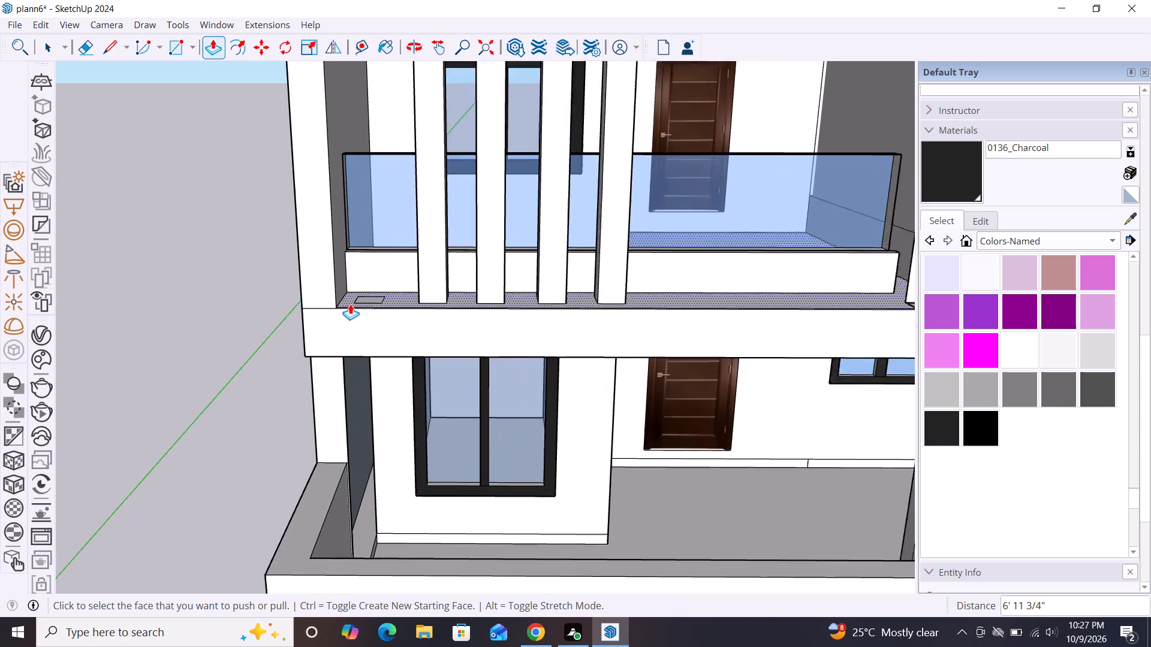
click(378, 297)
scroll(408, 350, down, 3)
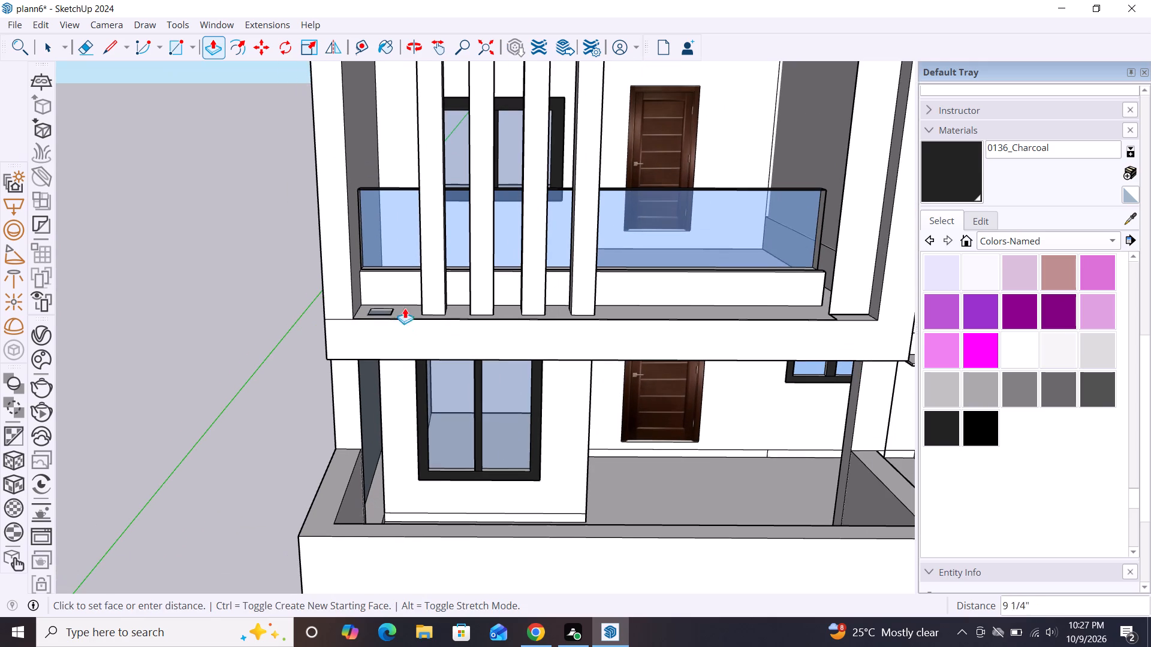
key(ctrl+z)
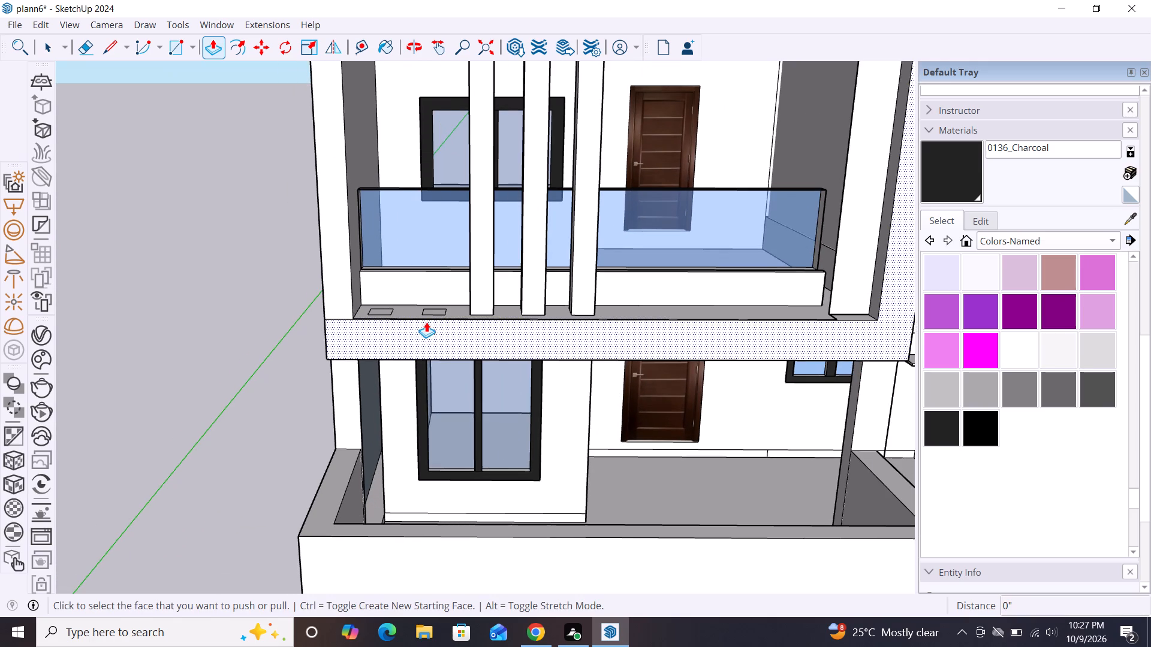
Push/Pull the two remaining small balcony-slab rectangles up to the roof beam, 7' 1 1/2" for the inner and 6' 11 3/4" for the leftmost.
click(434, 311)
scroll(460, 265, down, 3)
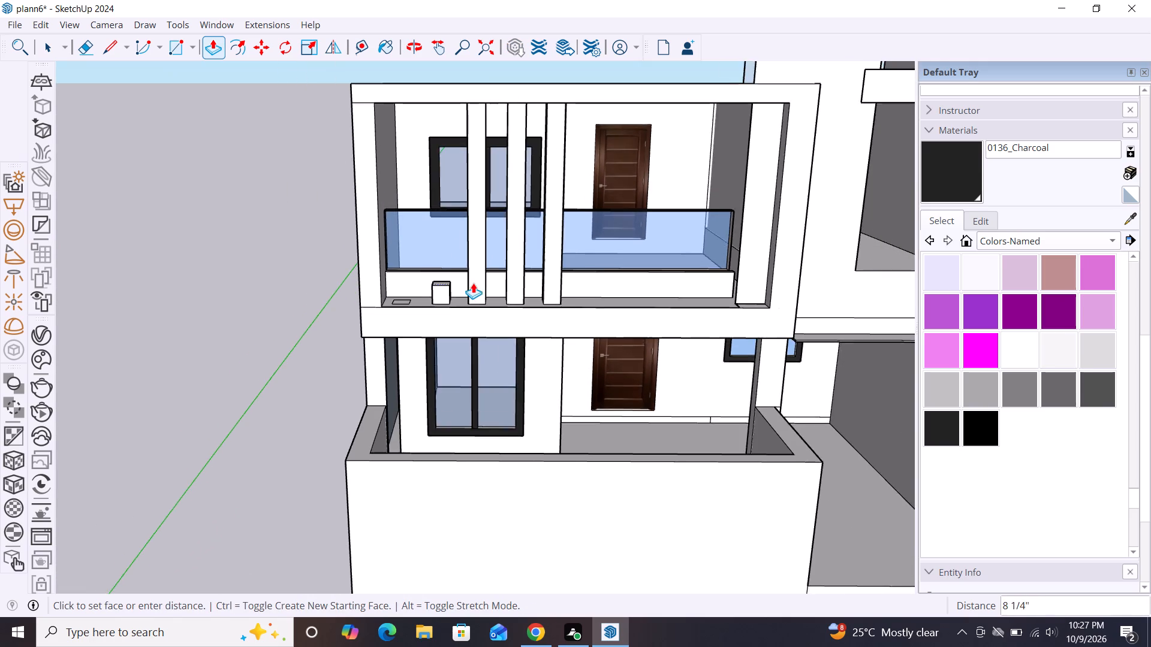
scroll(473, 283, down, 2)
click(466, 131)
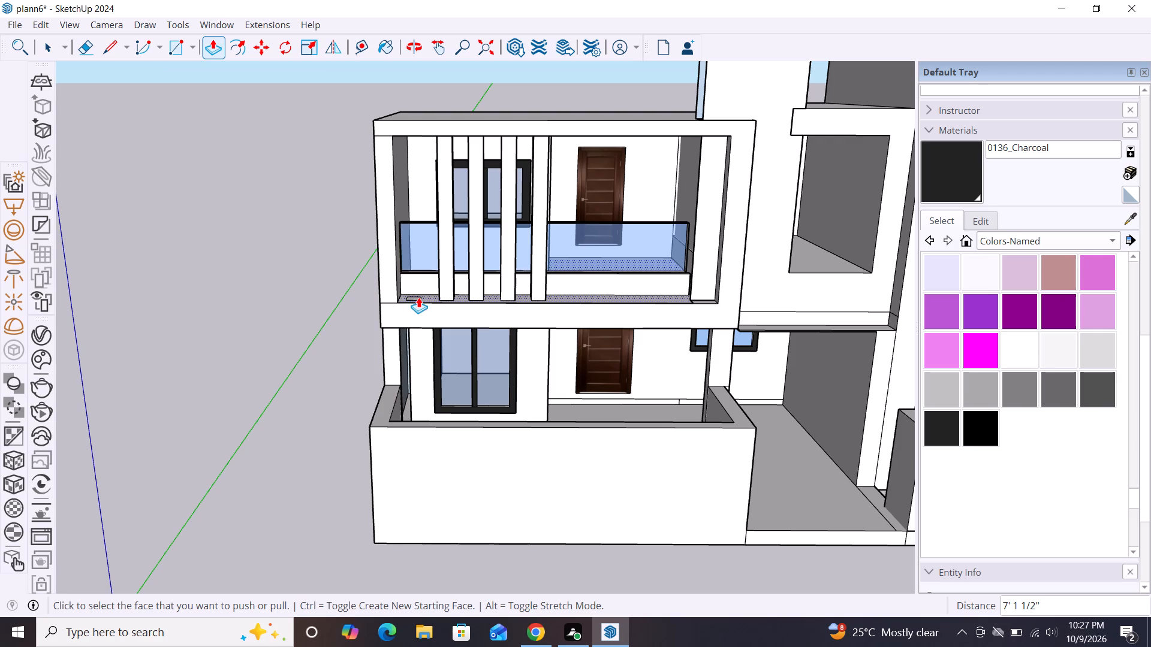
scroll(418, 297, up, 4)
click(412, 299)
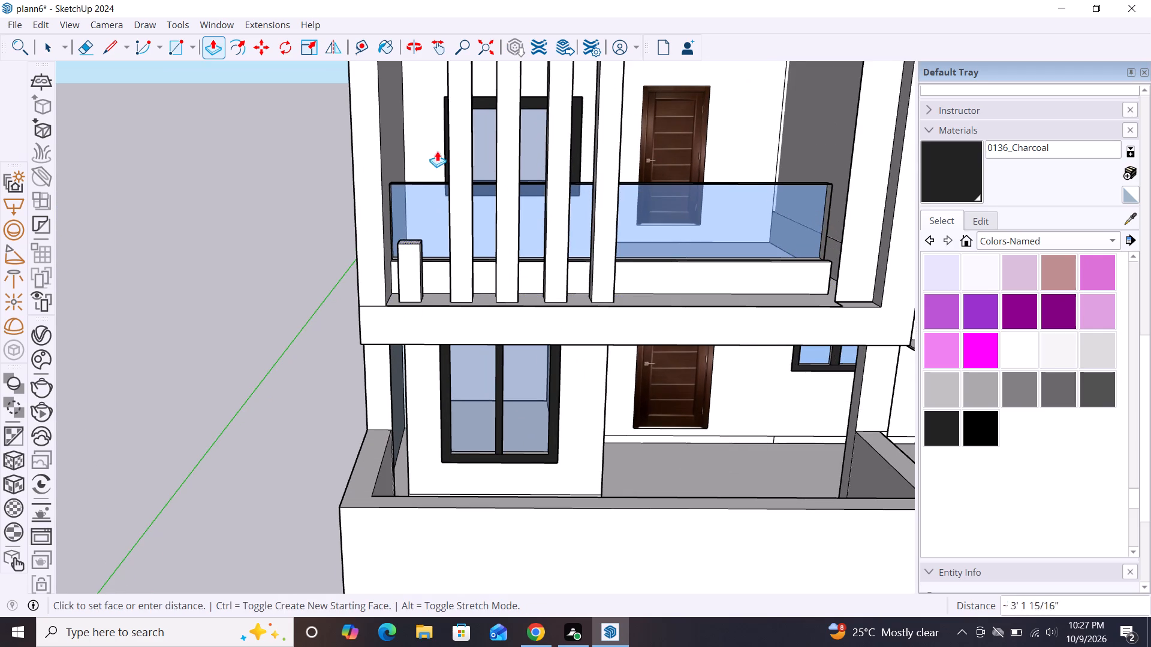
scroll(434, 233, down, 6)
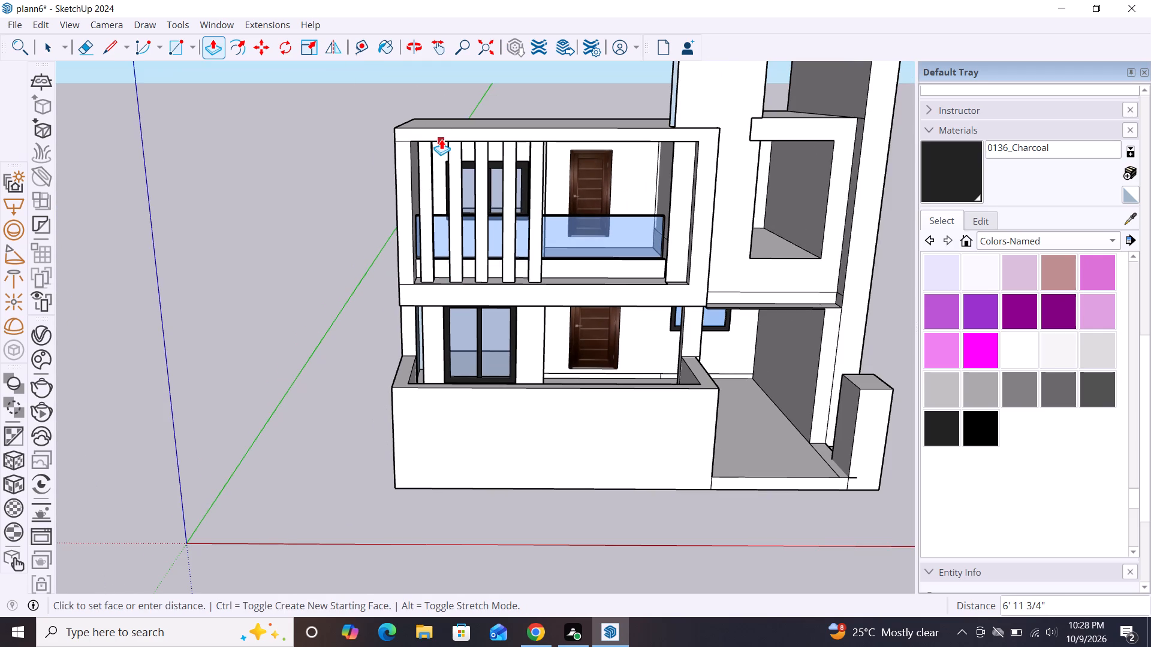
click(441, 139)
key(space)
key(space)
Examine the whole house front, including the row of vertical posts on the upper balcony.
scroll(404, 226, down, 4)
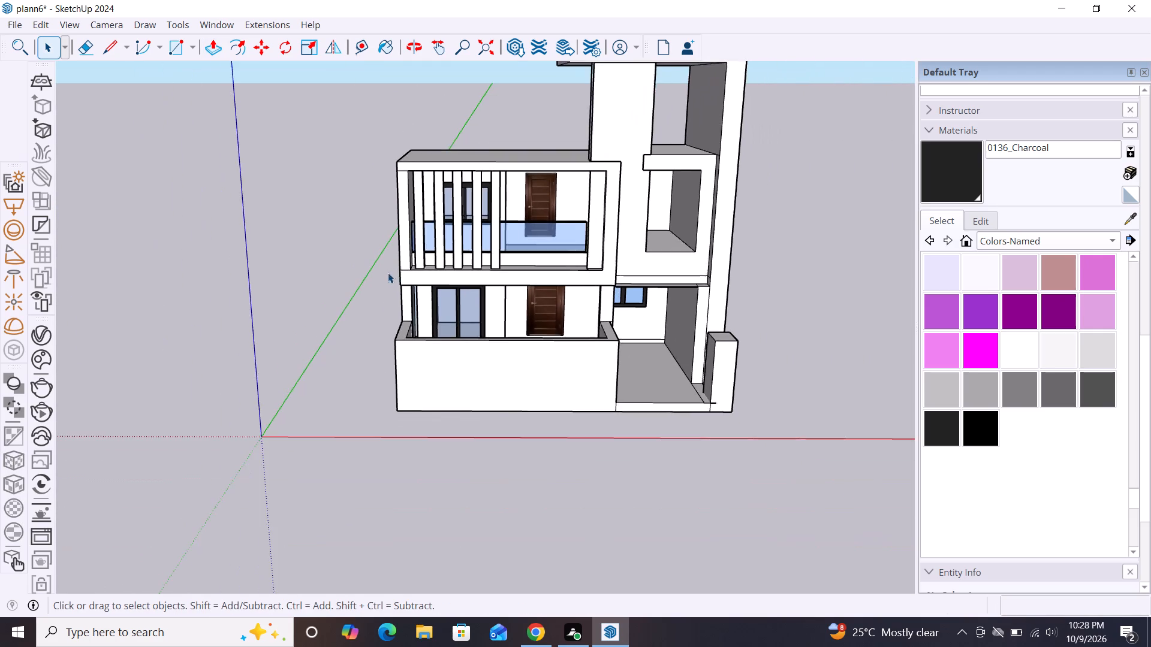
scroll(388, 273, down, 3)
middle_drag(535, 344, 529, 313)
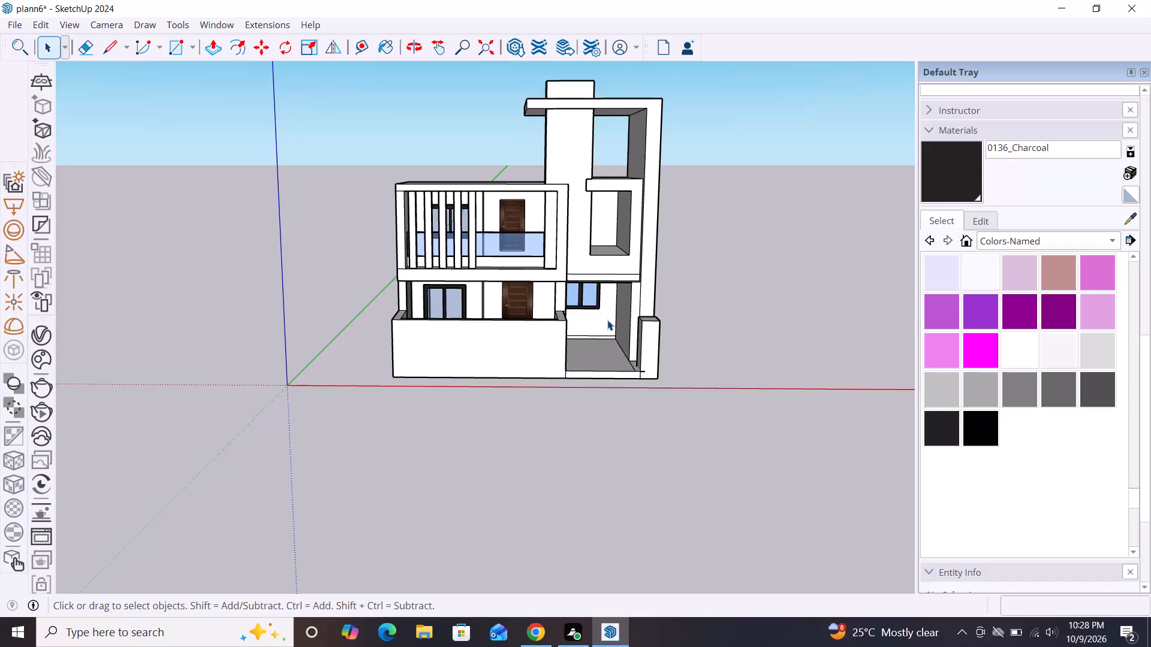
scroll(689, 310, up, 5)
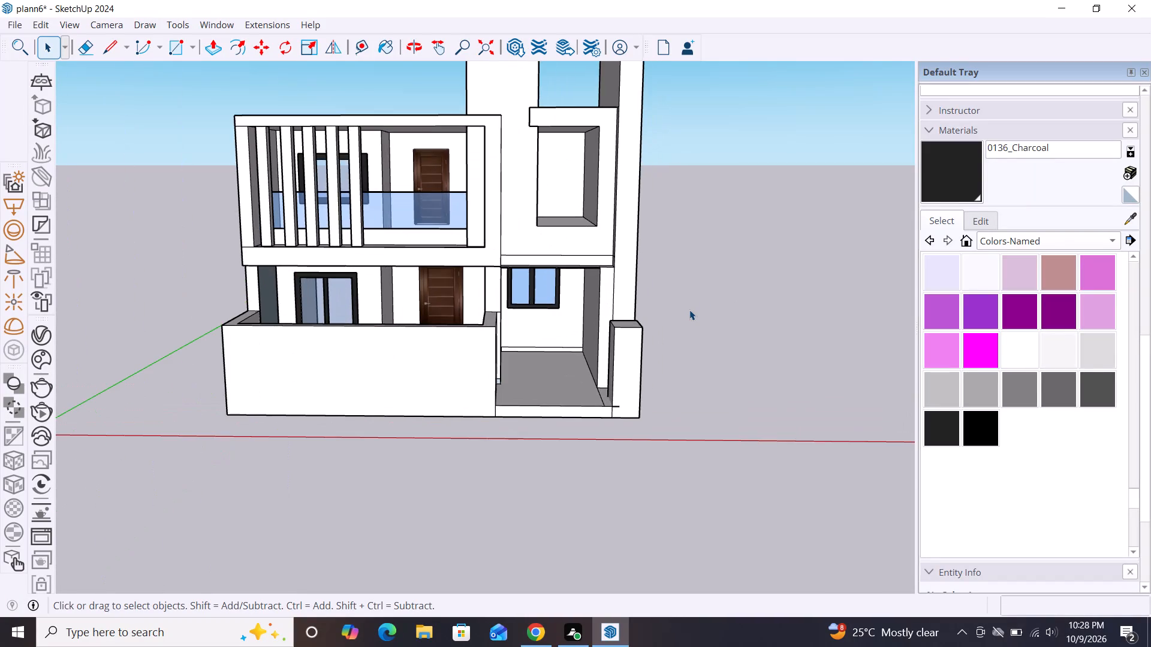
scroll(689, 310, up, 5)
scroll(697, 316, down, 3)
scroll(711, 375, down, 1)
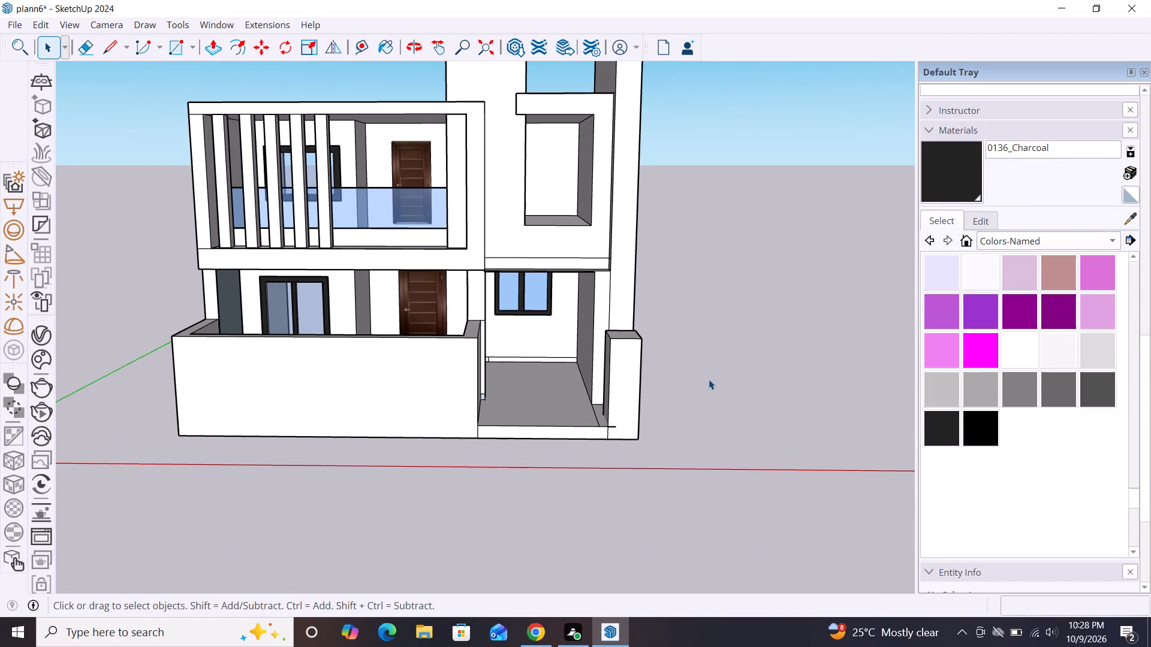
scroll(709, 379, down, 1)
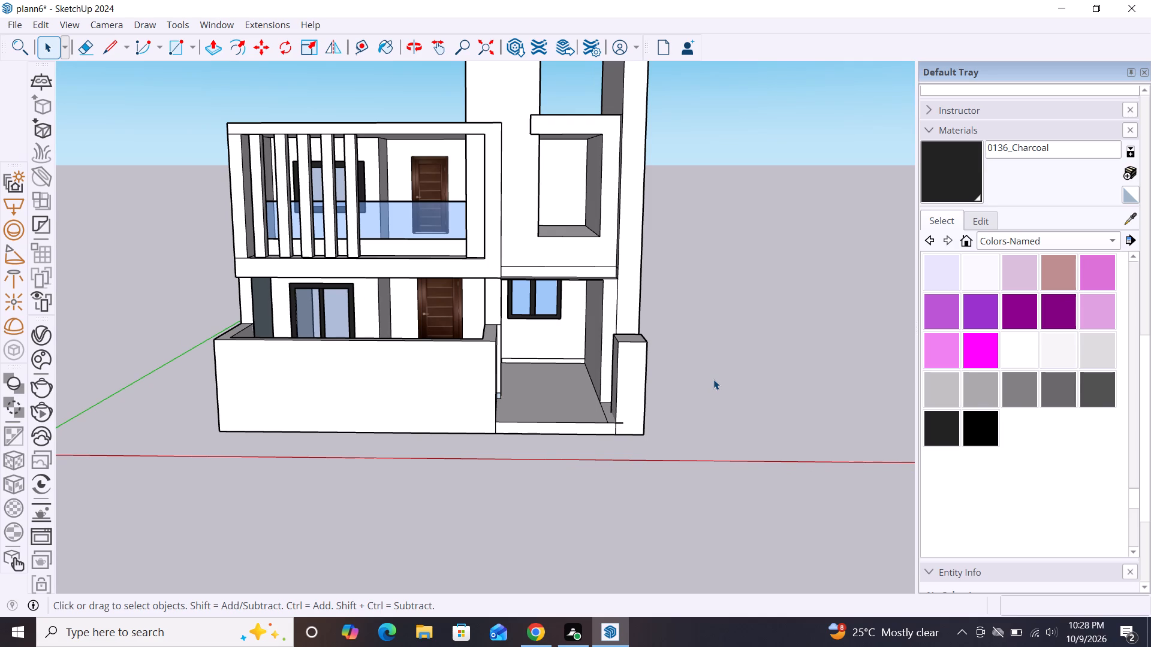
scroll(641, 430, down, 3)
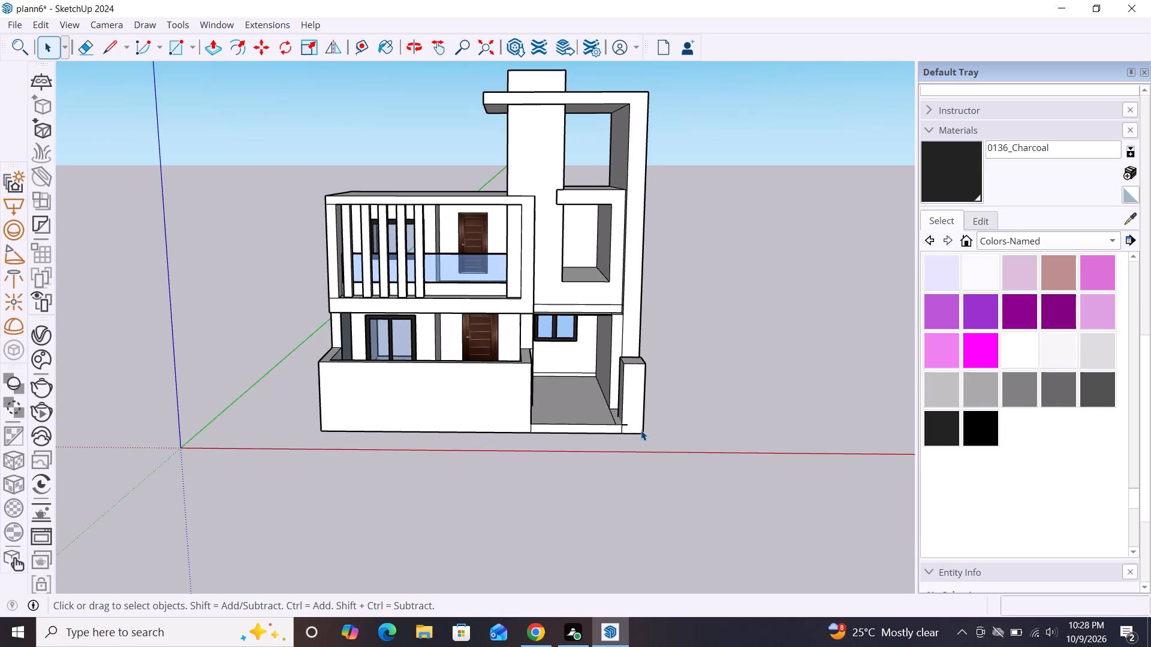
scroll(641, 430, down, 1)
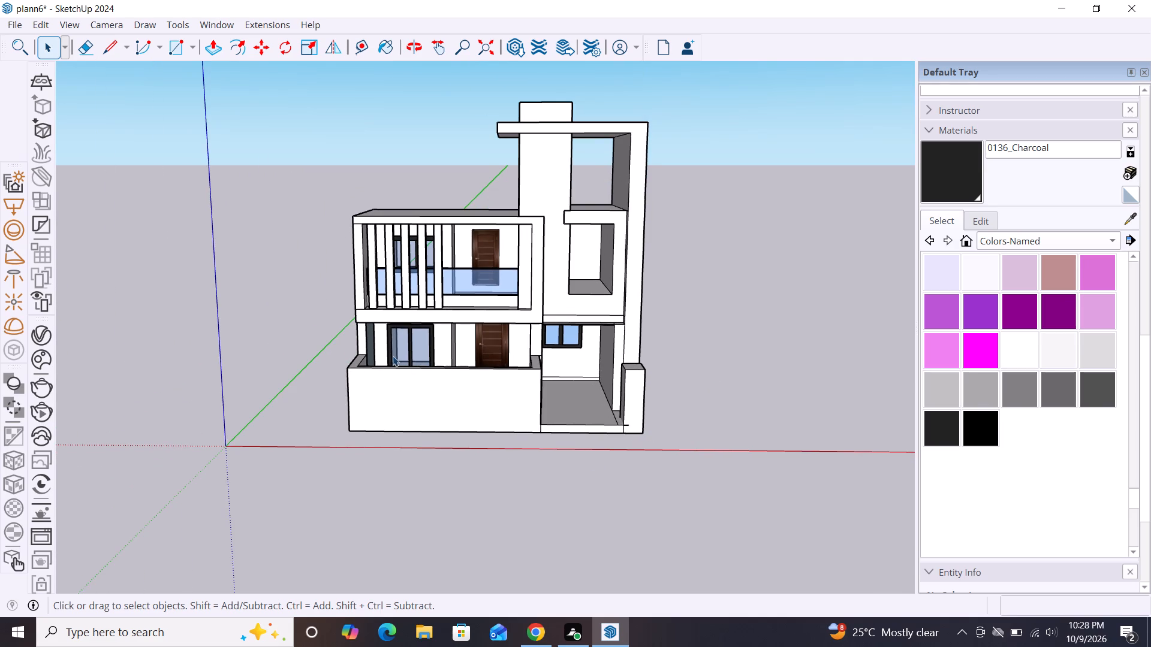
scroll(388, 356, down, 2)
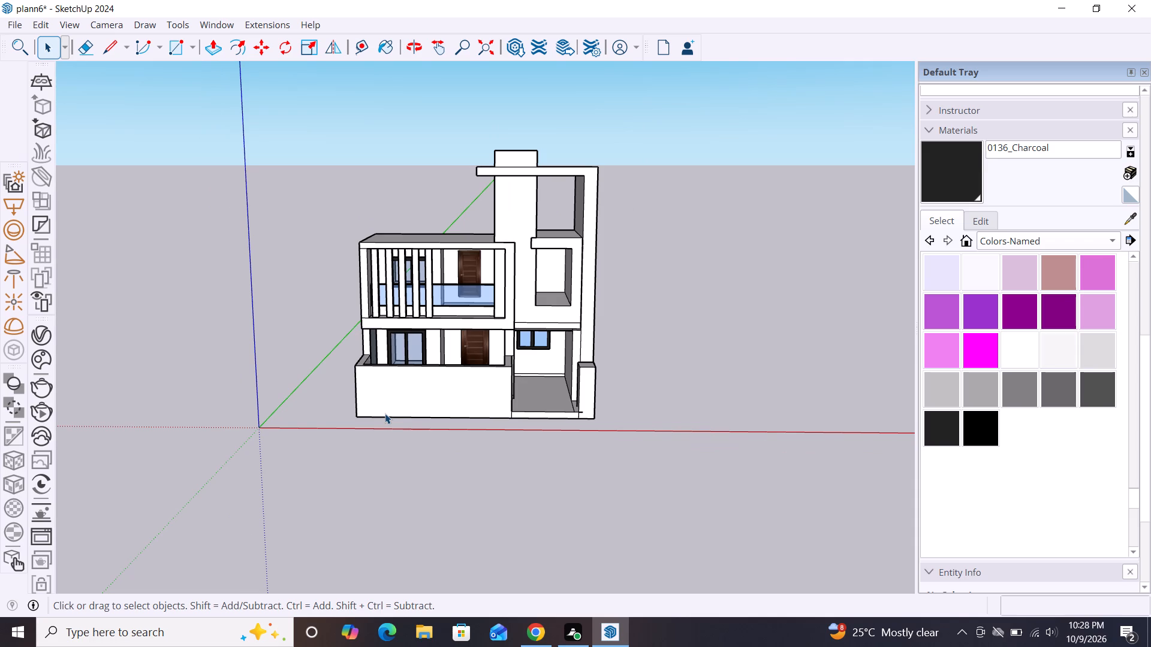
scroll(371, 302, down, 2)
scroll(405, 240, up, 1)
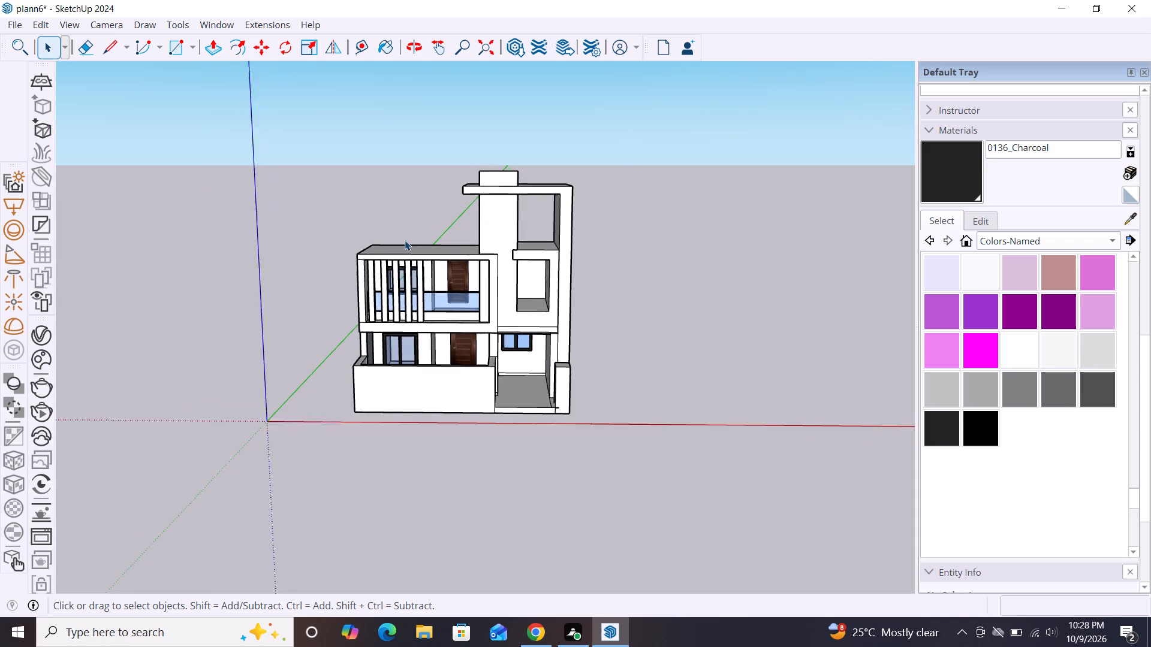
Draw a rectangle about 4' 11 7/16" by 1' 8 5/8" on the lower roof near its front-left corner, above the balcony posts.
scroll(405, 240, up, 8)
middle_drag(401, 263, 406, 322)
scroll(397, 263, up, 2)
middle_drag(400, 264, 396, 358)
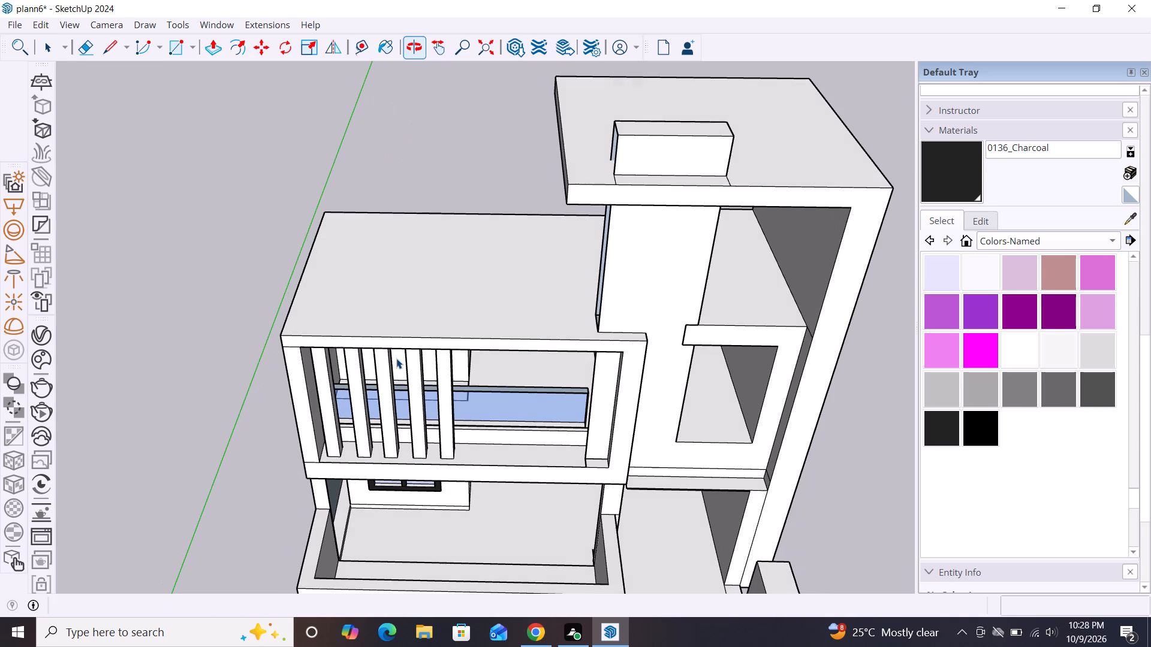
key(r)
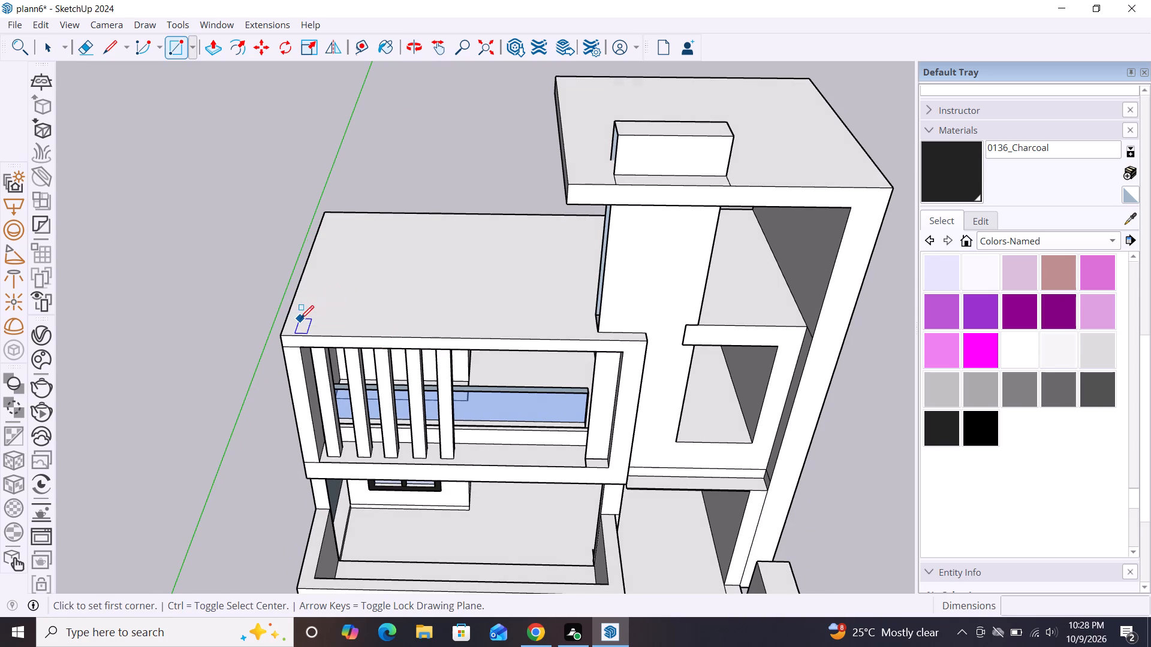
click(294, 329)
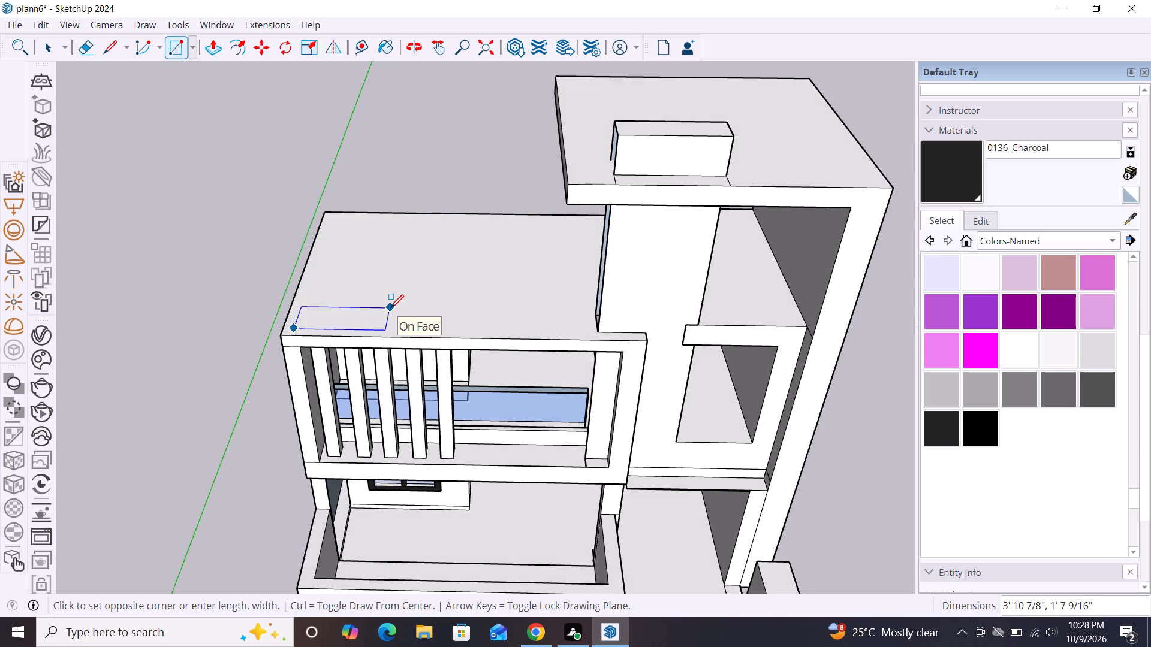
key(Escape)
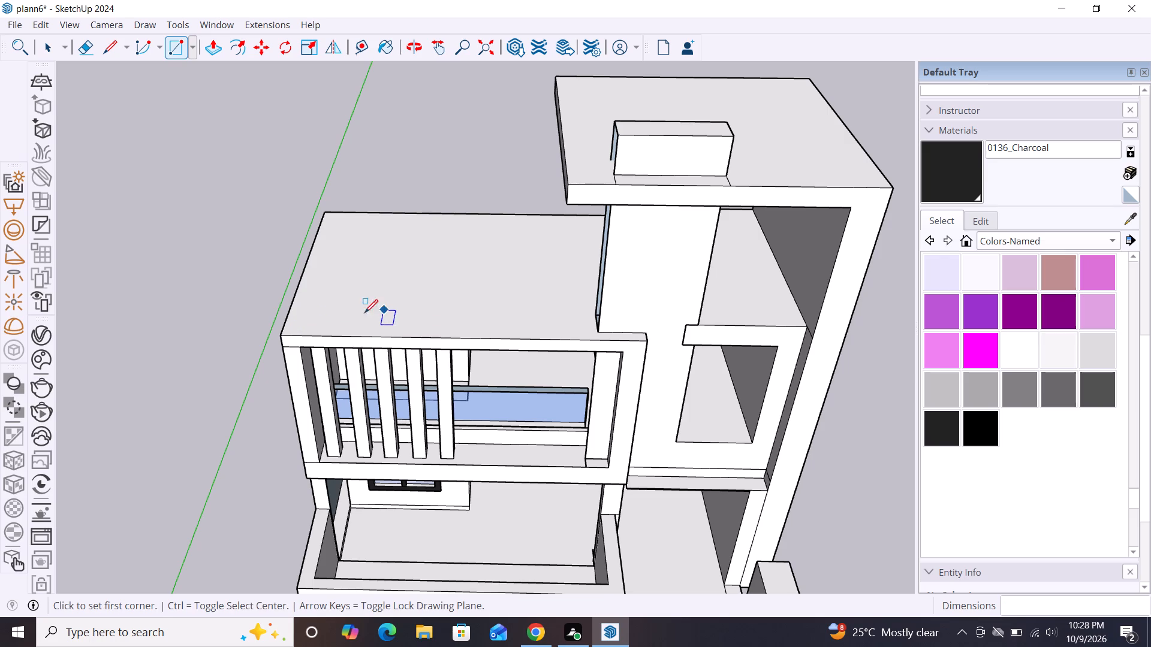
click(293, 325)
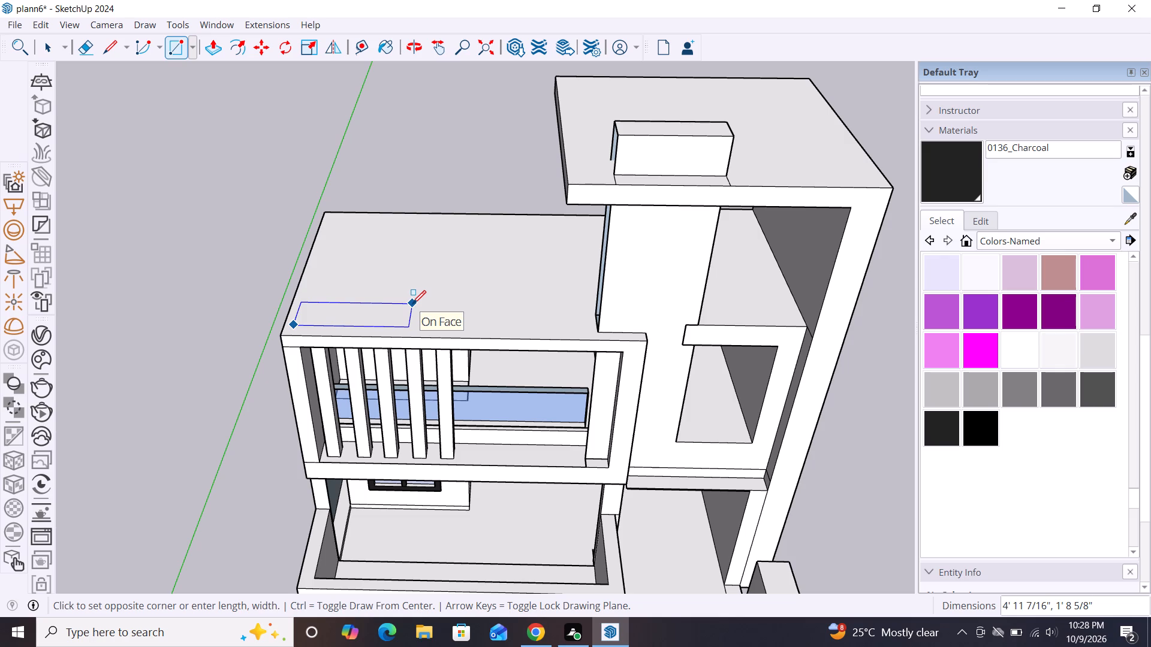
click(412, 304)
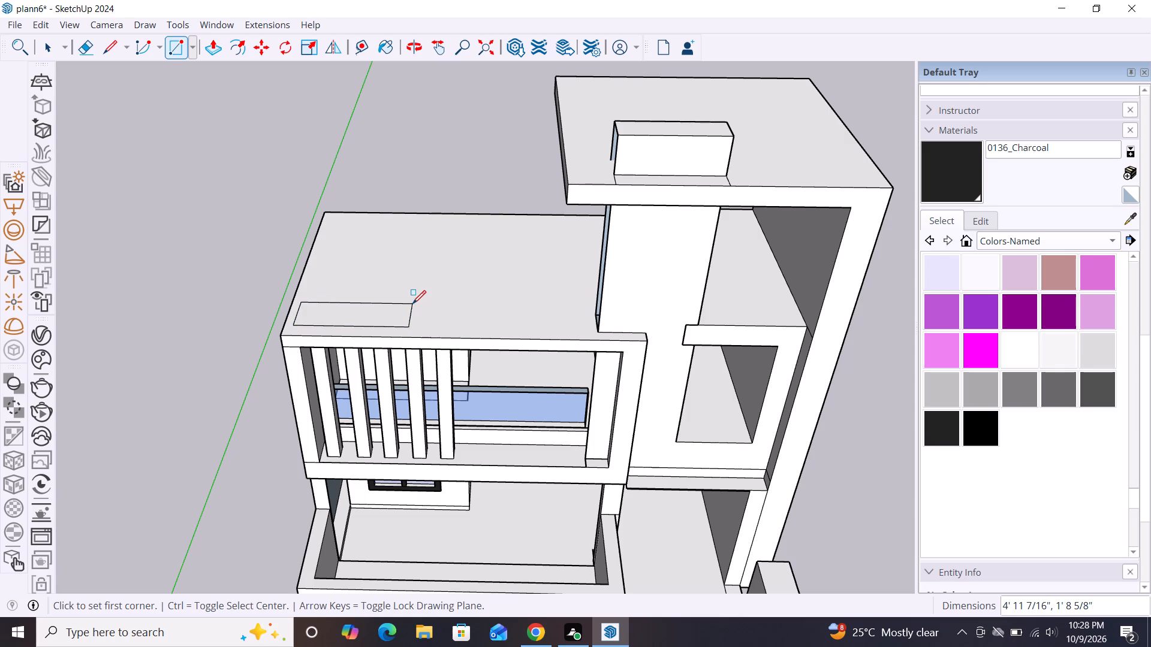
key(space)
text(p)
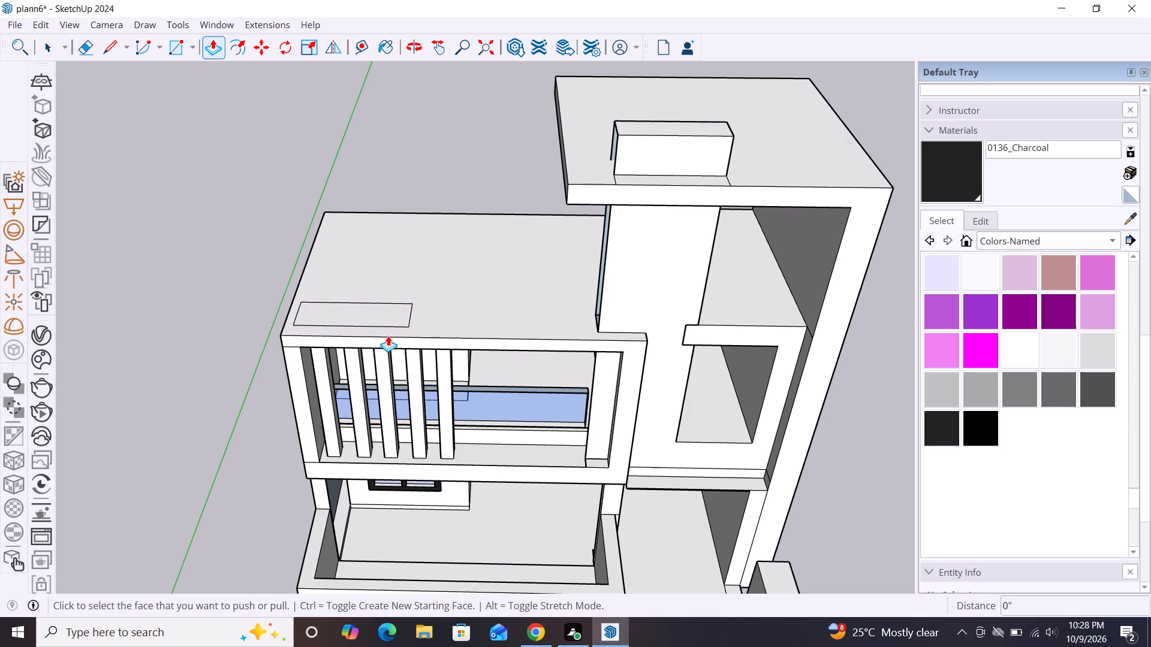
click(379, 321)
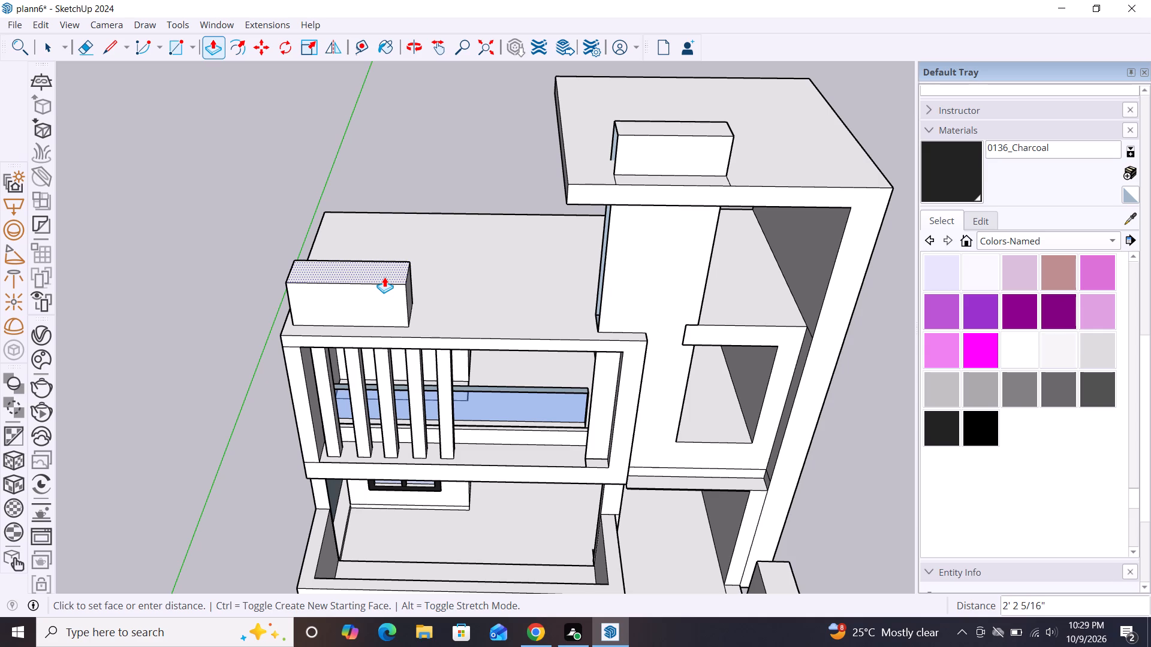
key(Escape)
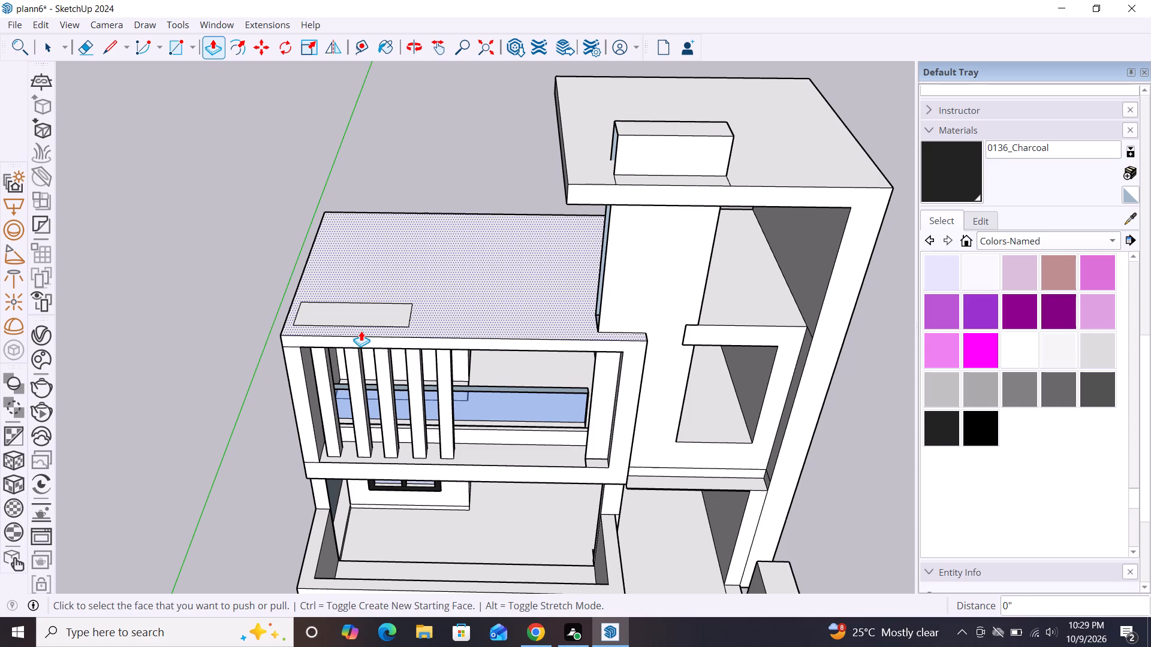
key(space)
Move the front edge of the lower-roof rectangle 6 3/4" forward, close to the roof's front edge.
scroll(364, 335, up, 3)
click(361, 323)
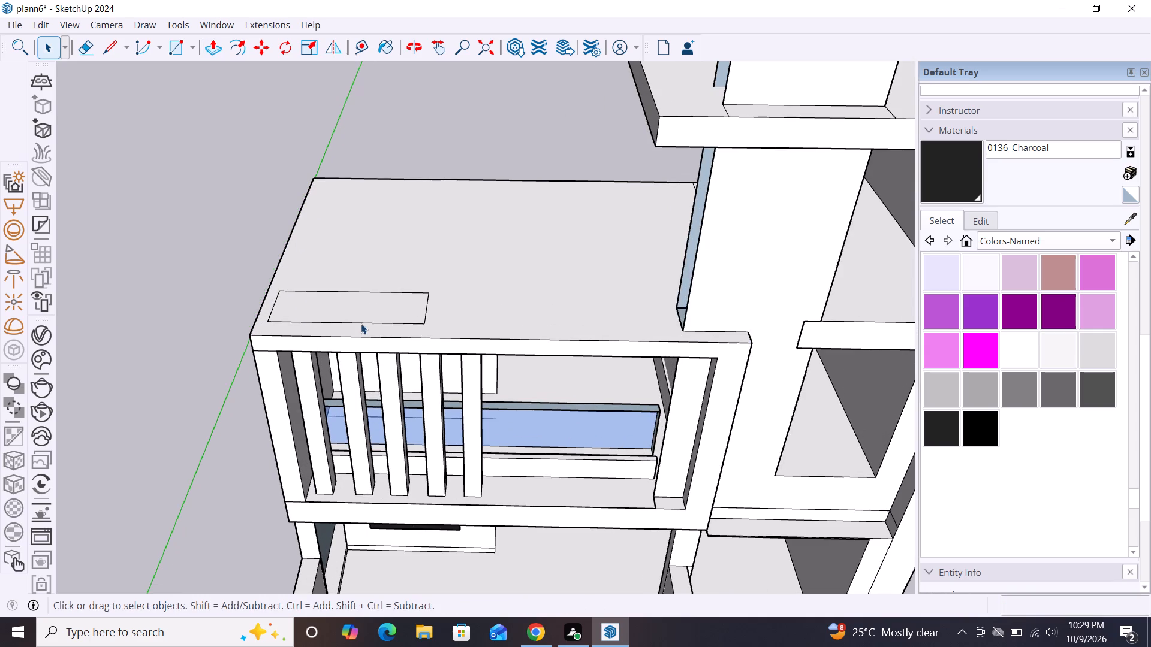
key(m)
click(420, 327)
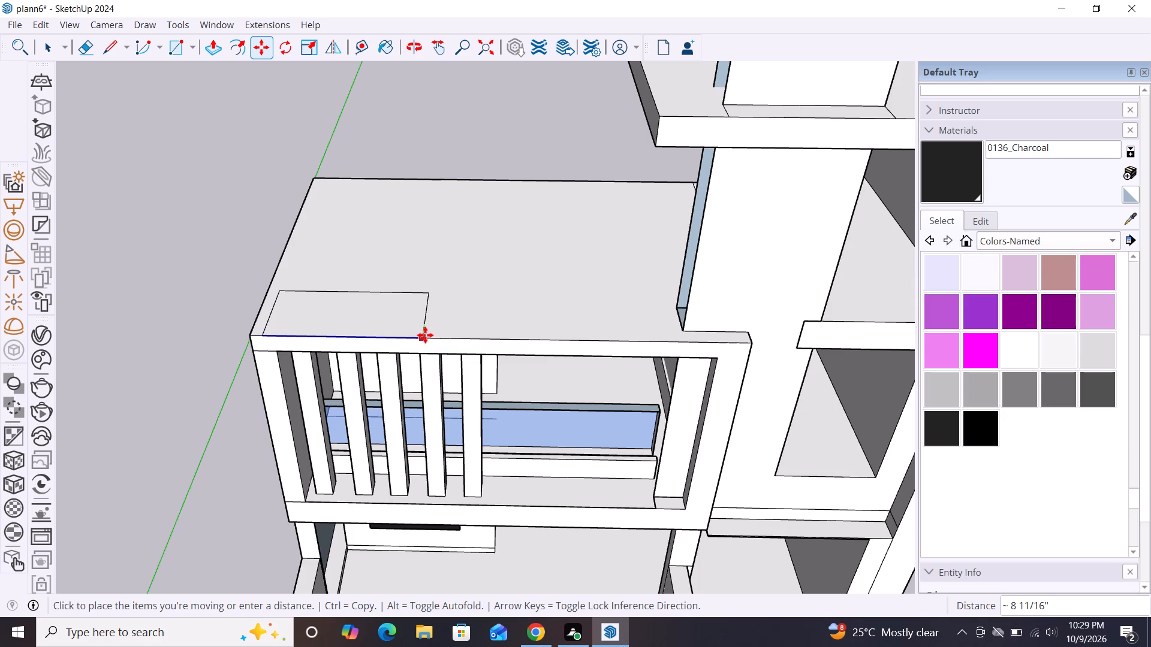
scroll(425, 335, up, 9)
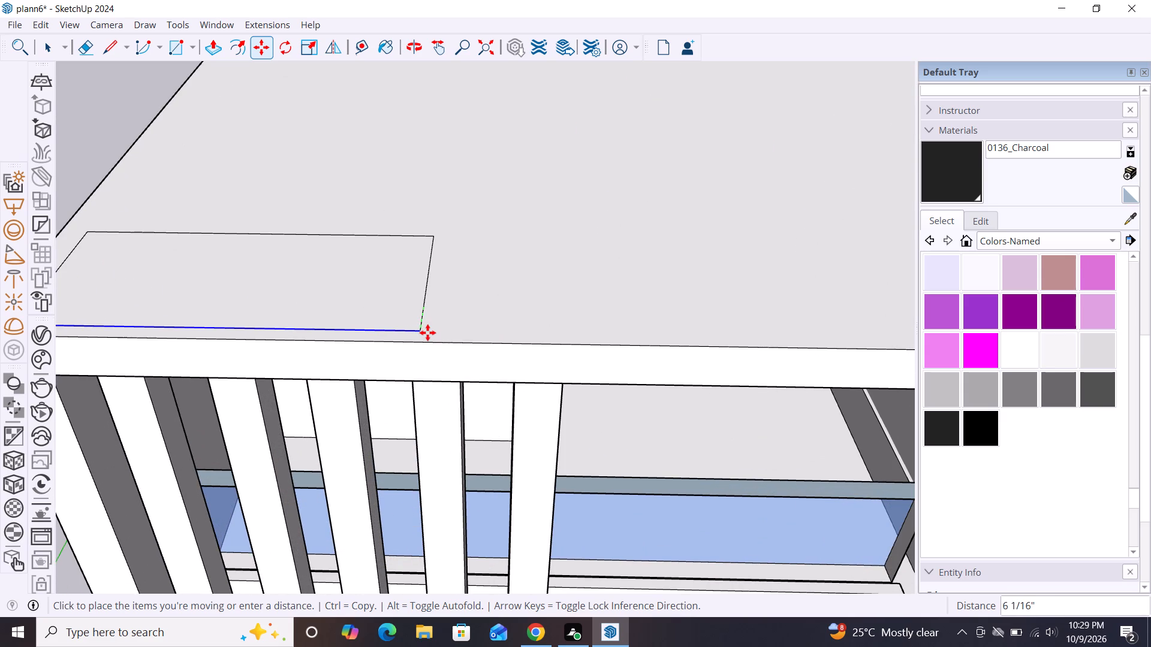
click(427, 335)
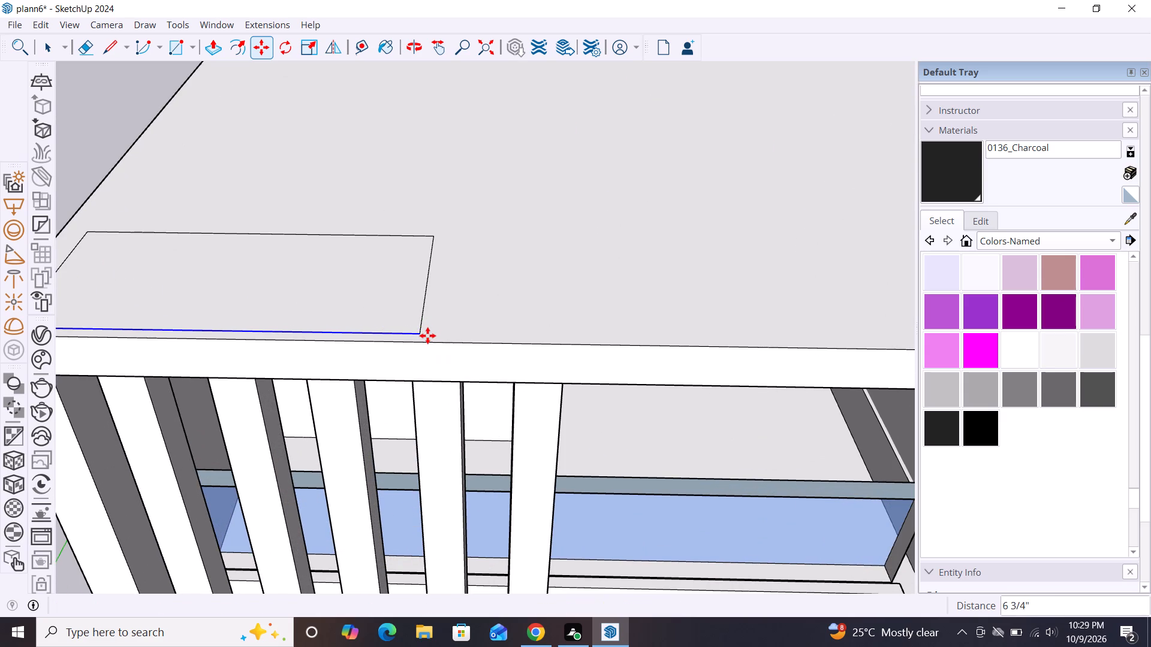
key(space)
Move the back edge of the lower-roof rectangle 9" forward to make it narrower.
scroll(517, 290, down, 8)
scroll(587, 344, down, 2)
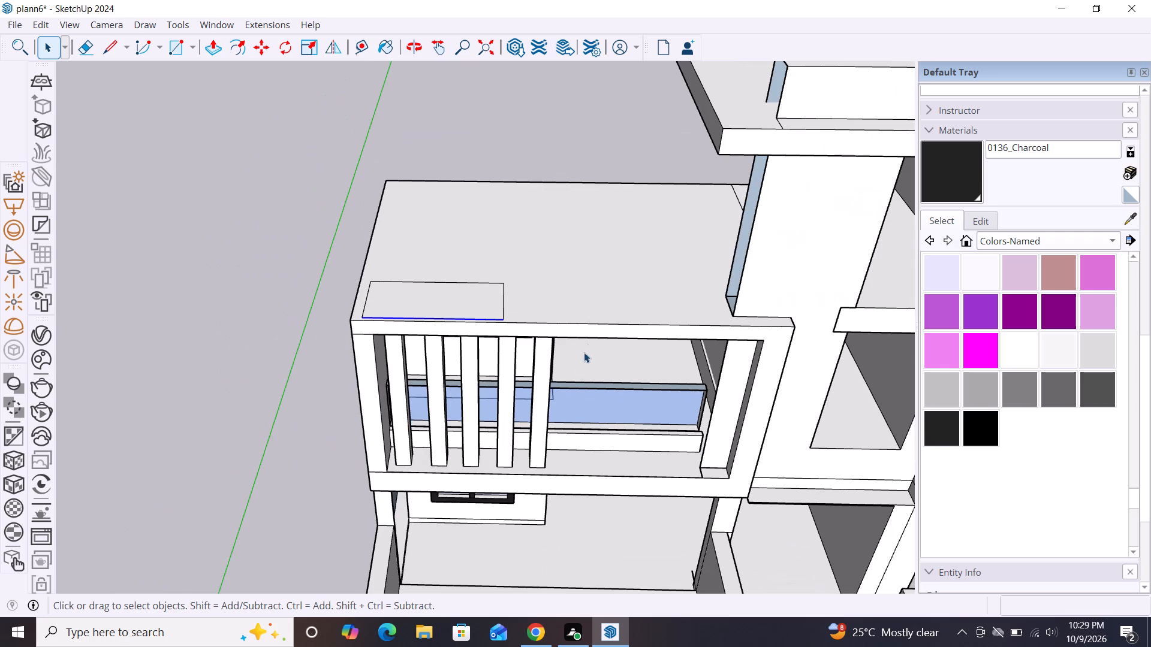
click(445, 283)
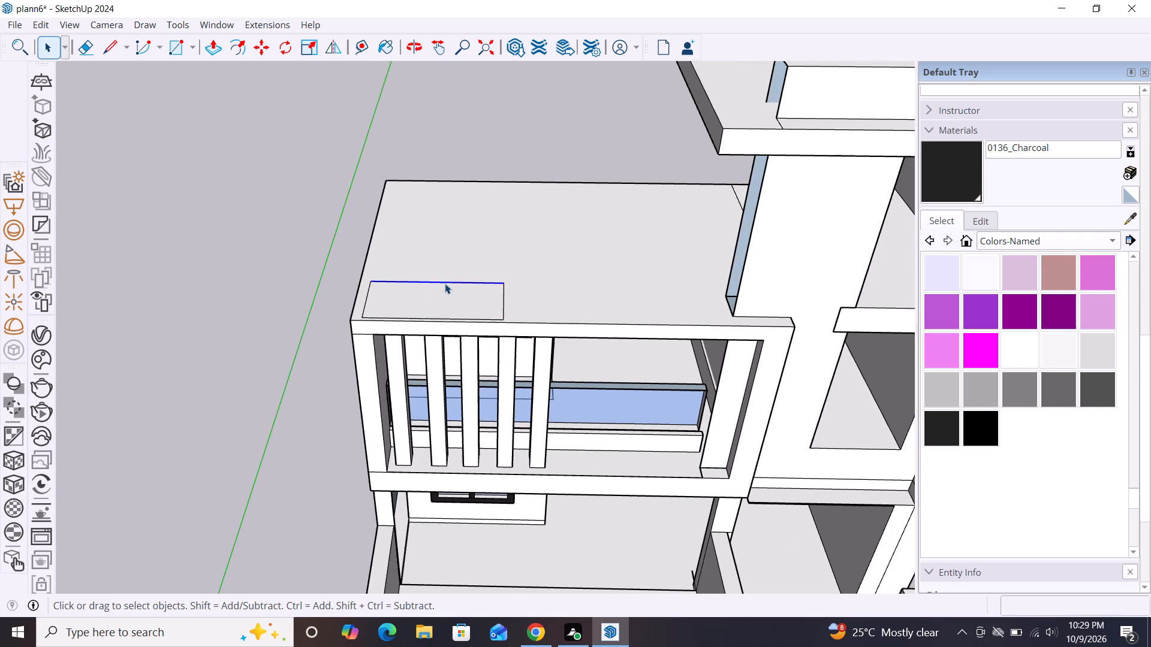
key(m)
click(501, 285)
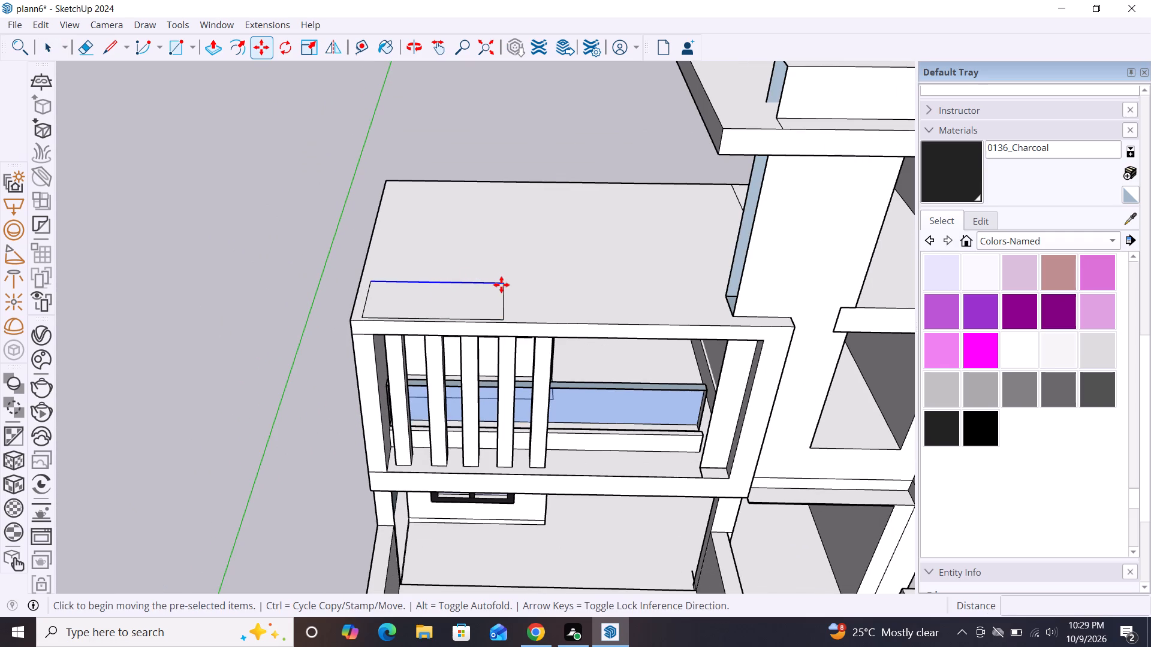
click(502, 295)
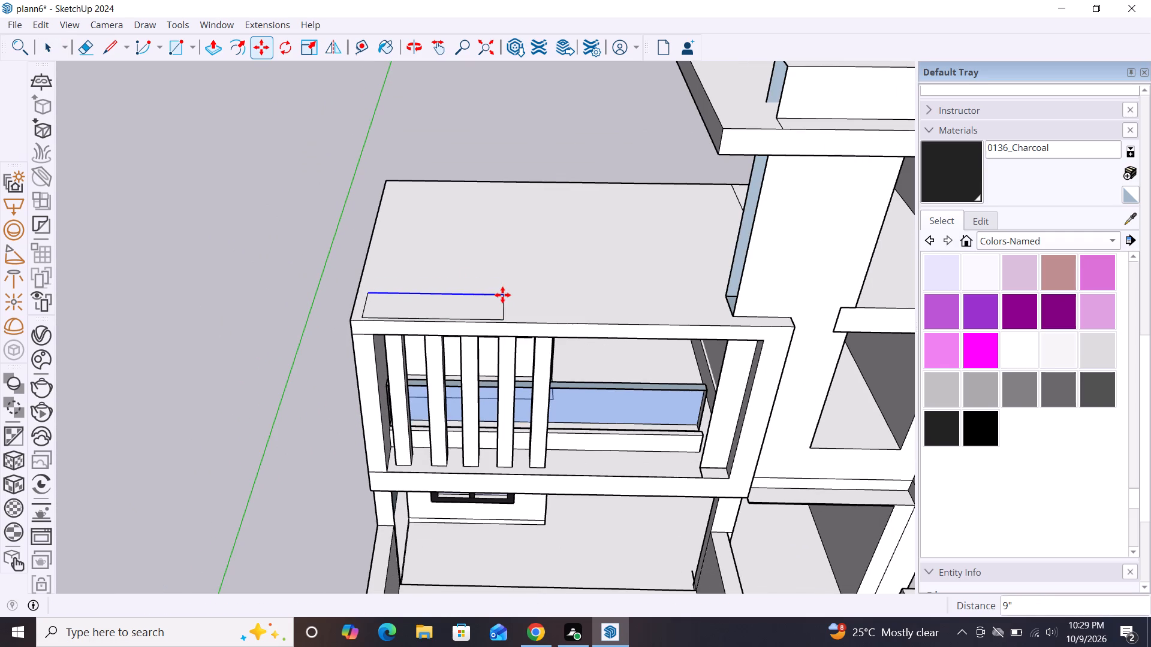
key(space)
click(314, 296)
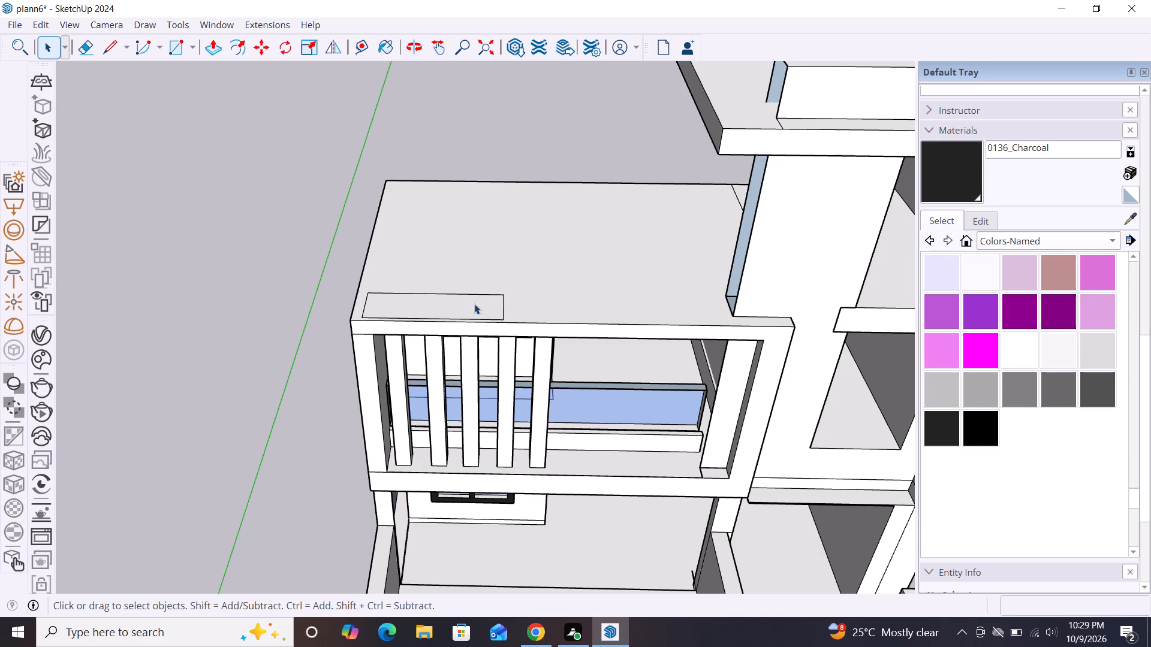
Push/Pull the narrowed rectangle on the lower roof up 1' 10 1/8" into a block.
key(p)
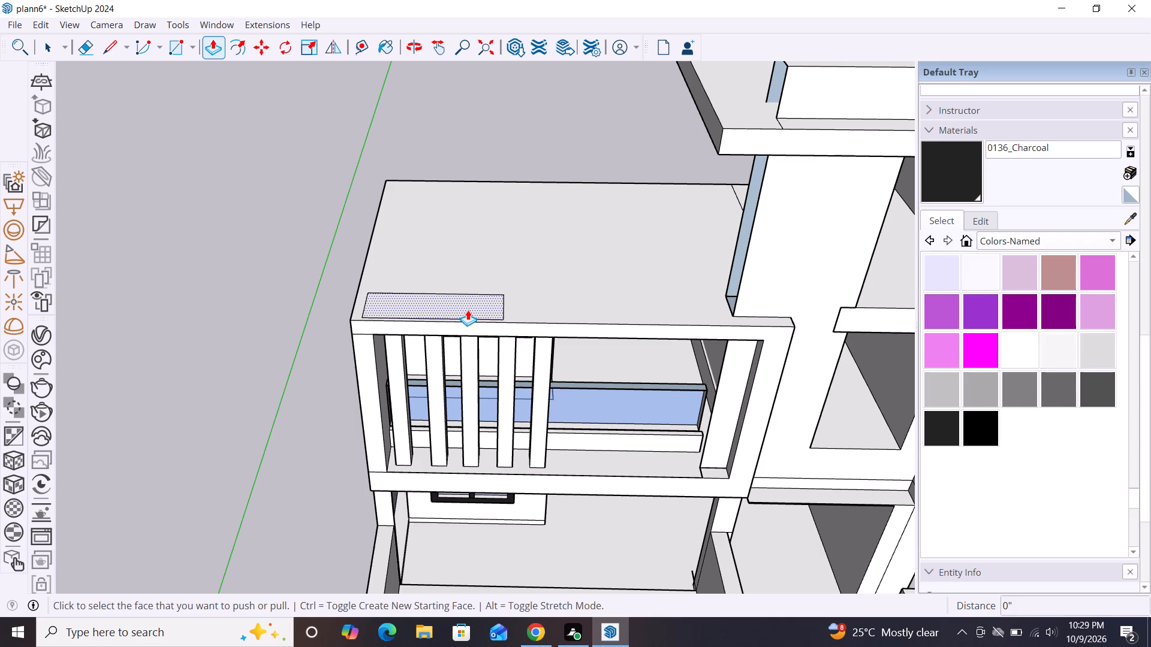
click(468, 309)
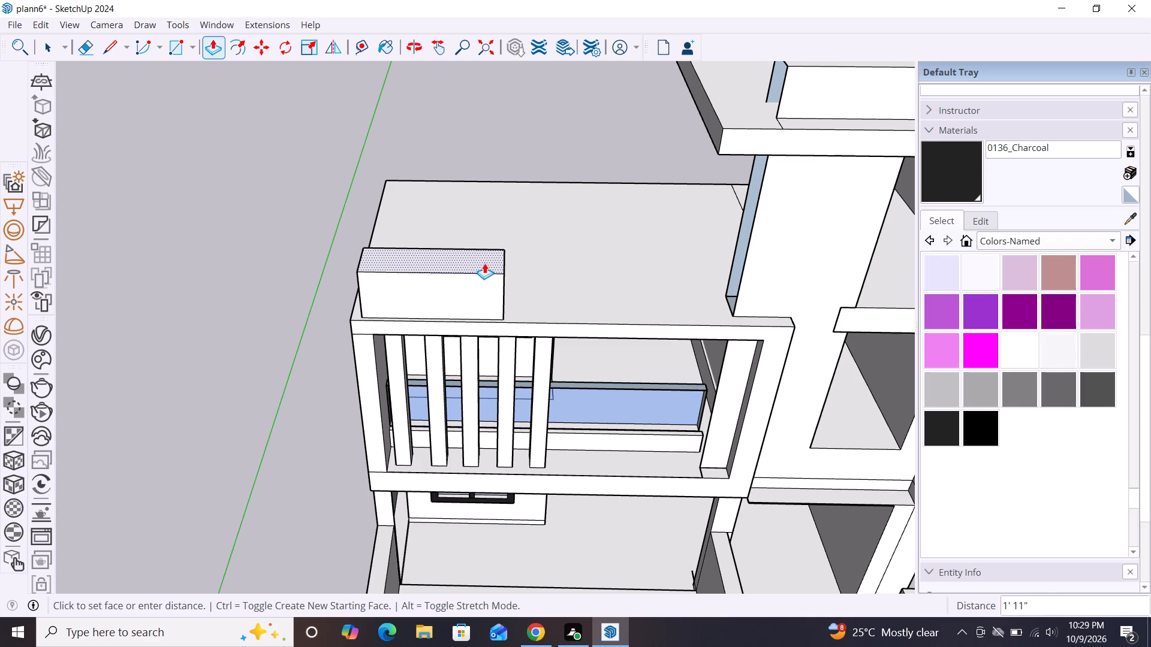
click(486, 265)
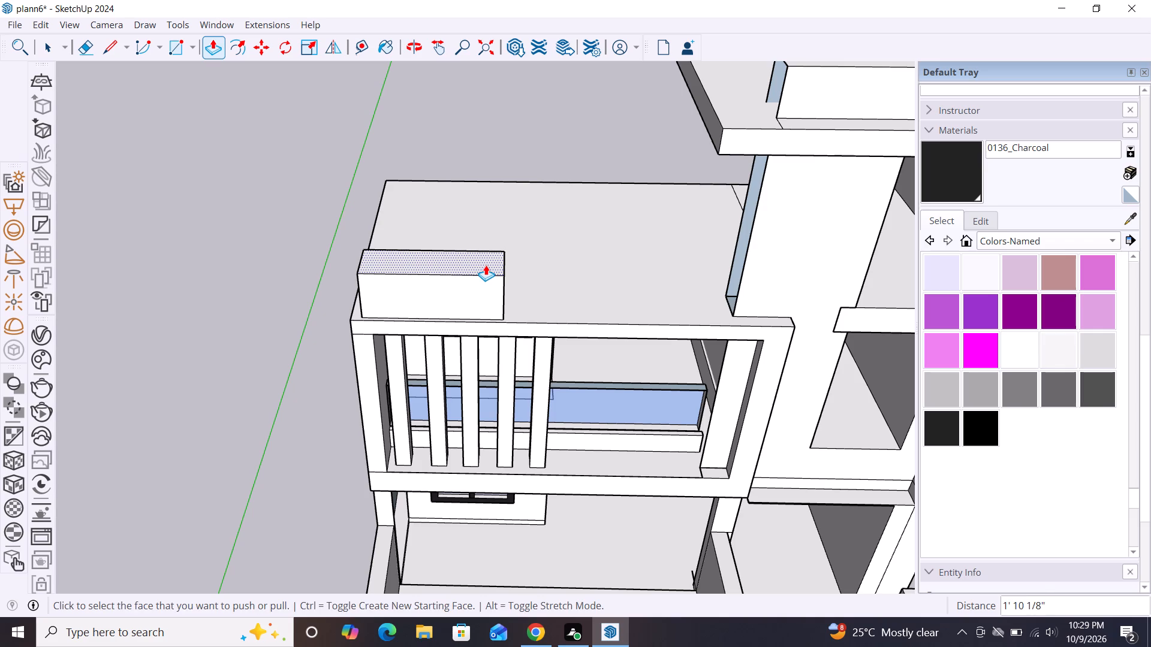
key(space)
Push/Pull the back face of the lower-roof block inward about 5 11/16" to thin it.
scroll(333, 307, down, 3)
middle_drag(315, 370, 887, 483)
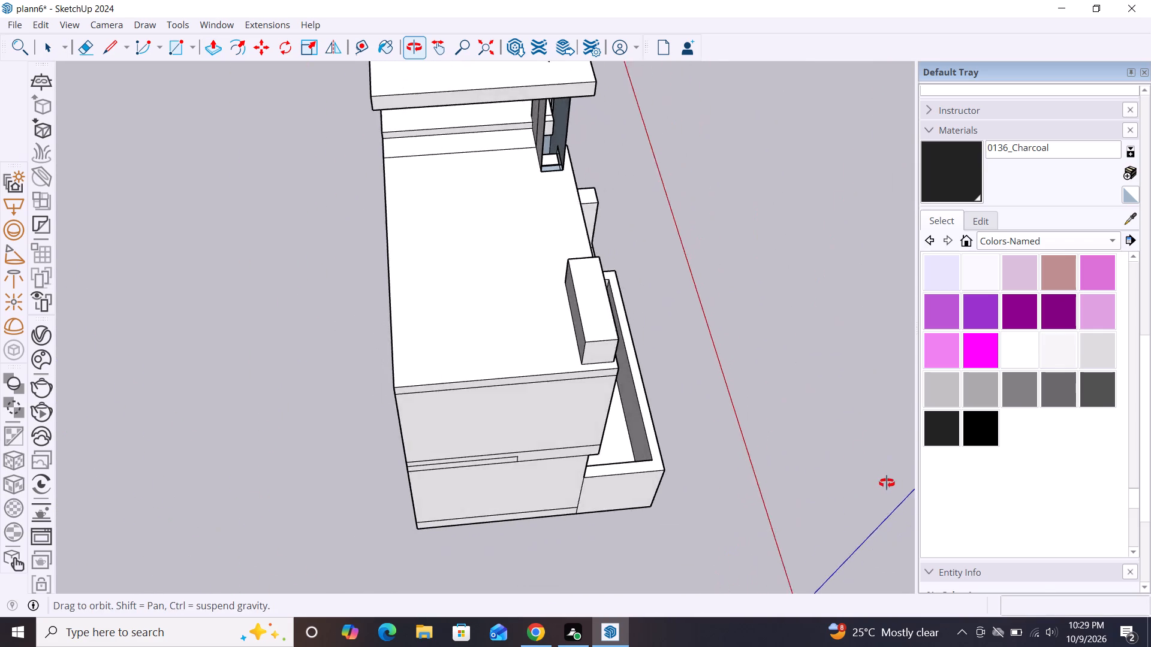
middle_drag(887, 483, 894, 476)
key(p)
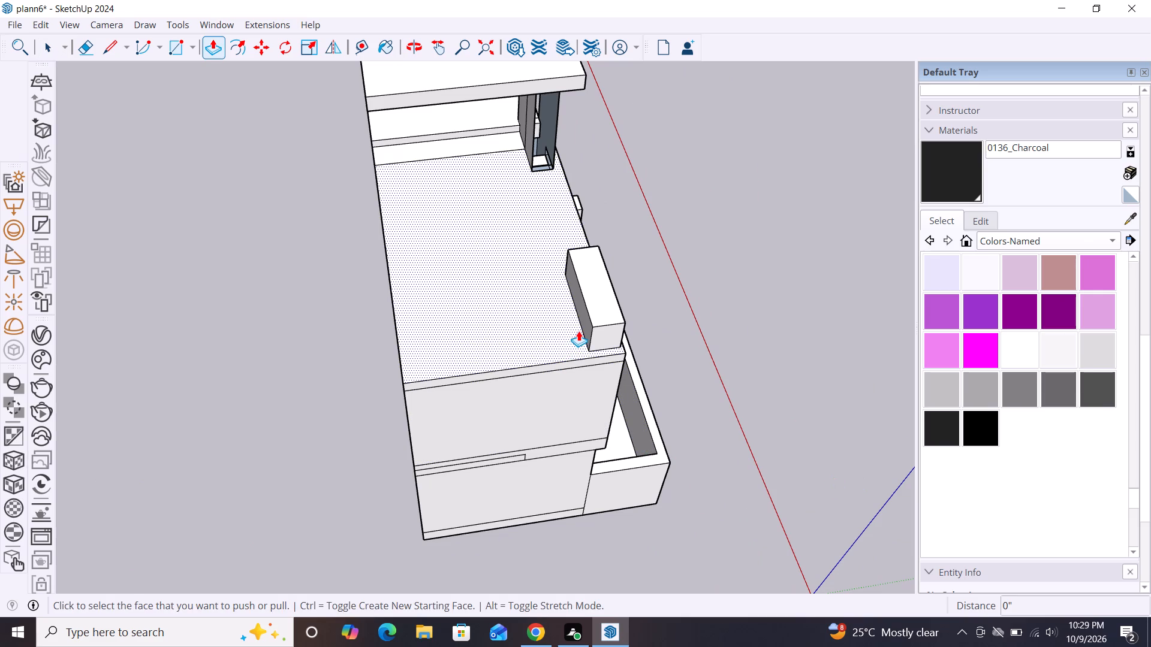
click(587, 332)
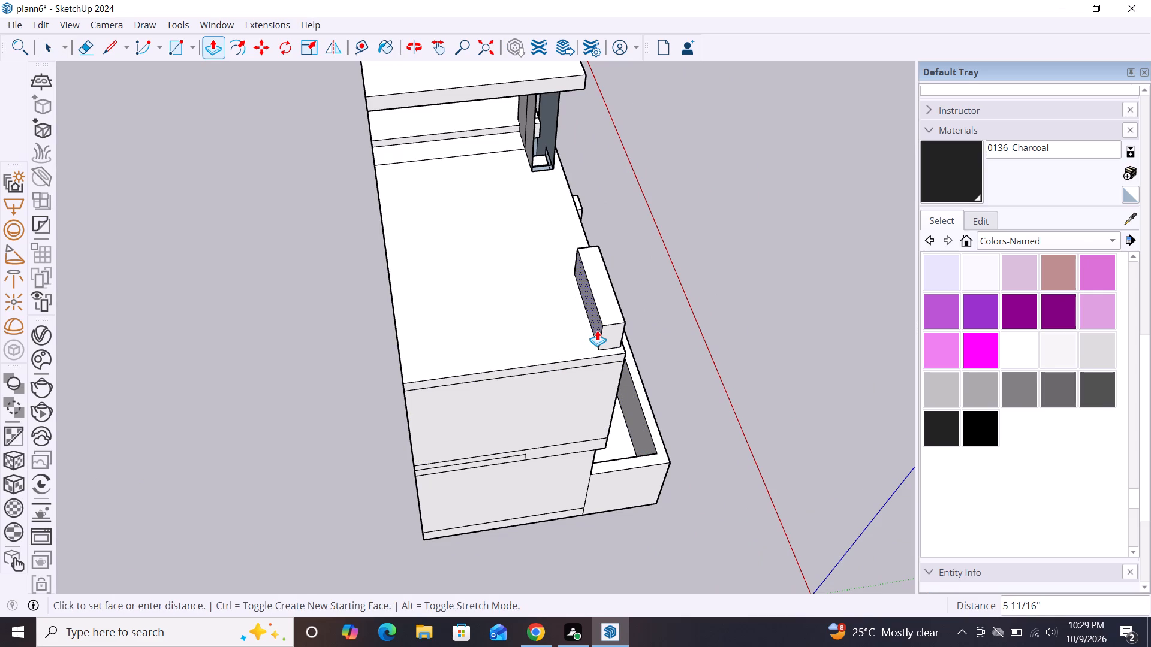
click(597, 330)
key(space)
Examine the thinned lower-roof block together with the whole house front from several angles.
scroll(688, 315, down, 3)
middle_drag(720, 484, 429, 477)
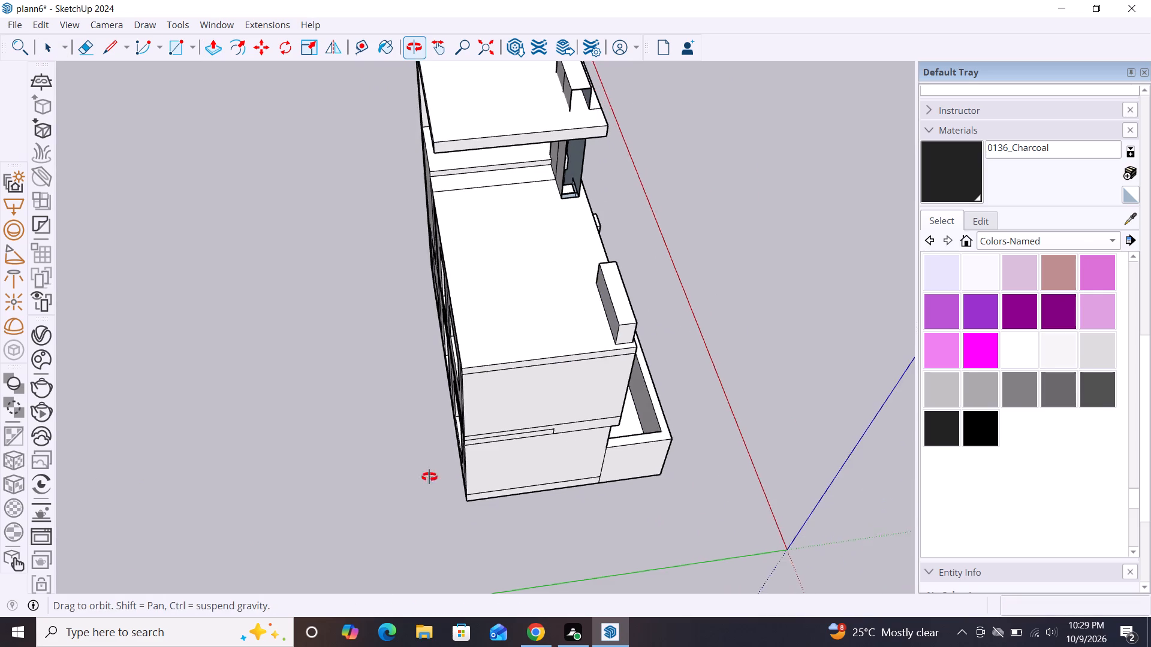
middle_drag(429, 477, 205, 418)
scroll(492, 343, down, 2)
middle_drag(549, 391, 547, 321)
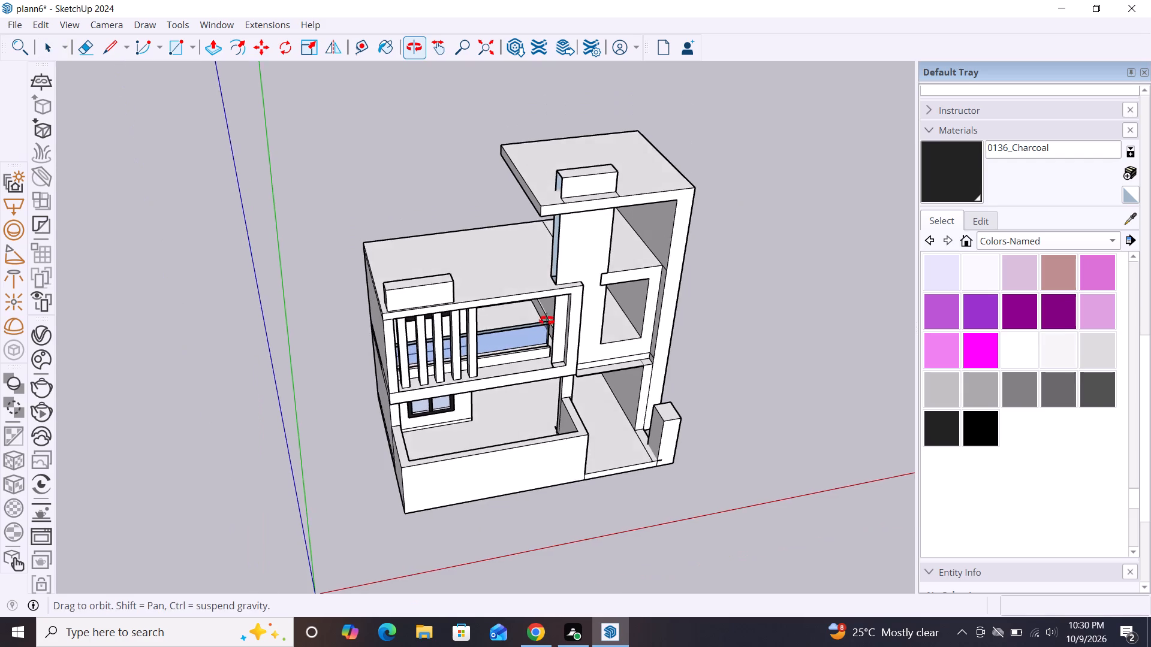
middle_drag(547, 321, 477, 289)
scroll(420, 291, up, 3)
scroll(420, 292, down, 1)
middle_drag(629, 380, 556, 291)
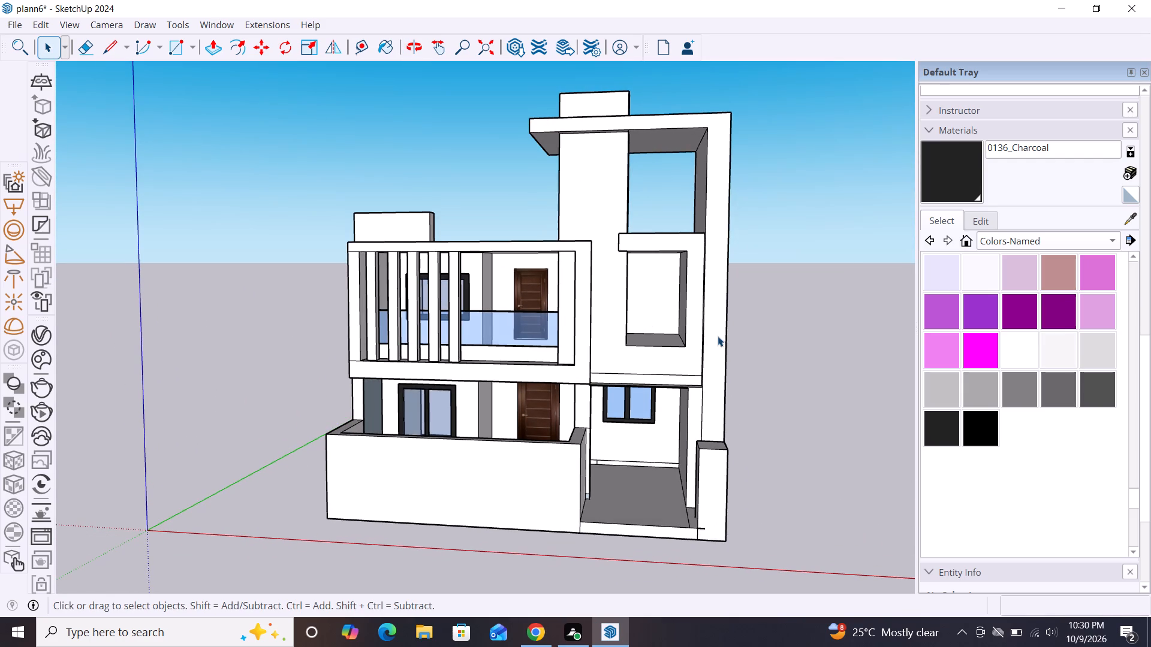
Push/Pull the bottom face of the tower's first-floor opening up about 6 11/16".
scroll(718, 336, up, 2)
key(p)
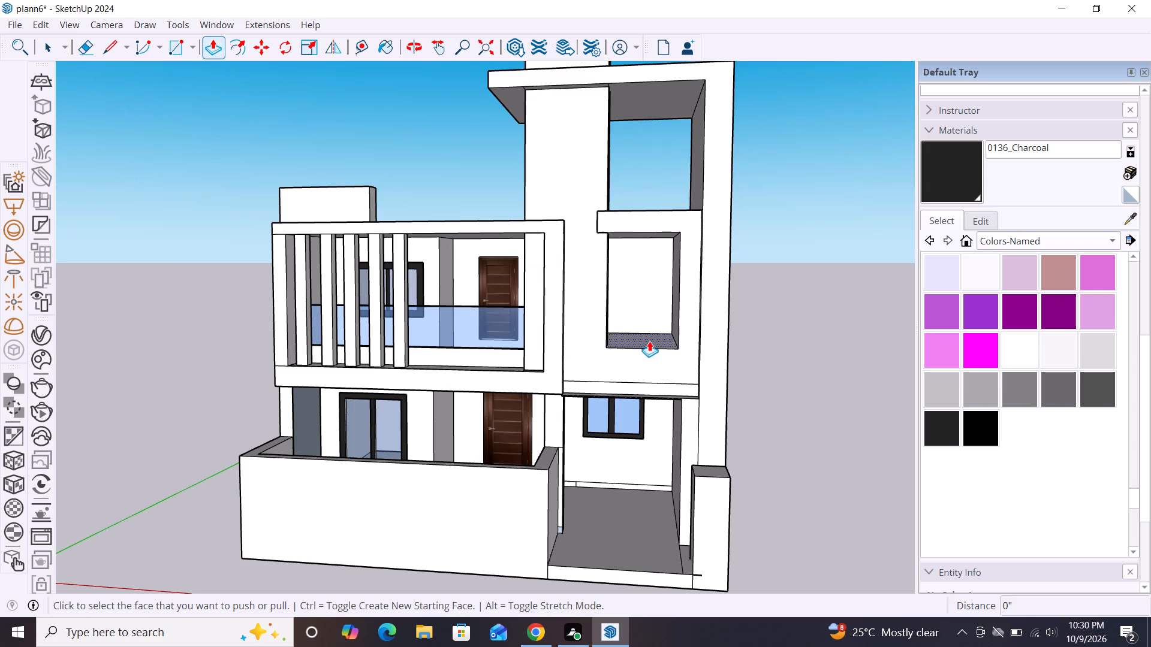
click(649, 342)
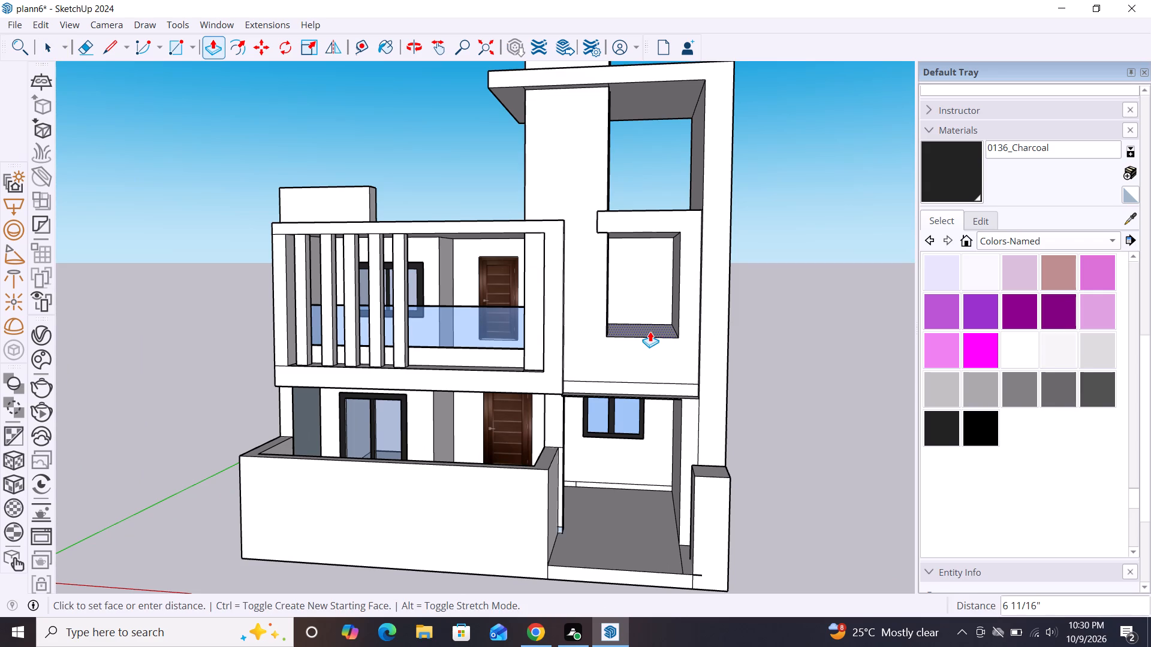
click(650, 331)
key(space)
Examine the full house front and the front boundary wall from eye level and from above.
scroll(570, 416, down, 3)
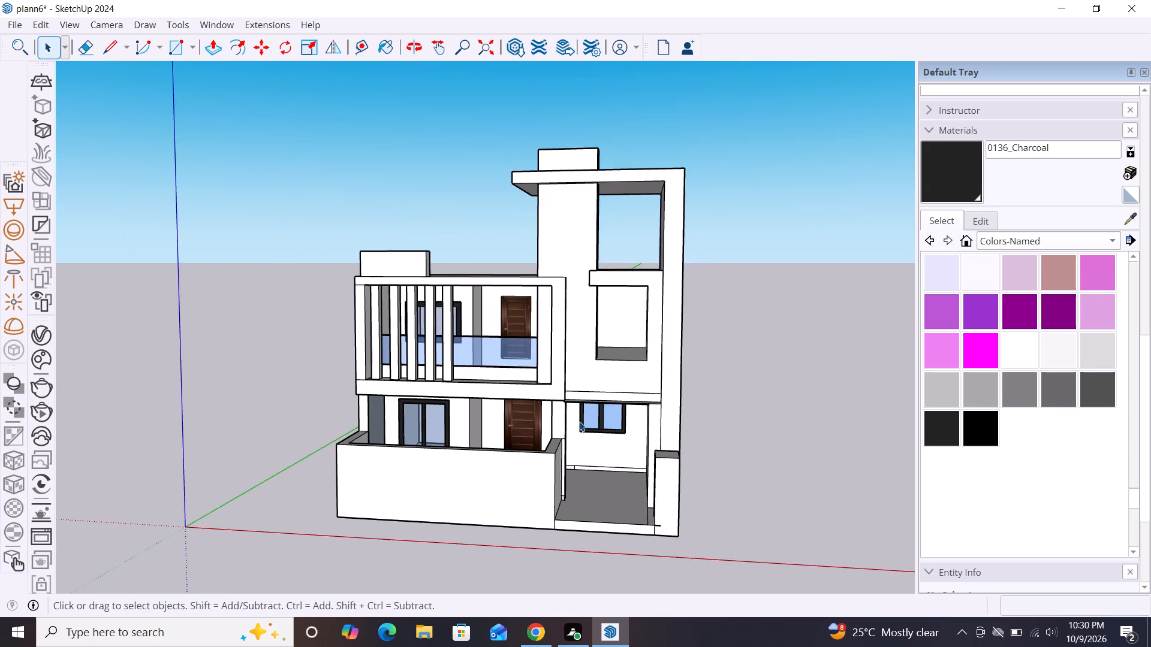
scroll(579, 421, down, 3)
middle_drag(577, 428, 659, 428)
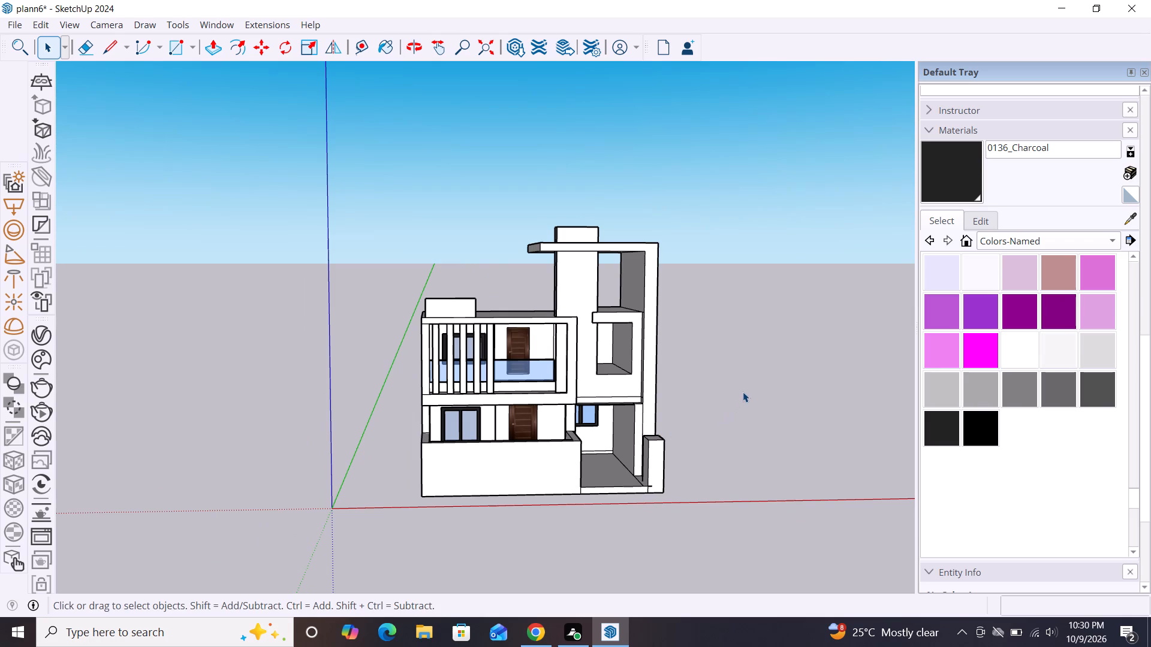
scroll(468, 455, up, 4)
middle_drag(490, 440, 489, 497)
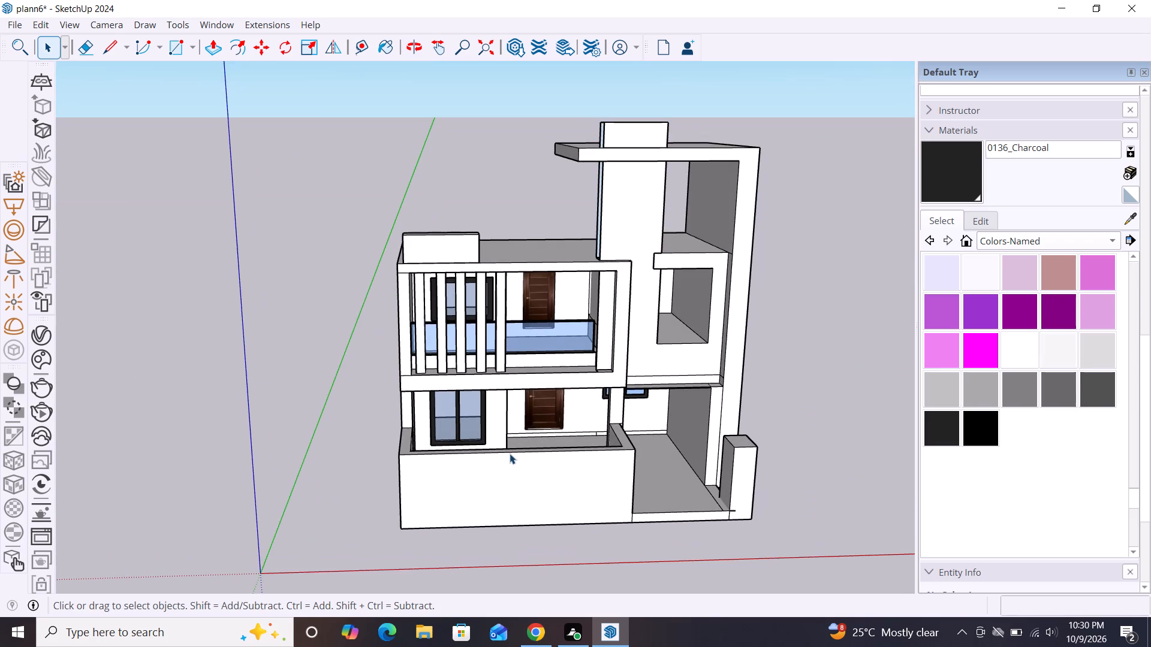
middle_drag(510, 453, 523, 516)
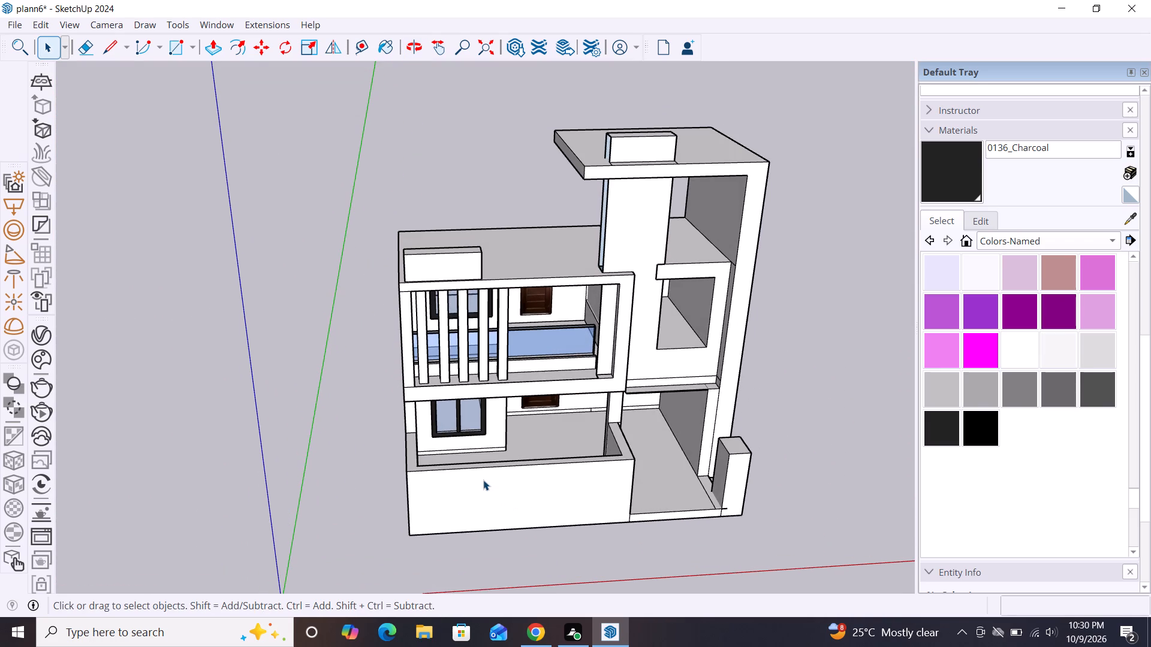
scroll(483, 480, up, 6)
scroll(487, 431, down, 2)
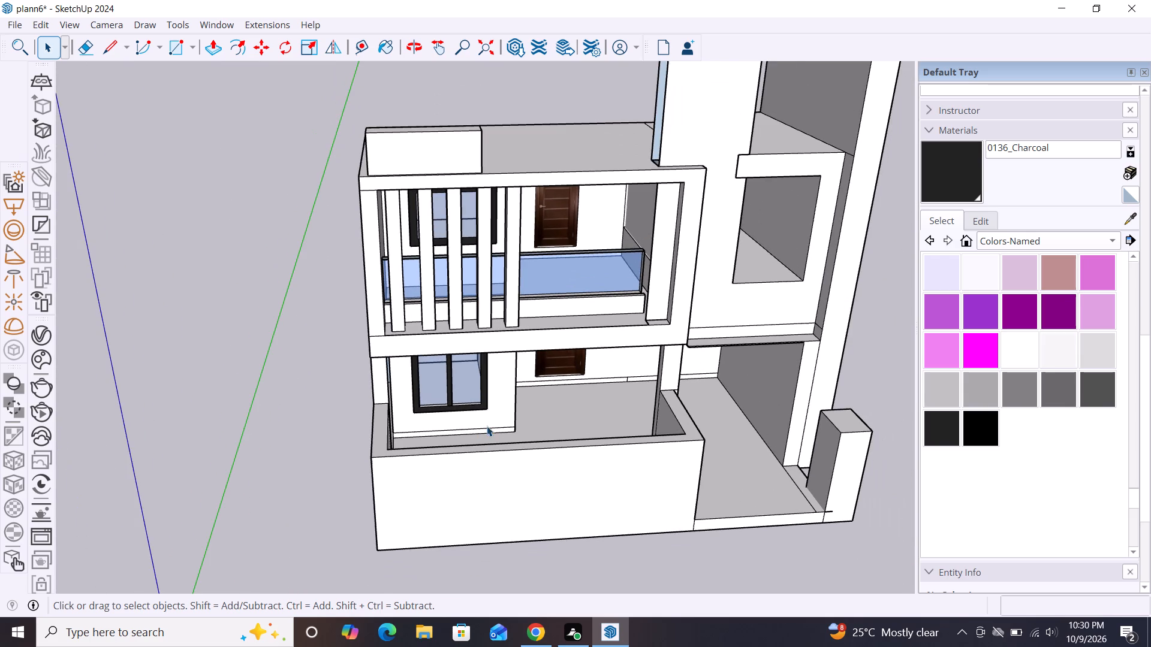
middle_drag(544, 492, 552, 412)
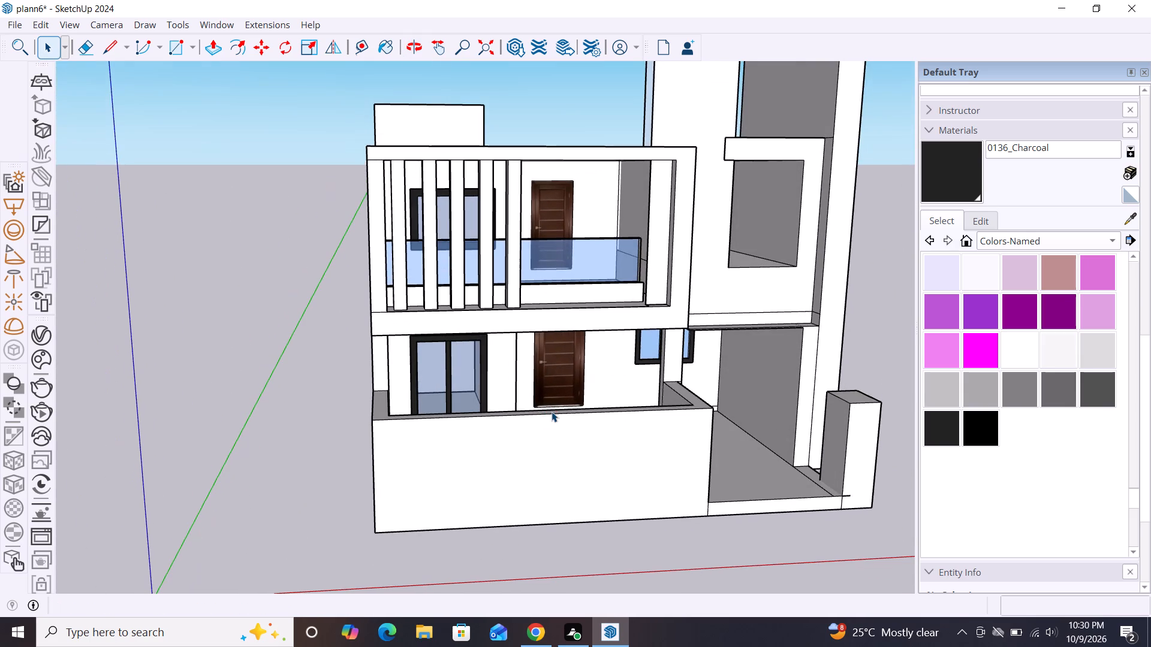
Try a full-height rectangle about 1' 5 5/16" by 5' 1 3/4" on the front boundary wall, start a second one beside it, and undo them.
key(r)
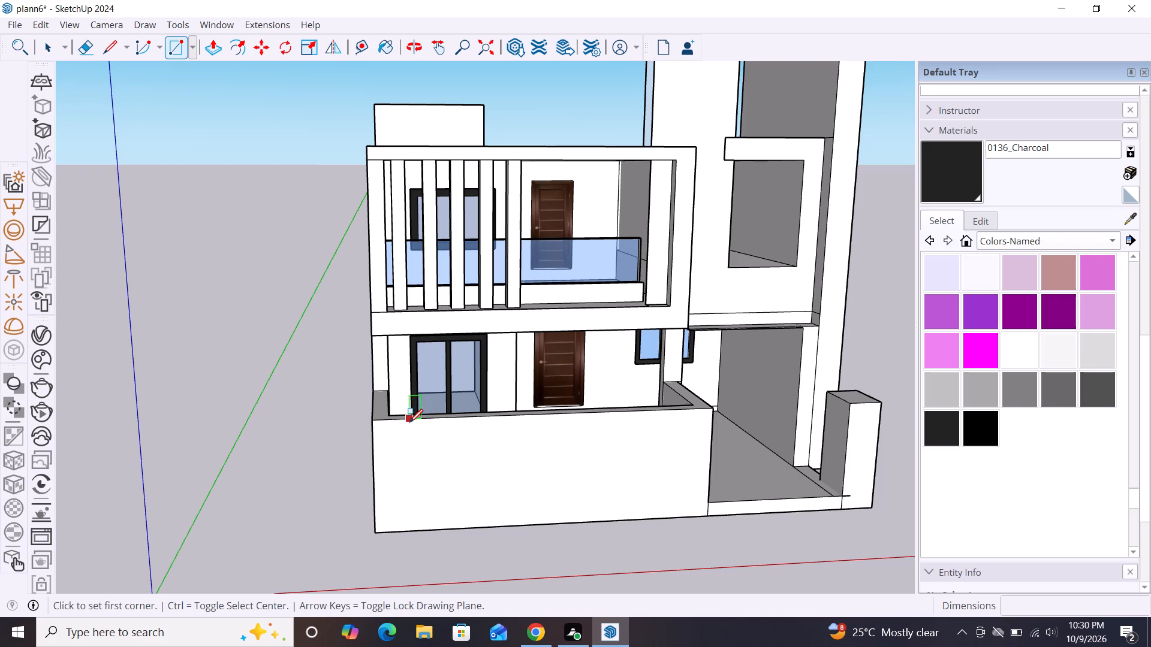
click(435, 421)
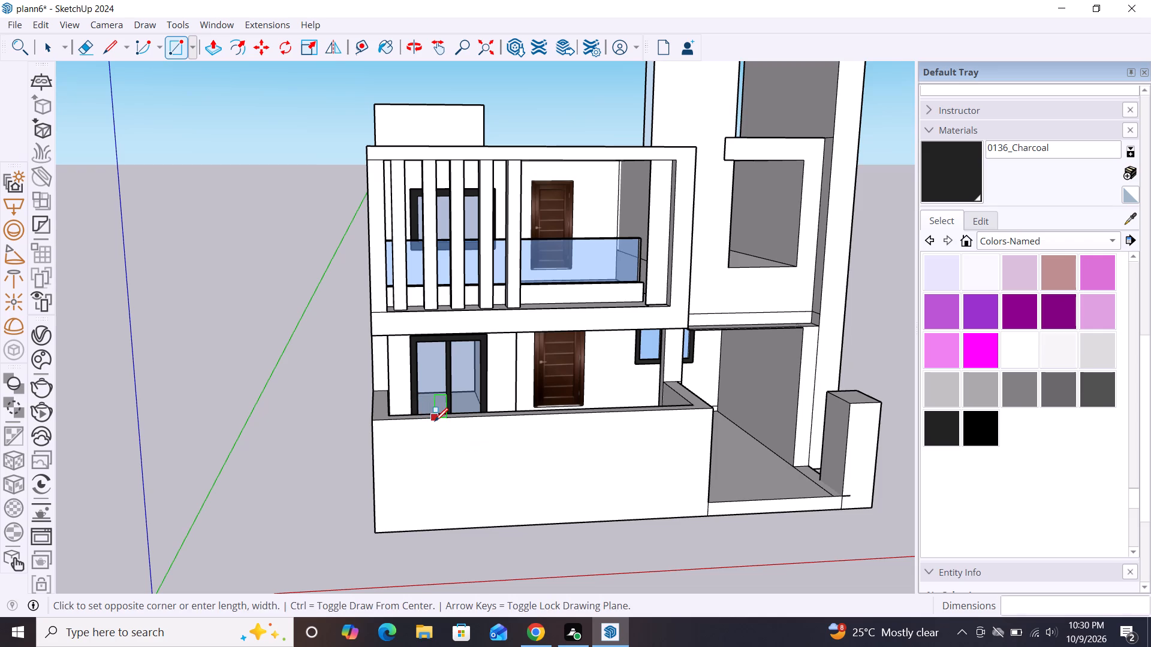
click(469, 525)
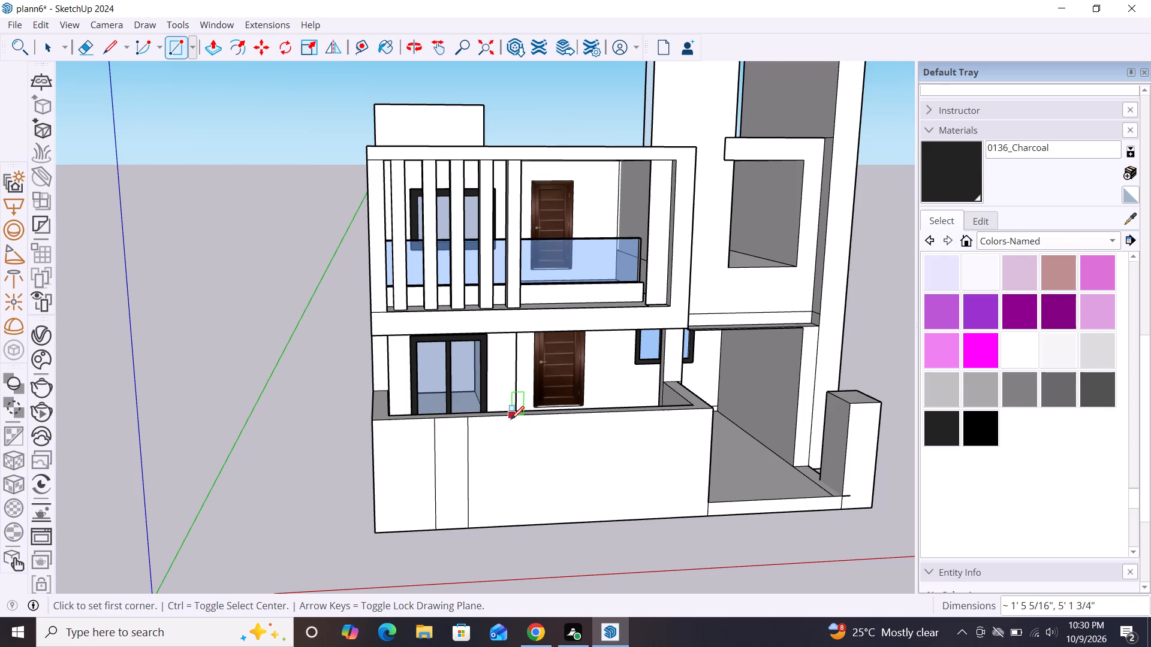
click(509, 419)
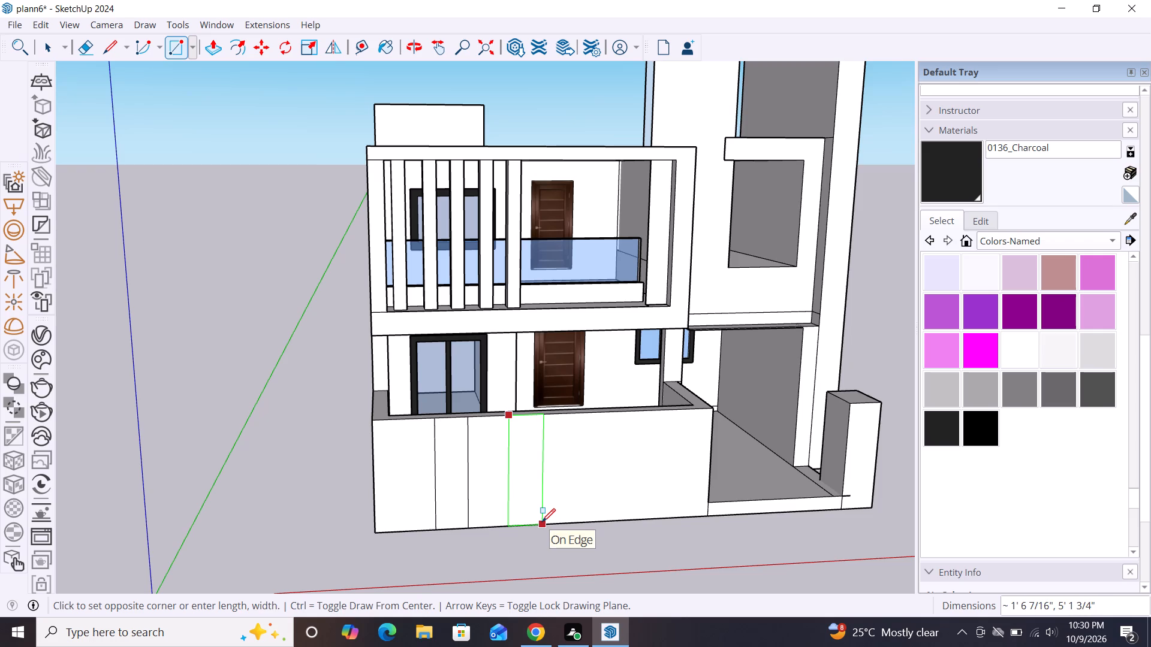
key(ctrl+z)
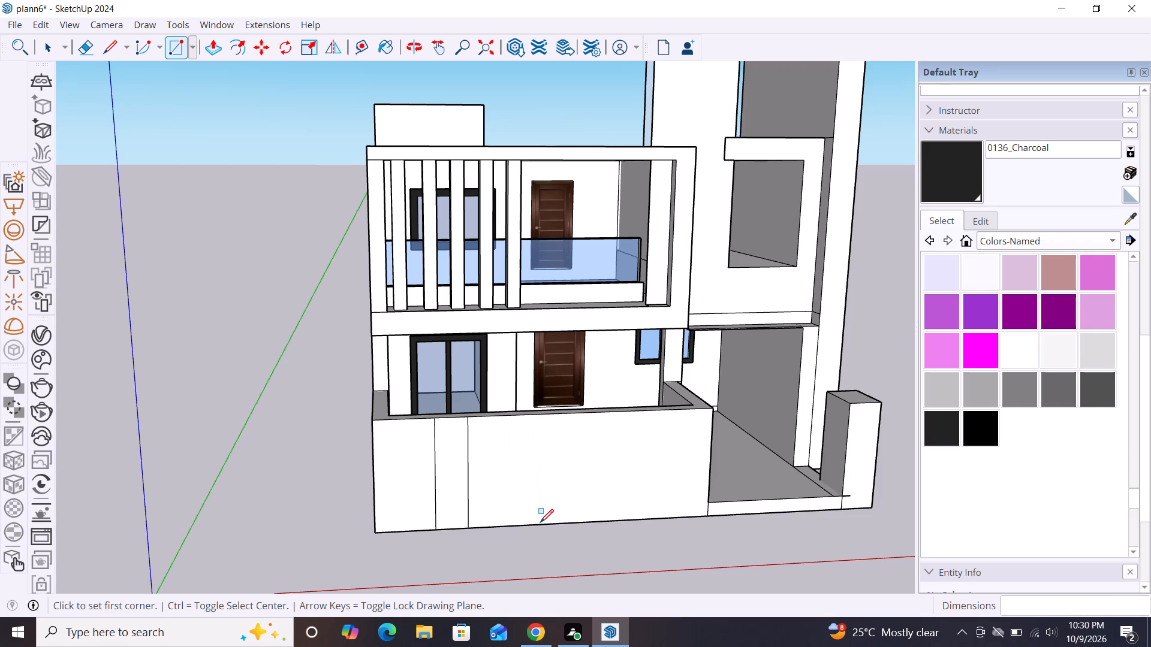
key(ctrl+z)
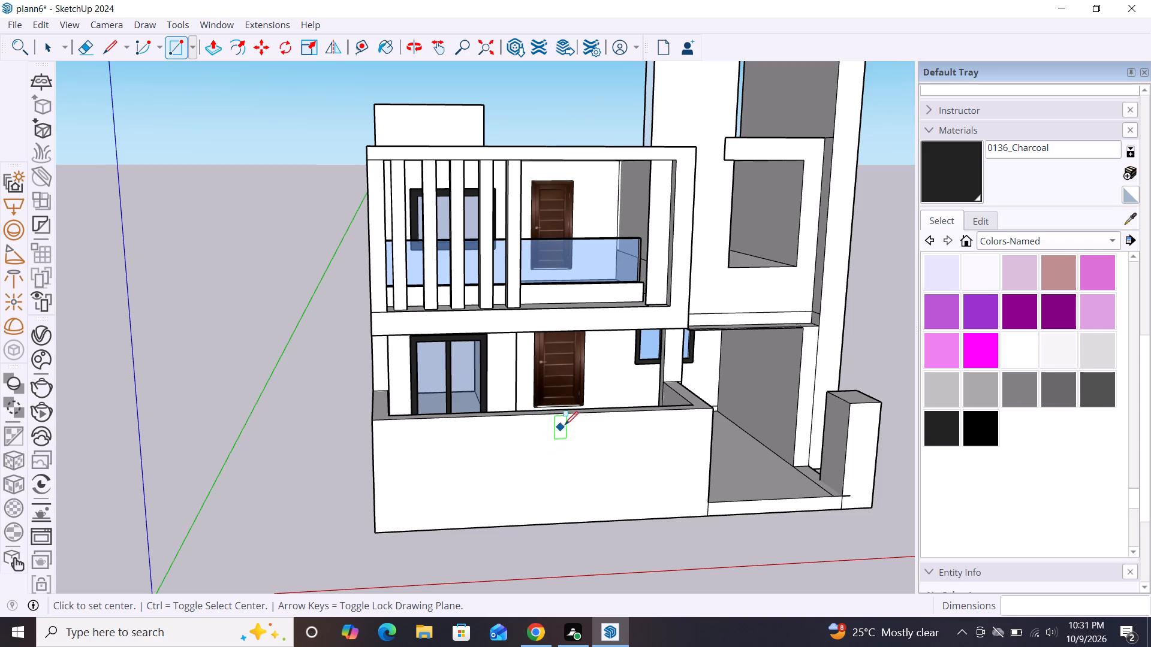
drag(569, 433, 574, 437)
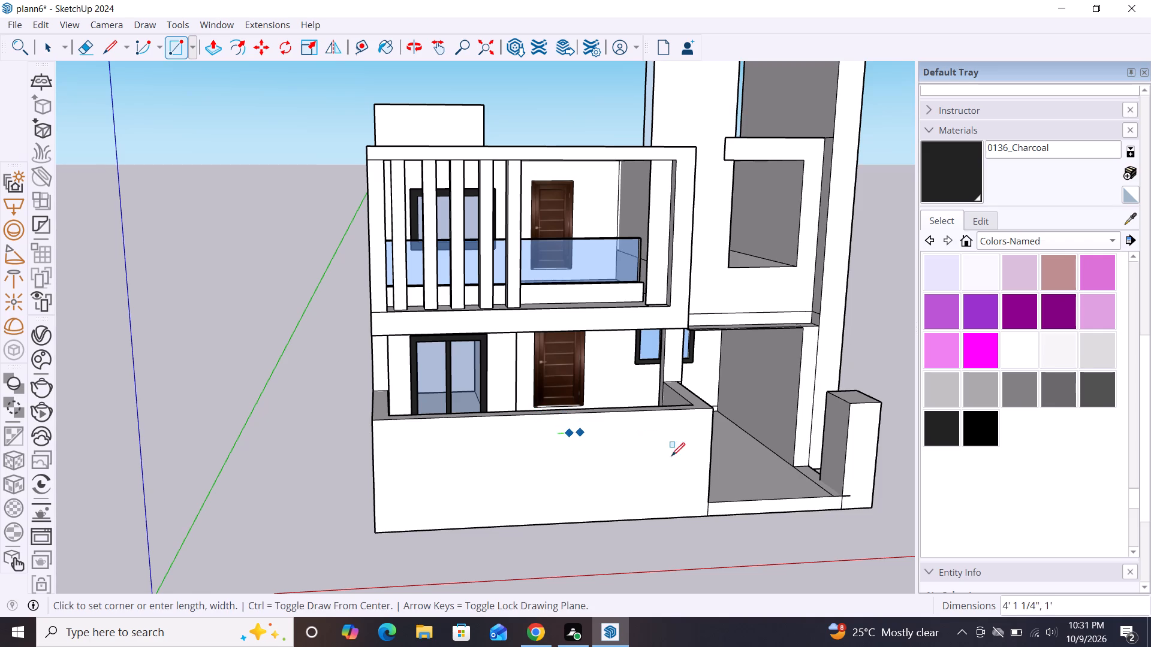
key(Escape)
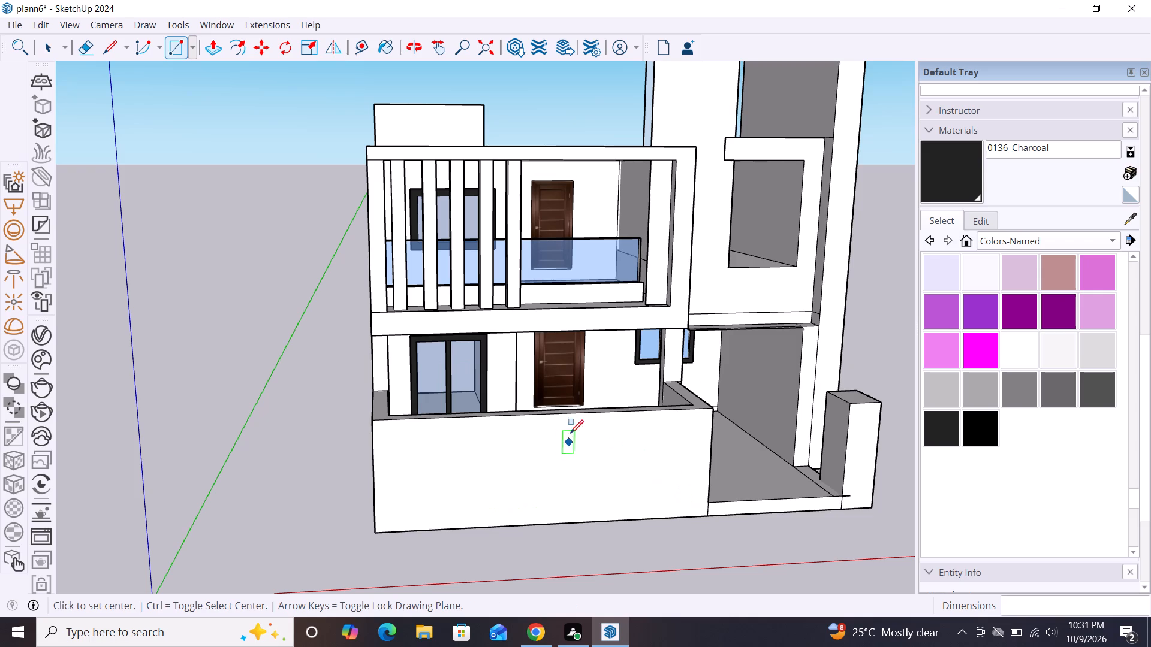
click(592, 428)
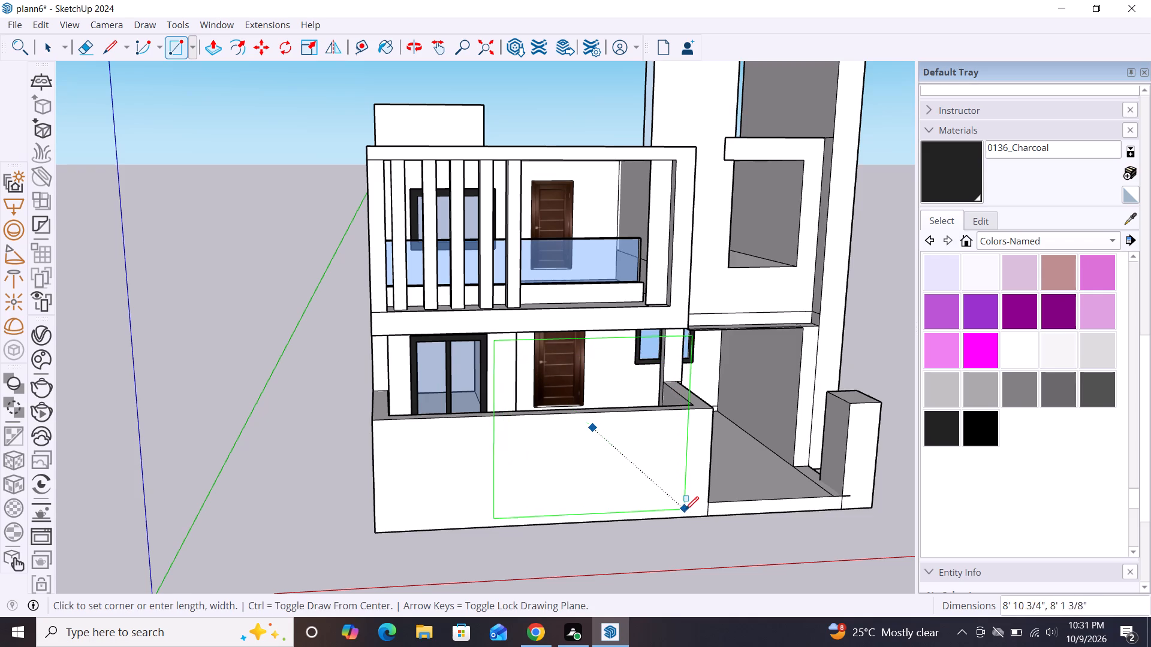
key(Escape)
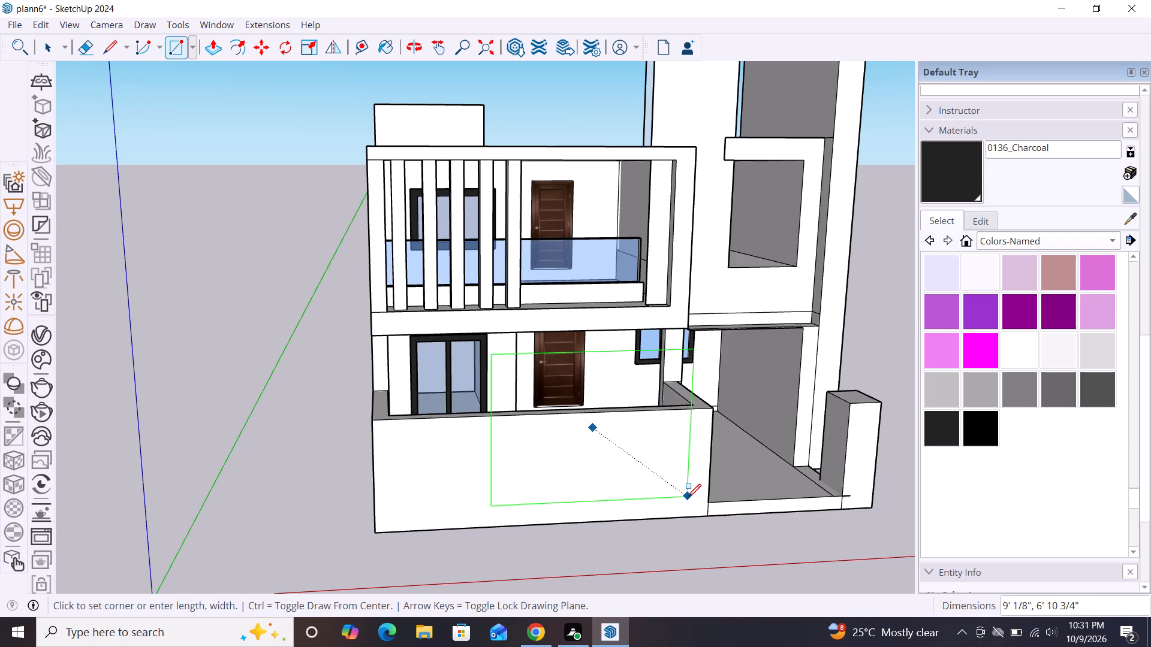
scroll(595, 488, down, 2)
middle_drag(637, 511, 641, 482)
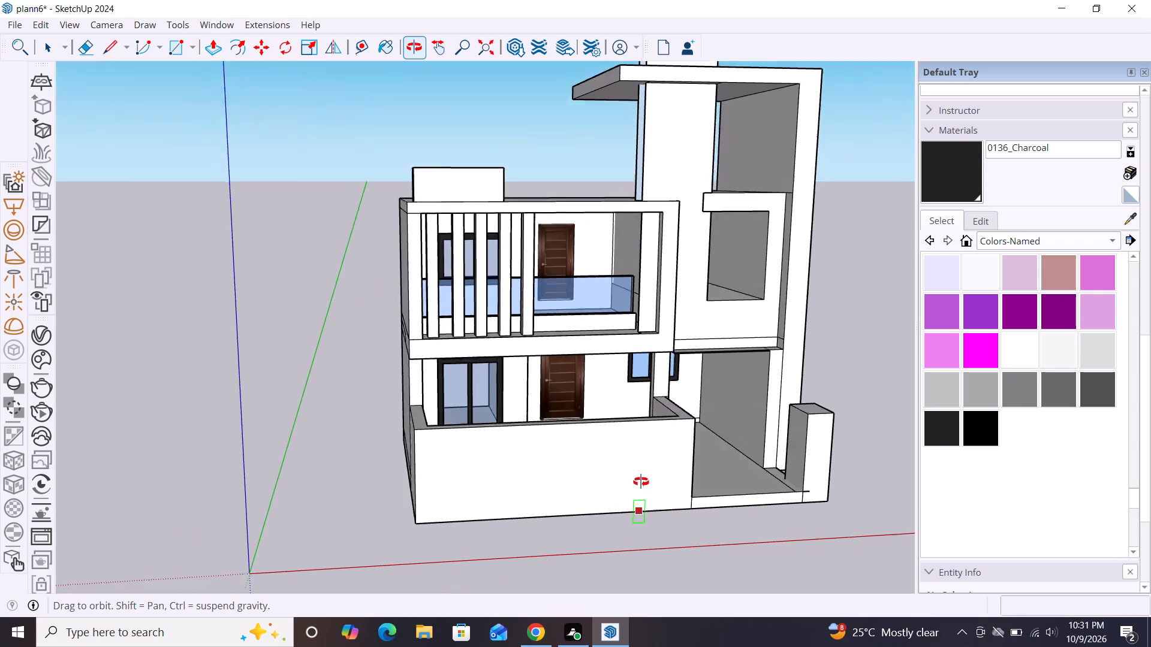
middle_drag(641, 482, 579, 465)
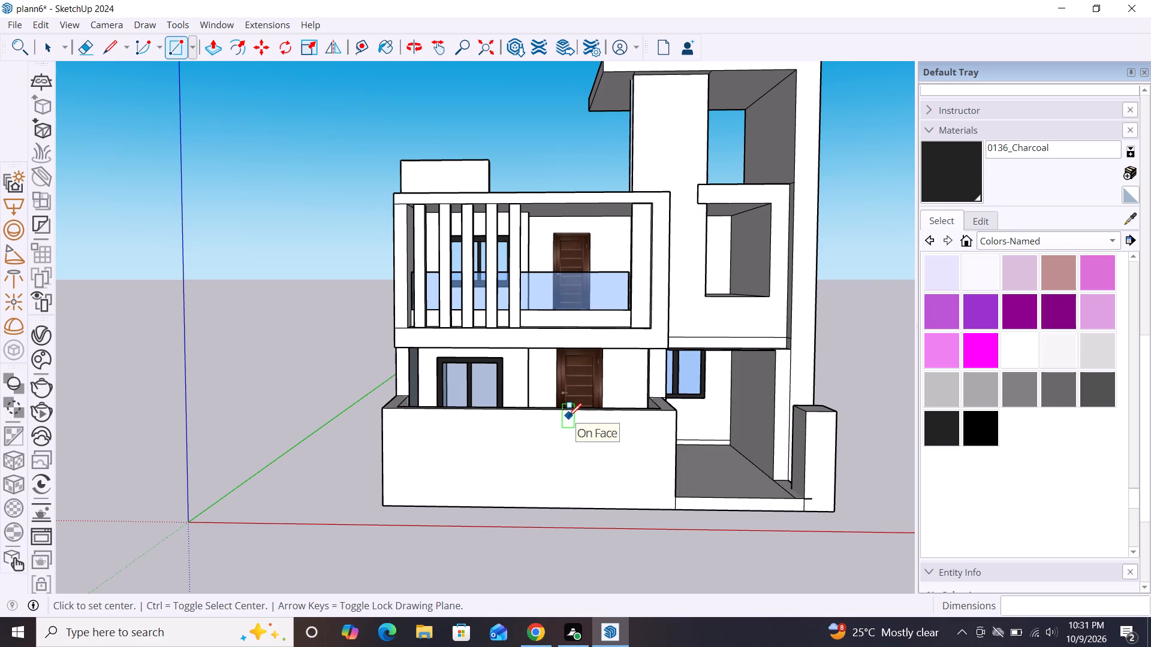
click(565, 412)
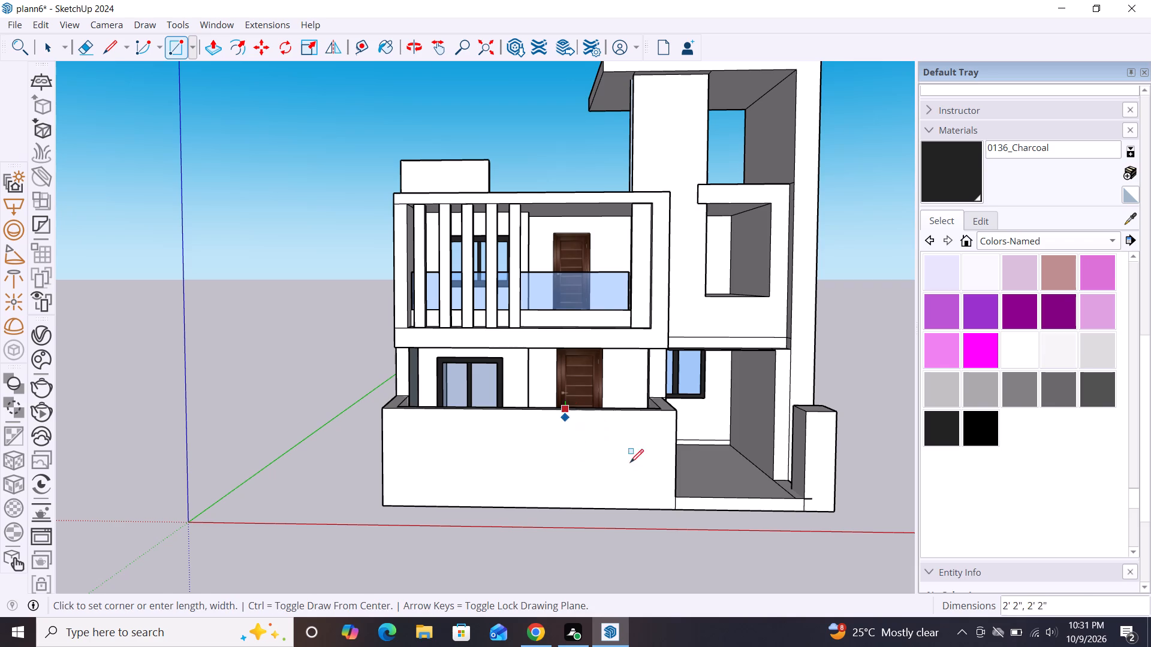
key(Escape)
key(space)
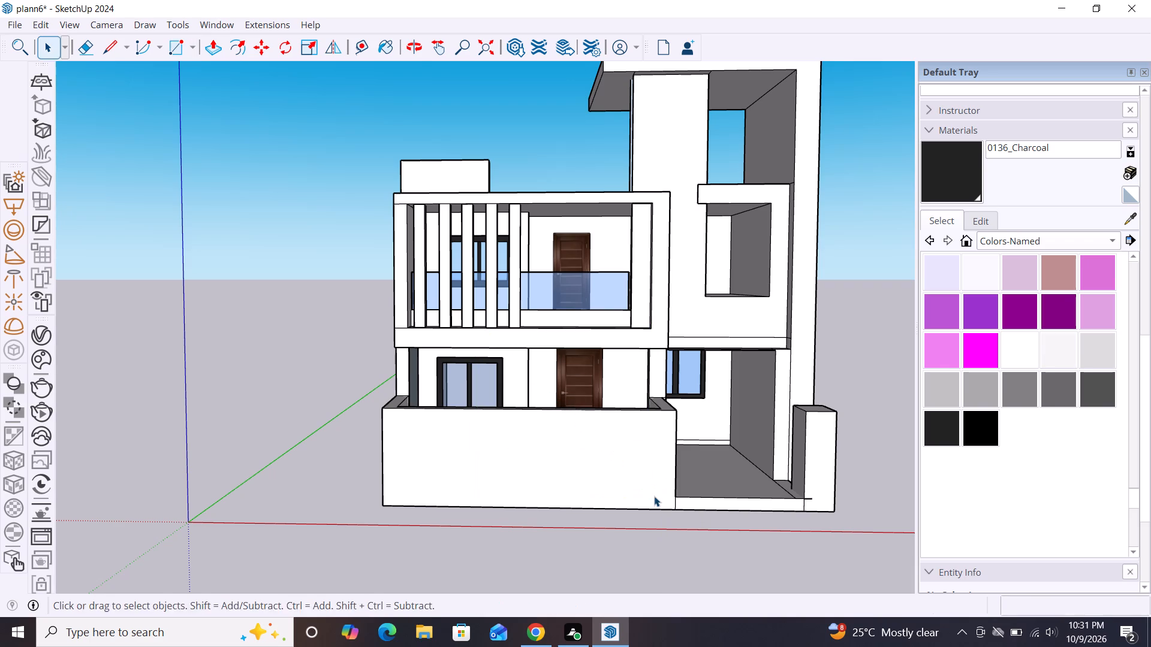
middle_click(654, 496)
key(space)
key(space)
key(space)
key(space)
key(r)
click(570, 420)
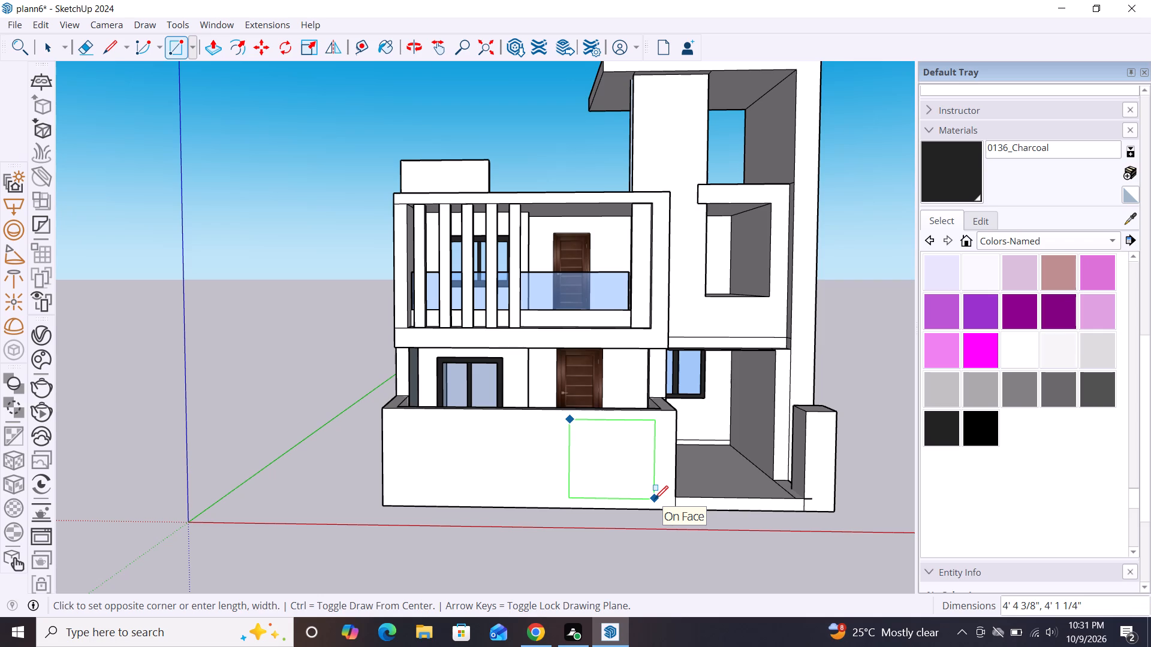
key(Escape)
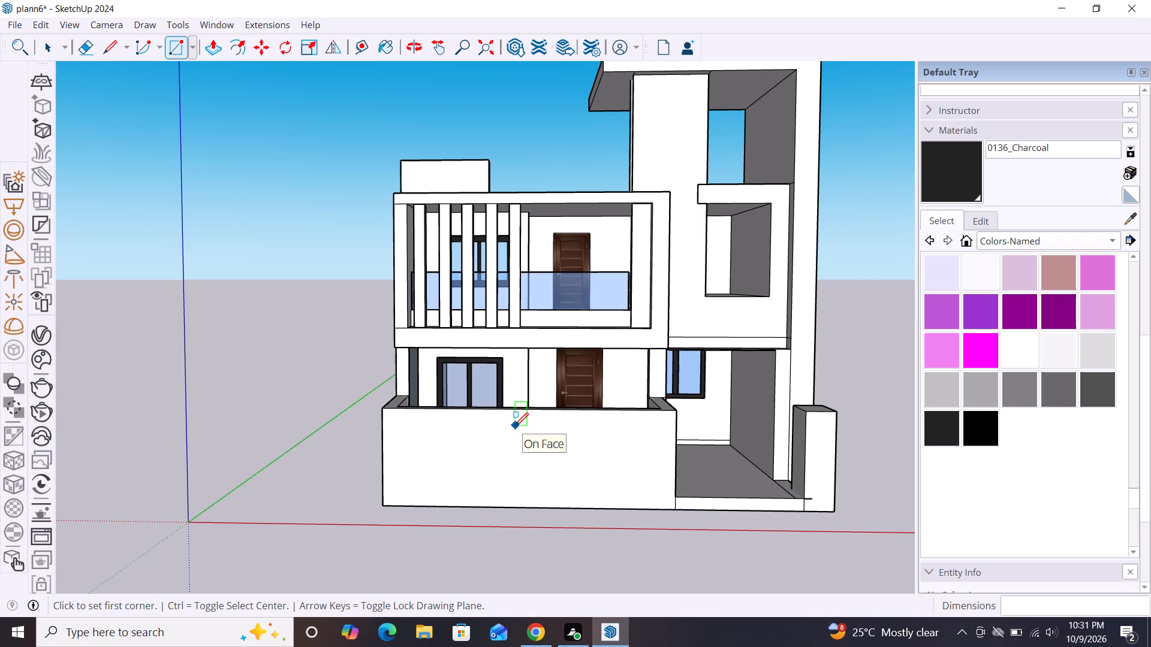
Draw a rectangle about 6' 2 5/8" by 3' 7 1/2" on the driveway half of the front boundary wall's outer face.
click(519, 425)
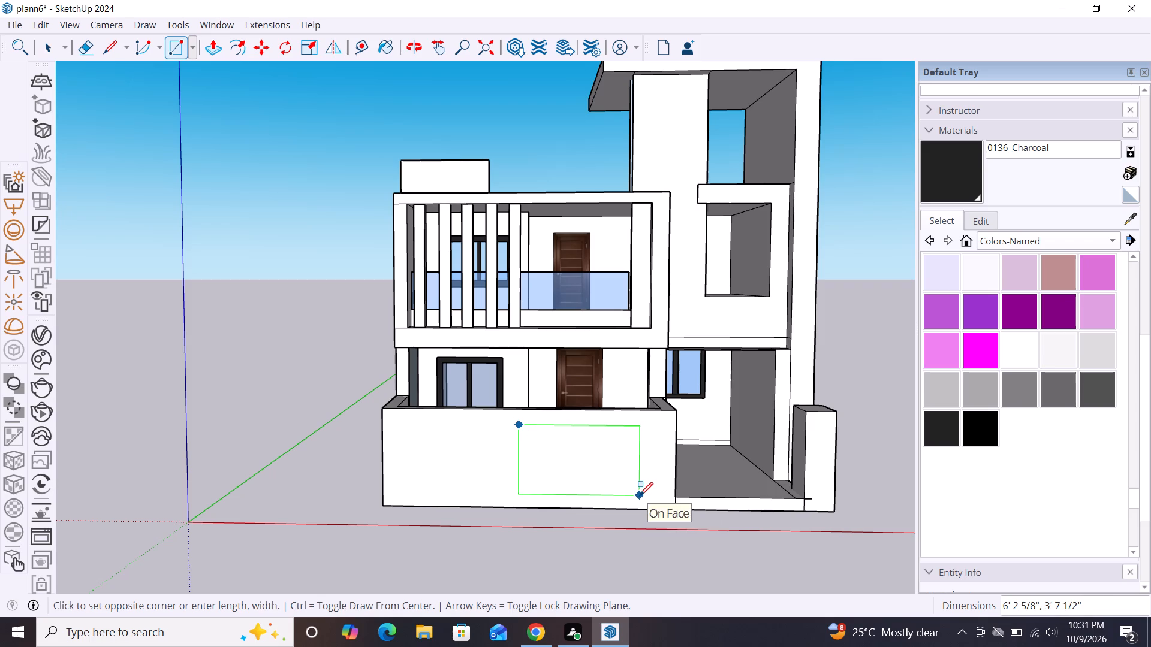
click(640, 495)
key(space)
Offset the boundary-wall rectangle outward about 8 3/8" to outline a frame around it.
scroll(586, 494, up, 1)
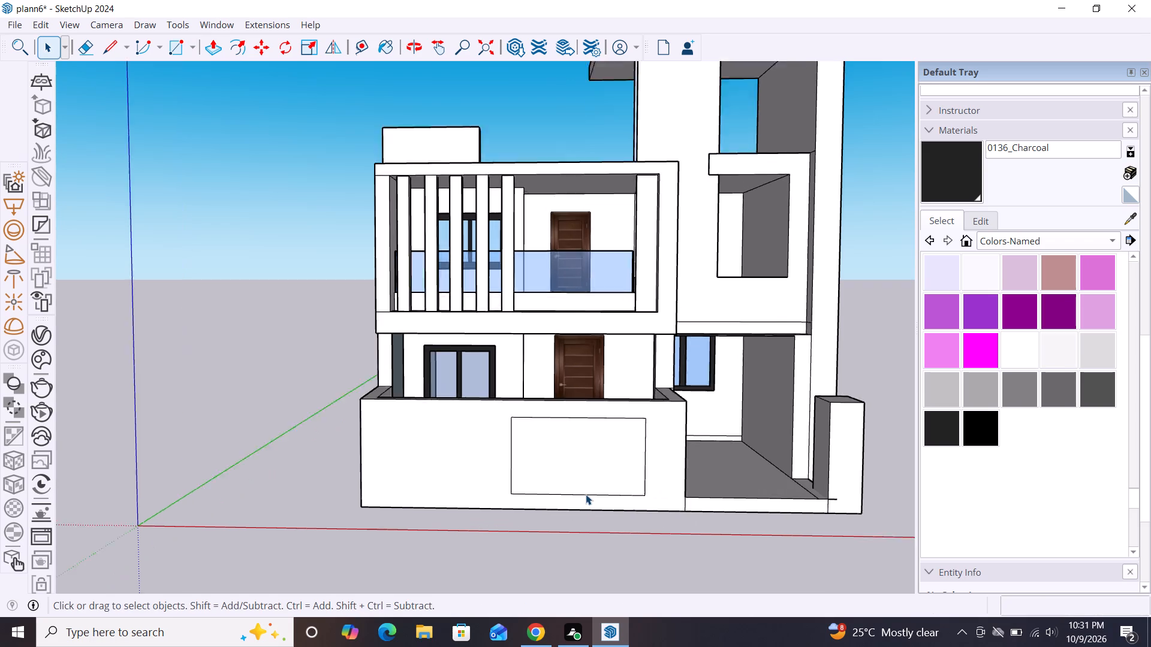
scroll(586, 494, up, 4)
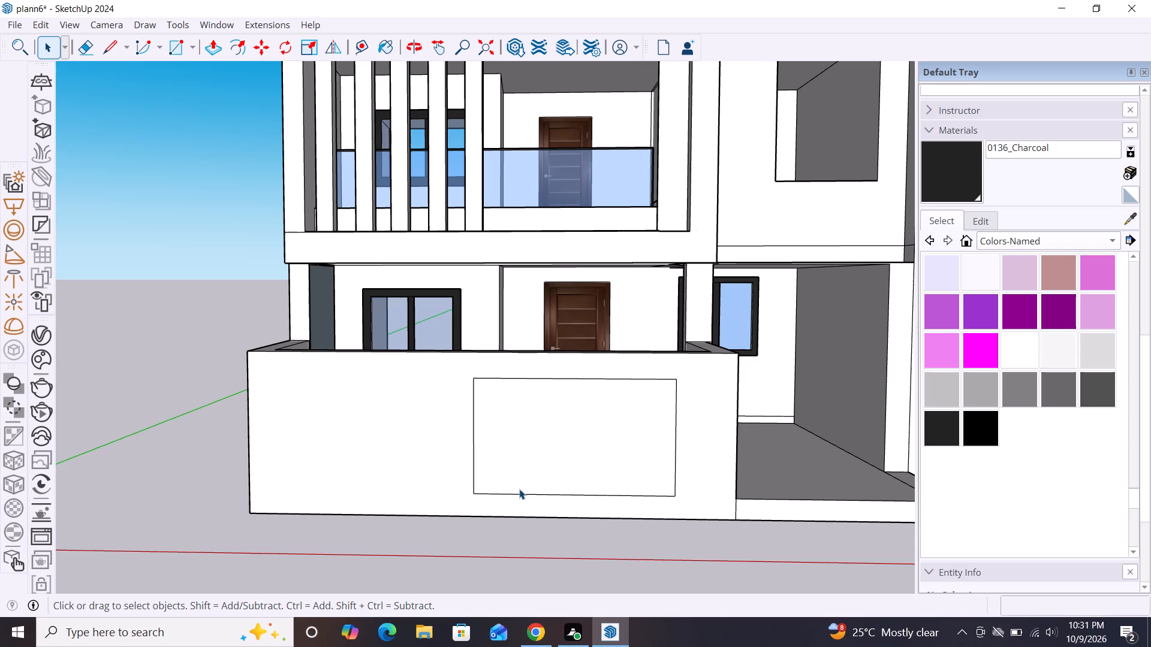
scroll(519, 489, up, 1)
scroll(519, 489, down, 3)
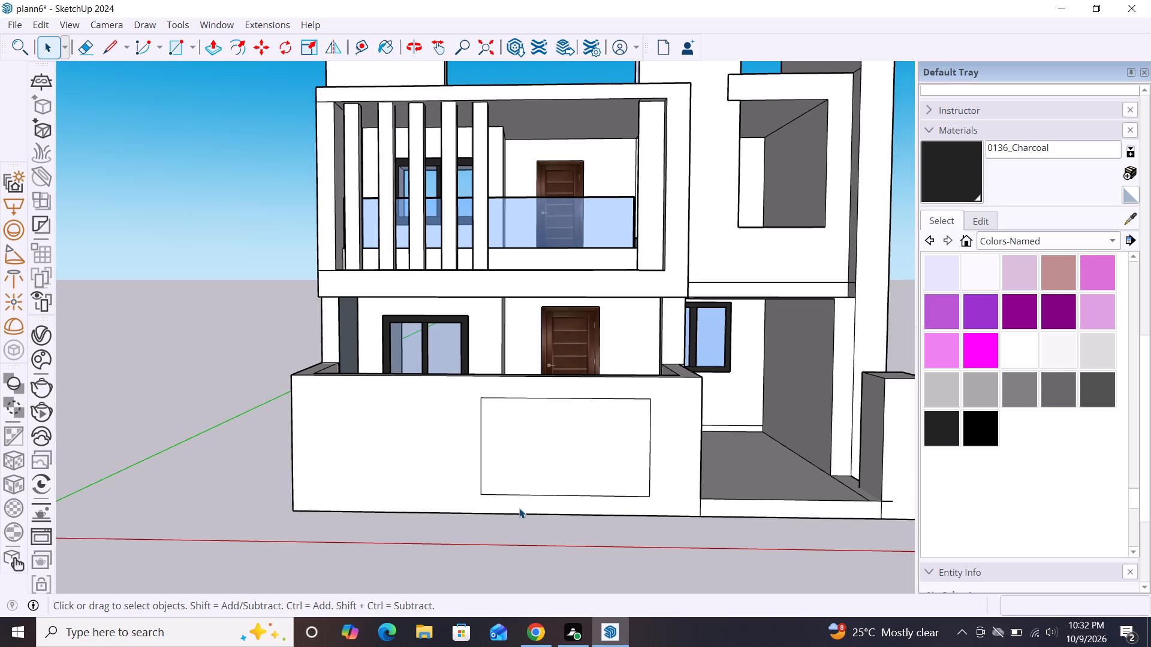
key(f)
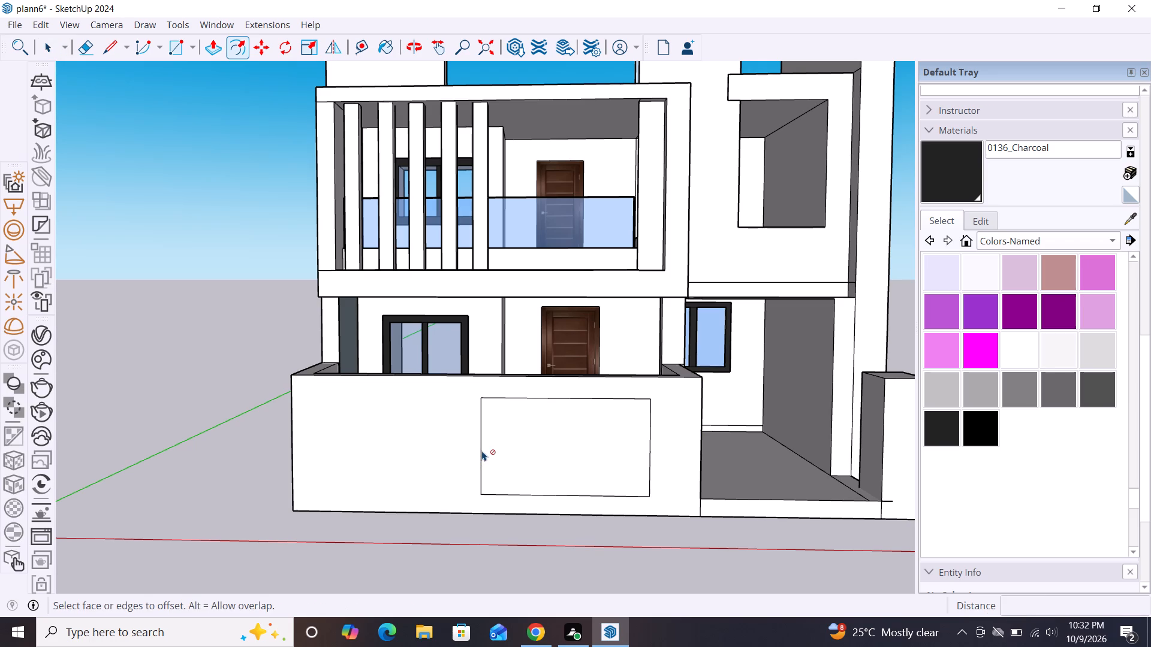
click(480, 466)
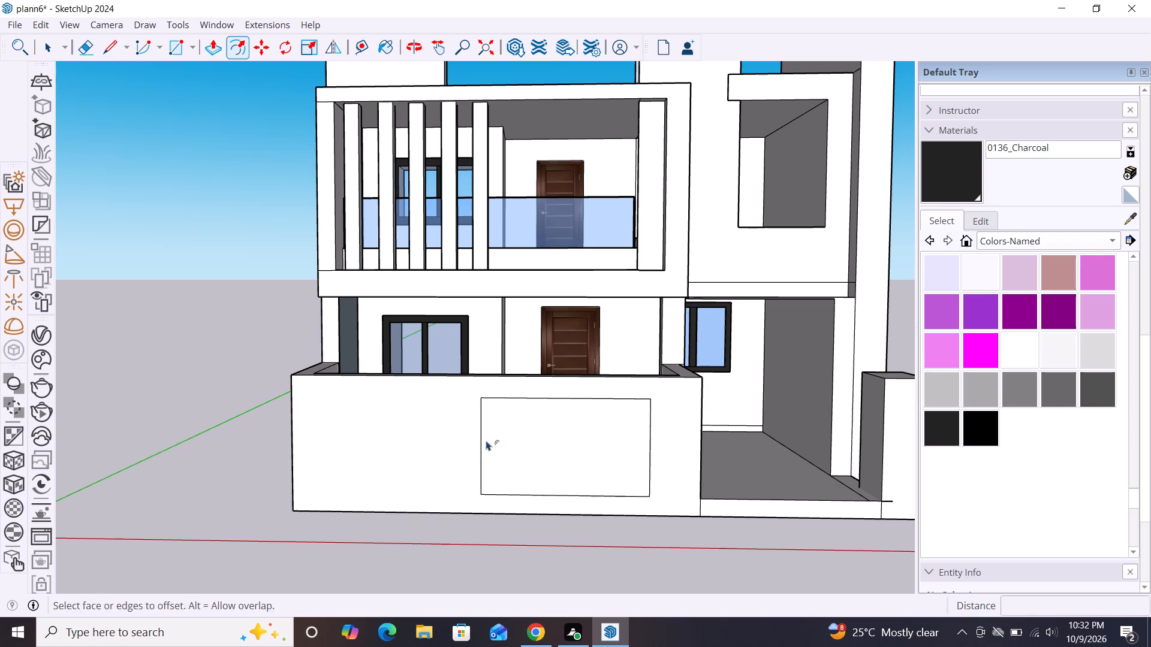
click(502, 419)
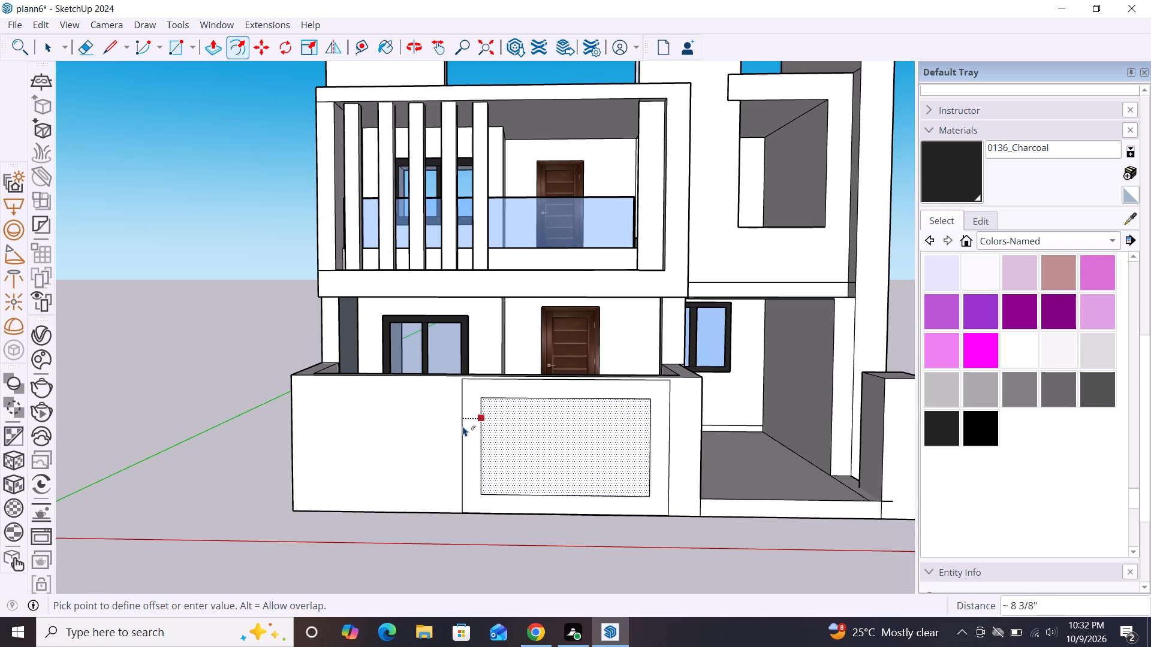
click(463, 426)
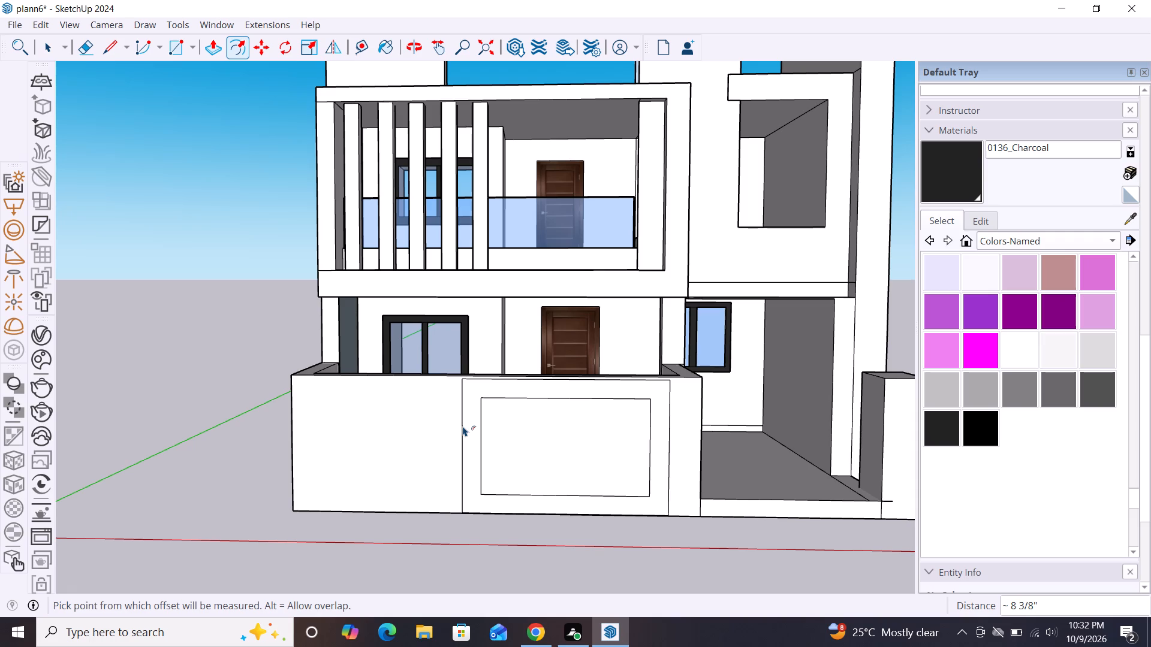
key(space)
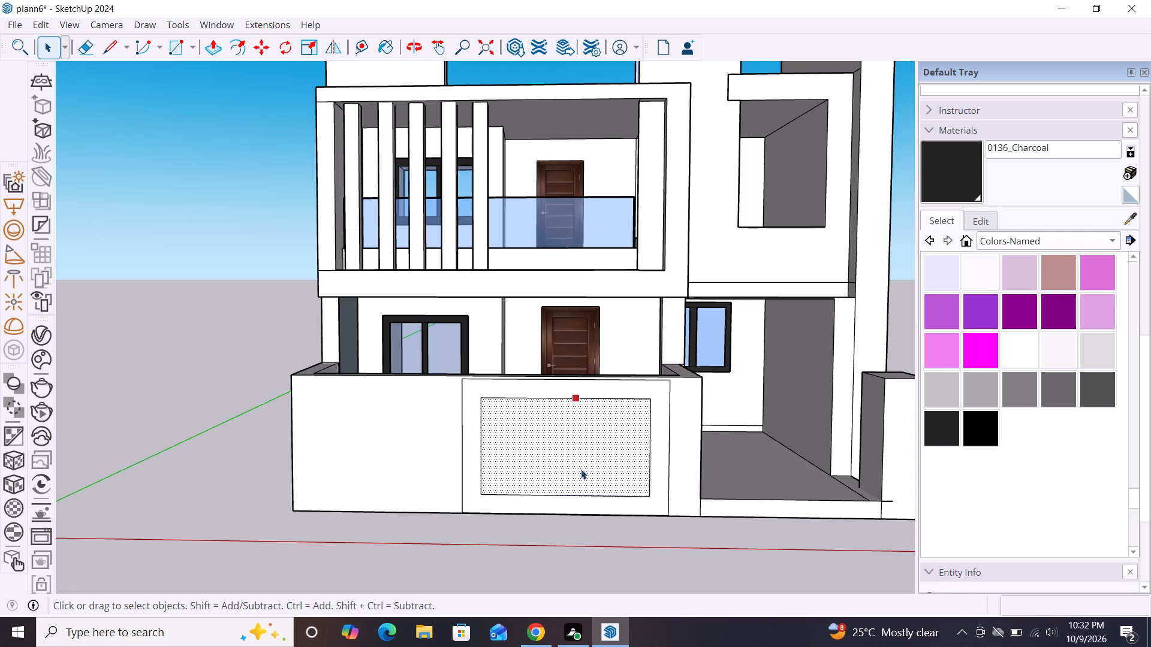
Move the inner rectangle's vertical edge nearest the driveway inward about 1' 5 3/4" along the red axis.
click(276, 449)
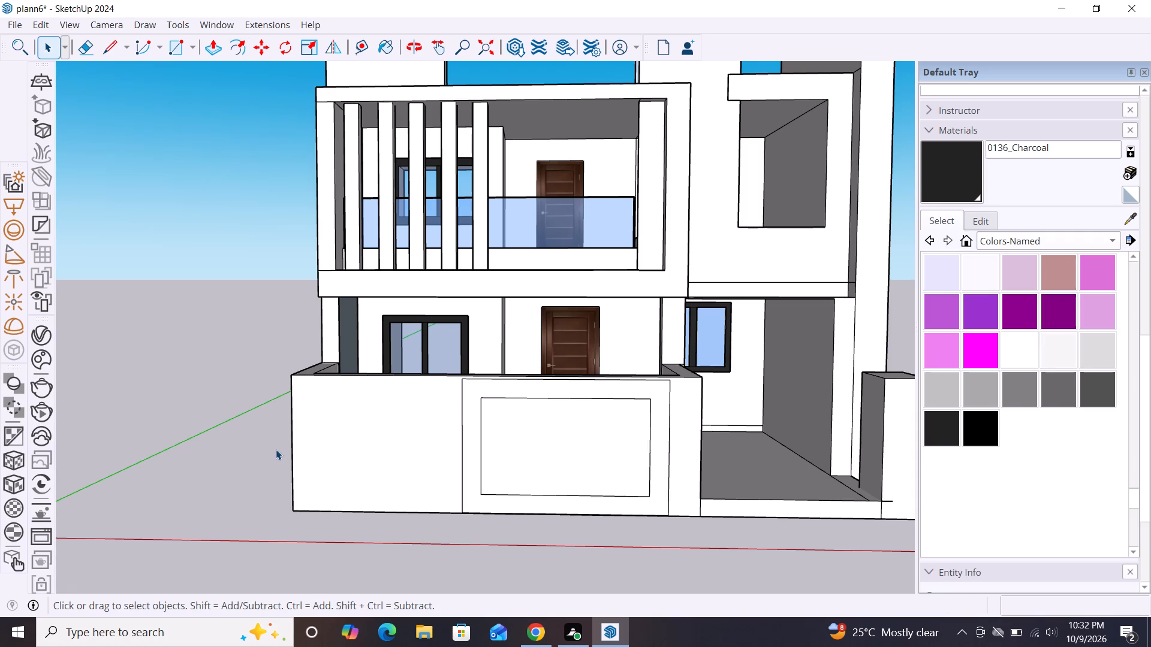
click(649, 487)
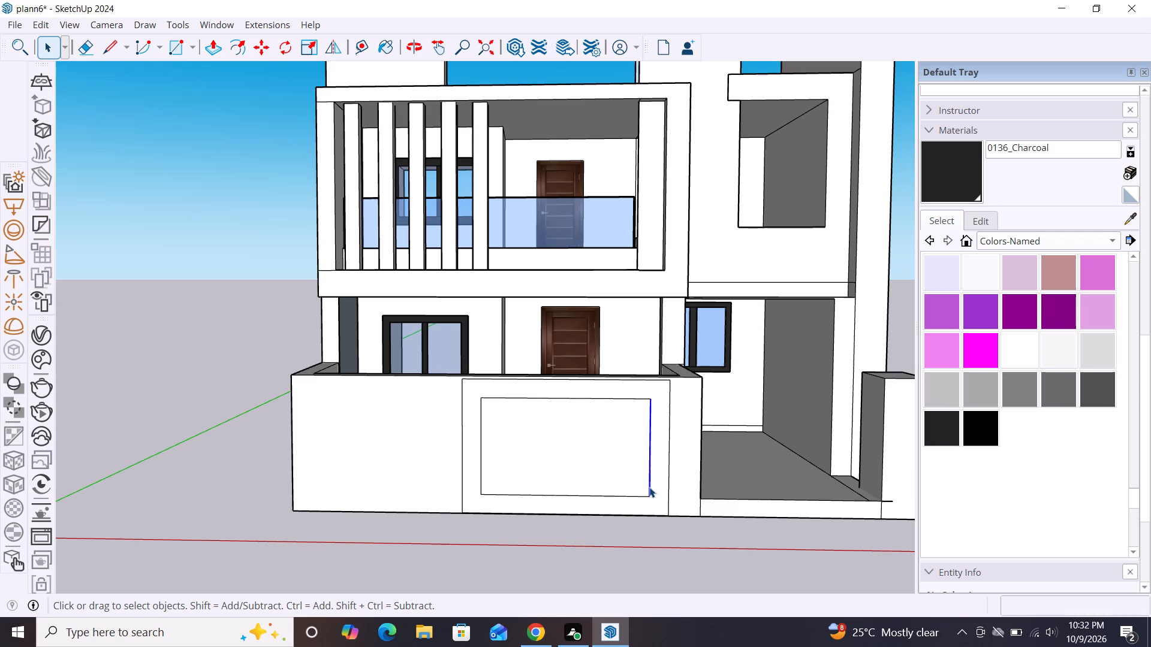
key(m)
click(653, 494)
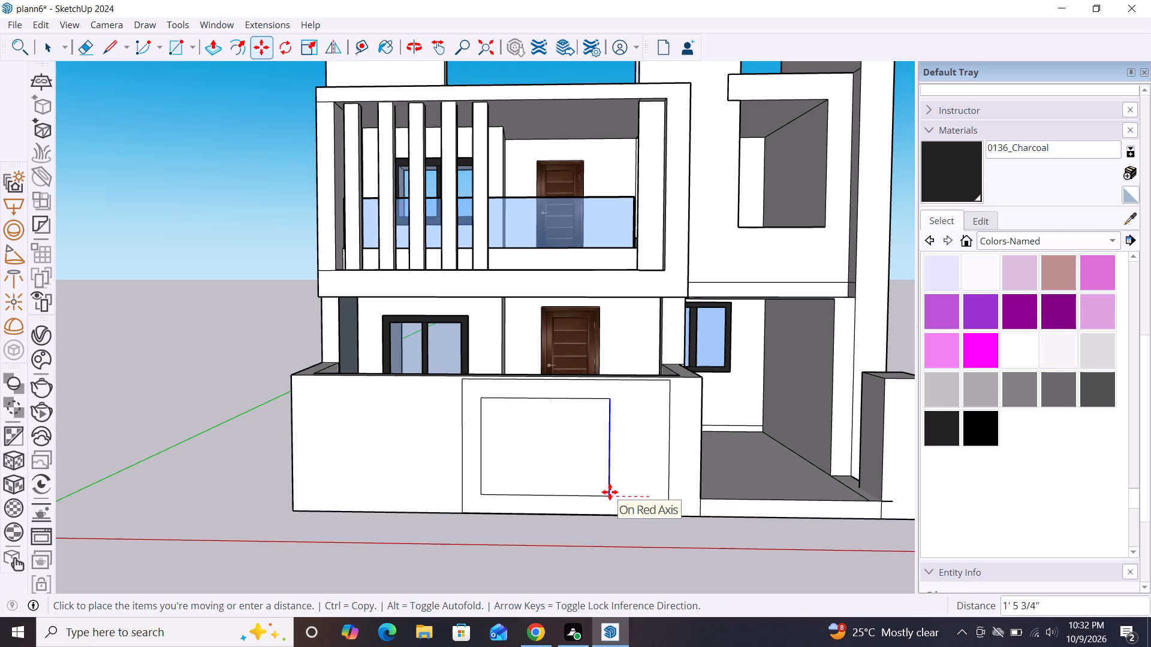
click(610, 492)
key(space)
Push/Pull the frame face around the inner rectangle outward from the boundary wall about 5 5/16".
scroll(644, 487, down, 2)
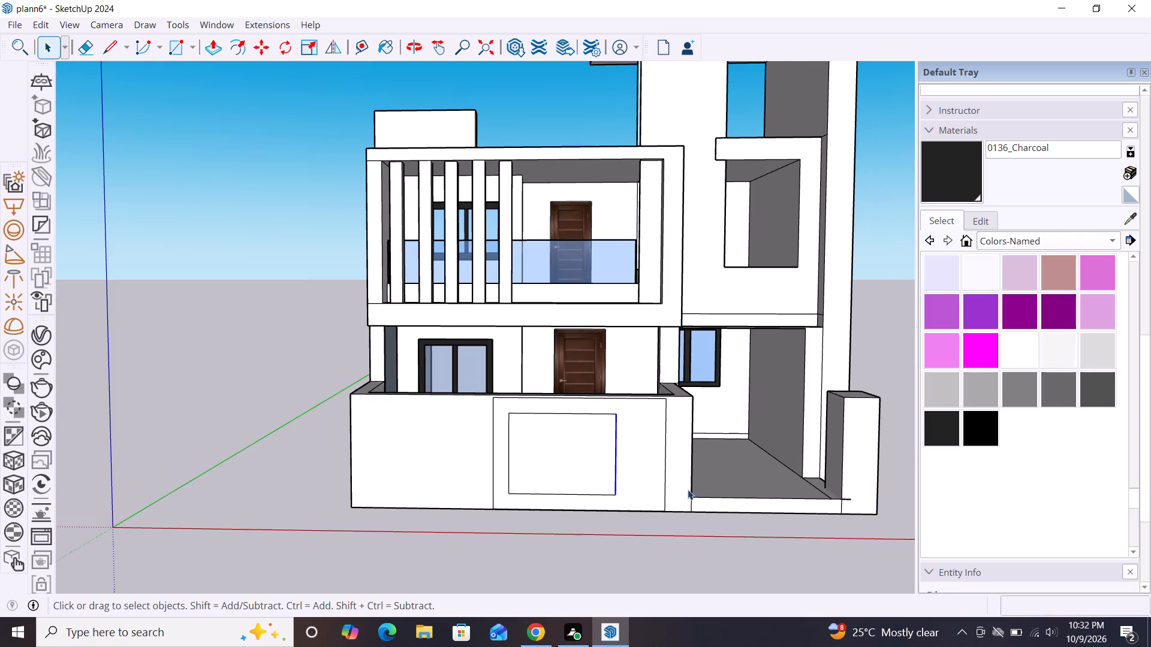
key(p)
click(637, 471)
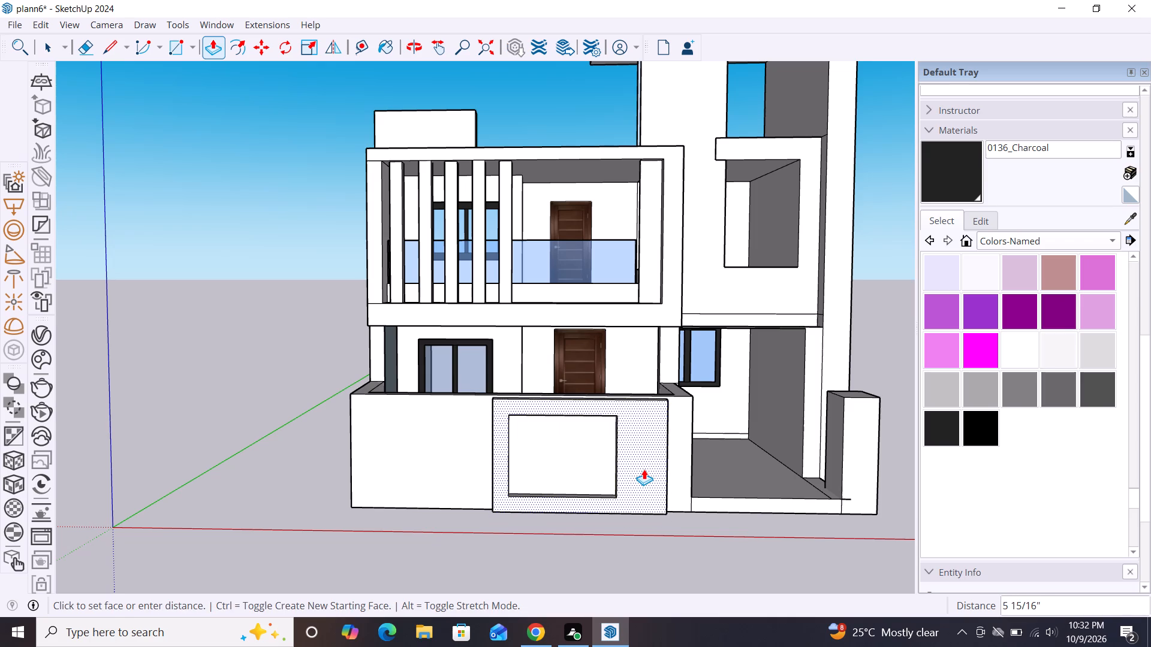
click(643, 469)
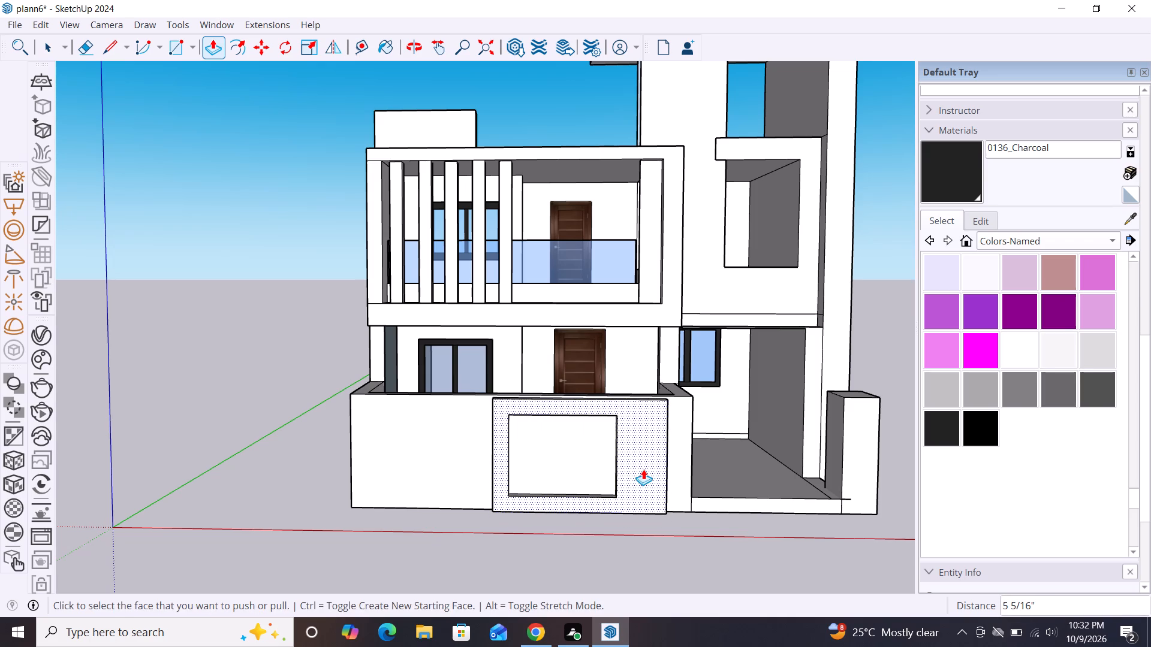
key(space)
Draw a full-height rectangle about 1' 3/4" by 5' 1 3/4" near the front boundary wall's end away from the driveway.
middle_drag(555, 534, 613, 508)
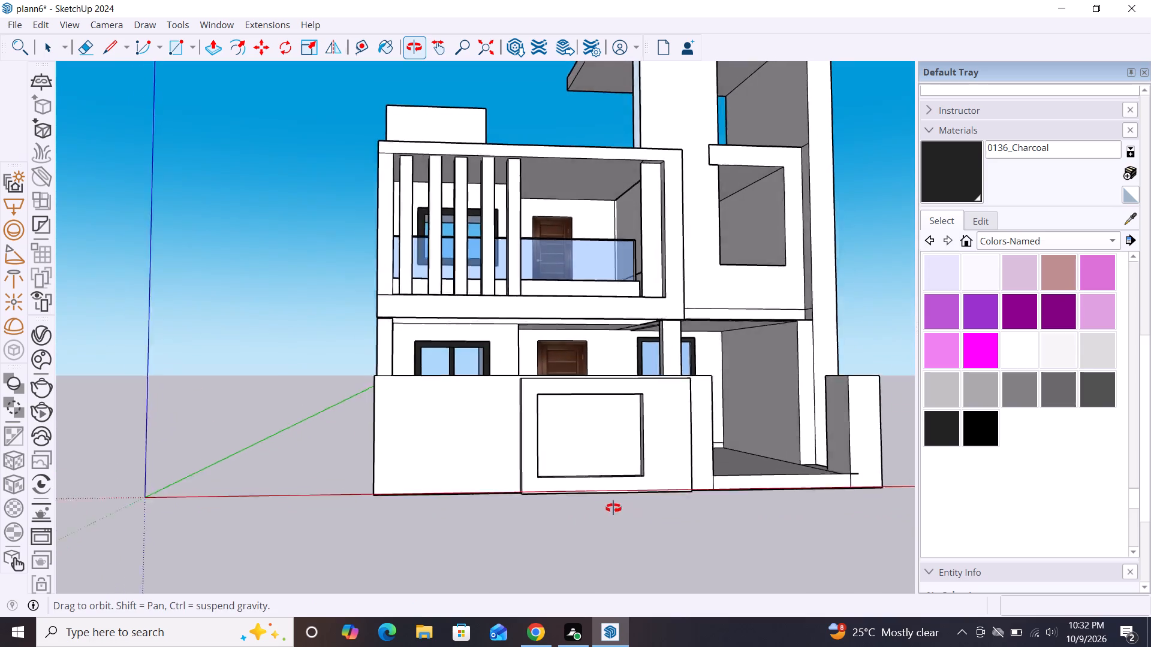
middle_drag(613, 508, 613, 509)
scroll(521, 443, up, 4)
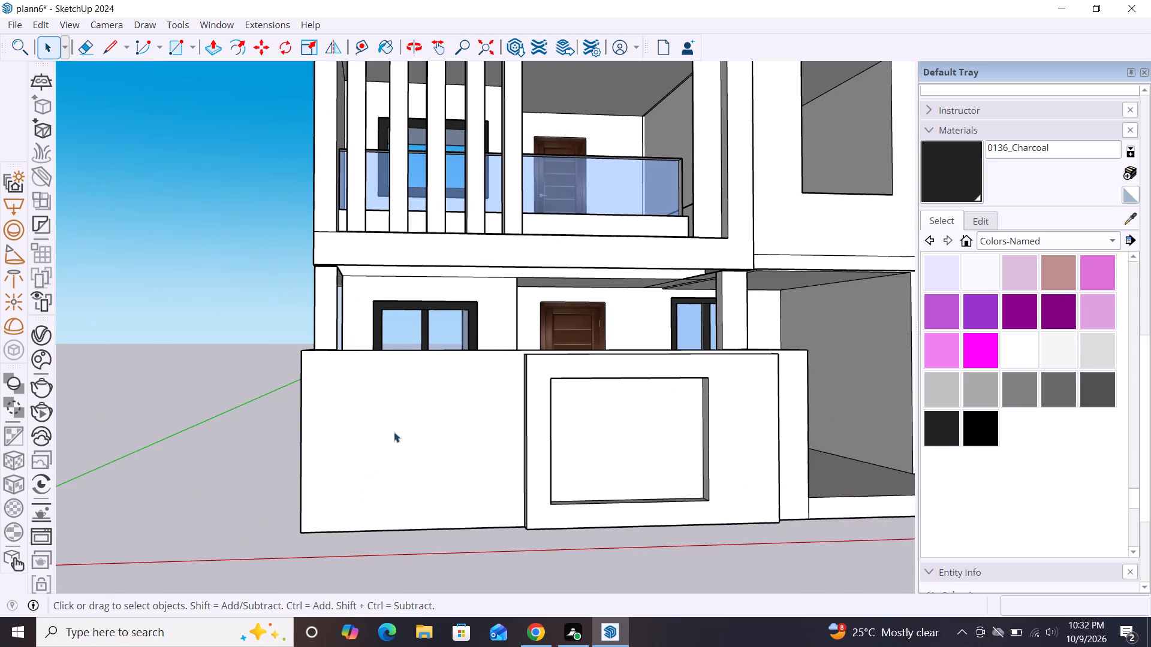
scroll(351, 350, up, 4)
key(r)
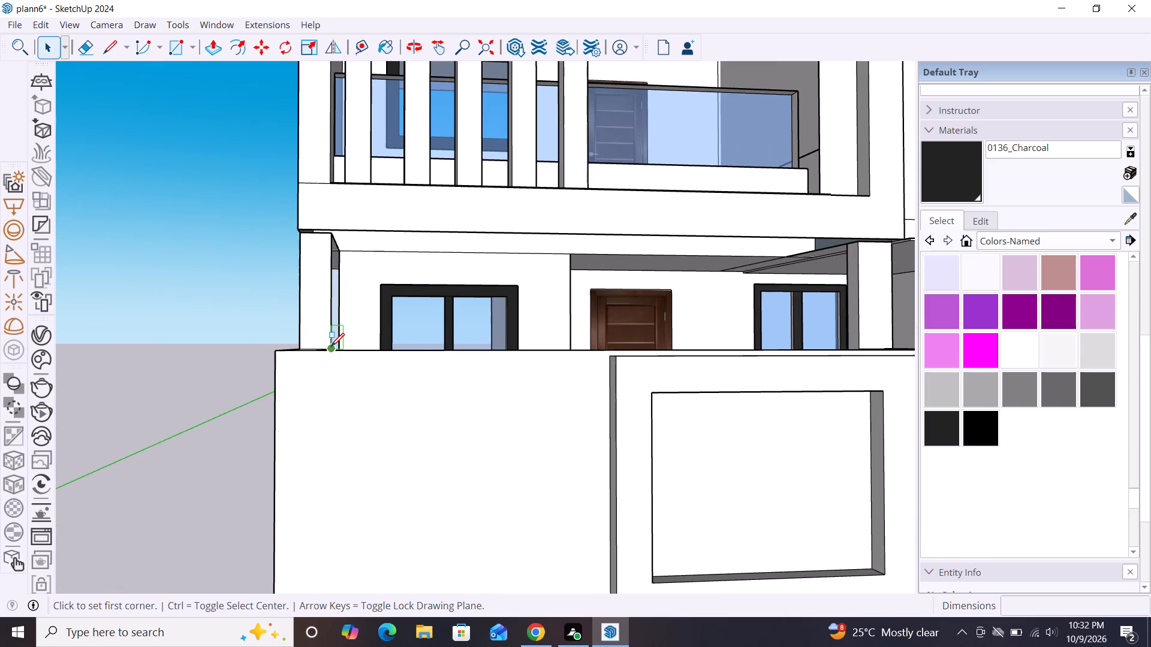
scroll(374, 337, down, 4)
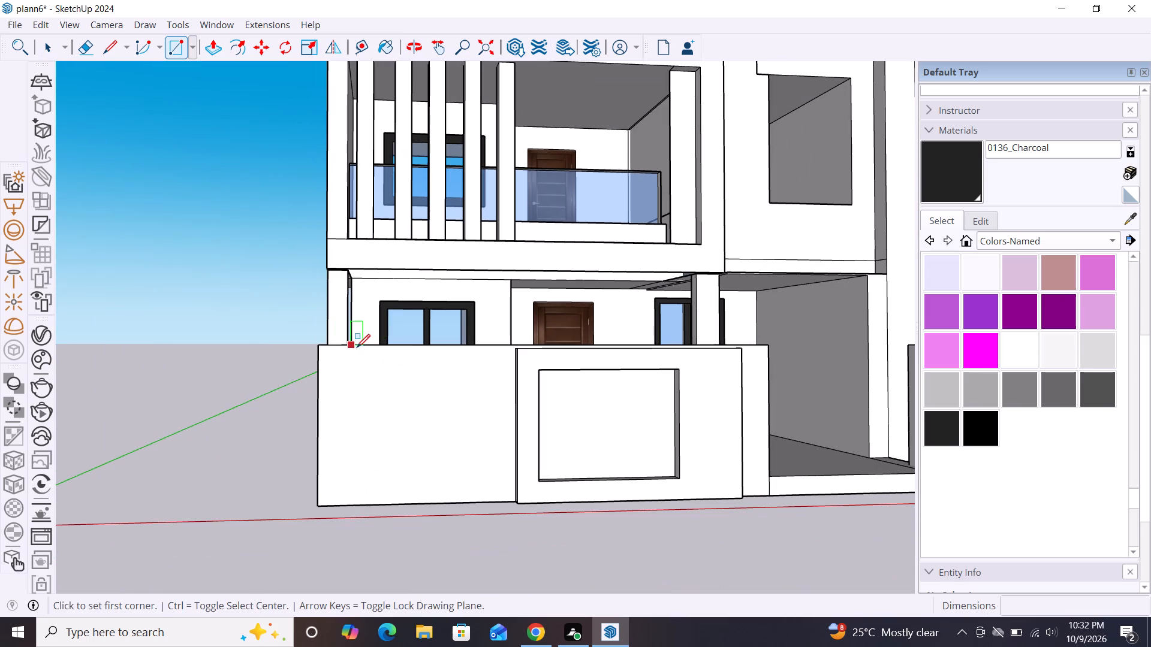
click(358, 347)
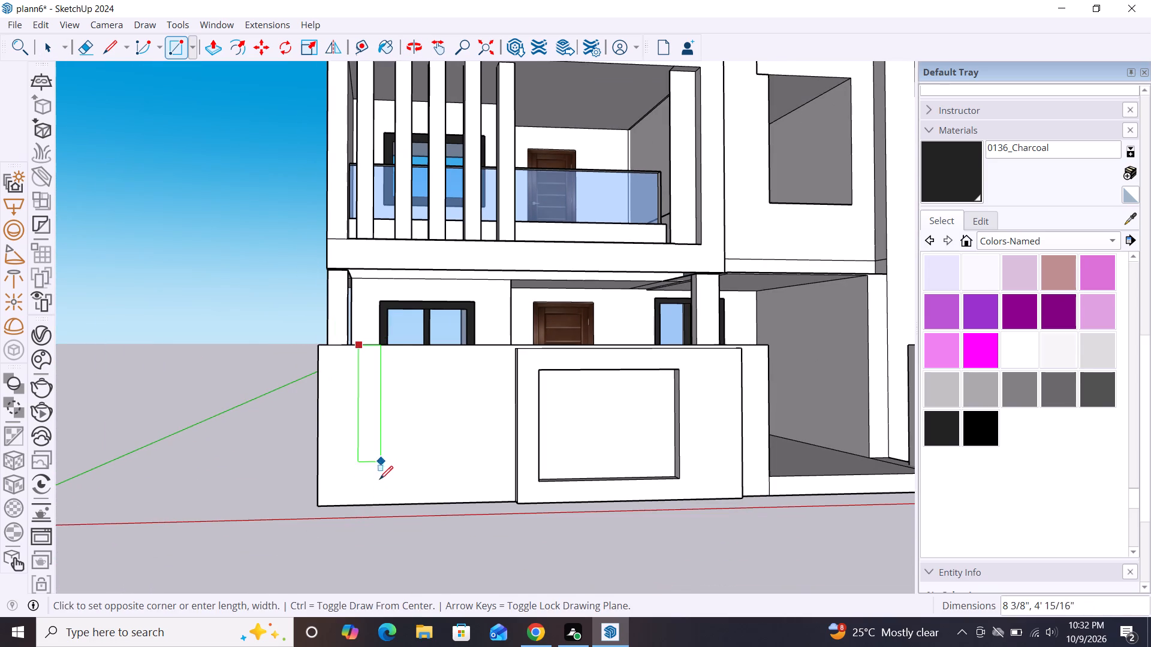
key(Escape)
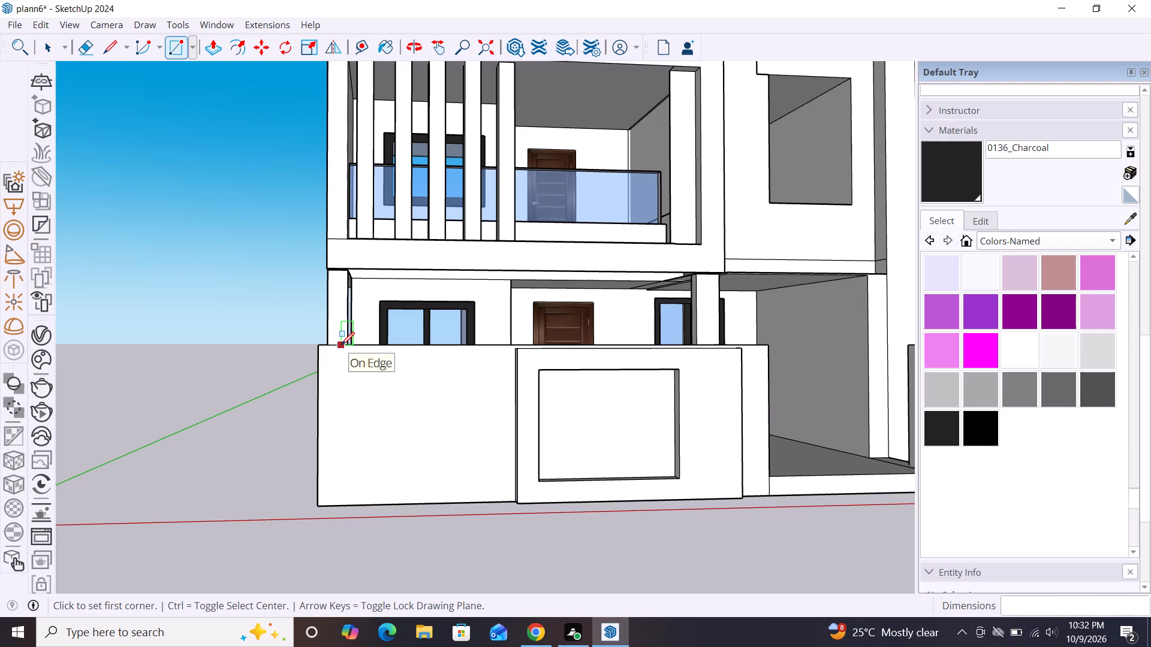
click(341, 345)
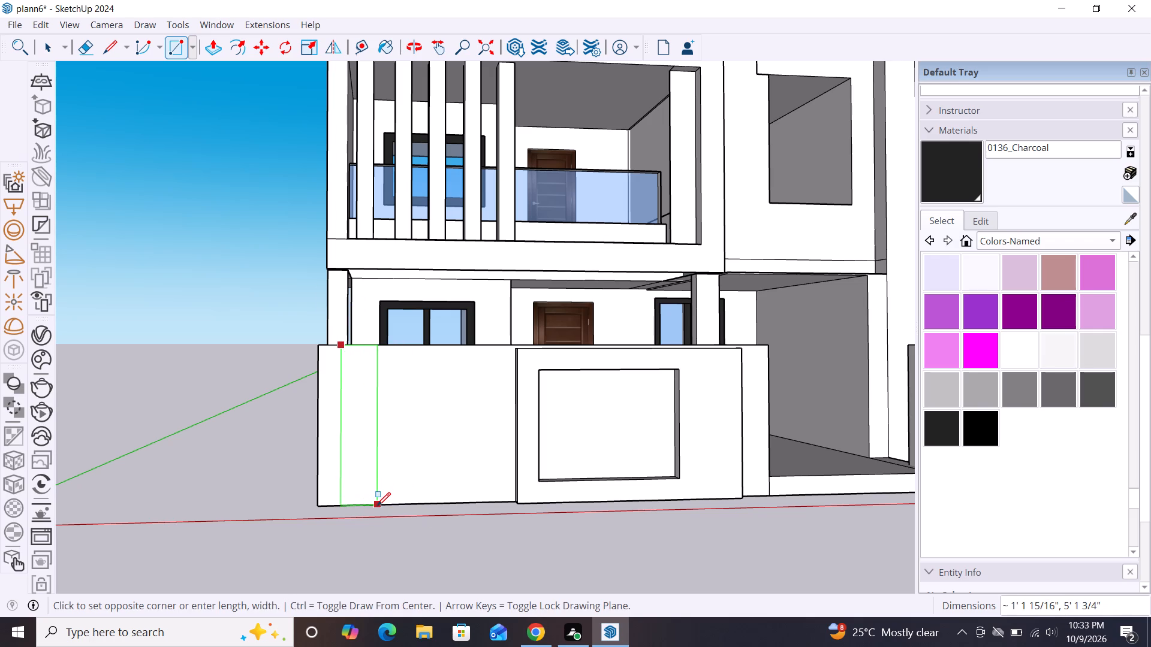
click(374, 506)
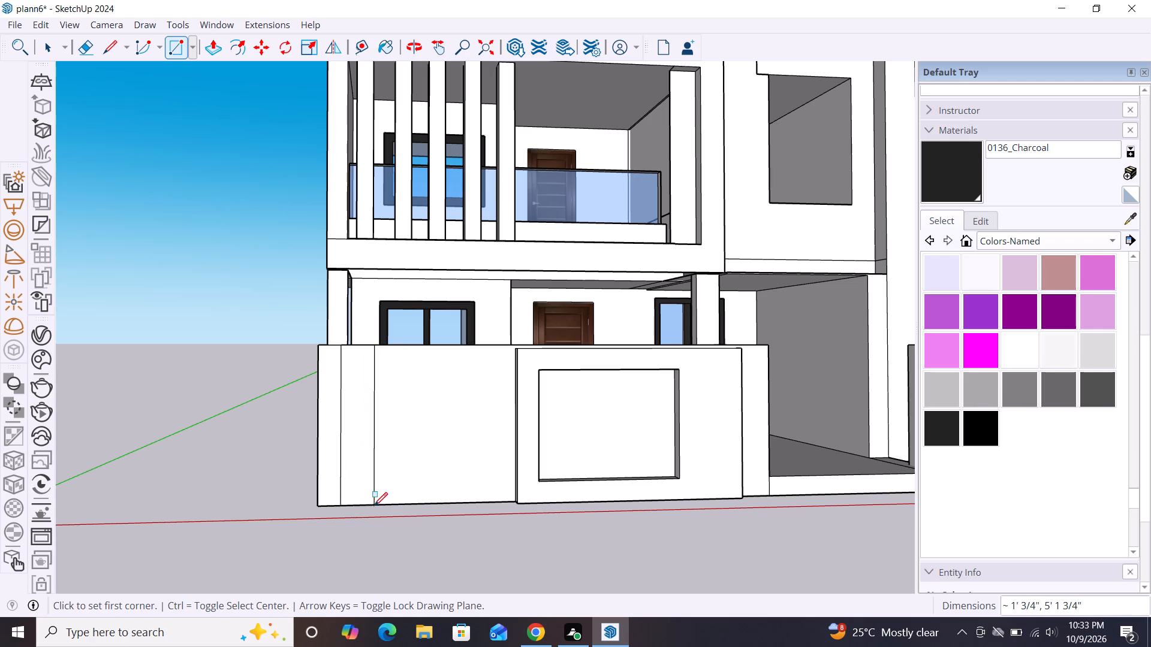
Draw two more full-height strip rectangles on the front boundary wall, about 1' 2 5/16" and 1' 3 5/8" wide by 5' 1 3/4" high.
click(390, 346)
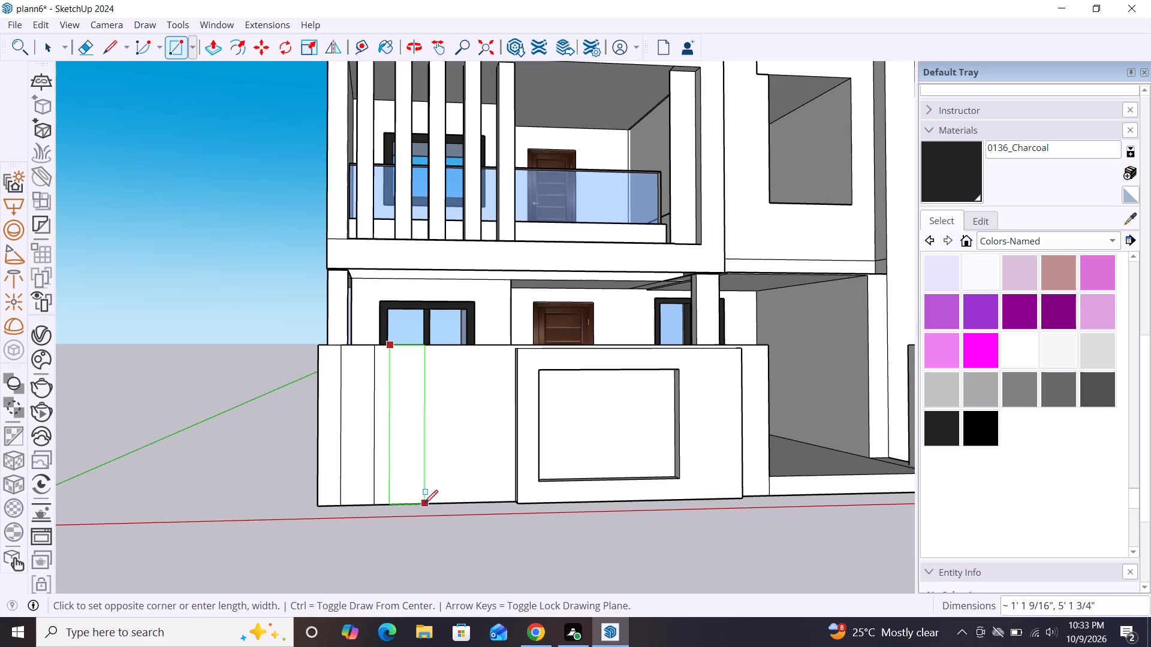
click(427, 503)
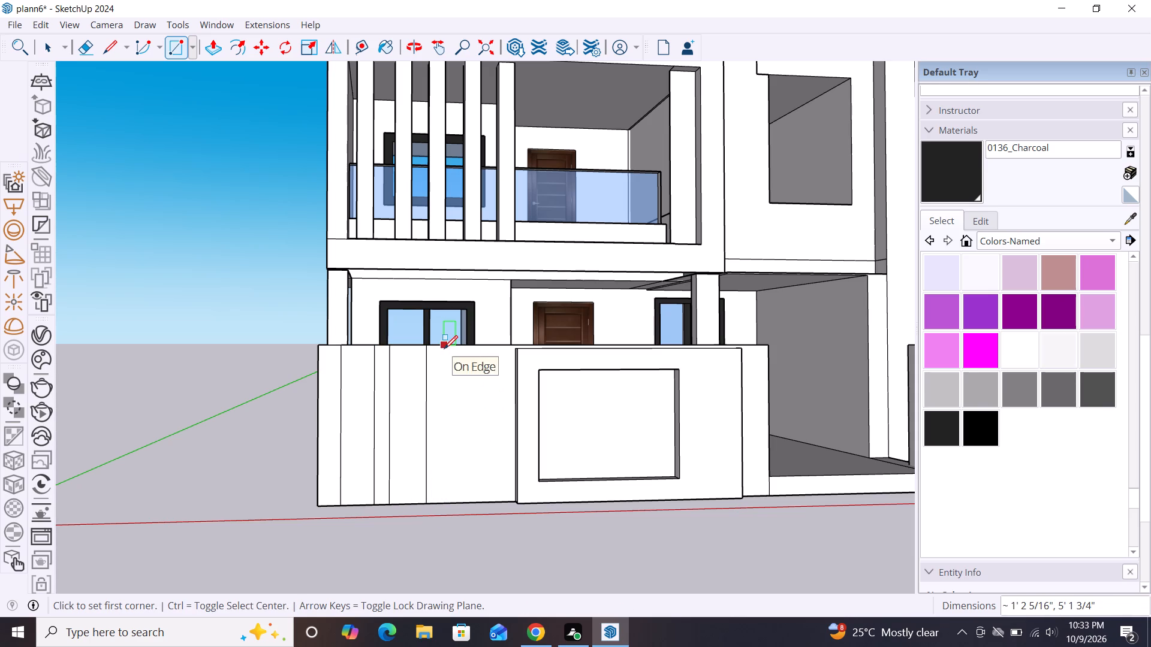
click(447, 347)
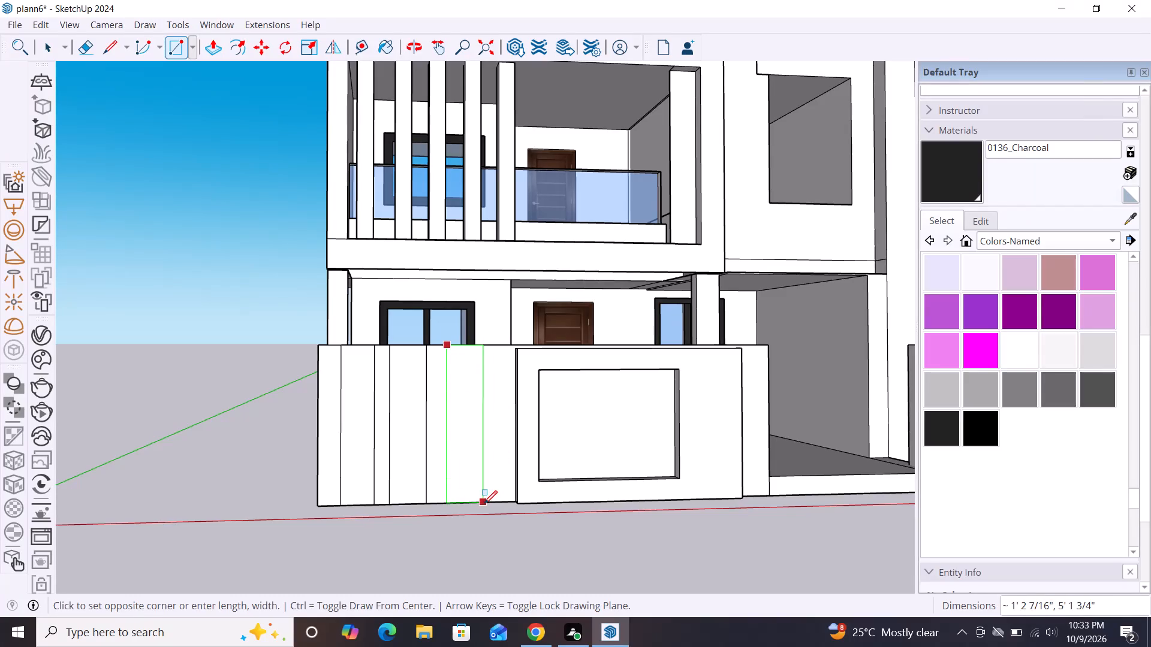
click(487, 503)
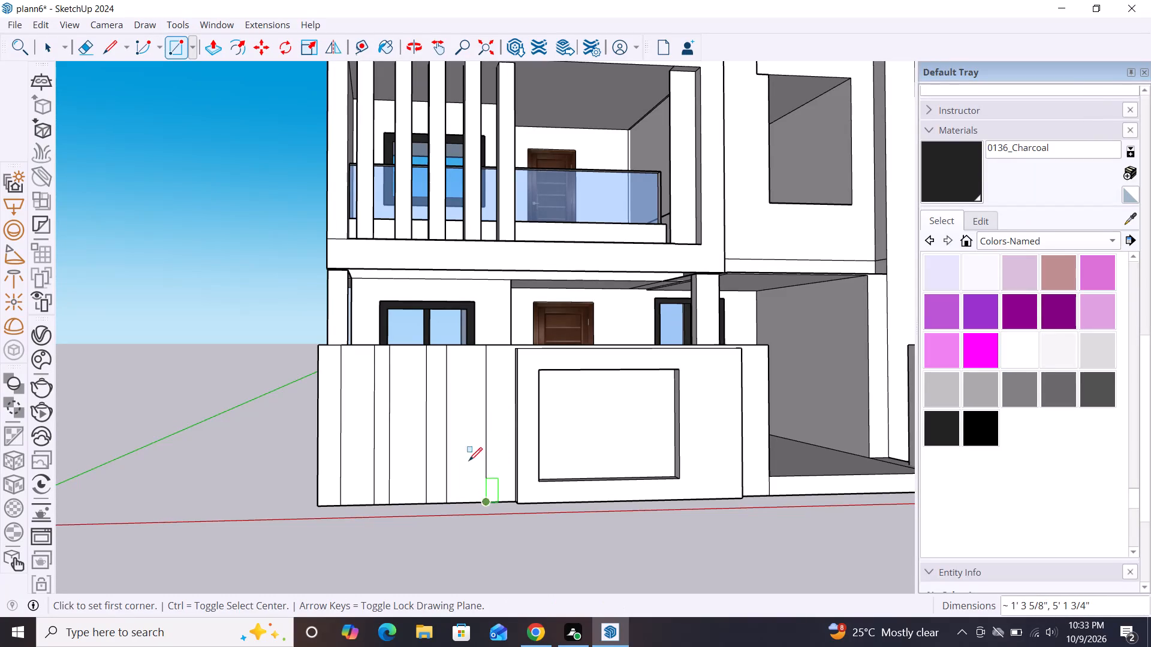
scroll(491, 390, down, 2)
key(space)
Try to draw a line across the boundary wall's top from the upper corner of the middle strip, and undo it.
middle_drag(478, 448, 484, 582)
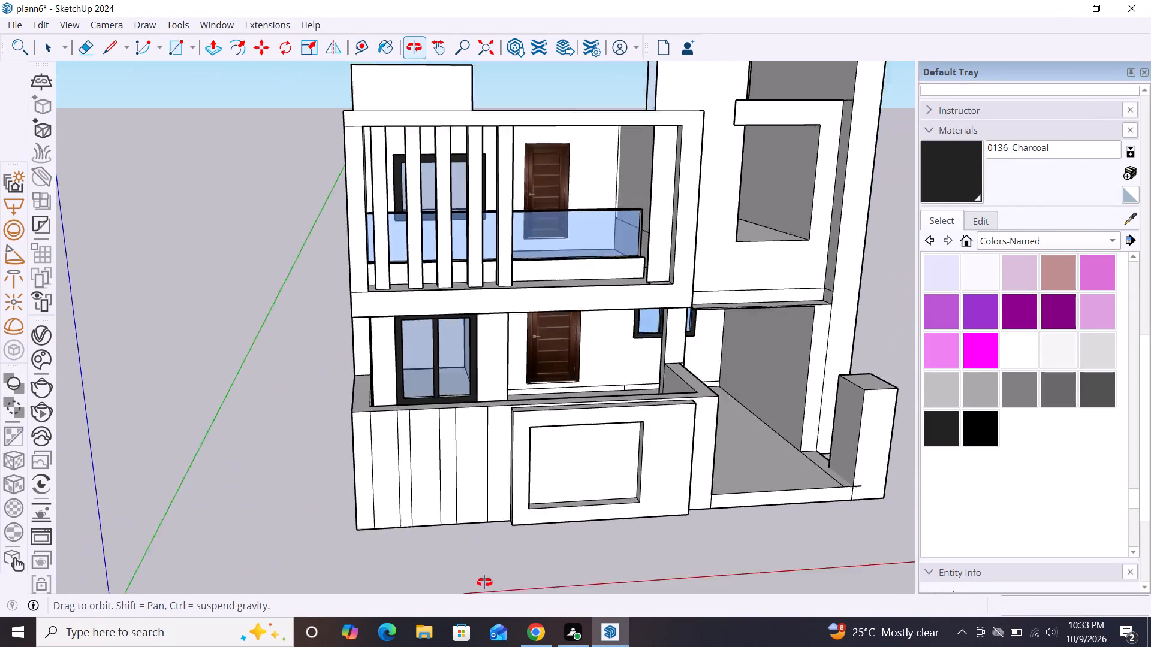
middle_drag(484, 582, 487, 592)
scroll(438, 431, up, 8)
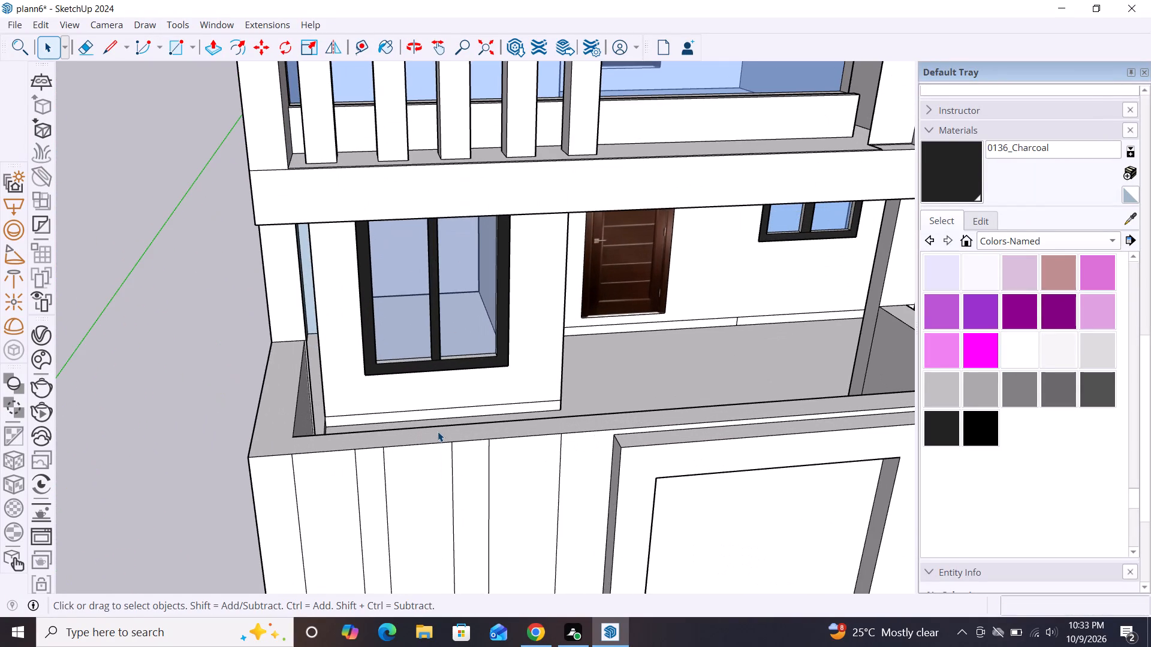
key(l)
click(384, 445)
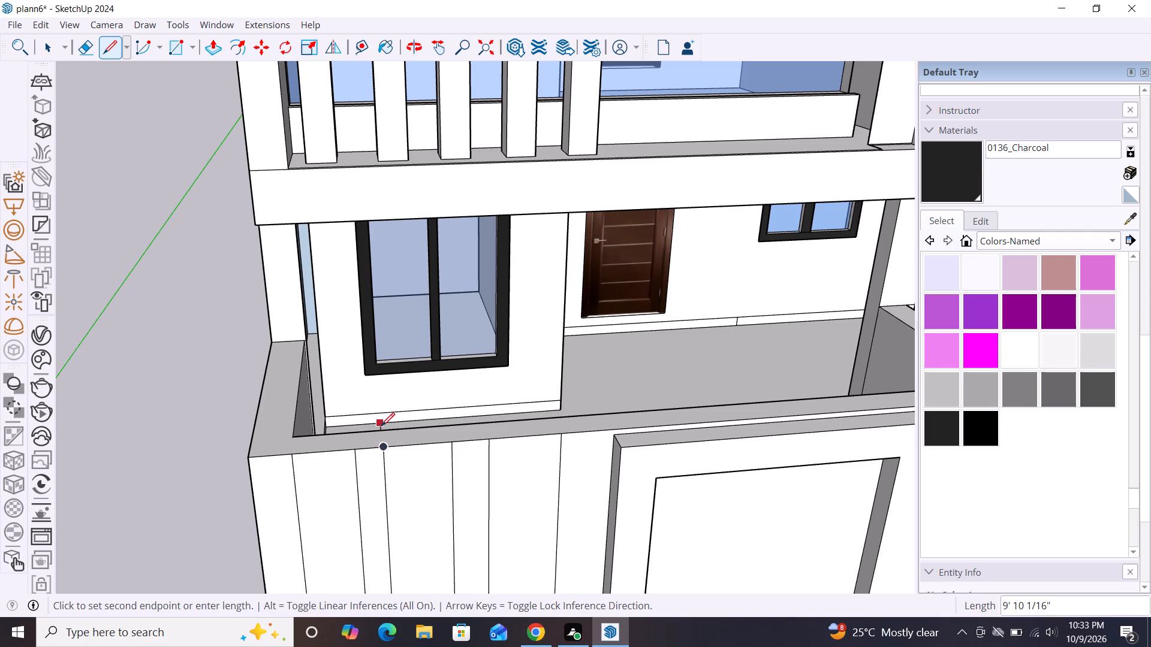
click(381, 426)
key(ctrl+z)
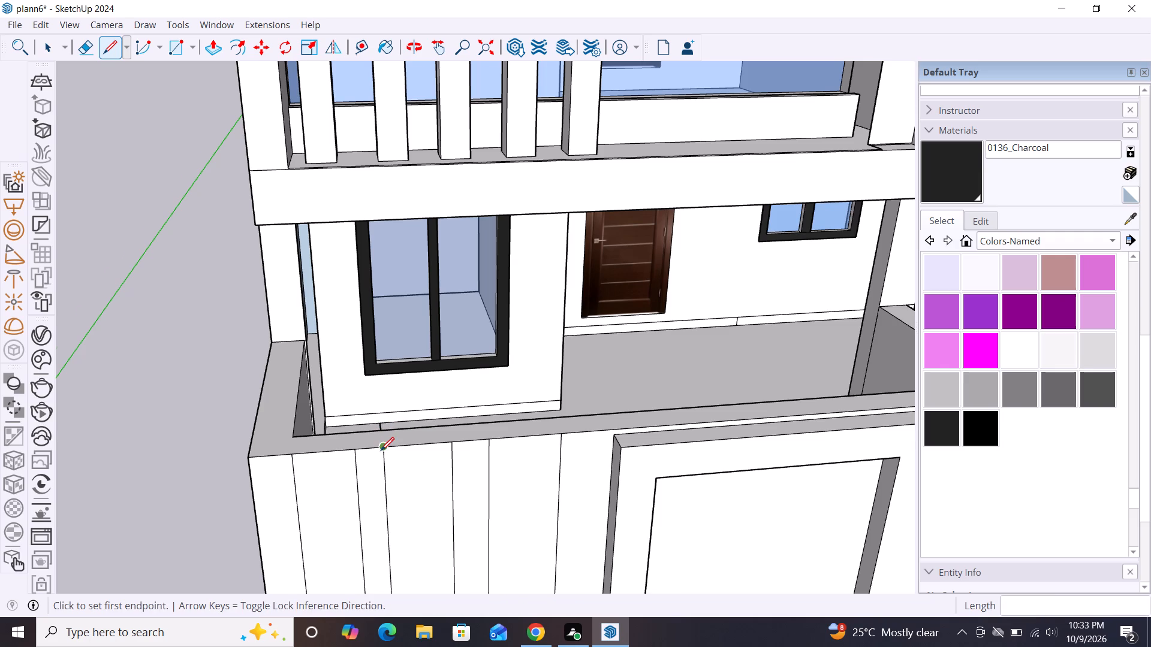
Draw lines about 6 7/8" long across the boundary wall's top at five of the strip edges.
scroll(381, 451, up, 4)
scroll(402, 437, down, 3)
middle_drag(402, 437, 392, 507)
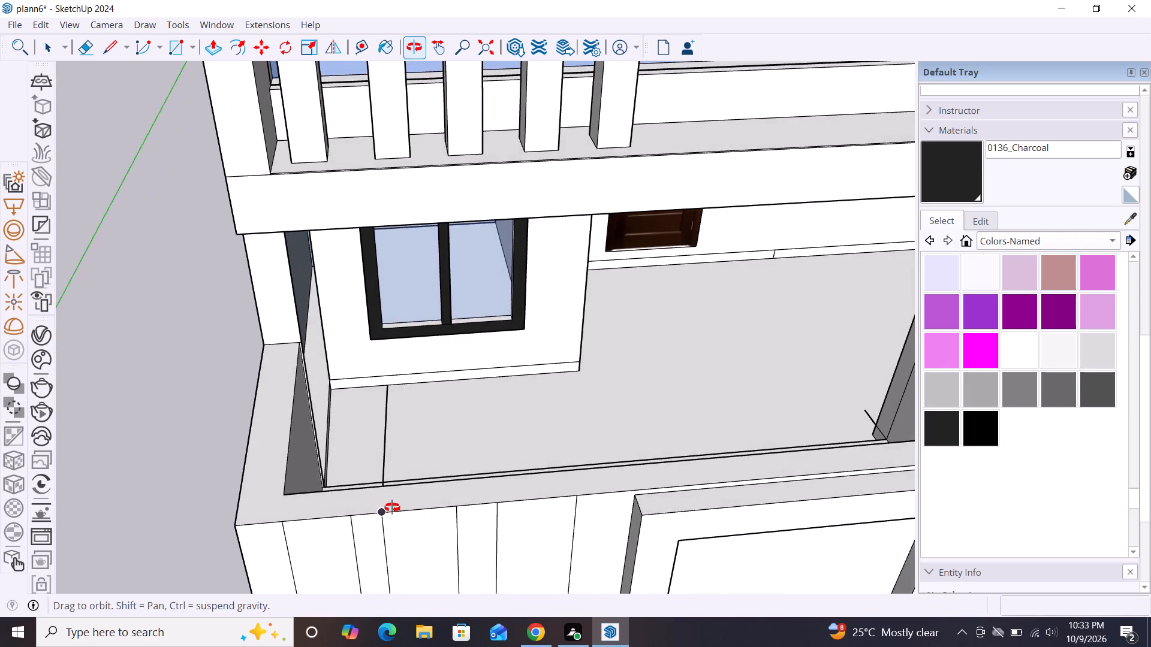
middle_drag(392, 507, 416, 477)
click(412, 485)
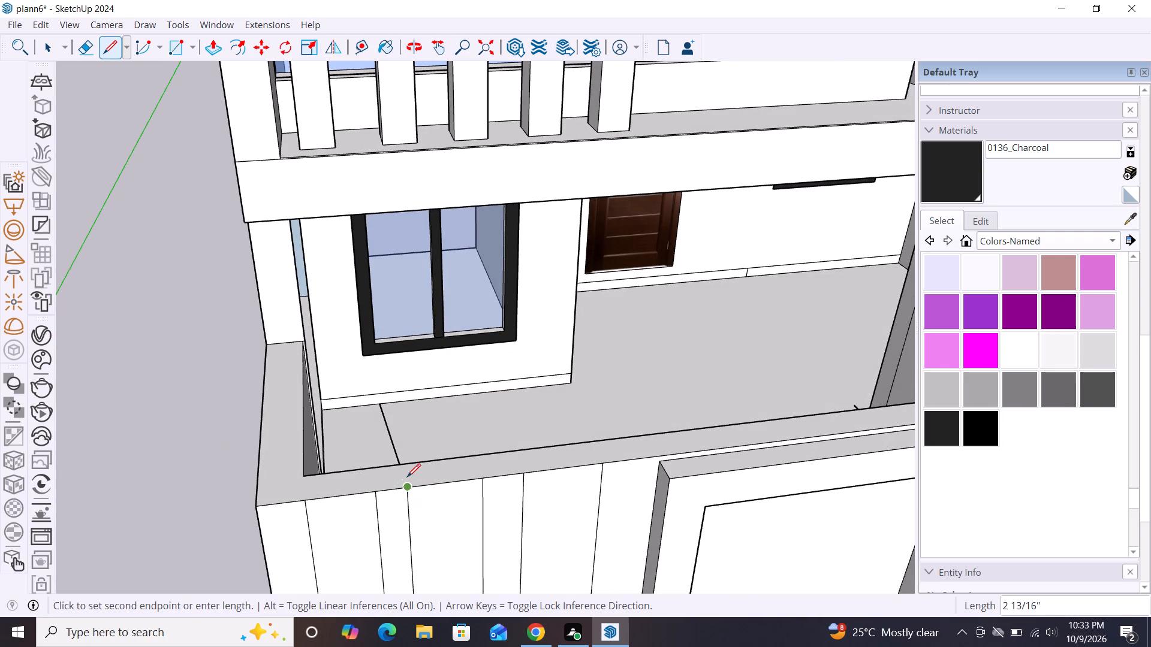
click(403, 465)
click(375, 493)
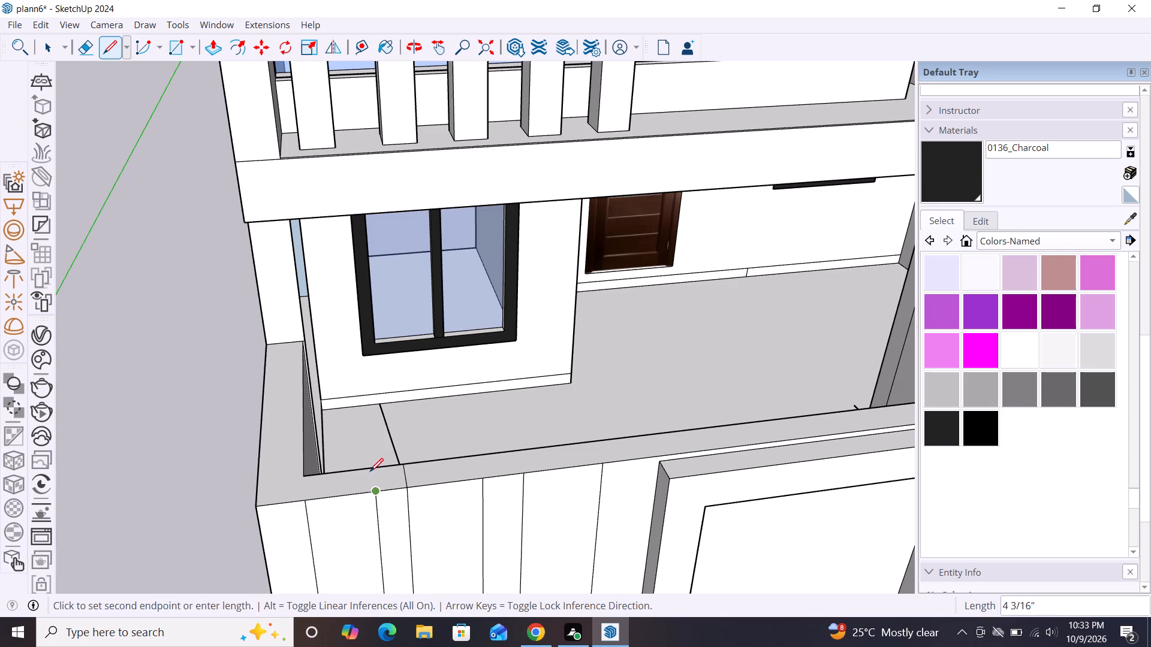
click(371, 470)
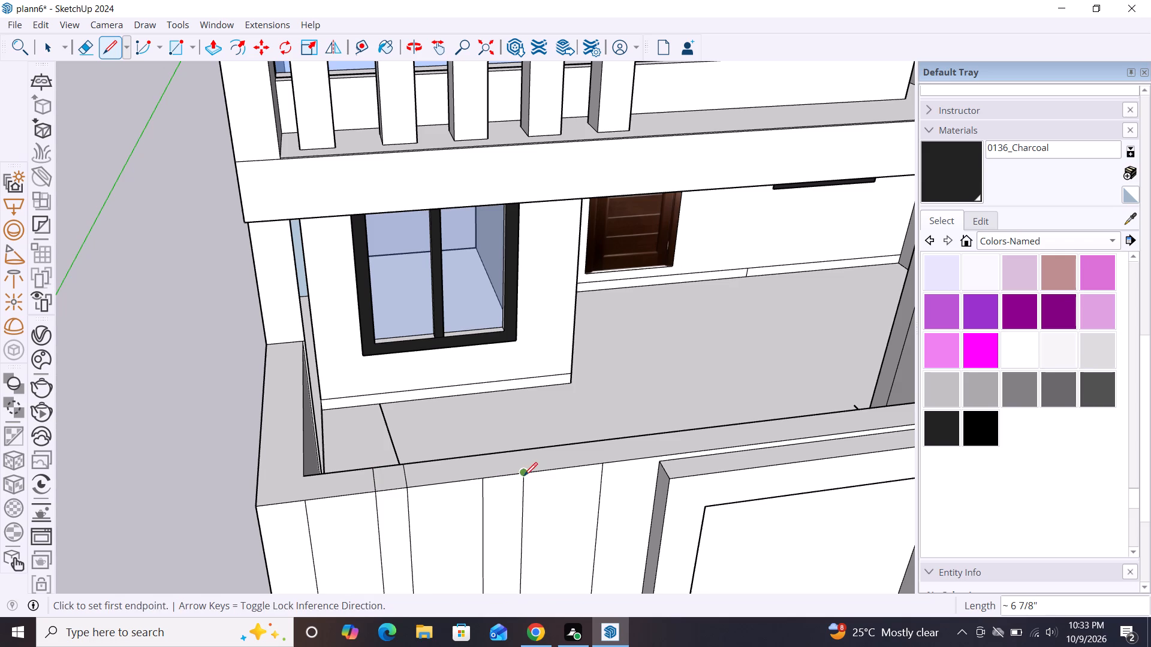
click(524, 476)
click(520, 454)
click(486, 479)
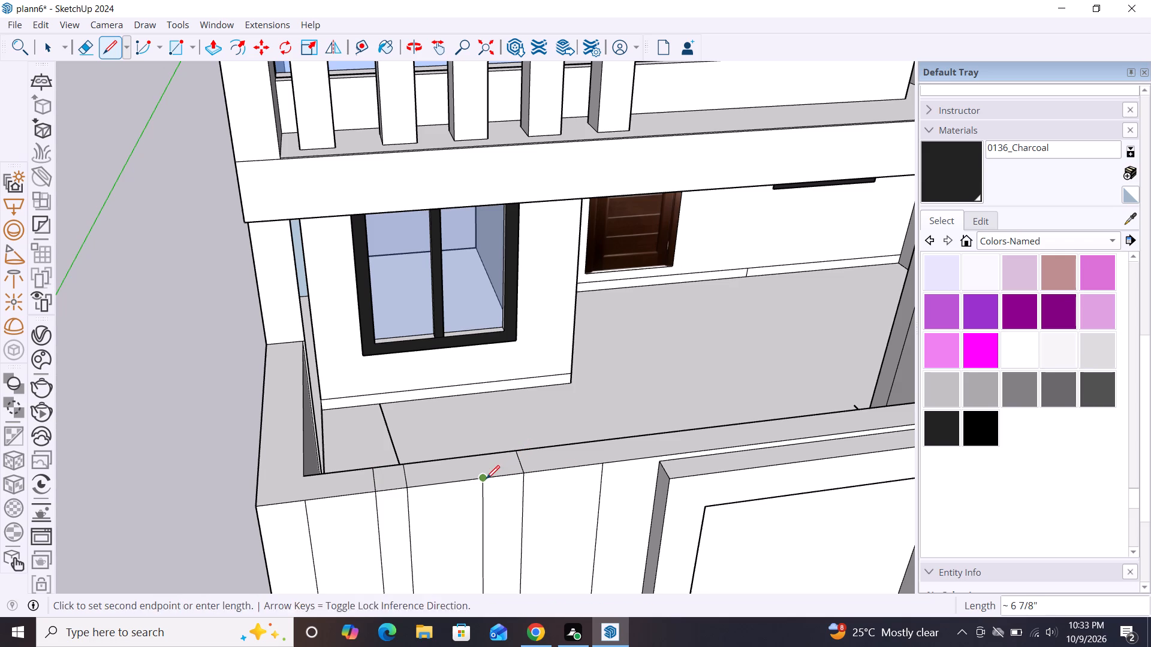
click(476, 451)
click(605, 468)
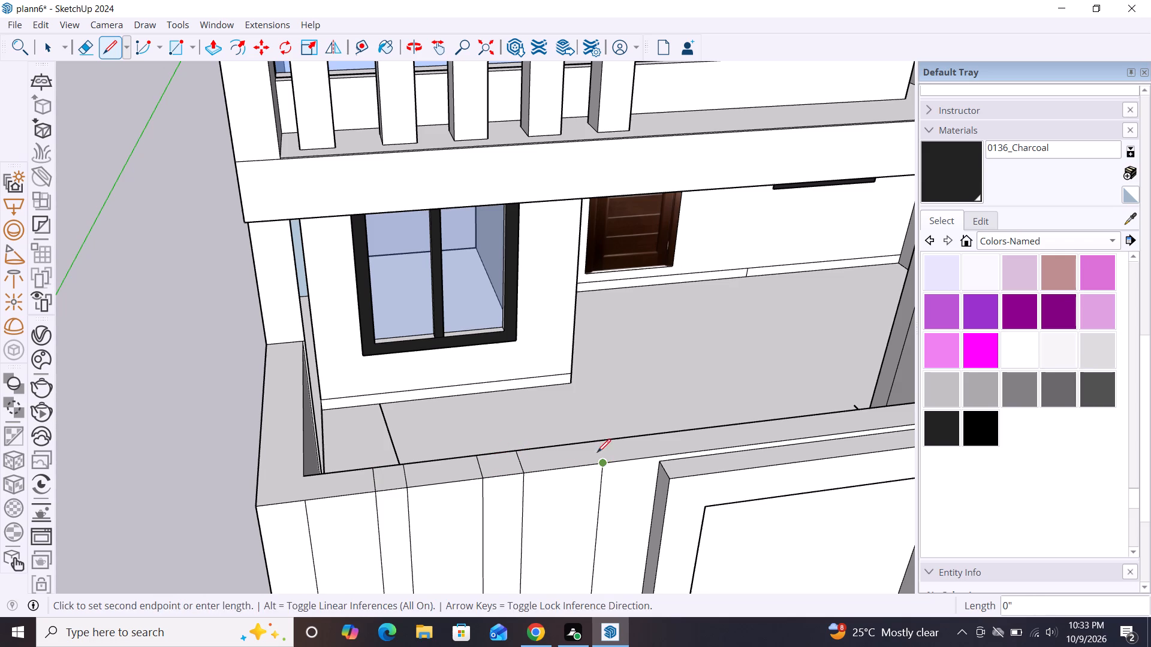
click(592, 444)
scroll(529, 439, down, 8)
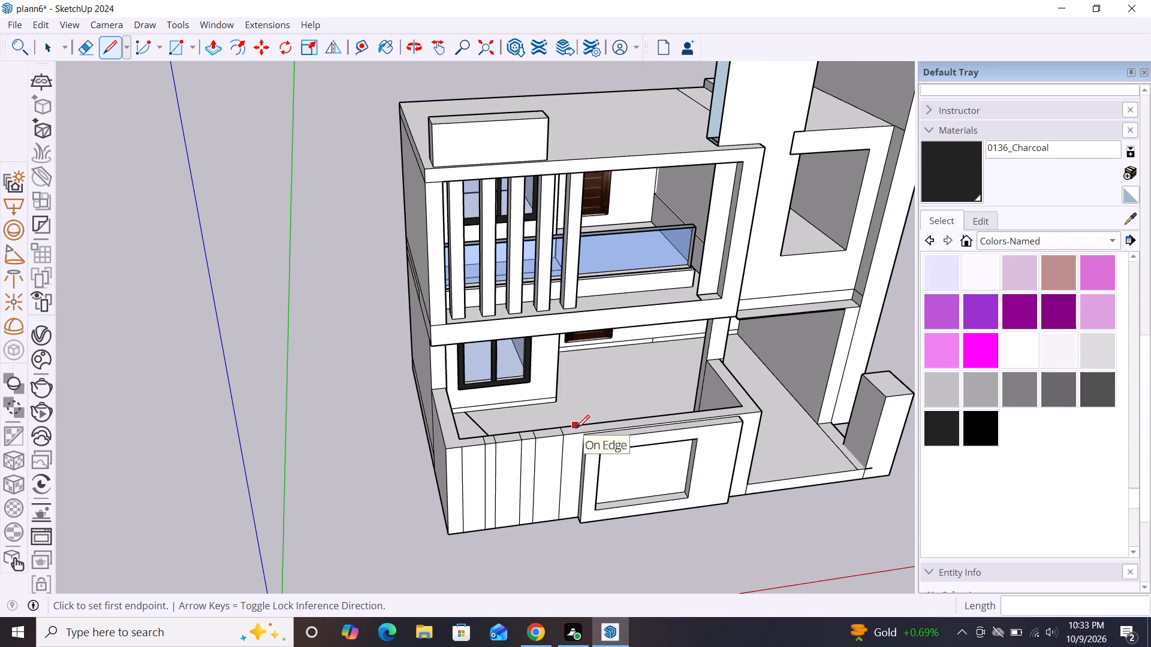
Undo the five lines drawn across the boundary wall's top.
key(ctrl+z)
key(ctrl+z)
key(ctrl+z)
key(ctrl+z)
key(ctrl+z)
Draw two lines about 6 7/8" long across the boundary wall's top at both edges of the strip farthest from the driveway.
scroll(488, 444, up, 8)
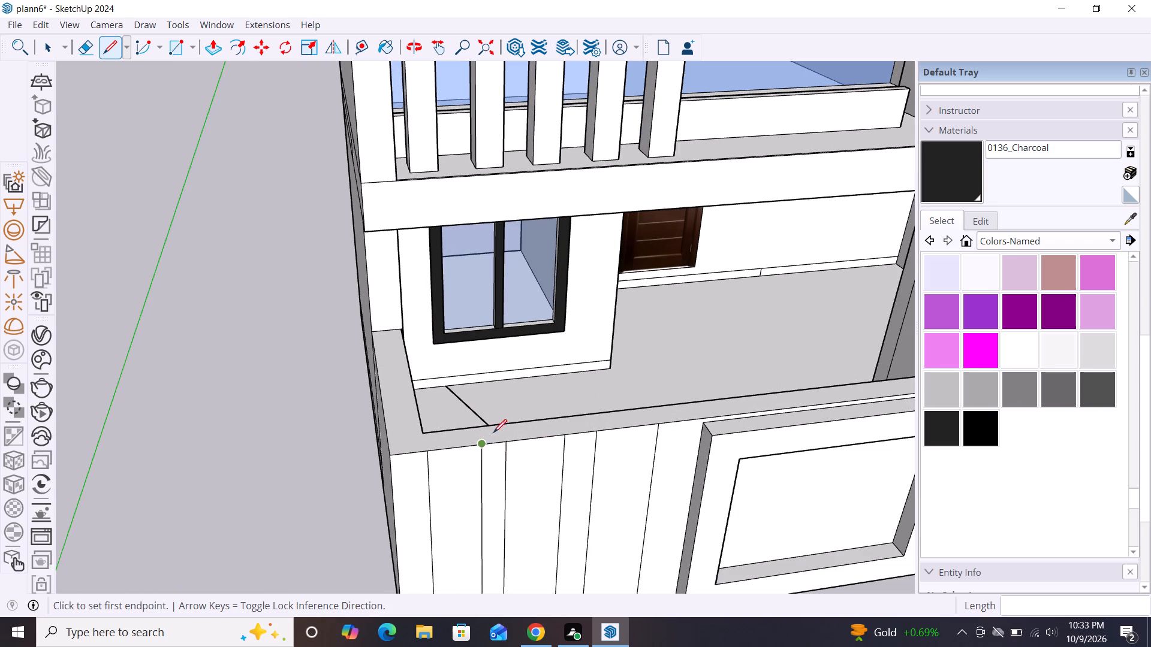
click(484, 442)
click(479, 424)
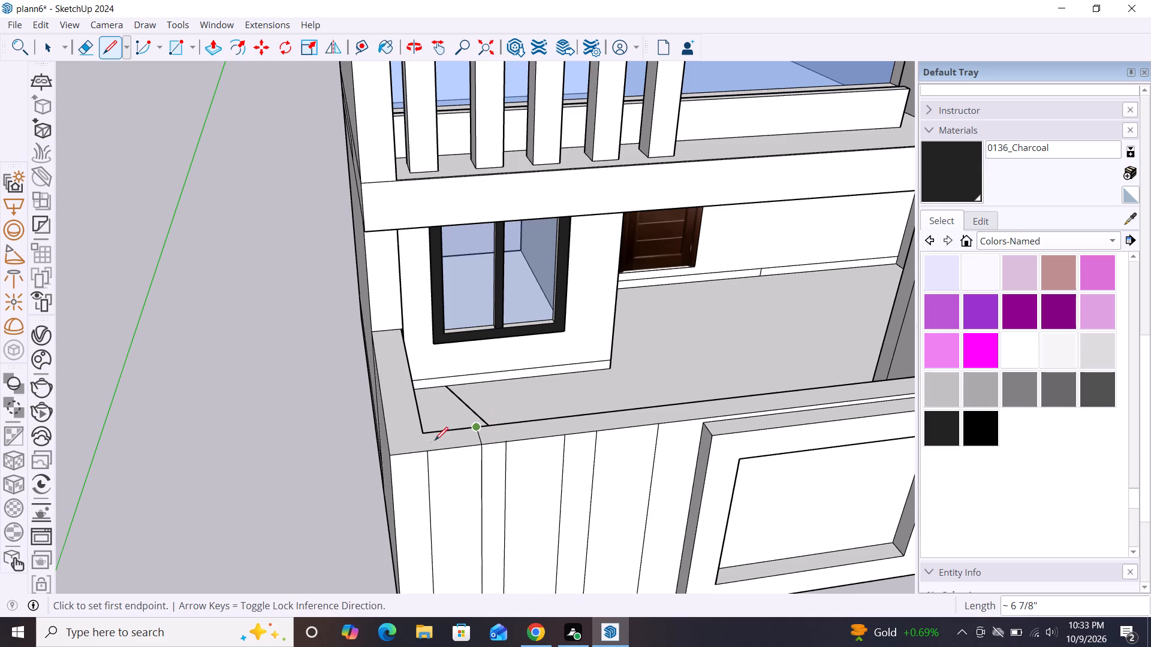
click(429, 449)
click(424, 440)
key(space)
Draw lines about 6 7/8" long across the boundary wall's top at both edges of the other two strips.
scroll(413, 445, down, 2)
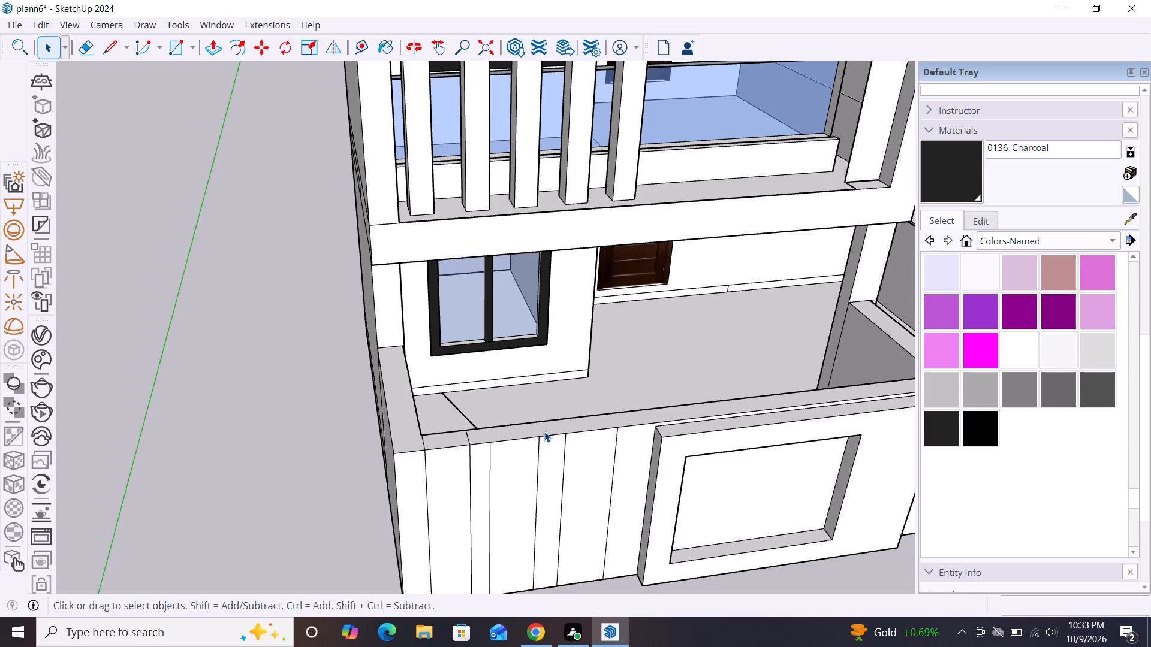
key(l)
click(537, 437)
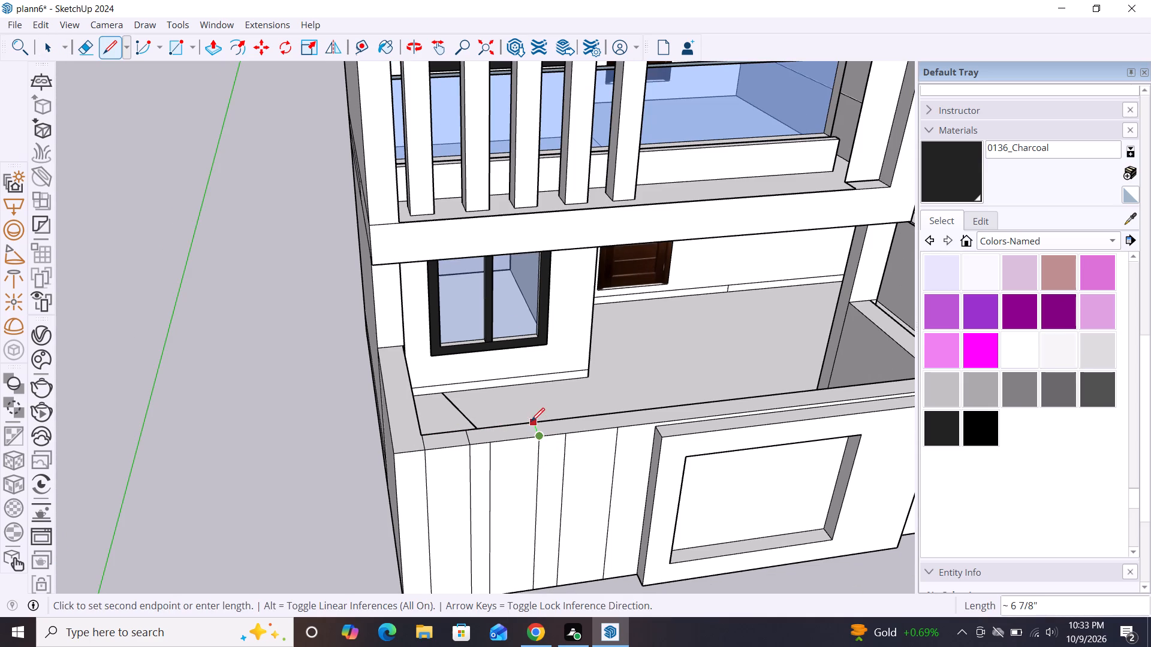
click(531, 421)
click(490, 442)
click(490, 428)
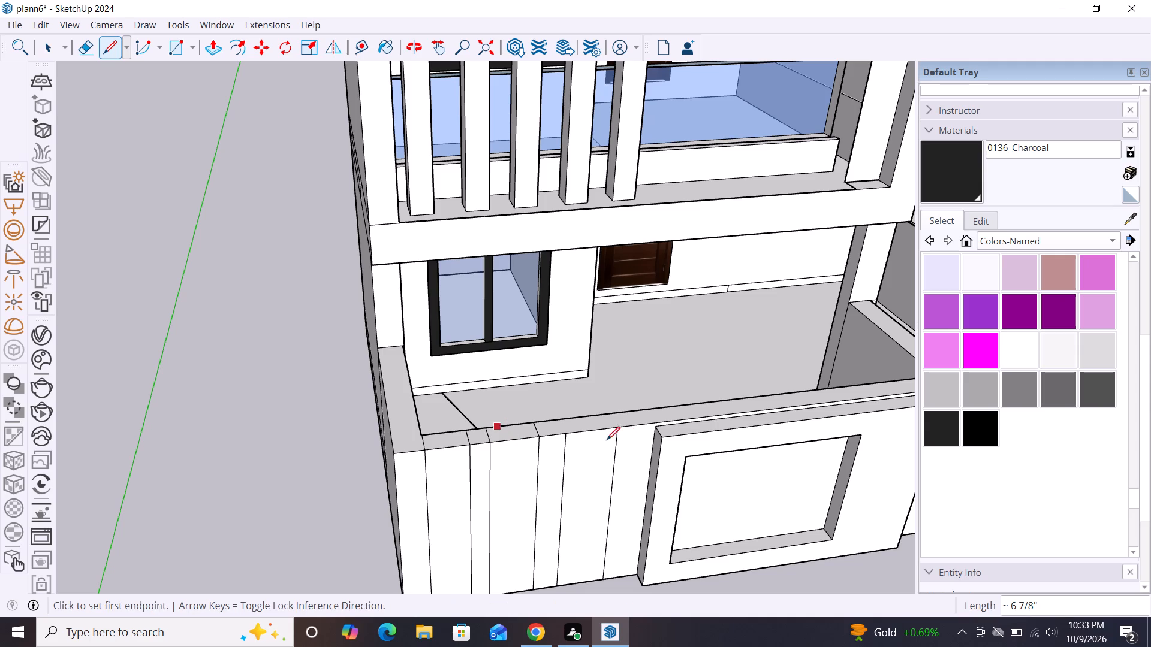
click(619, 430)
click(614, 412)
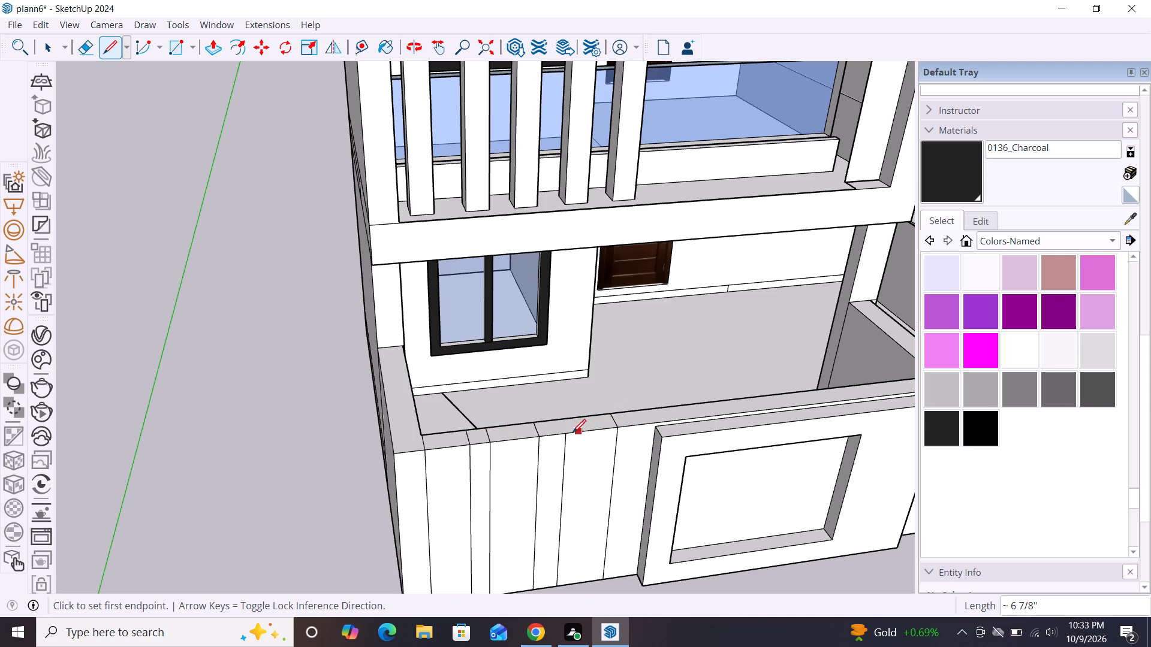
click(571, 433)
click(567, 422)
key(space)
Push/Pull the strip farthest from the driveway about 3 1/4" outward and raise its top about 2 7/16".
scroll(530, 392, down, 8)
middle_drag(581, 494, 577, 421)
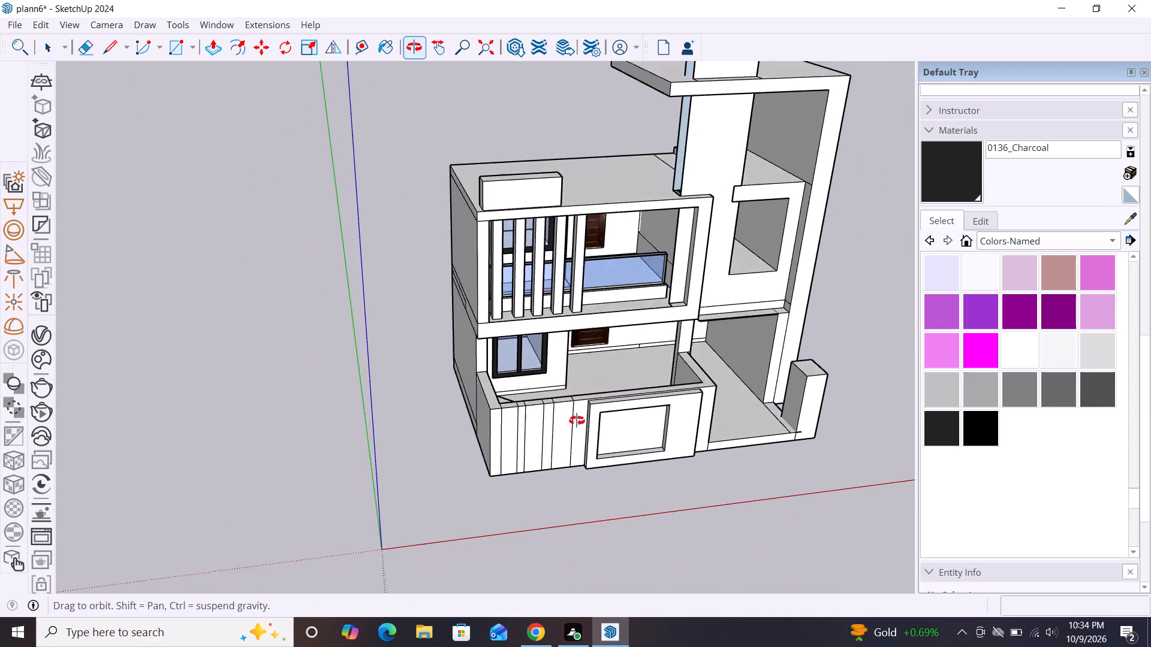
middle_drag(577, 421, 476, 399)
scroll(519, 441, up, 6)
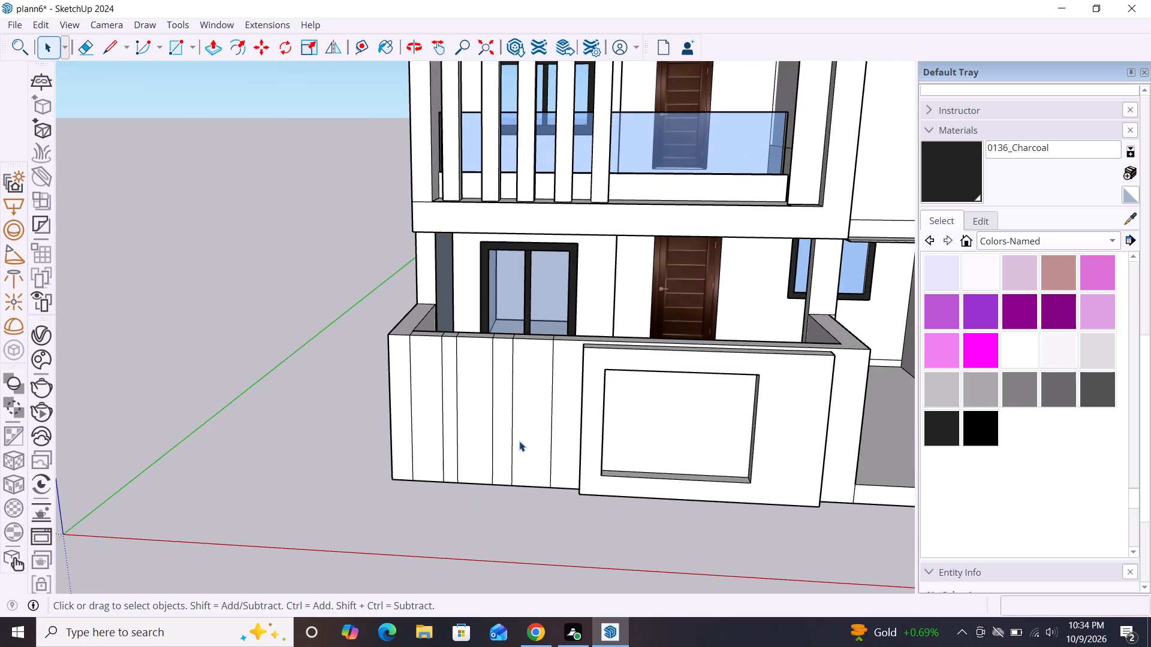
key(p)
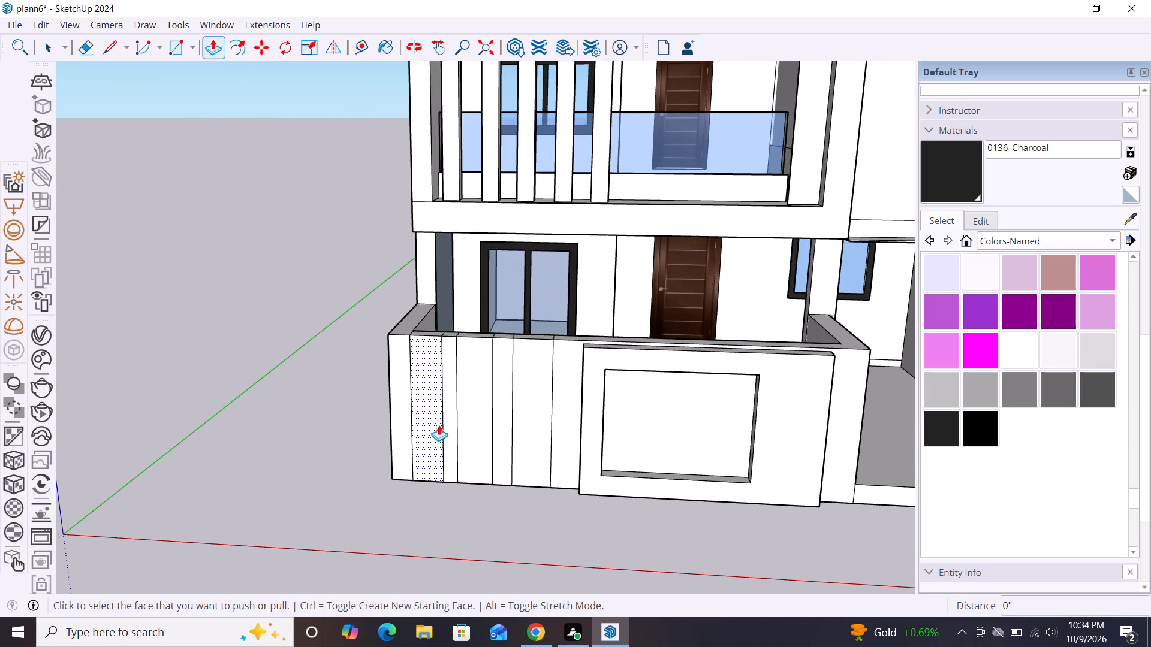
click(433, 426)
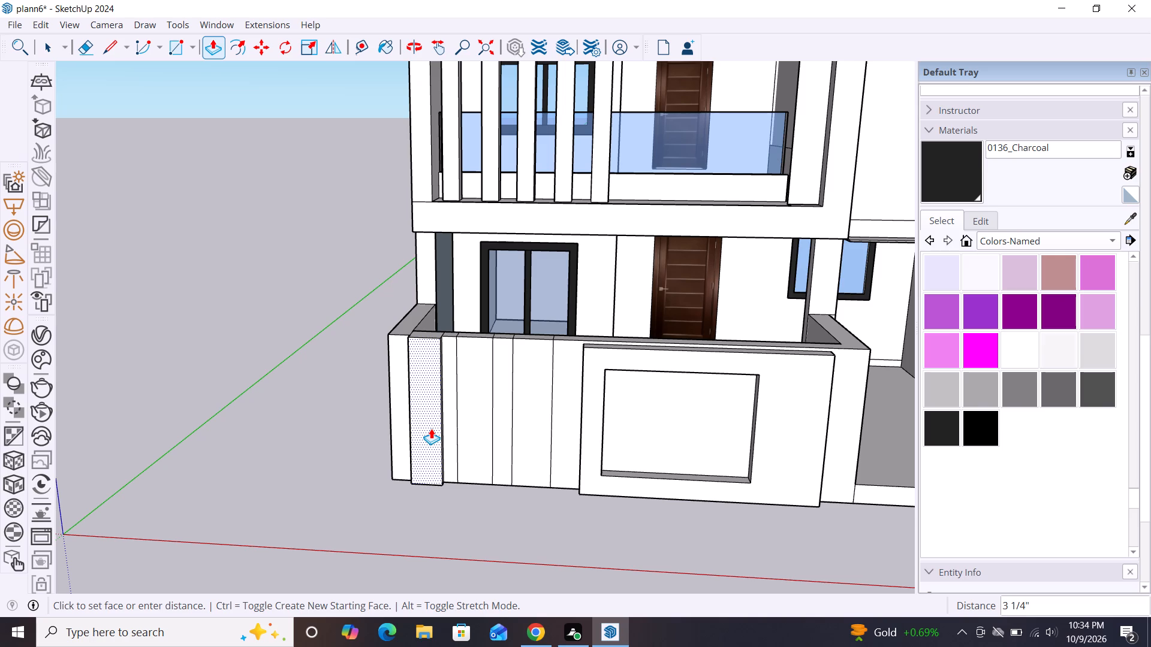
double_click(431, 428)
click(426, 334)
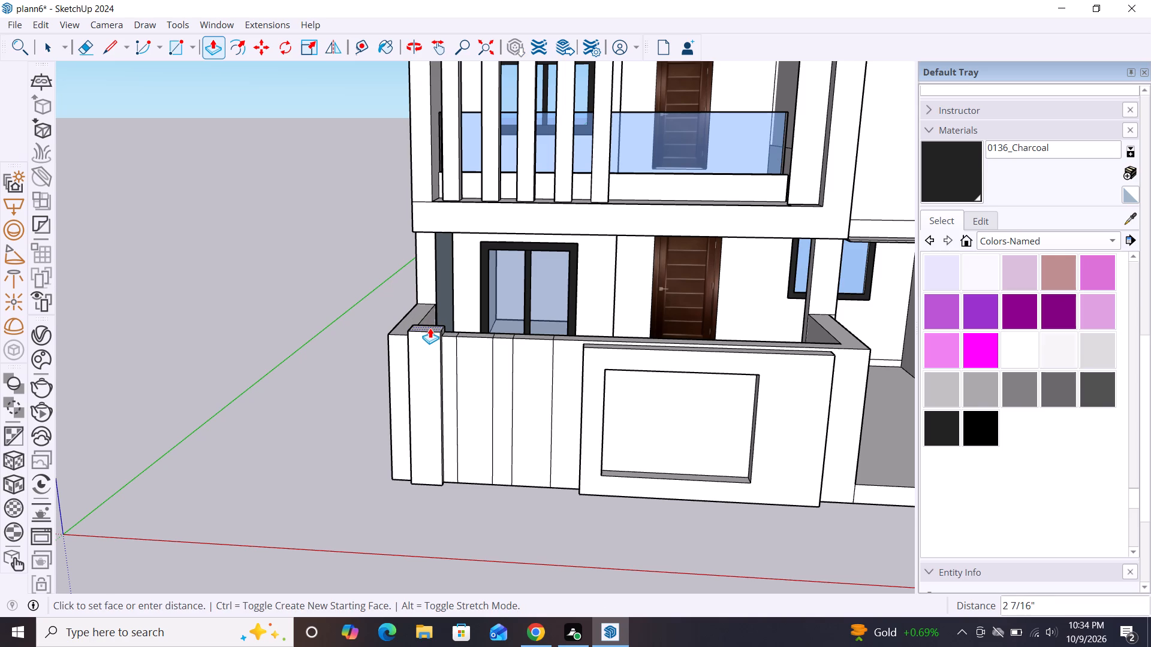
click(430, 328)
Push/Pull the other two strips outward 3 1/4" and raise their tops 2 7/16" to match the first strip.
click(483, 383)
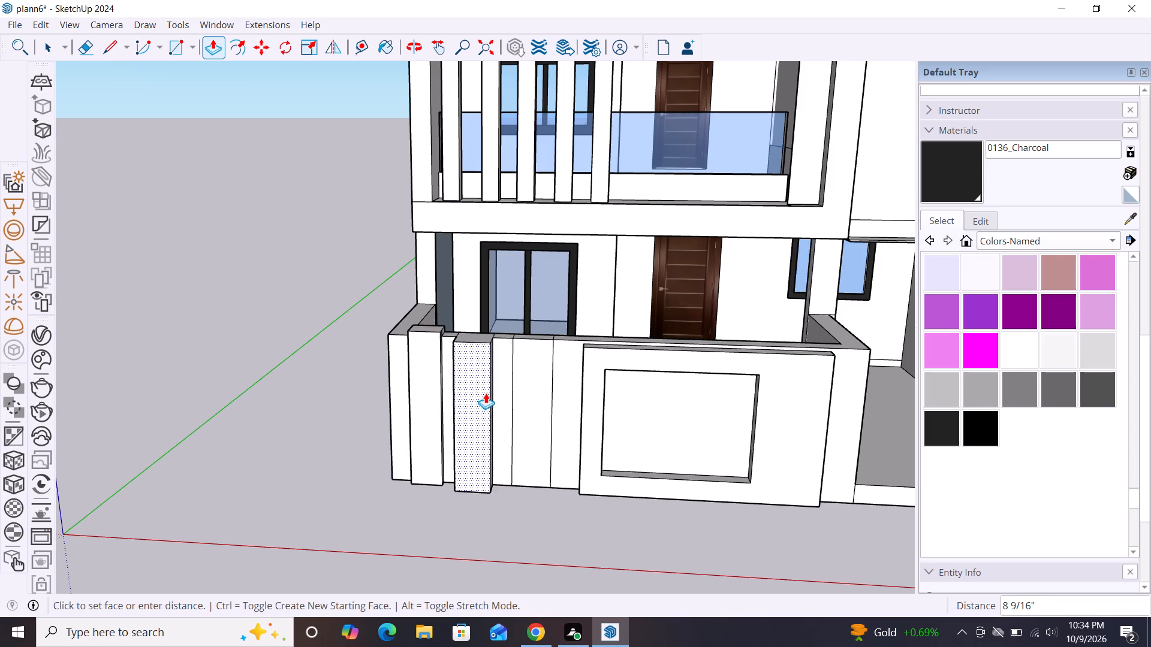
click(423, 385)
click(474, 336)
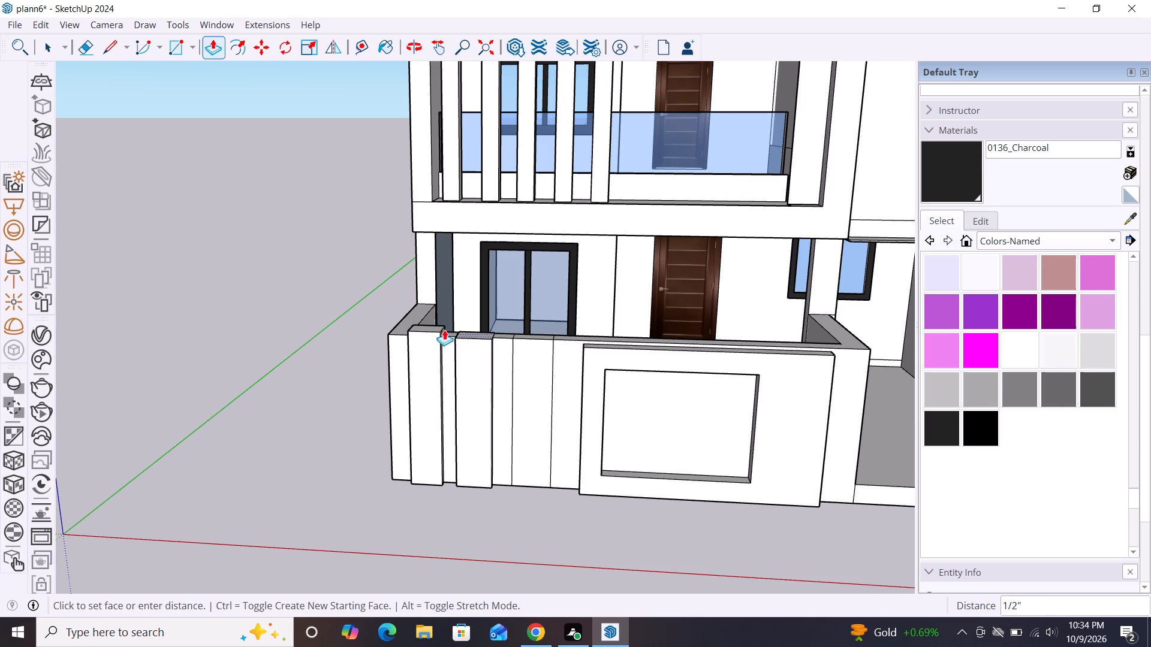
click(427, 325)
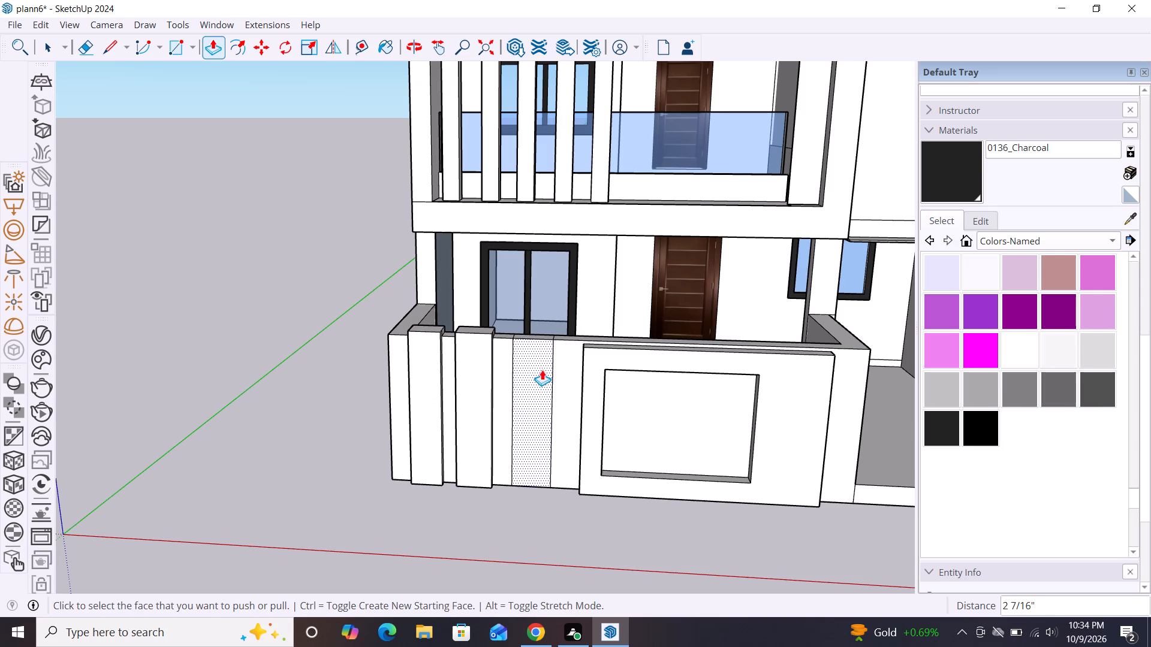
click(542, 370)
click(474, 368)
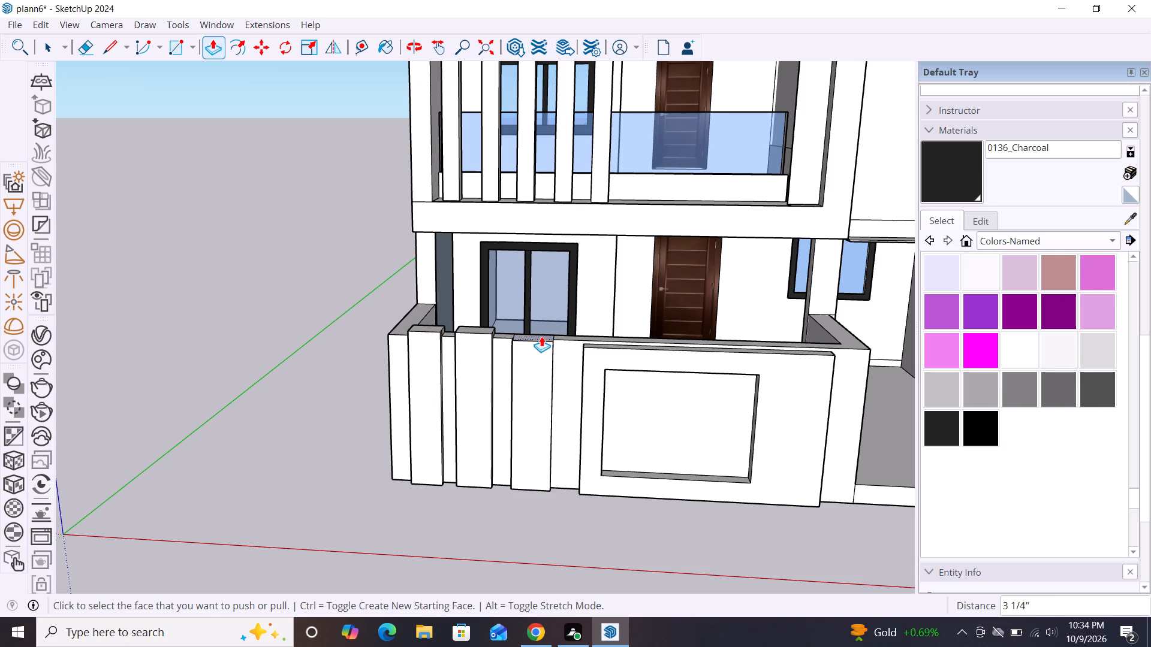
click(541, 336)
click(477, 326)
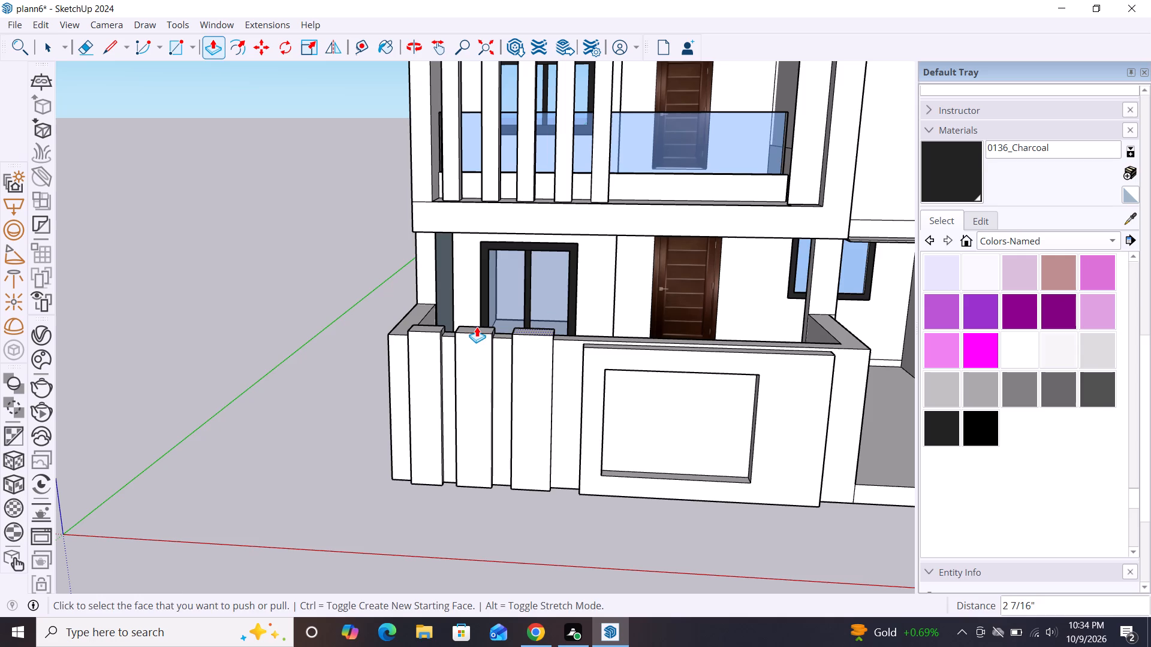
key(space)
scroll(501, 288, down, 6)
middle_drag(483, 425, 601, 387)
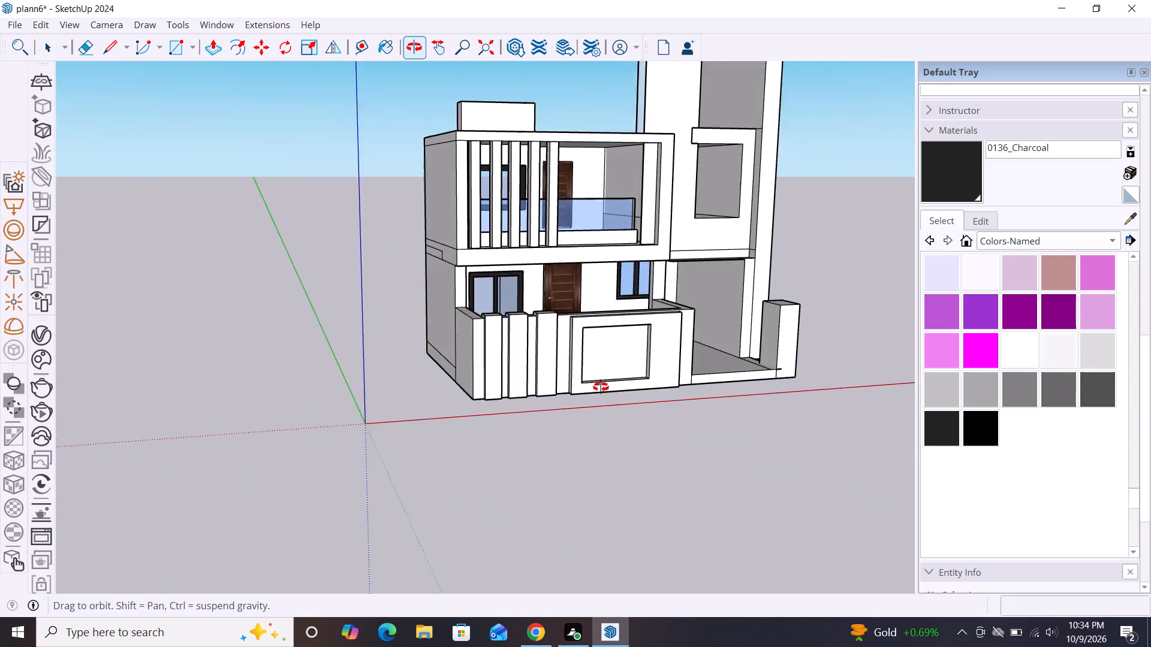
Undo the boundary wall strips' Push/Pull operations and the lines drawn across the wall's top.
middle_drag(601, 387, 504, 396)
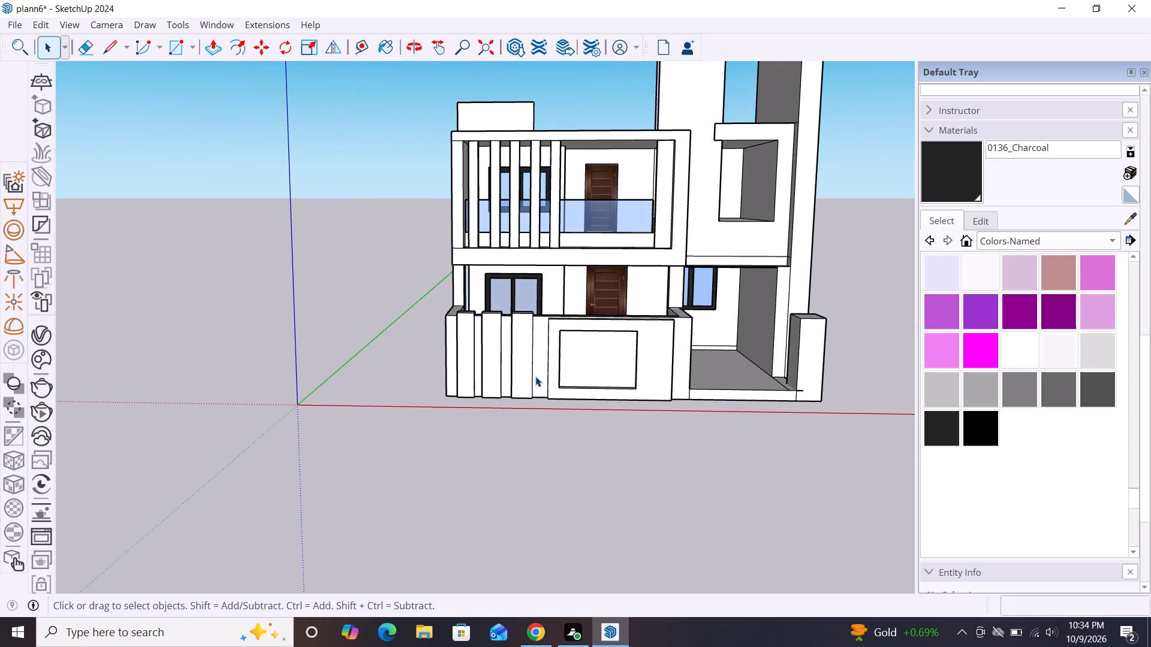
key(ctrl+z)
key(ctrl+z)
key(ctrl+z)
key(ctrl+z)
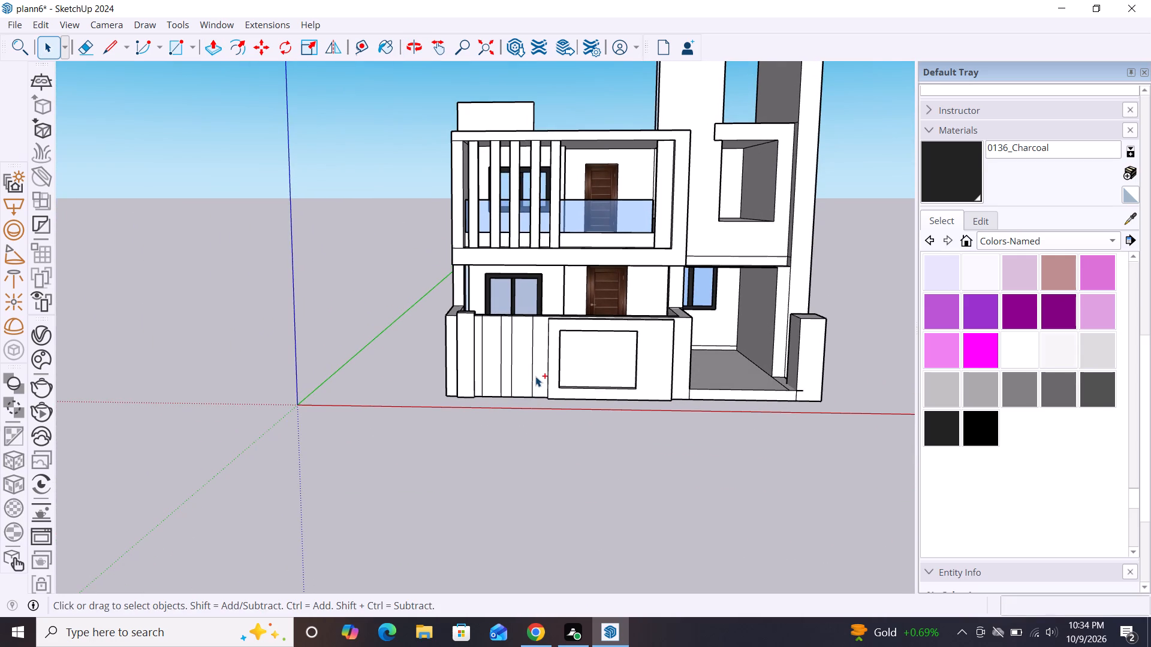
key(ctrl+z)
key(ctrl+z)
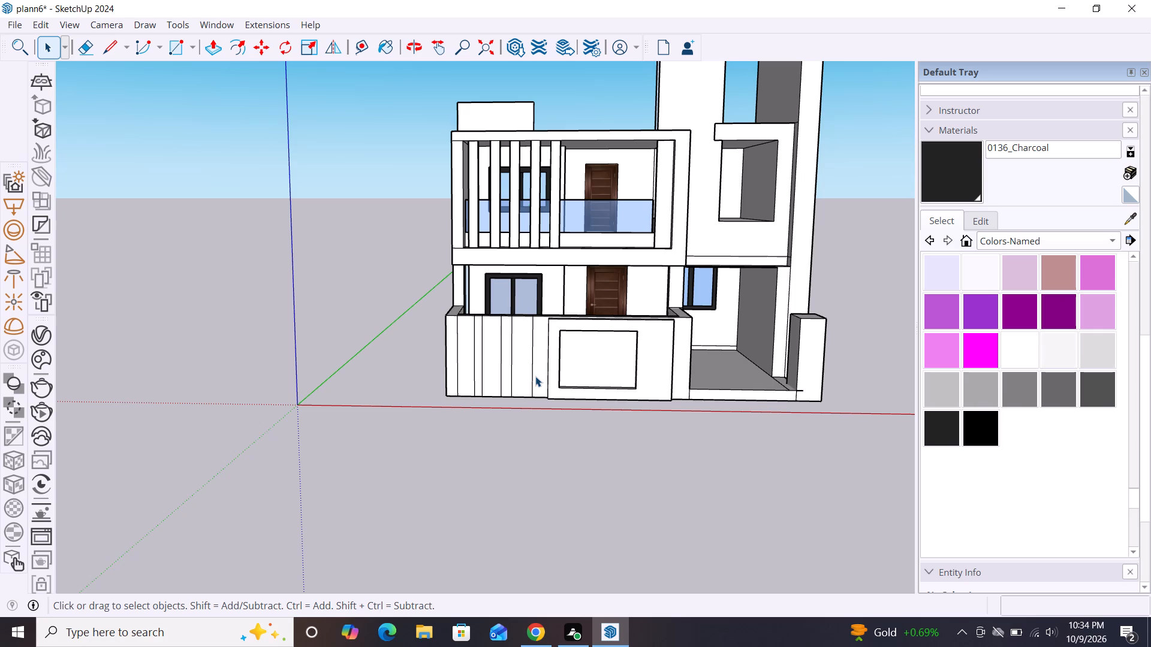
scroll(551, 375, up, 5)
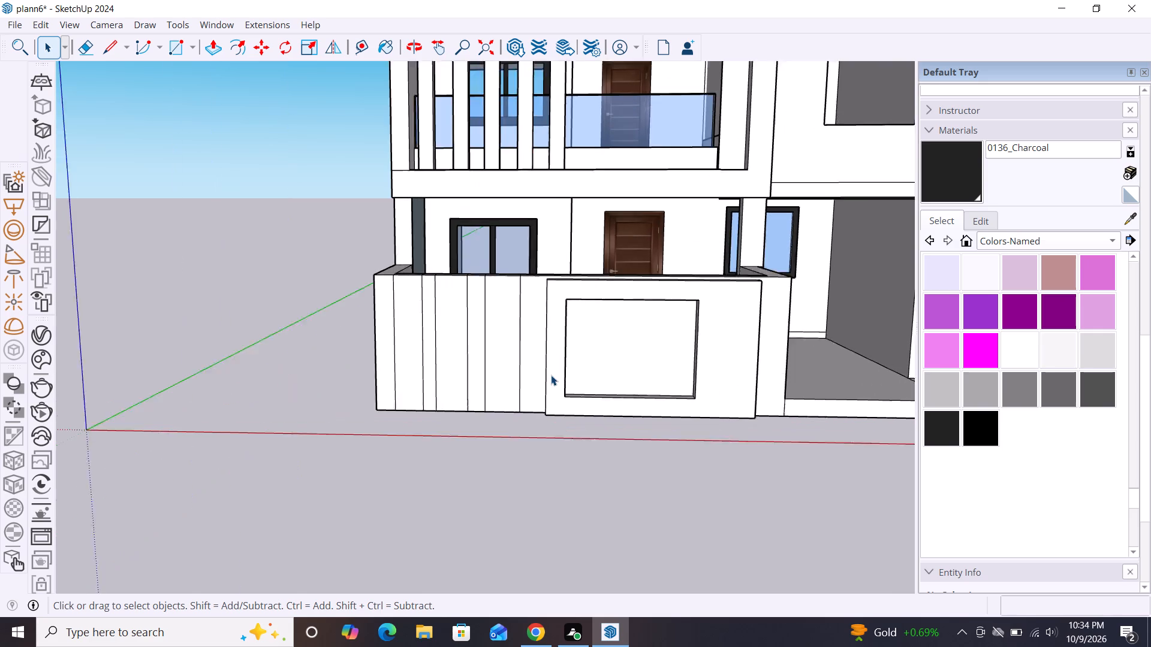
scroll(551, 375, up, 1)
key(ctrl+z)
key(ctrl+z)
key(ctrl+z)
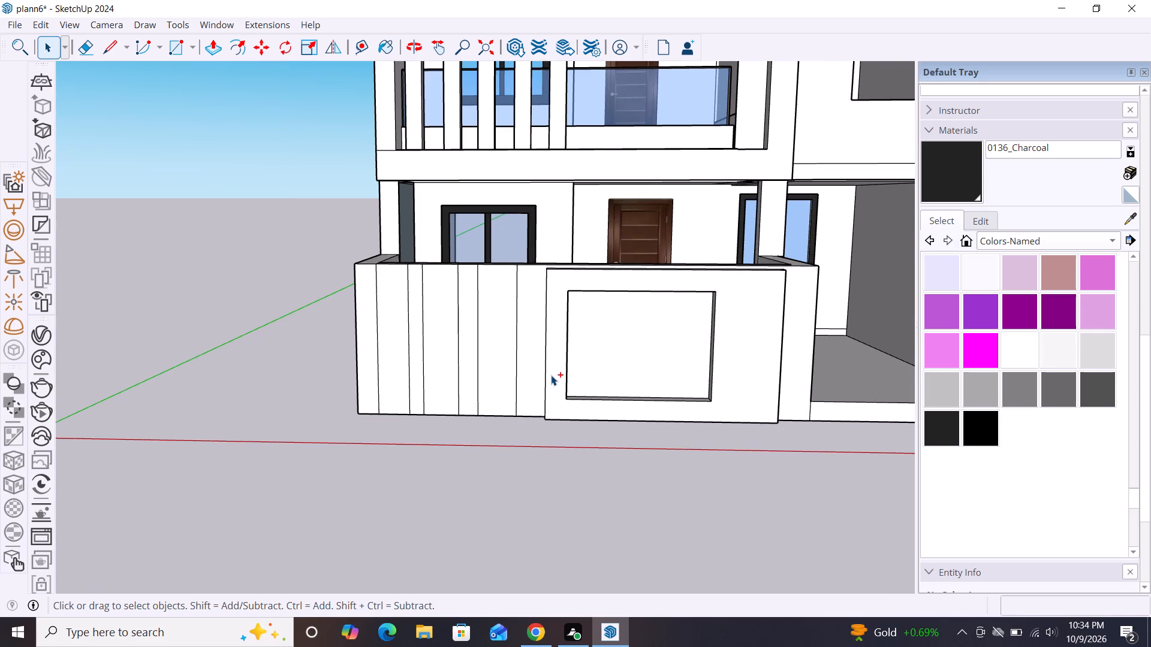
key(ctrl+z)
key(ctrl+z)
key(ctrl+z)
Undo the three vertical strip outlines so the boundary wall face beside the raised frame is plain.
scroll(494, 368, down, 8)
middle_drag(523, 350, 535, 445)
scroll(525, 337, up, 3)
key(space)
key(space)
key(space)
key(space)
key(space)
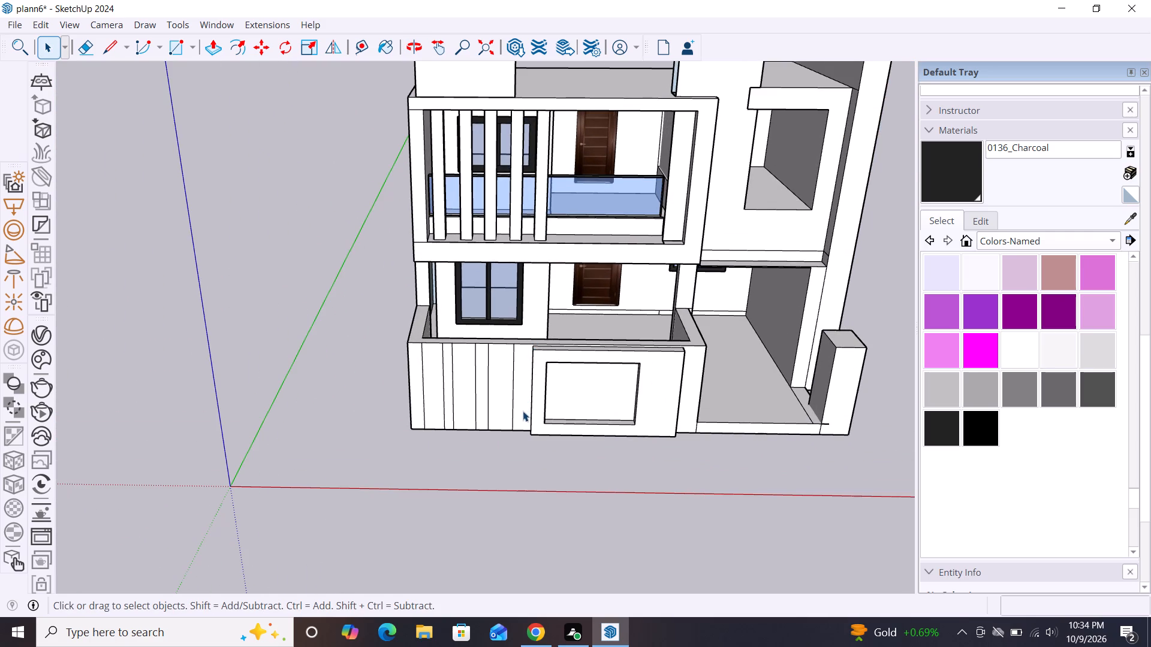
key(ctrl+z)
key(ctrl+z)
ctrl+triple_click(527, 462)
key(ctrl+z)
key(ctrl+z)
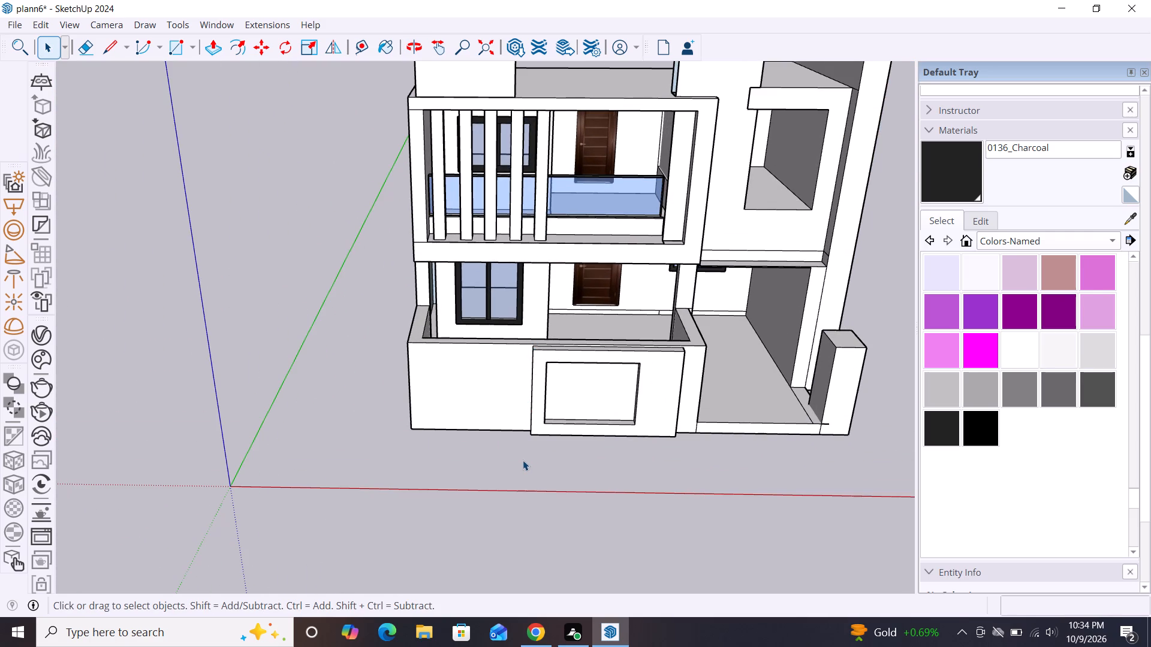
Draw two full-height strip rectangles on the boundary wall face, about 7 1/2" and 8 9/16" wide by 5' 1 3/4", starting farthest from the driveway.
key(r)
scroll(453, 358, up, 8)
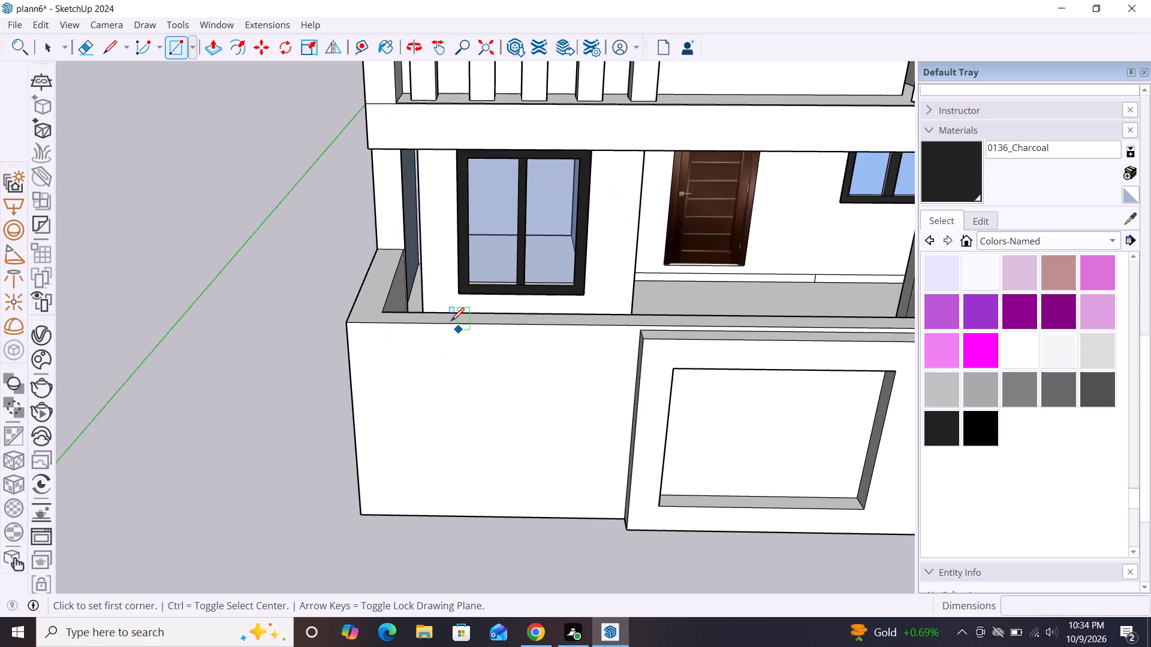
click(394, 325)
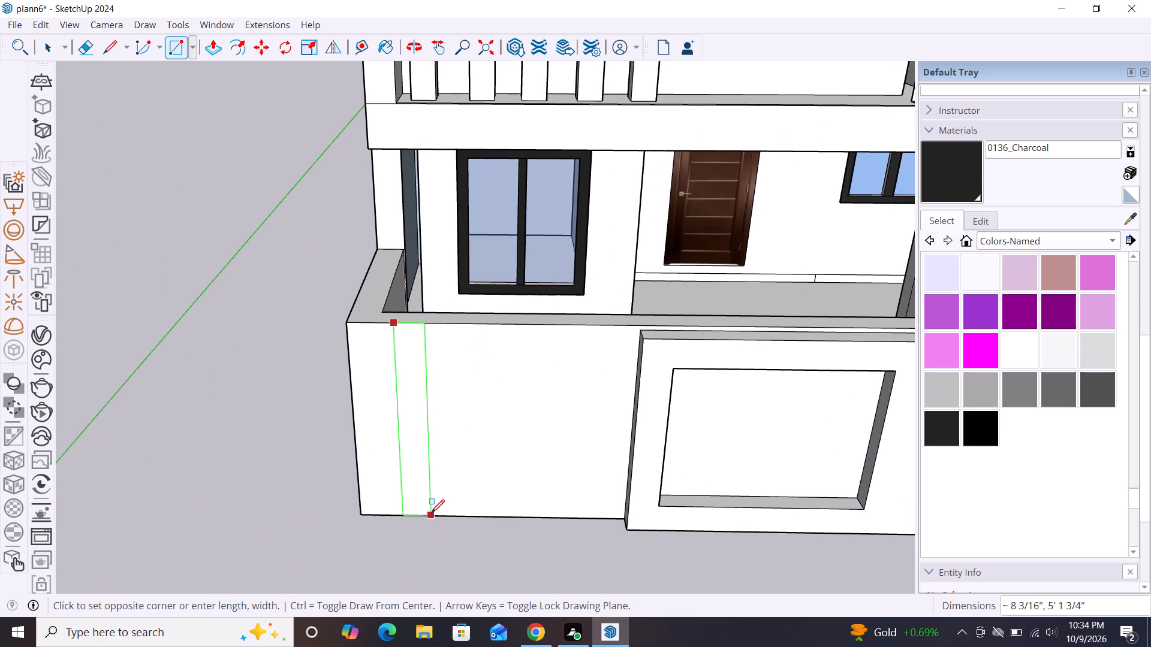
click(429, 512)
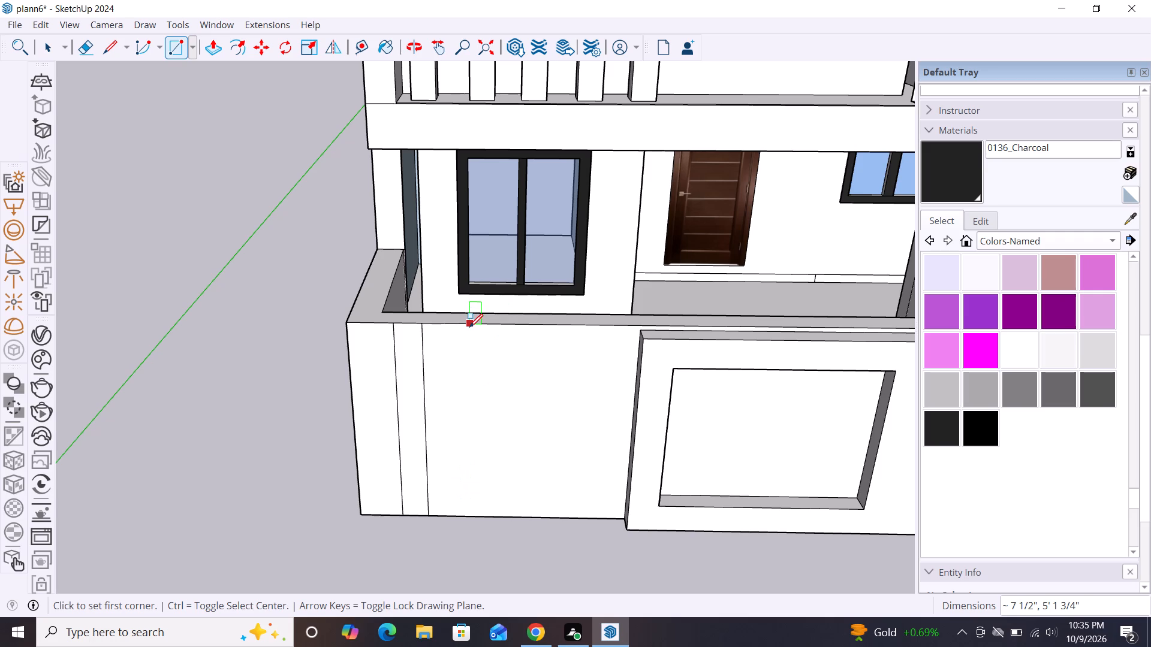
click(469, 327)
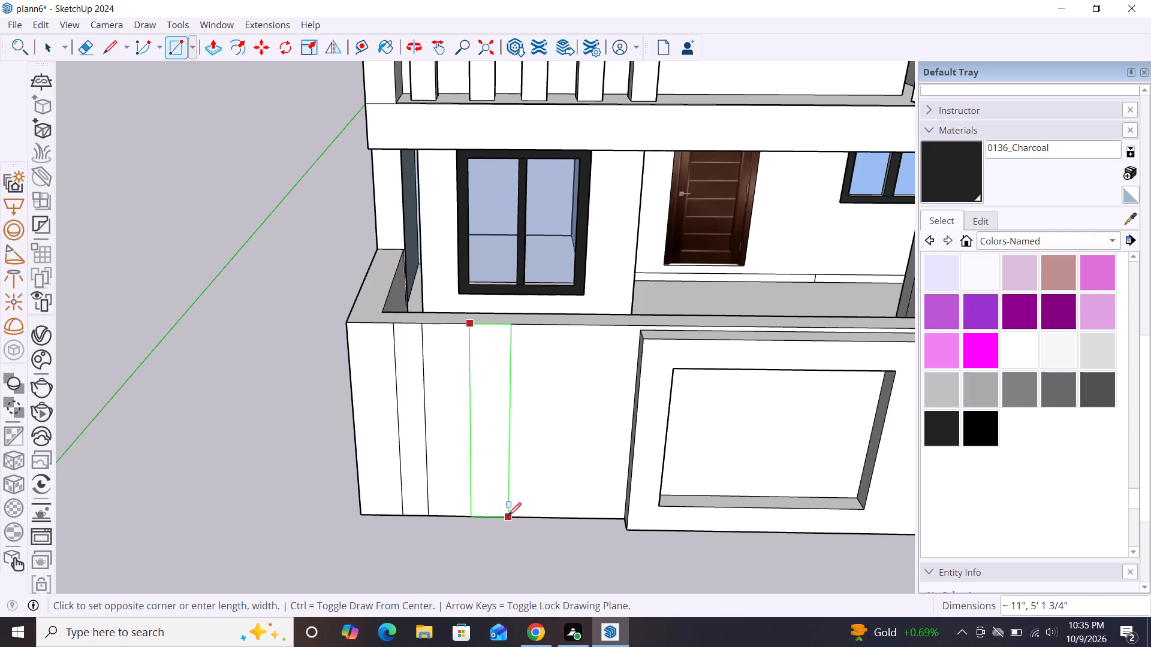
click(501, 516)
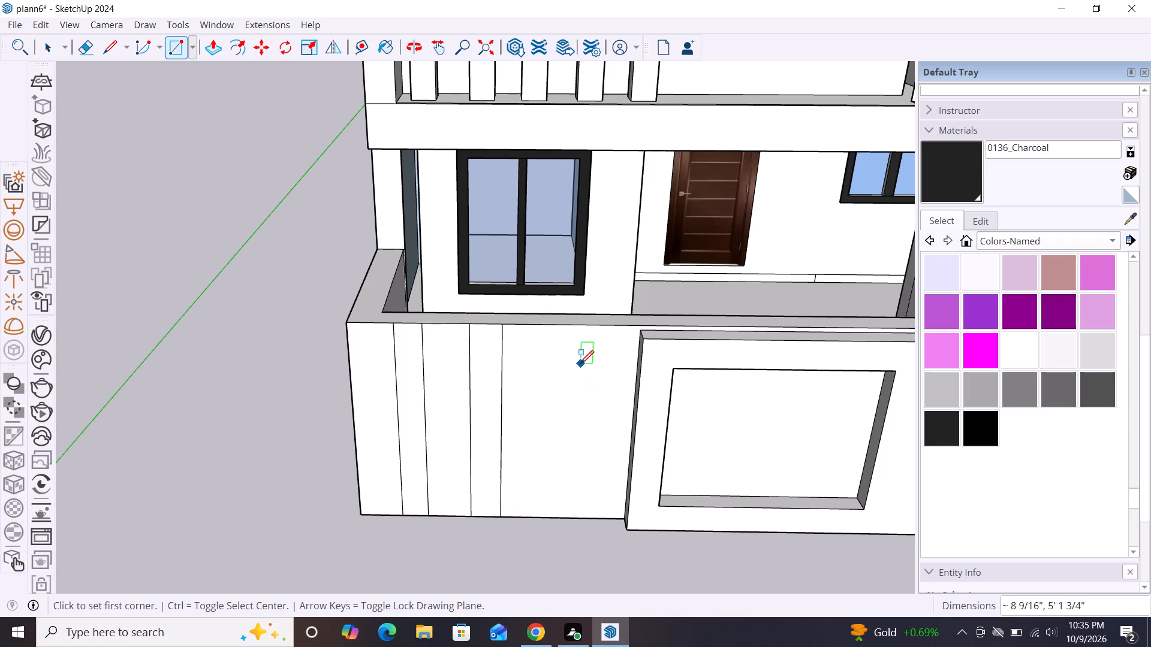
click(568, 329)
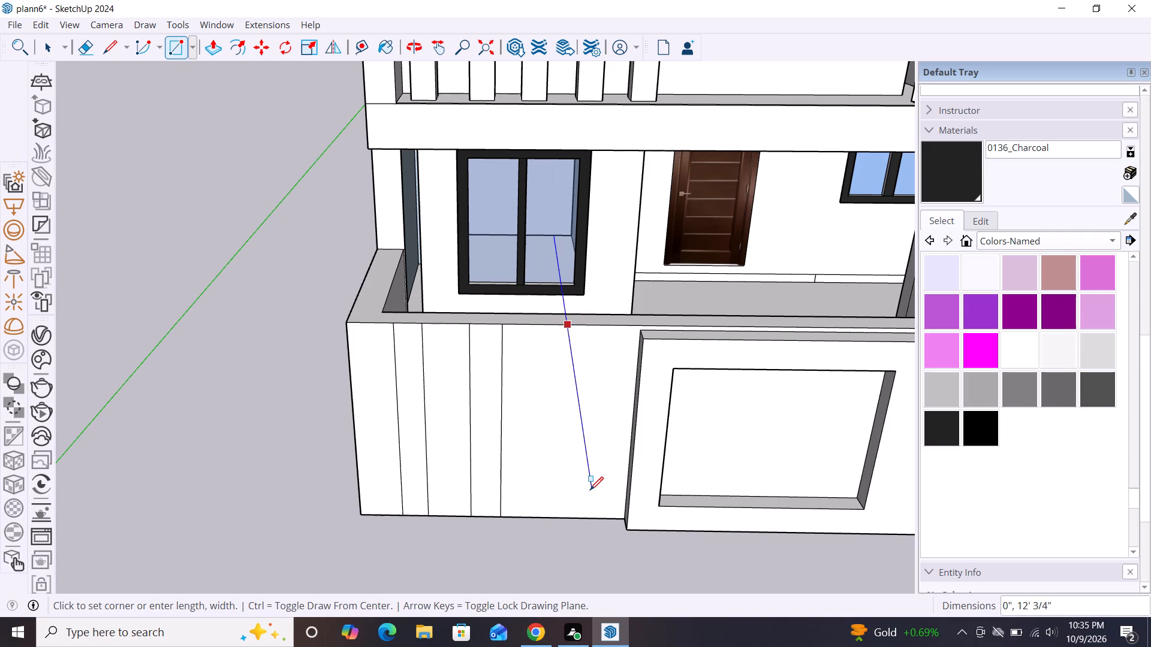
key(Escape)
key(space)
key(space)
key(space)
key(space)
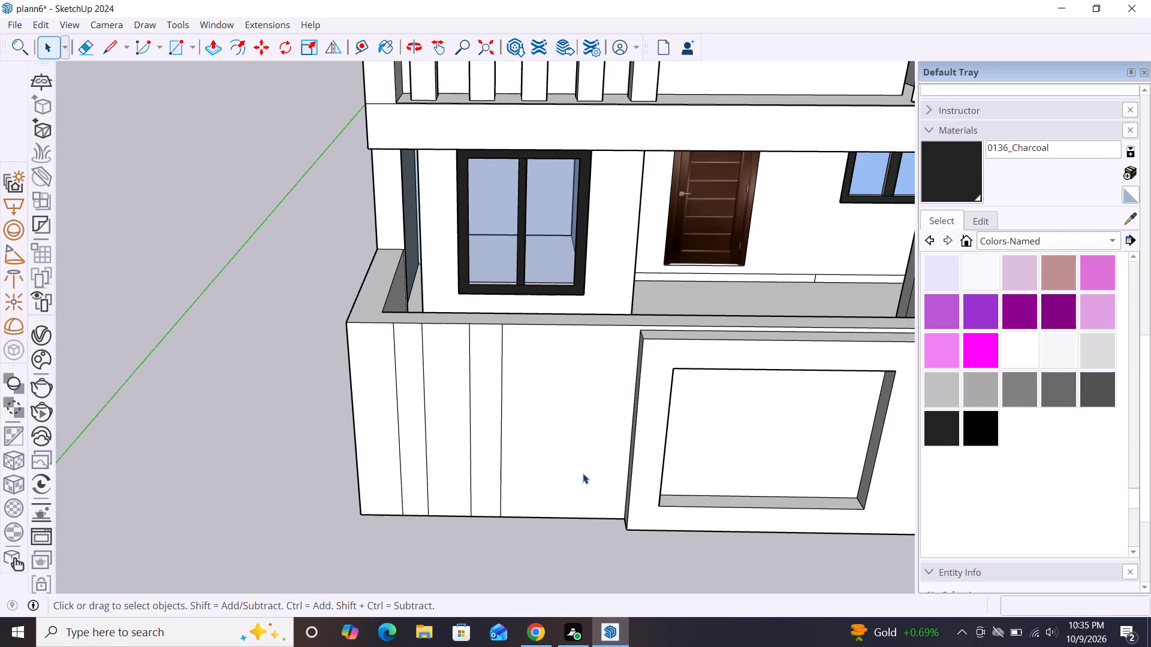
Draw a third full-height strip rectangle on the boundary wall face, between the second strip and the raised frame, about 5' 1 3/4" tall.
key(r)
click(559, 328)
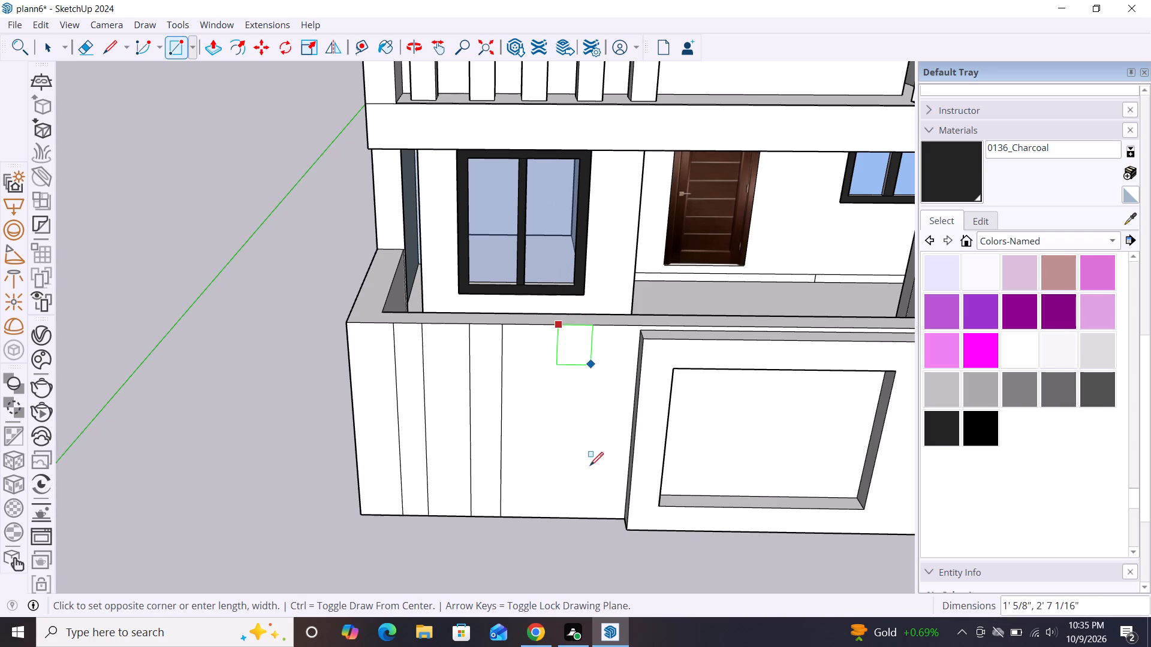
click(581, 517)
key(space)
Draw two lines about 6 7/8" long across the boundary wall's top at both edges of the strip farthest from the driveway.
scroll(607, 309, down, 4)
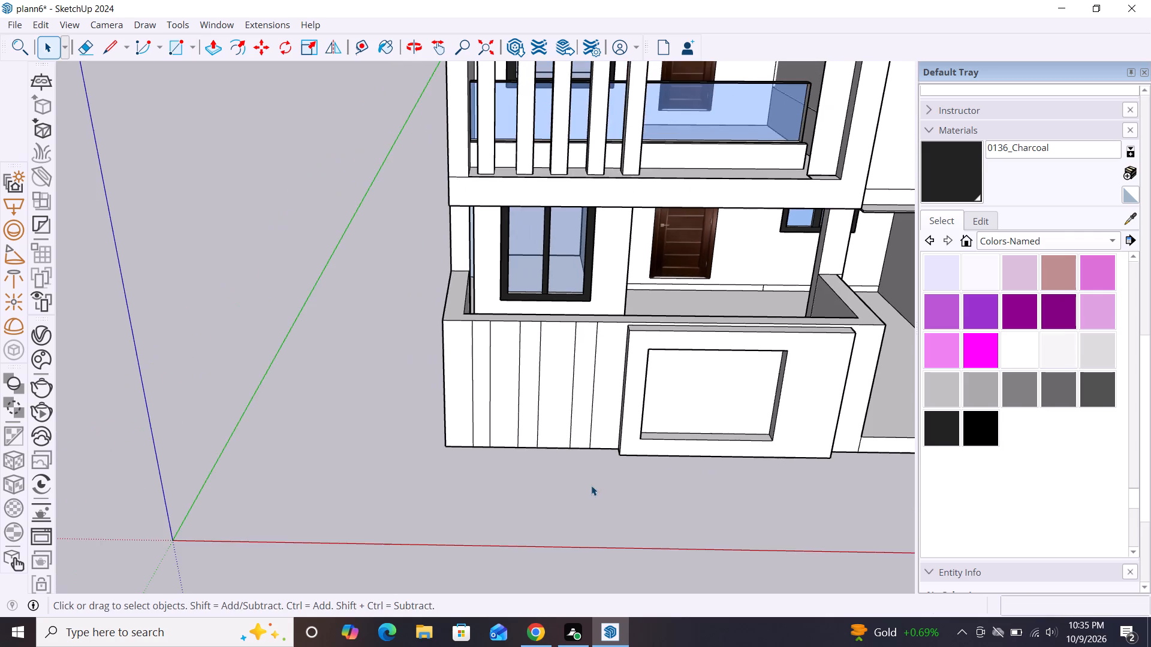
middle_drag(590, 491, 567, 422)
middle_drag(474, 284, 481, 345)
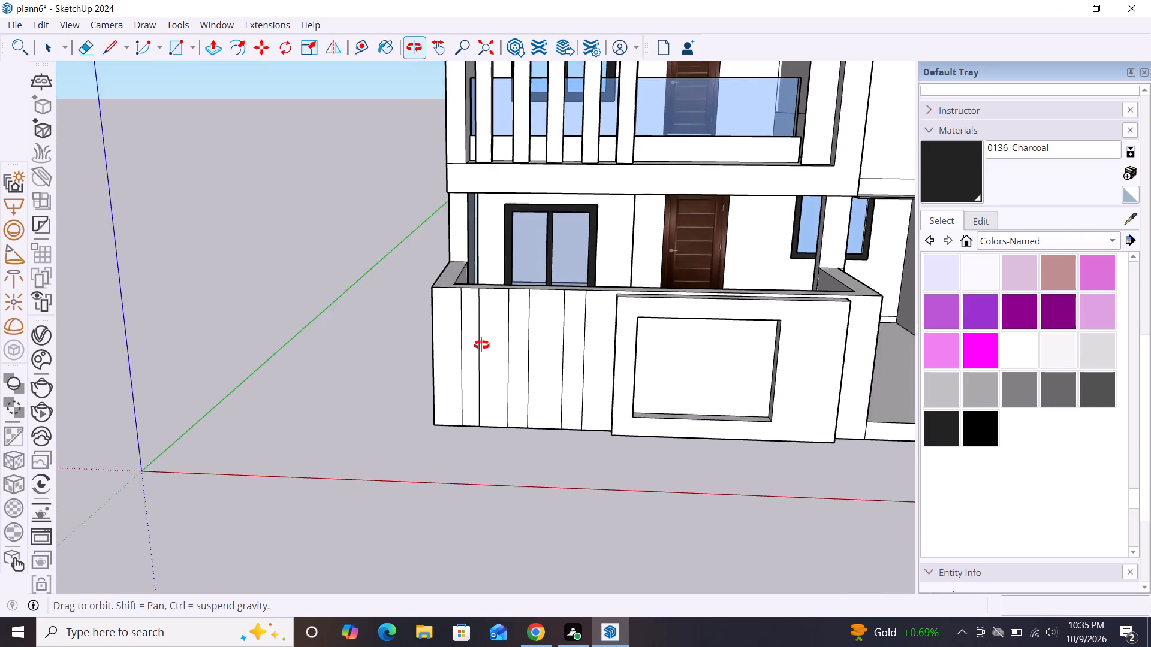
middle_drag(481, 345, 489, 405)
scroll(503, 341, up, 5)
key(l)
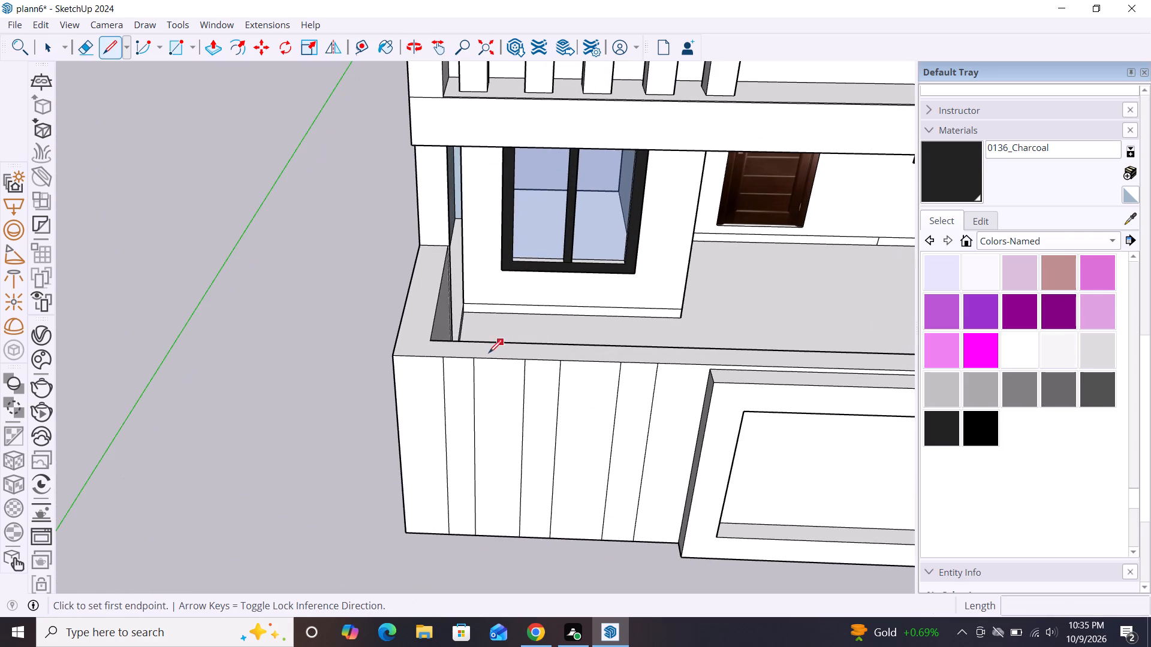
click(472, 359)
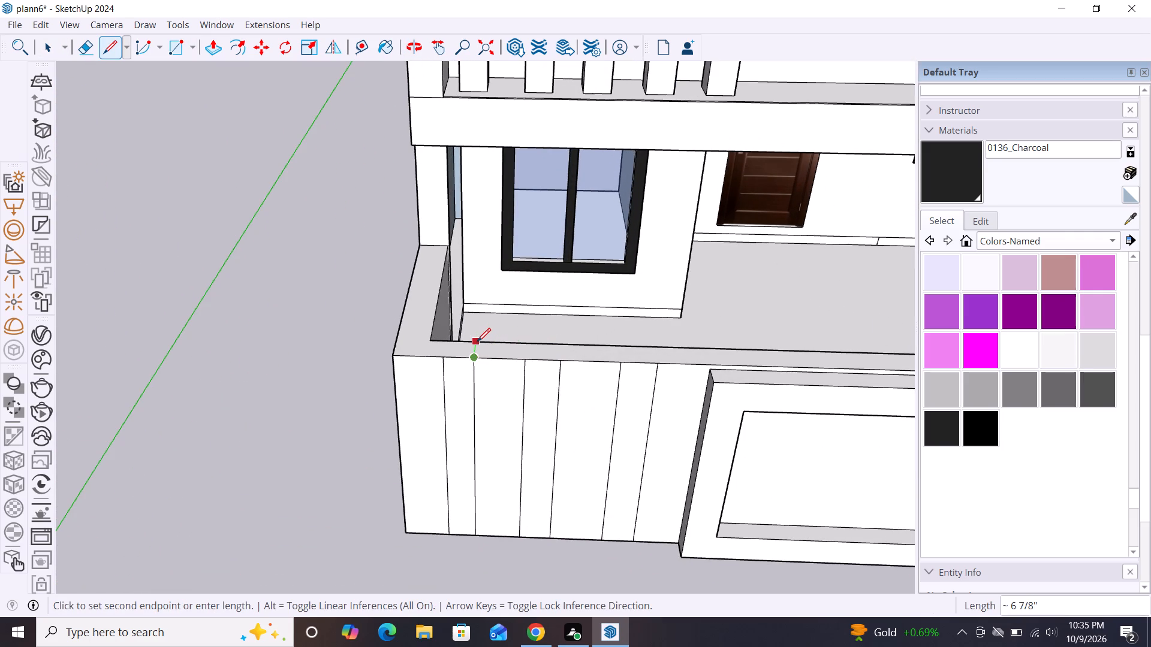
click(477, 341)
click(442, 361)
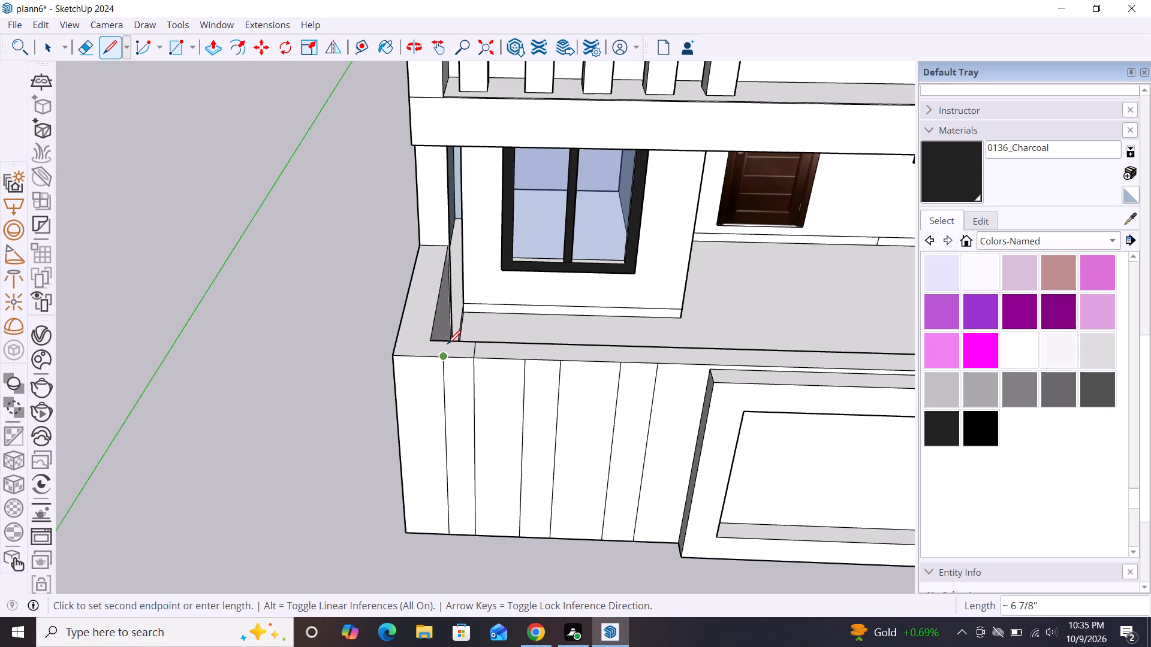
click(447, 342)
Draw lines about 6 7/8" long across the boundary wall's top at both edges of the middle strip and the strip nearest the frame.
double_click(562, 362)
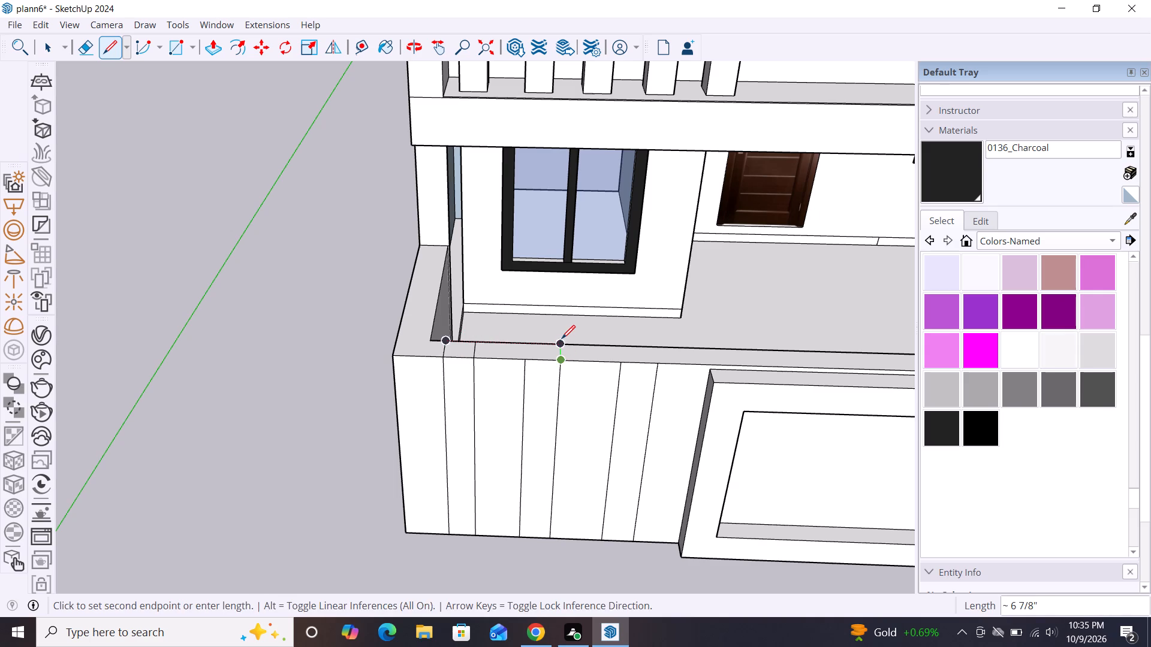
click(562, 340)
click(528, 359)
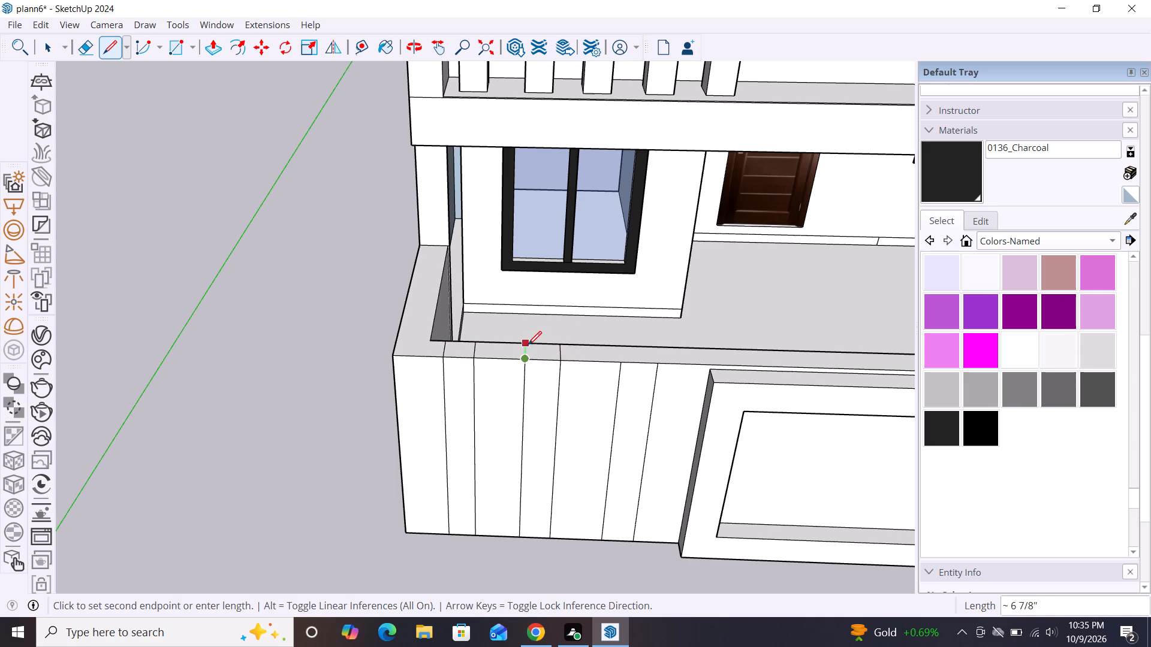
click(528, 344)
click(656, 366)
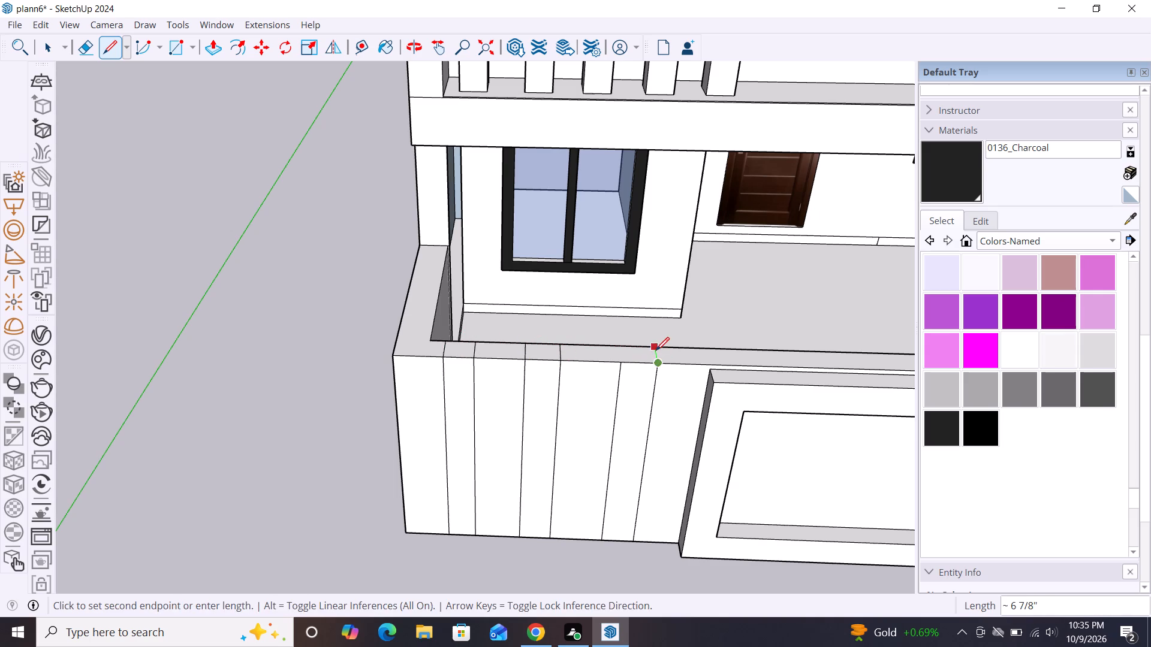
click(655, 349)
click(620, 365)
click(616, 346)
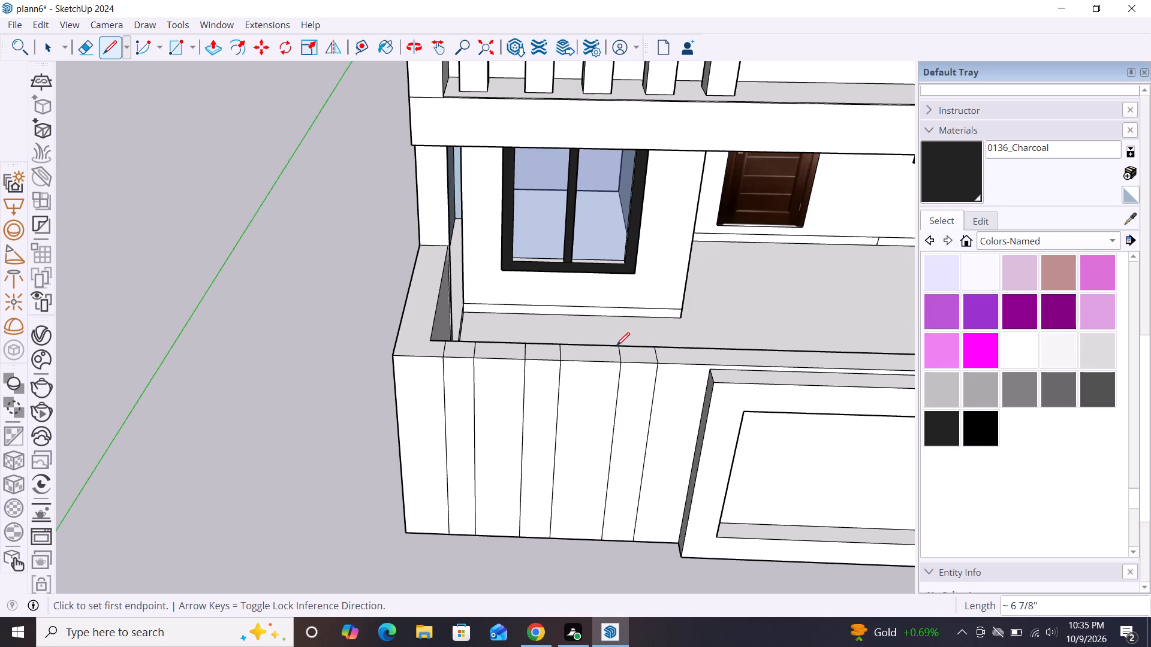
key(space)
Push/Pull the strip nearest the raised frame about 4 15/16" outward and raise its top about 3 5/16".
scroll(553, 279, down, 4)
middle_drag(664, 442, 643, 301)
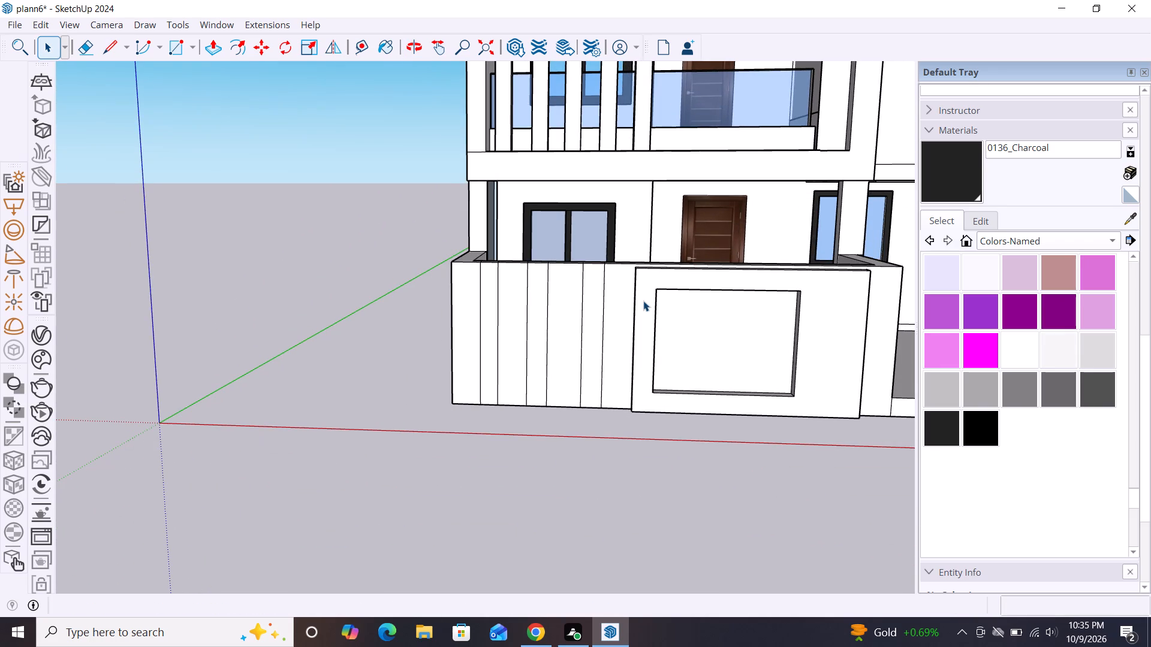
key(p)
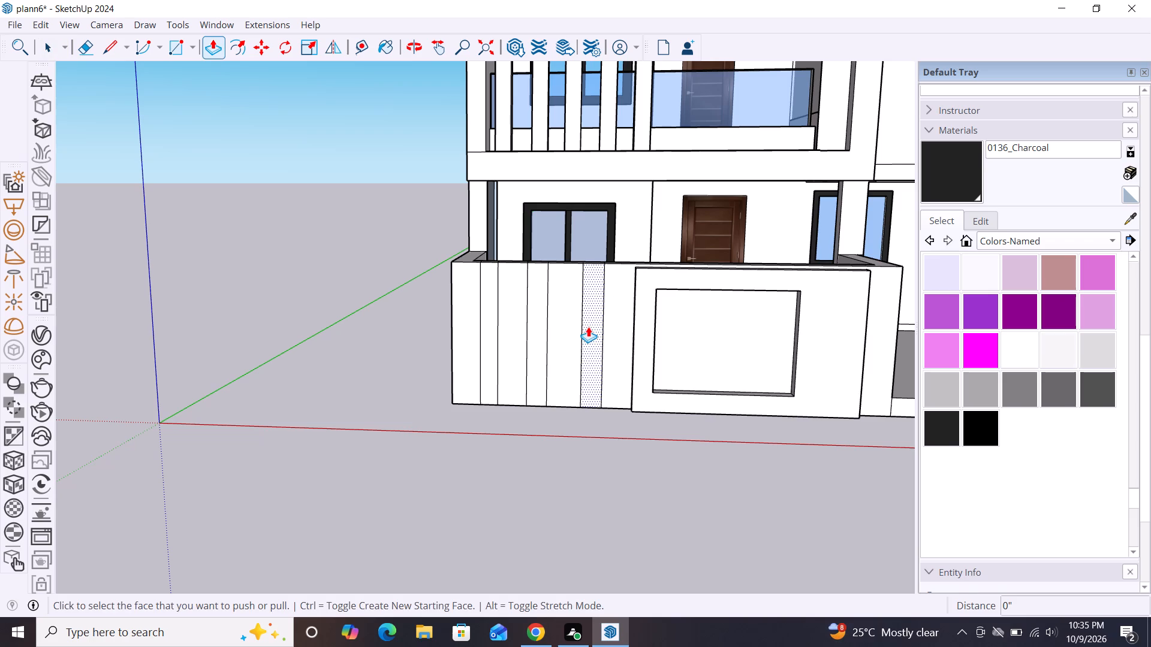
click(588, 326)
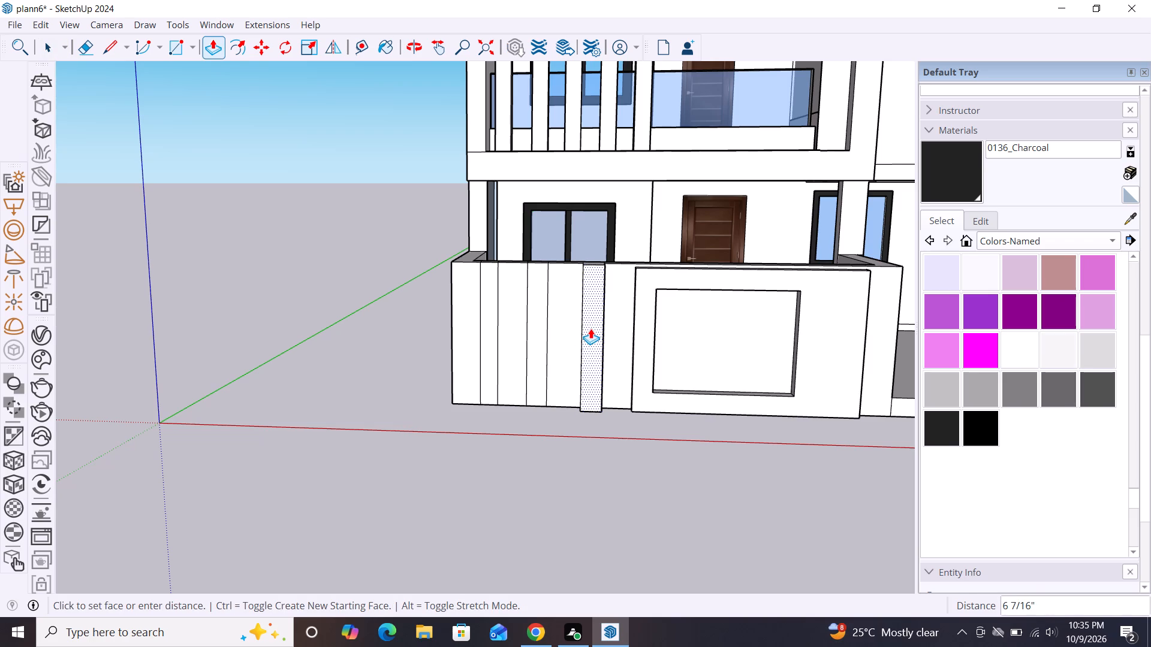
click(591, 328)
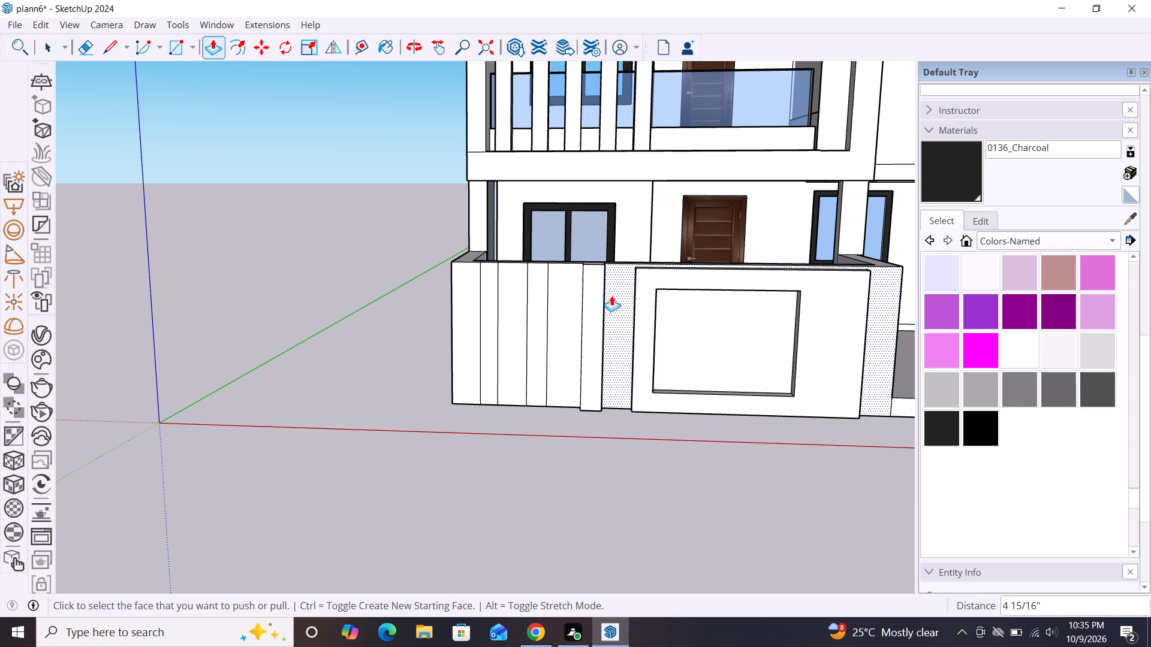
click(594, 262)
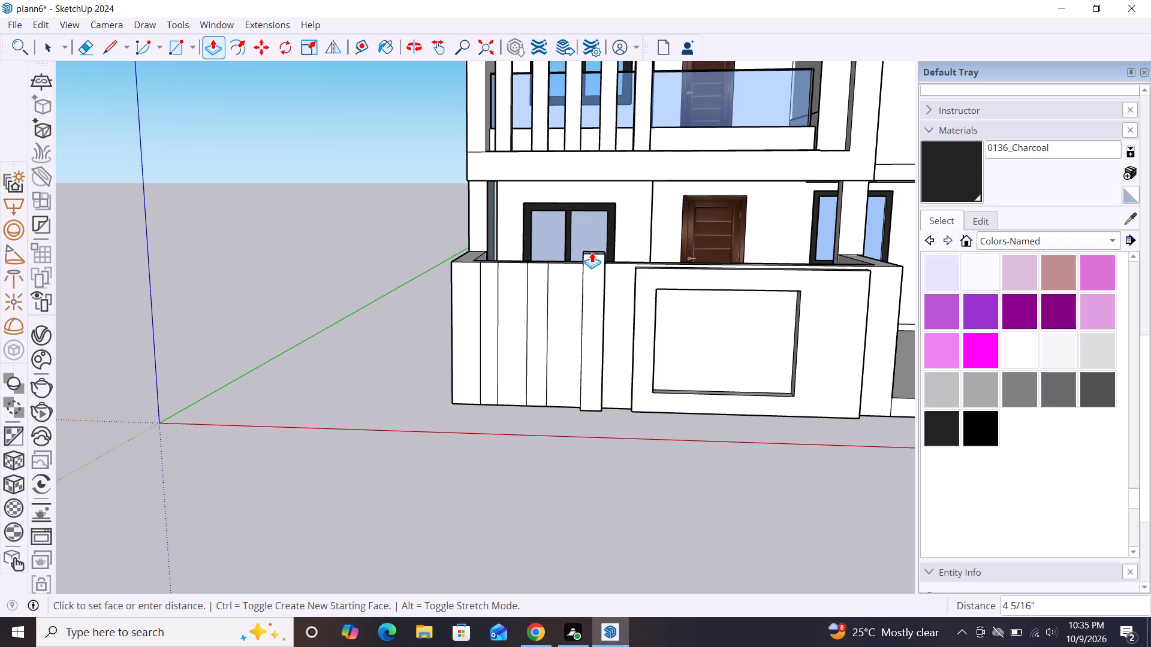
click(594, 255)
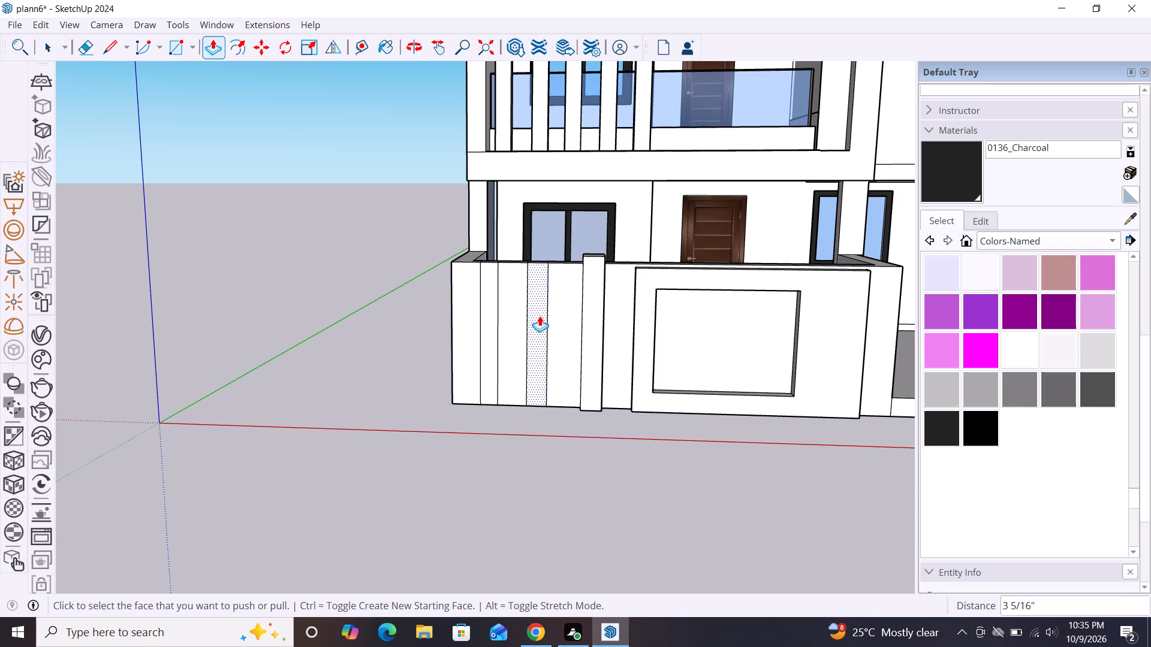
Push/Pull the middle strip outward 4 15/16" and raise its top to match the strip nearest the frame.
click(540, 316)
click(595, 323)
scroll(578, 375, down, 2)
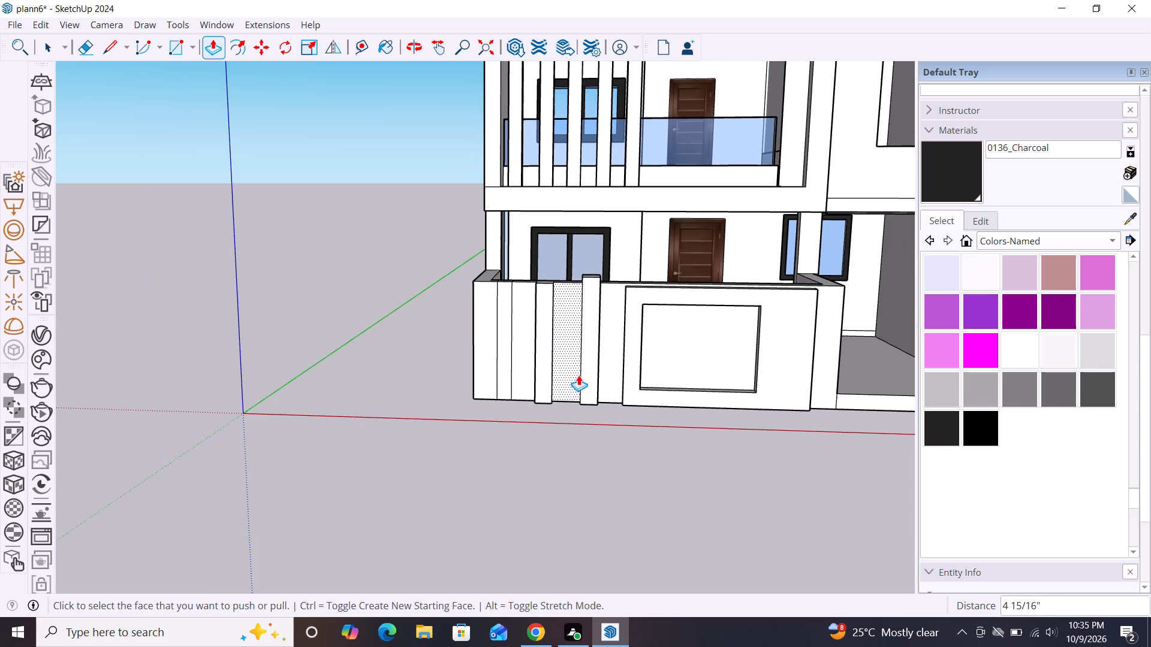
middle_drag(578, 375, 584, 464)
click(544, 321)
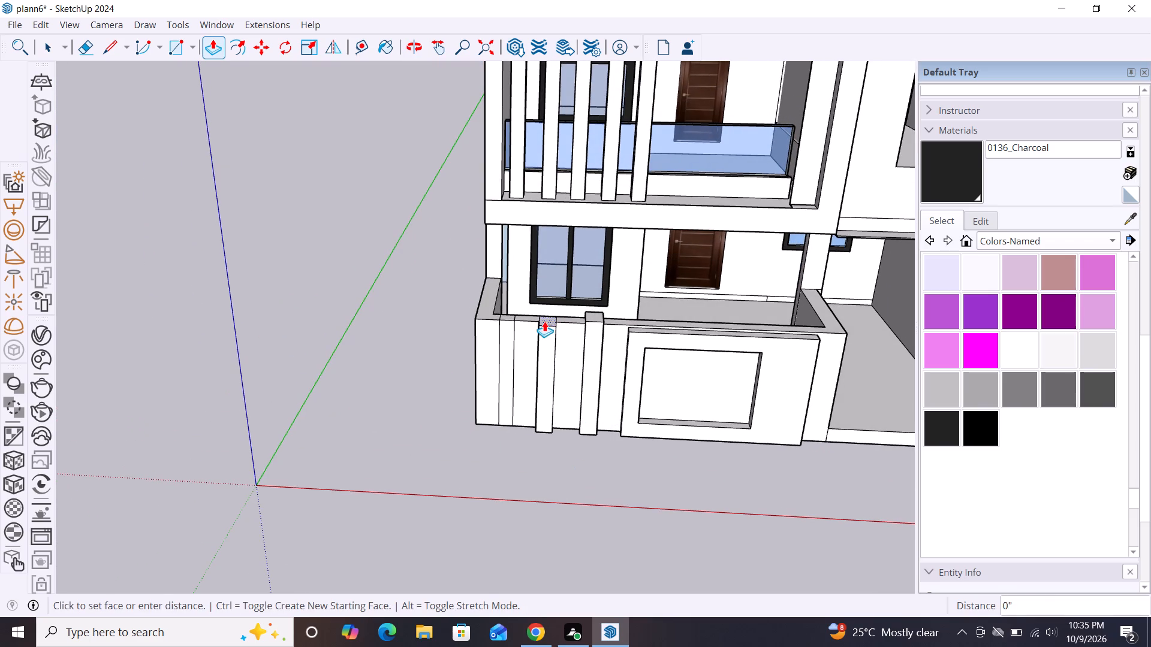
click(594, 315)
Push/Pull the strip farthest from the driveway outward and raise its top to match the middle strip.
click(503, 358)
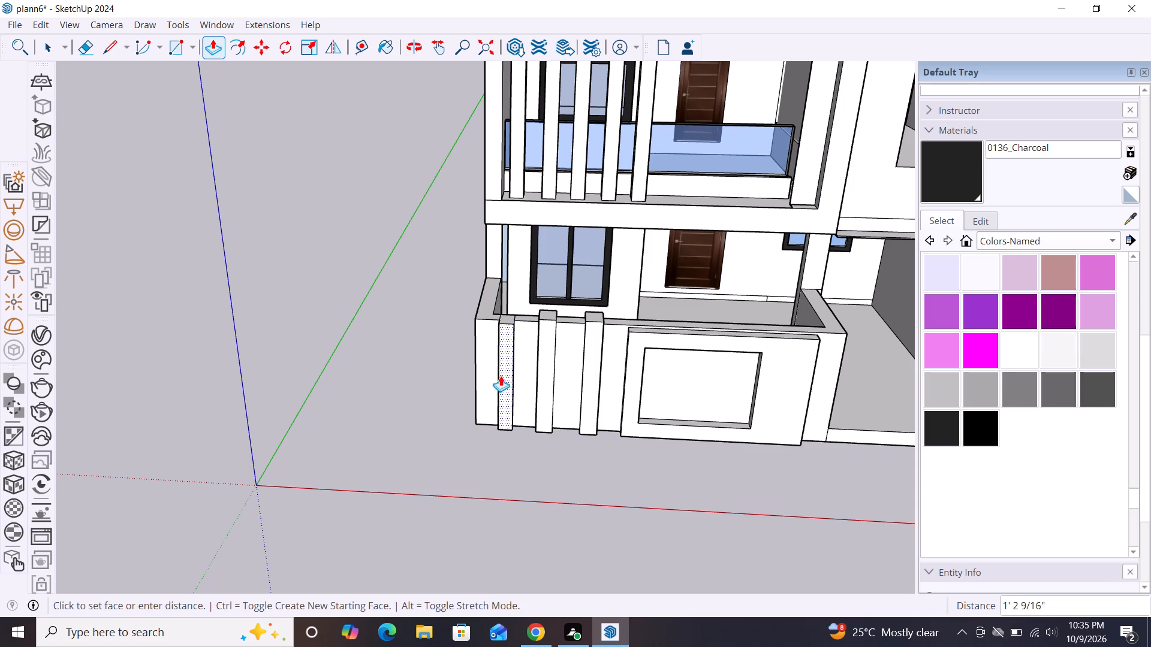
click(554, 371)
click(507, 316)
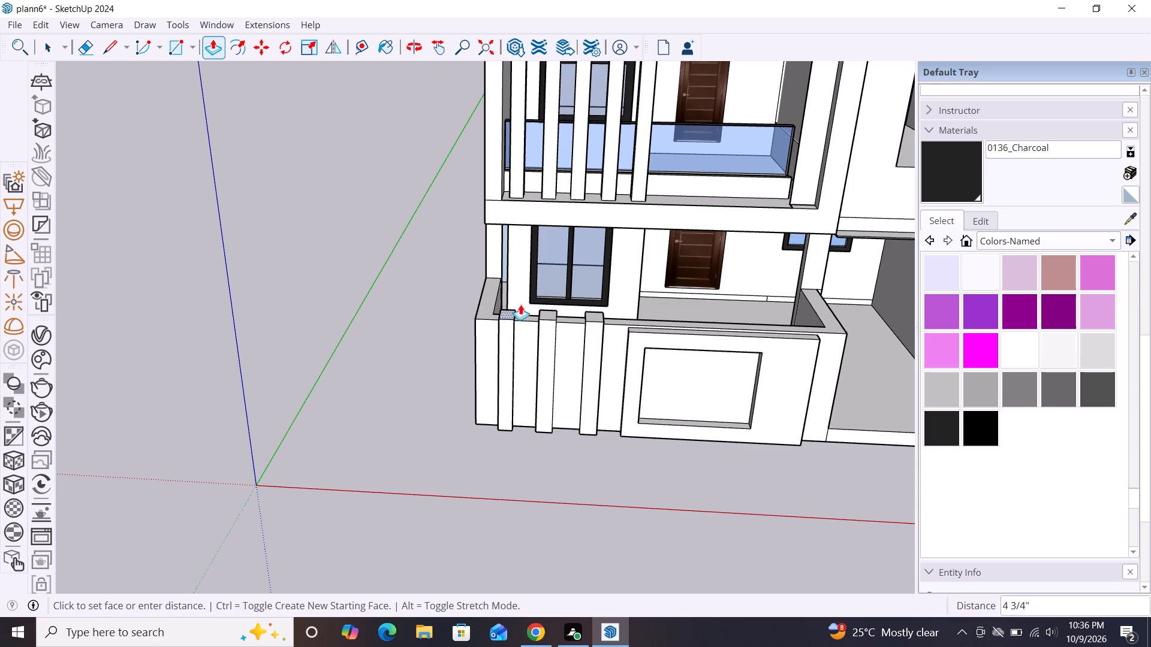
click(557, 313)
key(space)
Examine the boundary wall's projecting strips and raised frame against the house front from several angles and distances.
scroll(562, 361, down, 3)
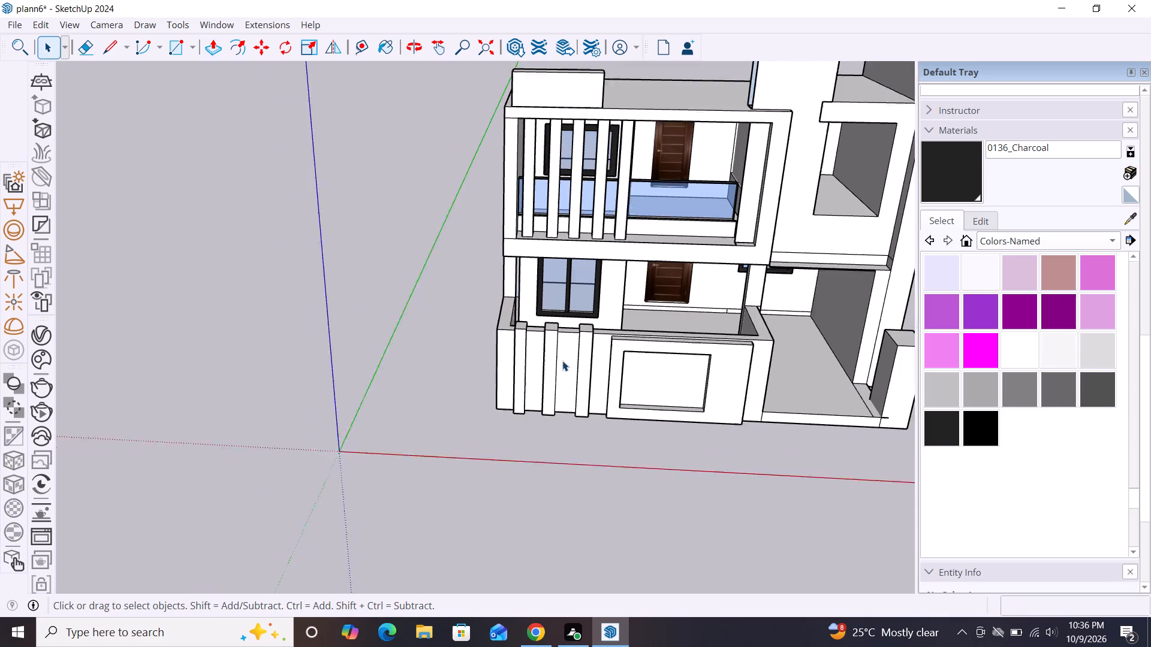
scroll(562, 361, down, 1)
middle_drag(642, 468, 616, 350)
scroll(619, 352, up, 2)
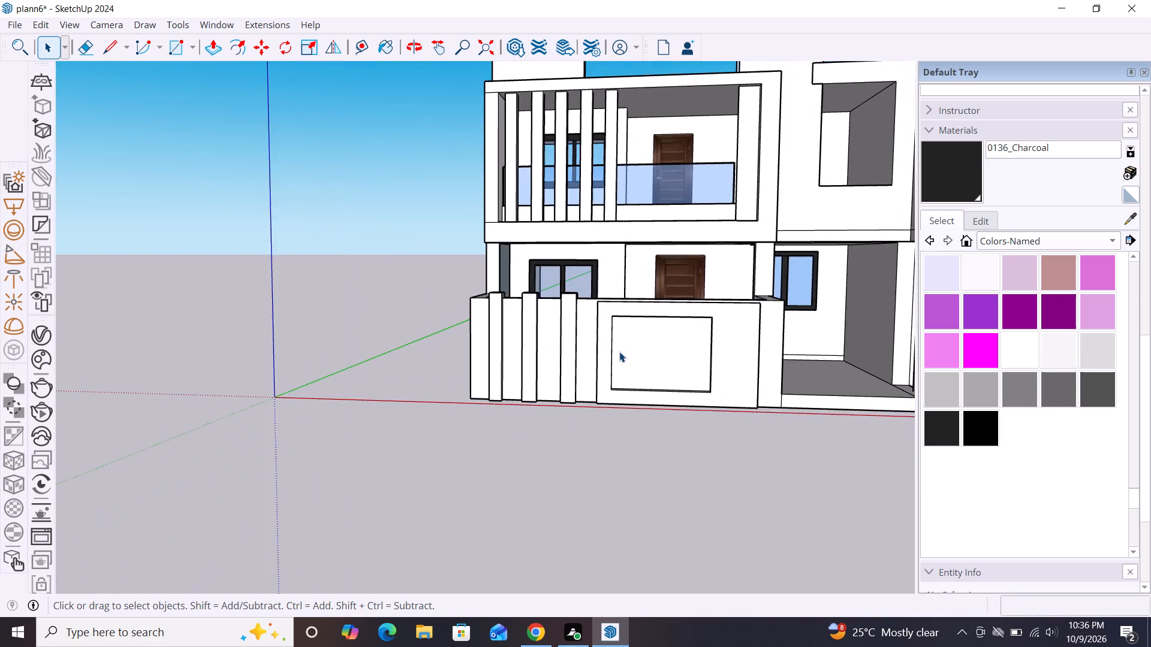
scroll(619, 352, up, 1)
scroll(619, 352, down, 2)
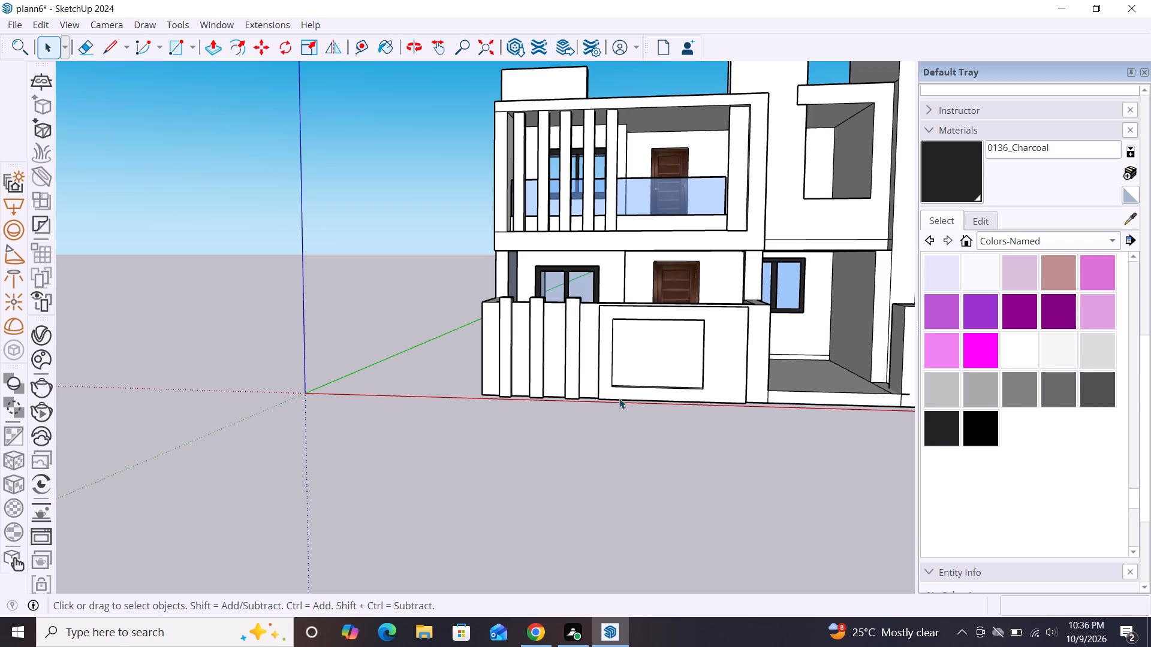
scroll(459, 274, down, 2)
scroll(339, 340, down, 2)
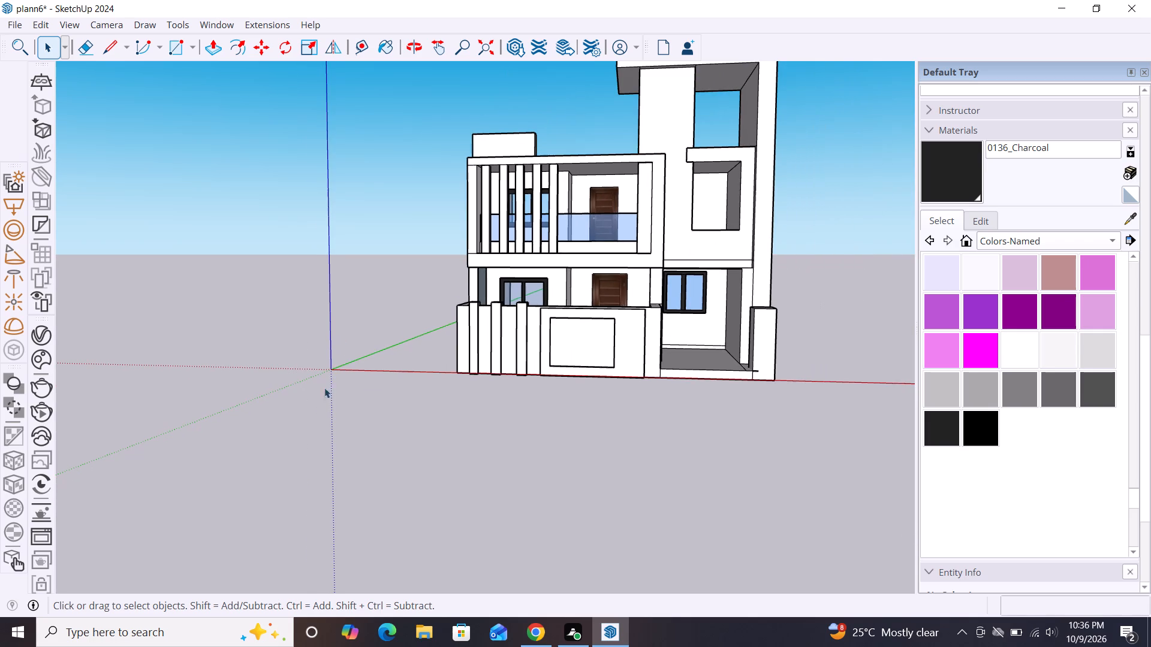
middle_drag(597, 458, 707, 462)
scroll(662, 382, up, 4)
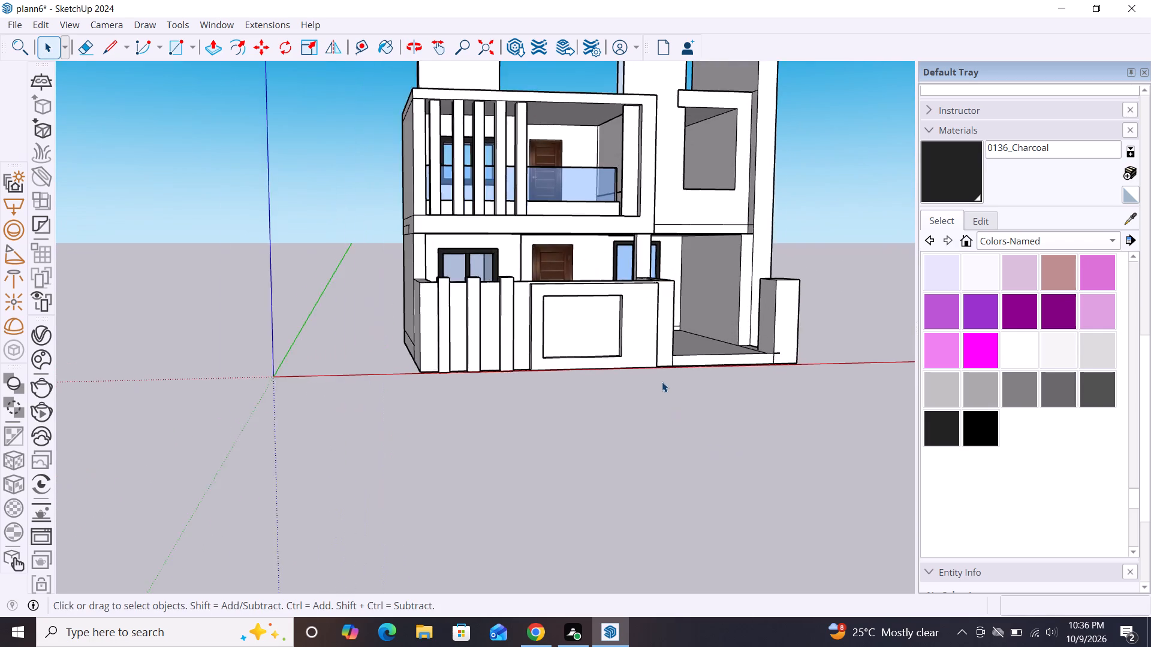
scroll(662, 382, up, 6)
scroll(662, 382, down, 5)
scroll(611, 361, down, 2)
middle_drag(611, 367, 607, 367)
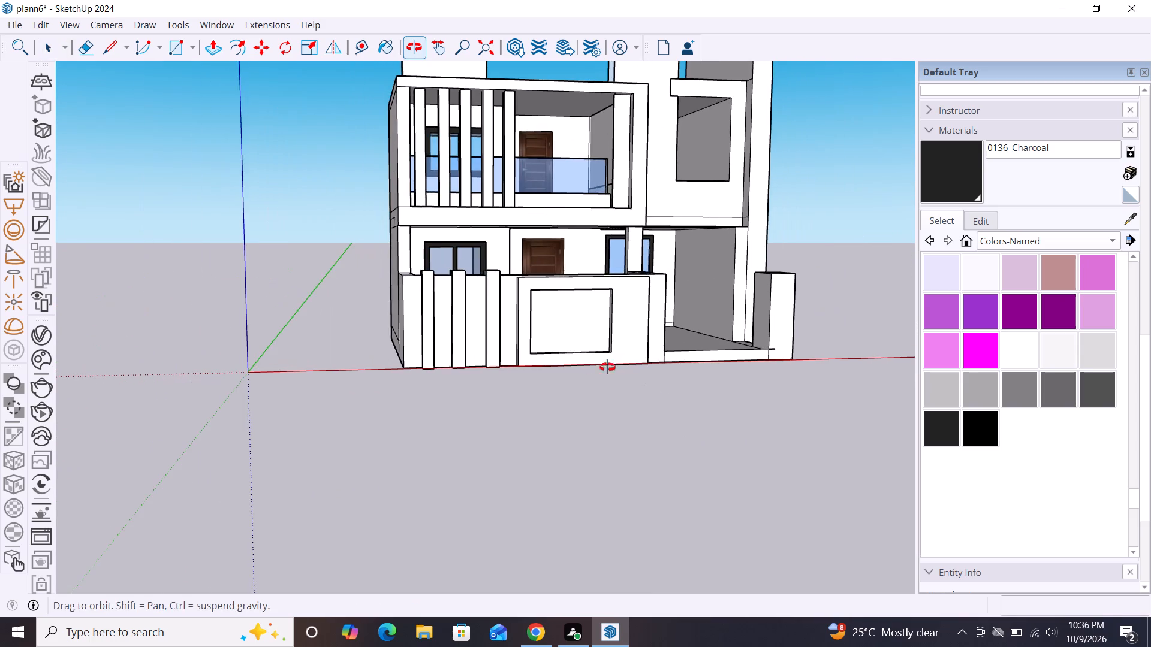
middle_drag(607, 367, 499, 385)
scroll(528, 346, up, 4)
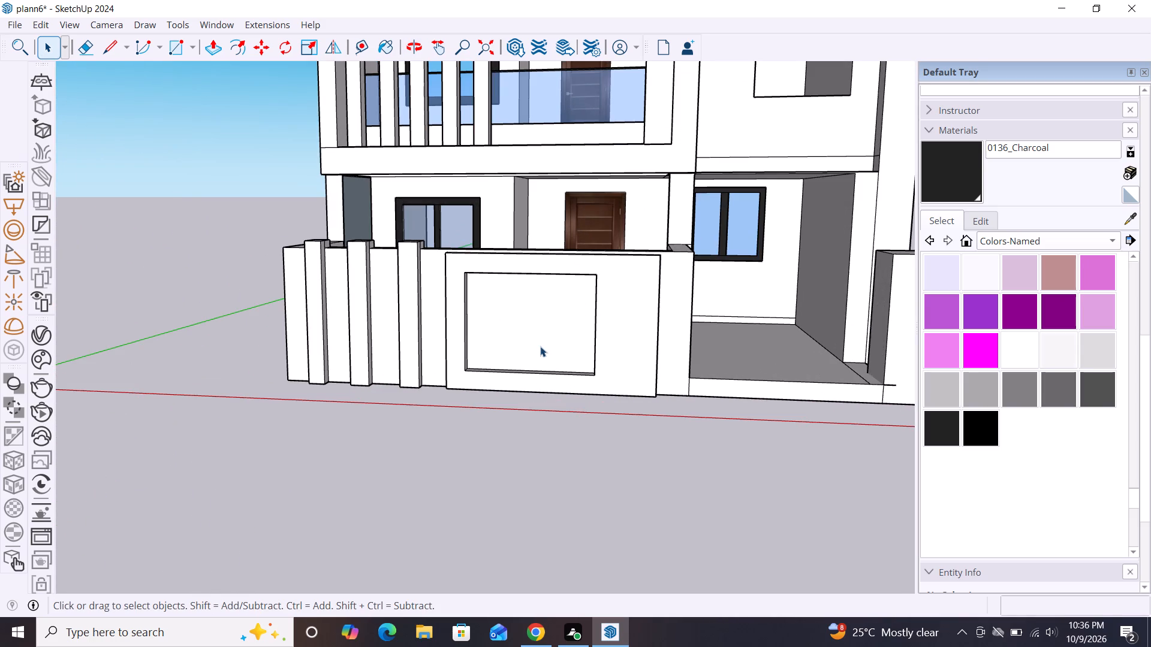
scroll(512, 365, down, 2)
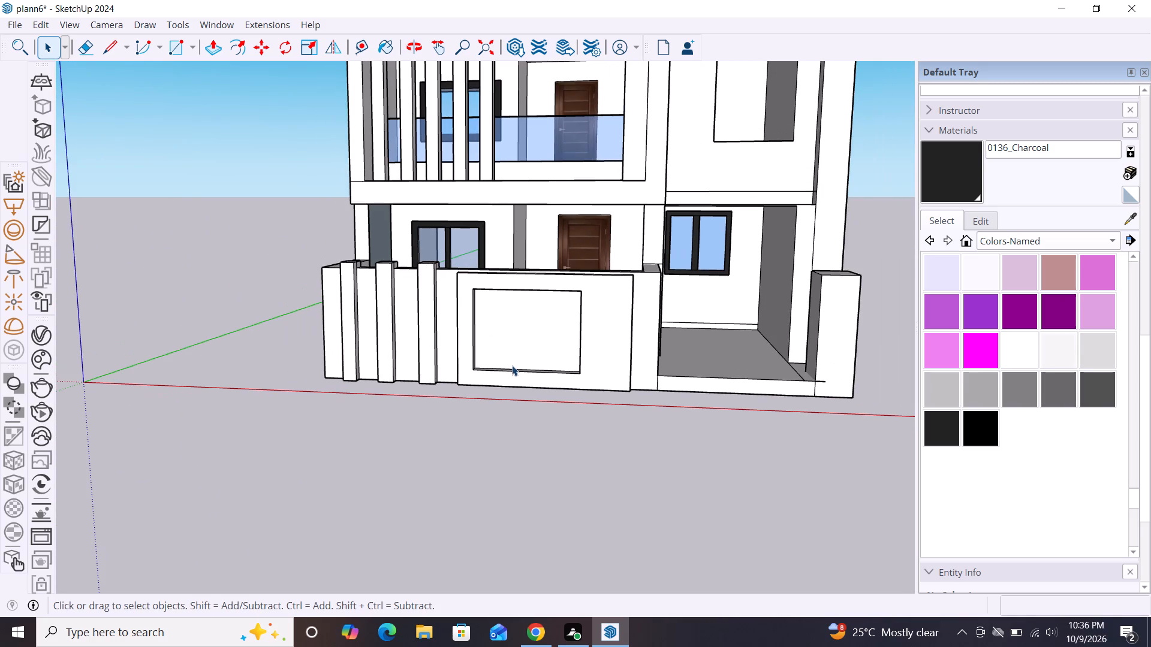
scroll(495, 400, up, 2)
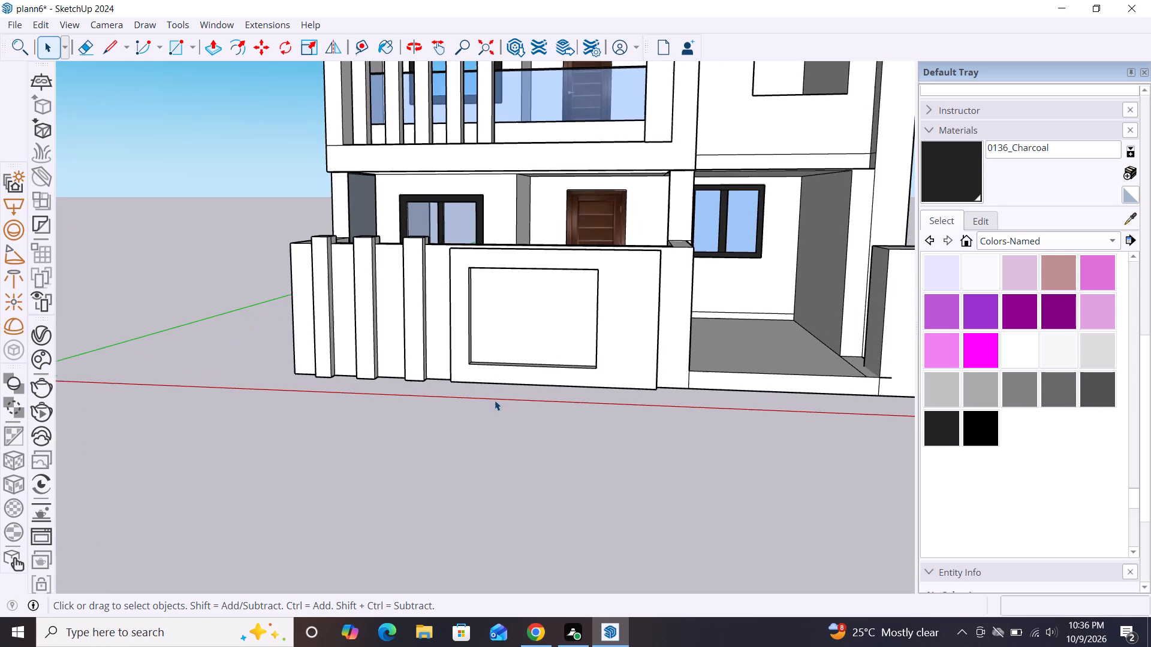
scroll(490, 388, down, 2)
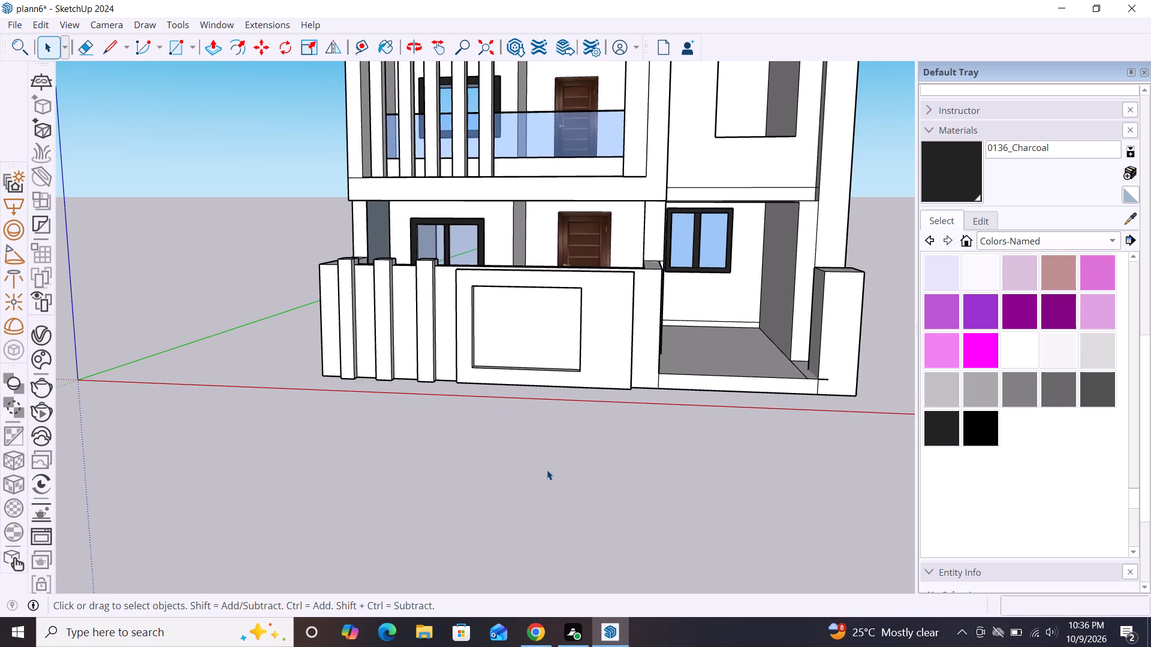
scroll(712, 379, down, 1)
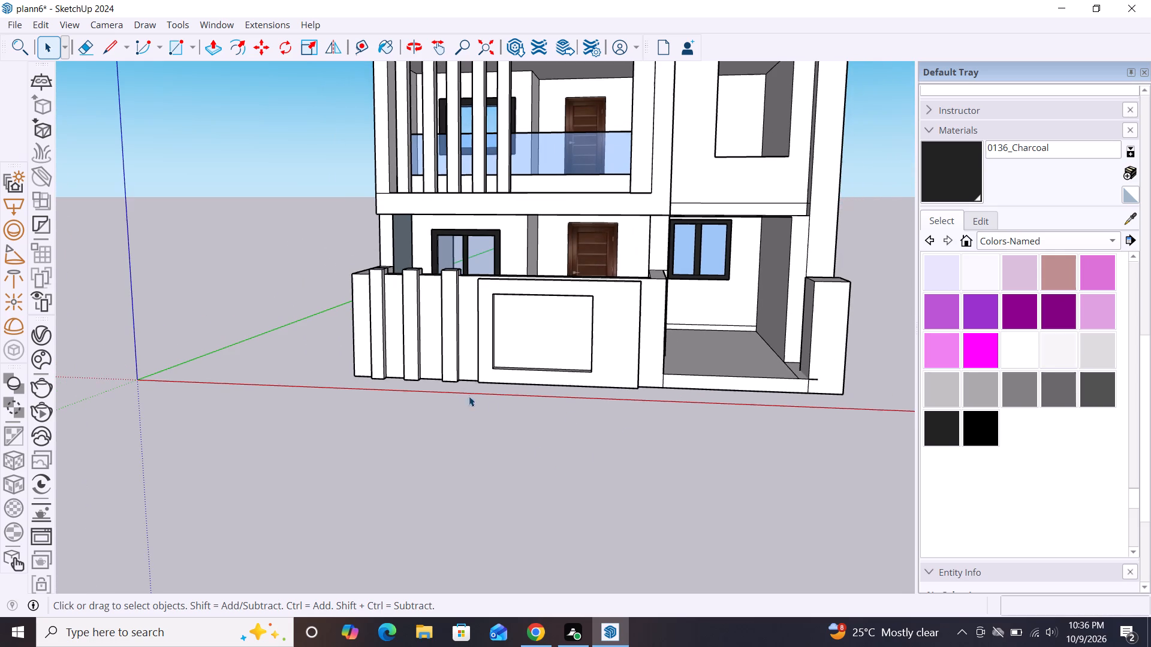
Draw a ground rectangle about 23' 1 1/4" by 3' 3 3/4" along the front of the boundary wall and driveway.
scroll(457, 368, up, 6)
key(r)
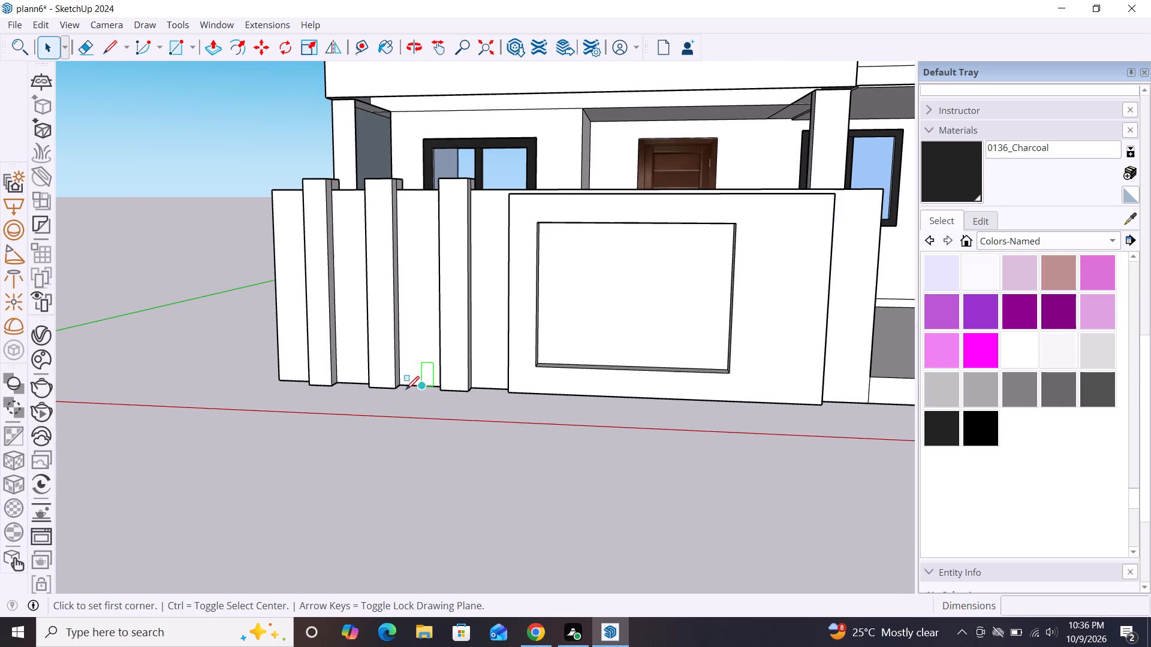
click(284, 379)
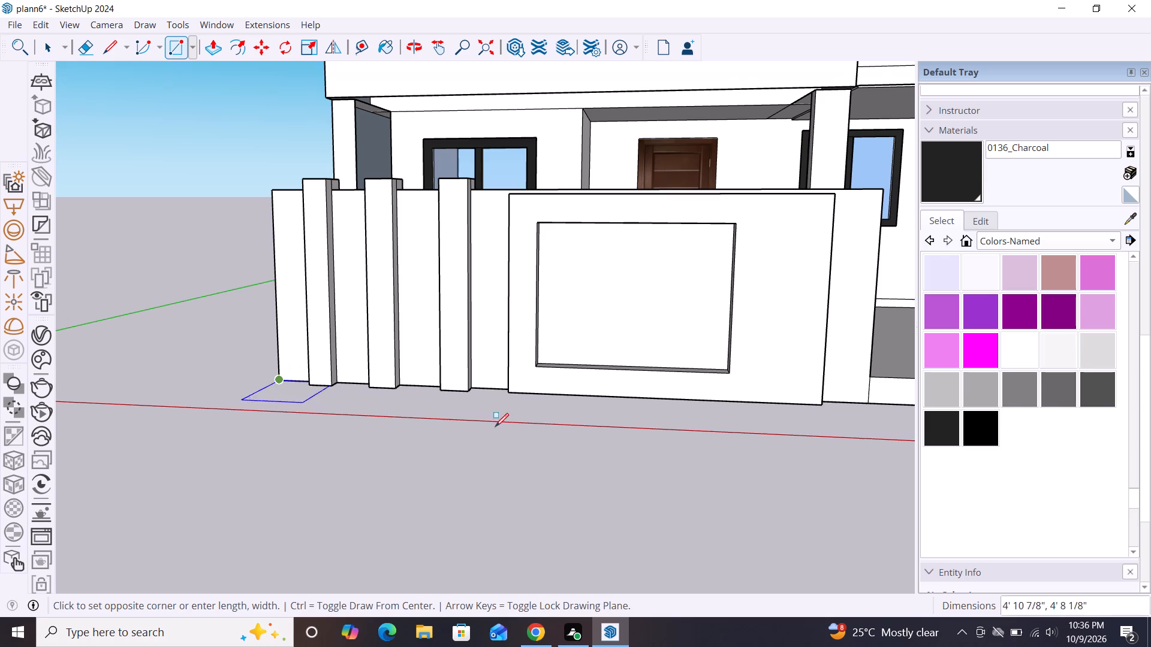
scroll(329, 333, down, 5)
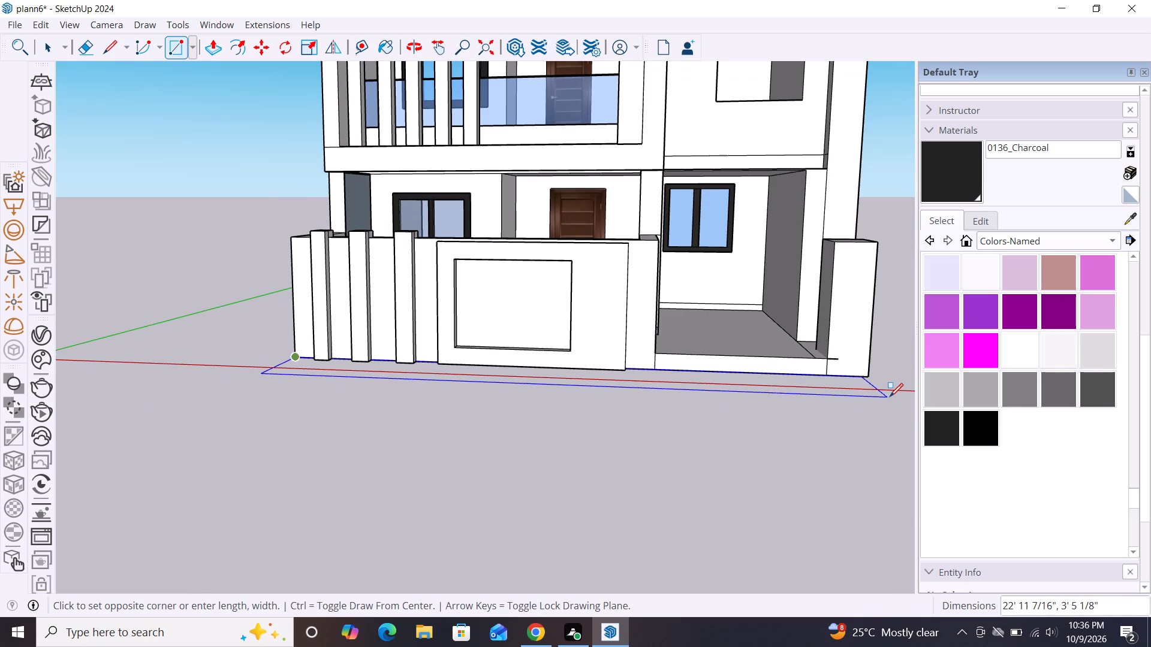
click(891, 397)
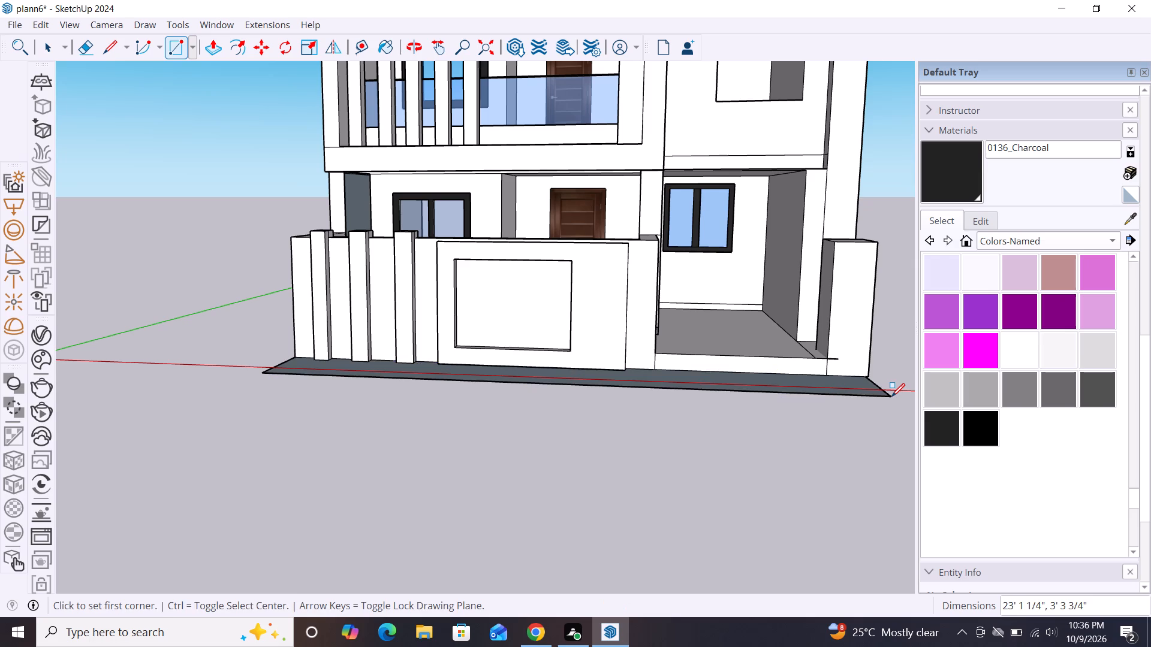
key(space)
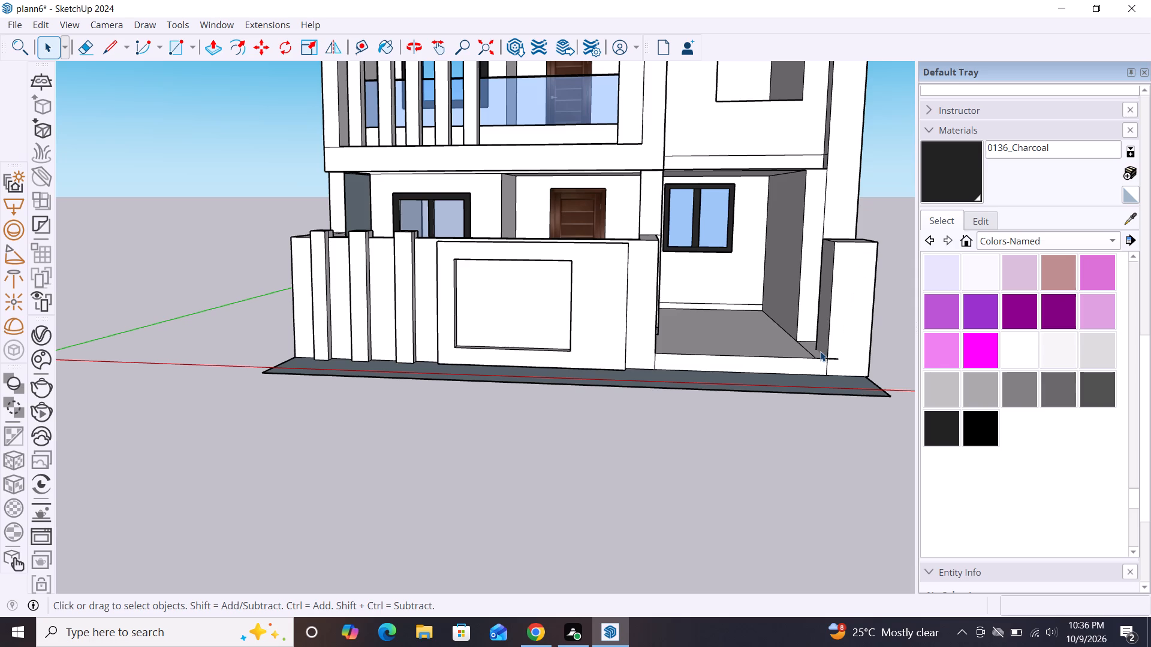
Push/Pull the ground rectangle in front of the boundary wall up about 8 13/16" into a raised platform.
key(p)
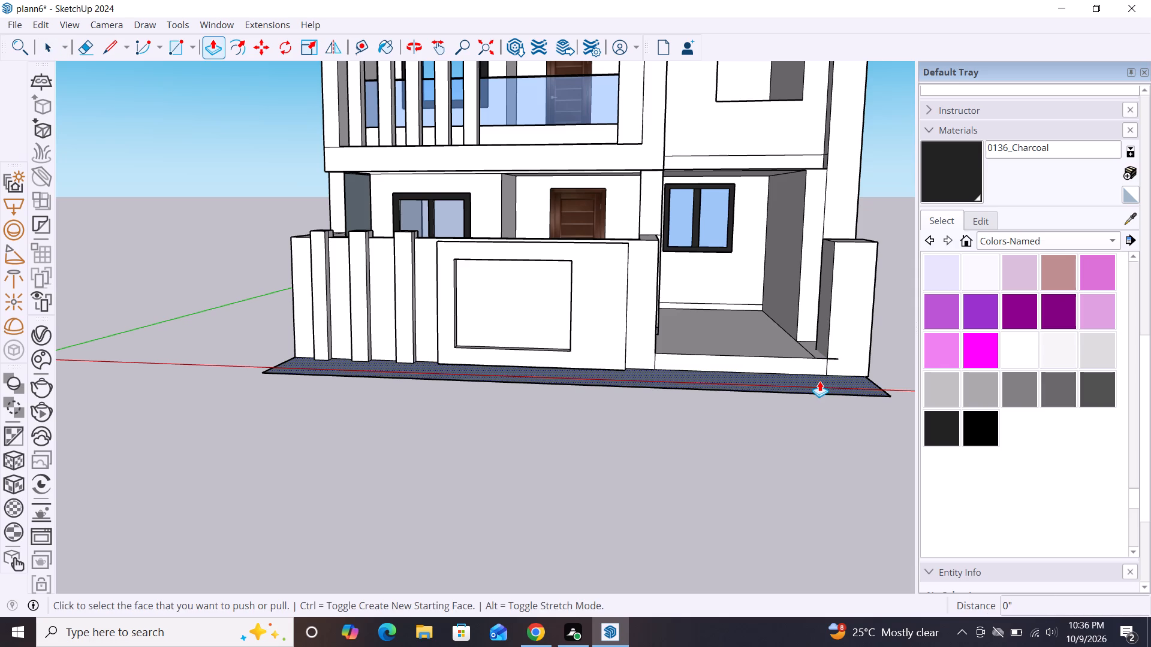
click(819, 381)
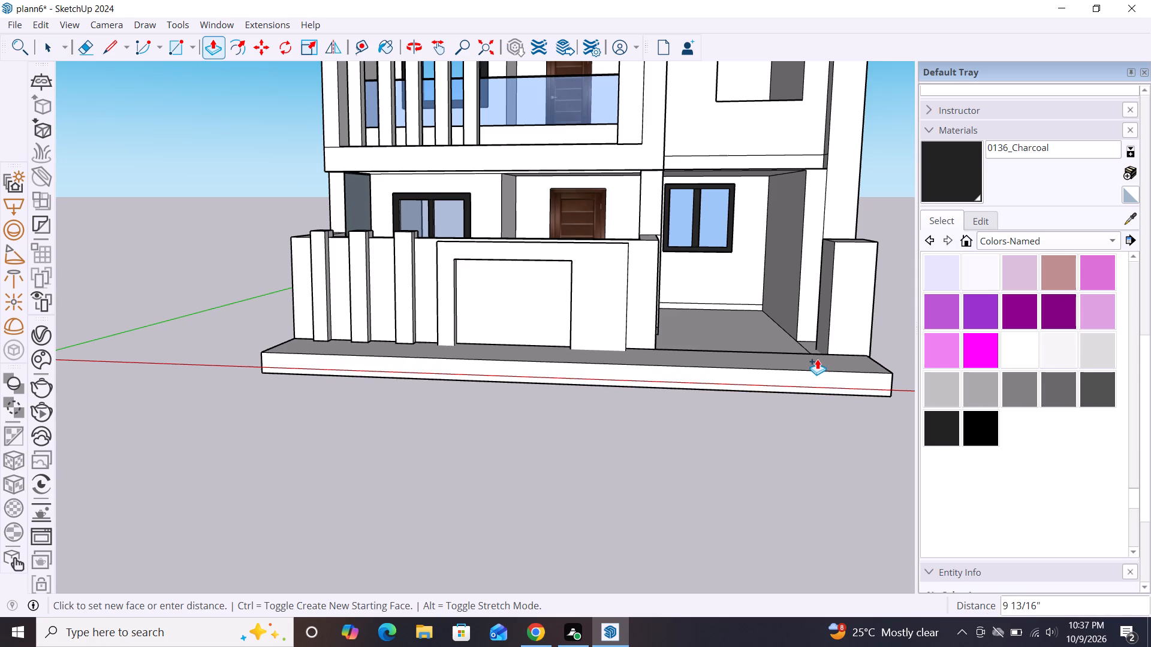
click(821, 361)
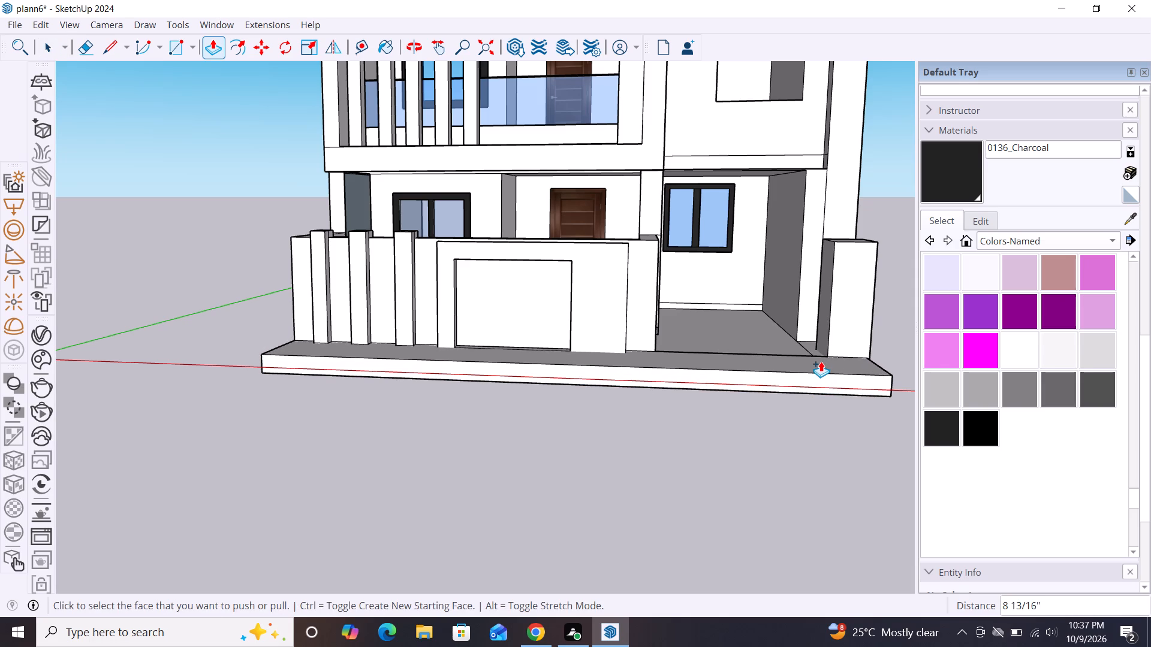
key(space)
Examine the whole house front with the raised platform from several angles.
scroll(668, 355, down, 6)
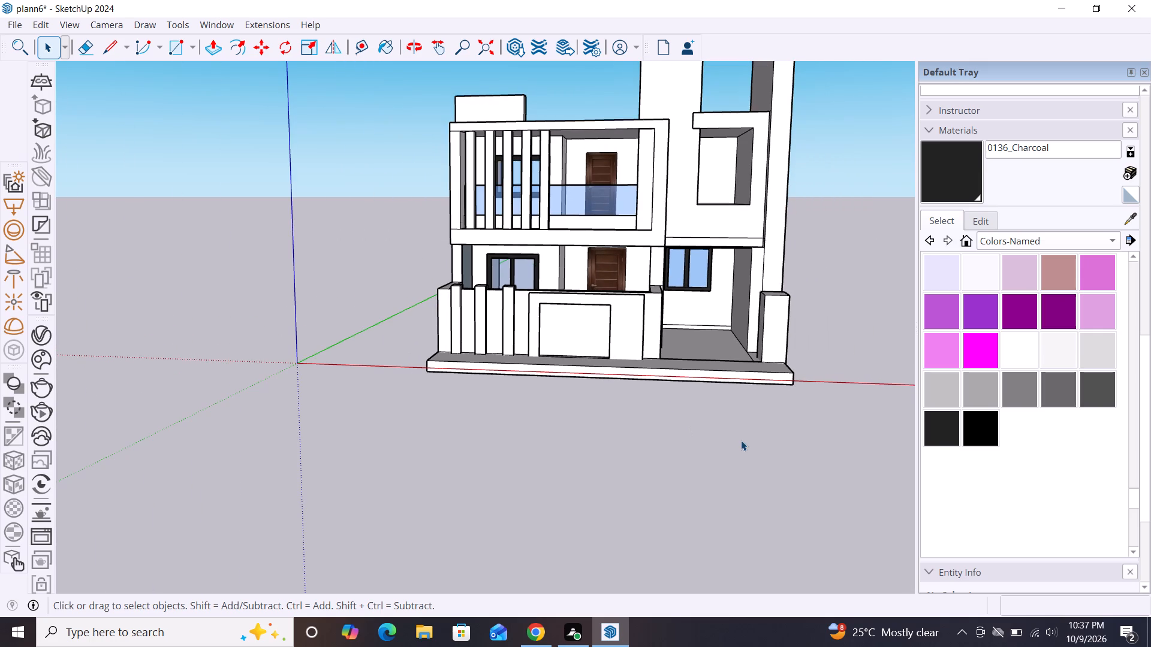
scroll(677, 470, down, 2)
middle_drag(658, 471, 673, 453)
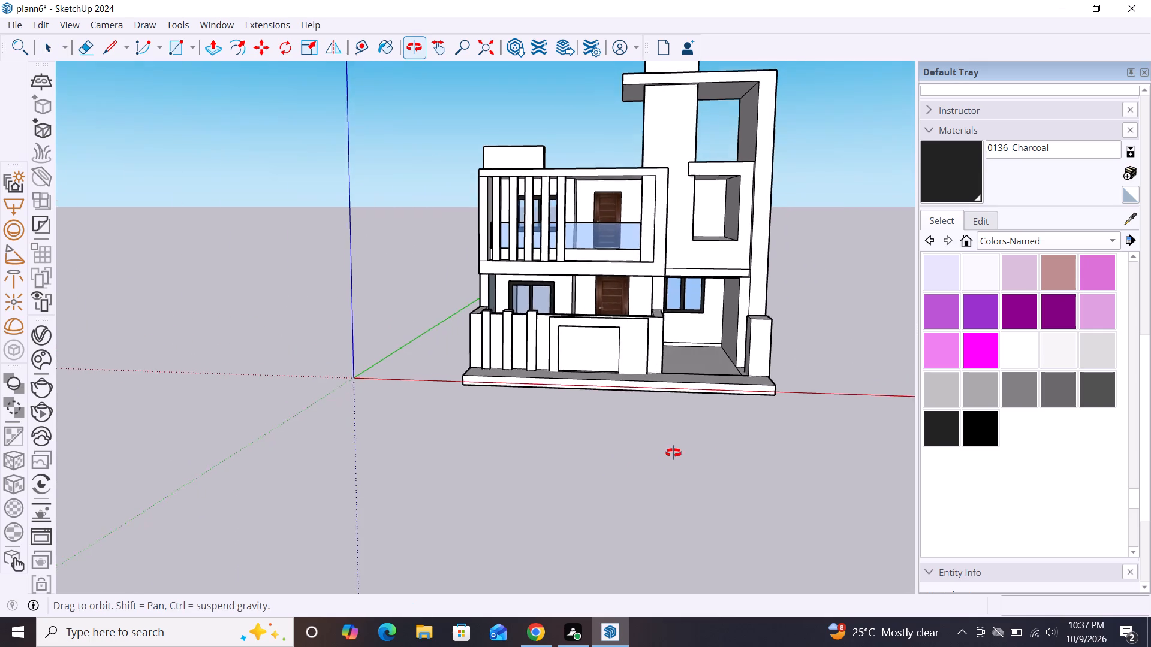
middle_drag(673, 453, 712, 448)
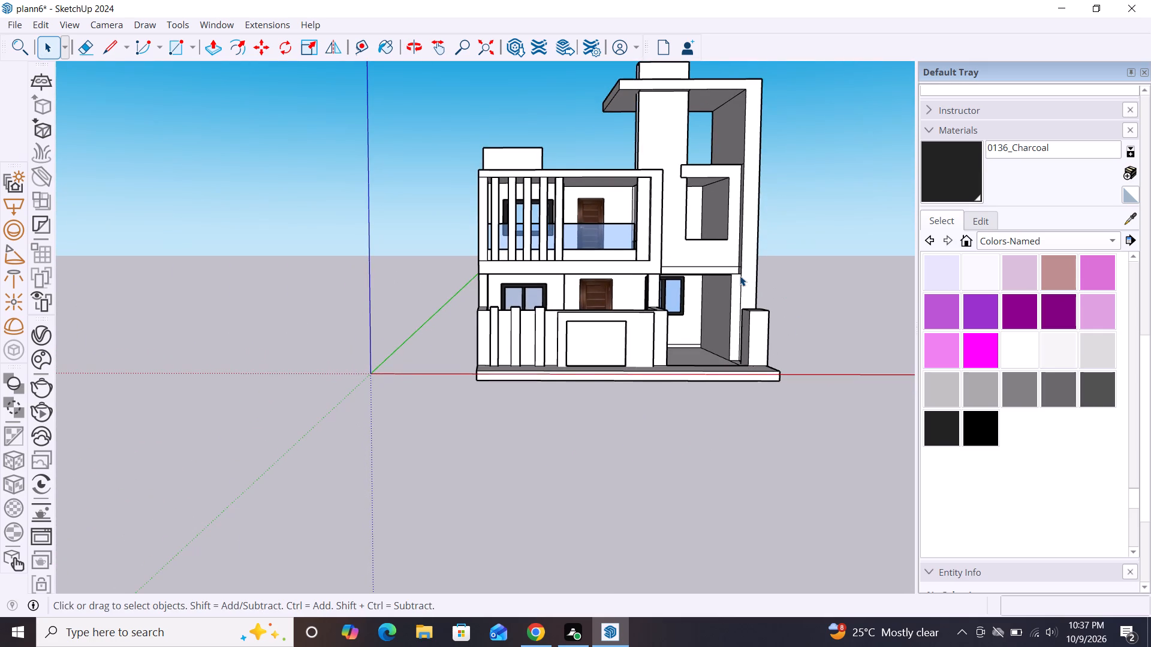
scroll(740, 276, up, 4)
scroll(739, 276, down, 2)
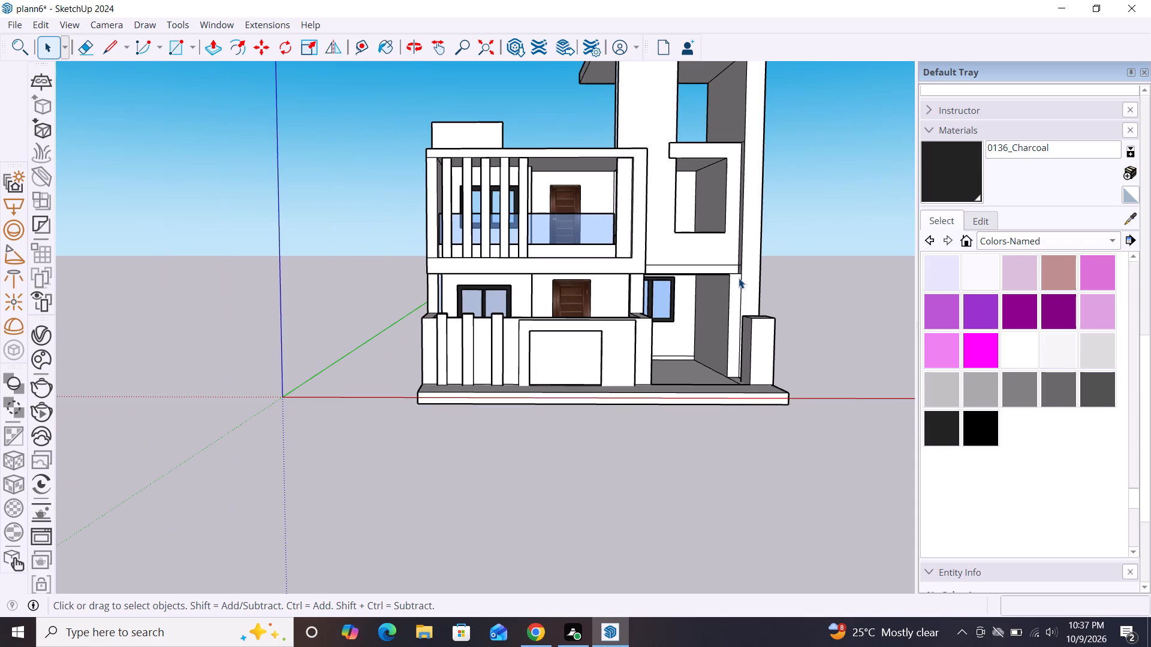
middle_drag(739, 278, 658, 301)
scroll(658, 300, down, 1)
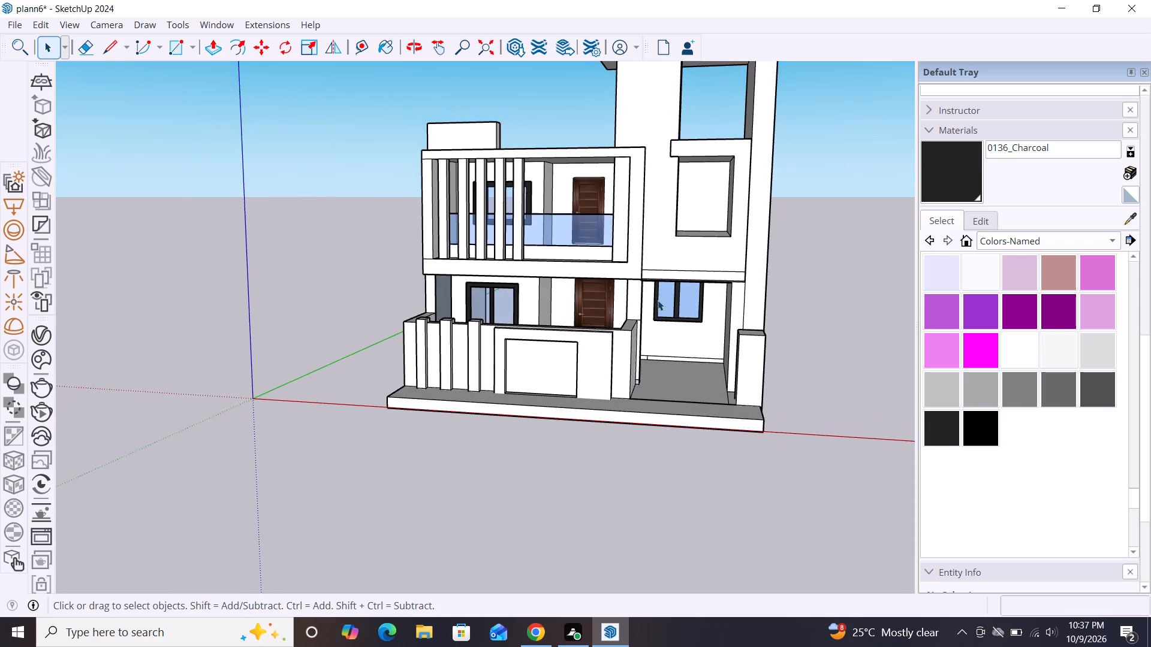
scroll(658, 300, down, 1)
middle_drag(669, 313, 733, 325)
Draw three upright rectangles 2' 3 7/16" tall below the upper opening over the driveway, about 4 11/16", 5 7/8" and 4 13/16" wide.
scroll(686, 276, up, 9)
key(r)
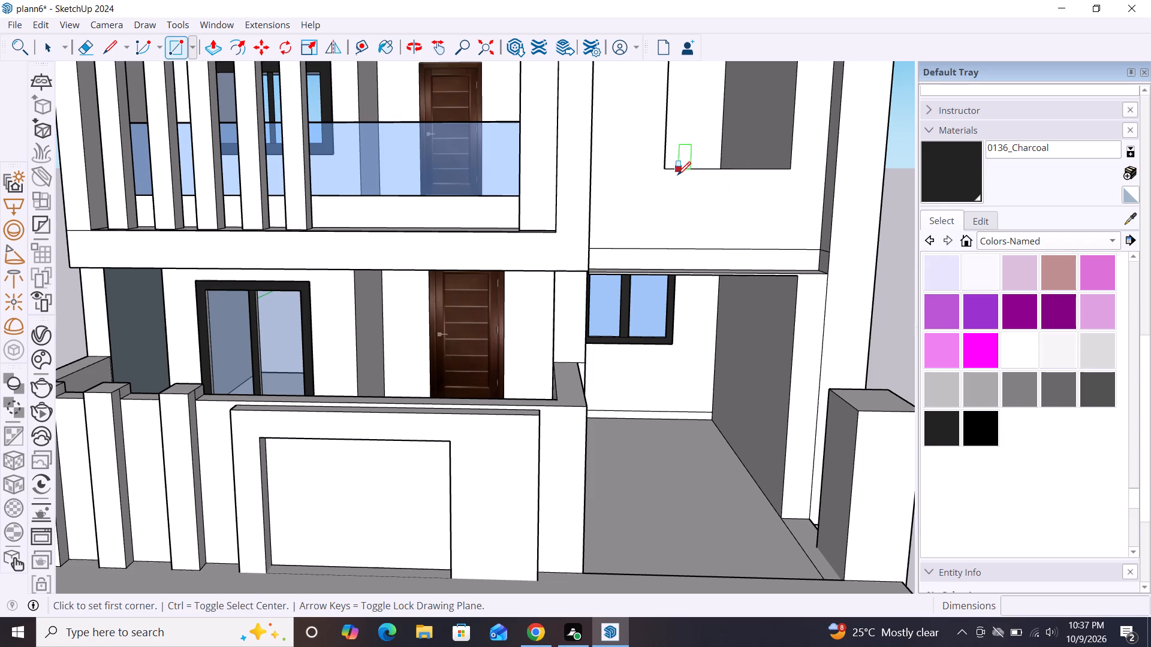
click(683, 171)
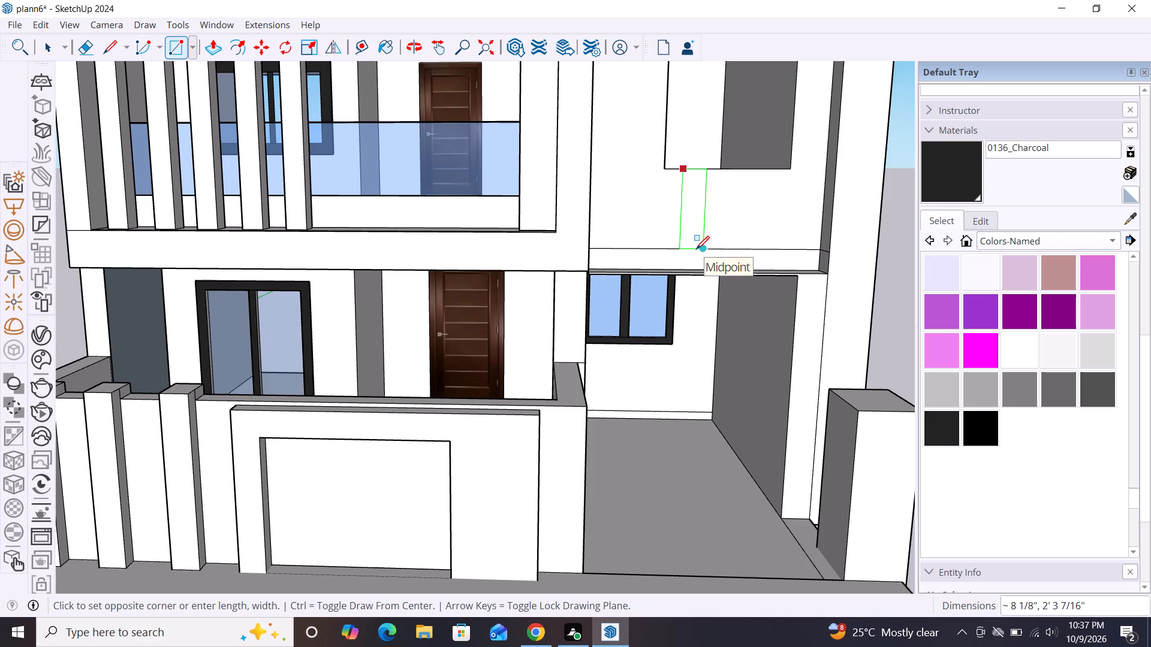
click(694, 249)
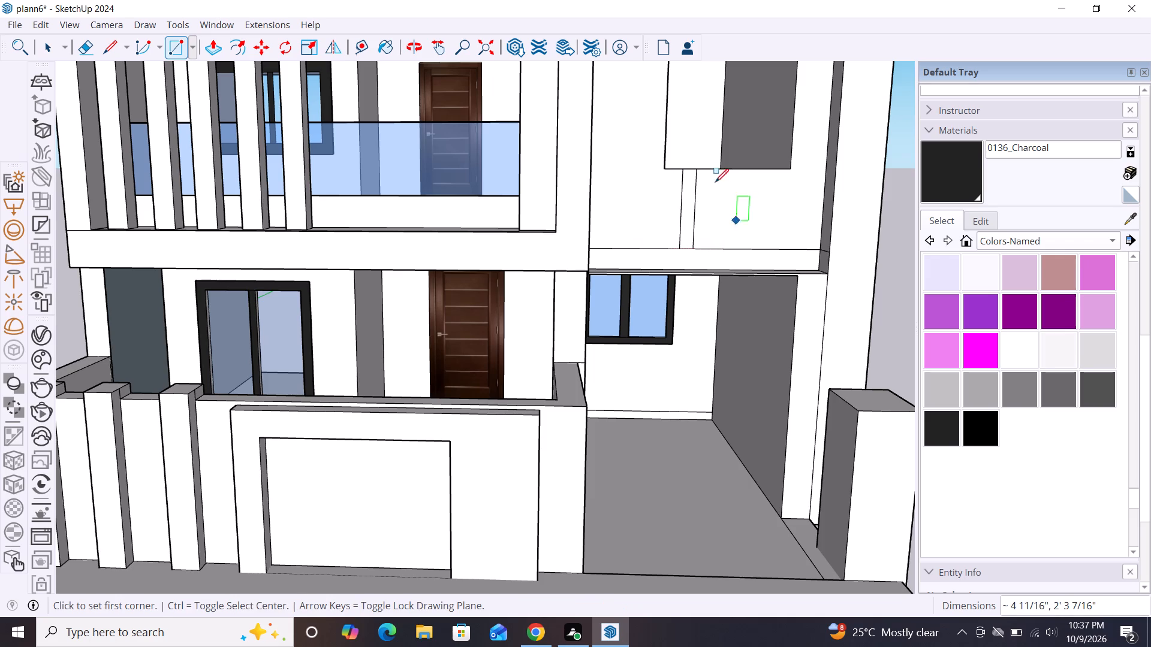
click(721, 173)
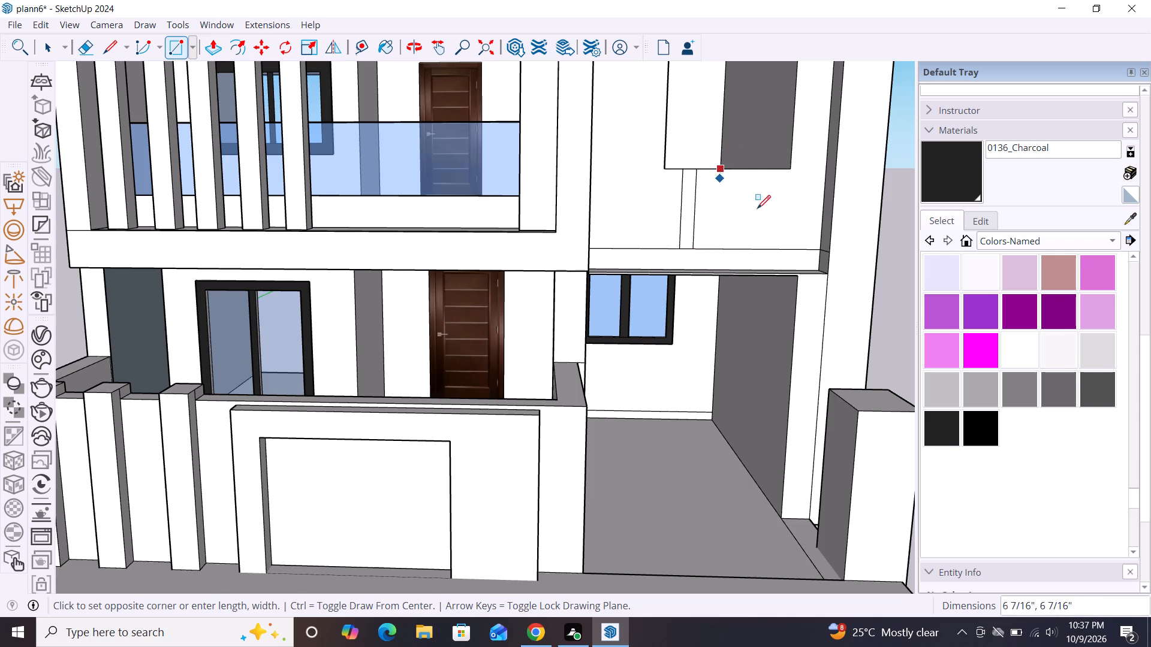
click(733, 247)
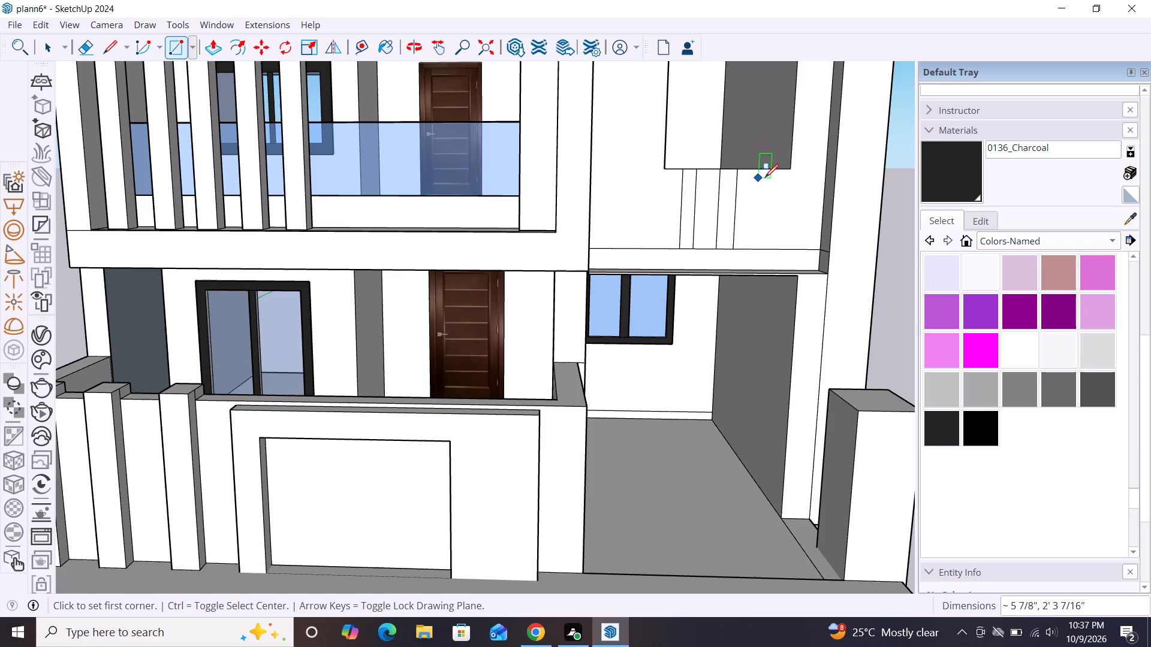
click(756, 171)
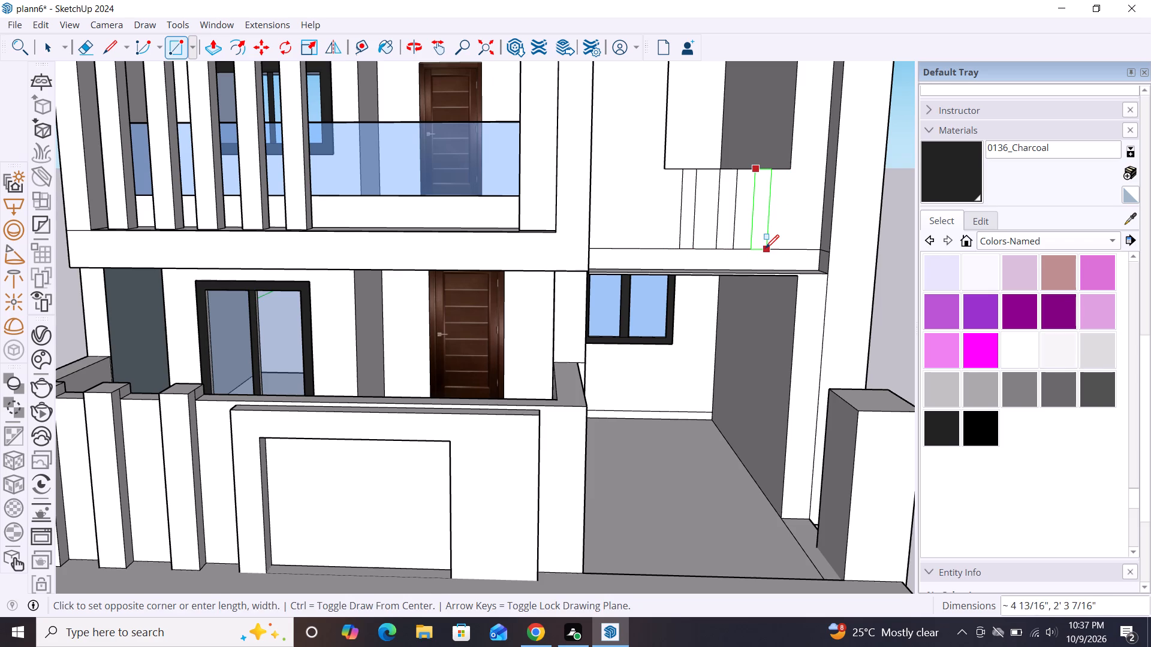
click(766, 248)
key(space)
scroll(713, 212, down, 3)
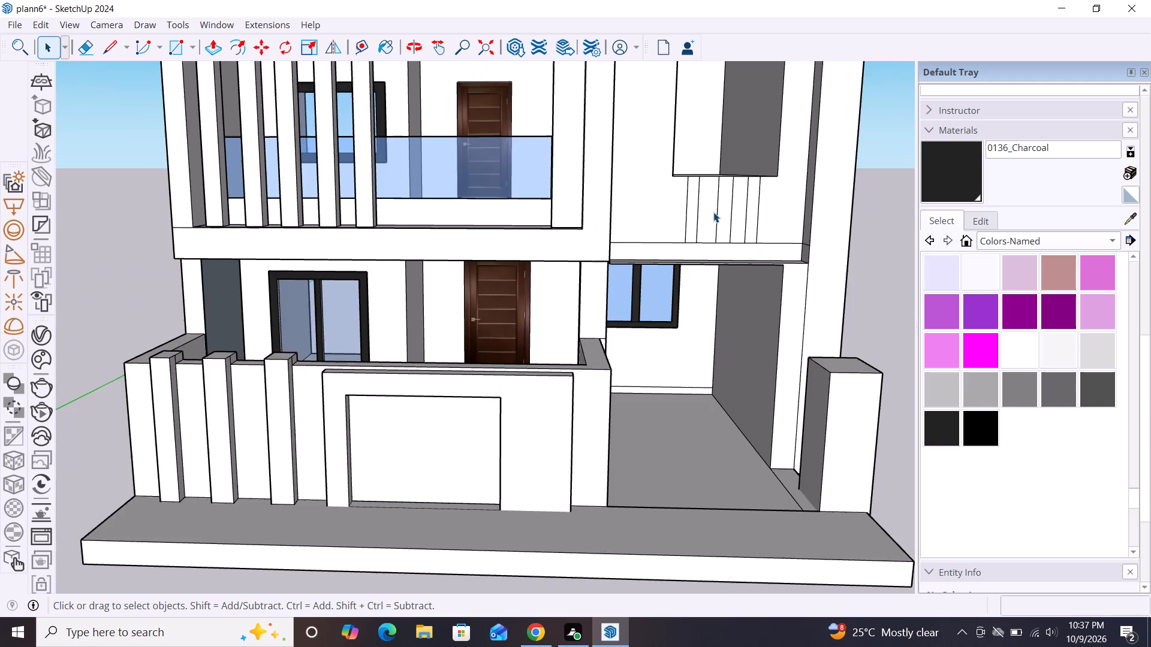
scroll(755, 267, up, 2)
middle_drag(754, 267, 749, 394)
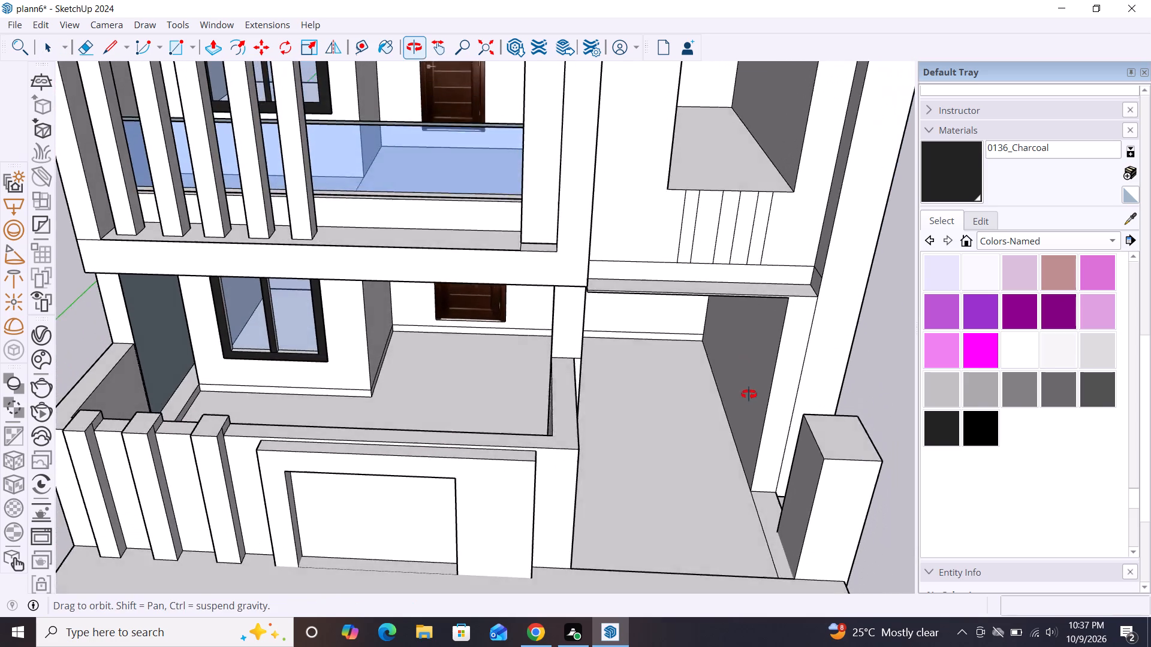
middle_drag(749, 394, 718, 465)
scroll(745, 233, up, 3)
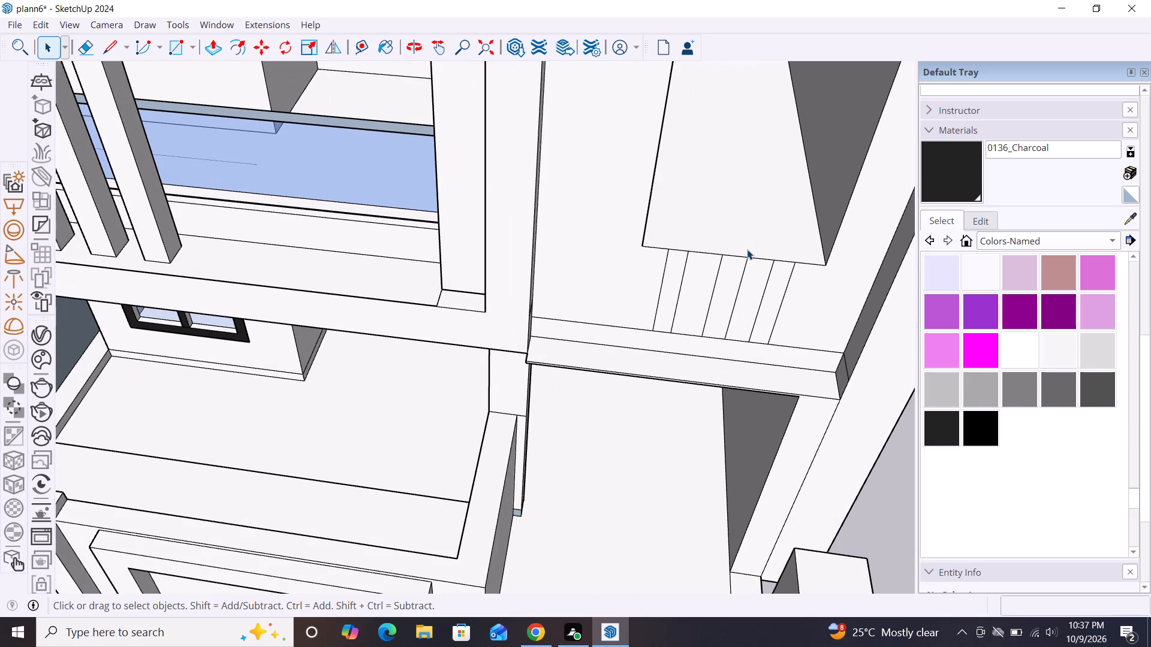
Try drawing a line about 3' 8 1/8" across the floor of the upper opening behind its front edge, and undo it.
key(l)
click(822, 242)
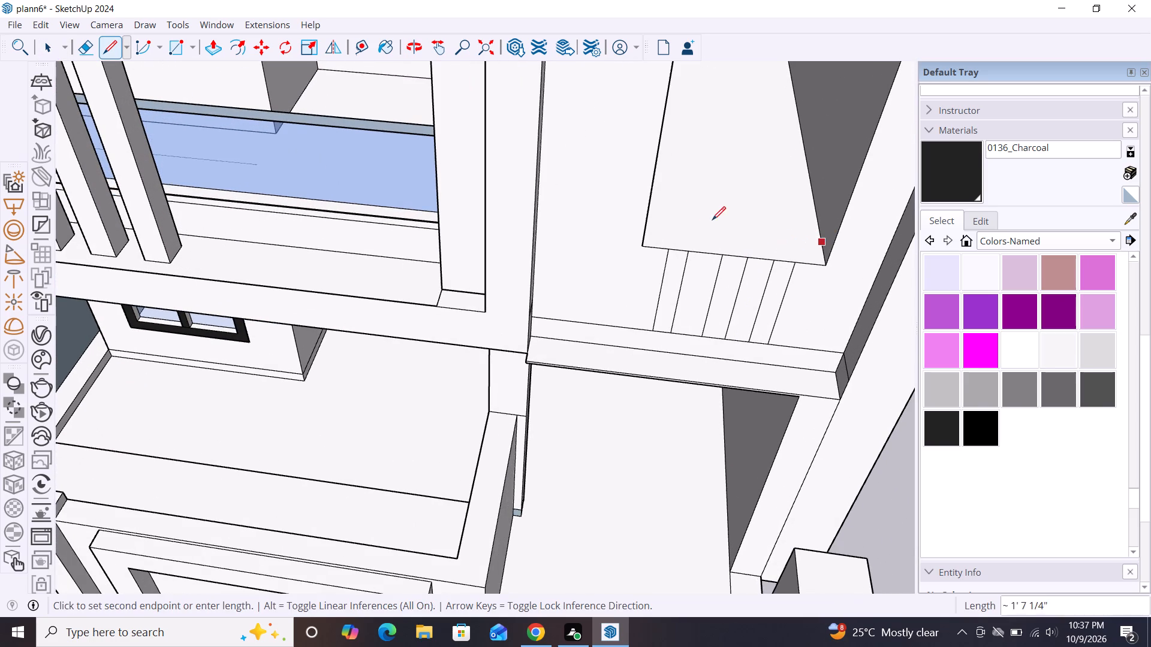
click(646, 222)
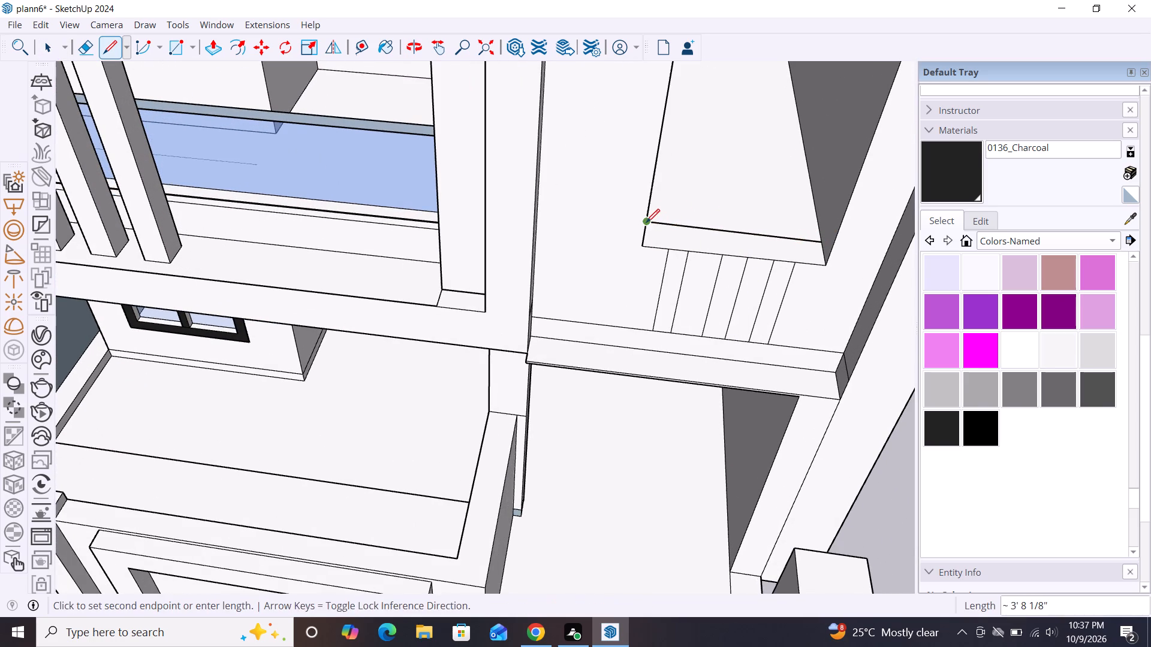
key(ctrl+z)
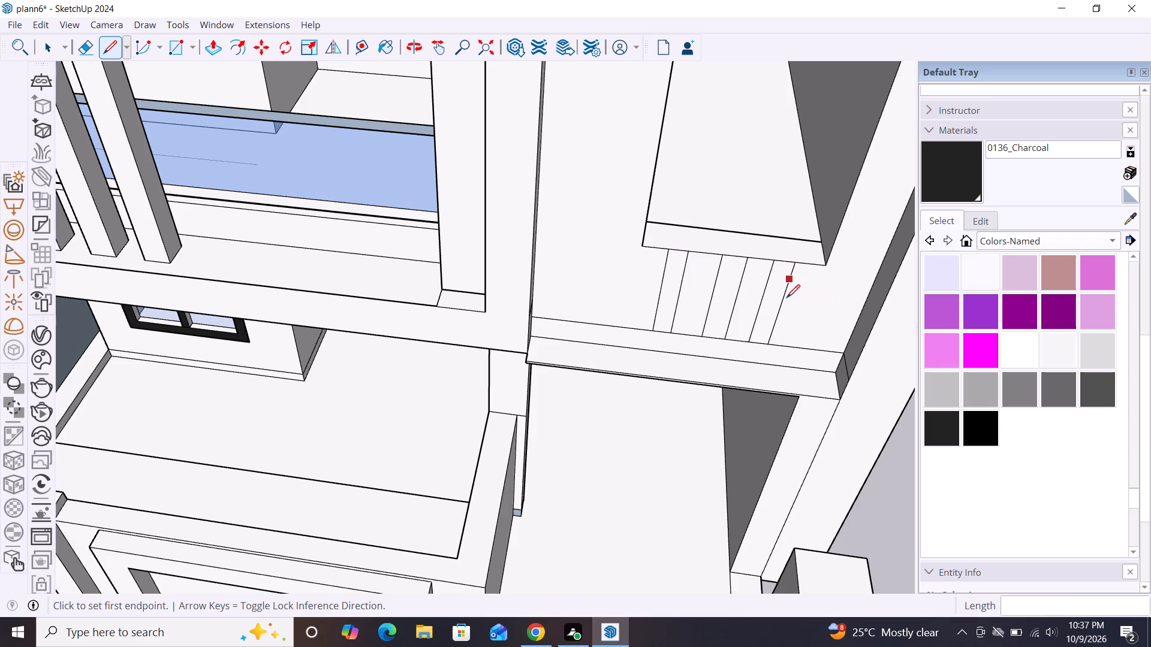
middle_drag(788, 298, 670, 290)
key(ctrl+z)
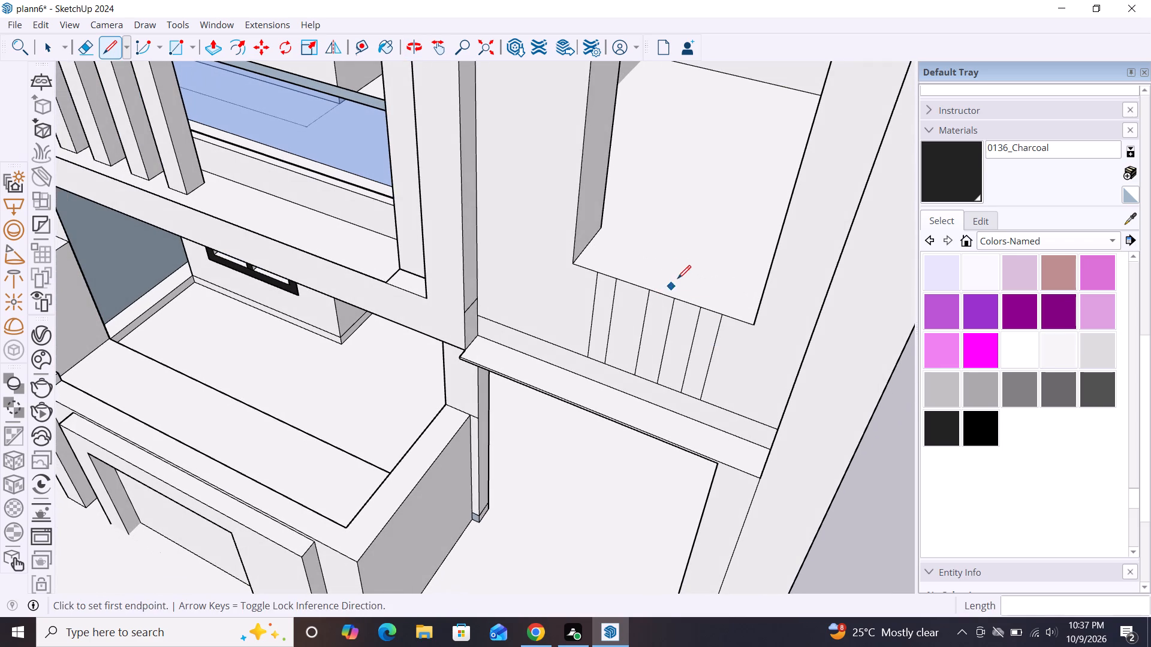
Draw a line about 3' 6 9/16" across the floor of the upper opening, parallel to its front edge.
click(593, 243)
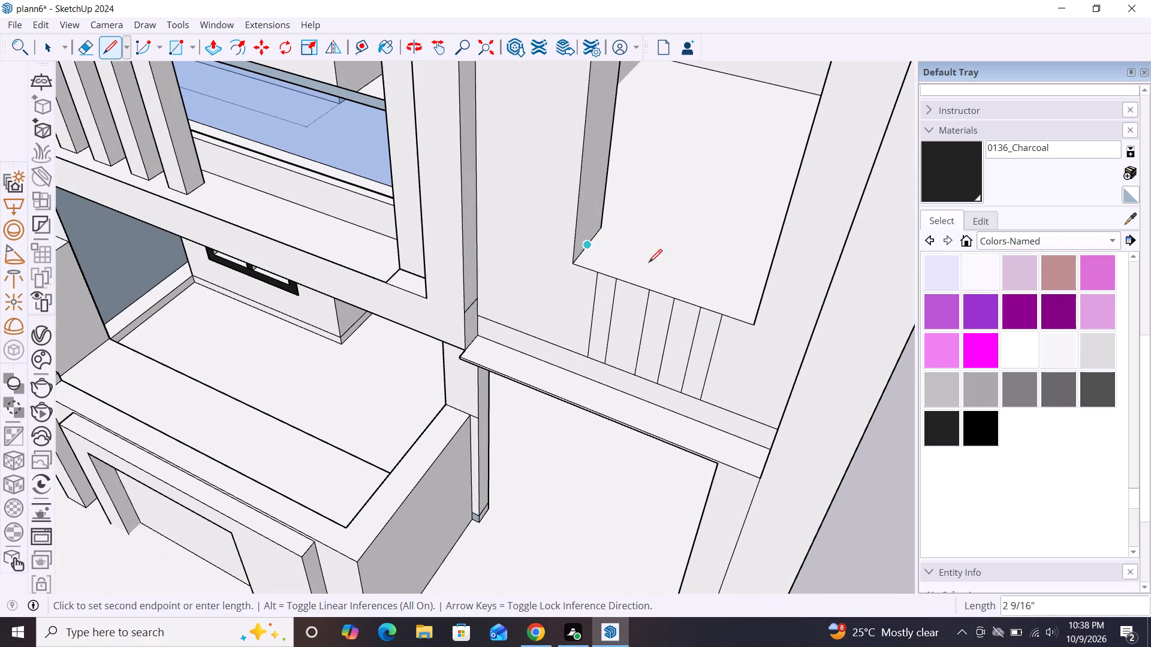
scroll(608, 276, down, 6)
middle_drag(622, 284, 811, 315)
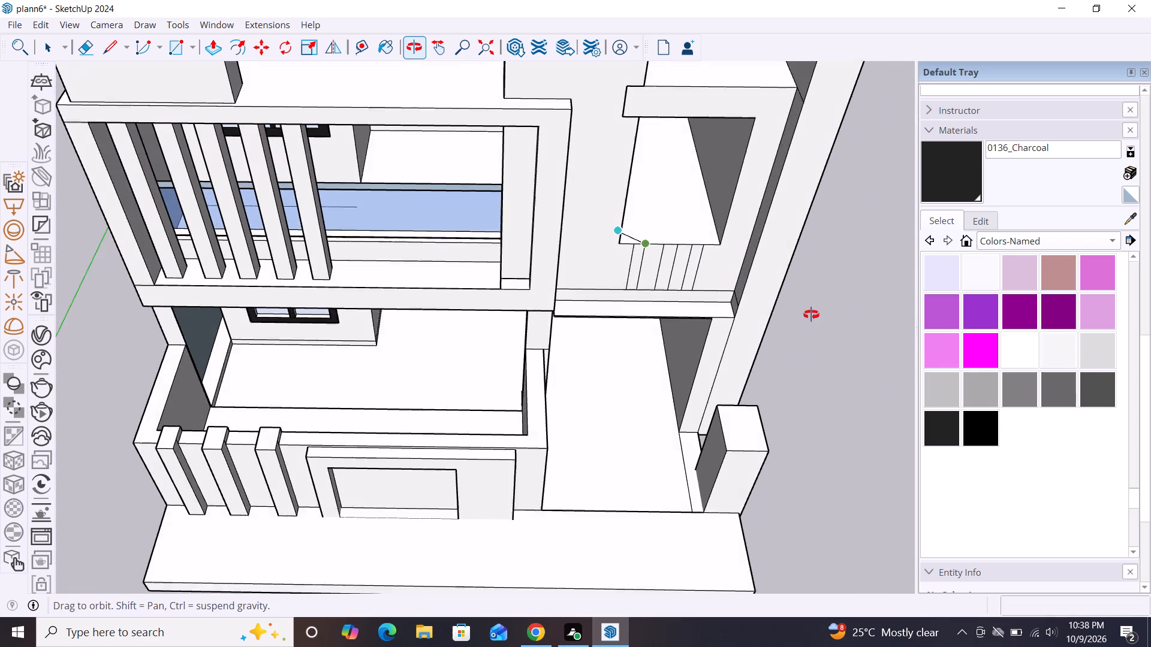
middle_drag(811, 315, 812, 315)
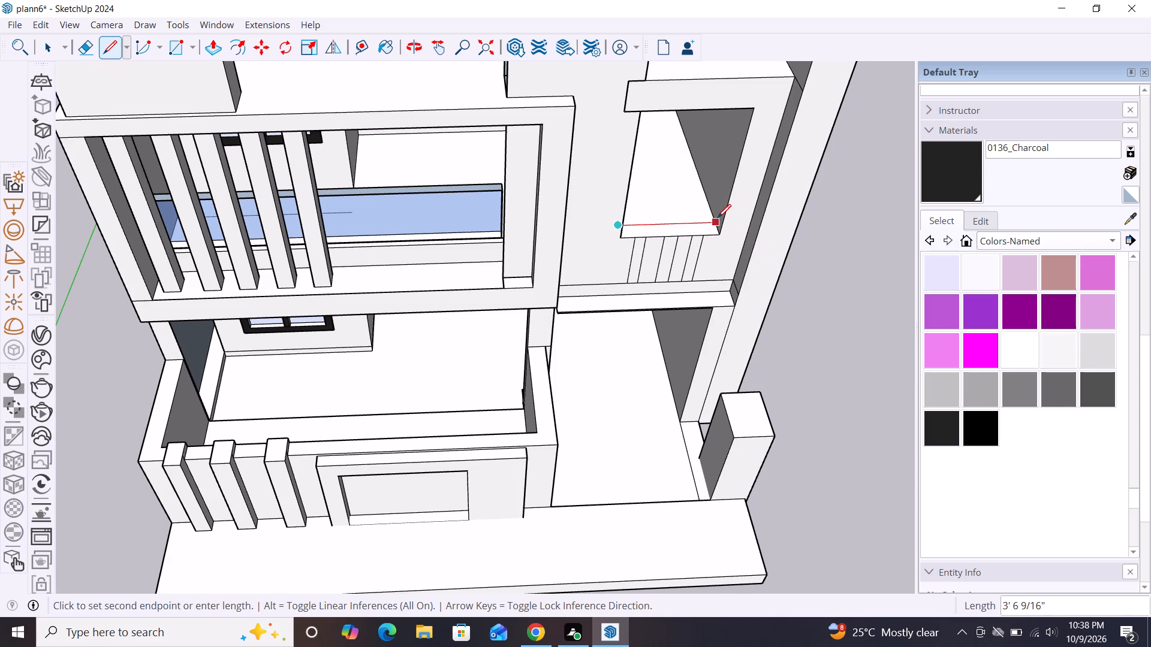
click(718, 217)
Draw six lines about 8 1/16" long from the strips' upper corners back across the opening's floor to the parallel line.
scroll(703, 240, up, 3)
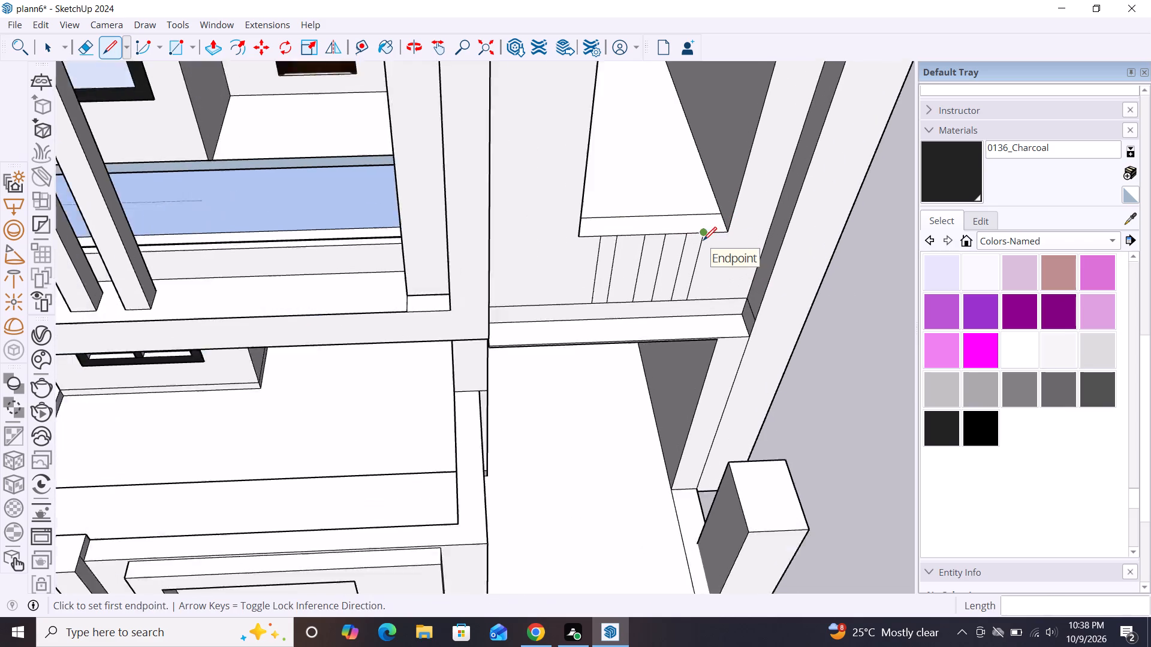
scroll(703, 240, up, 11)
click(706, 220)
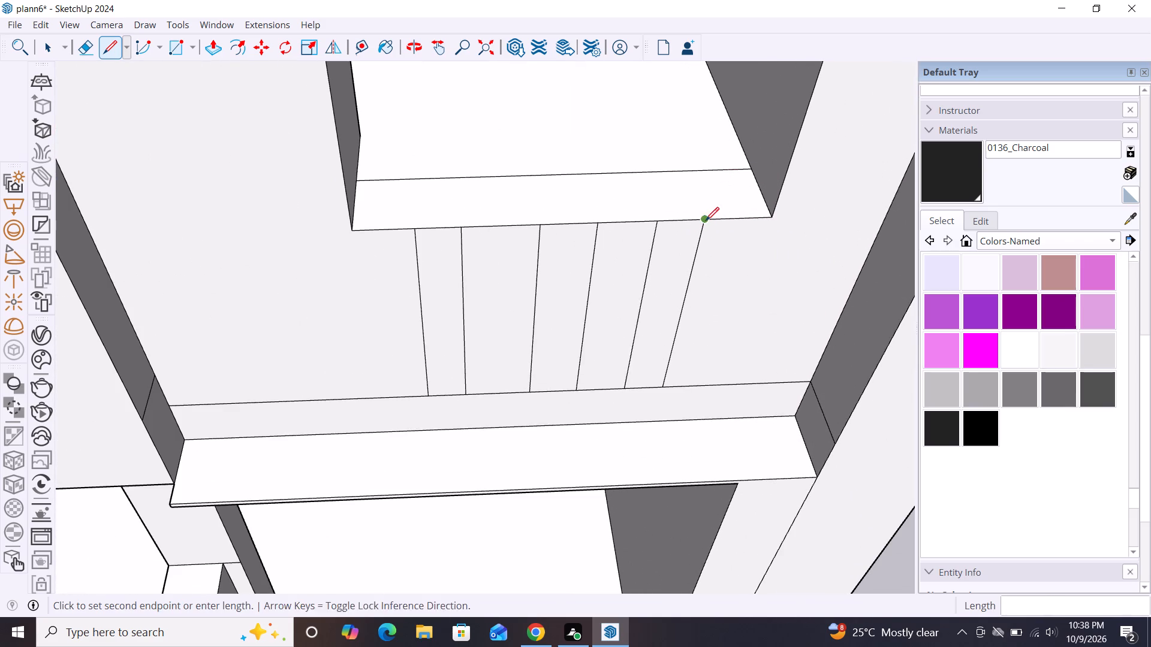
click(688, 175)
click(655, 222)
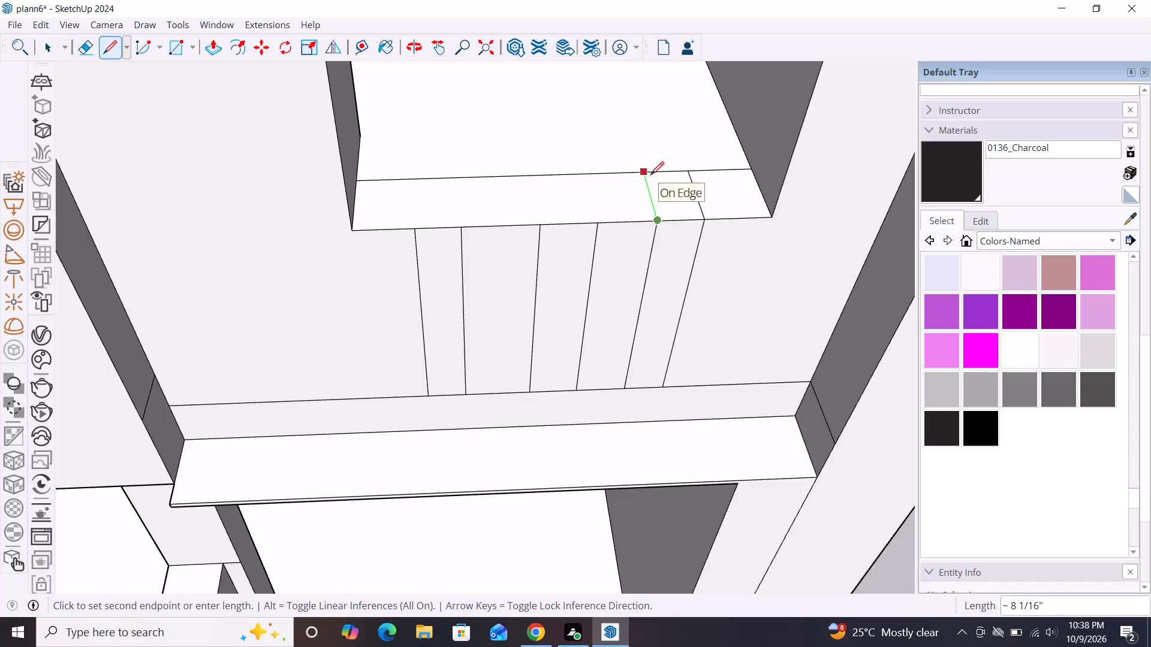
click(650, 175)
click(597, 226)
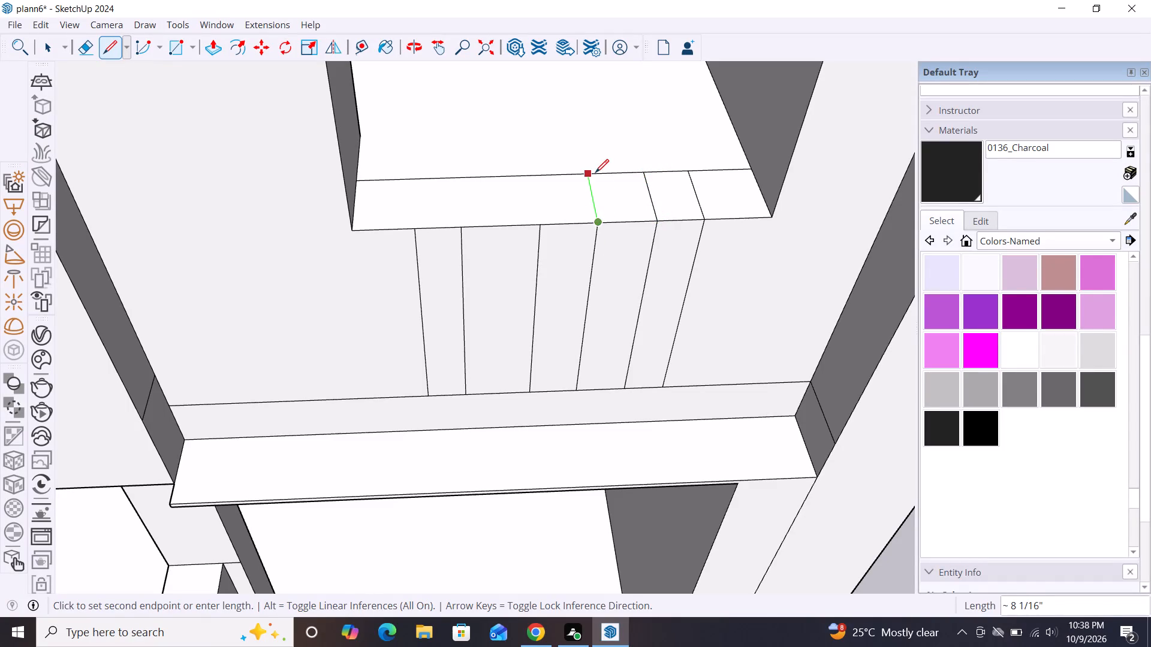
click(595, 173)
click(540, 227)
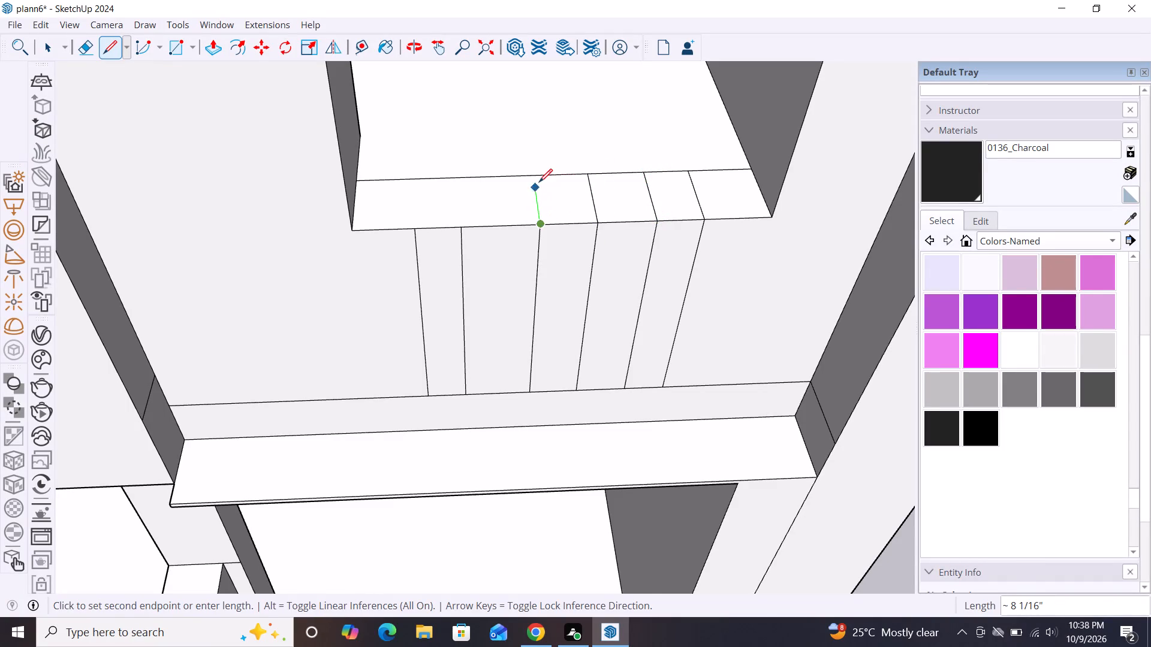
click(540, 180)
click(467, 227)
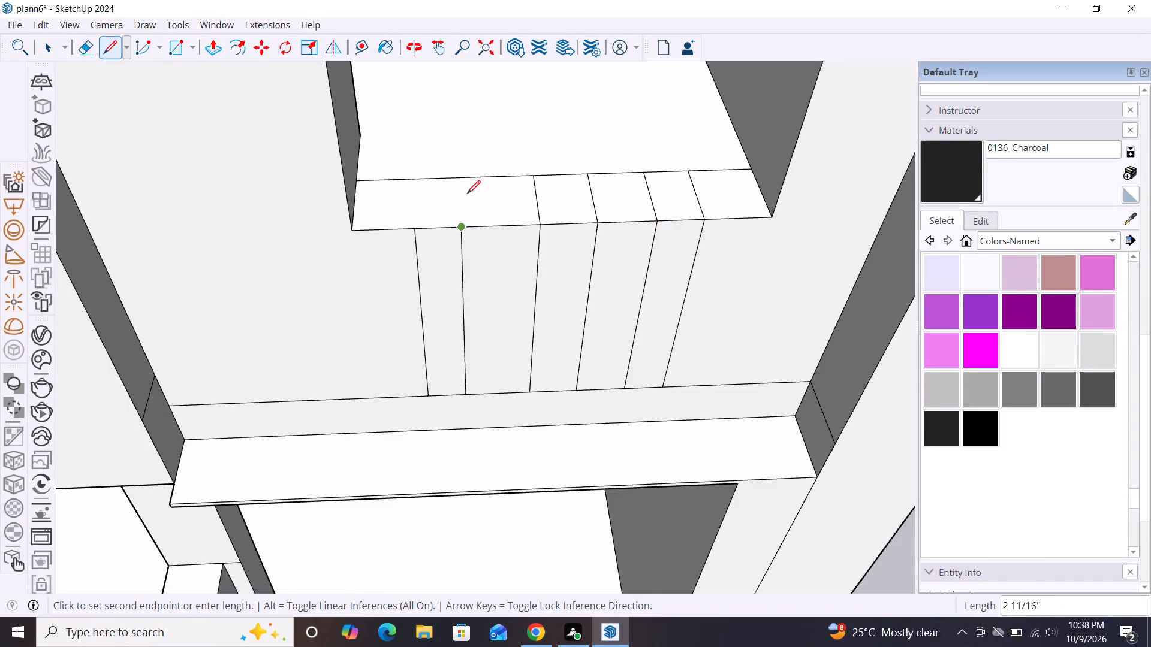
click(464, 179)
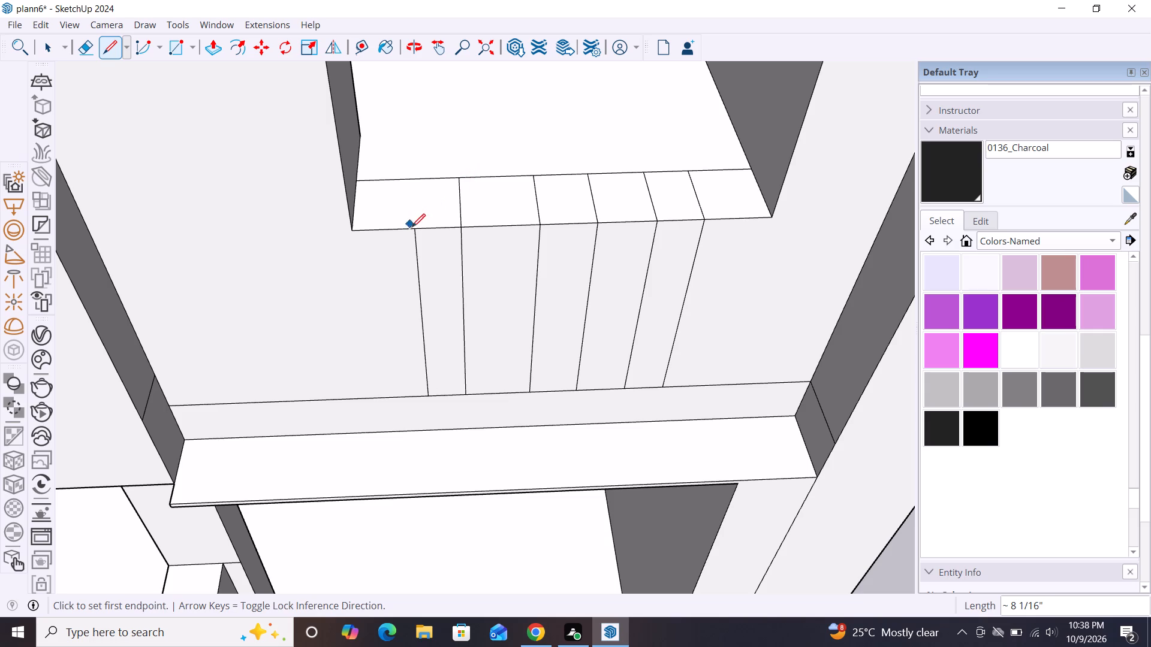
drag(414, 229, 415, 222)
click(414, 183)
Push/Pull the three strips below the upper opening outward about 2 5/16".
key(space)
scroll(511, 245, down, 4)
middle_drag(559, 320, 503, 181)
key(p)
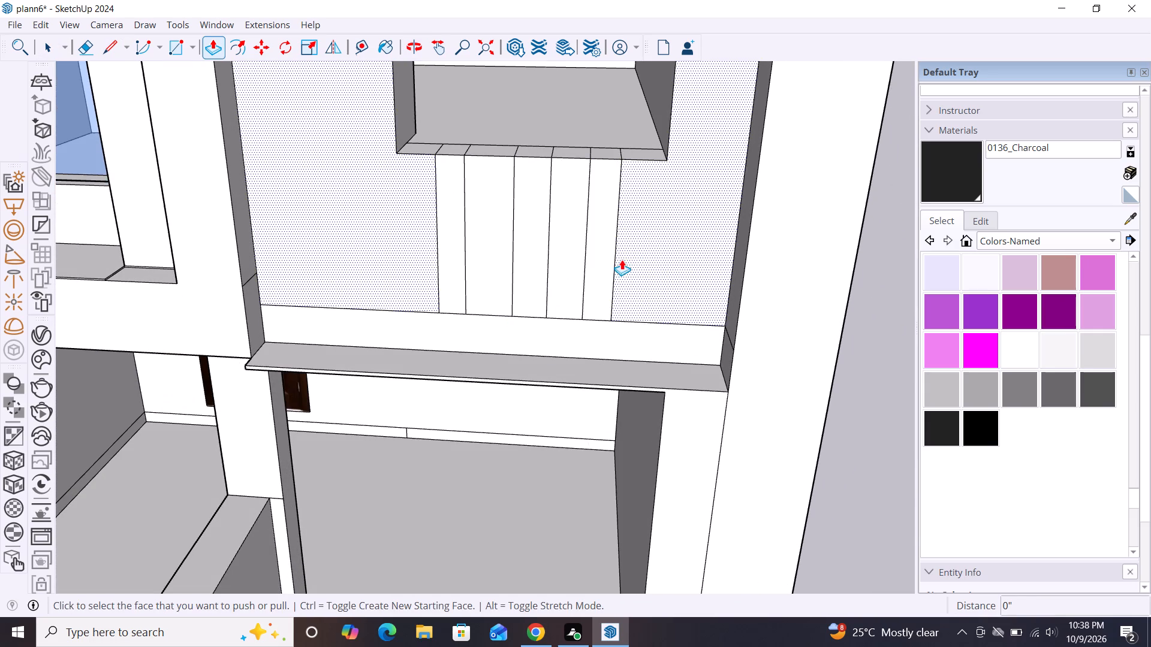
click(604, 260)
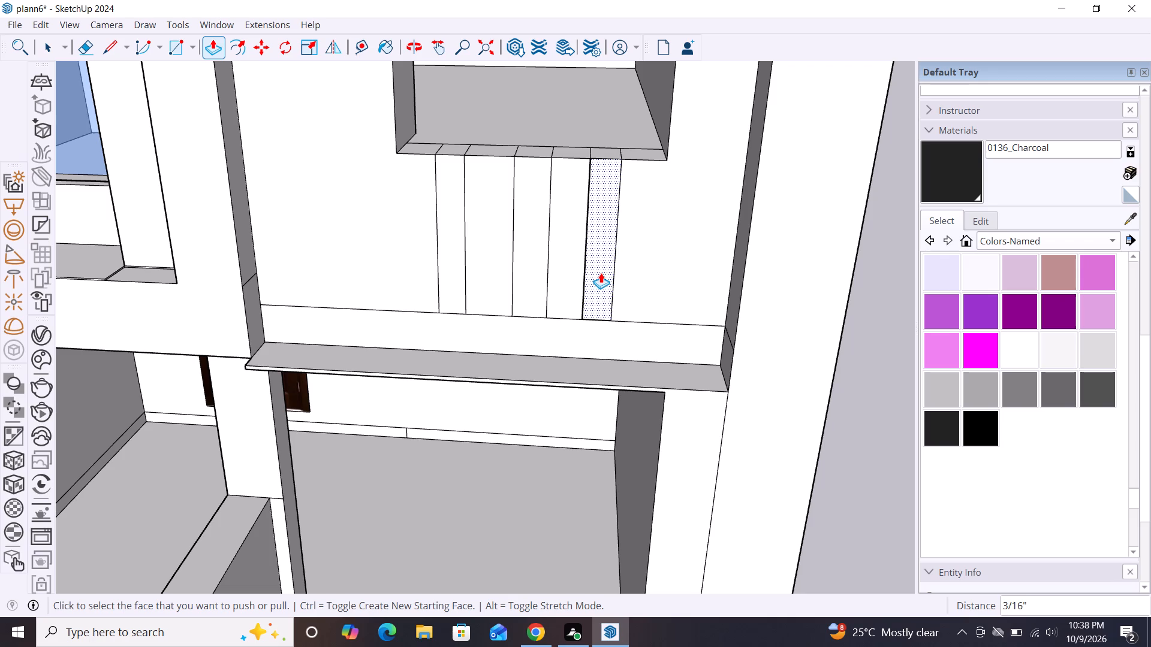
key(ctrl+z)
click(601, 273)
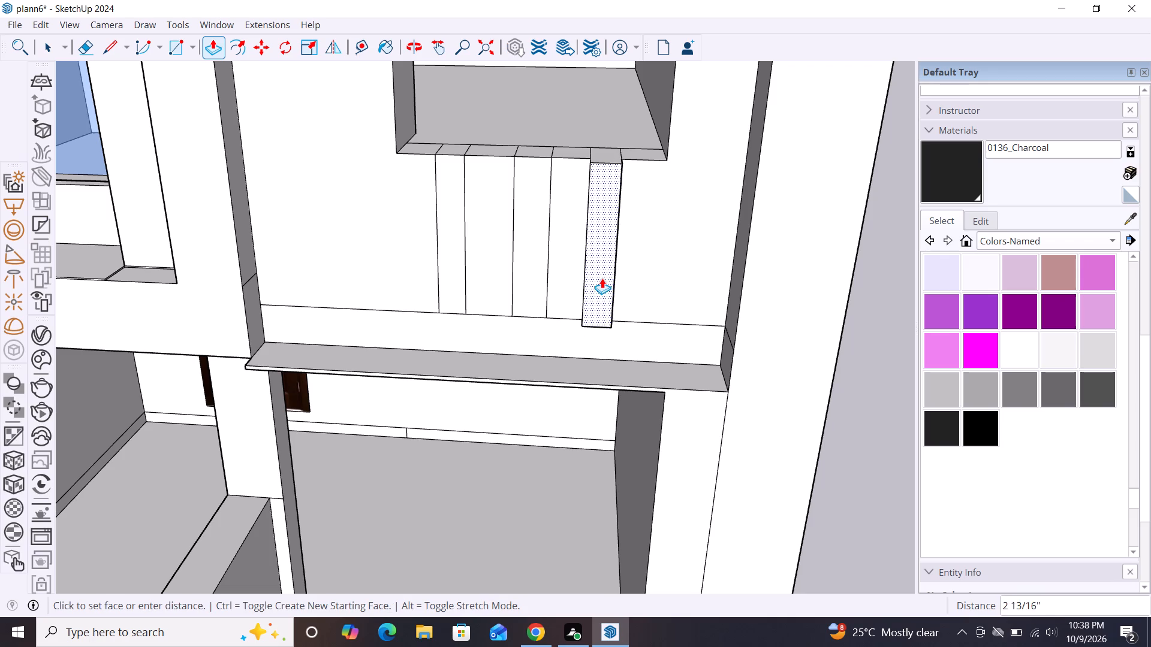
click(603, 277)
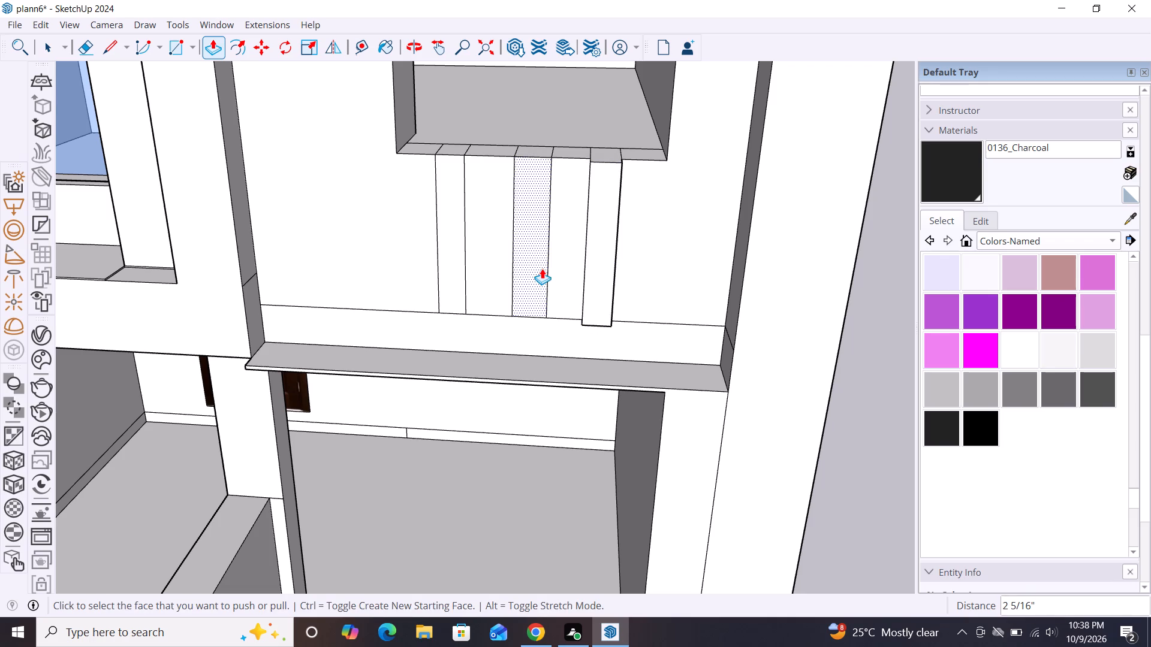
click(542, 268)
click(607, 274)
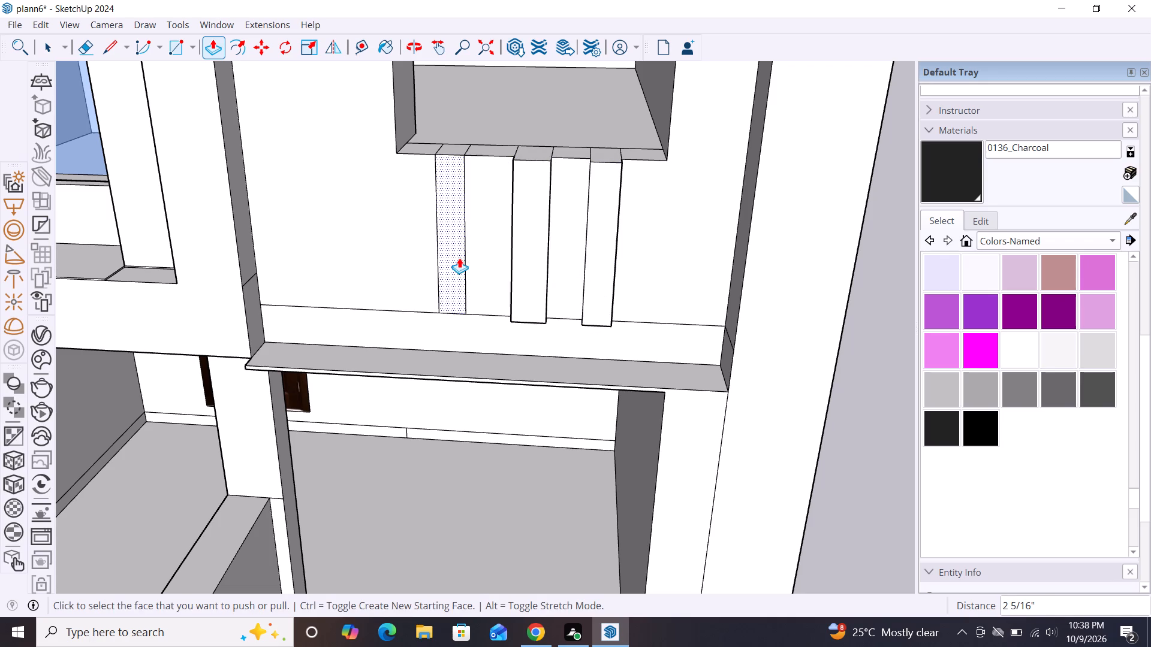
click(459, 258)
click(537, 273)
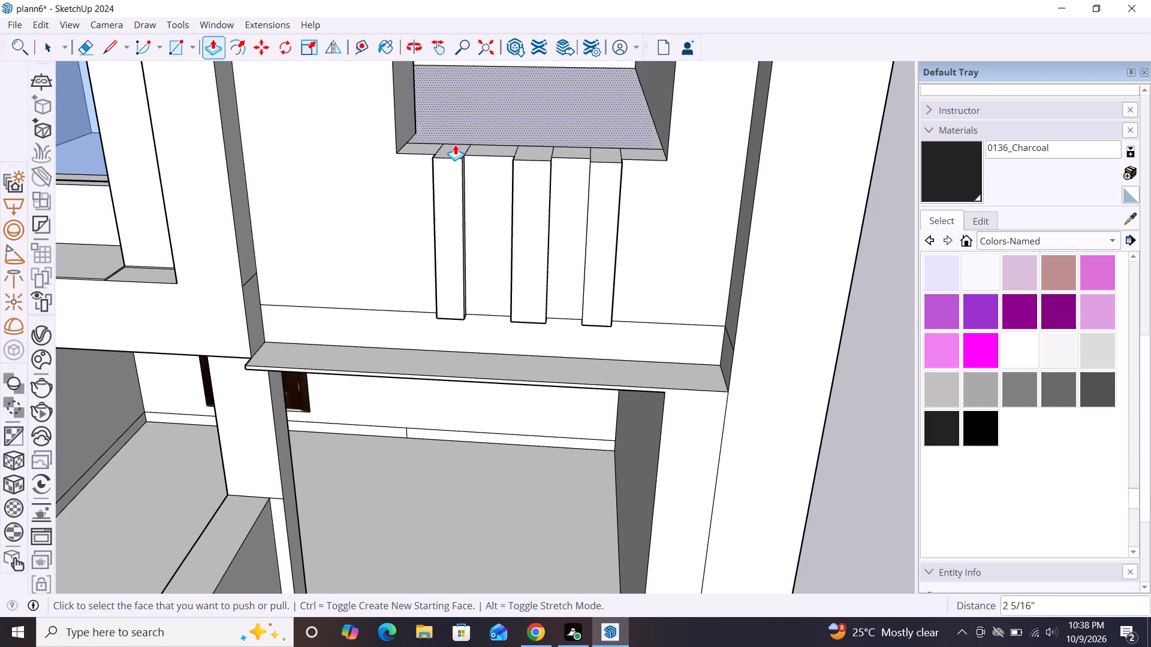
Push/Pull the top faces of the three strips up about 1 15/16" above the opening's floor.
click(452, 153)
click(452, 141)
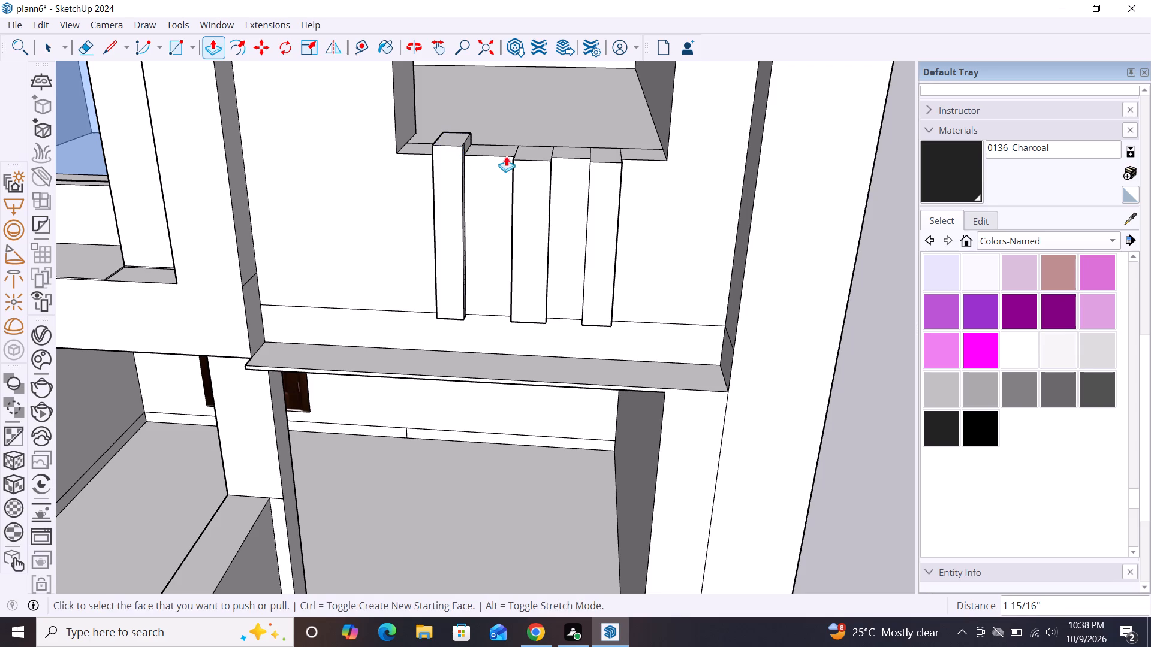
click(536, 154)
click(450, 139)
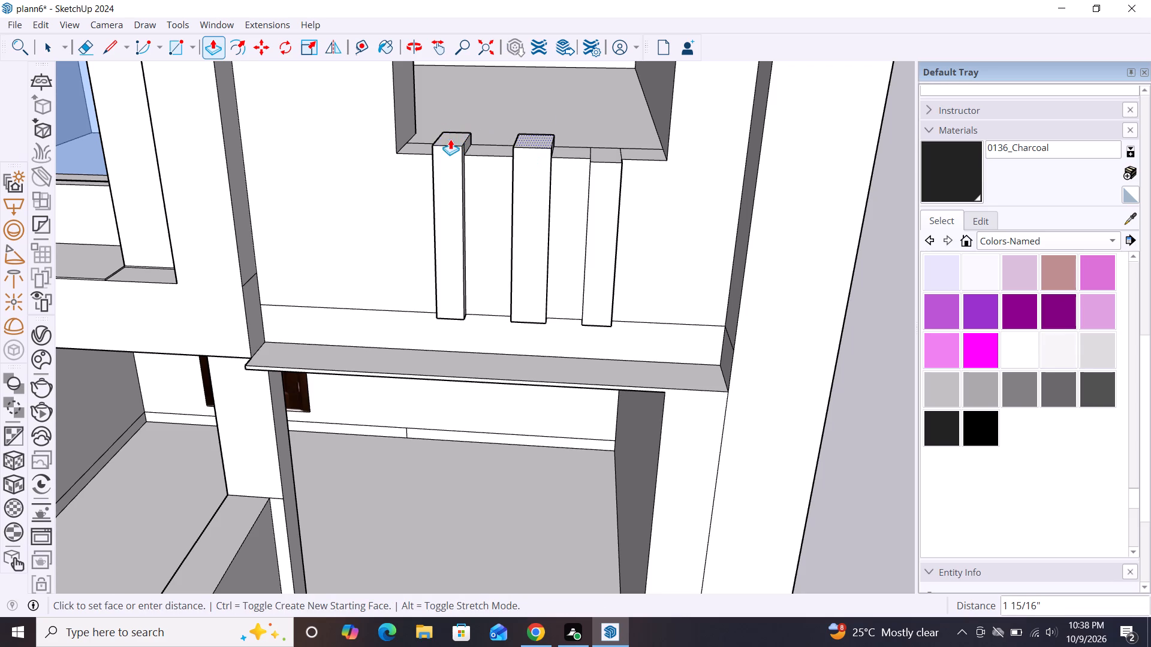
click(602, 157)
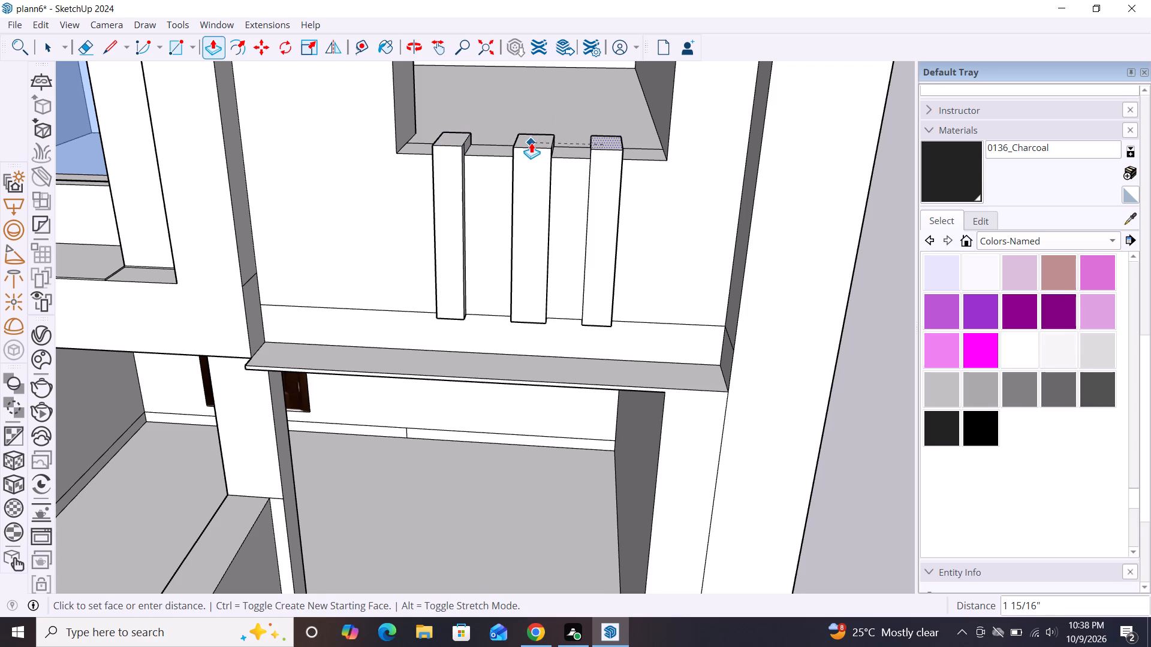
click(531, 143)
key(space)
Examine the three projecting strips and the whole house front from several angles.
scroll(614, 126, down, 4)
middle_drag(583, 266, 646, 204)
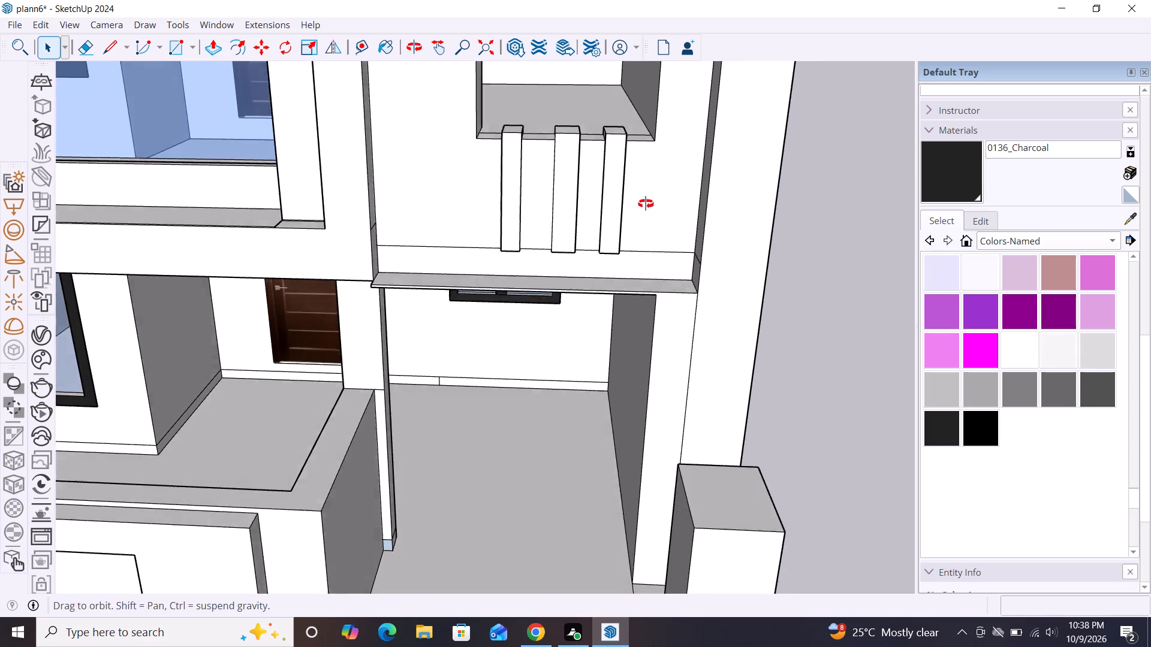
middle_drag(646, 204, 629, 234)
scroll(692, 193, down, 11)
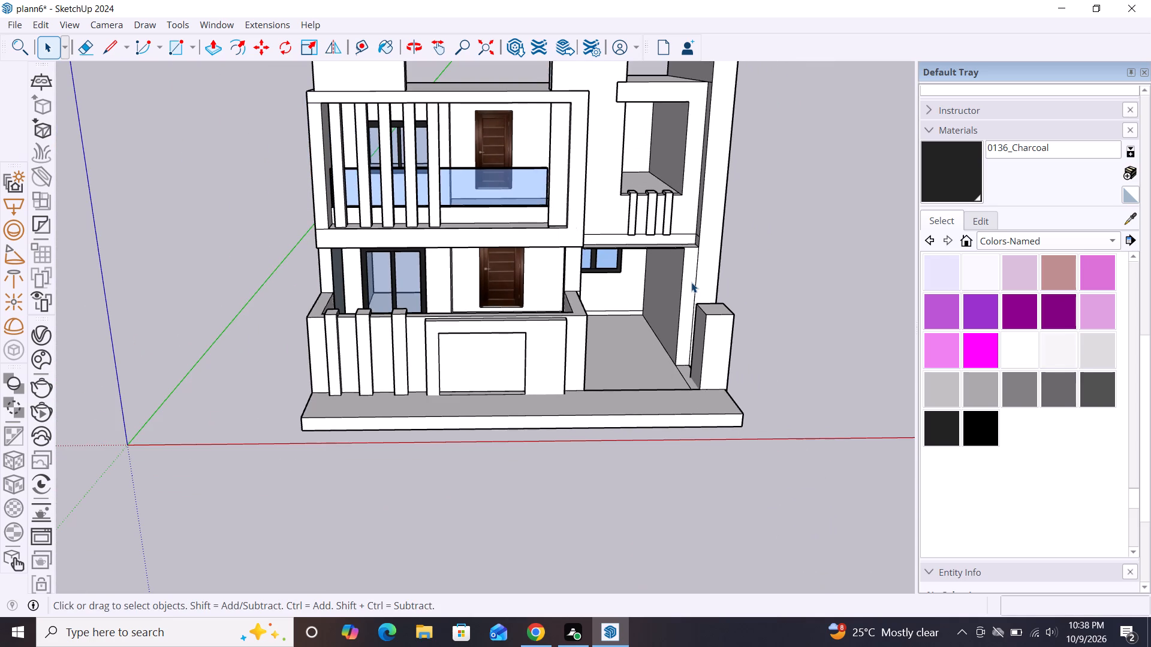
scroll(664, 254, down, 7)
middle_drag(662, 320, 588, 305)
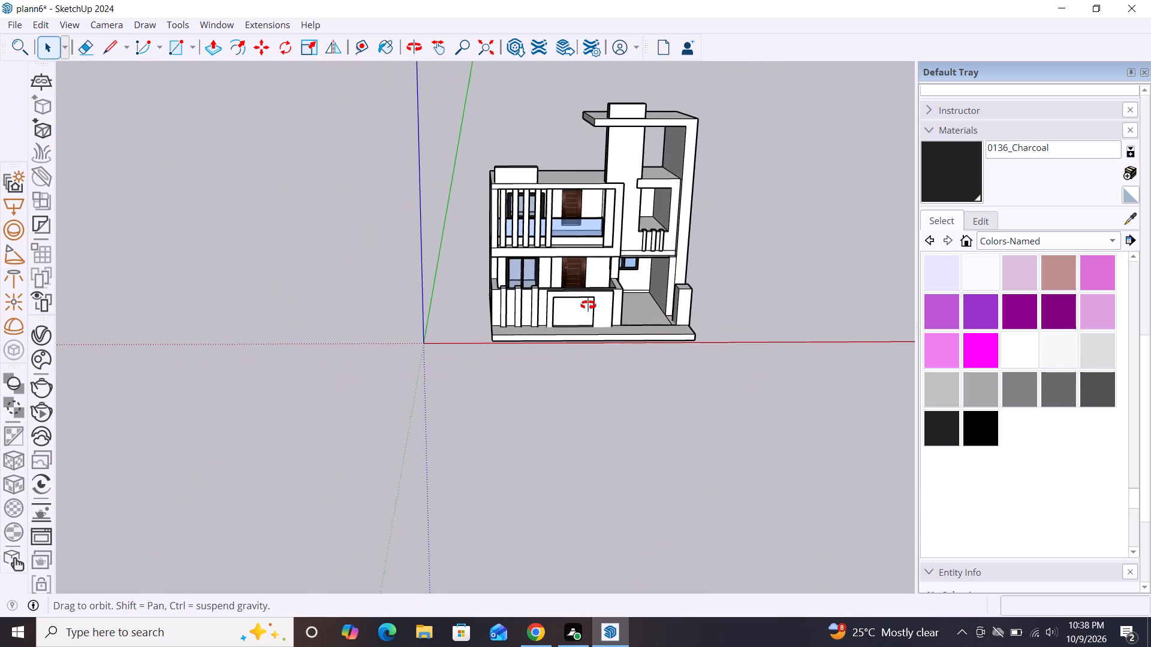
middle_drag(588, 305, 585, 304)
scroll(568, 259, down, 2)
middle_drag(565, 345, 631, 347)
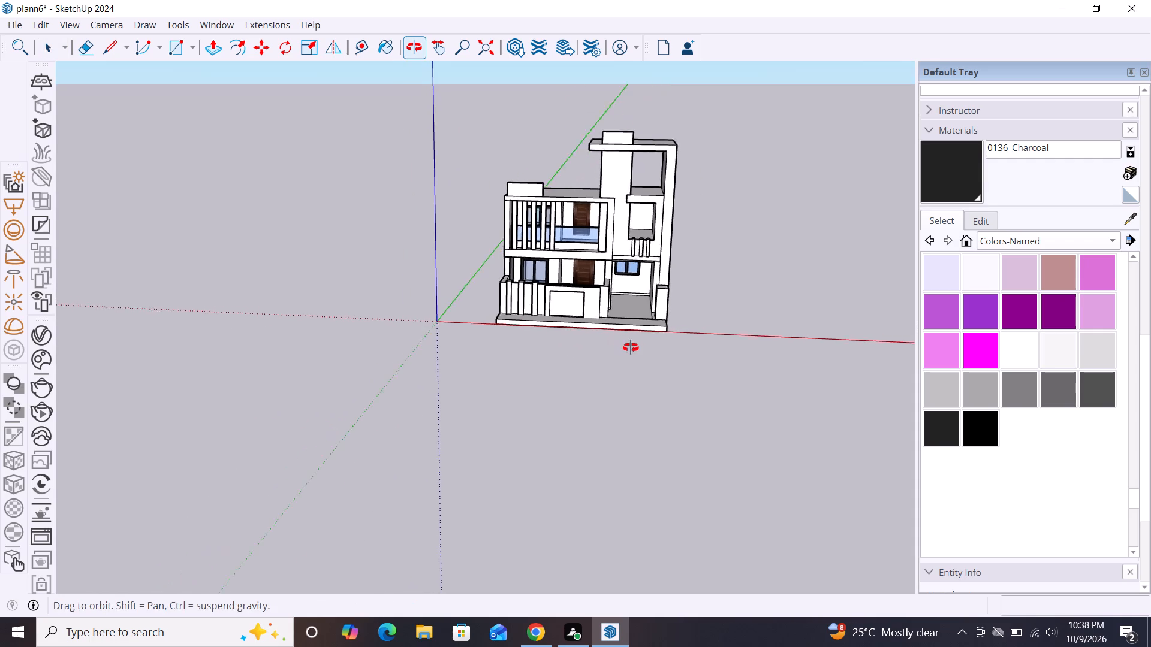
middle_drag(631, 347, 631, 348)
Draw a rectangle about 4' 1 1/8" by 9 1/2" on the front of the raised parapet block above the balcony posts.
scroll(574, 200, up, 5)
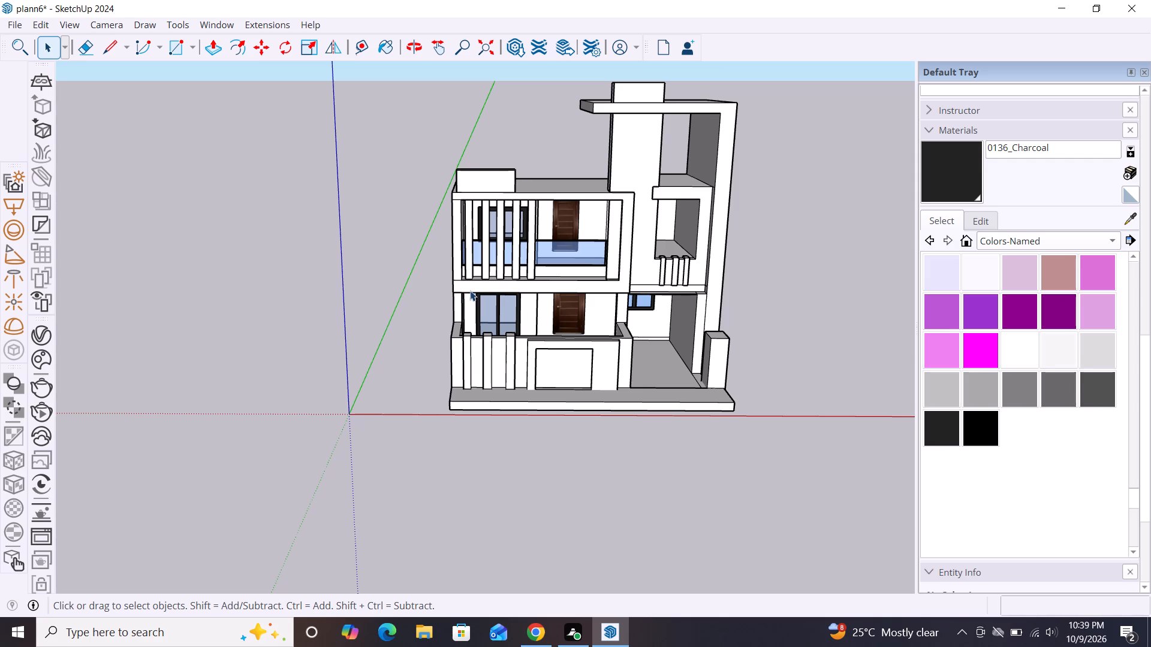
scroll(507, 202, up, 11)
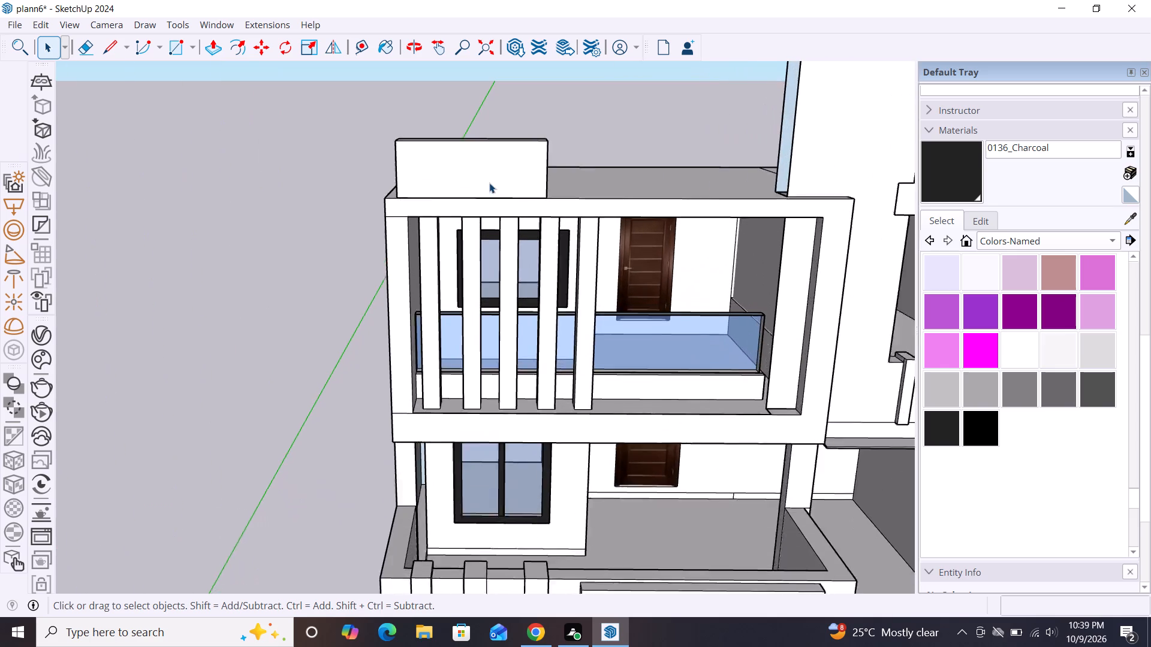
scroll(489, 183, up, 5)
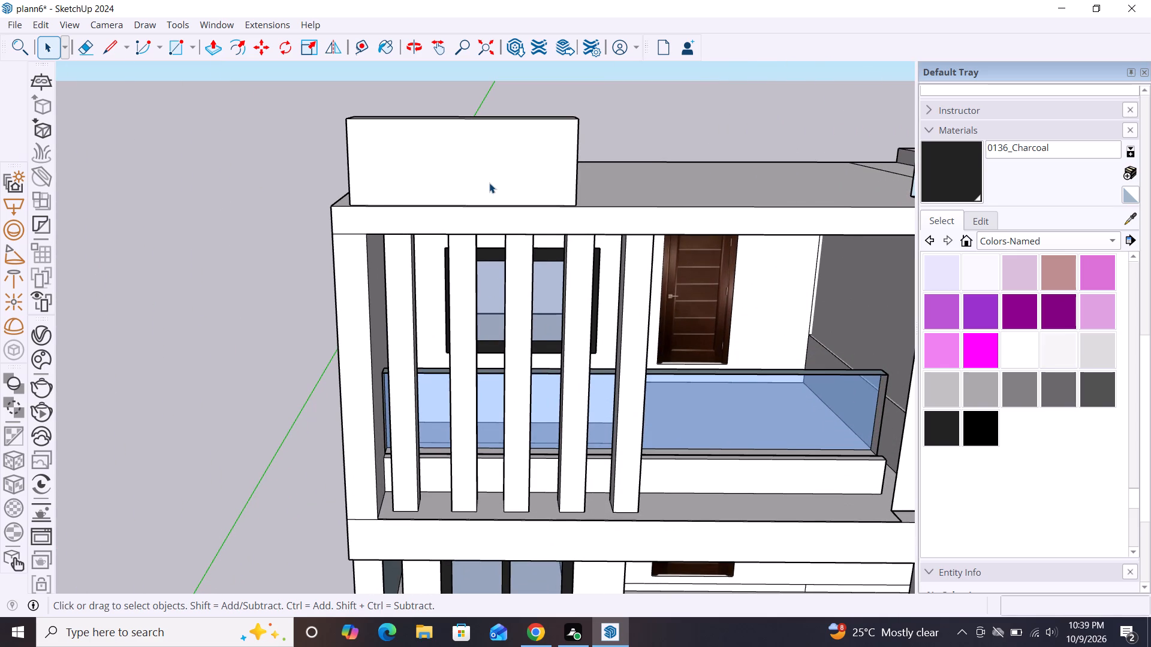
scroll(489, 183, up, 2)
key(r)
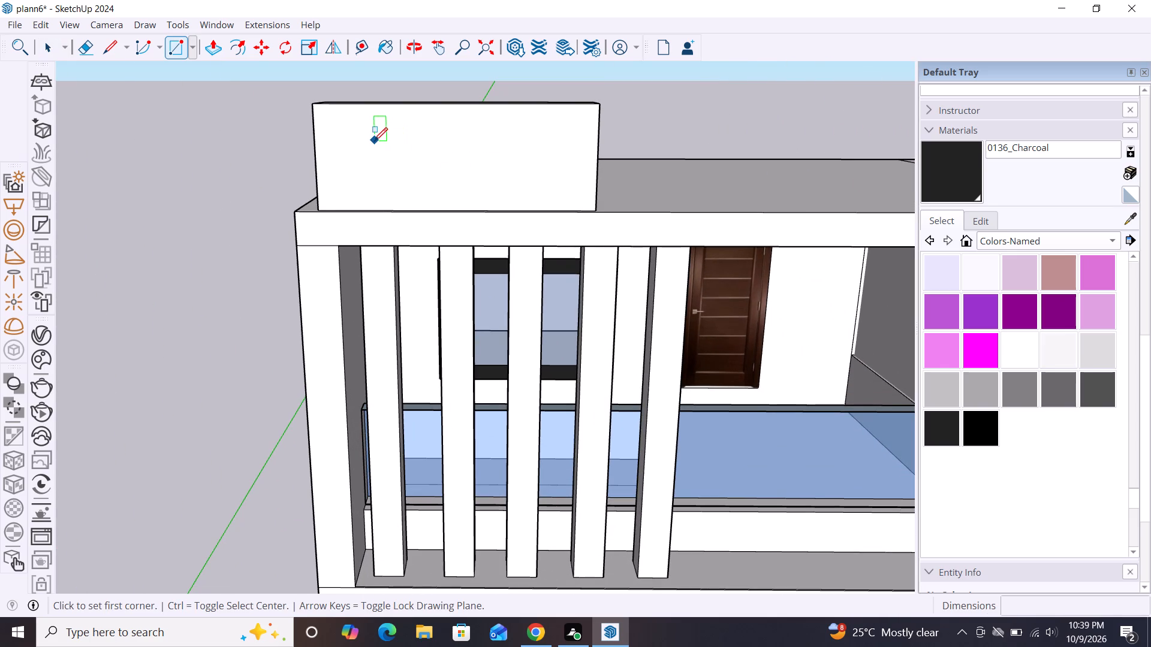
click(338, 131)
click(573, 177)
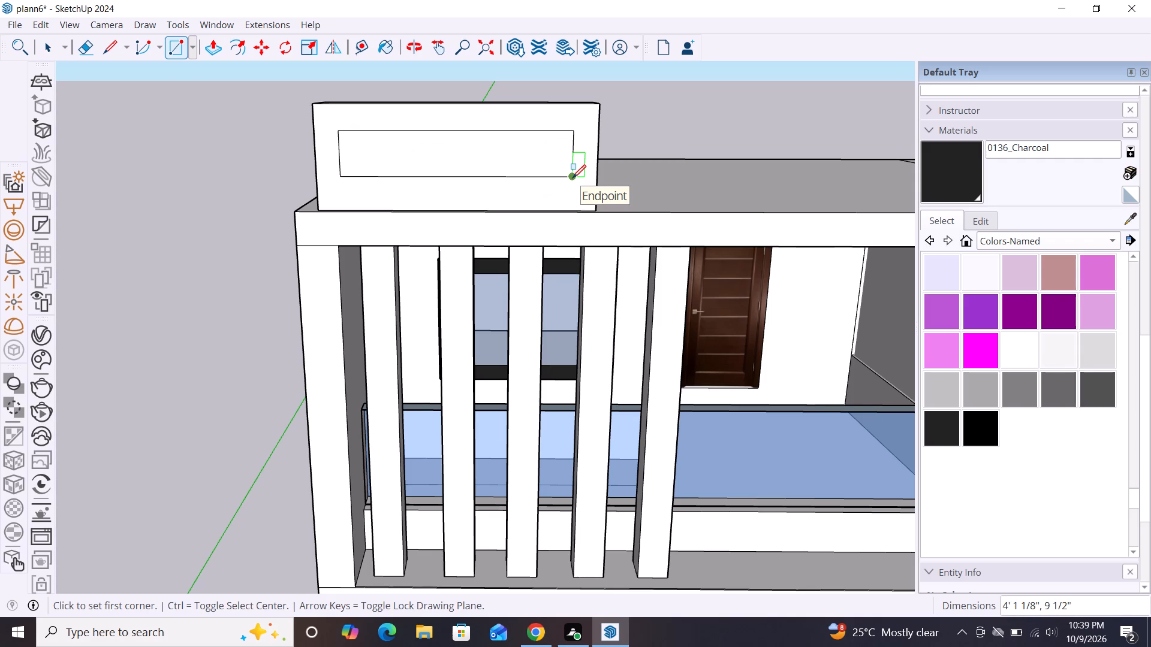
Draw a 9 1/2" line across the parapet block's front rectangle near its outer end, splitting off a small section.
key(space)
text(l)
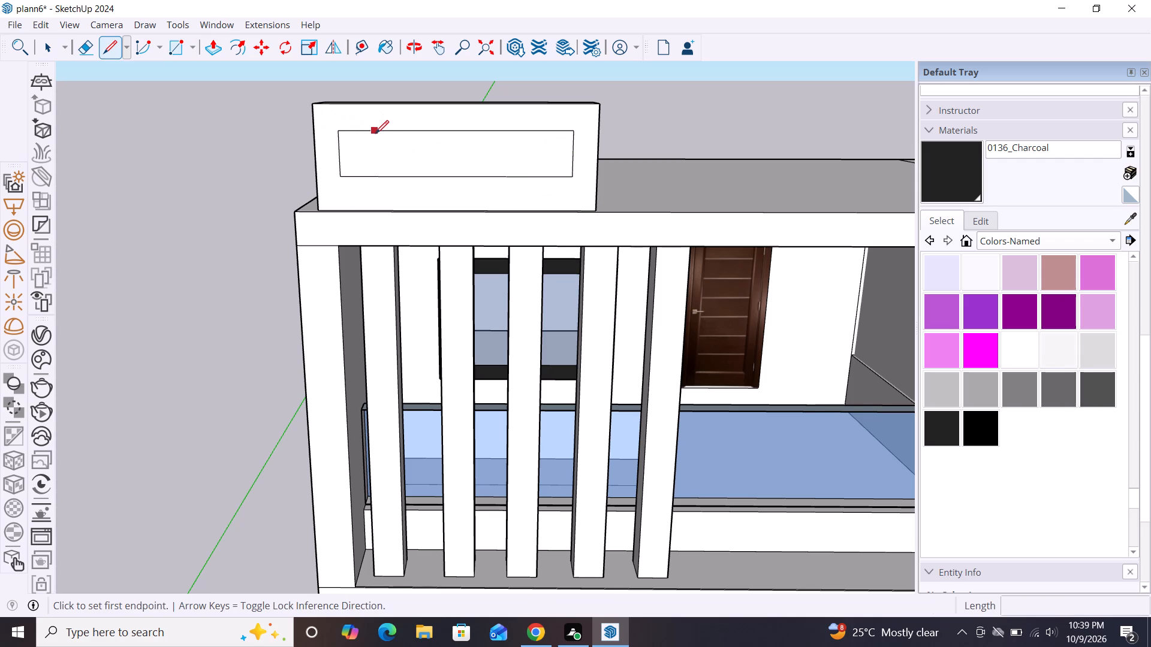
click(381, 133)
drag(380, 180, 386, 180)
key(space)
Delete the small end section of the parapet rectangle and the block's back face behind it.
text(p)
click(365, 164)
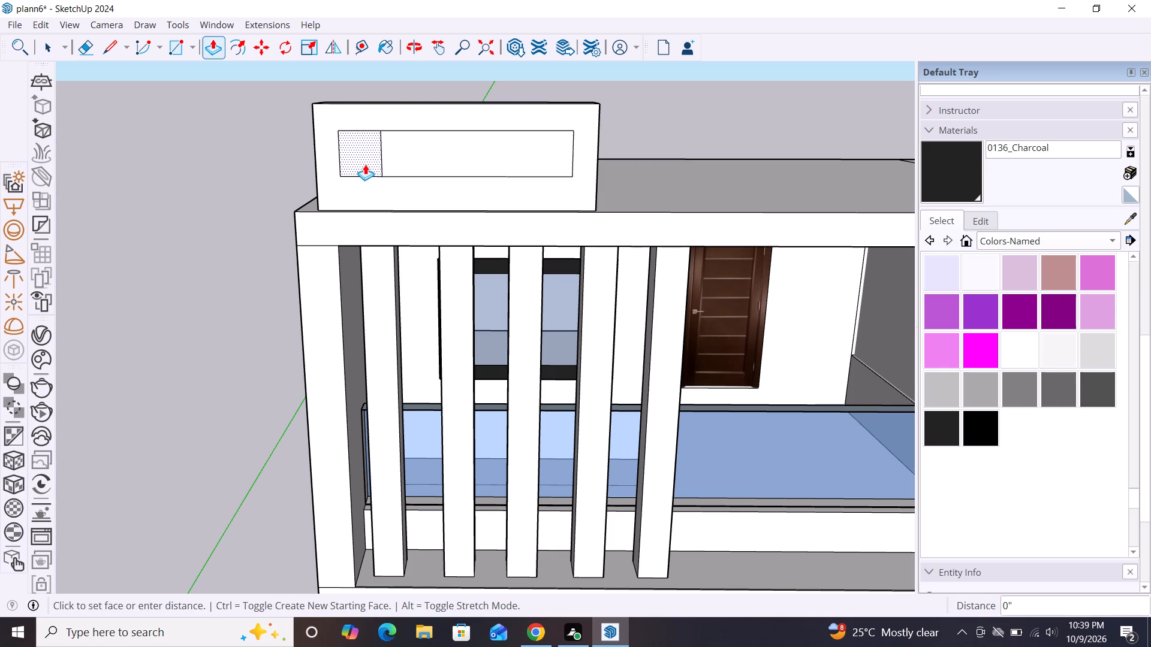
key(Delete)
scroll(365, 164, down, 2)
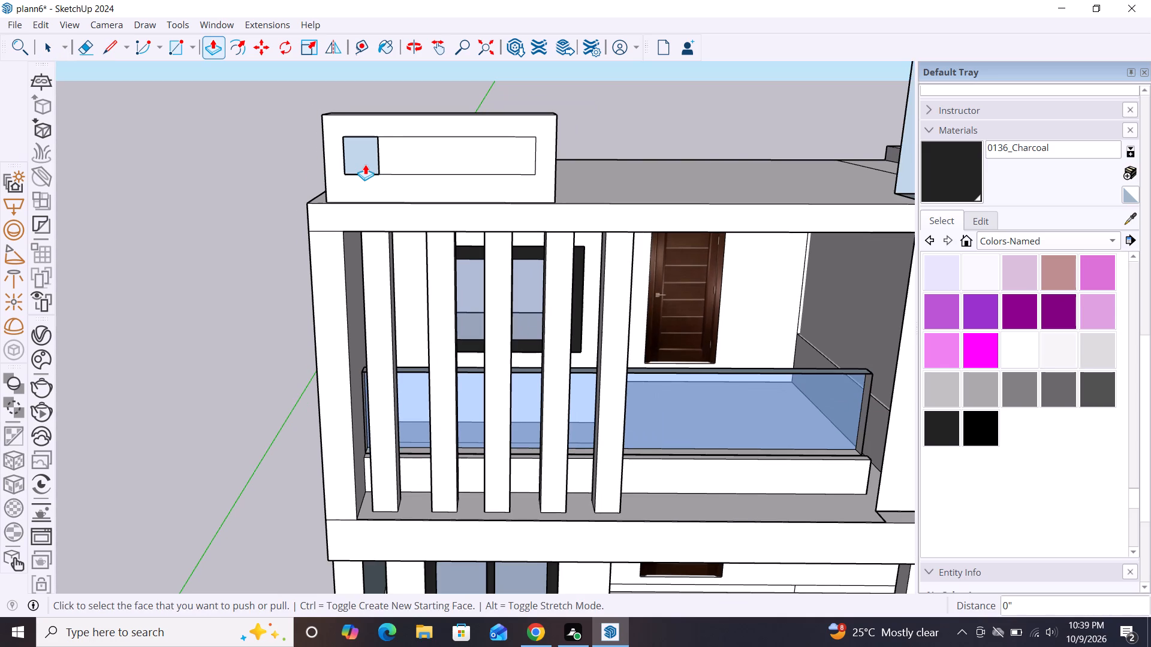
key(space)
click(365, 164)
key(Delete)
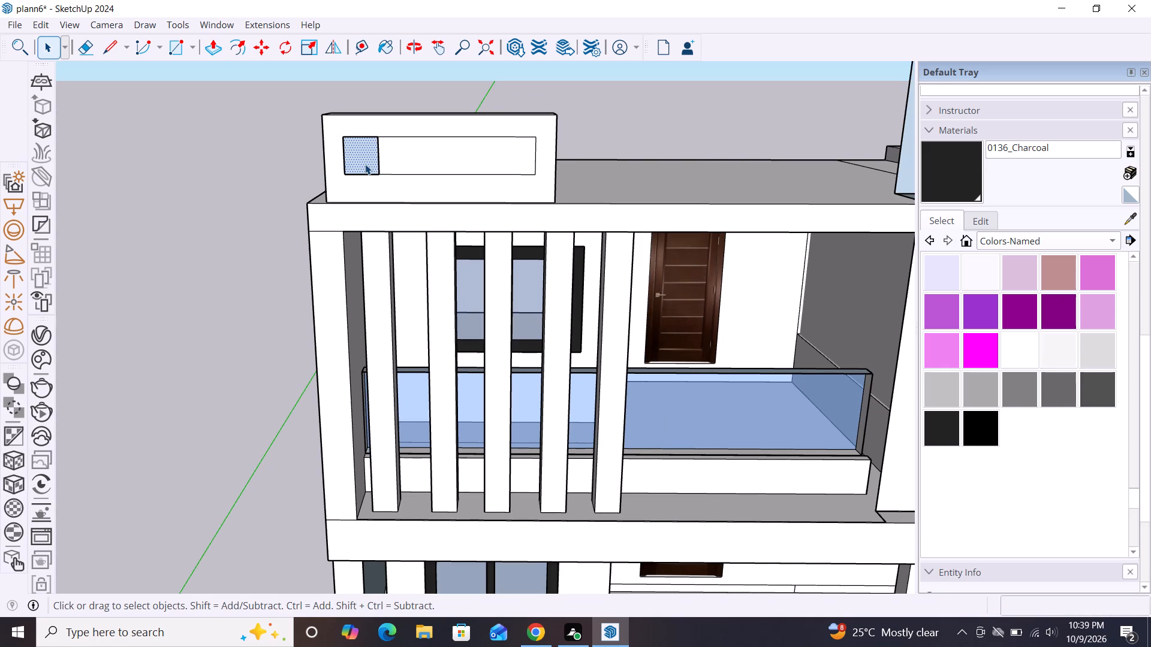
Push/Pull the frame face around the parapet rectangle outward about 1 15/16".
scroll(321, 204, down, 2)
middle_drag(339, 217, 370, 158)
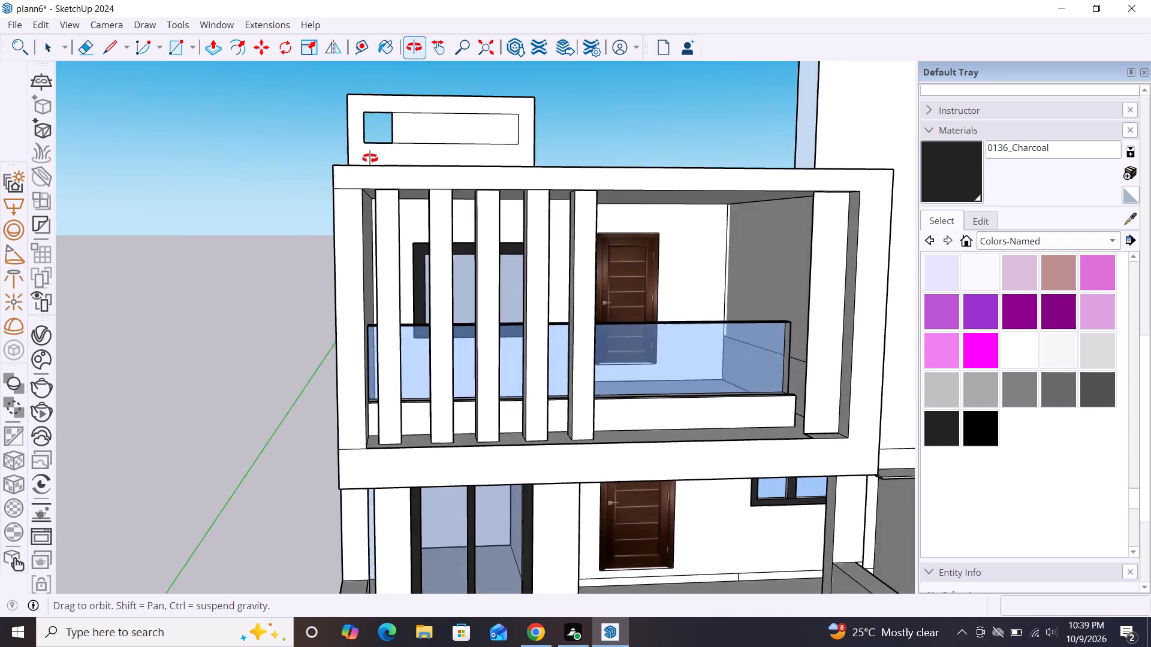
middle_drag(370, 158, 321, 199)
scroll(482, 126, up, 1)
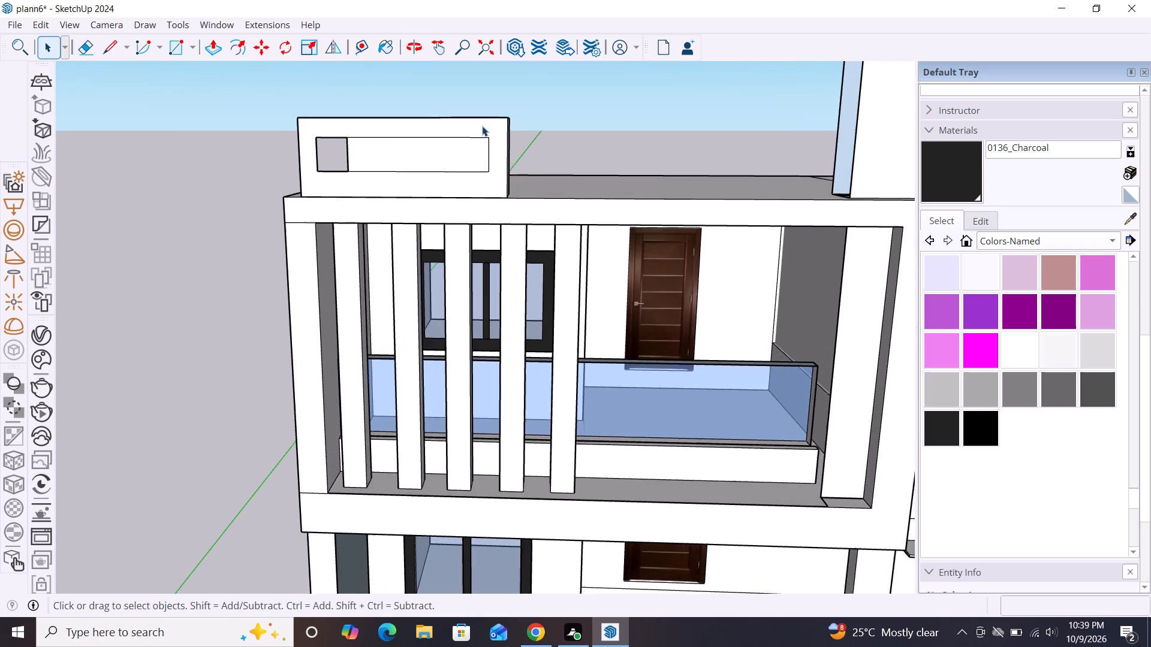
scroll(482, 126, up, 1)
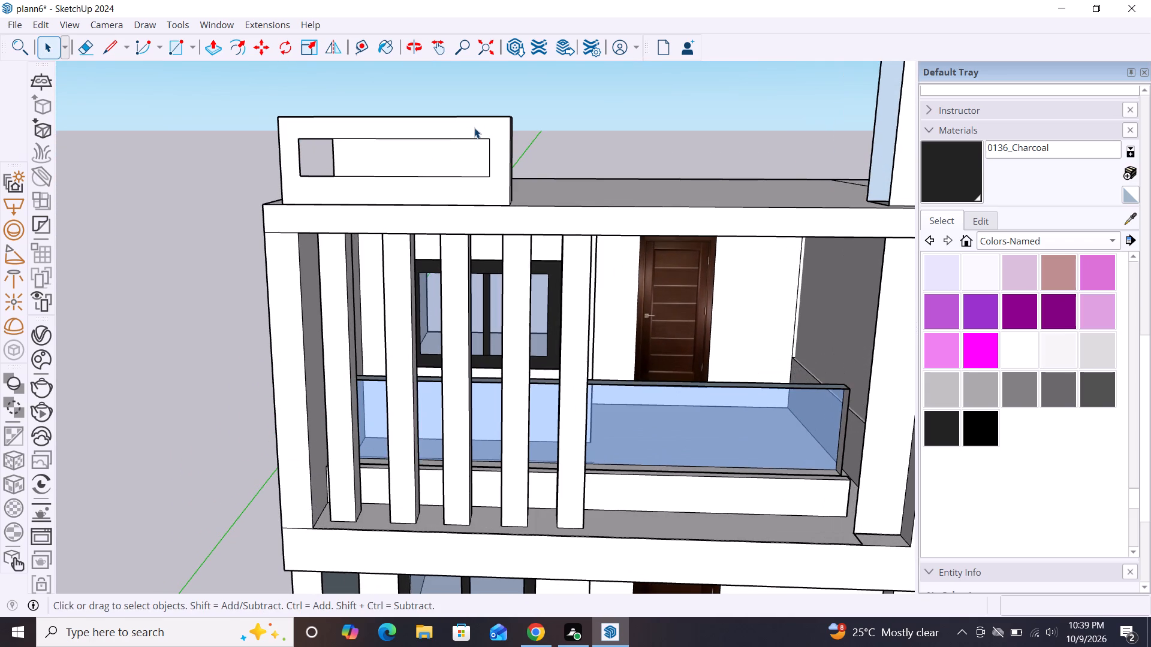
key(p)
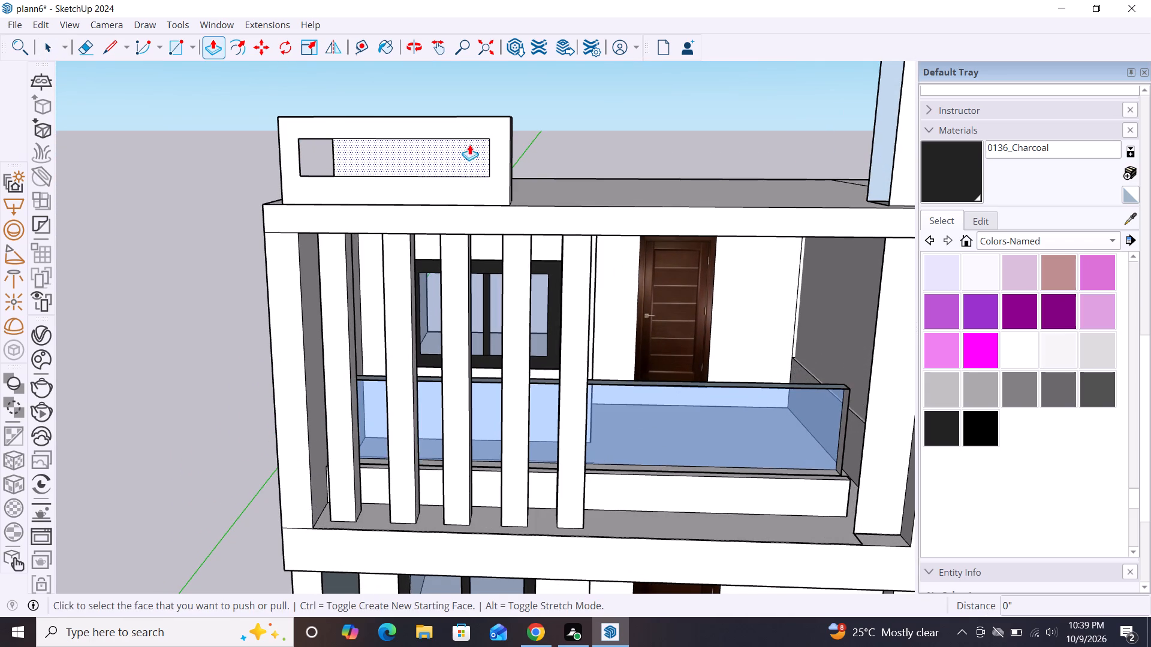
click(471, 132)
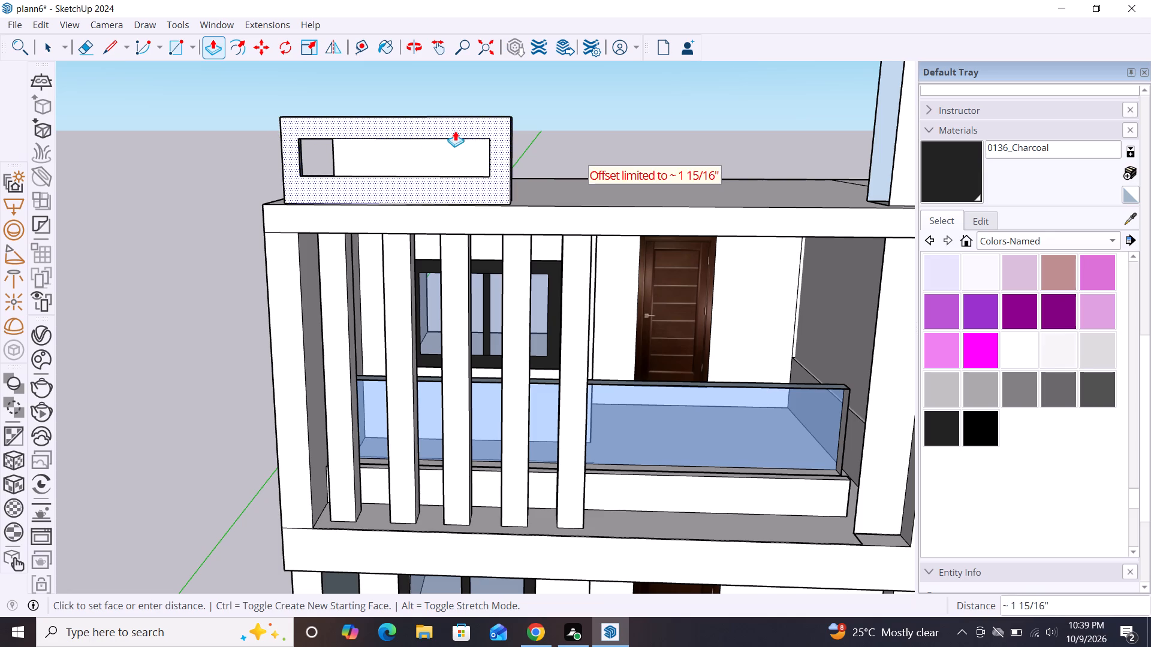
click(435, 134)
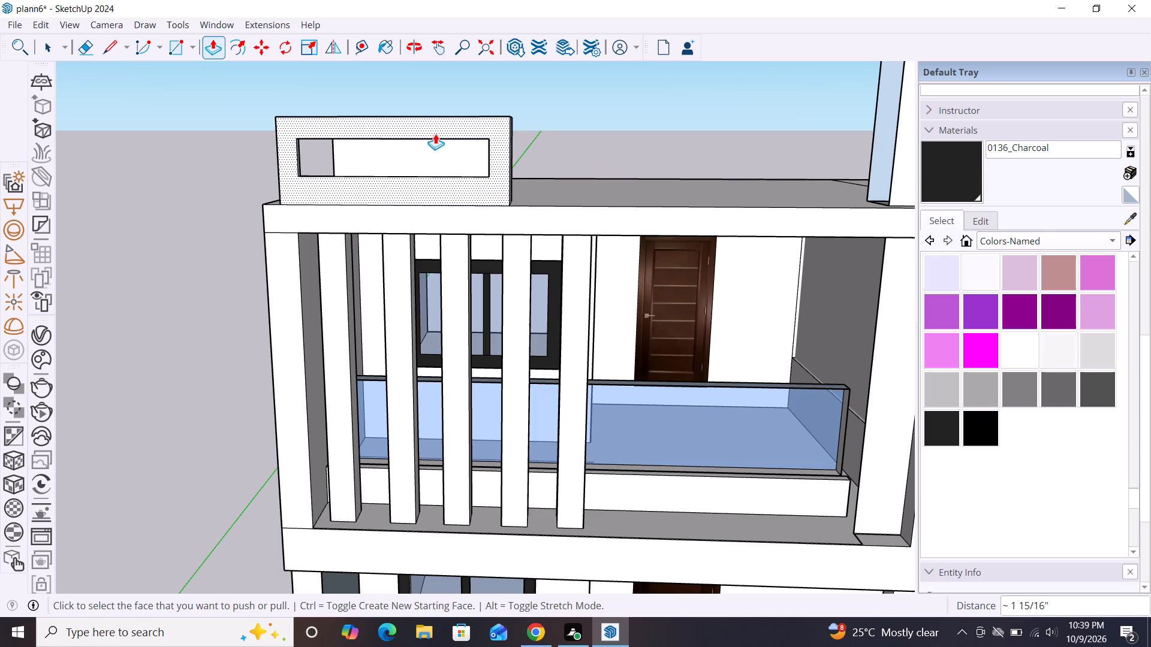
Push/Pull the long panel face inside the parapet frame about 7/8".
click(458, 149)
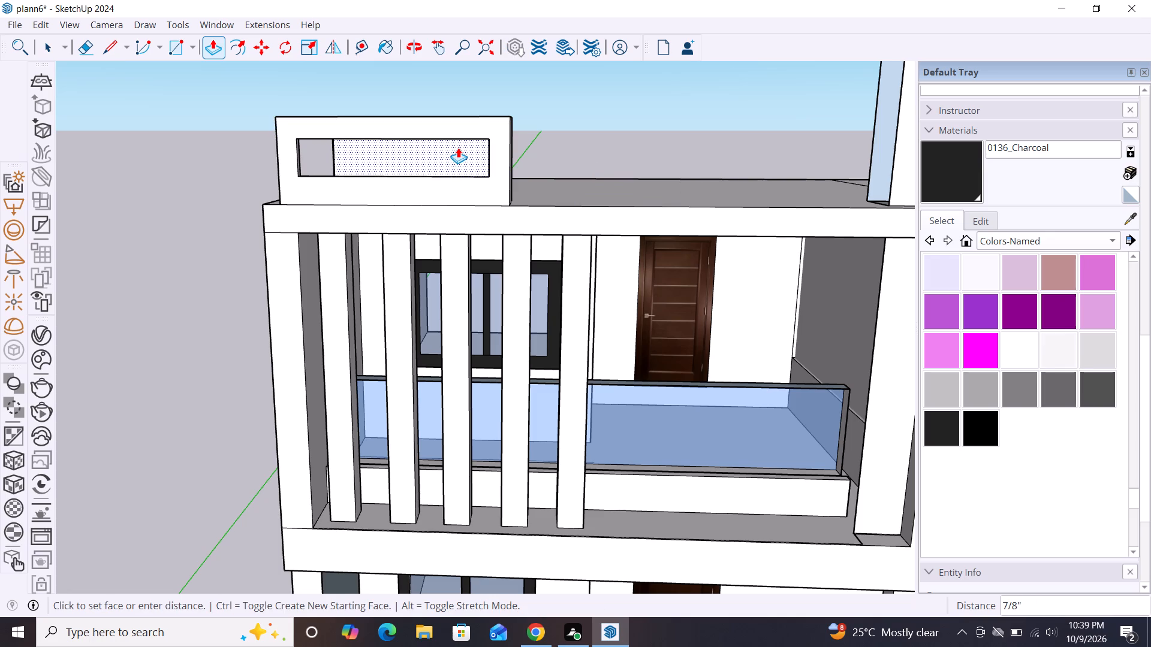
click(459, 149)
key(space)
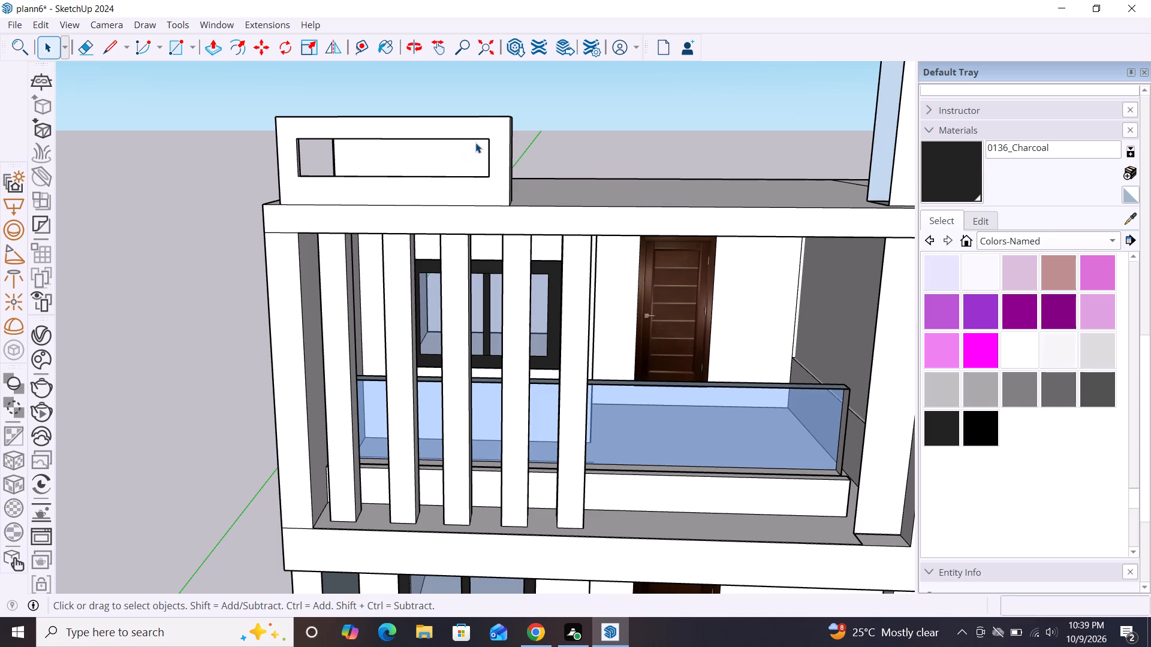
Draw a rectangle about 4 11/16" by 10' 6 5/8" along the roof's outer side edge beside the parapet block.
scroll(479, 135, down, 6)
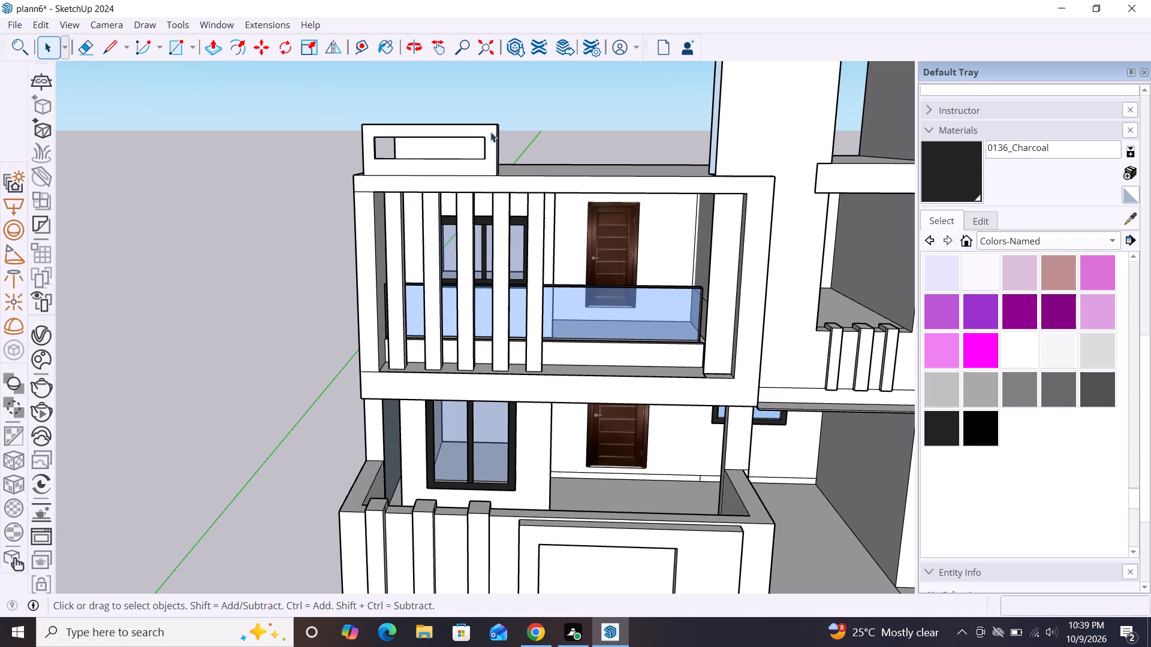
scroll(432, 230, down, 2)
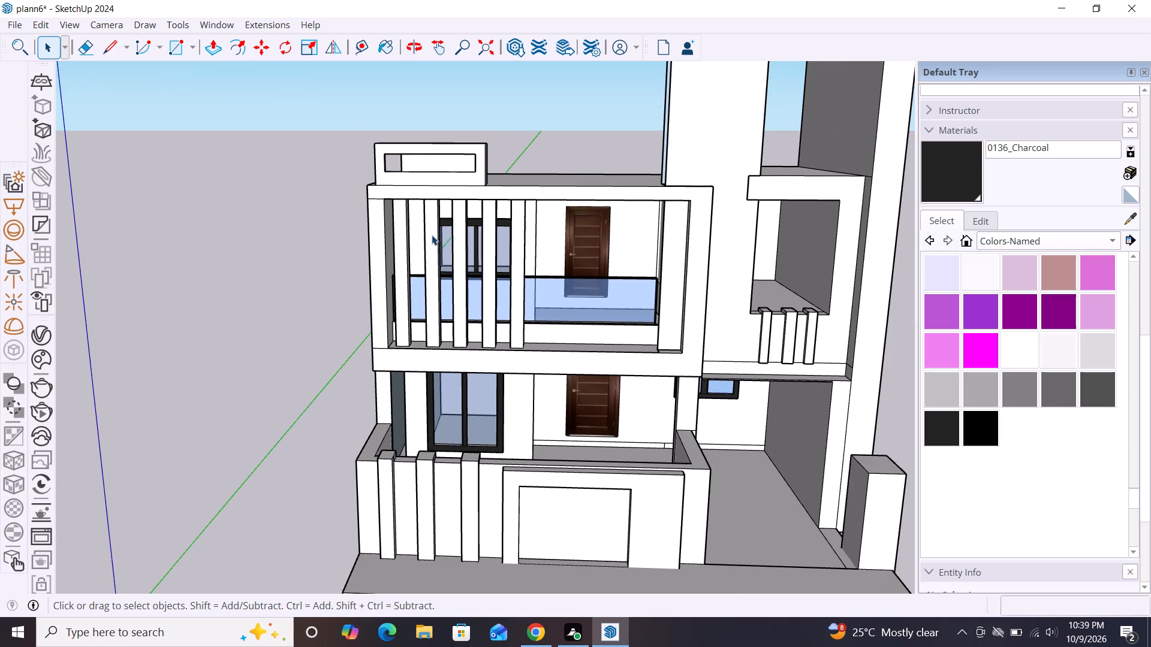
middle_drag(382, 247, 570, 358)
scroll(361, 289, down, 2)
middle_drag(335, 304, 678, 426)
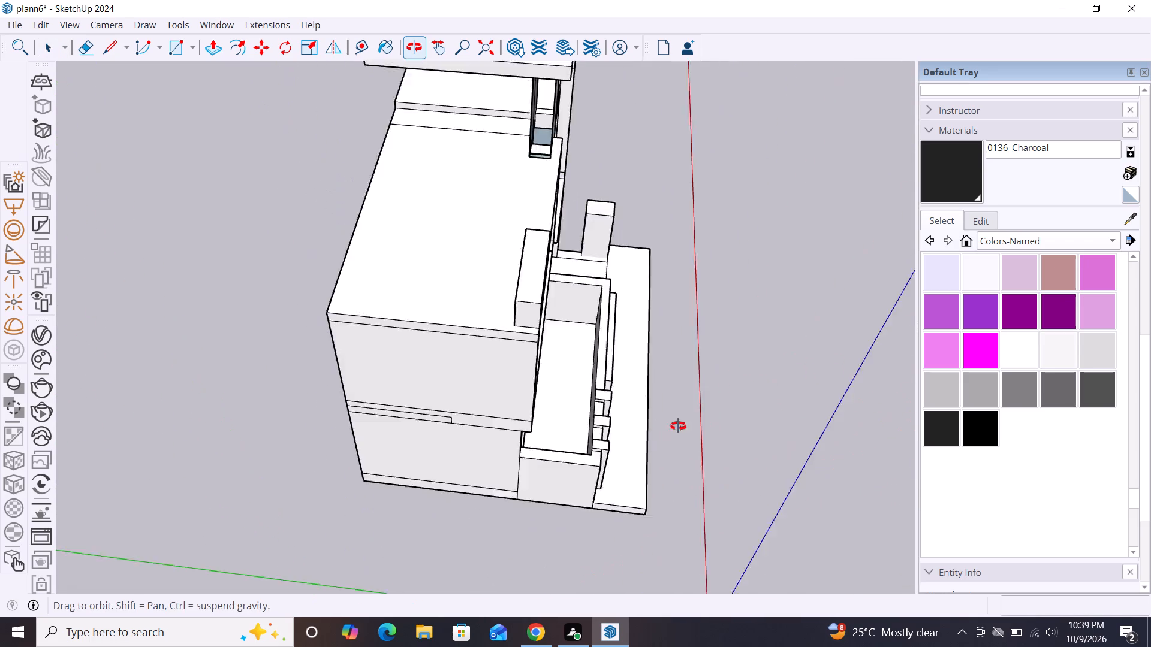
middle_drag(678, 426, 754, 385)
scroll(553, 289, up, 3)
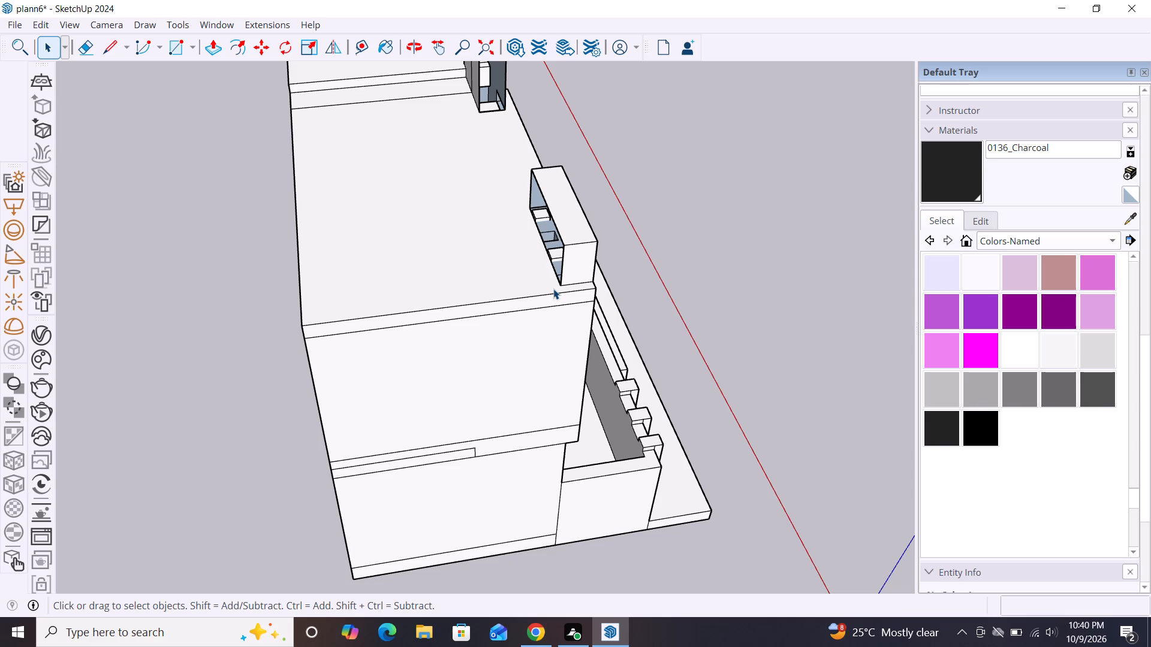
key(r)
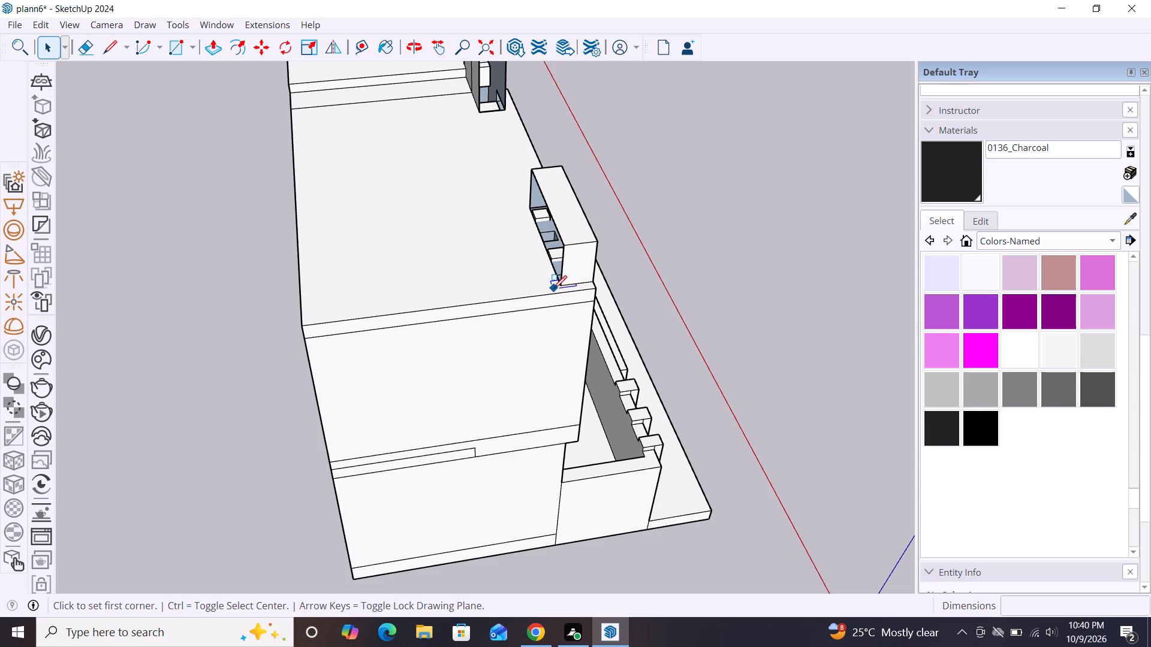
click(595, 291)
click(586, 279)
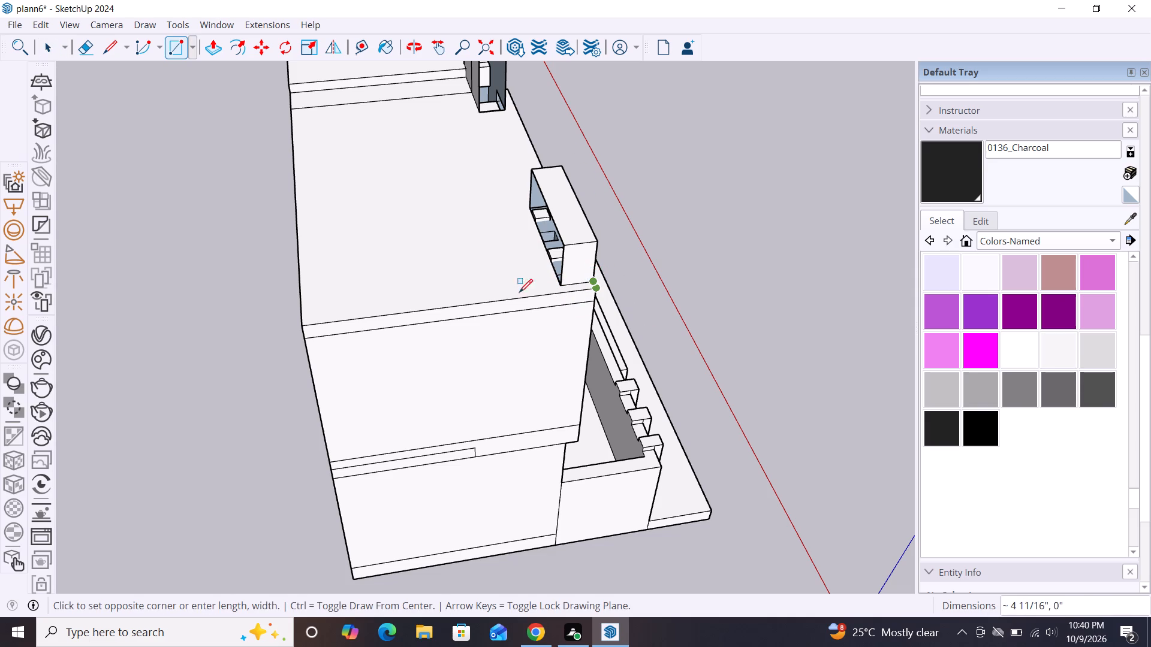
click(303, 316)
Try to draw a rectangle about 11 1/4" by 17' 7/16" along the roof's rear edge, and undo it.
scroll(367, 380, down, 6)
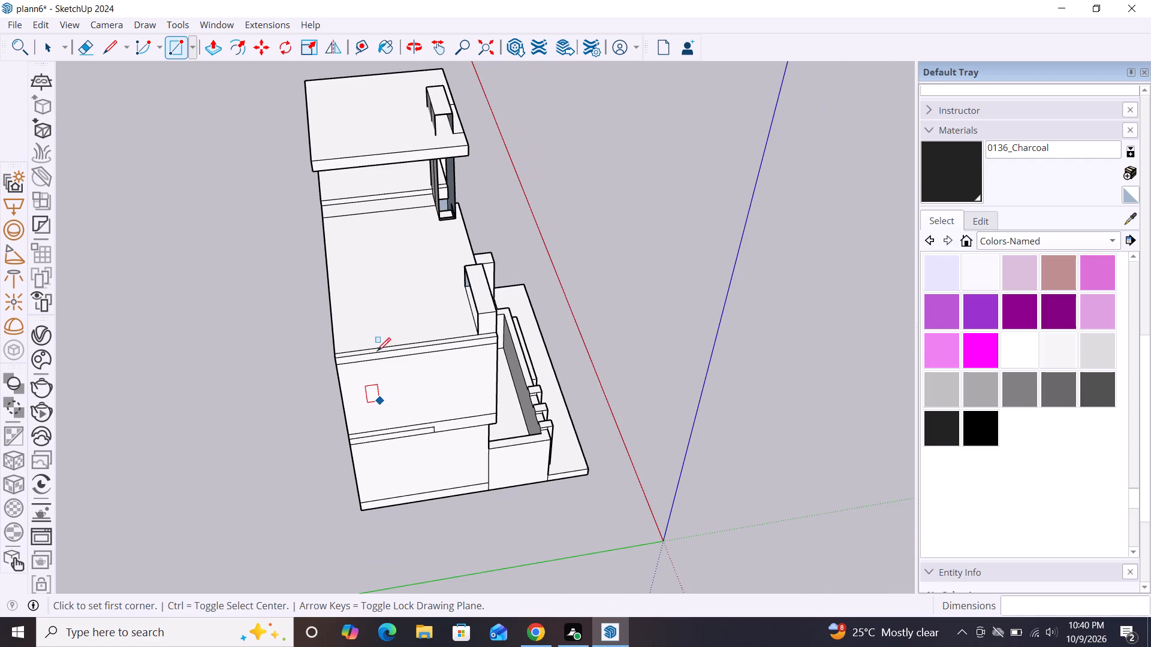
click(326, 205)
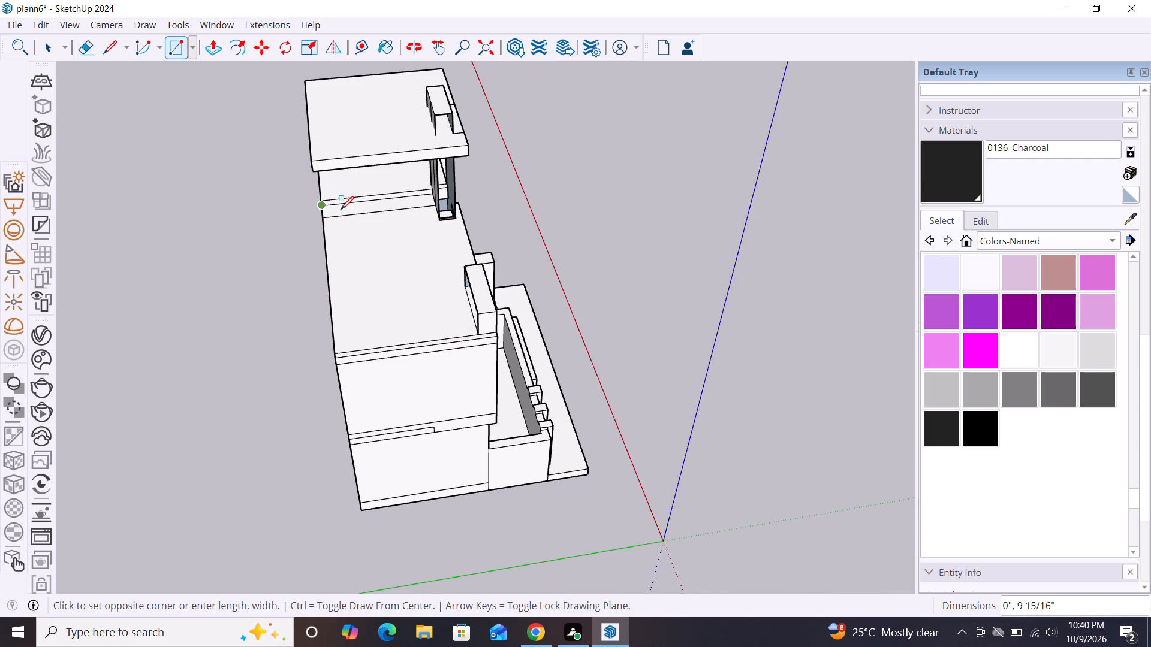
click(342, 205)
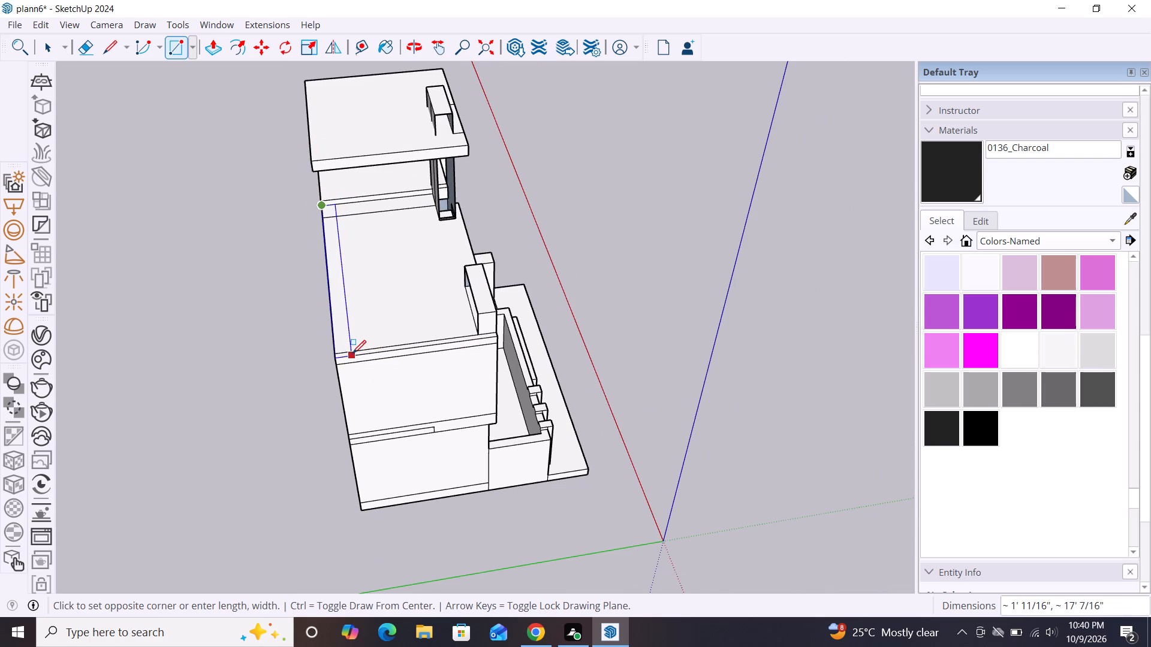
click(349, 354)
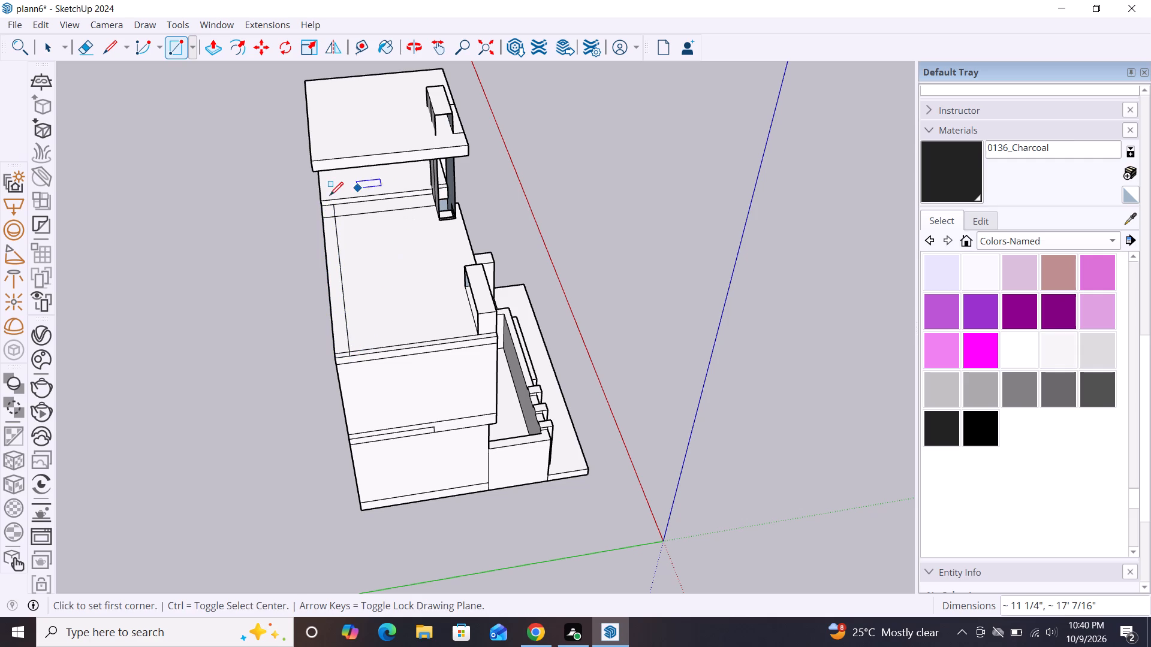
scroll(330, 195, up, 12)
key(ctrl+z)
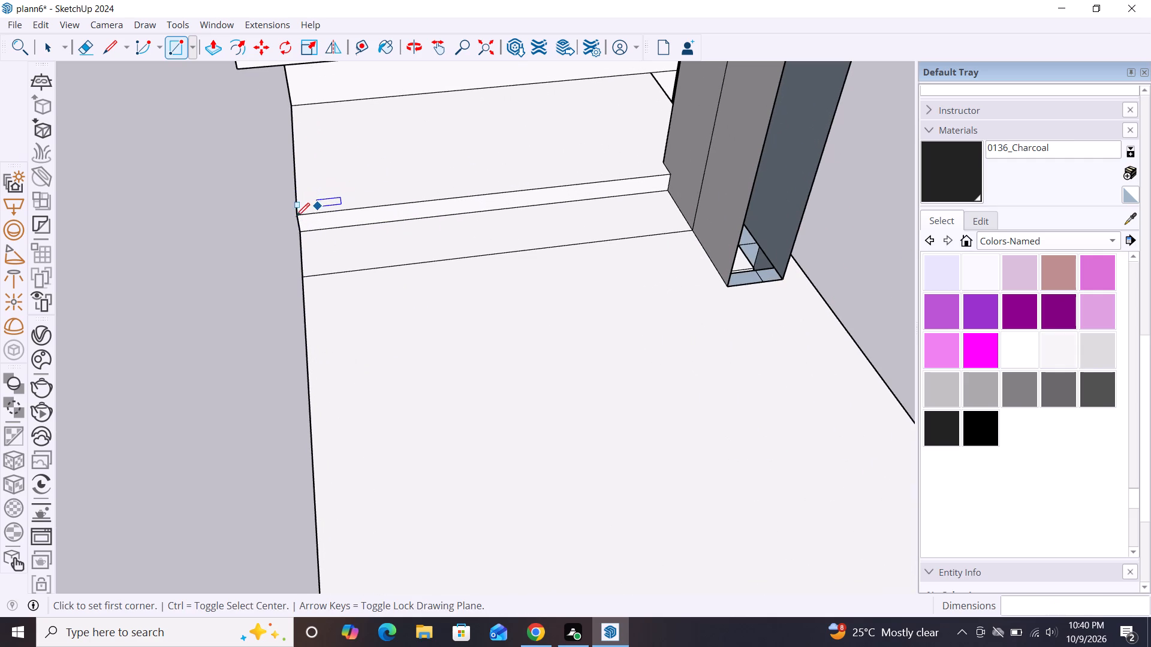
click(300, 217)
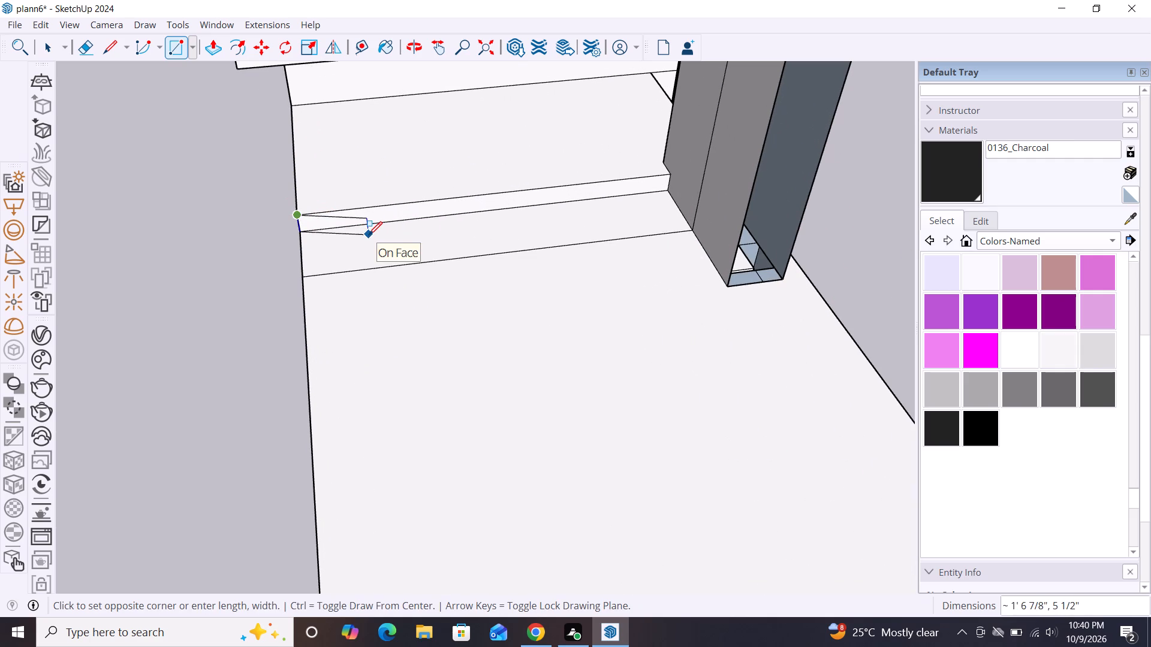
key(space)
Push/Pull the raised floor area below the top overhanging slab down 5 1/2", level with the adjoining roof.
scroll(313, 223, down, 3)
middle_drag(257, 319, 360, 347)
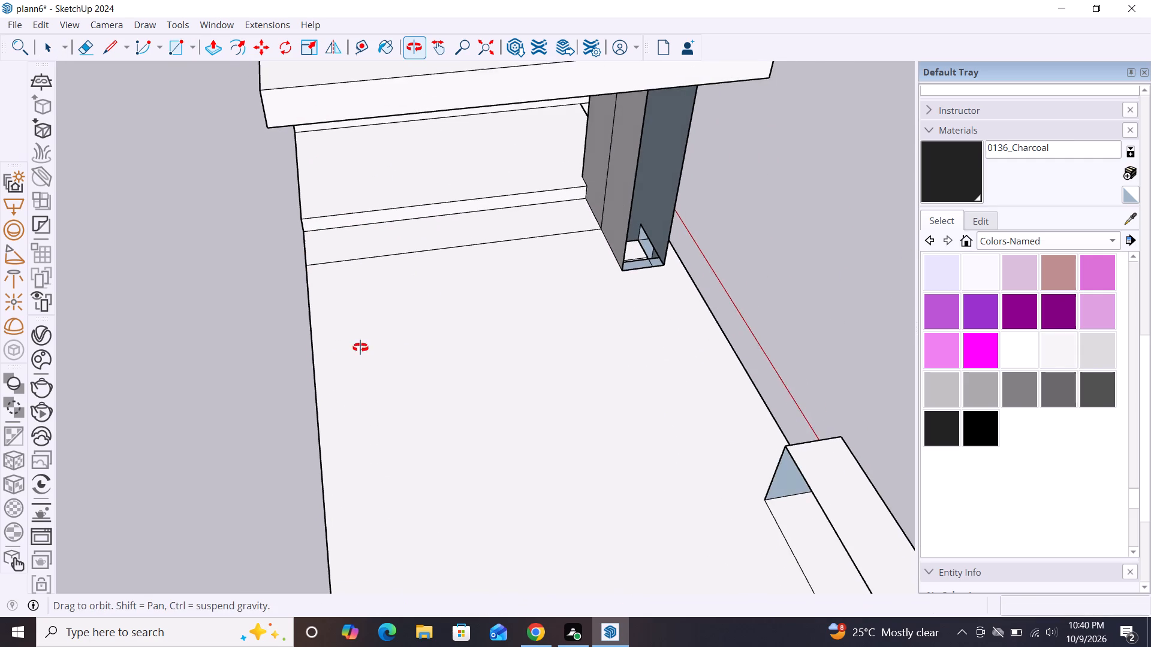
middle_drag(360, 347, 475, 254)
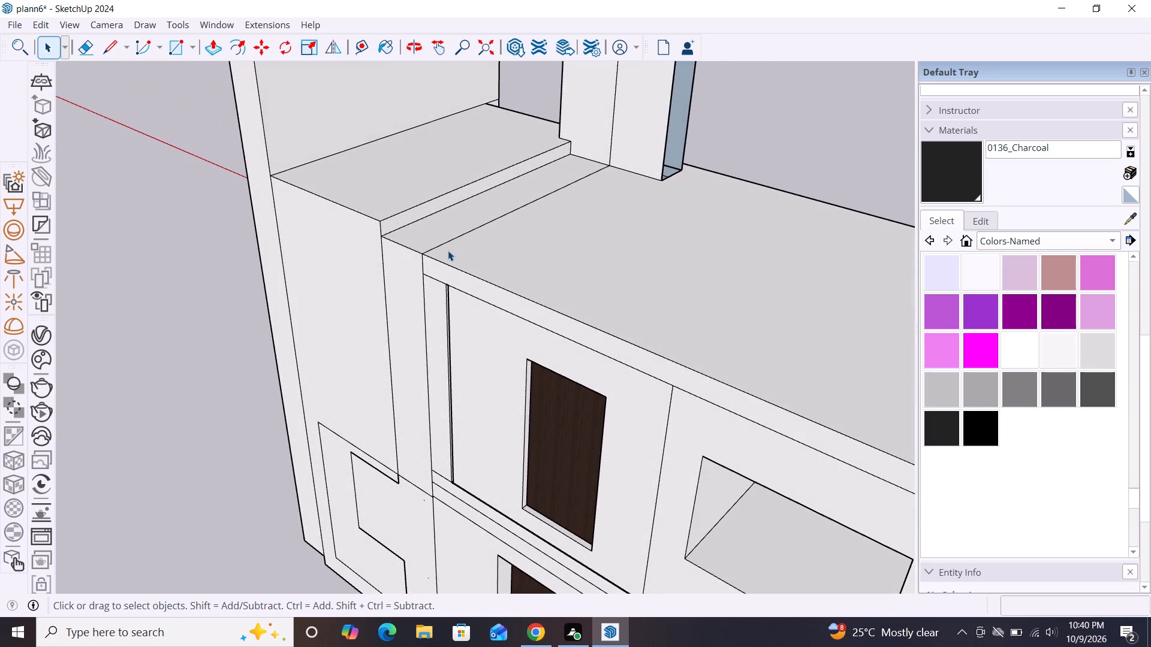
scroll(452, 249, down, 2)
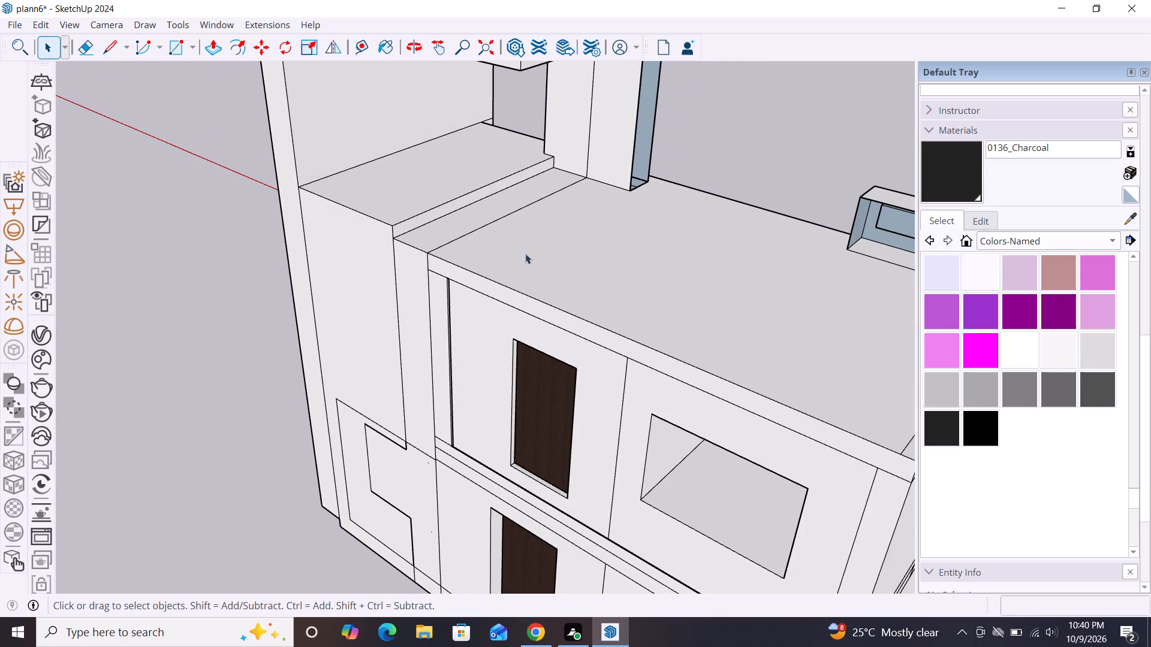
scroll(641, 239, down, 4)
middle_drag(732, 456, 56, 434)
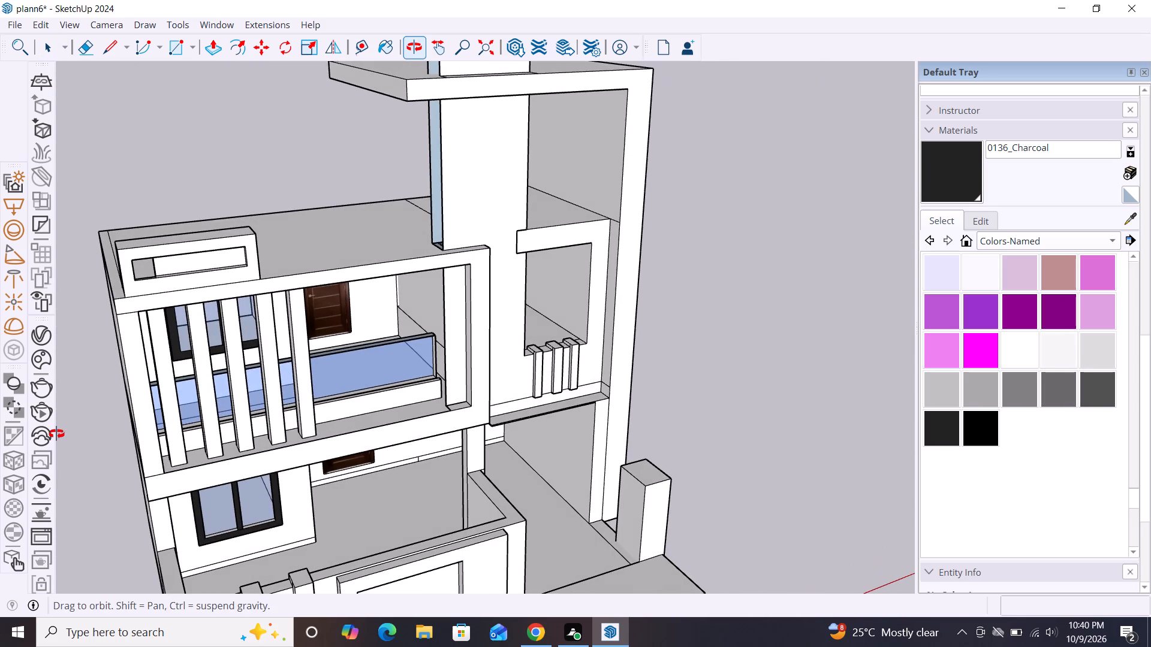
middle_drag(56, 434, 478, 475)
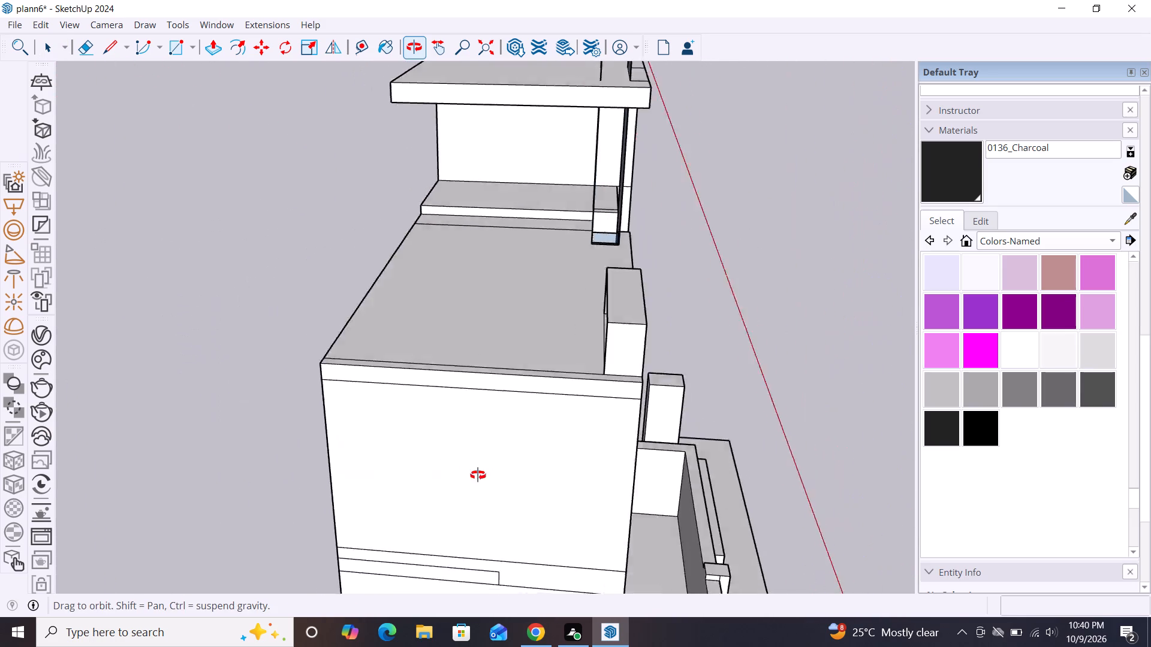
middle_drag(478, 475, 536, 484)
key(p)
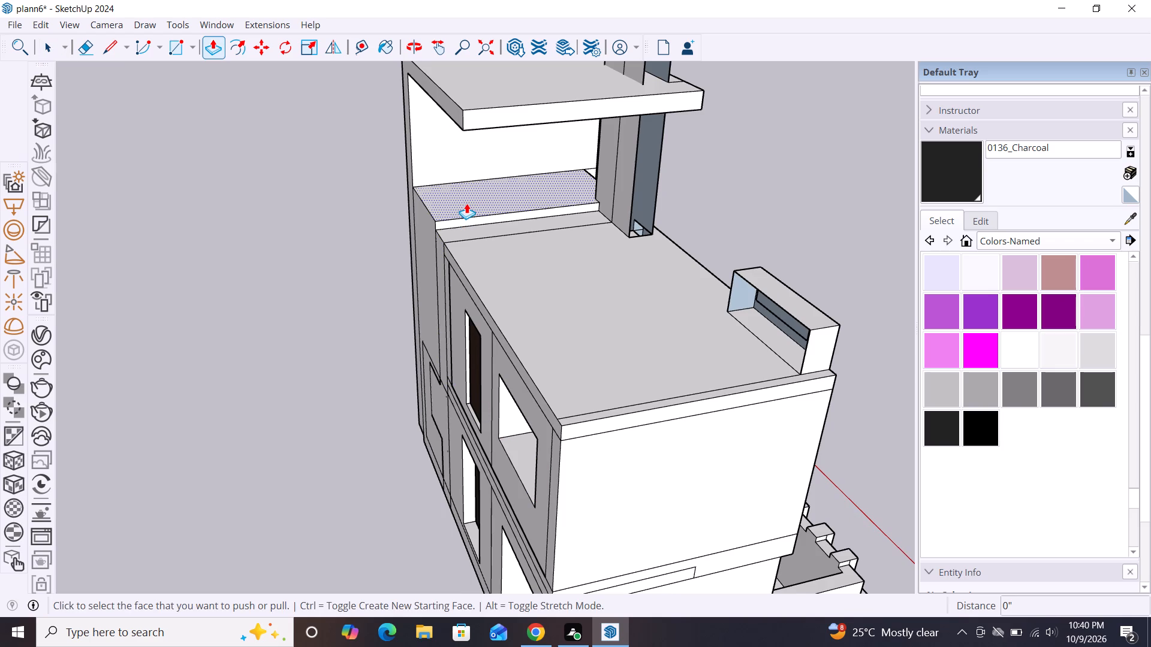
click(466, 203)
click(481, 249)
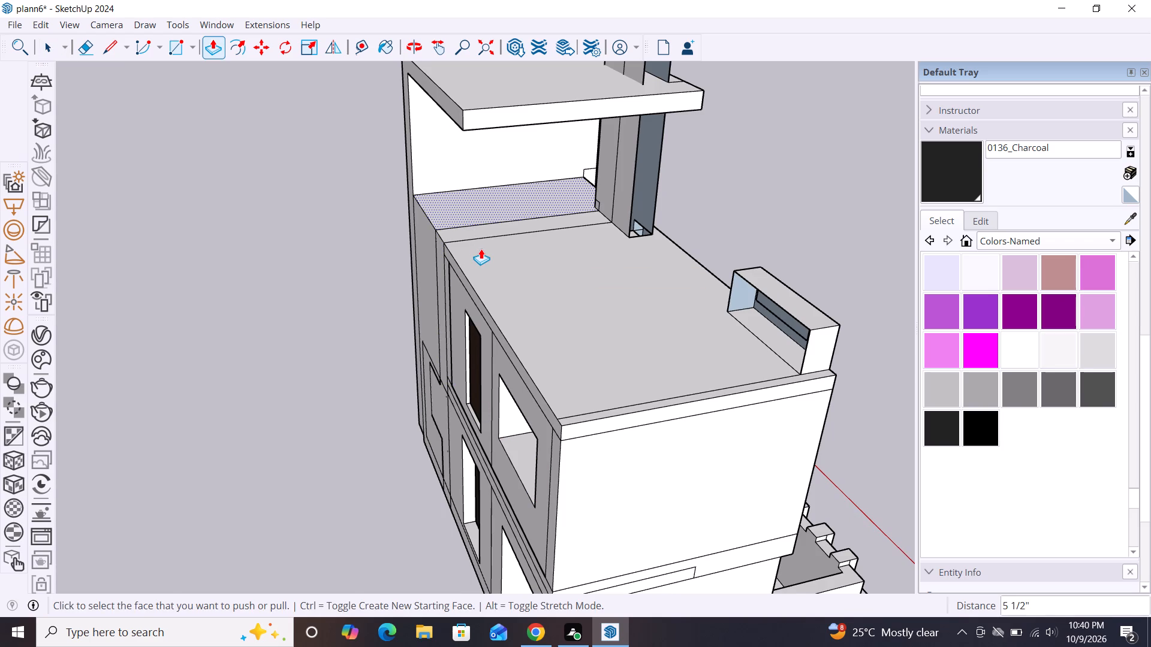
key(space)
Examine the lowered roof area and the whole house front from several angles.
scroll(521, 223, down, 3)
middle_drag(430, 430, 214, 419)
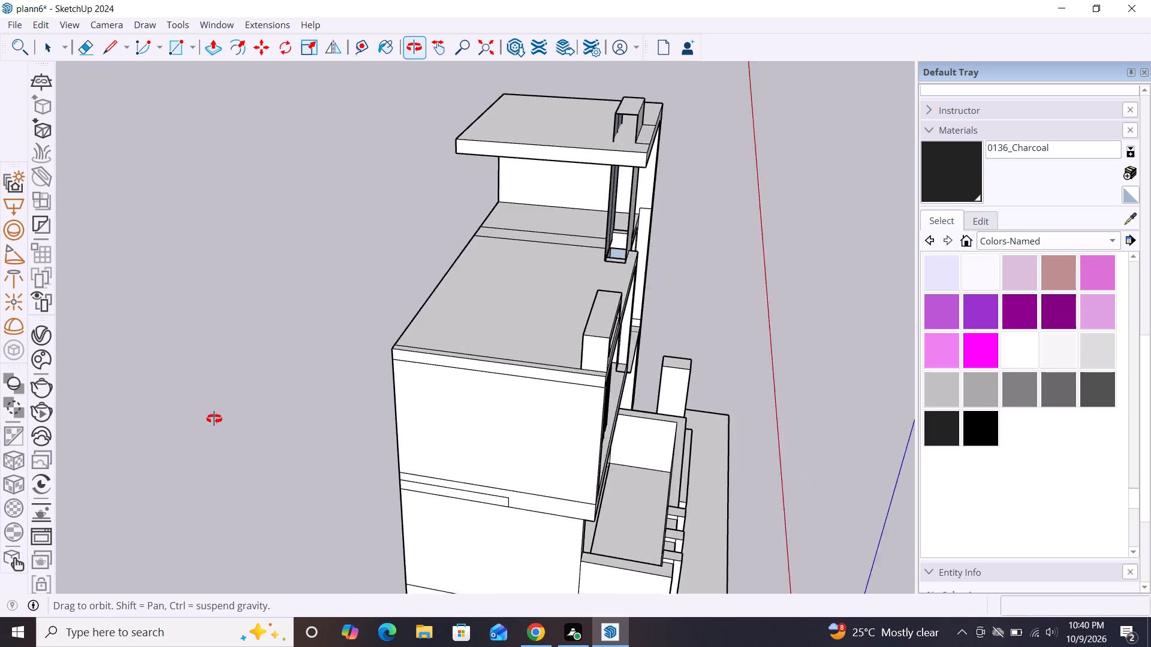
middle_drag(214, 419, 165, 414)
scroll(515, 344, down, 3)
middle_drag(585, 413, 582, 411)
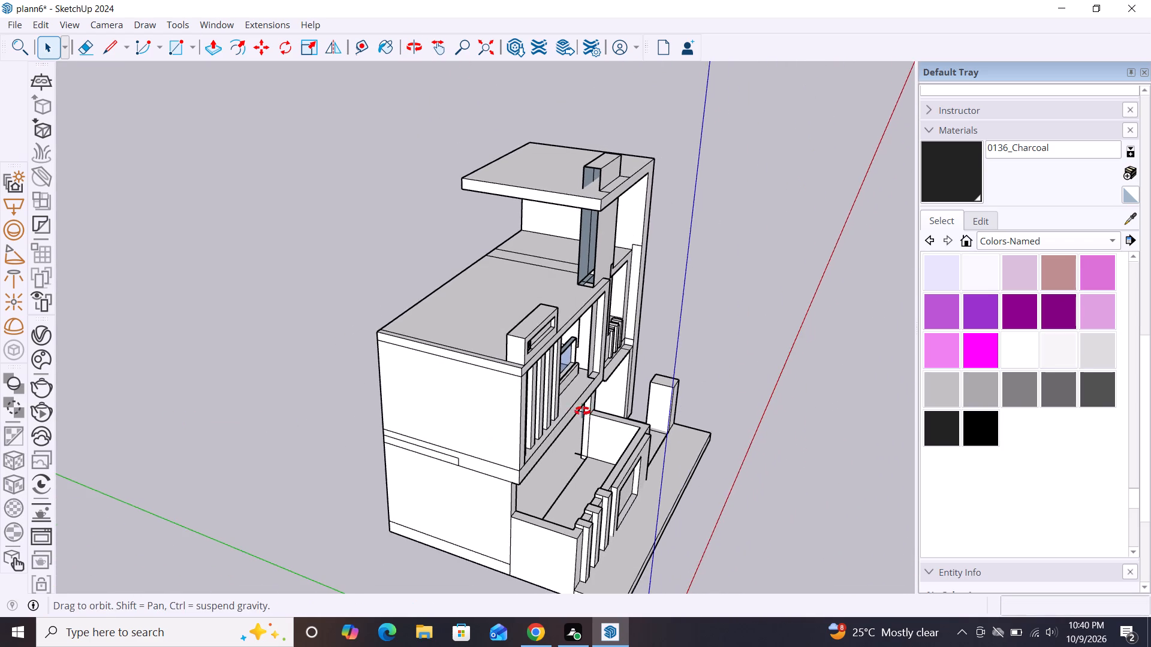
middle_drag(582, 411, 298, 323)
scroll(372, 322, down, 3)
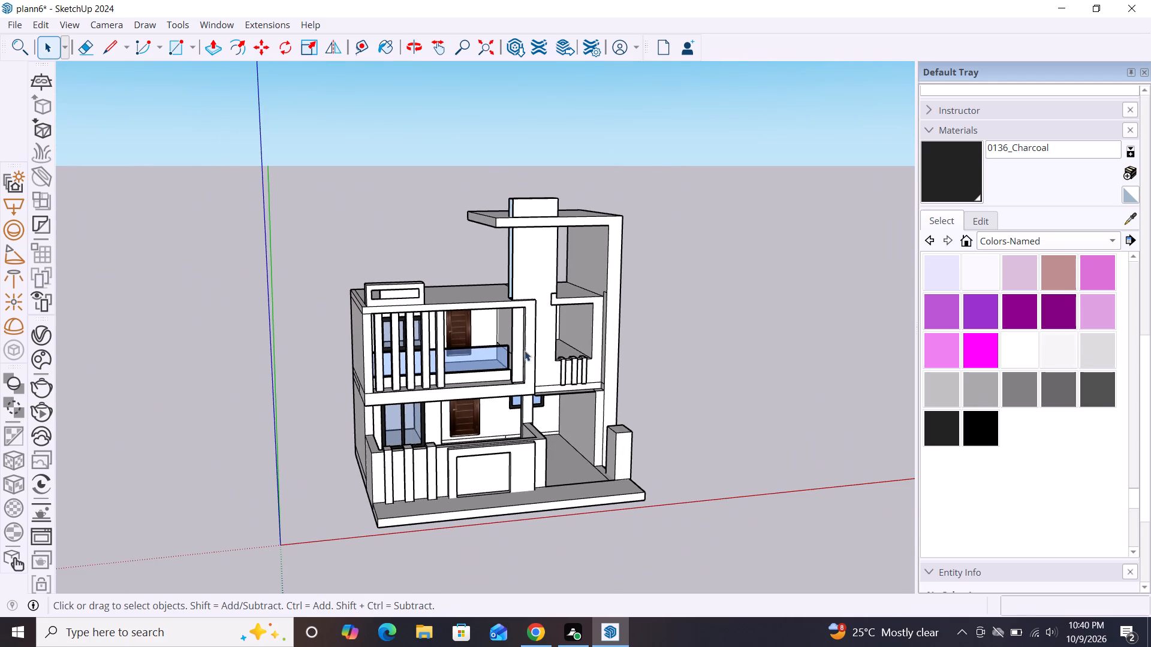
Undo the lowering of the raised floor area below the top overhanging slab.
scroll(428, 350, down, 1)
middle_drag(384, 401, 809, 452)
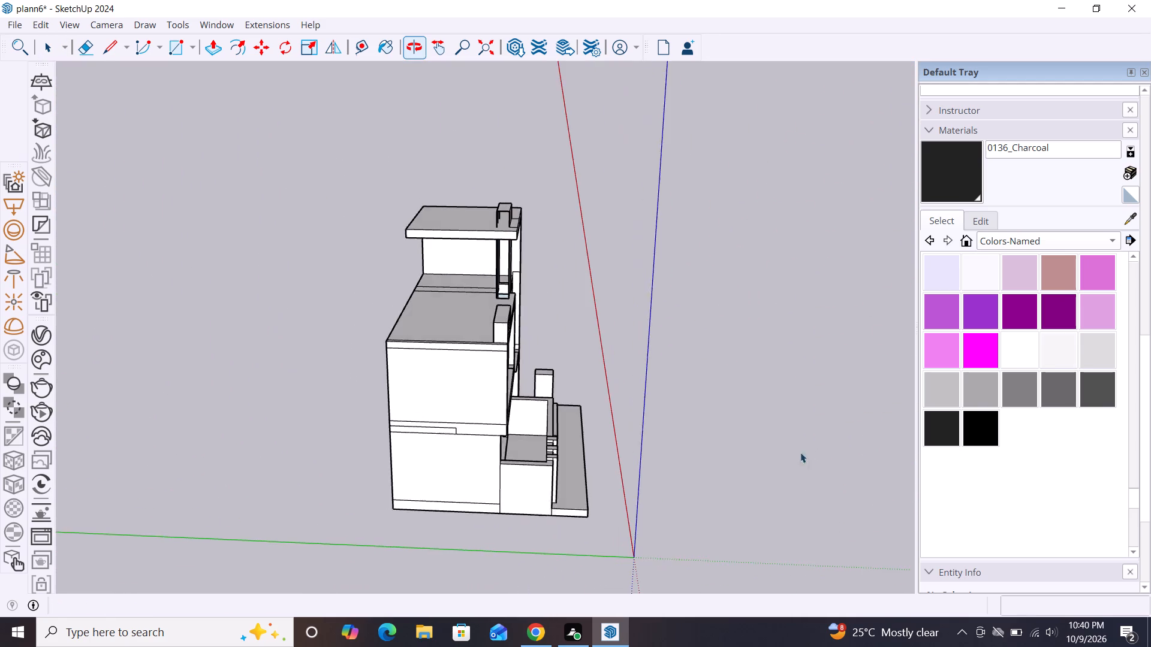
middle_drag(278, 333, 599, 379)
scroll(536, 318, up, 5)
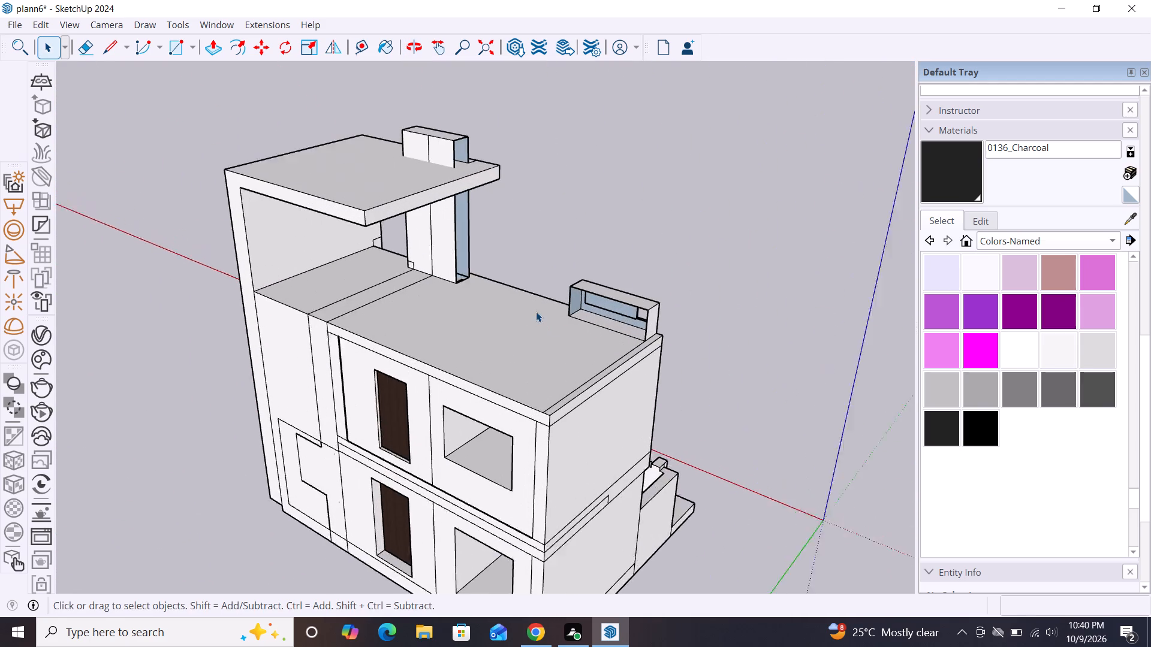
scroll(536, 312, up, 2)
key(ctrl+z)
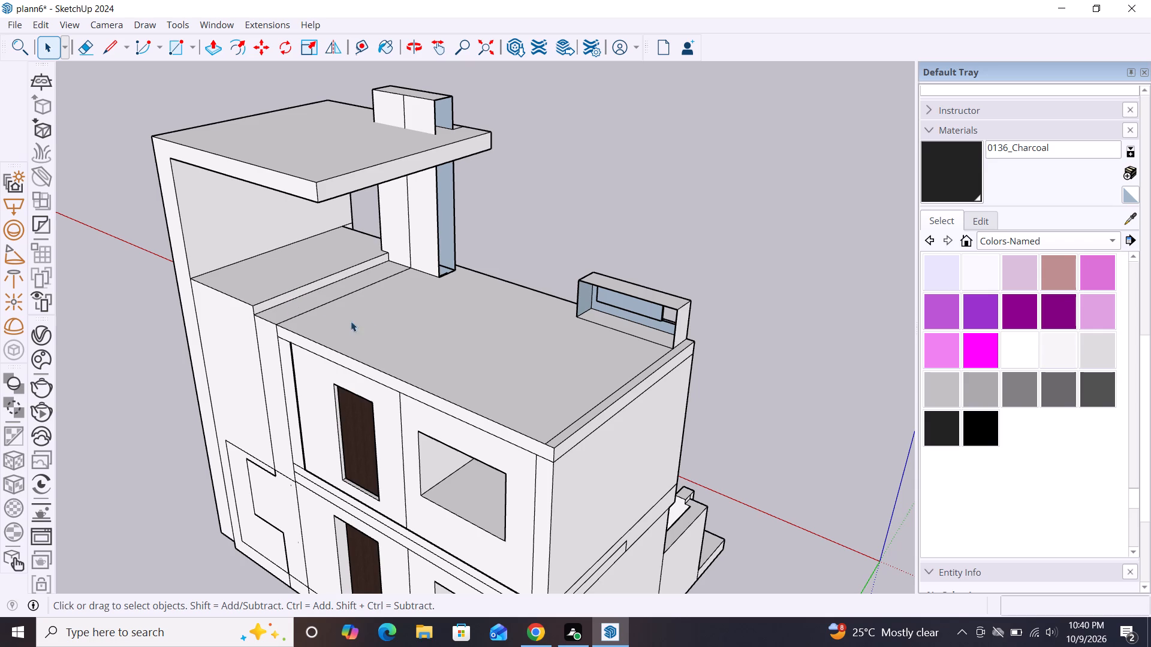
Push/Pull the narrow roof strip and the main roof surface up 5 1/2", level with the raised floor area.
key(p)
click(317, 301)
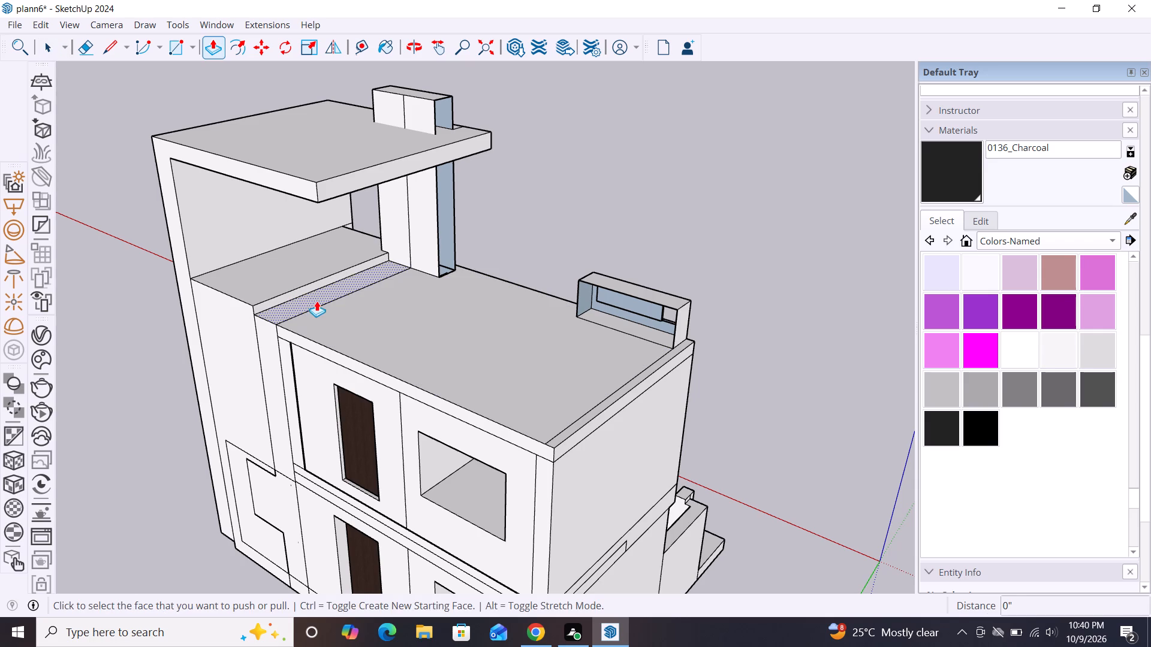
click(300, 254)
click(447, 362)
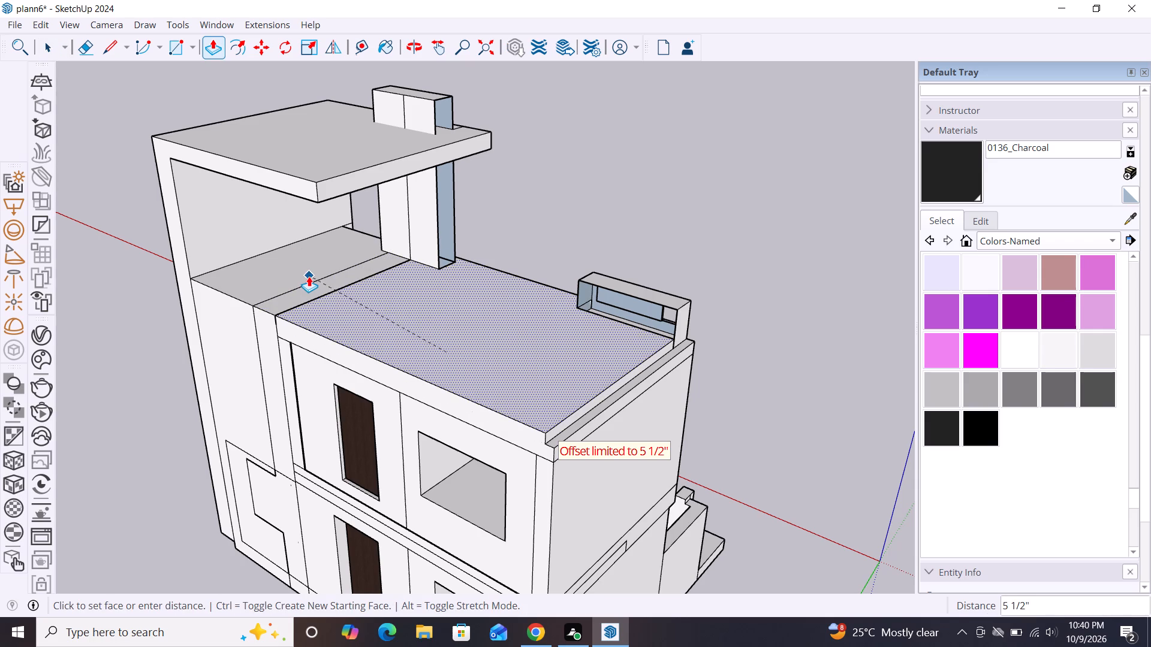
click(309, 276)
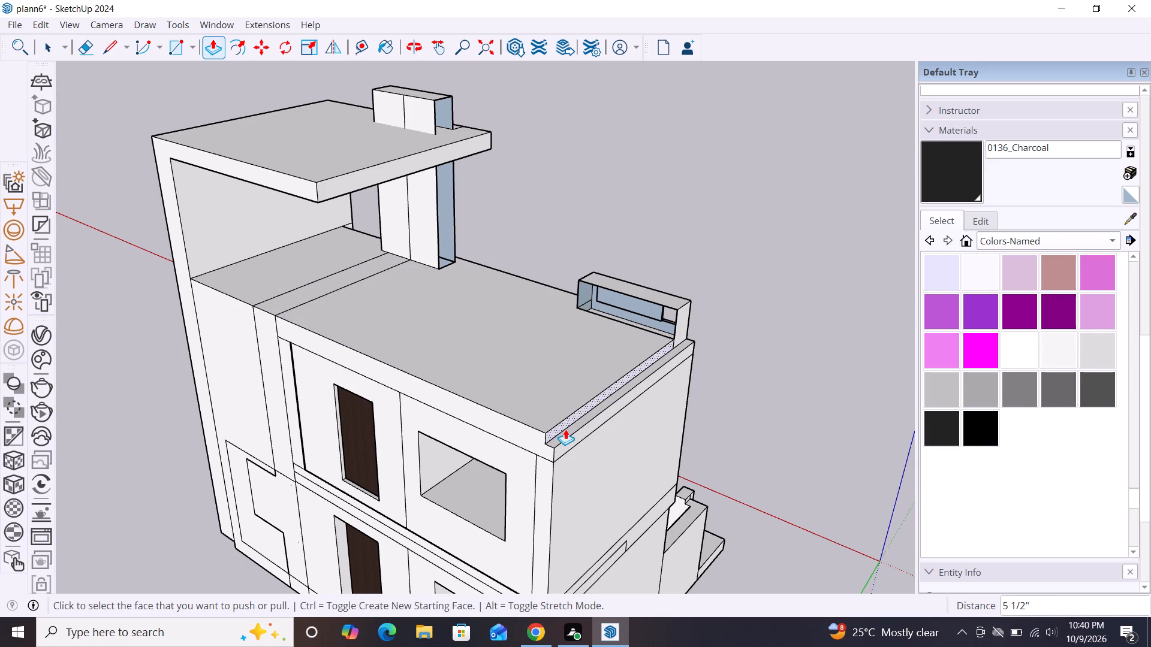
Push/Pull the roof's side-edge strip up 5 1/2" to roof level and a further 1' 4 5/8" to the parapet block's top.
click(567, 429)
key(Escape)
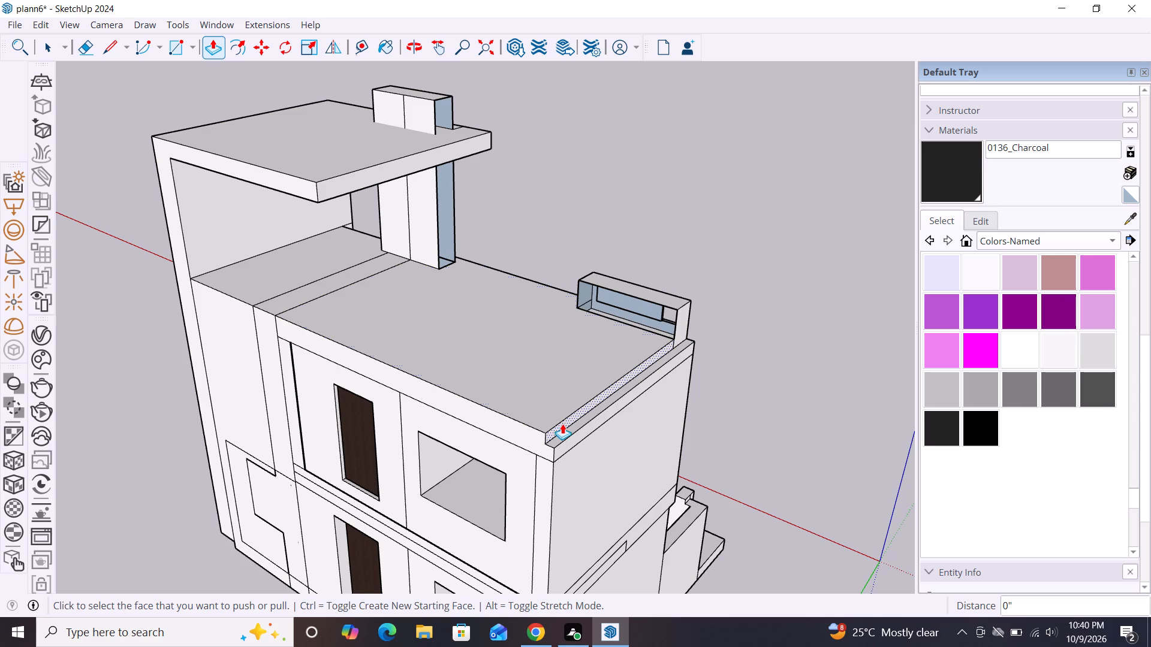
click(566, 433)
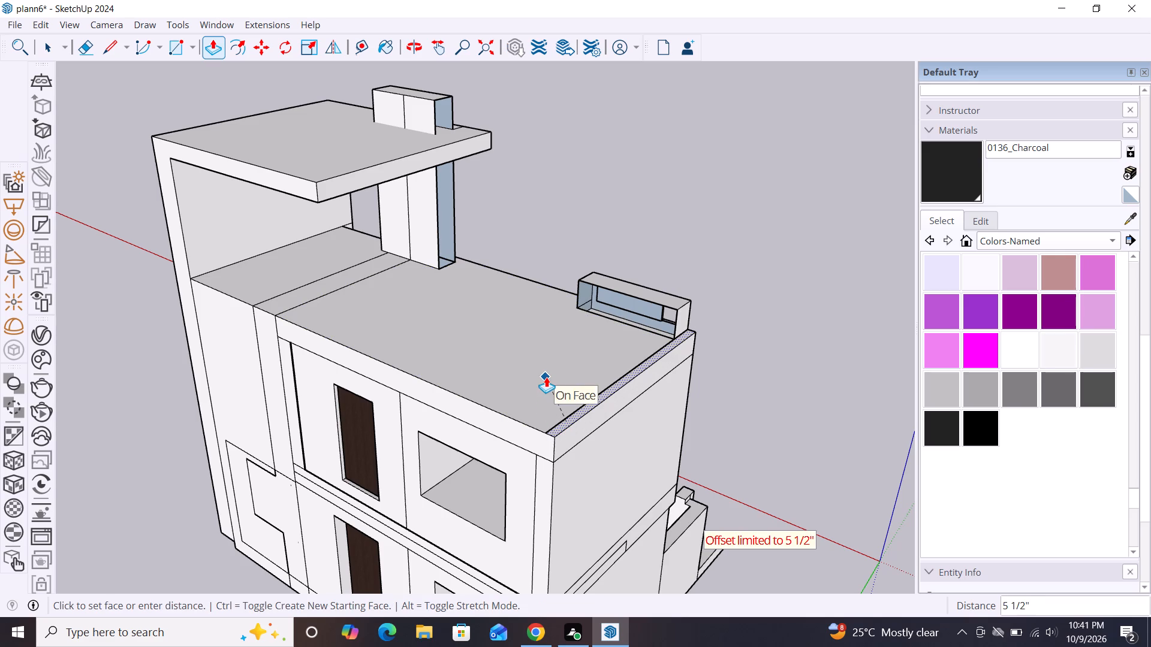
click(546, 377)
click(577, 415)
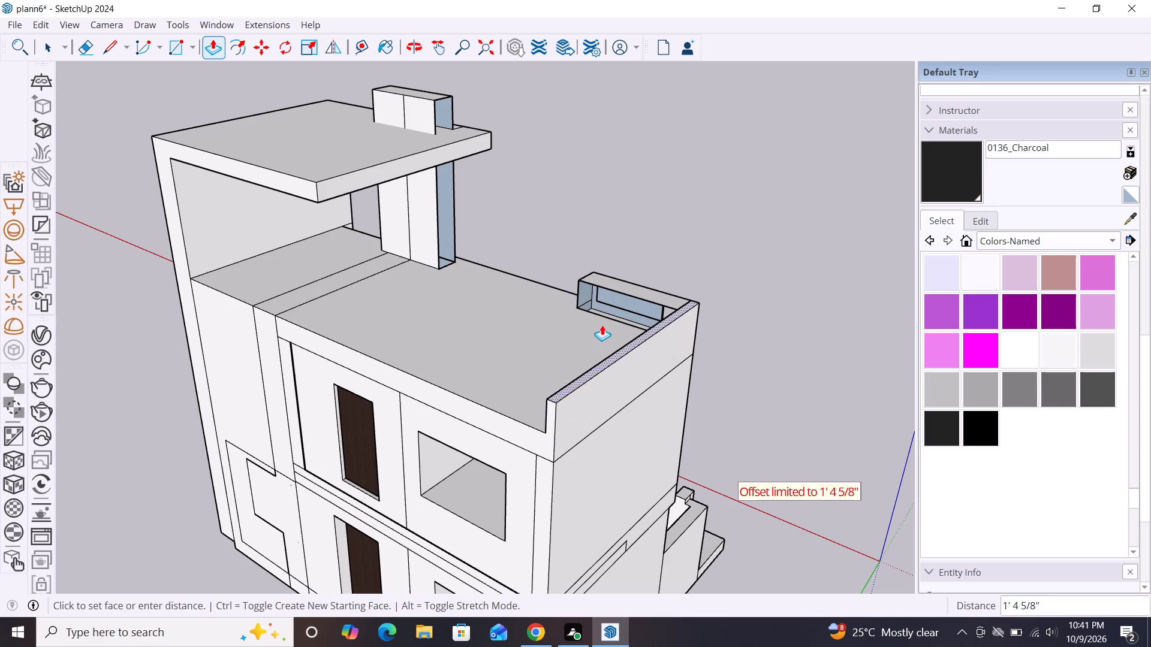
click(602, 325)
Draw a rectangle about 9 11/16" by 21' 8 5/16" along the roof's rear edge, from the tall side wall to the side parapet.
key(space)
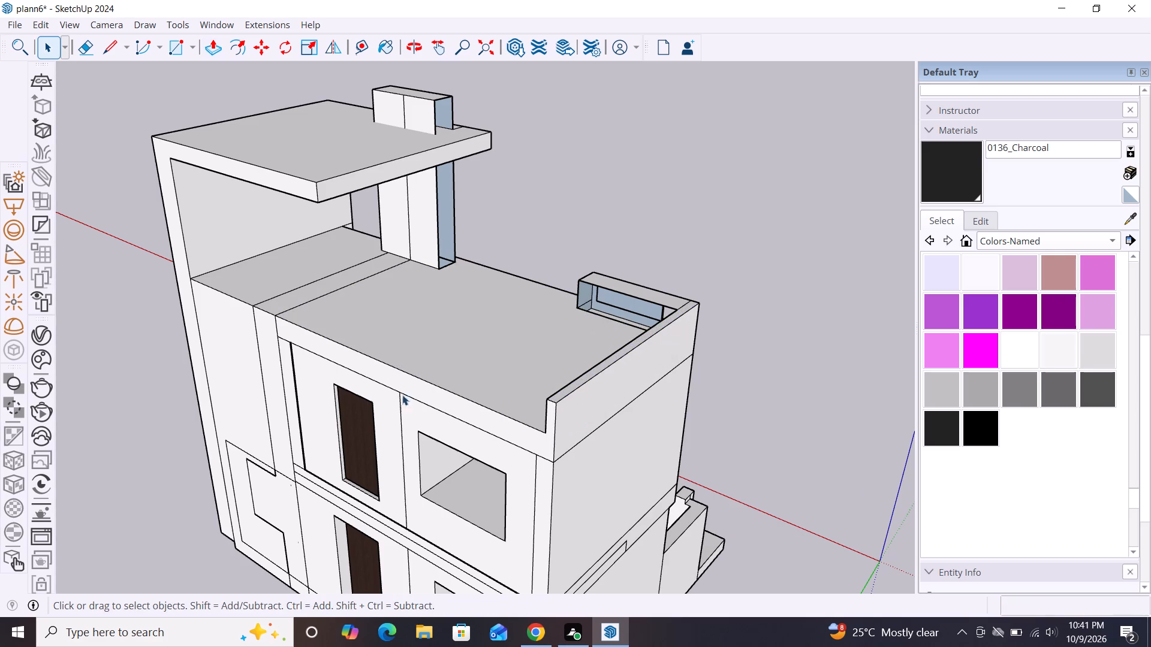
middle_drag(393, 400, 795, 536)
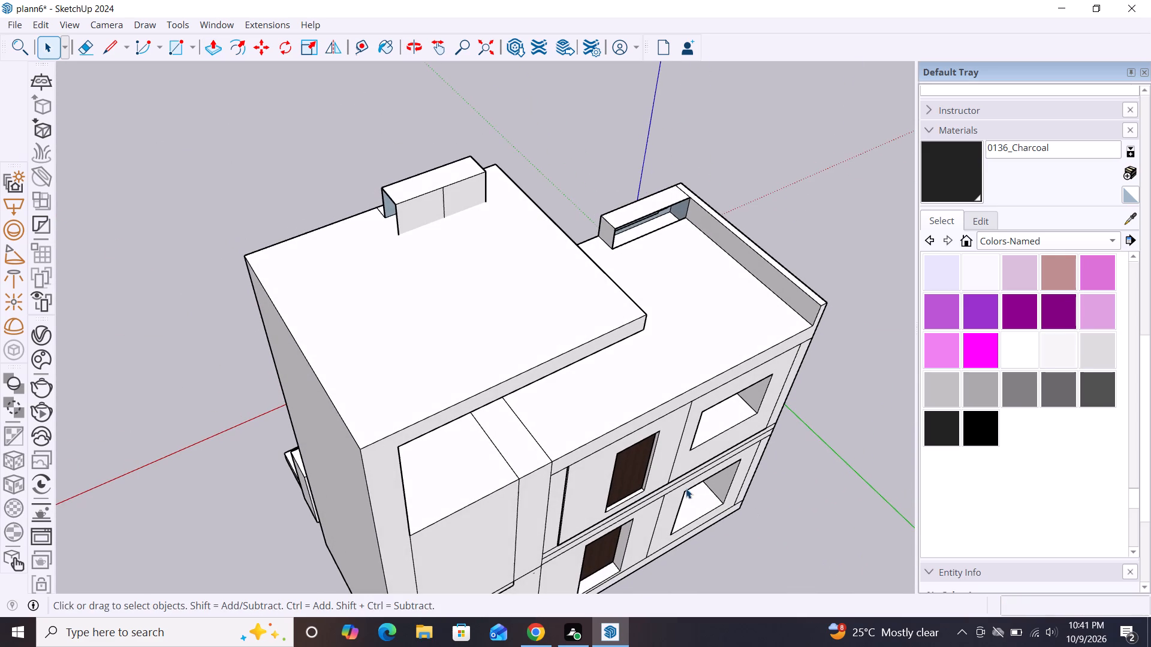
scroll(595, 450, down, 2)
middle_drag(631, 522, 448, 455)
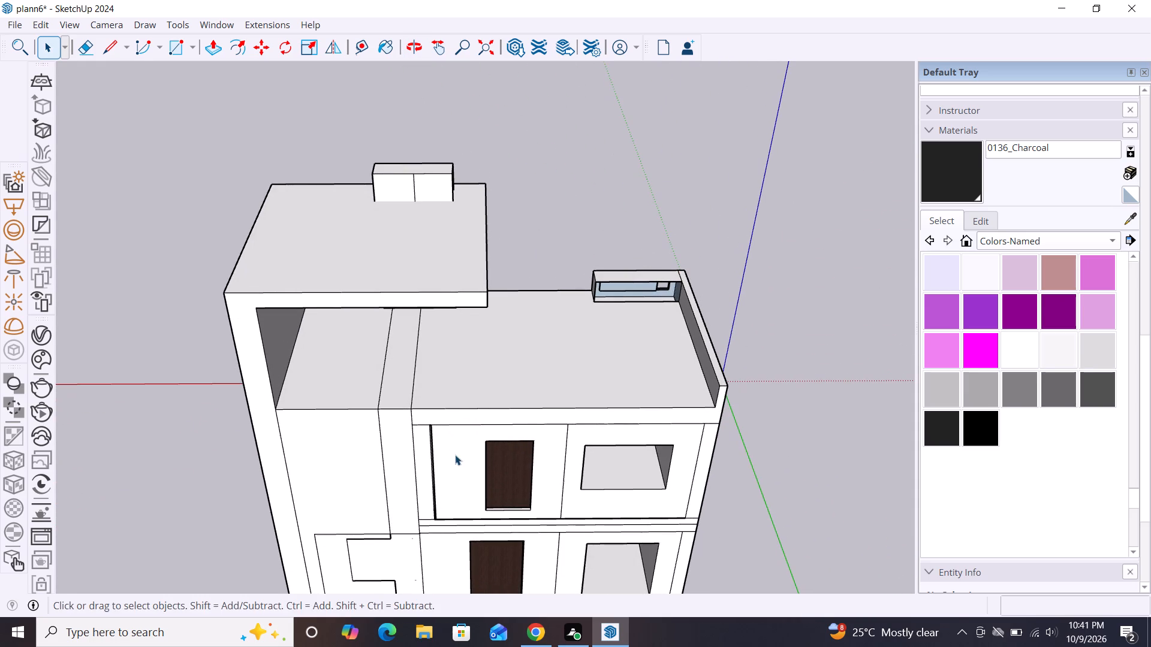
key(r)
click(278, 409)
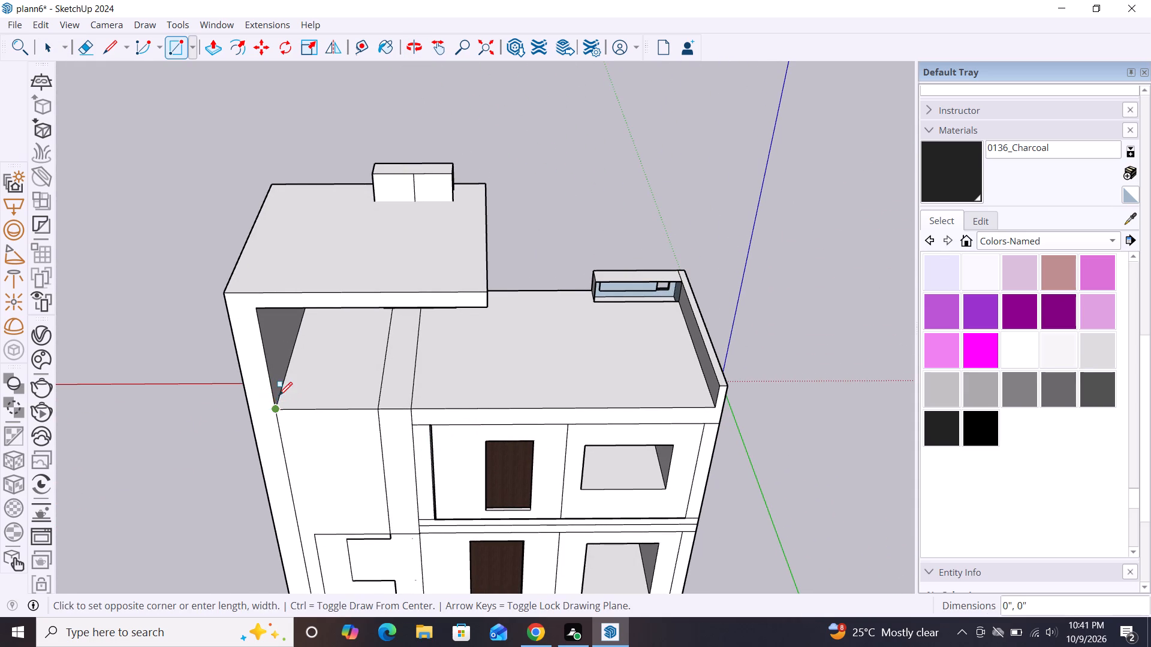
click(281, 392)
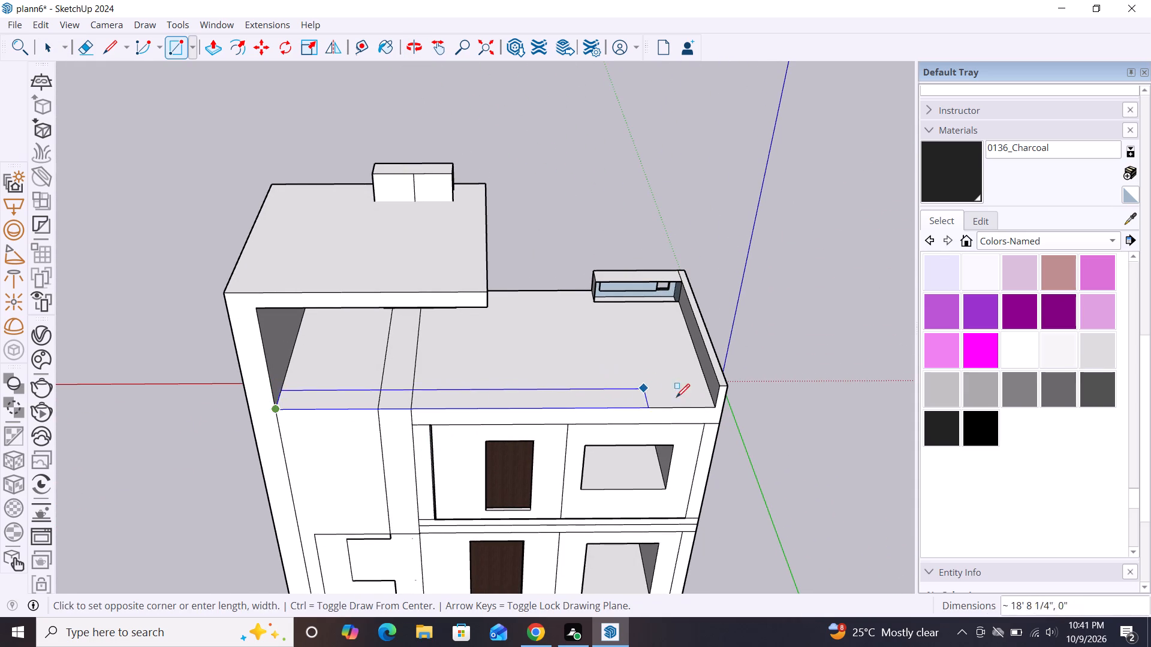
click(710, 397)
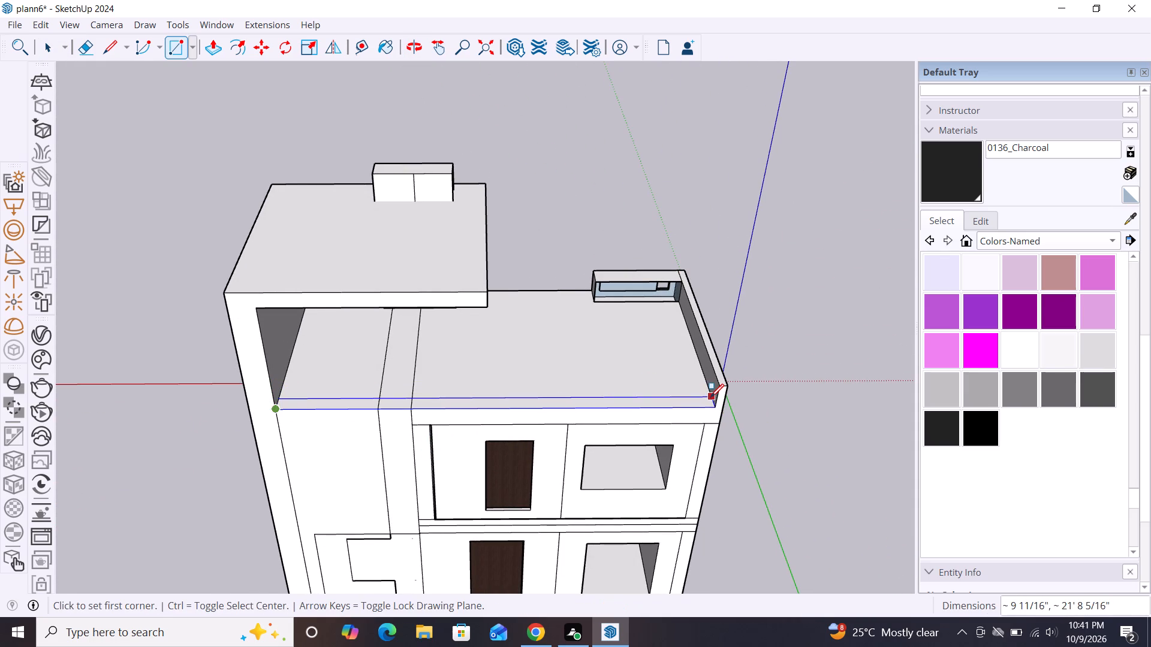
Push/Pull all three sections of the rear-edge strip up 1' 4 5/8", level with the side parapet.
key(p)
click(613, 402)
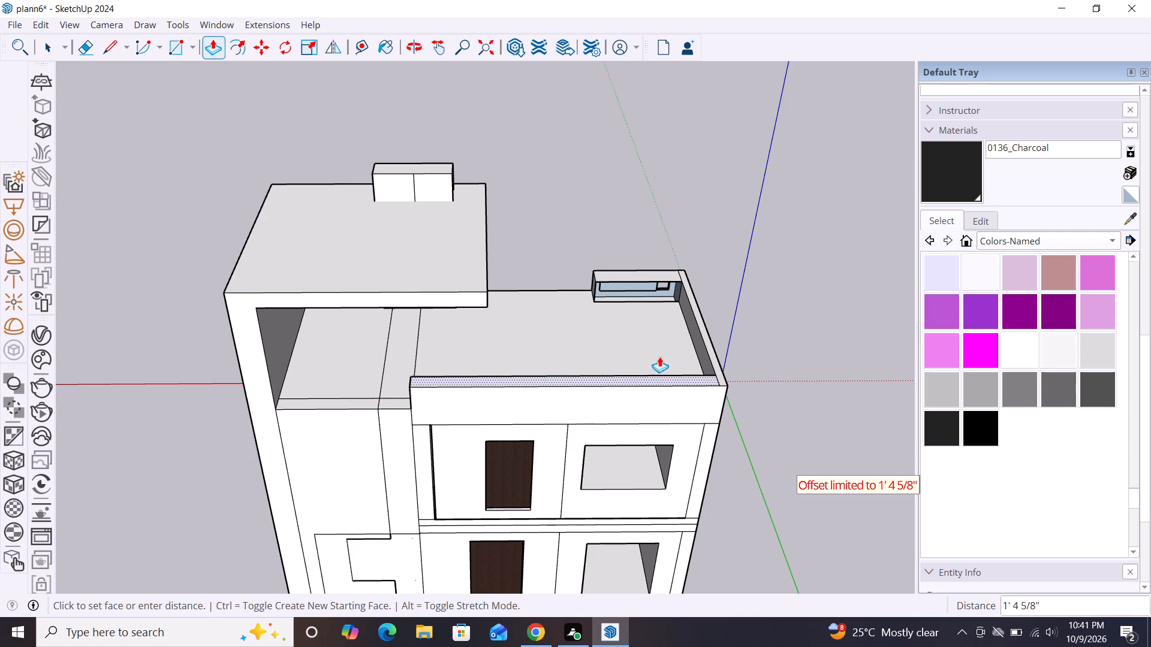
click(718, 343)
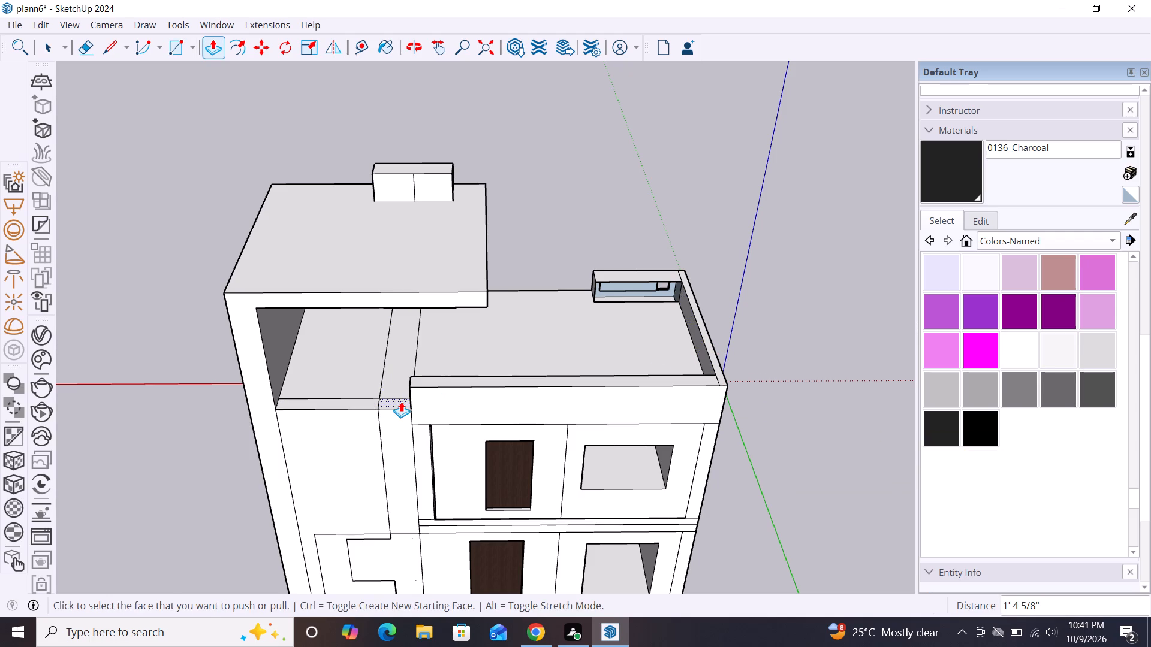
click(401, 401)
click(437, 378)
click(320, 401)
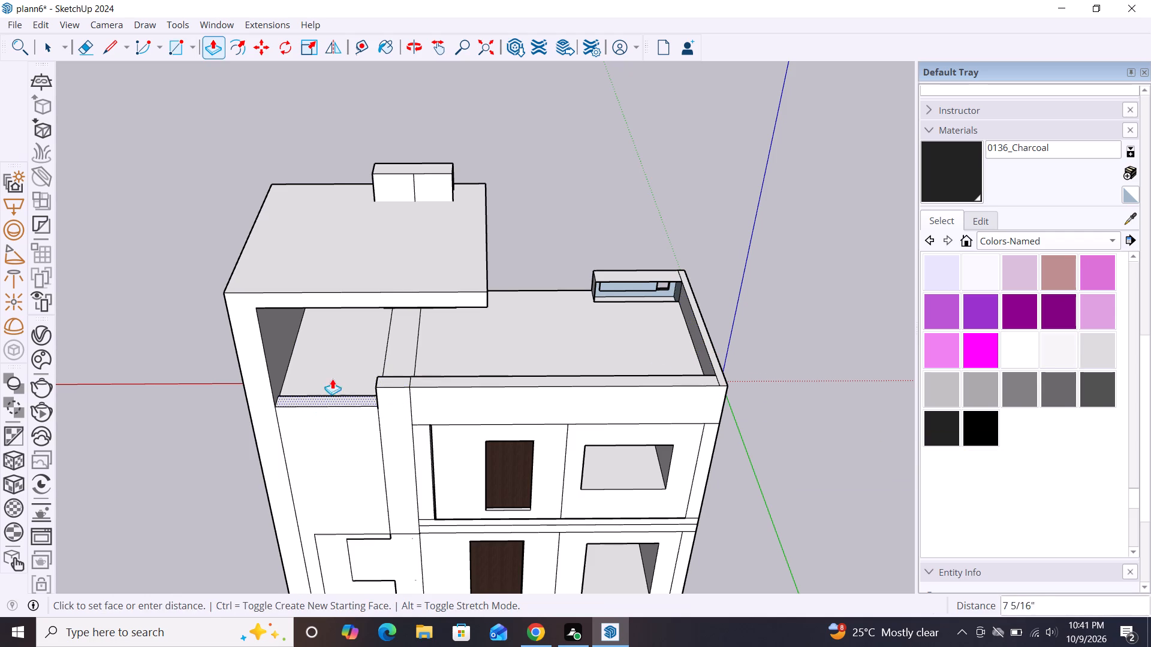
click(420, 382)
key(space)
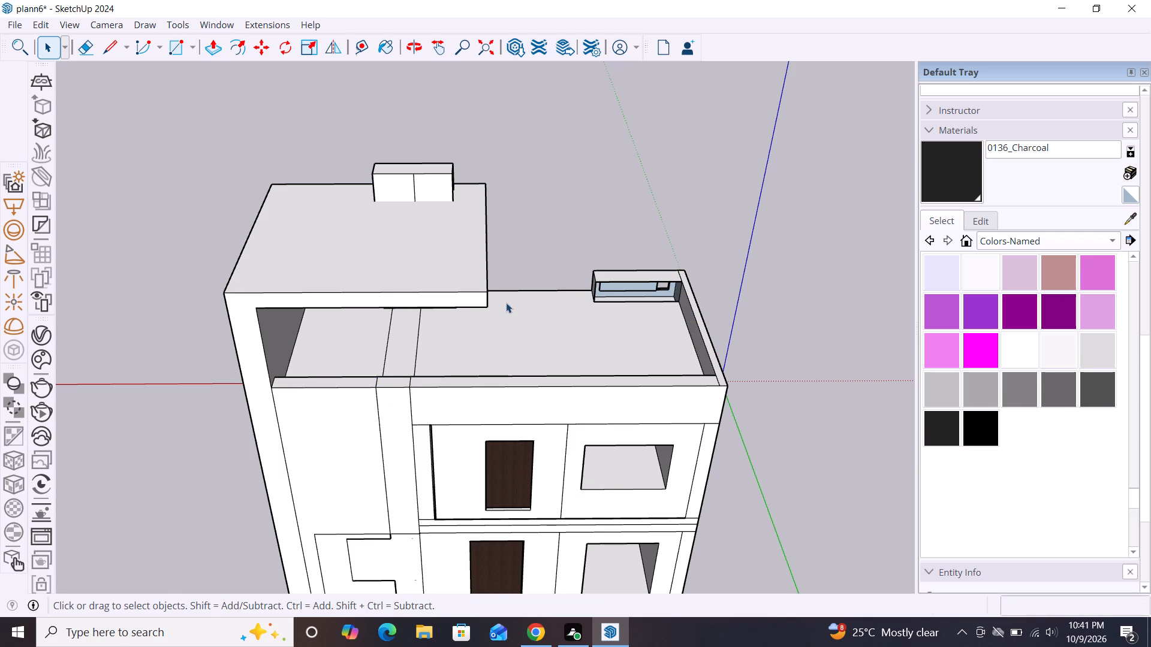
Examine the new roof parapets and the whole house from the rear, side and front.
scroll(508, 298, down, 8)
middle_drag(730, 459, 347, 445)
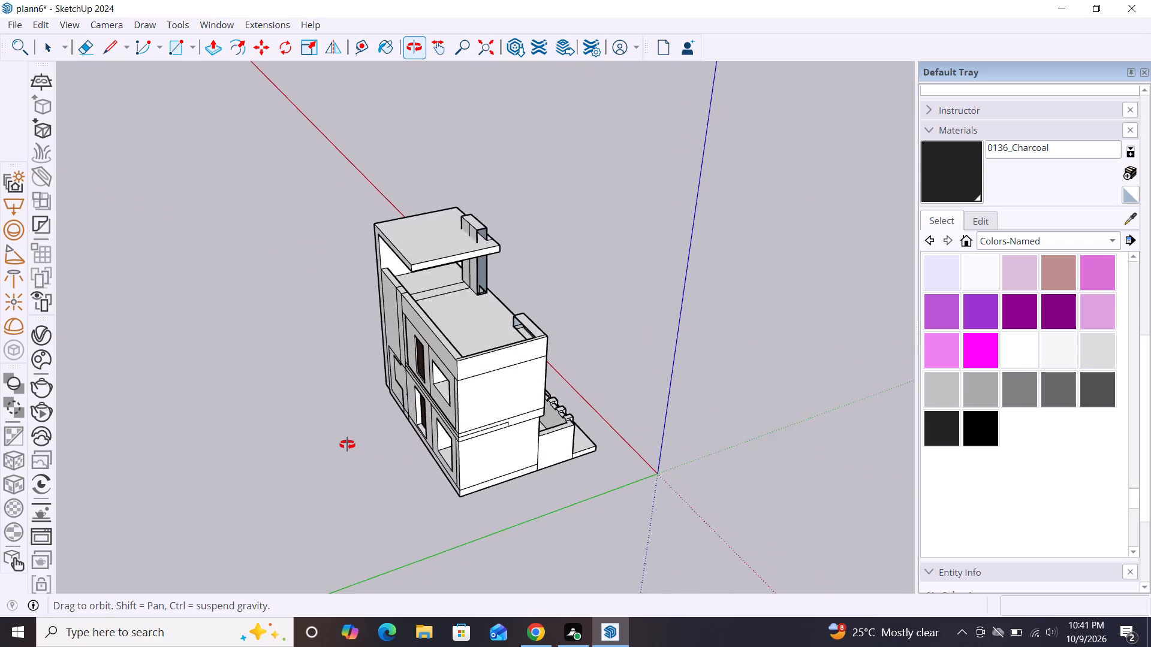
middle_drag(347, 445, 659, 337)
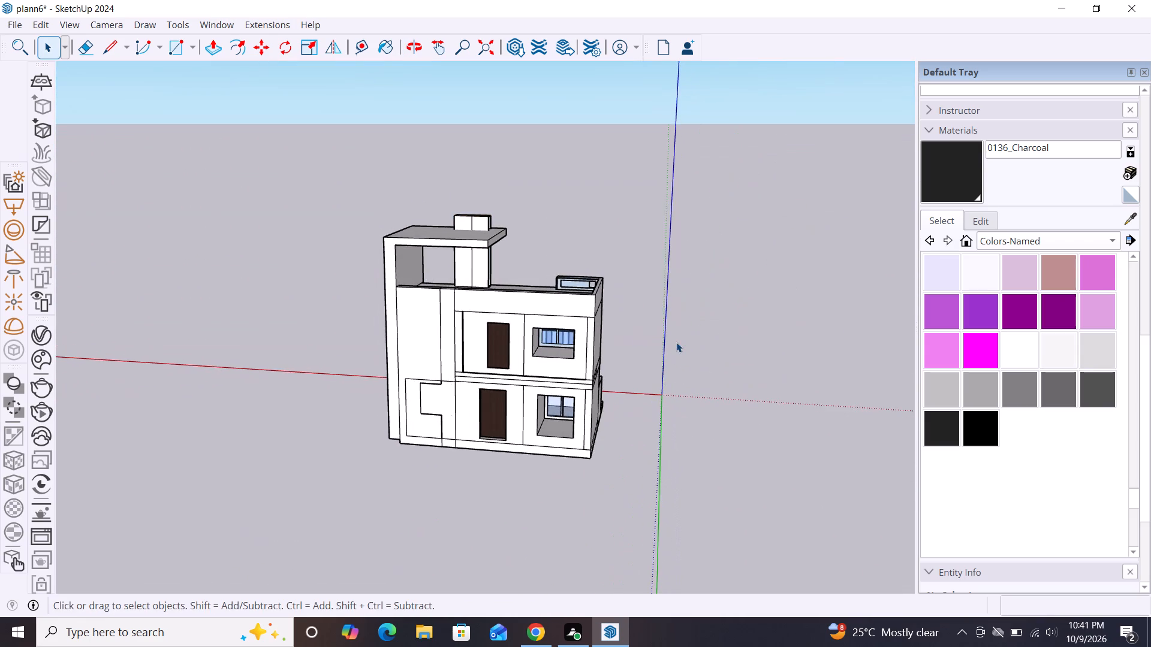
scroll(675, 341, down, 5)
middle_drag(629, 449, 223, 406)
scroll(750, 346, down, 2)
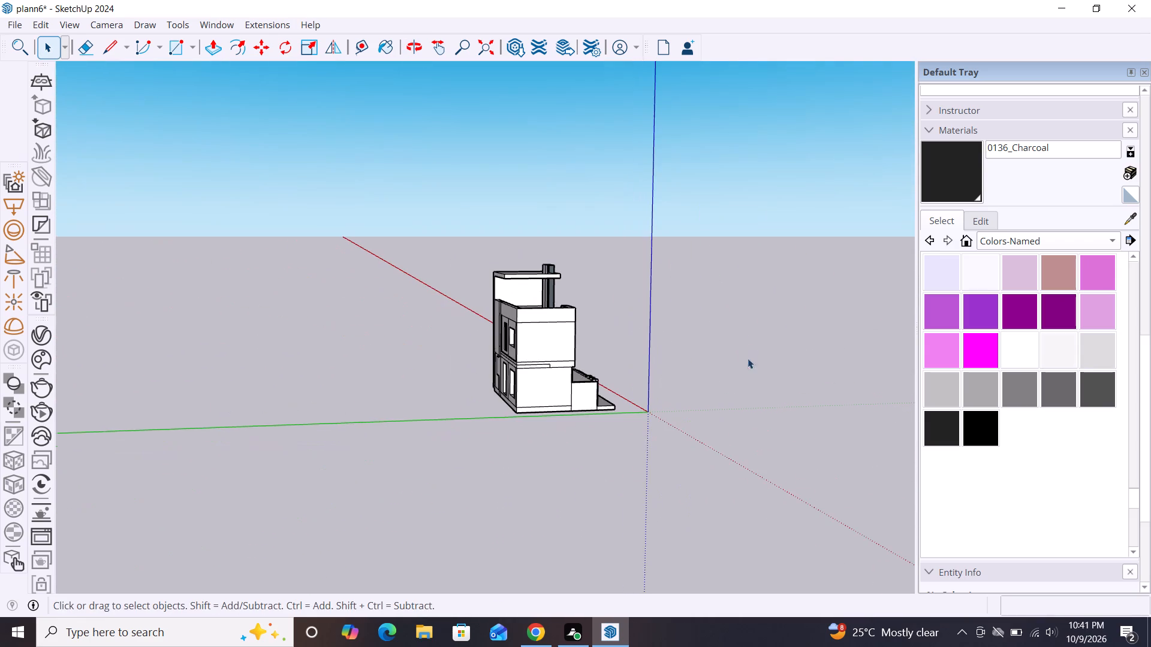
middle_drag(687, 467, 228, 429)
scroll(601, 334, down, 2)
middle_drag(564, 415, 549, 405)
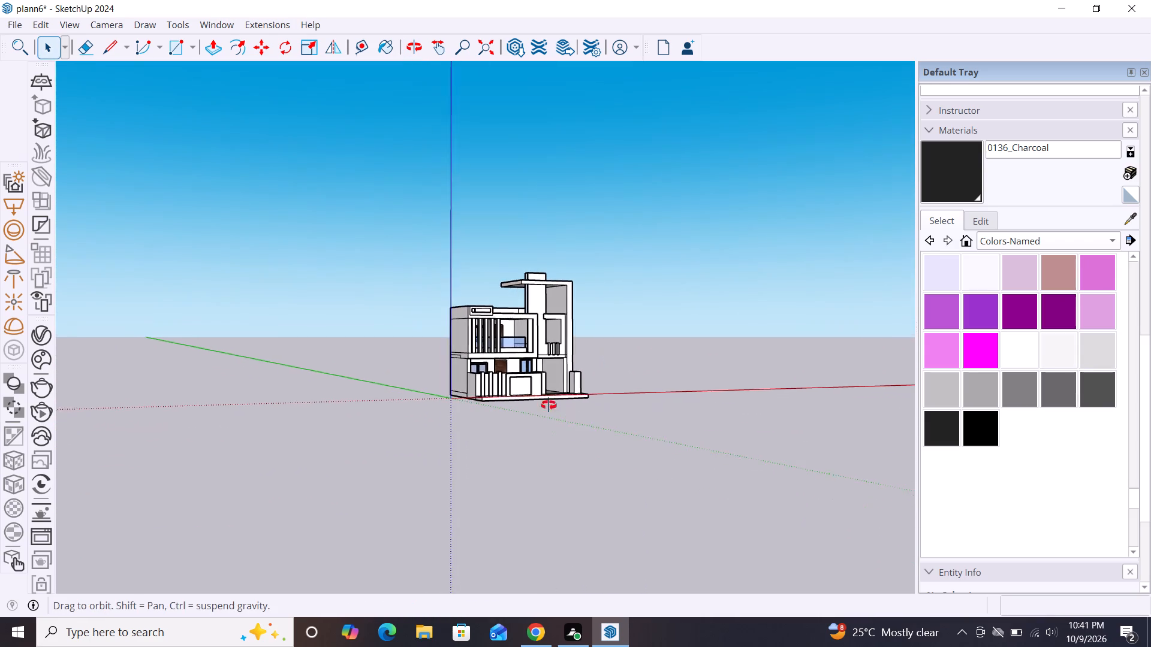
middle_drag(549, 405, 325, 415)
scroll(510, 349, up, 10)
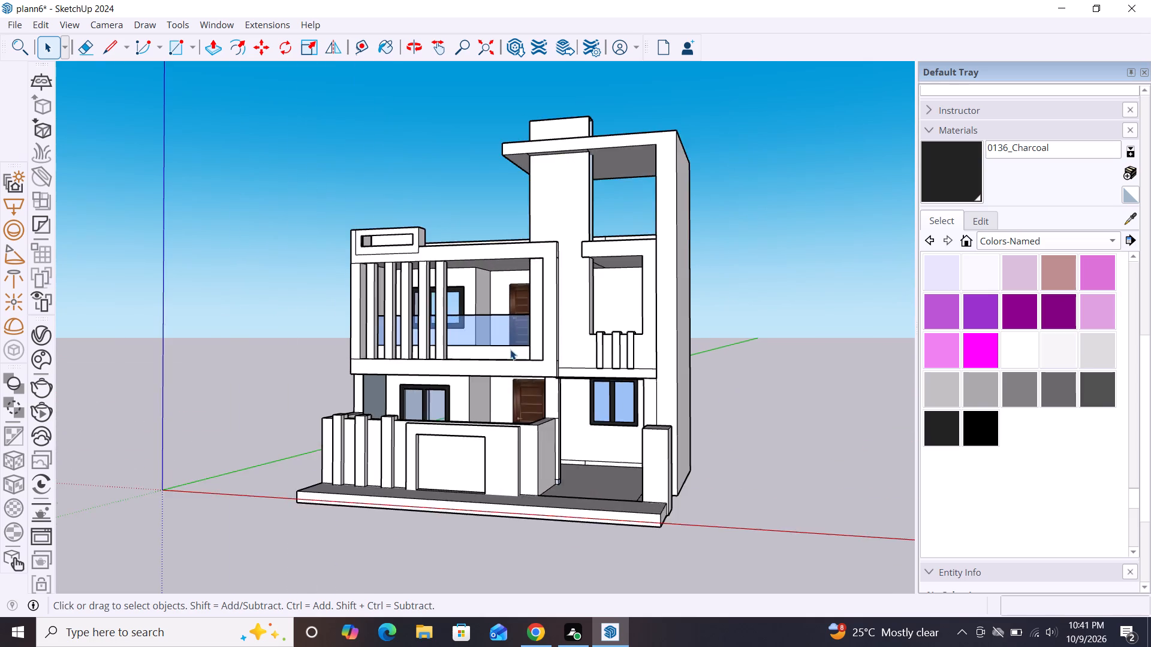
scroll(510, 349, up, 4)
scroll(510, 349, down, 3)
middle_drag(525, 391, 662, 416)
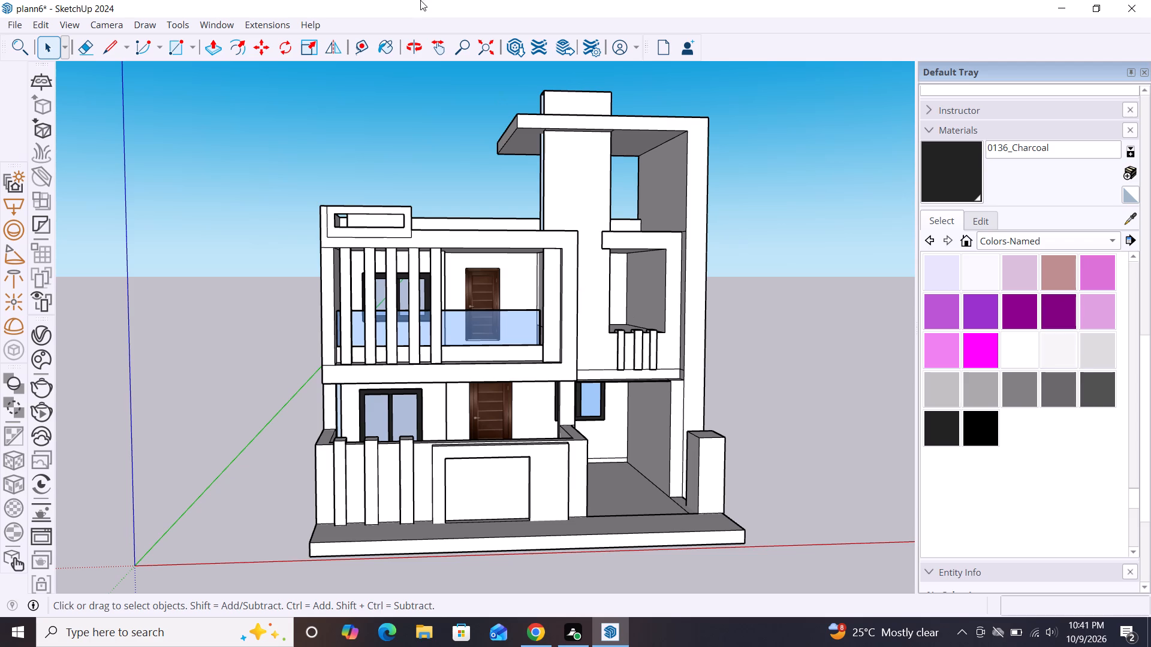
scroll(448, 231, down, 3)
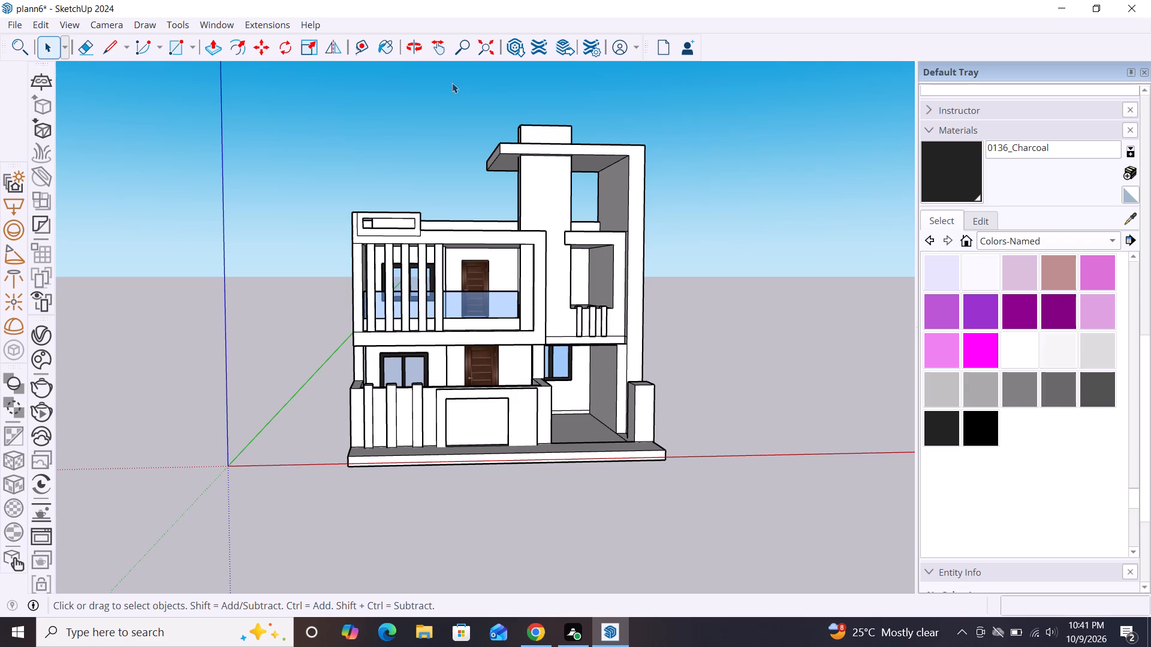
scroll(489, 155, down, 2)
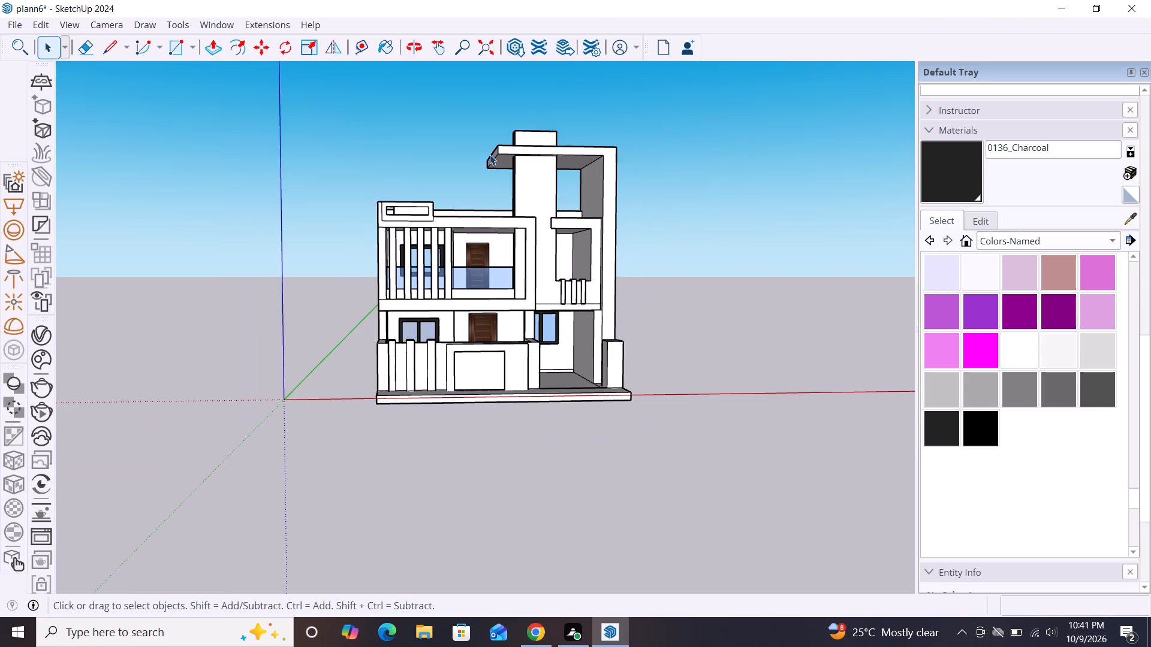
middle_drag(579, 291, 511, 304)
scroll(532, 274, up, 3)
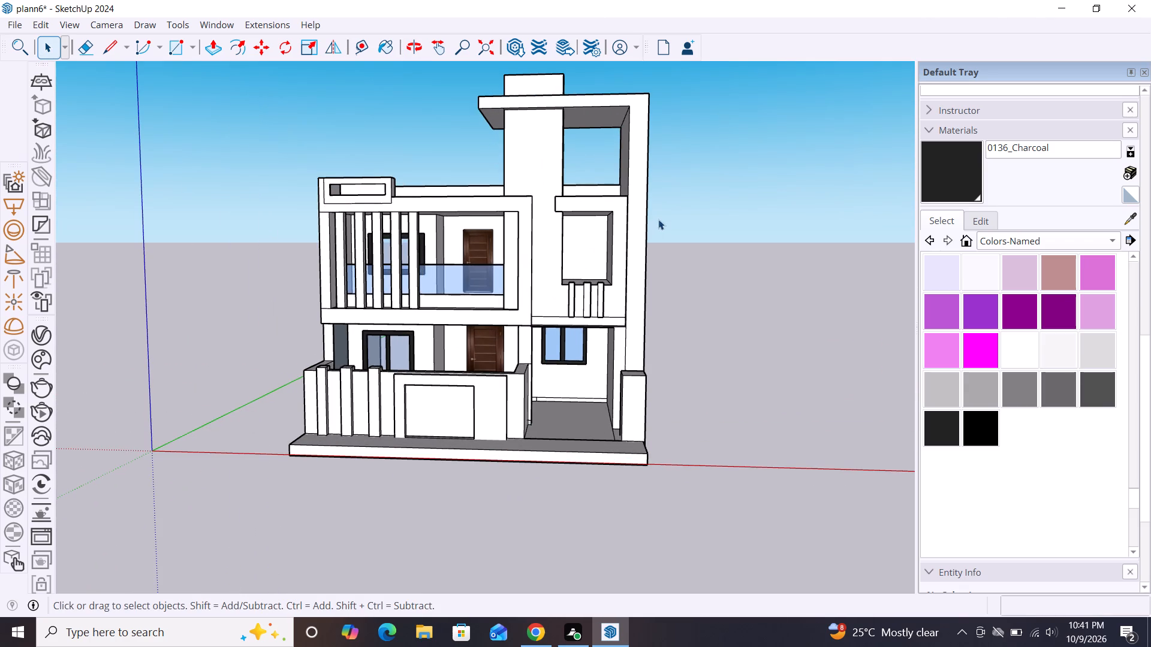
Push/Pull the front face of the tall frame around the top slab by about 9/16".
key(p)
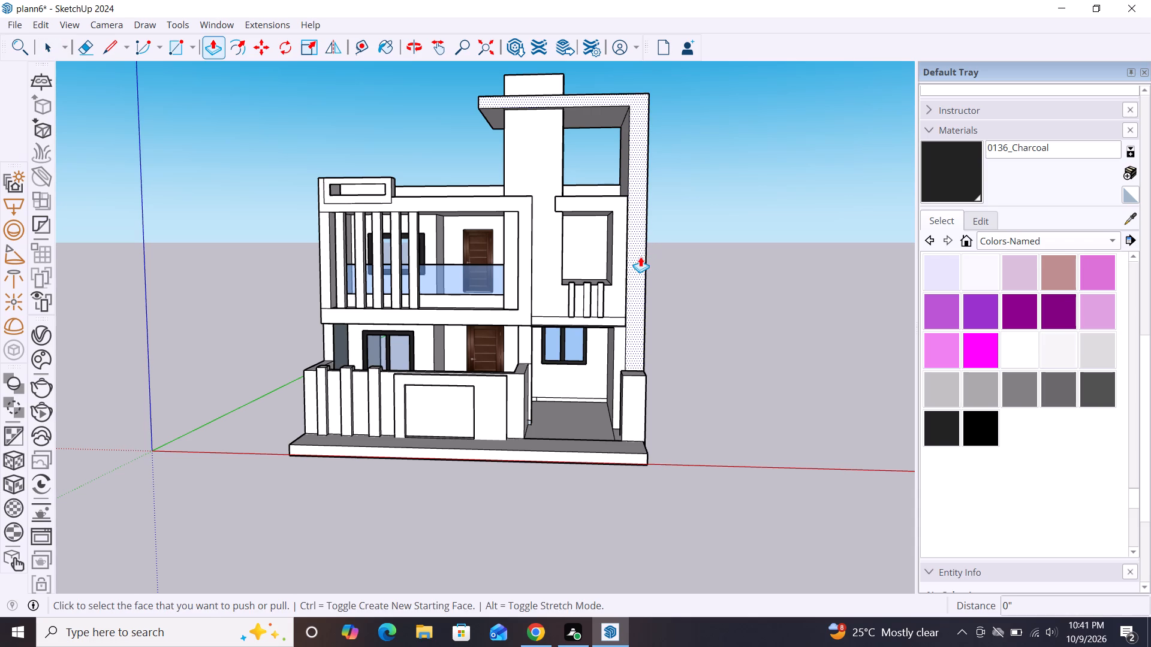
click(640, 256)
click(641, 253)
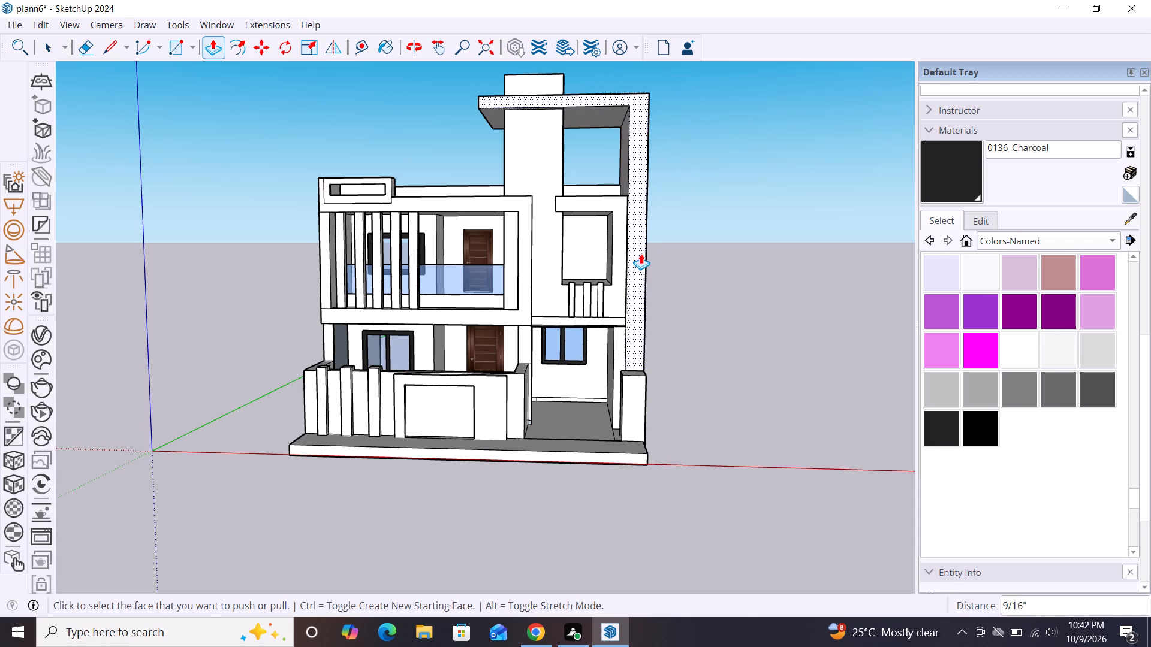
key(space)
click(688, 258)
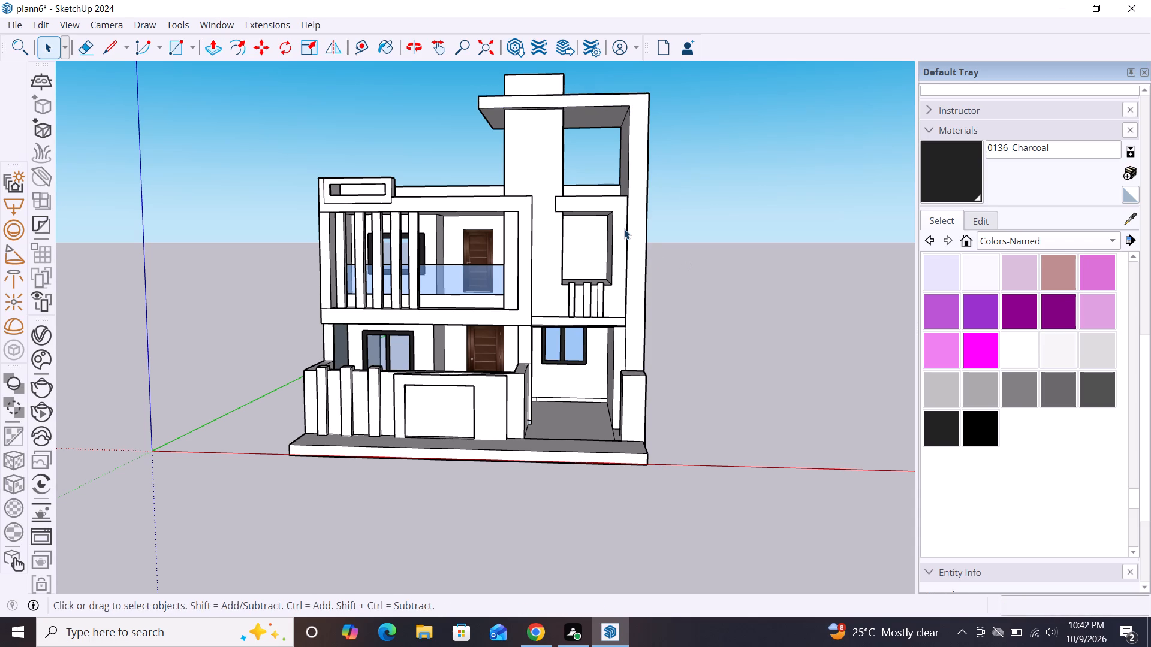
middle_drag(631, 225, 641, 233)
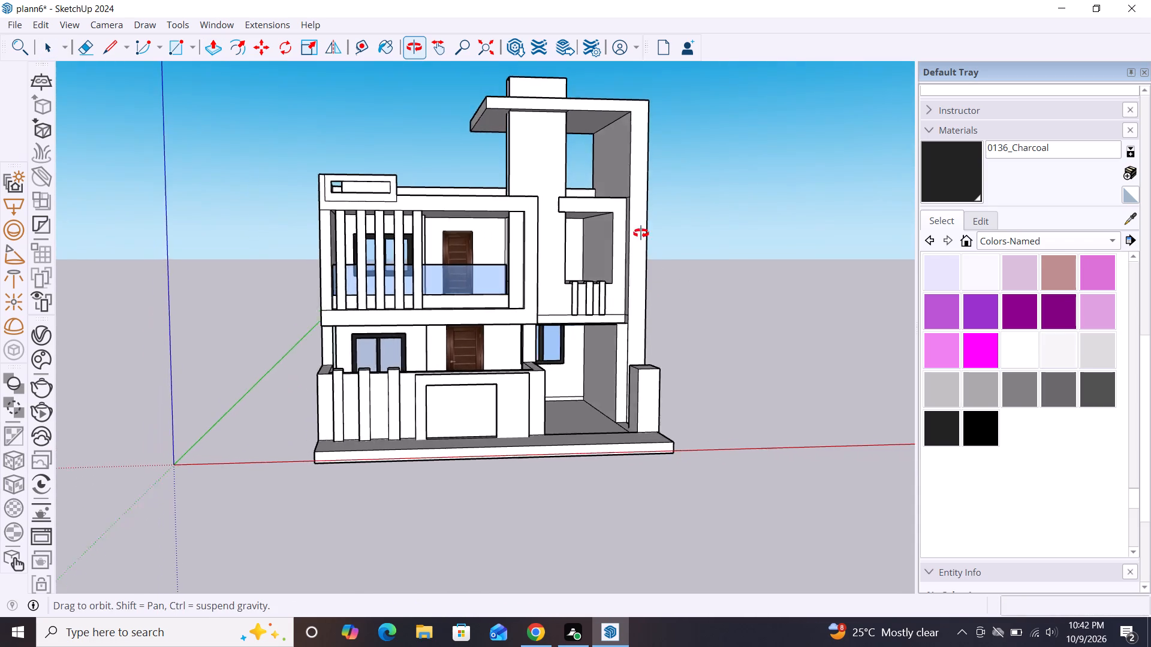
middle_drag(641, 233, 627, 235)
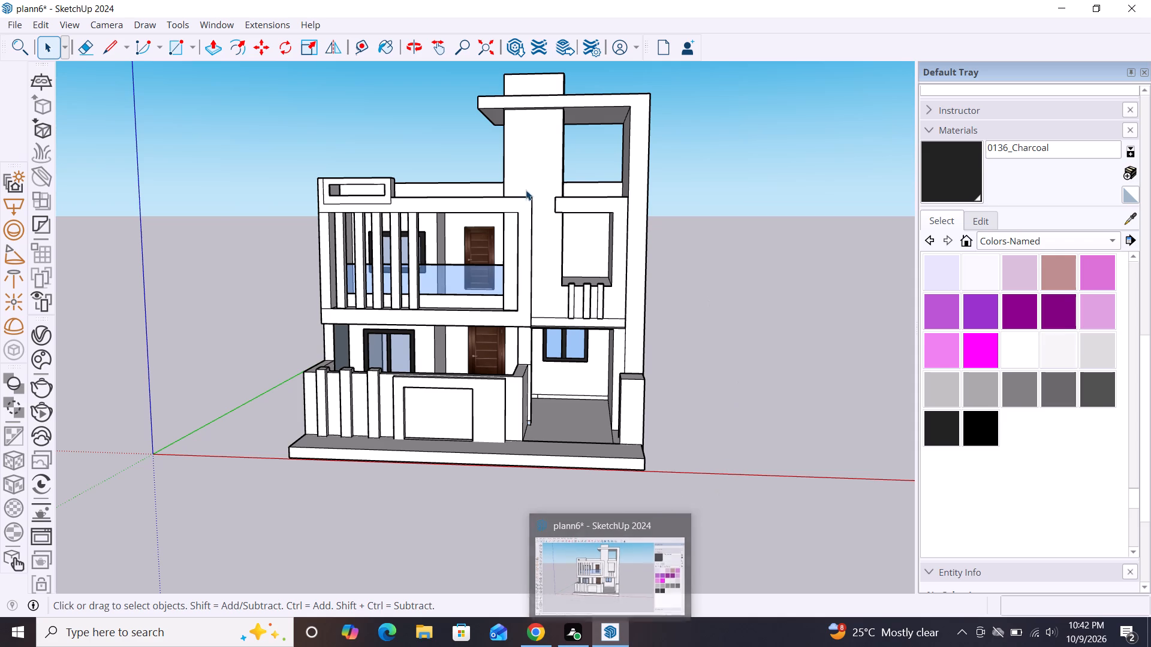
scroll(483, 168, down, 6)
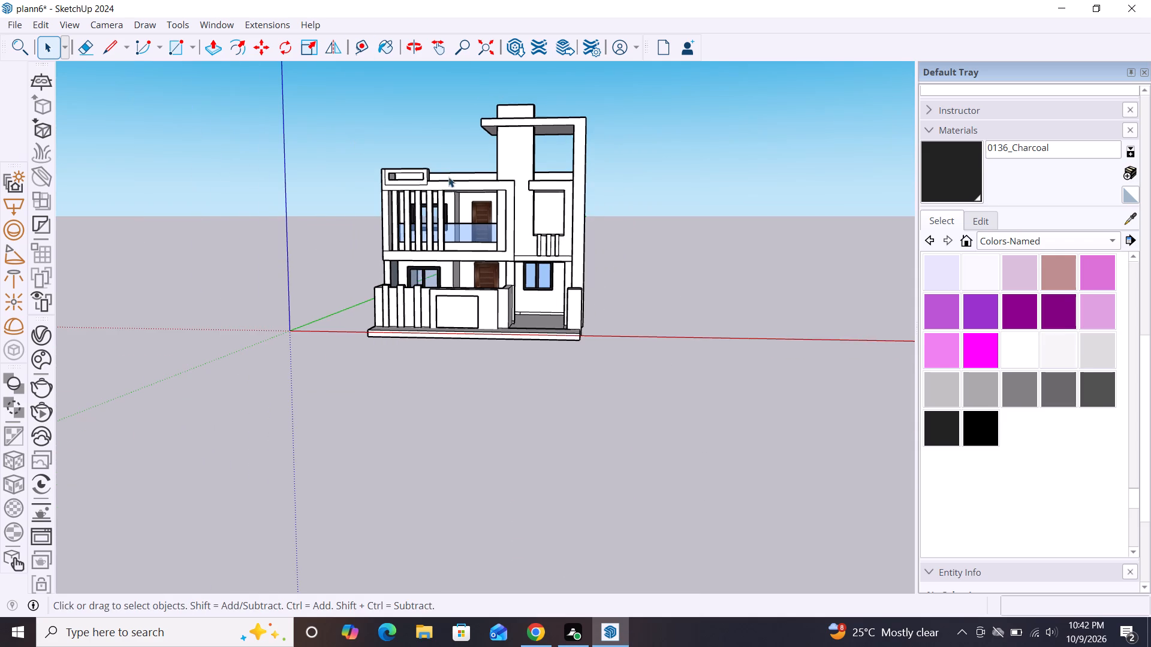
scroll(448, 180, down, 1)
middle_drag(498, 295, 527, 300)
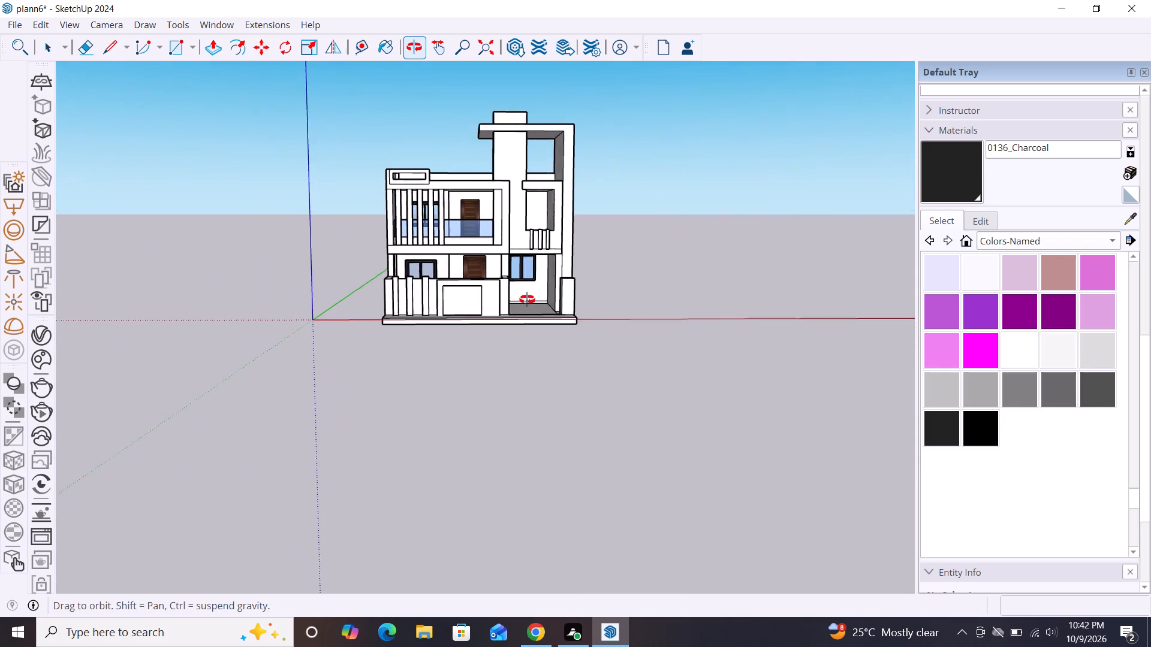
Examine the whole house from the front and around to the side and roof.
middle_drag(527, 300, 527, 301)
scroll(446, 207, up, 8)
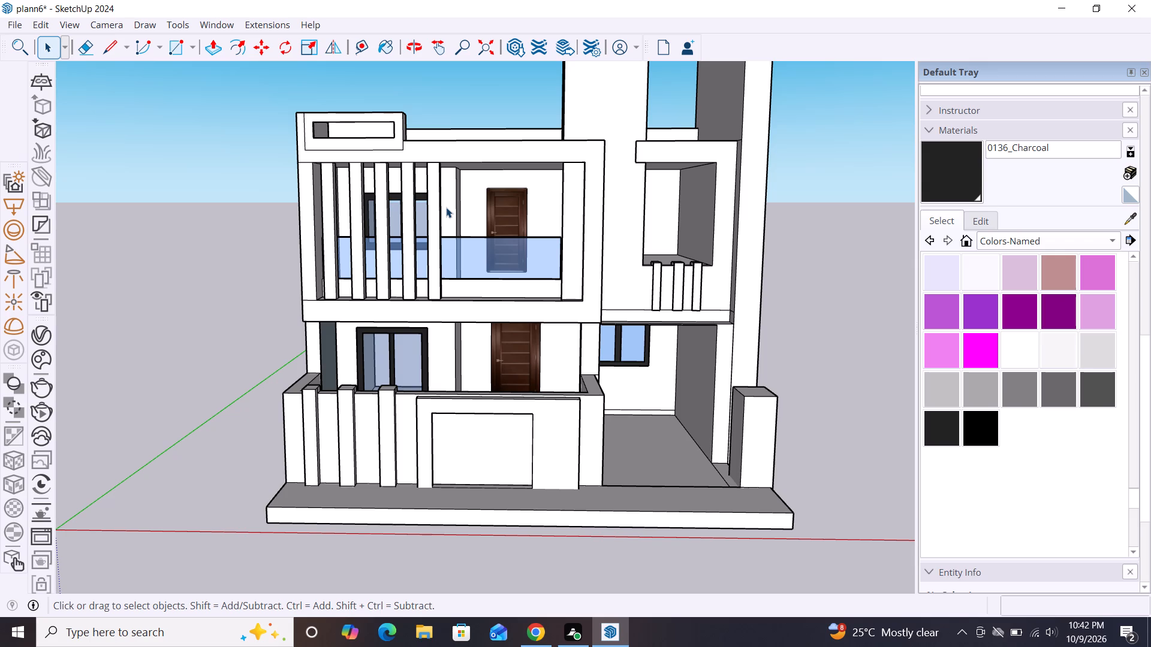
scroll(387, 262, down, 9)
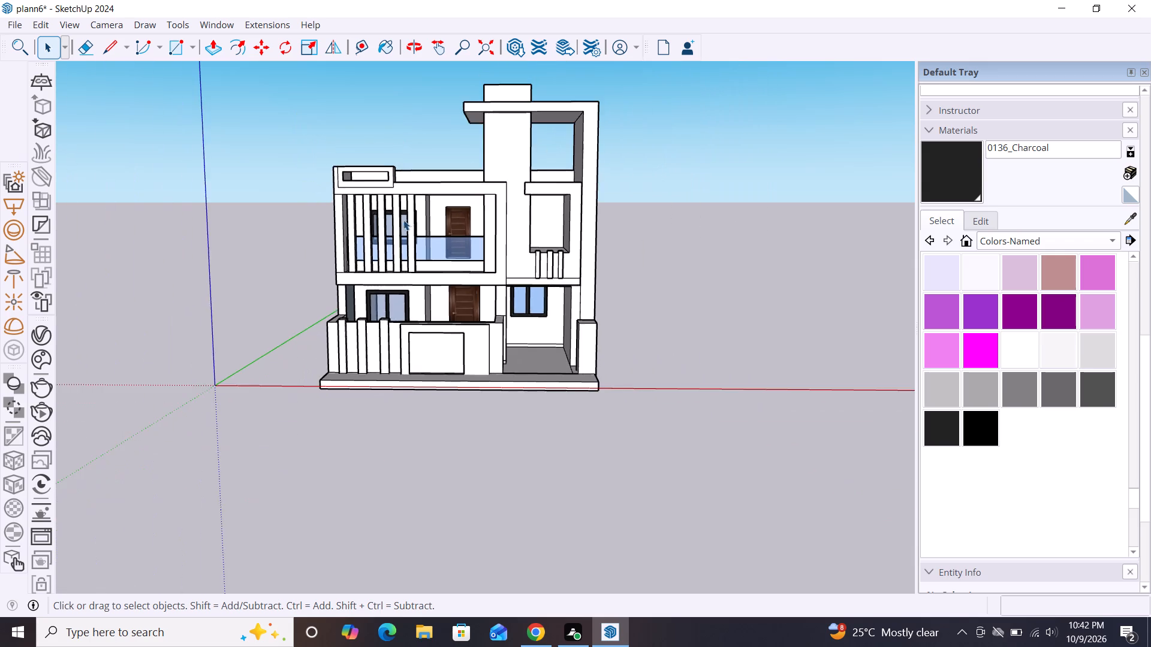
scroll(406, 219, down, 3)
scroll(480, 240, up, 3)
scroll(441, 217, down, 3)
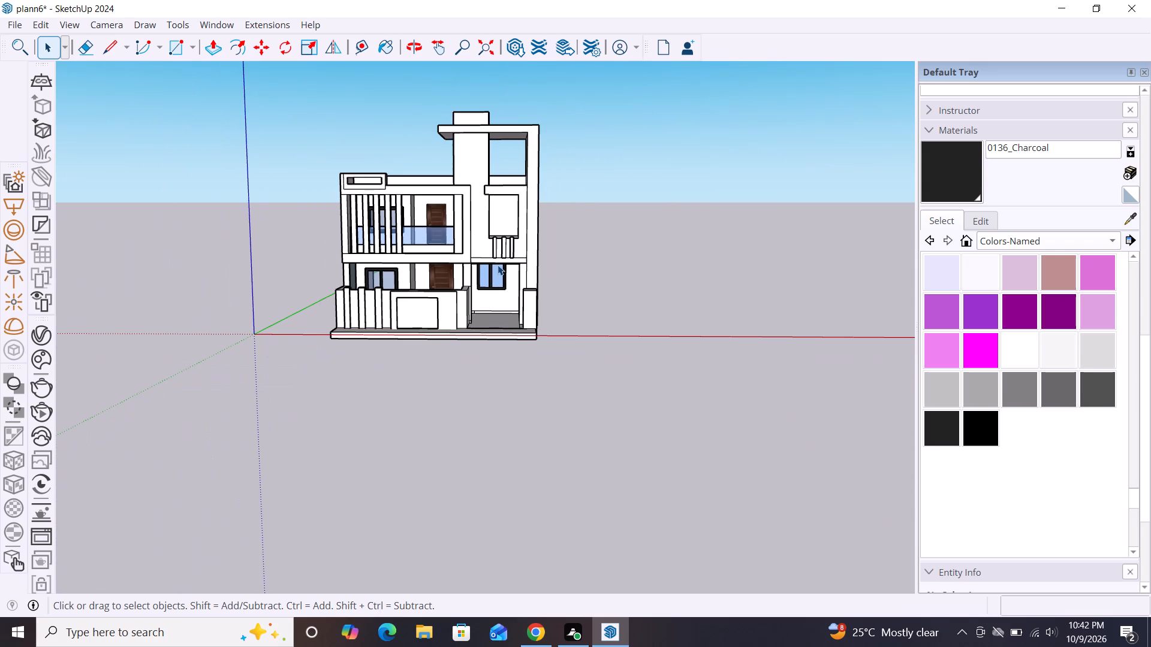
scroll(381, 257, up, 7)
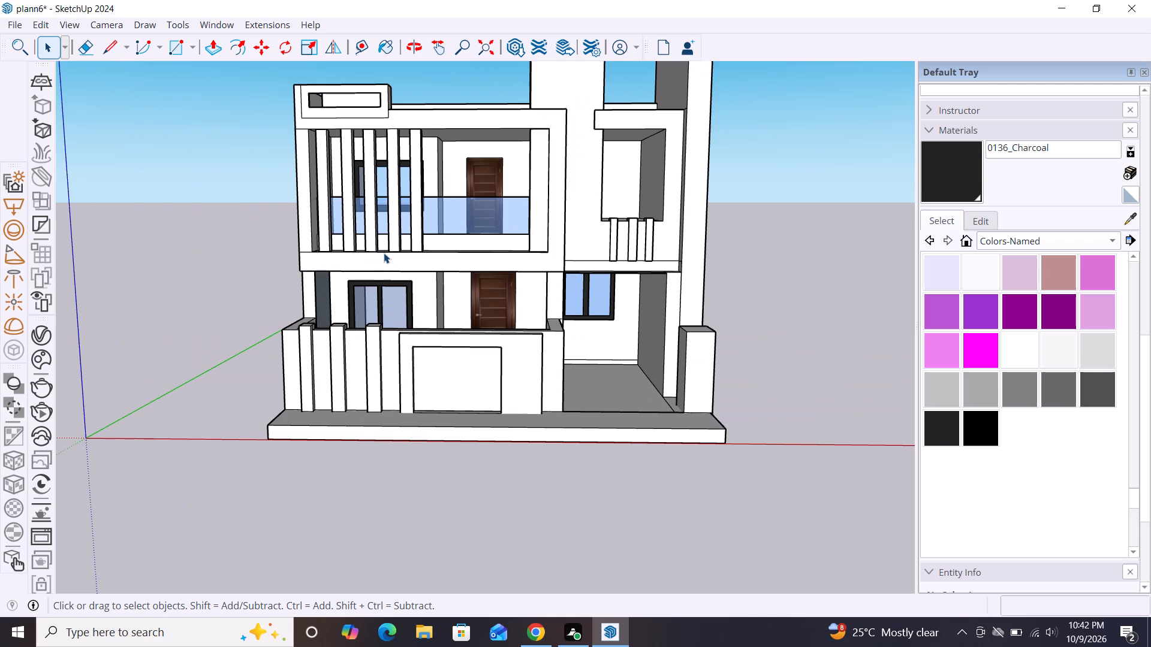
scroll(295, 249, down, 1)
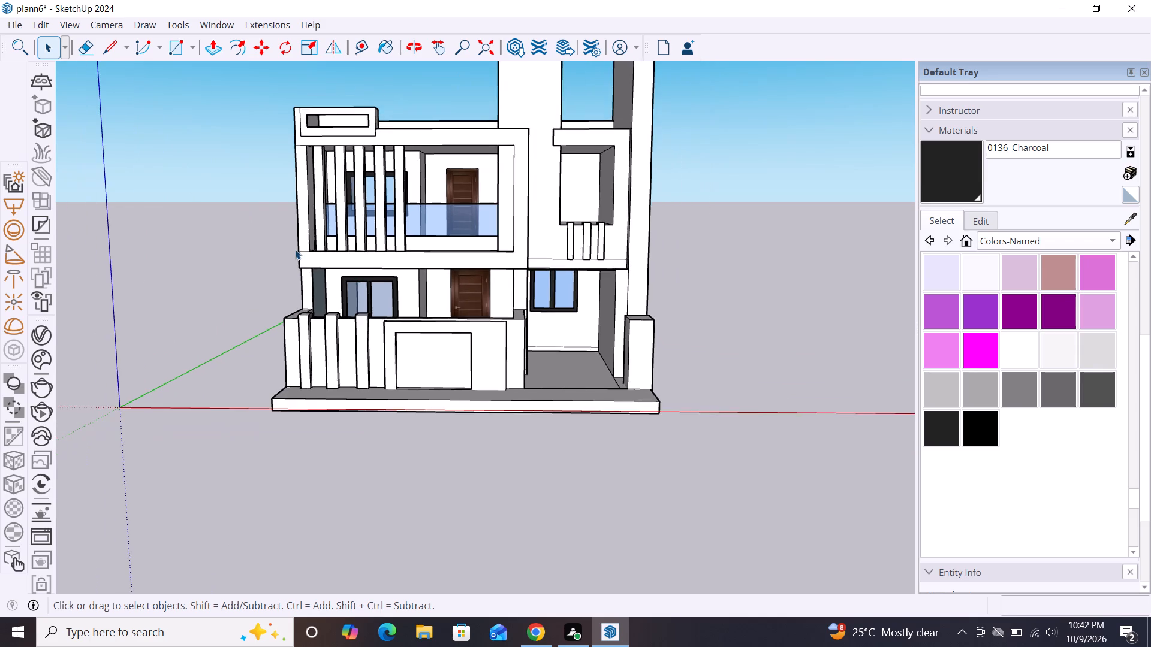
scroll(295, 249, down, 3)
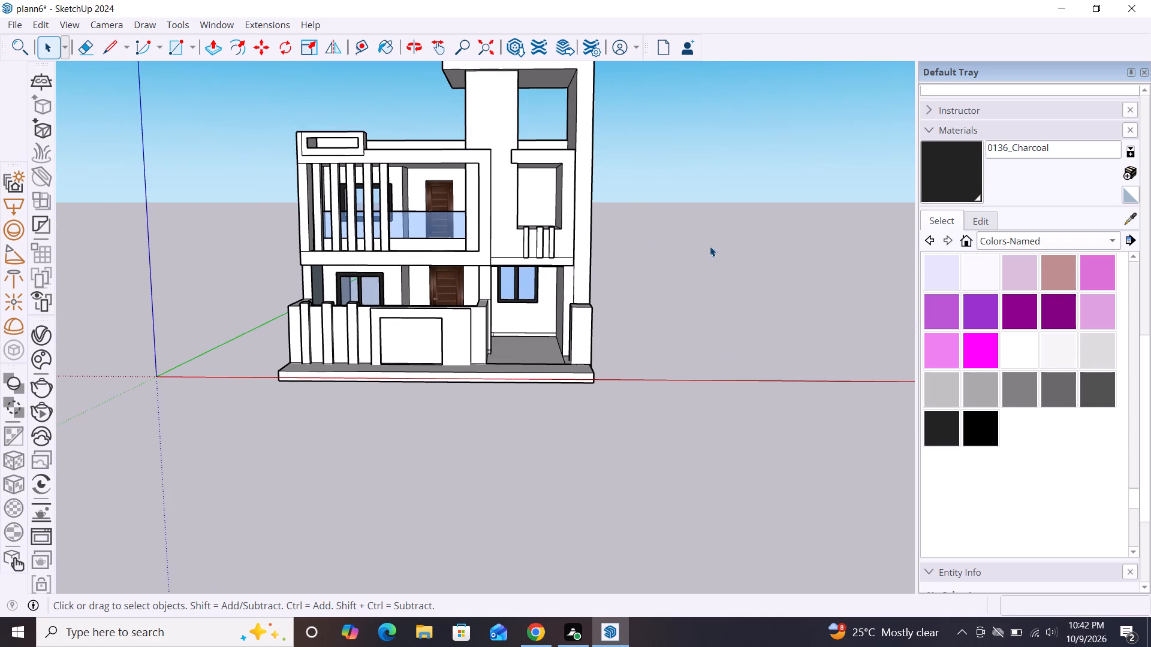
scroll(710, 246, down, 3)
scroll(465, 152, down, 2)
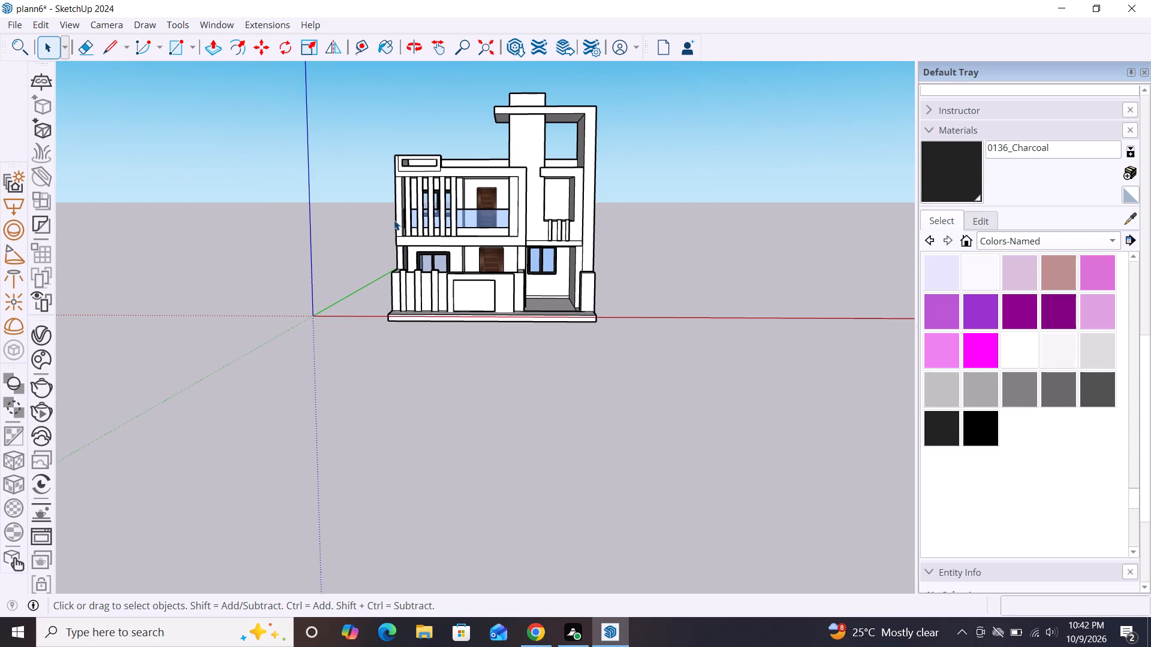
middle_drag(394, 220, 845, 282)
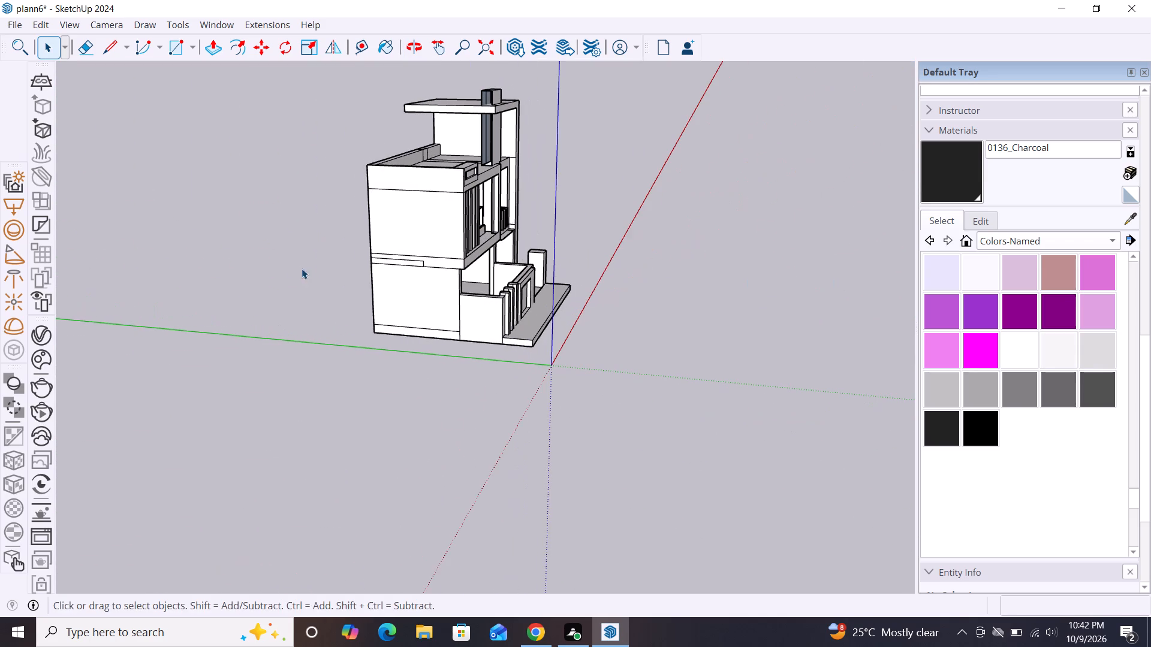
middle_drag(302, 268, 366, 293)
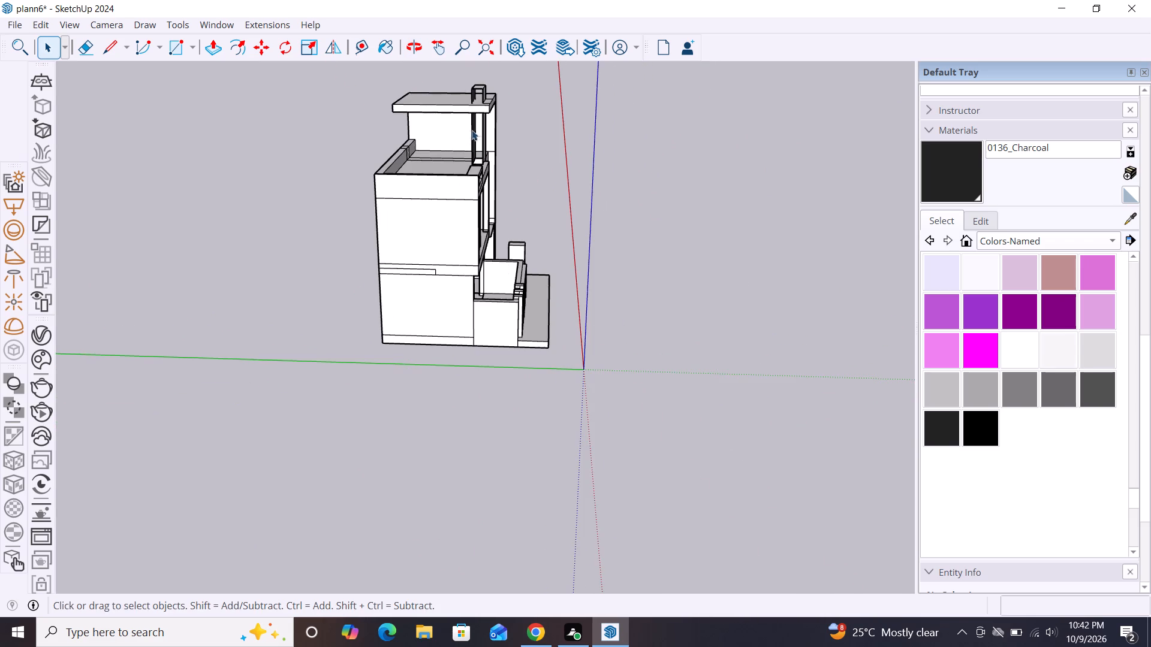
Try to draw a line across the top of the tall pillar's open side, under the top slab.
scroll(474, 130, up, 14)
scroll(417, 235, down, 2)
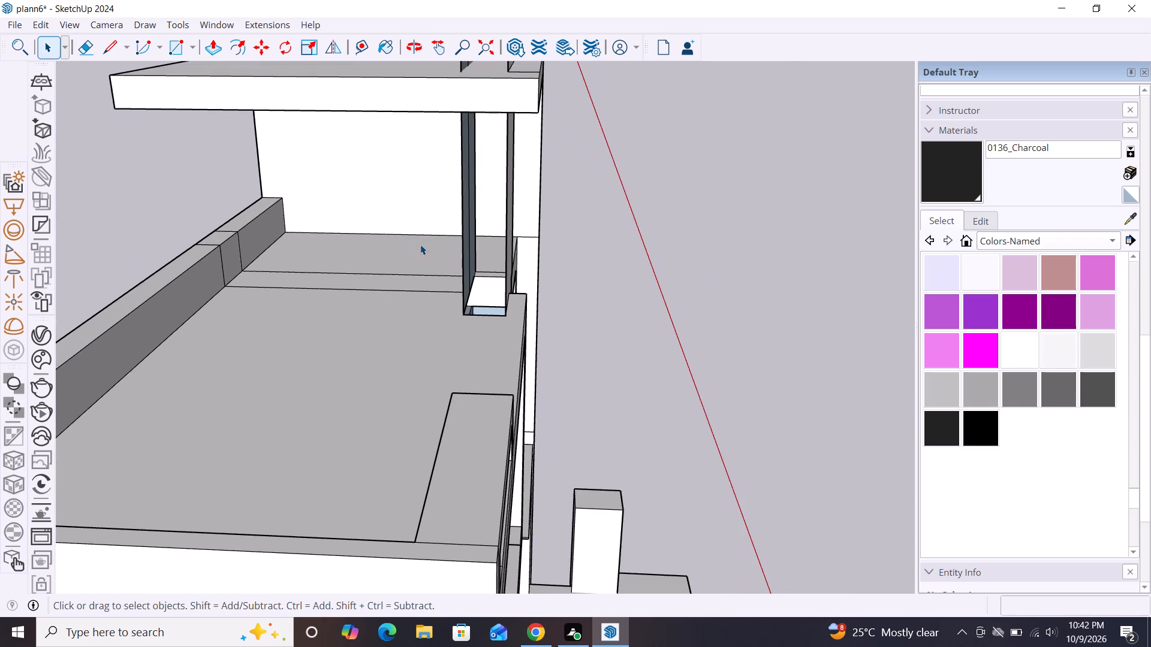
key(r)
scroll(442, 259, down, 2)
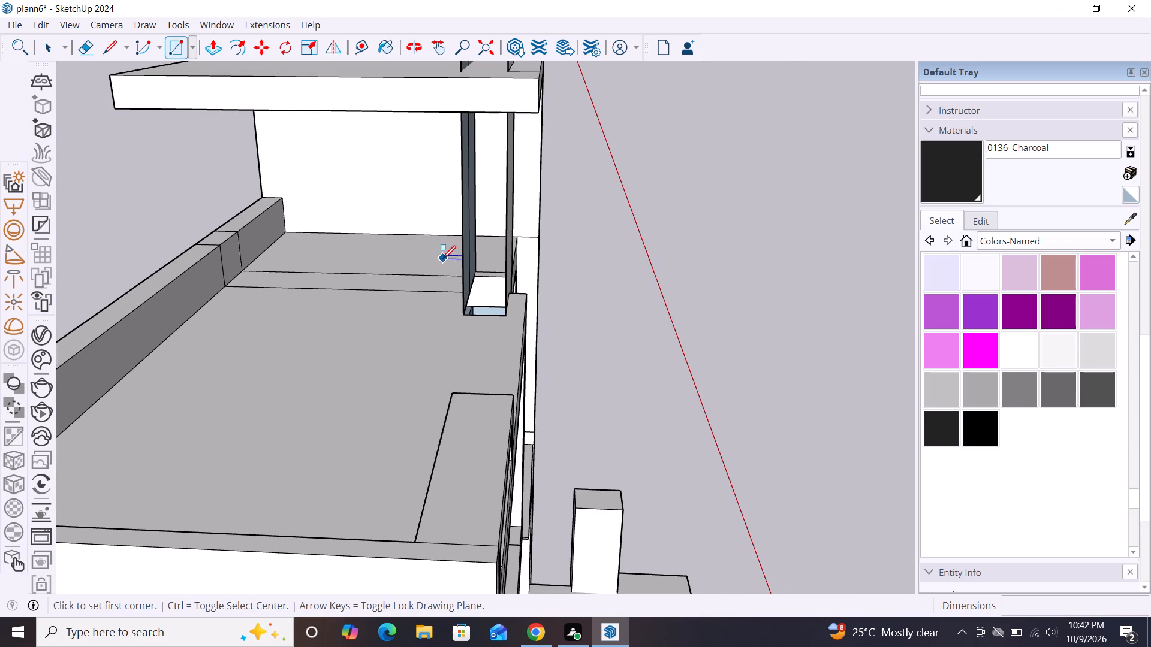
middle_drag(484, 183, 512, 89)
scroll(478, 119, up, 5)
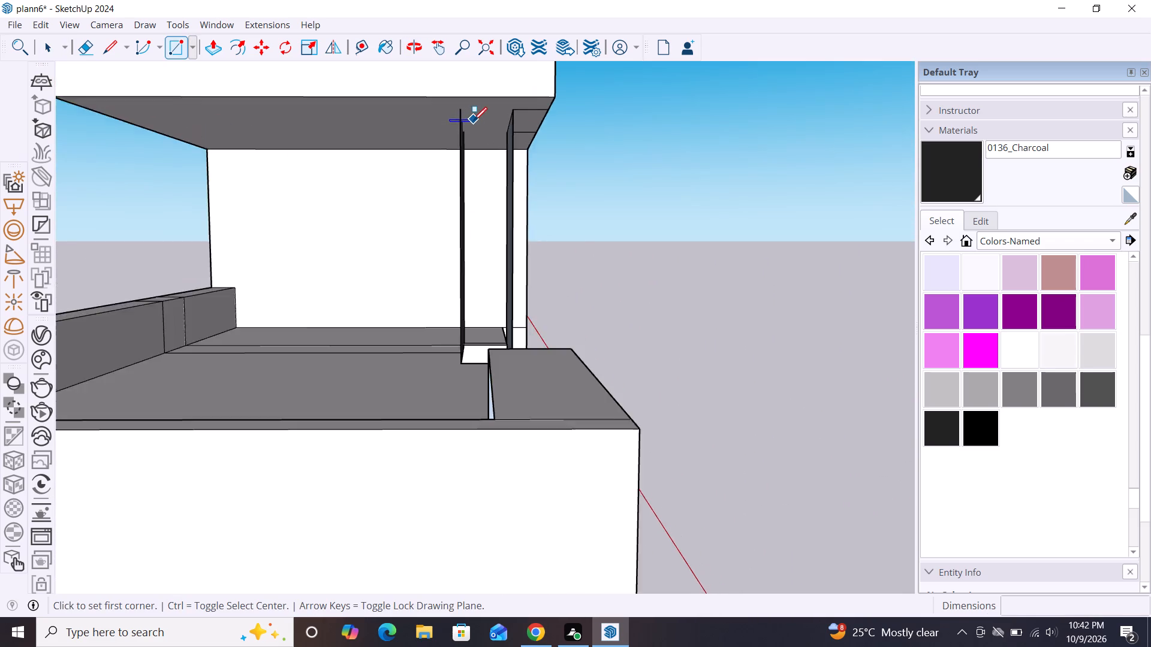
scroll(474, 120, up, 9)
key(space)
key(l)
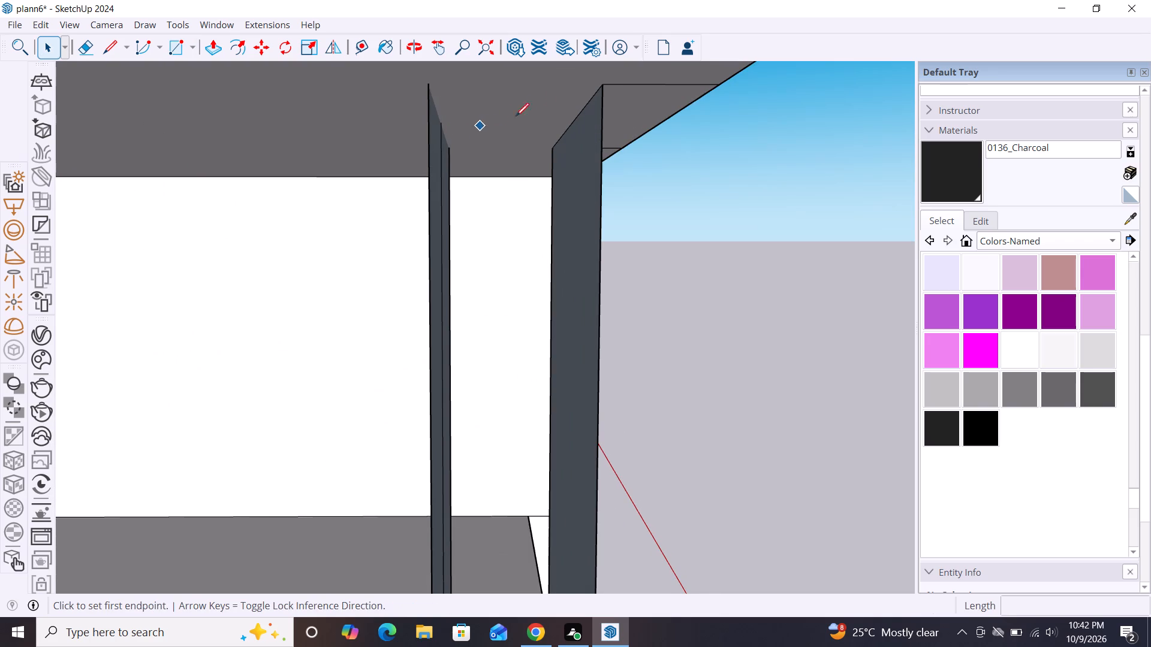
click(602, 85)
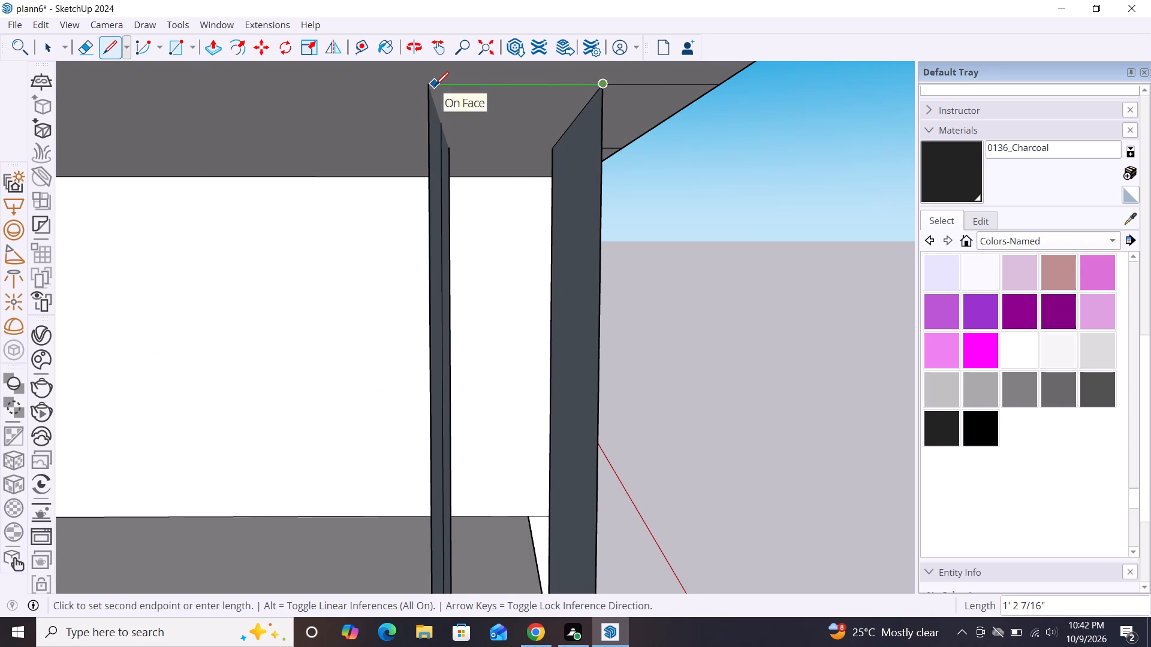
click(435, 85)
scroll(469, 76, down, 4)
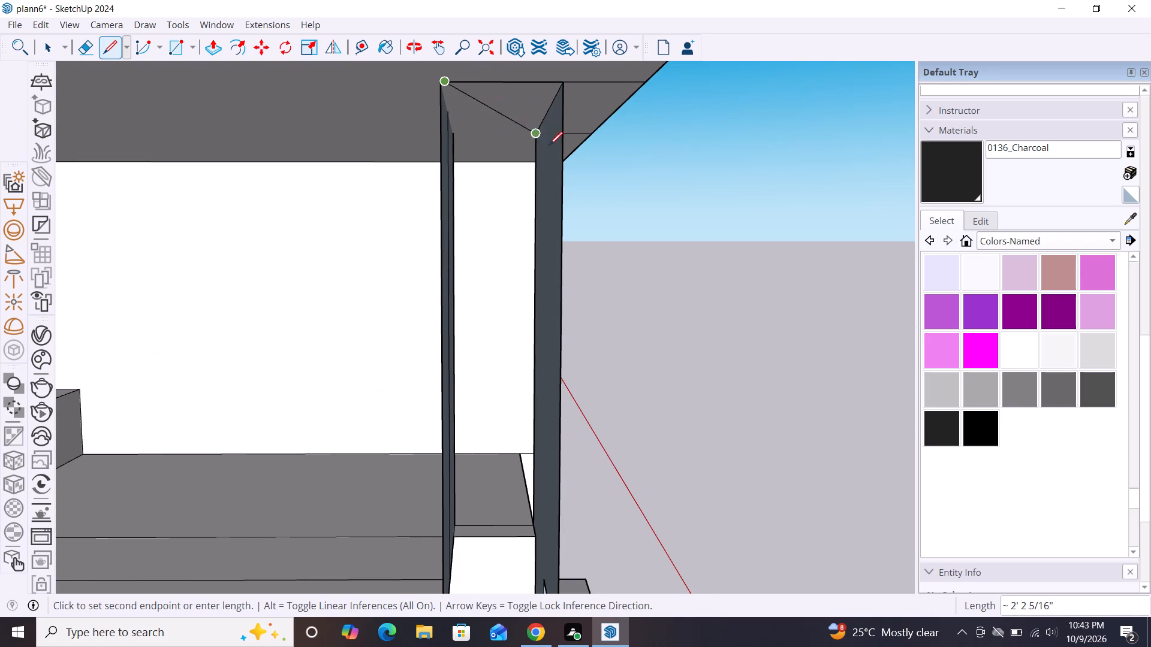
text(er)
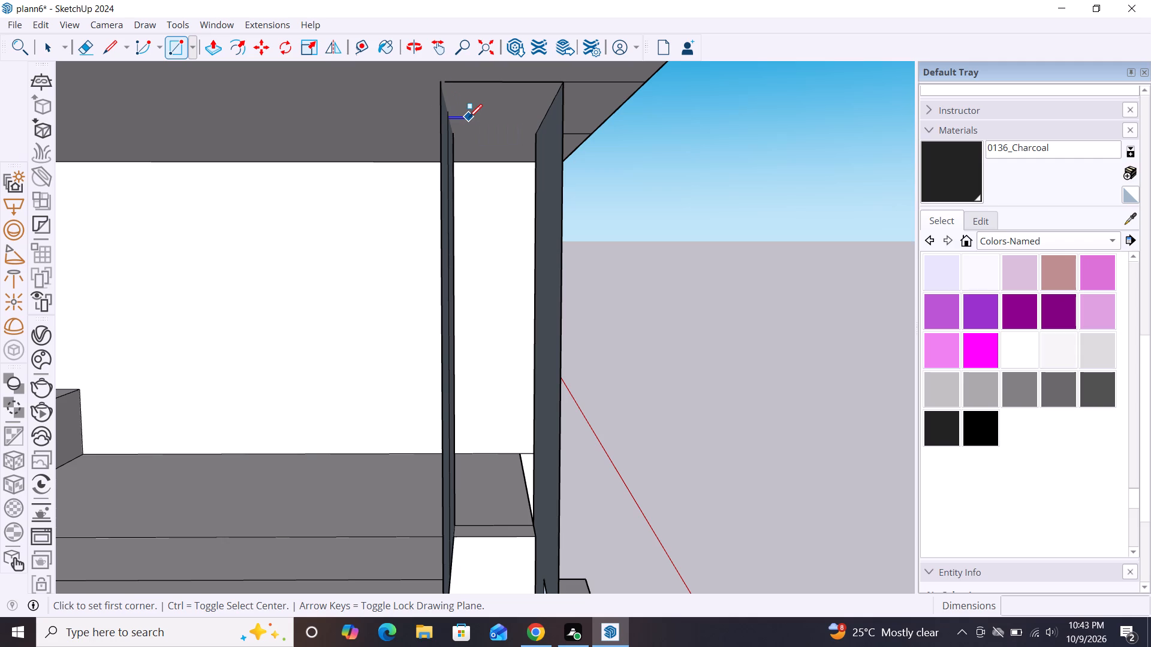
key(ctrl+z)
Draw a line about 1' 2 15/16" under the top slab between the pillar's two edges, closing its open side with a face.
key(l)
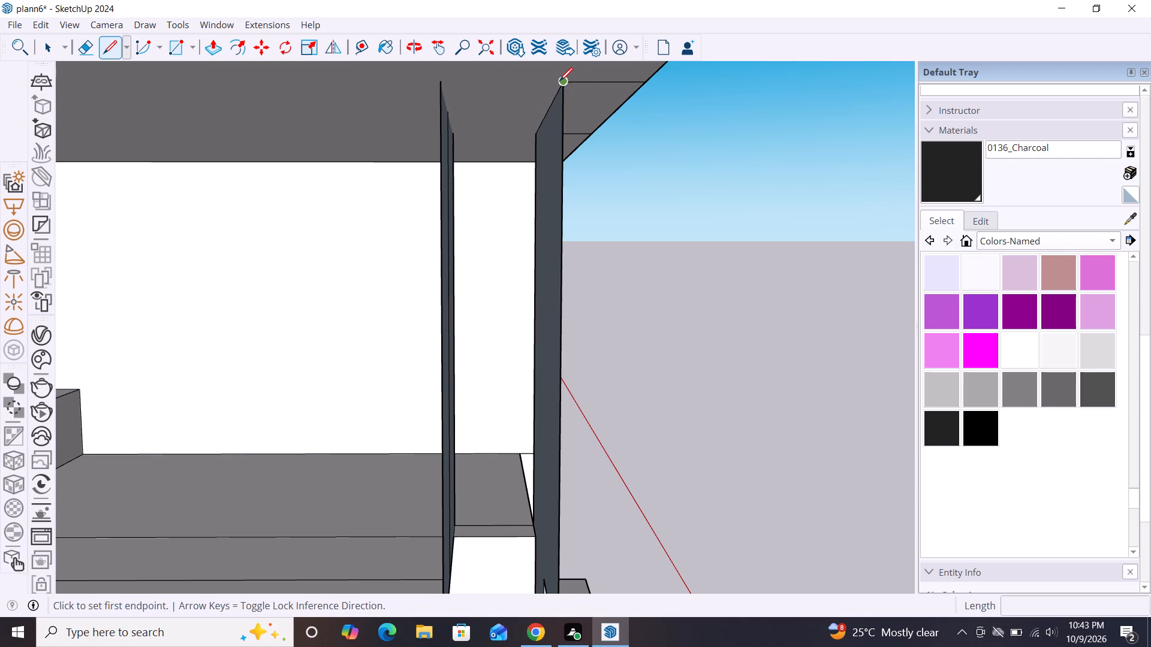
click(559, 83)
click(443, 83)
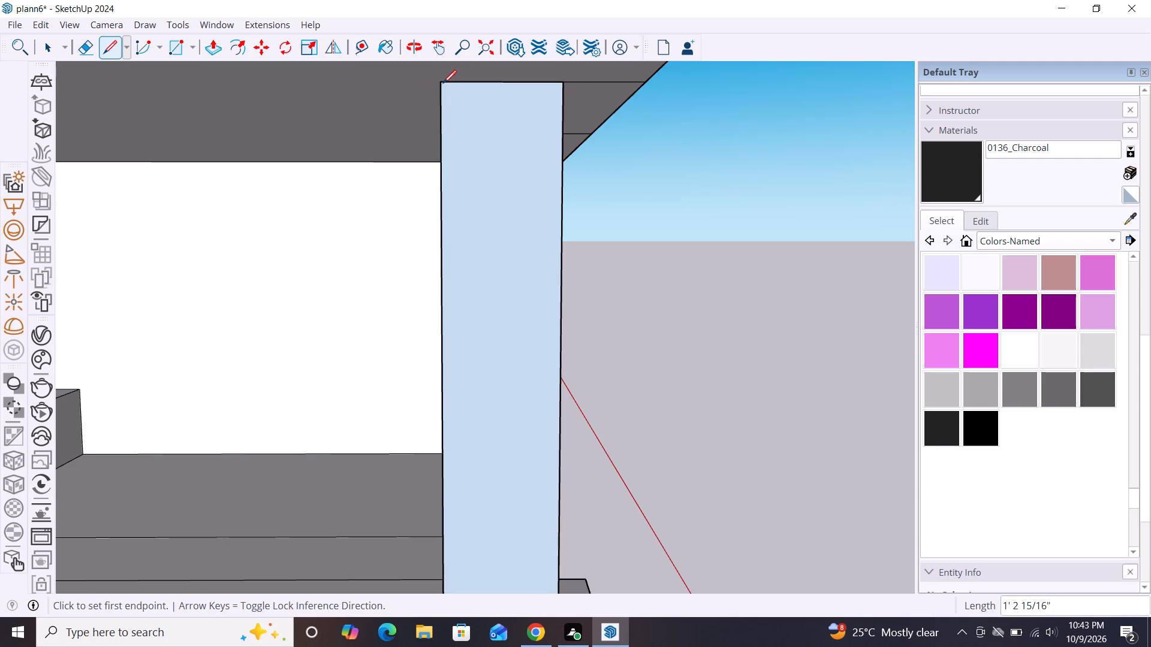
scroll(529, 107, down, 3)
scroll(608, 149, down, 4)
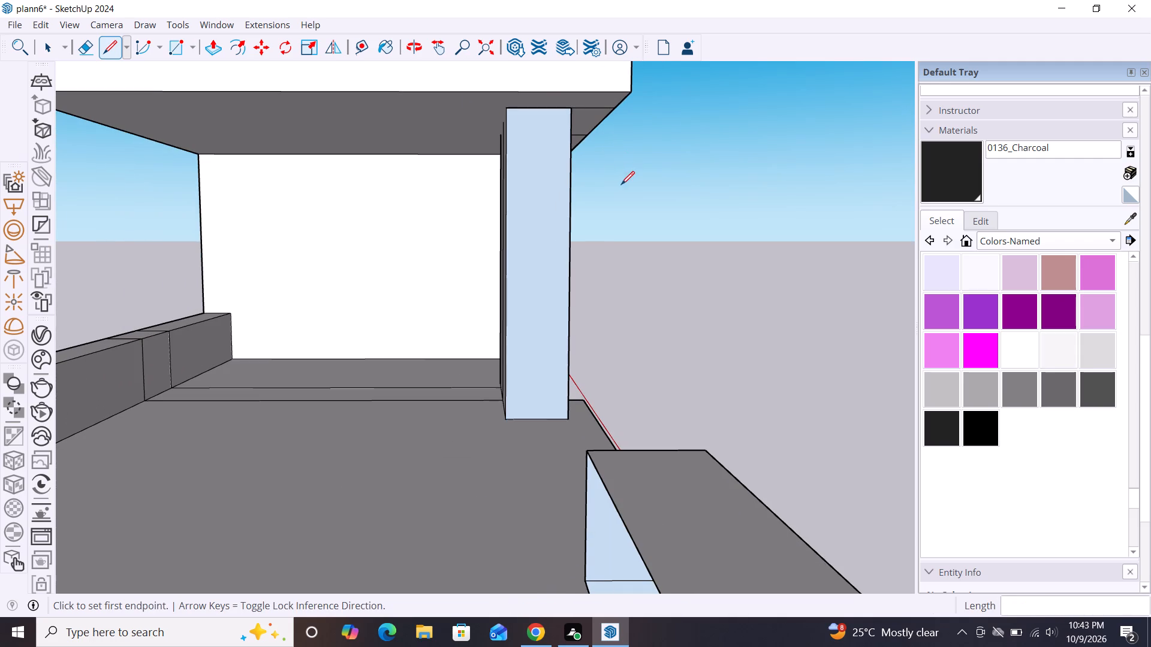
key(space)
Examine the closed side of the tall pillar from the front corner and from the roof side.
scroll(596, 238, down, 7)
middle_drag(594, 239, 329, 325)
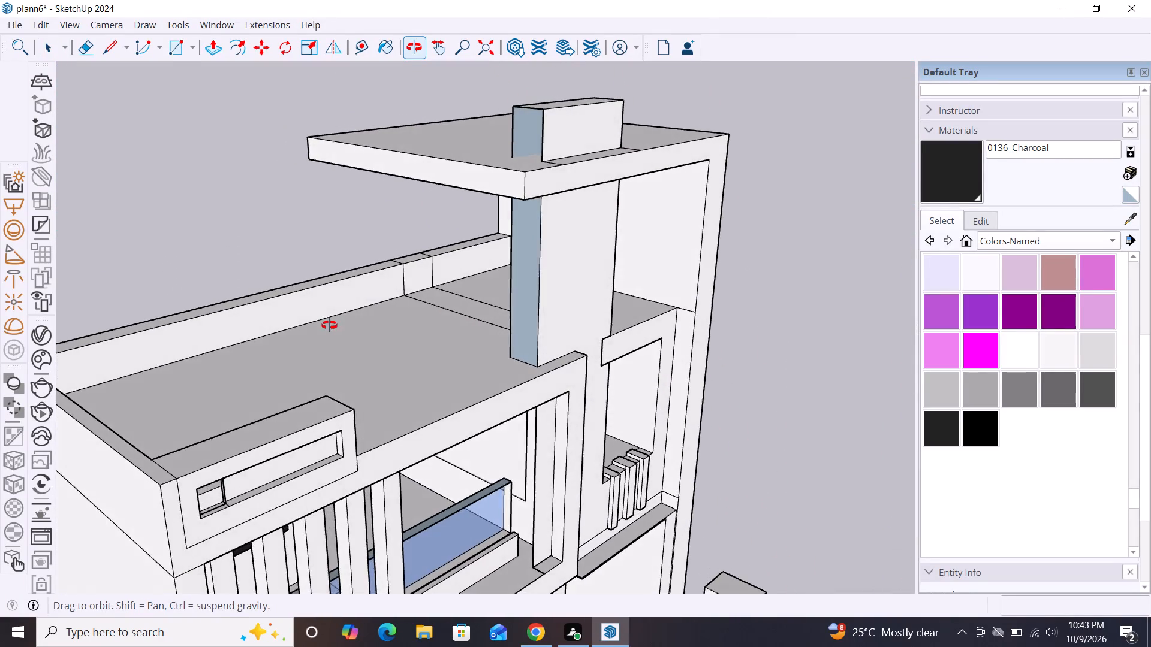
middle_drag(329, 325, 401, 334)
scroll(252, 307, down, 3)
middle_drag(263, 368, 437, 405)
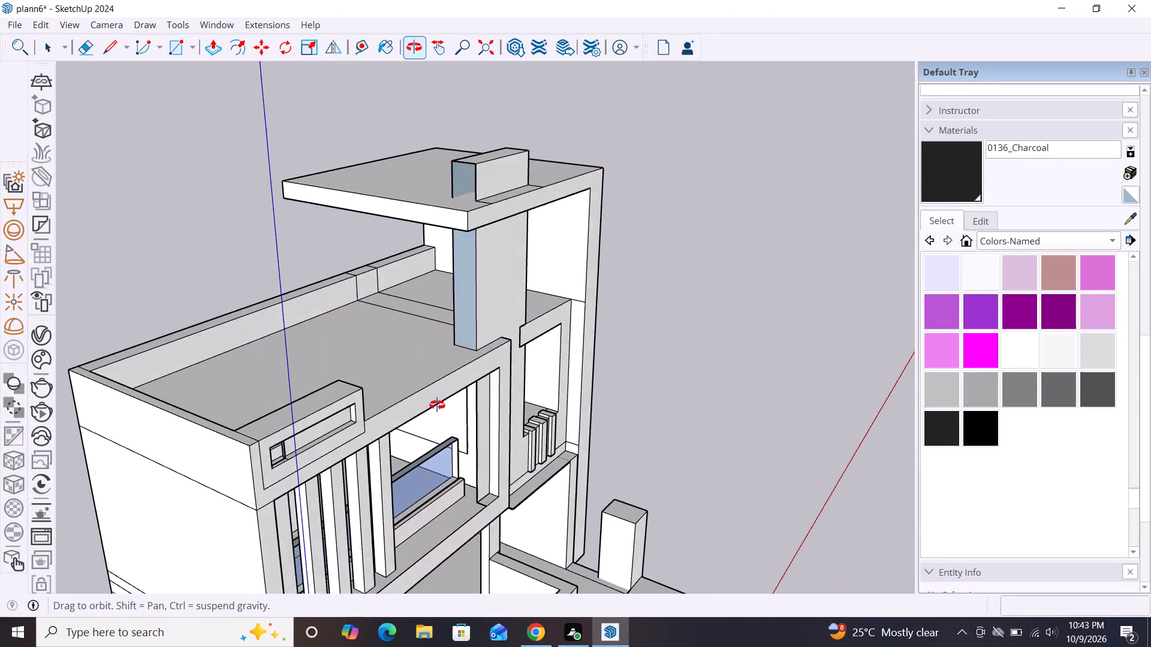
middle_drag(437, 405, 485, 349)
scroll(519, 279, up, 3)
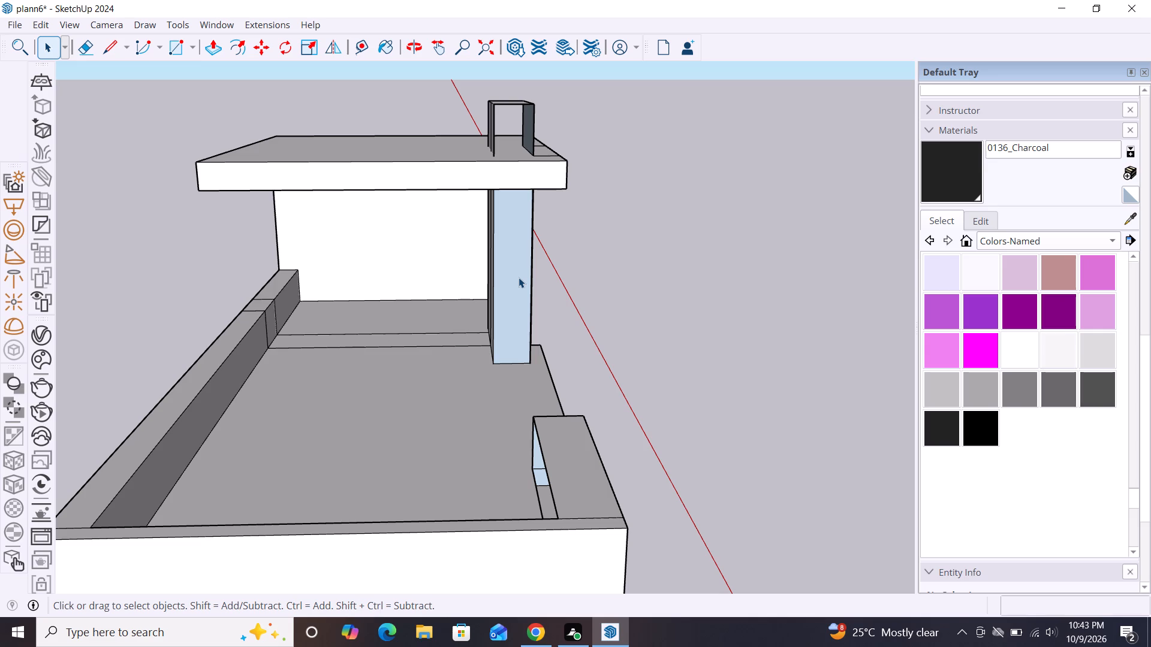
scroll(485, 278, up, 3)
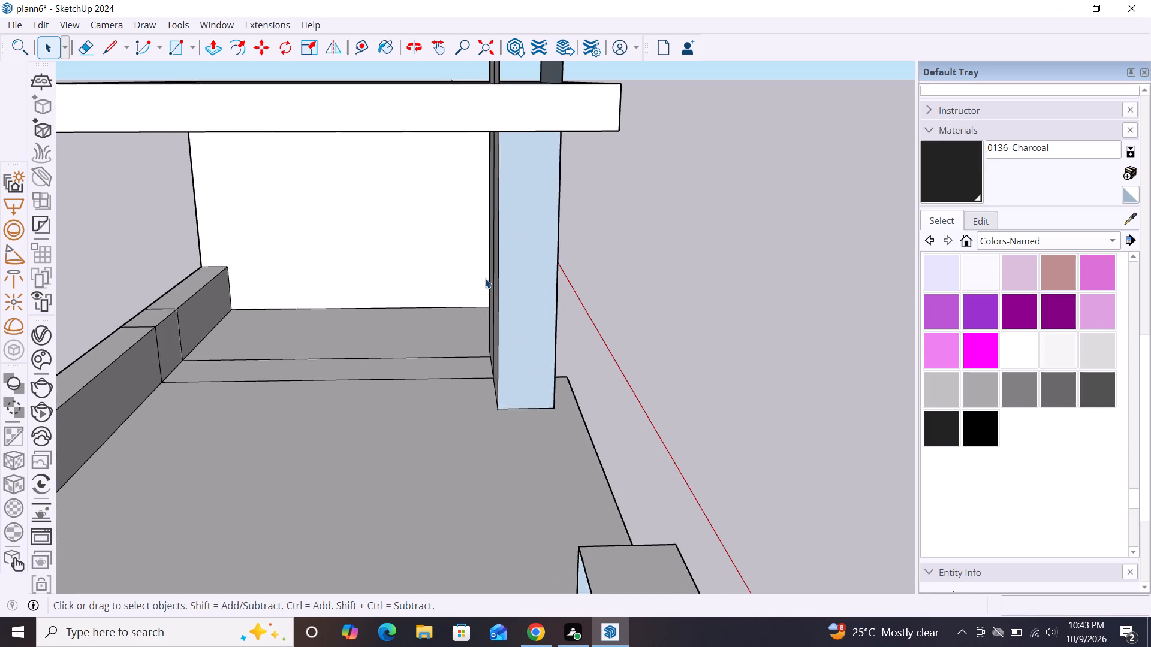
scroll(485, 278, down, 2)
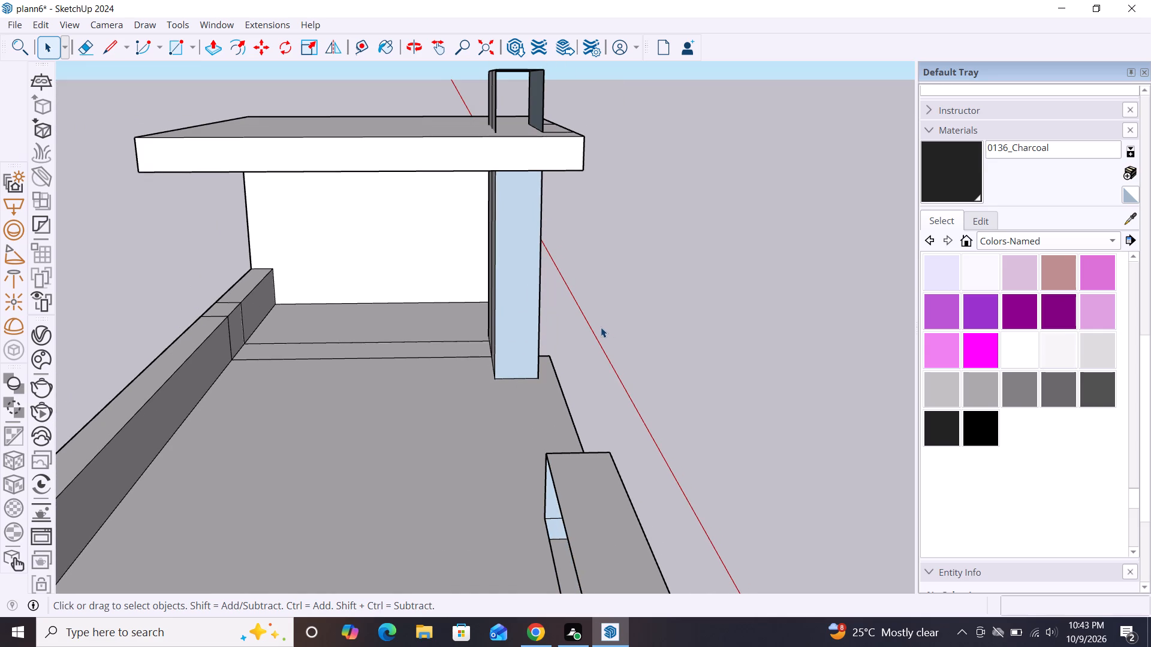
Draw a small rectangle about 4 11/16" by 2 1/8" on the pillar's new side face, between the roof and the top slab.
key(r)
scroll(655, 351, down, 3)
middle_drag(659, 496, 336, 464)
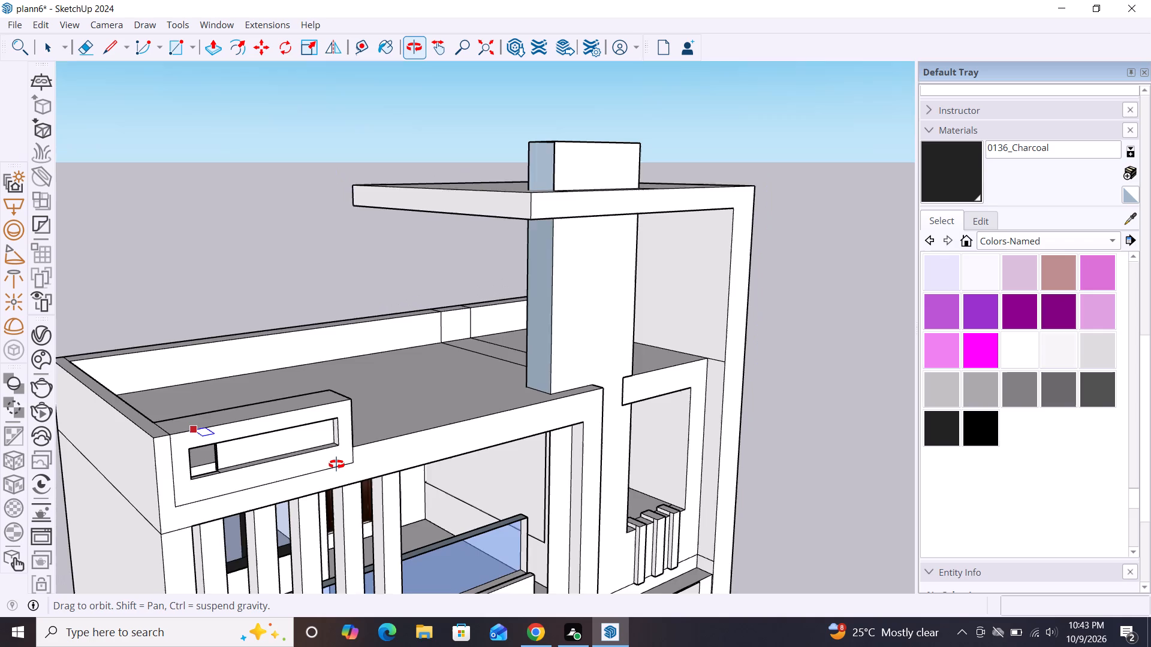
middle_drag(336, 464, 324, 357)
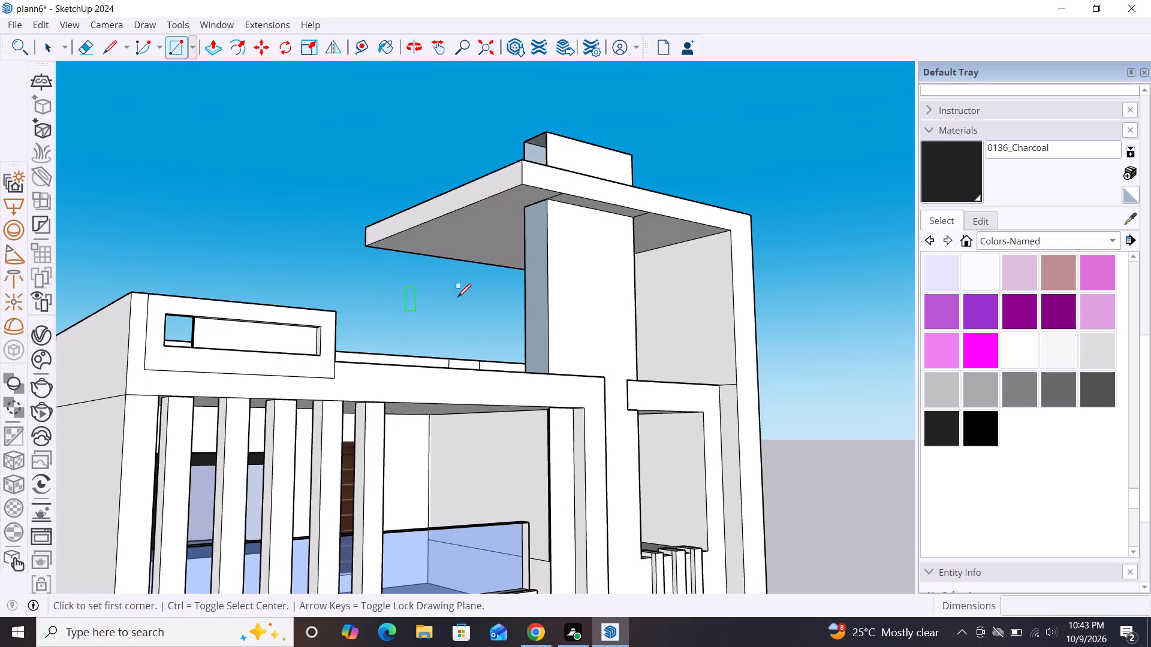
scroll(311, 374, down, 2)
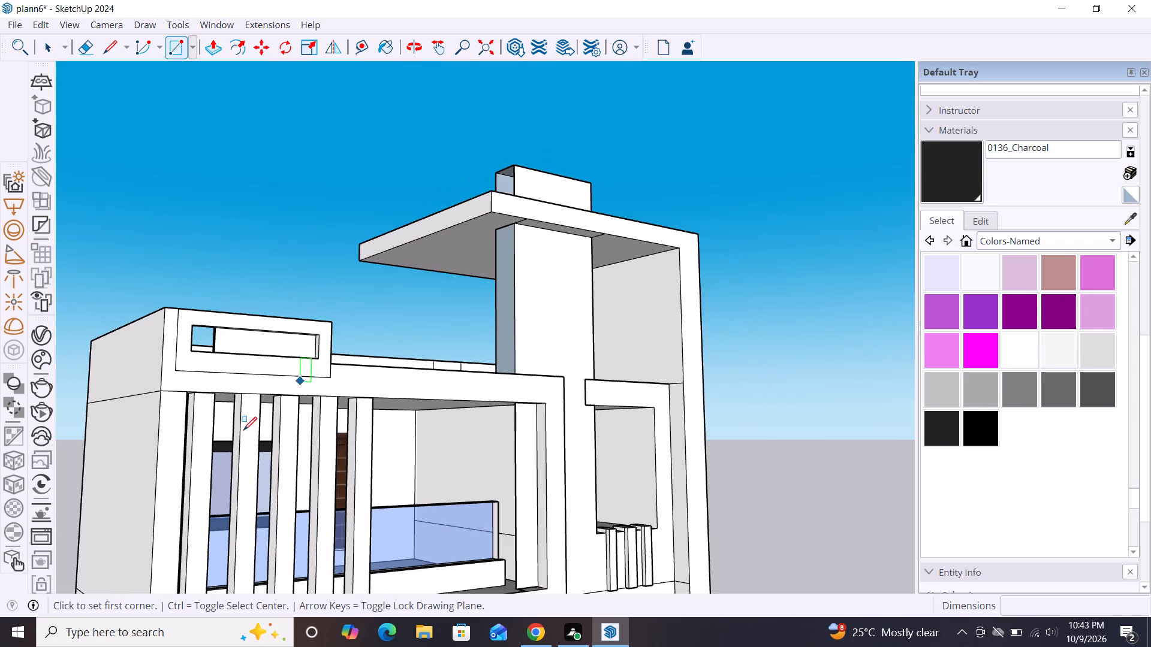
middle_drag(243, 430, 611, 557)
scroll(604, 476, down, 1)
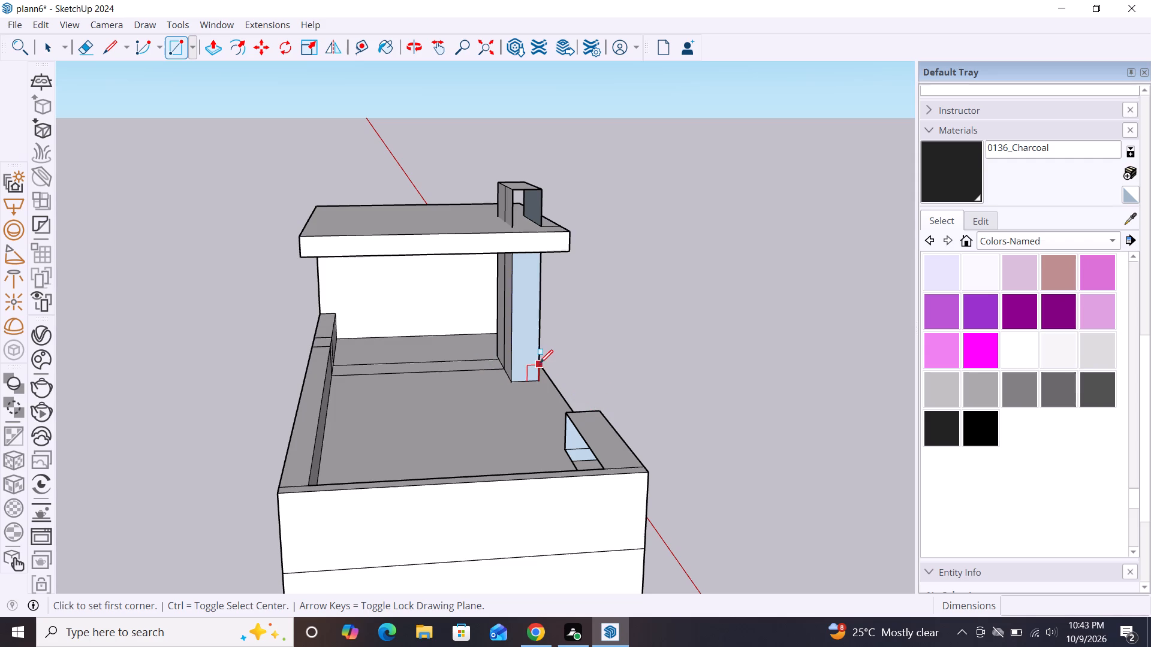
scroll(539, 355, up, 9)
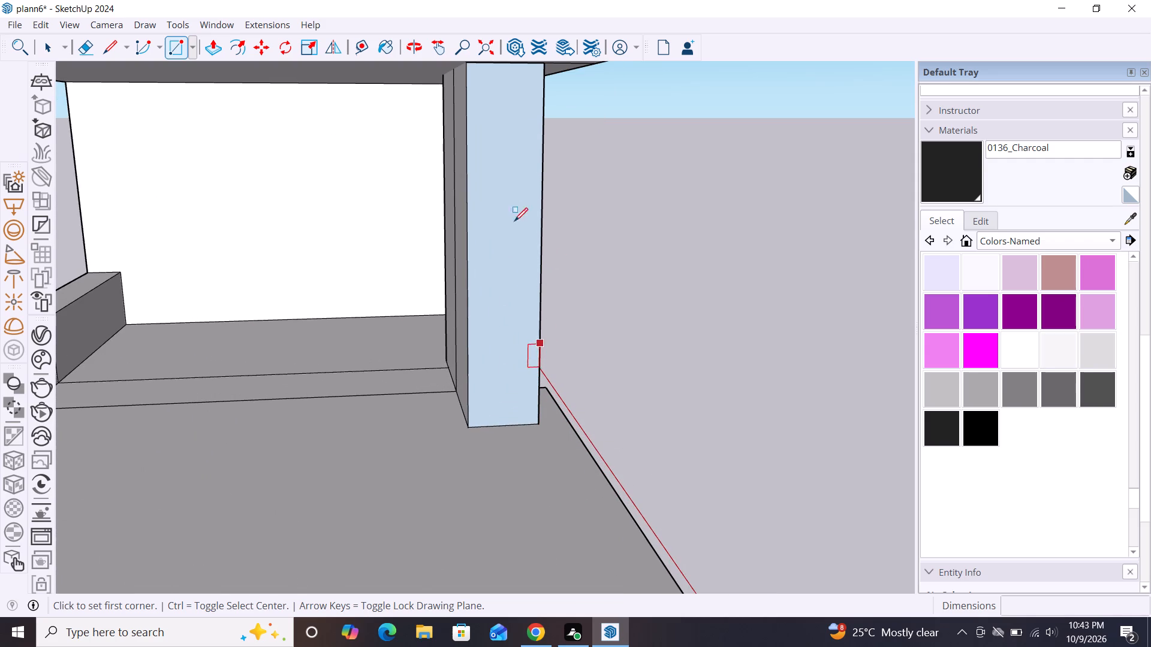
click(496, 287)
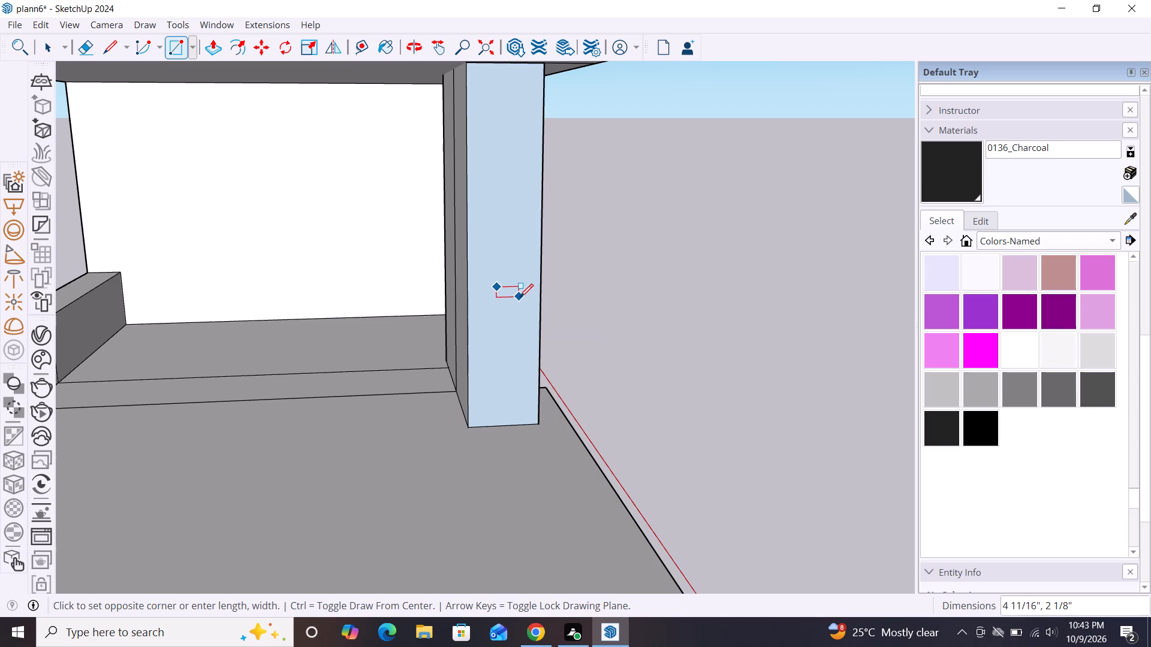
double_click(520, 297)
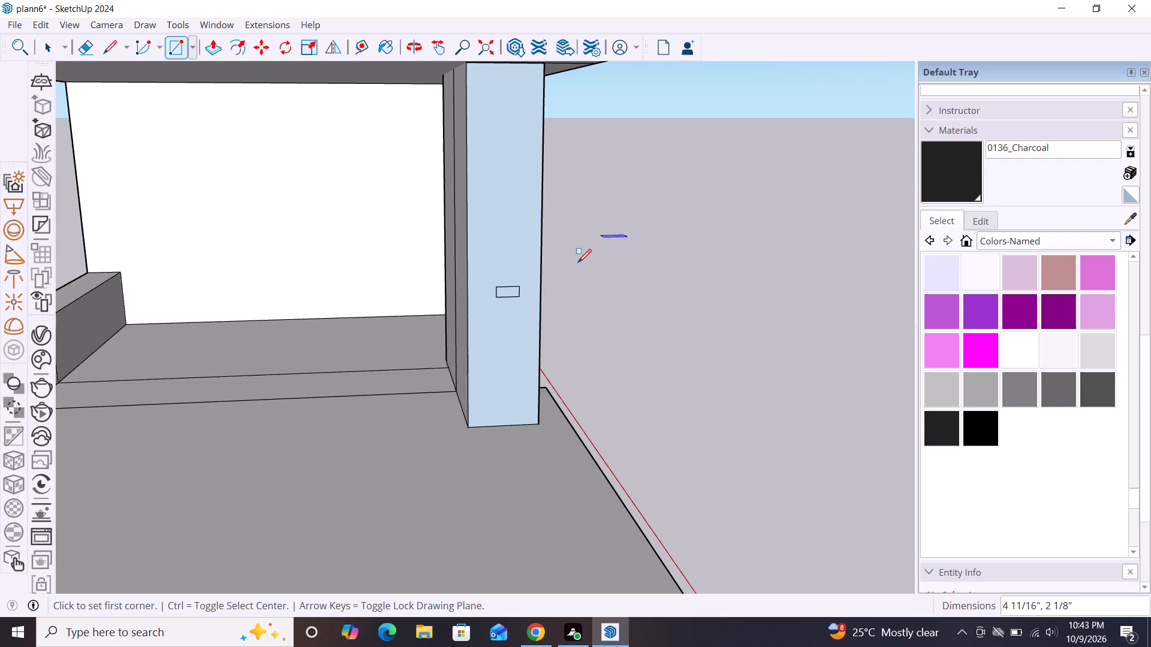
Copy the small rectangle on the pillar's side face four times downward, spaced about 5 9/16" to 6 13/16" apart.
key(space)
scroll(629, 271, down, 2)
double_click(534, 291)
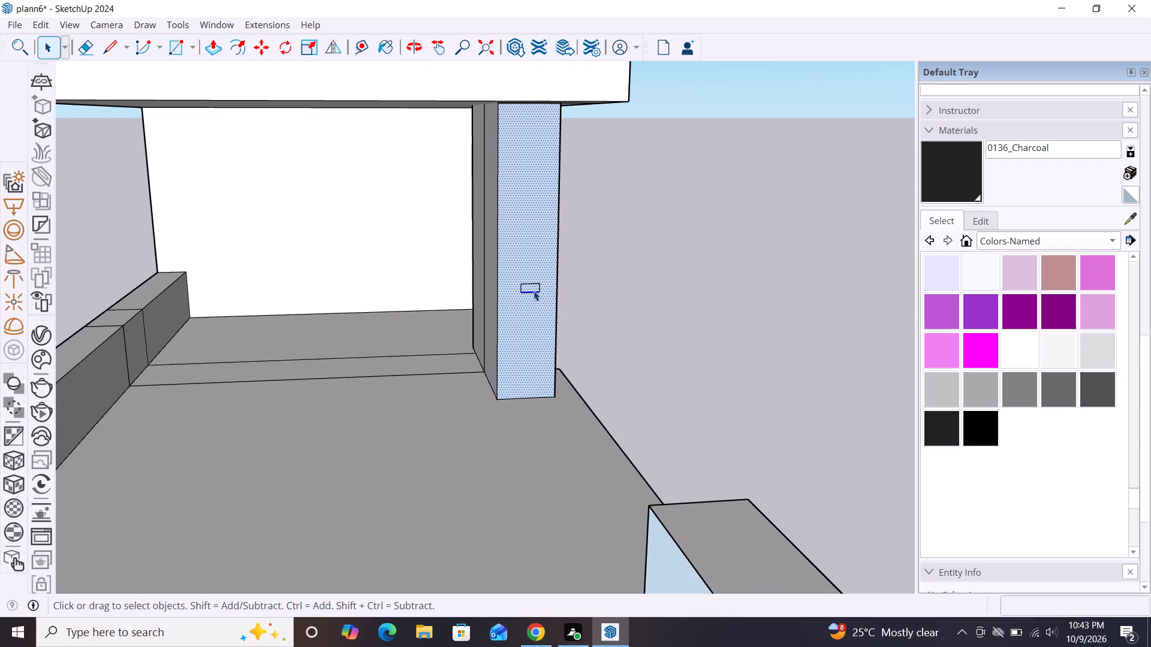
click(670, 265)
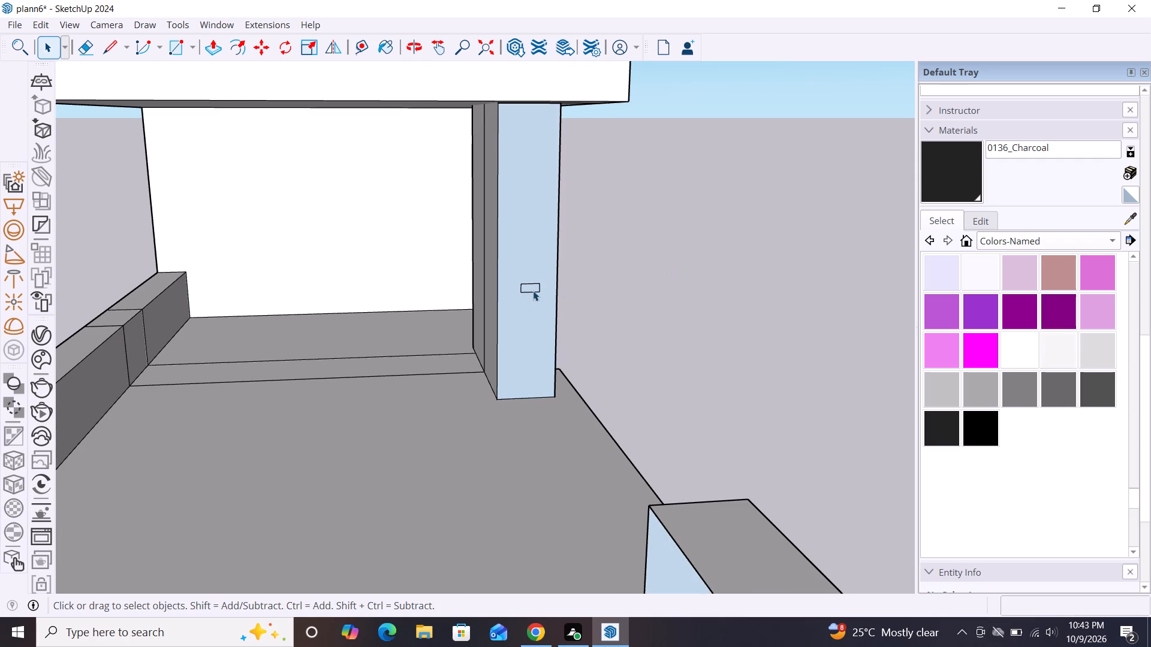
double_click(533, 287)
key(m)
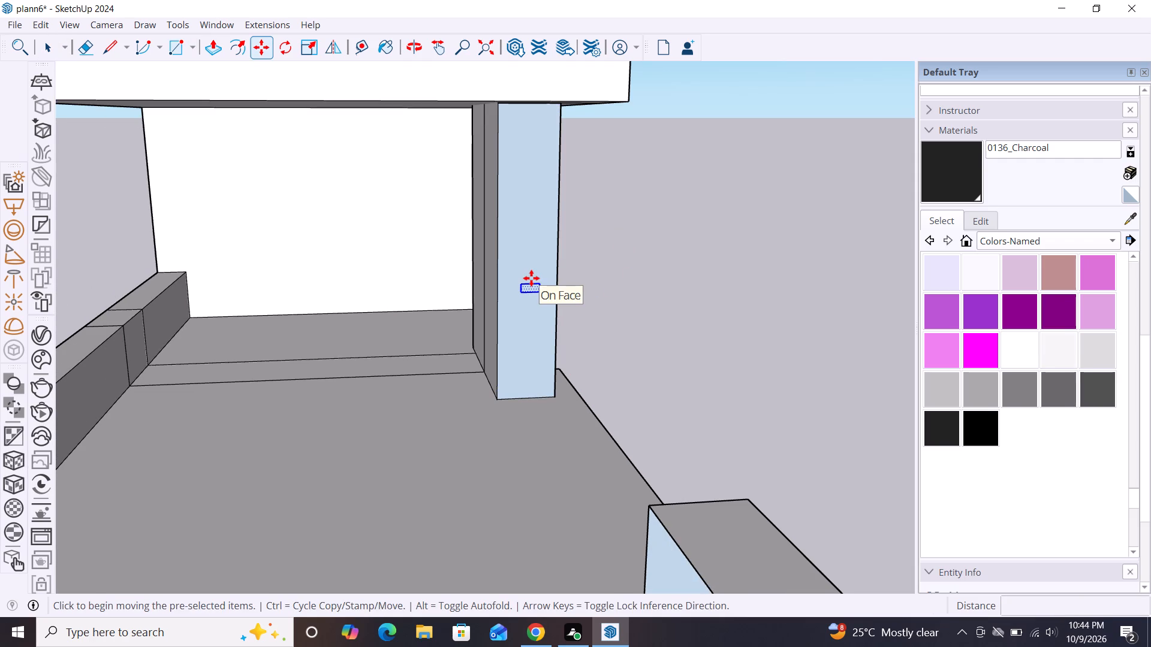
click(538, 295)
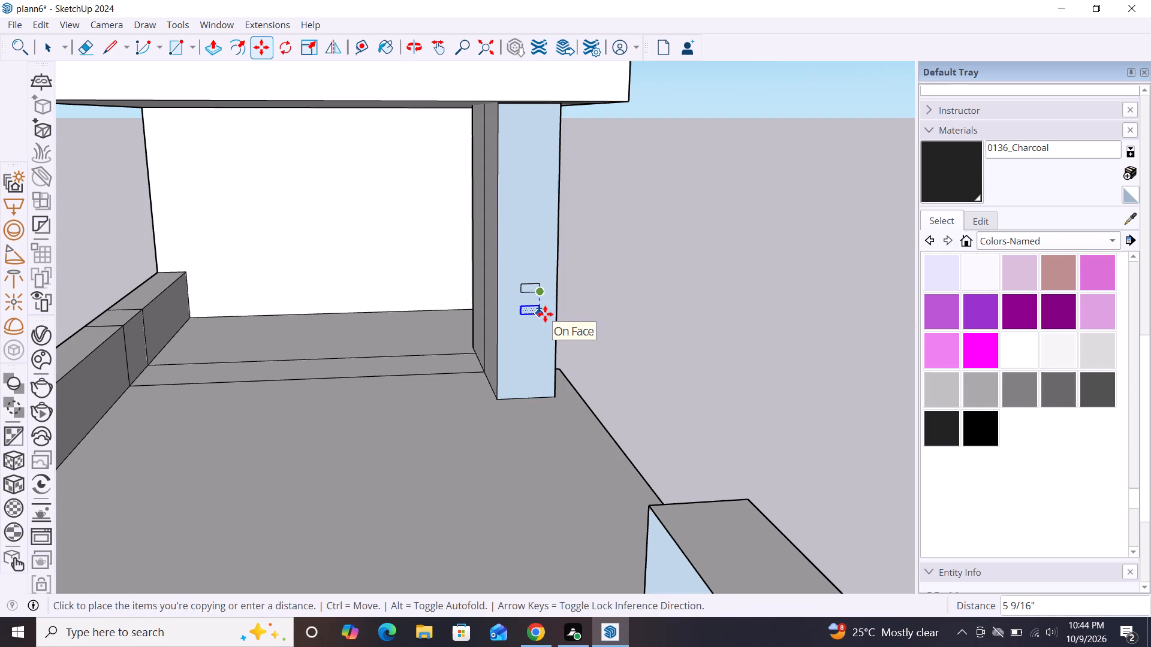
click(545, 314)
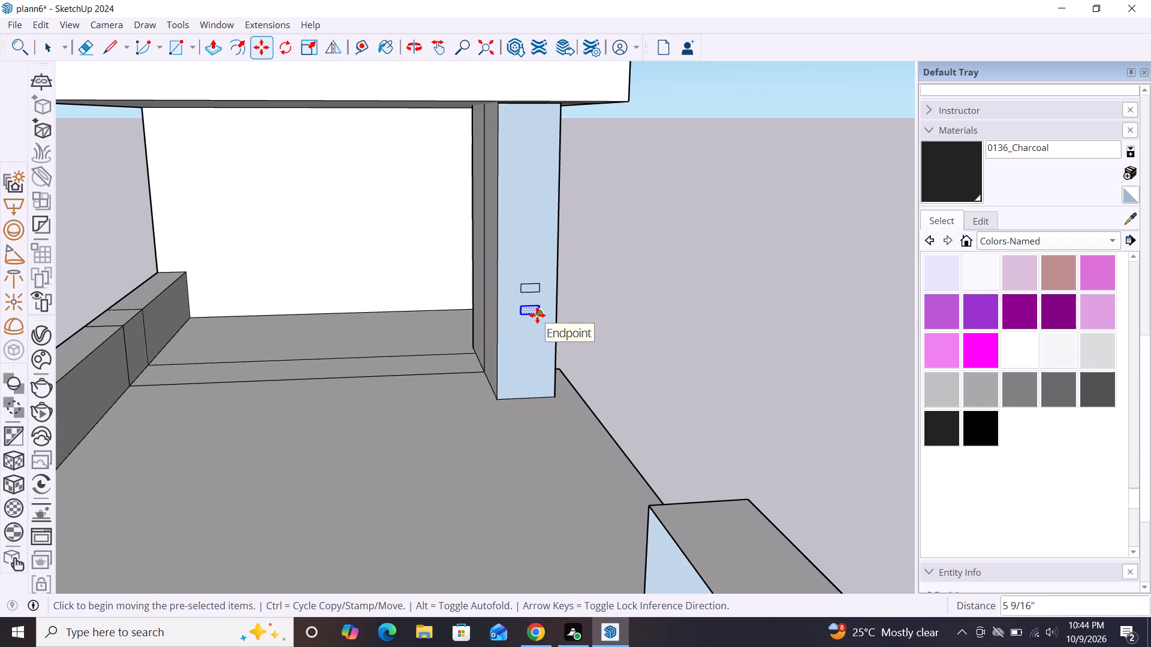
click(540, 320)
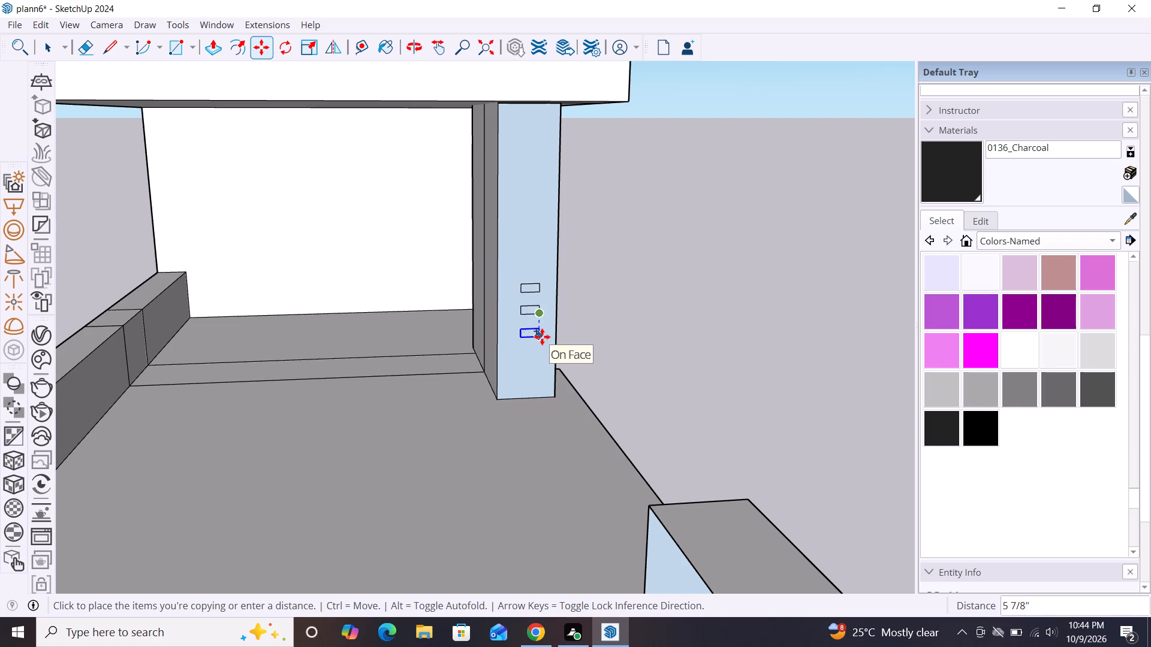
click(542, 337)
click(543, 343)
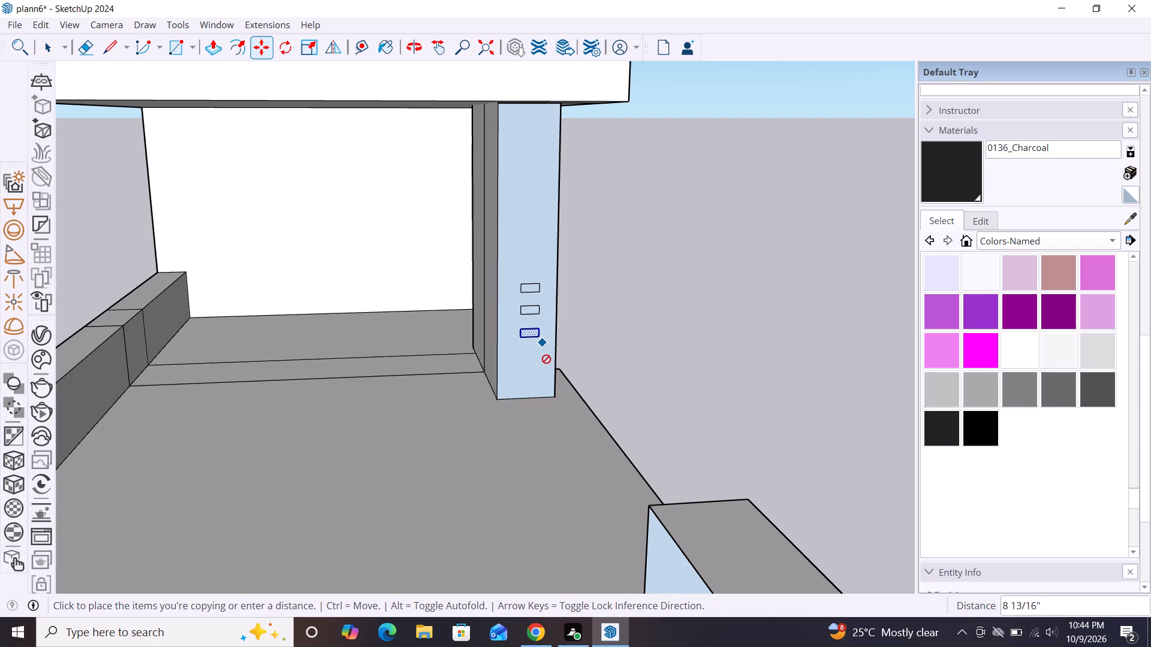
click(543, 364)
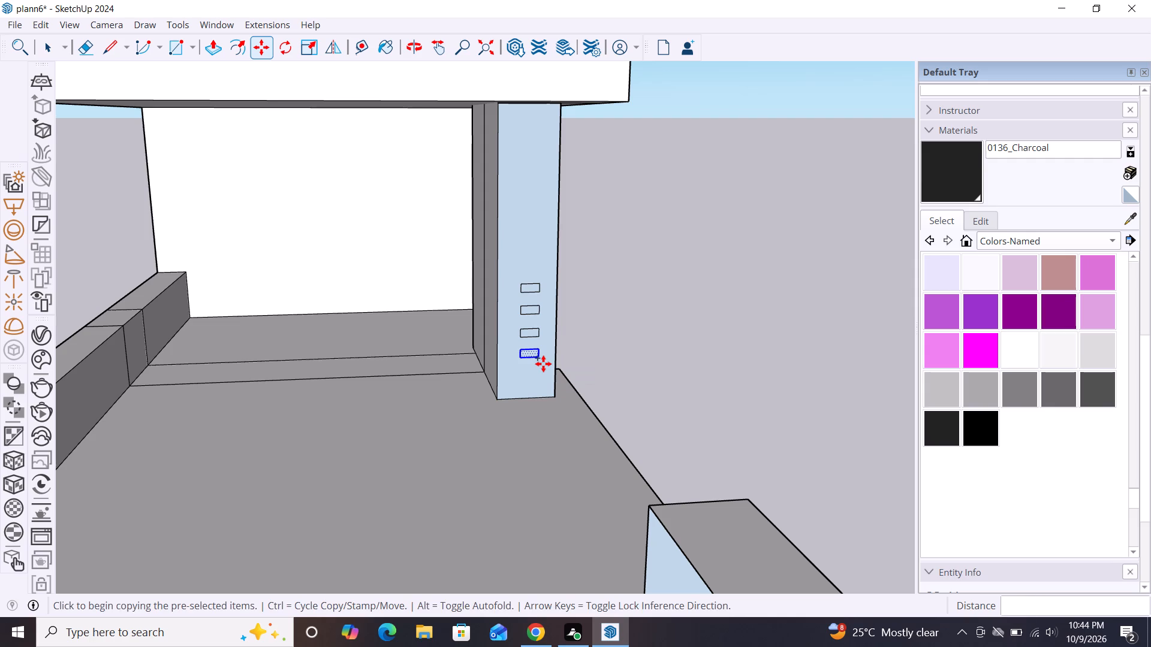
click(543, 360)
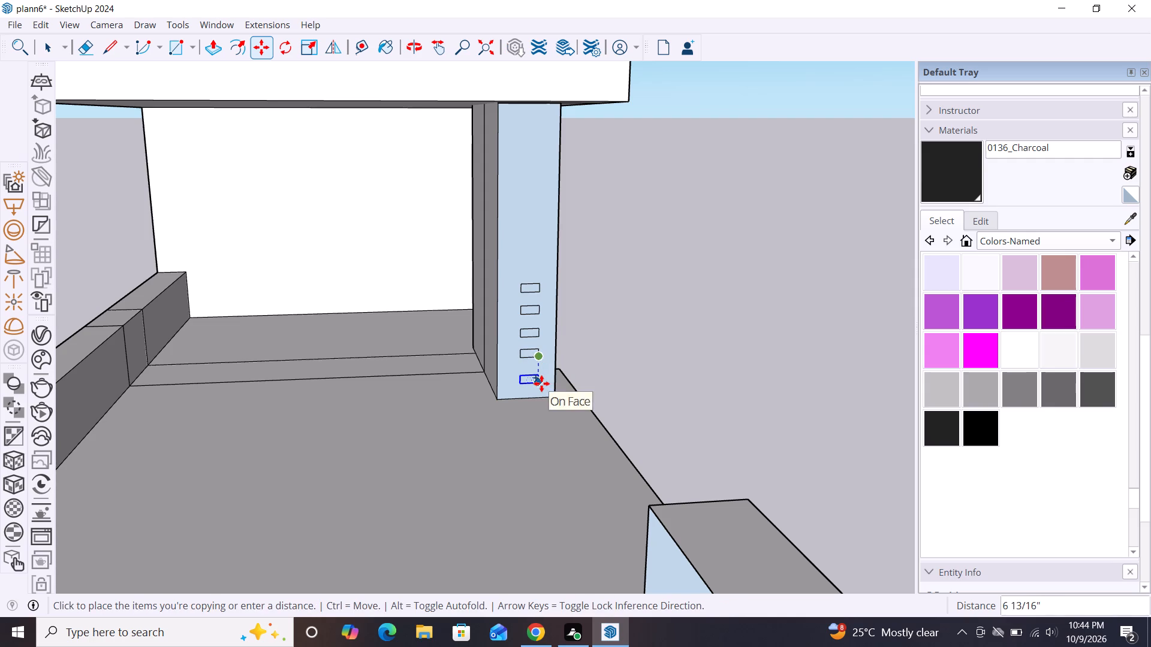
click(541, 383)
key(space)
Push/Pull the lowest small rectangle about 8' 5/8" from the pillar to the slotted parapet box as a horizontal bar.
scroll(593, 291, down, 1)
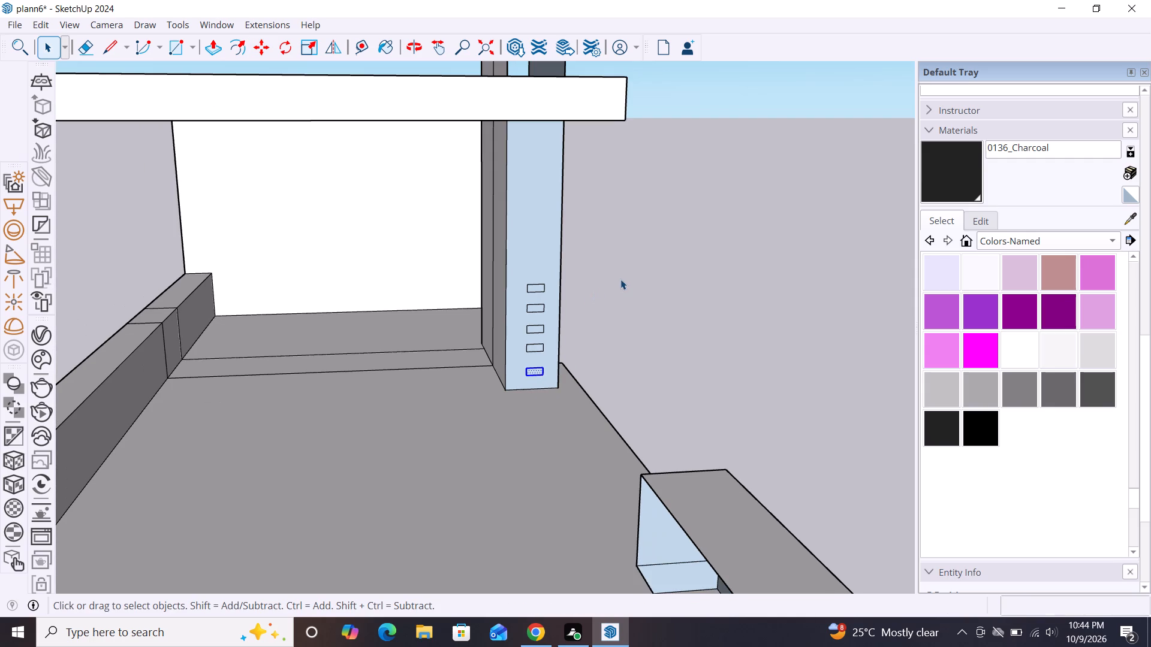
click(620, 279)
scroll(655, 215, down, 8)
scroll(742, 290, down, 5)
middle_drag(762, 467, 246, 413)
middle_drag(387, 364, 466, 368)
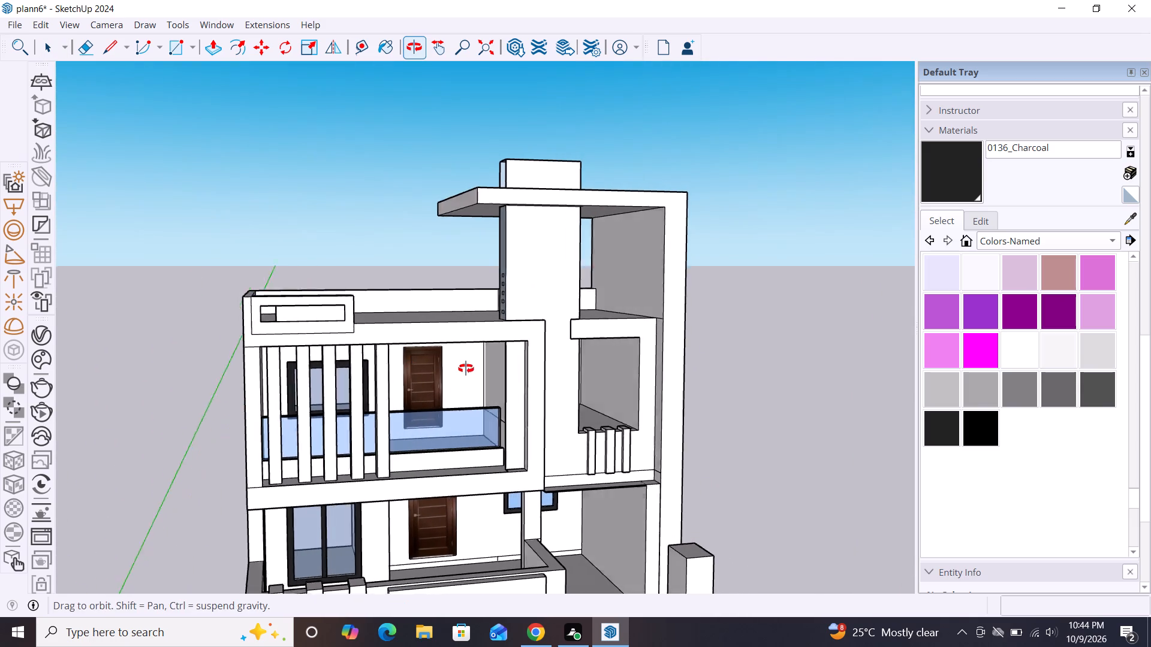
middle_drag(466, 368, 541, 374)
scroll(509, 293, up, 5)
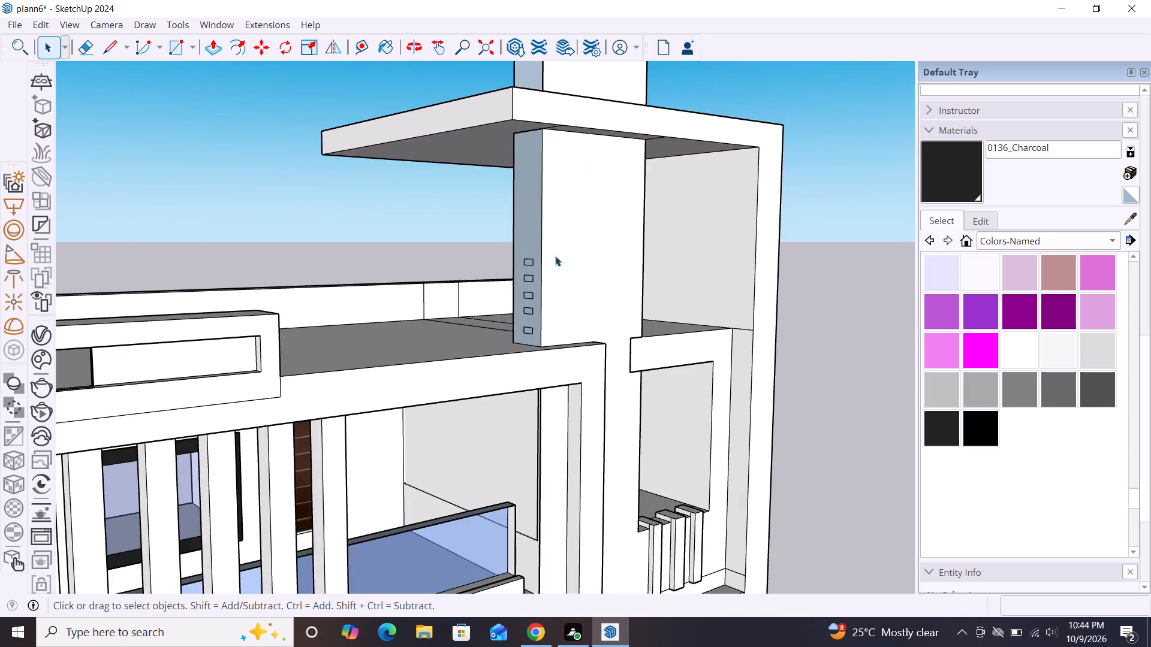
scroll(582, 250, down, 5)
middle_drag(674, 351, 568, 384)
scroll(520, 322, up, 4)
scroll(567, 292, up, 2)
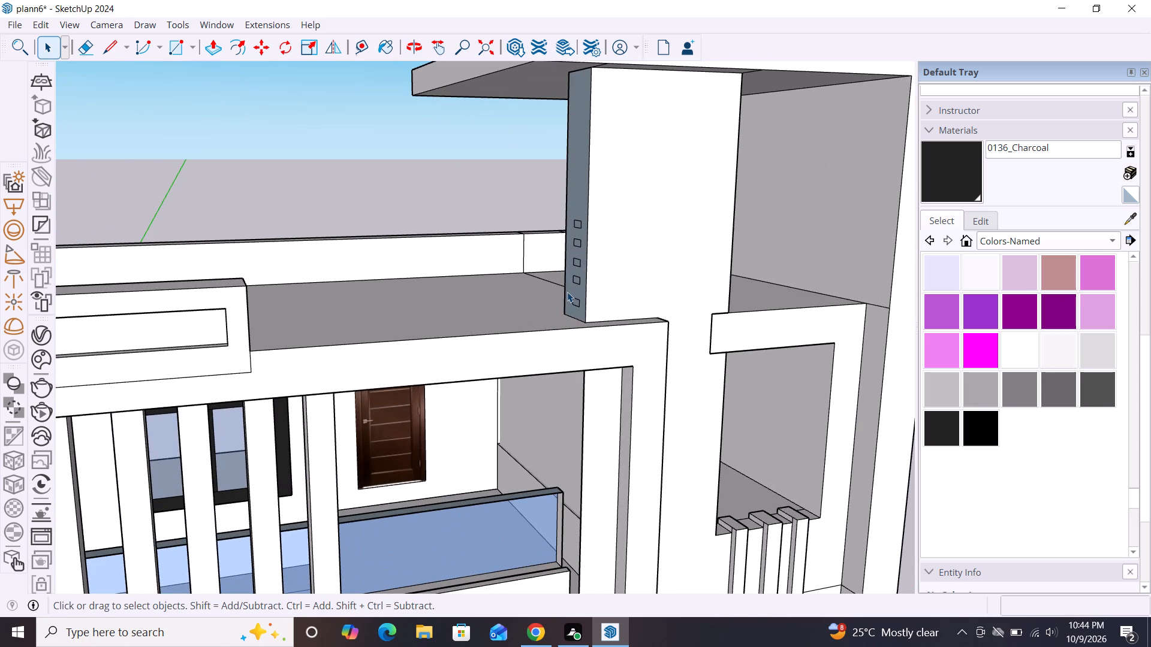
key(p)
click(574, 301)
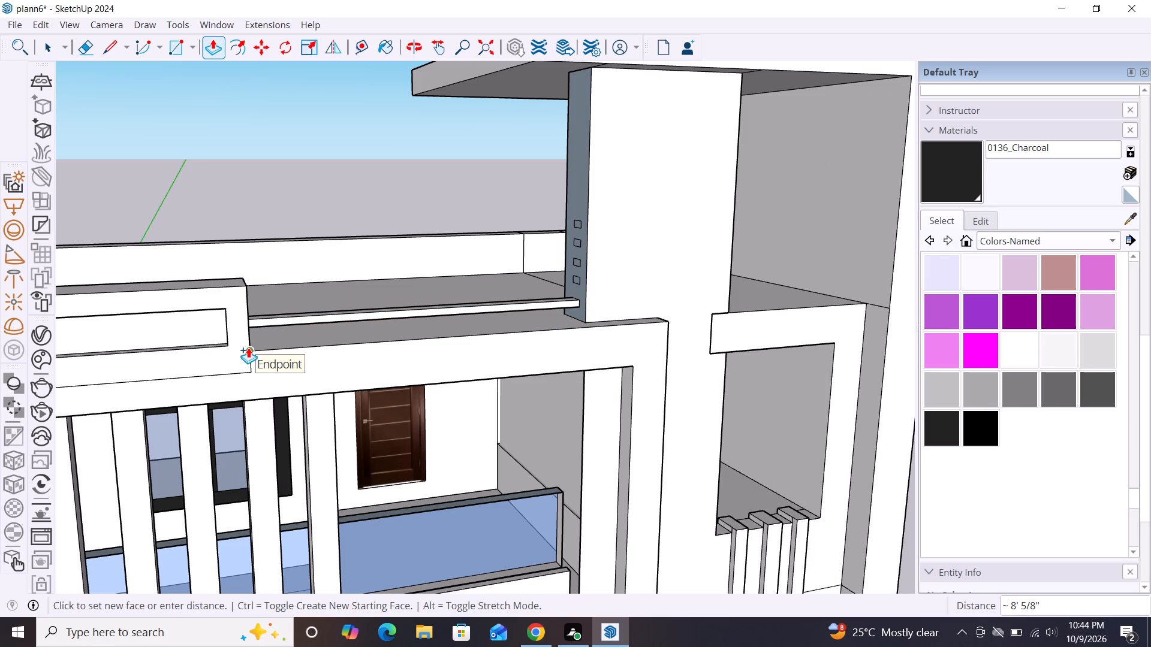
double_click(248, 347)
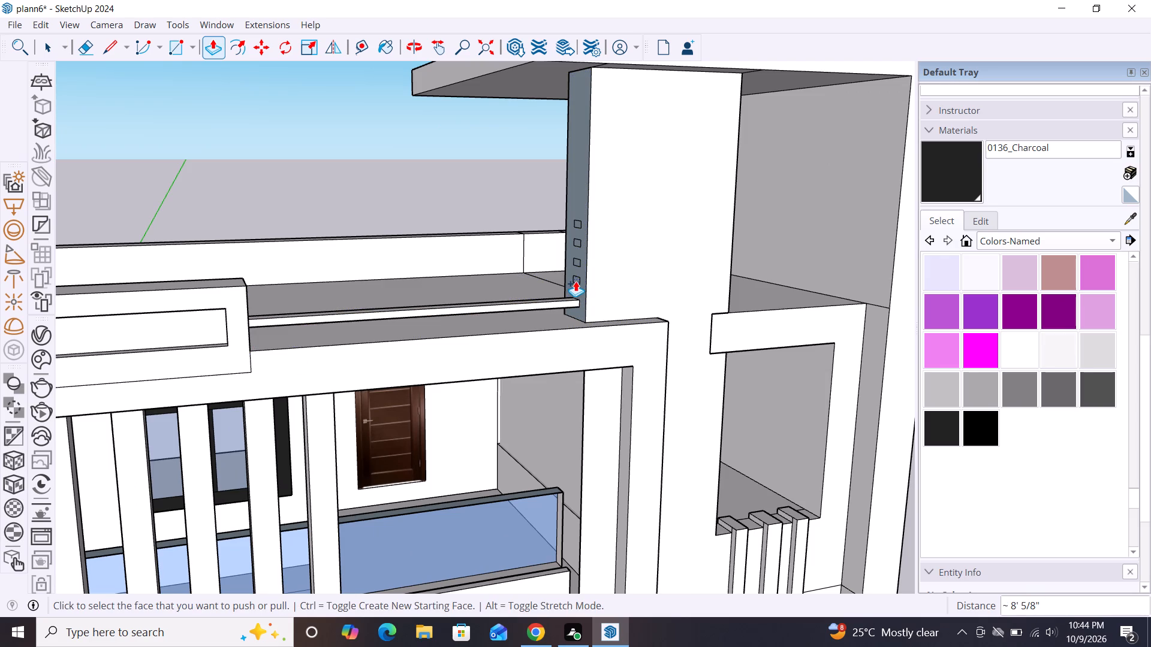
Extrude the next two small rectangles above the first bar about 8' 5/8" to the slotted parapet box.
double_click(575, 283)
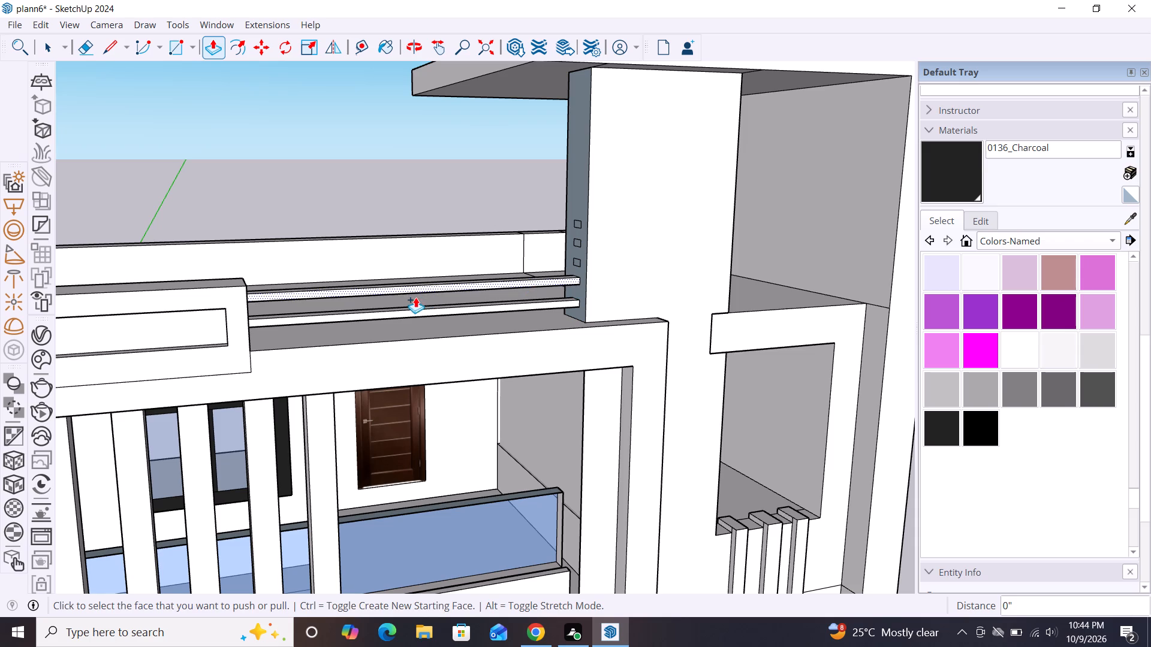
click(575, 262)
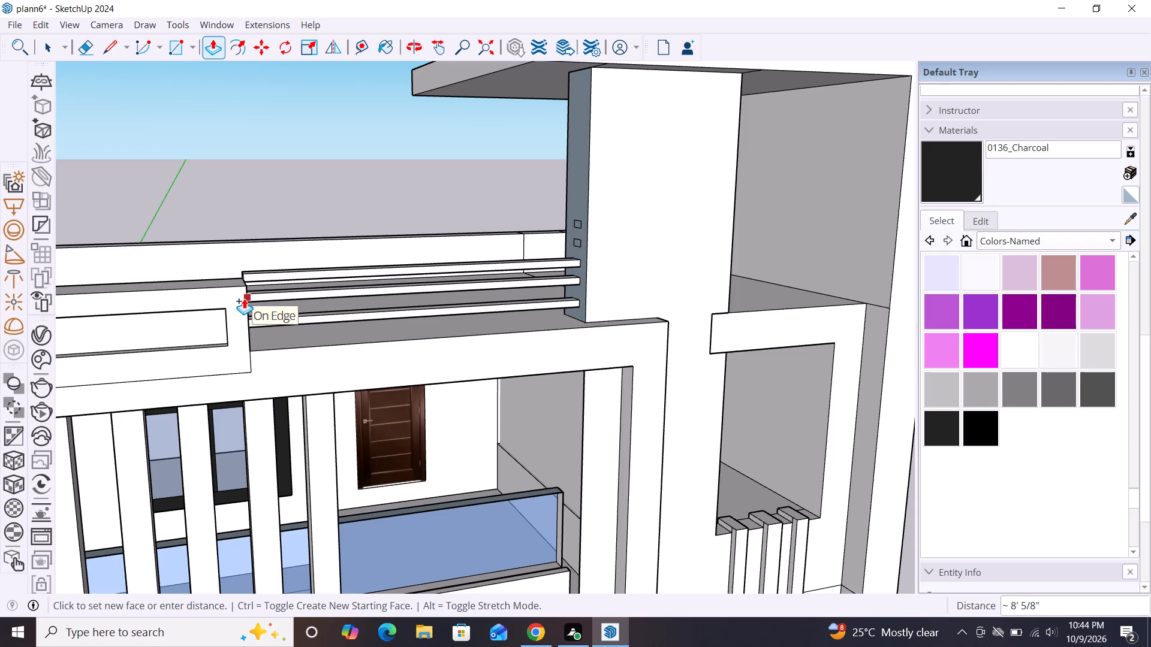
click(244, 298)
key(space)
Examine the three horizontal bars between the pillar and the slotted parapet box from the front and from the roof side.
scroll(502, 214, down, 3)
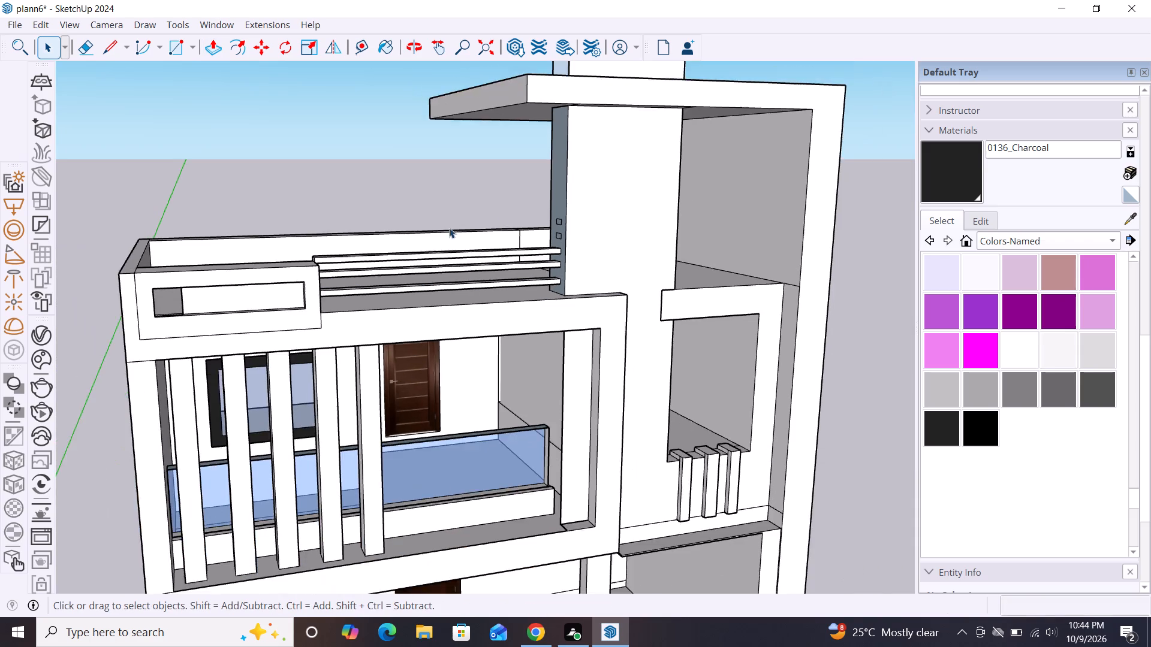
scroll(446, 228, down, 2)
middle_drag(613, 291, 482, 295)
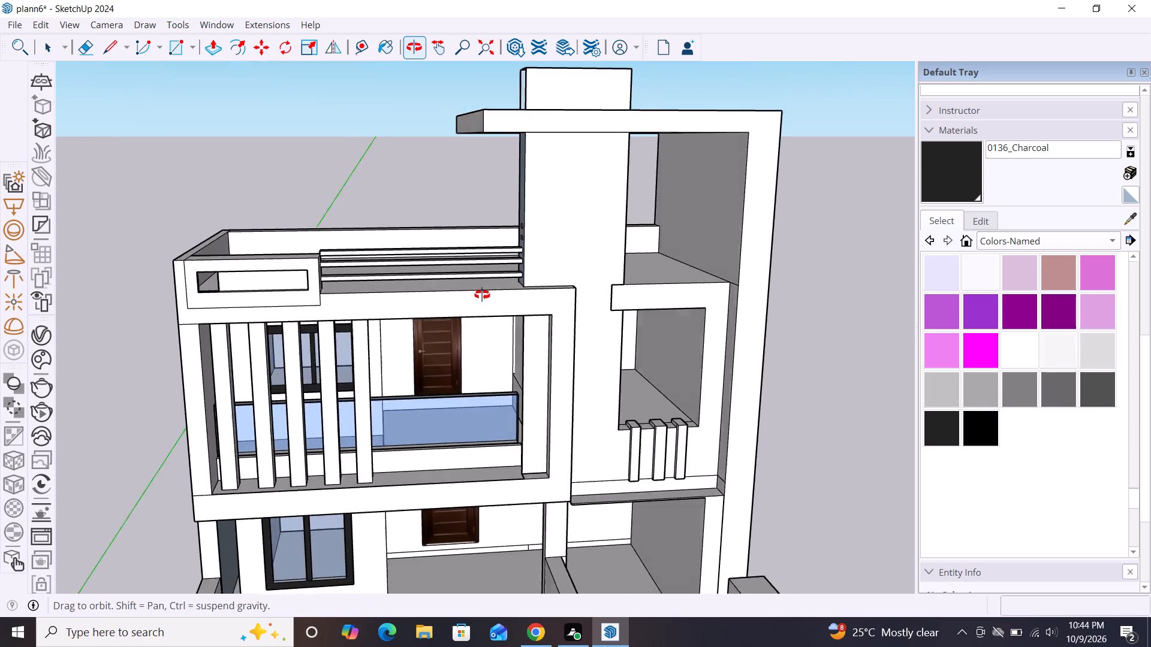
middle_drag(482, 295, 473, 261)
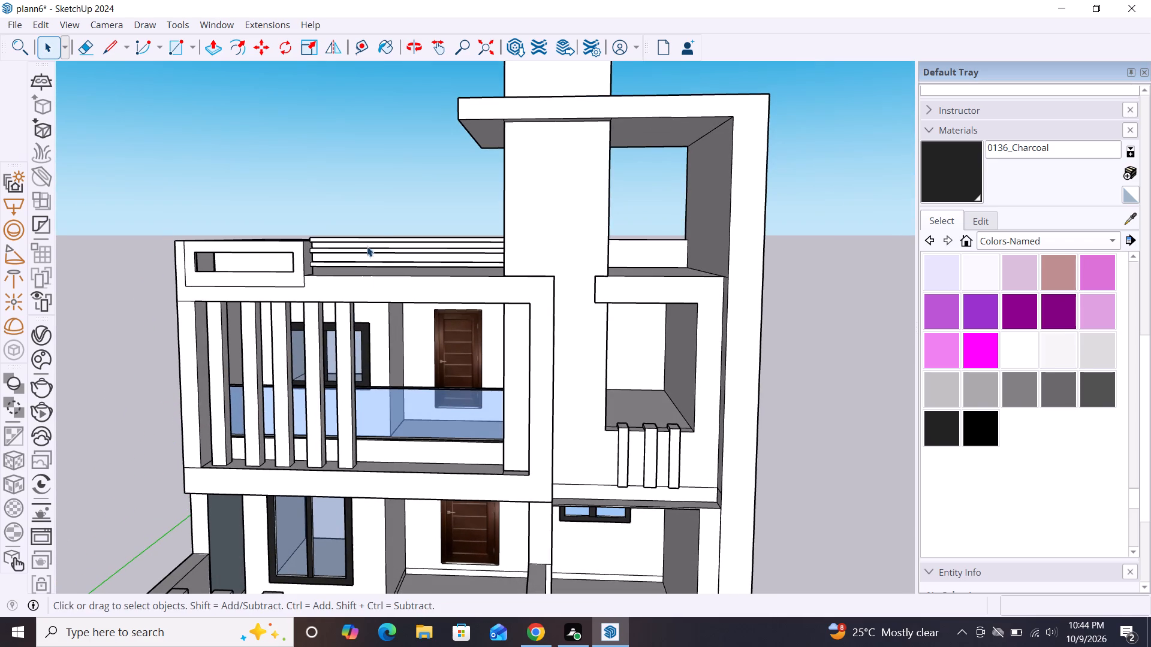
scroll(378, 228, up, 9)
scroll(308, 232, down, 2)
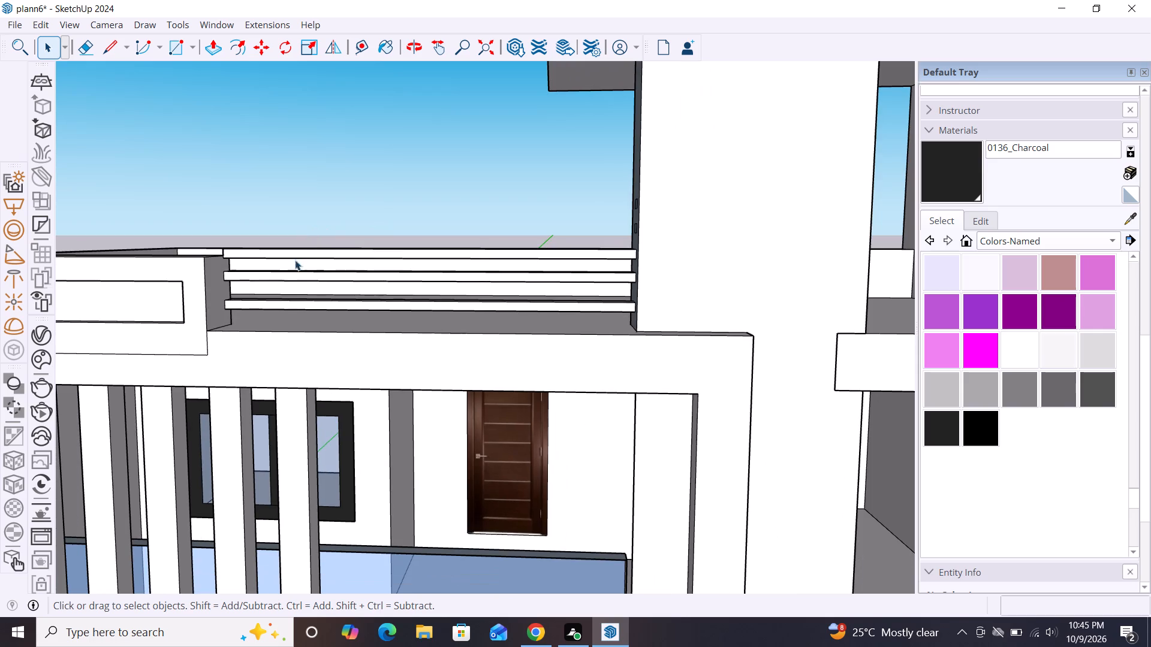
scroll(279, 310, down, 2)
middle_drag(140, 384, 561, 456)
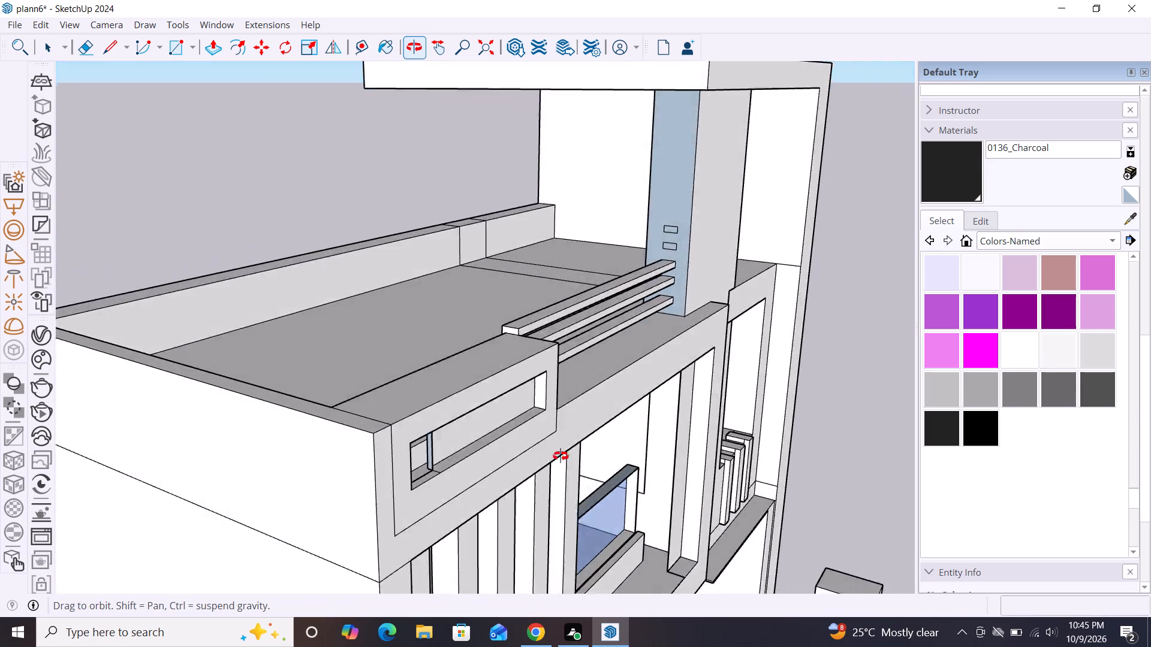
middle_drag(561, 456, 700, 455)
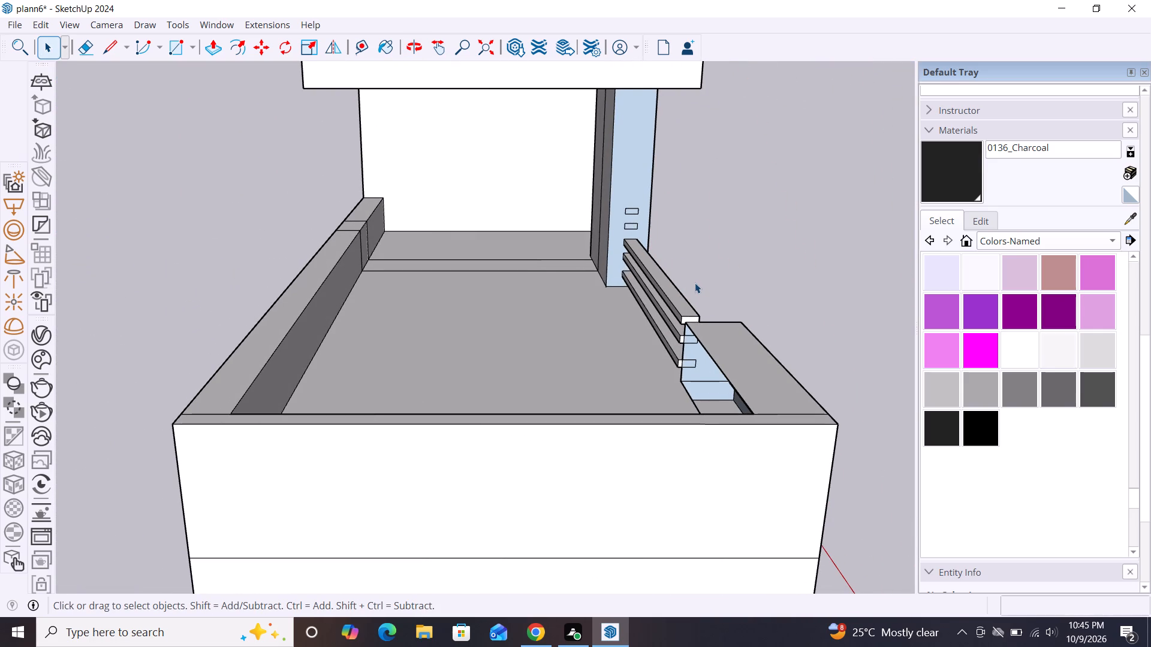
scroll(760, 369, down, 1)
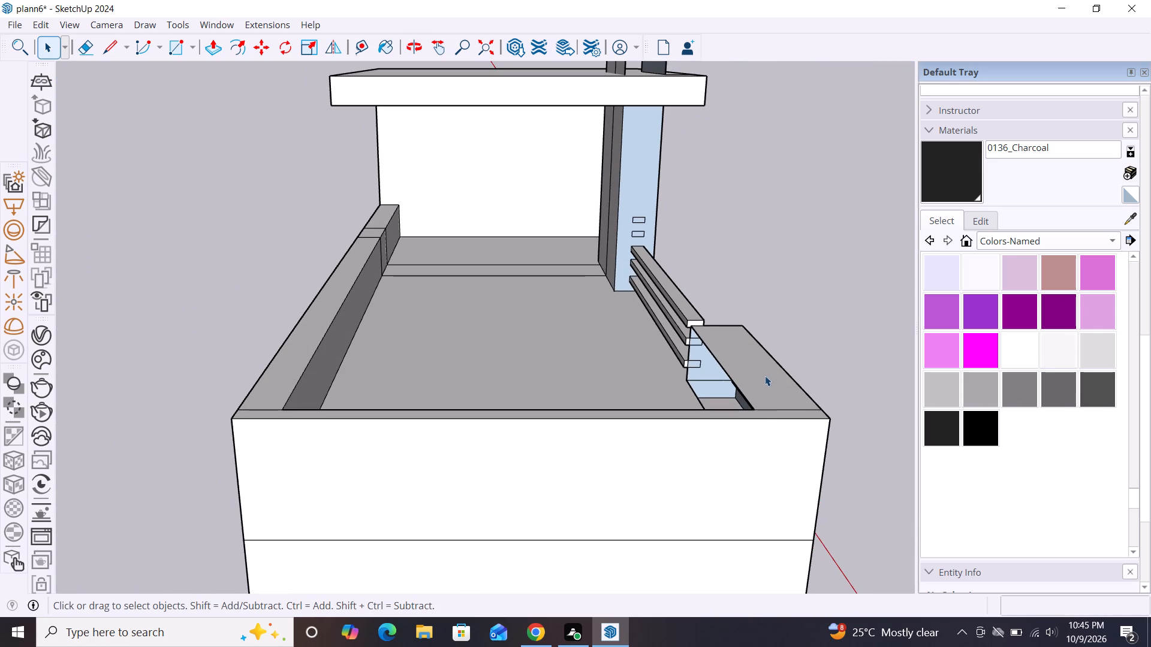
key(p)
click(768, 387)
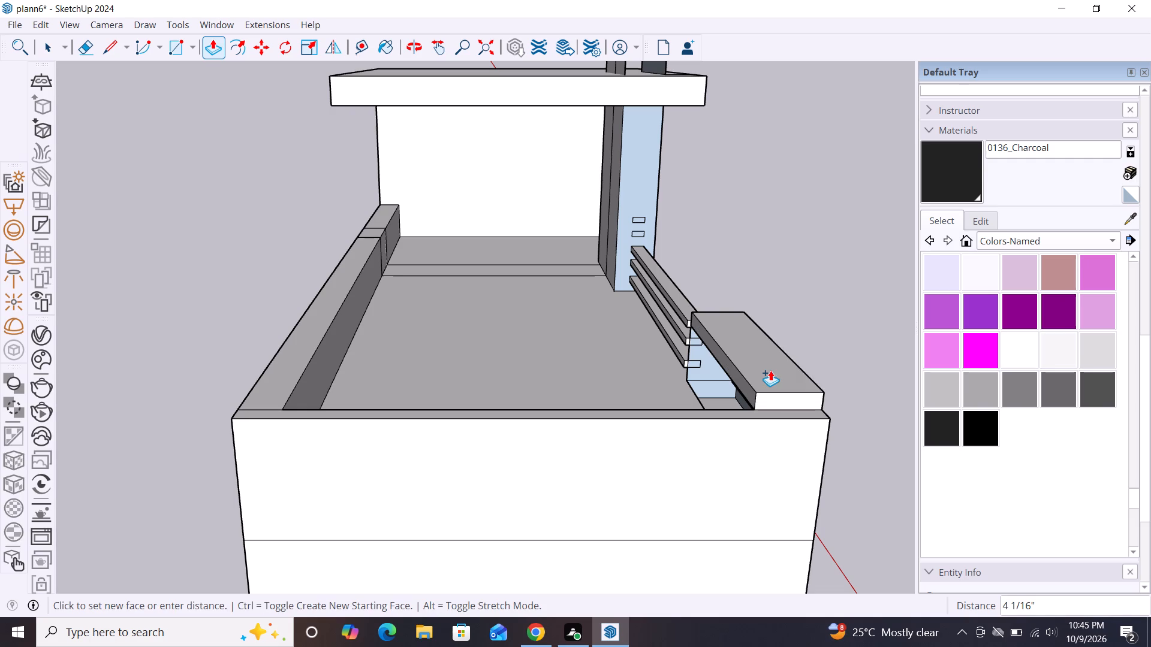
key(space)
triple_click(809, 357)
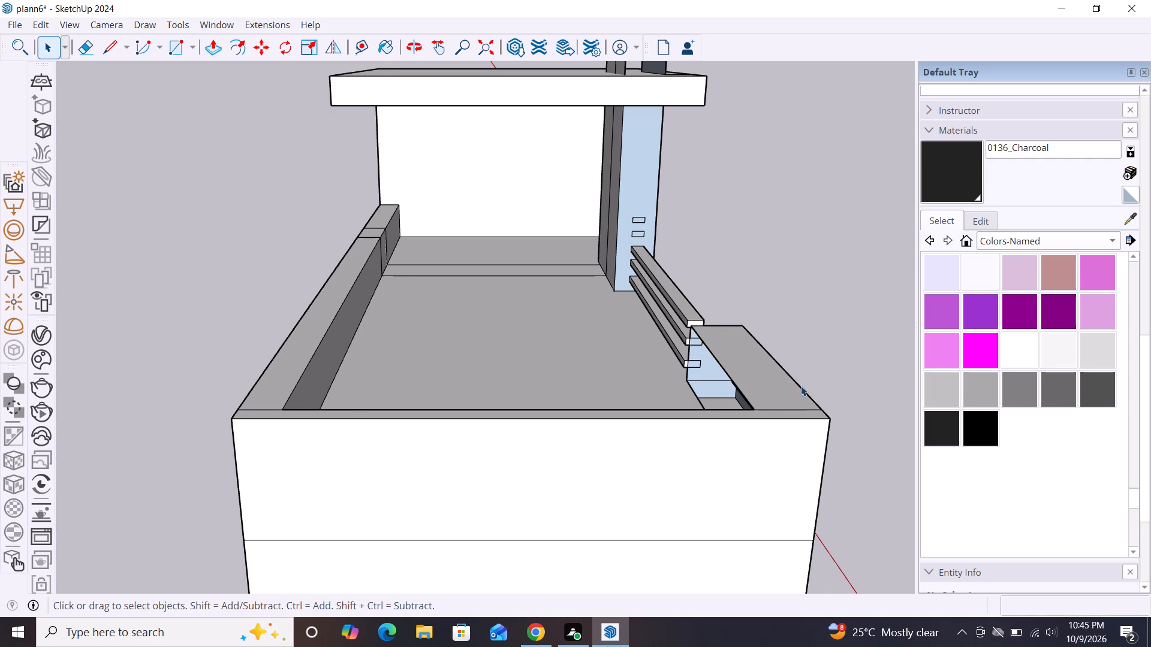
Raise the top of the slotted parapet box with two Push/Pulls of about 1 5/8" and 6 1/8".
scroll(790, 407, down, 1)
middle_drag(788, 427, 362, 385)
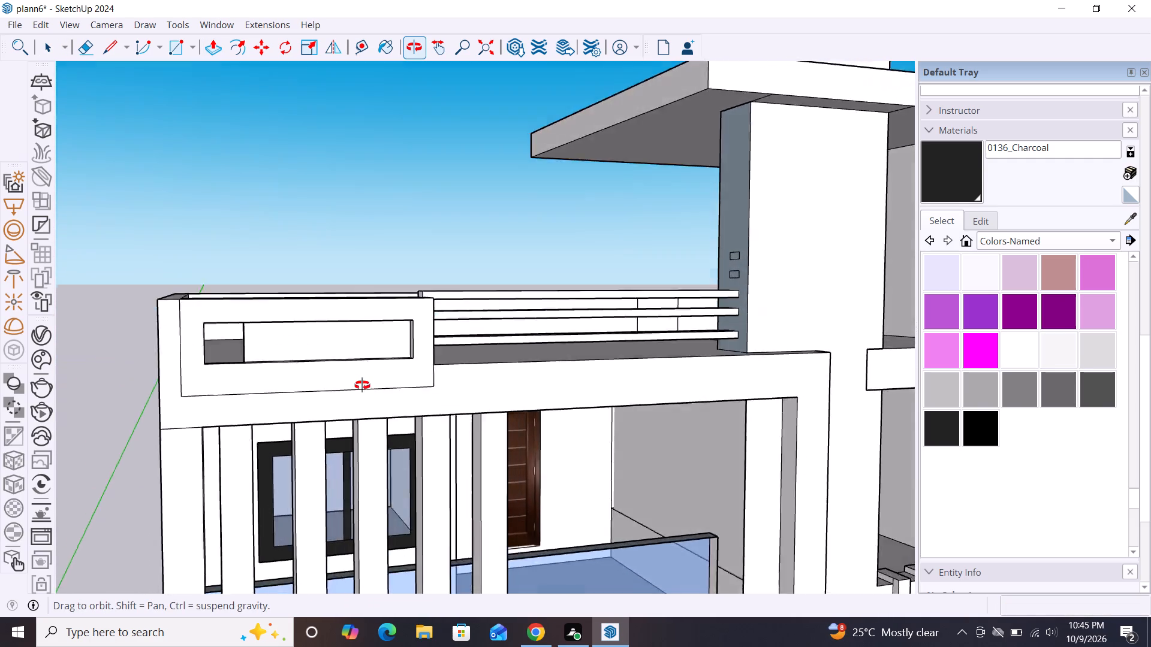
middle_drag(362, 385, 368, 437)
key(p)
click(369, 385)
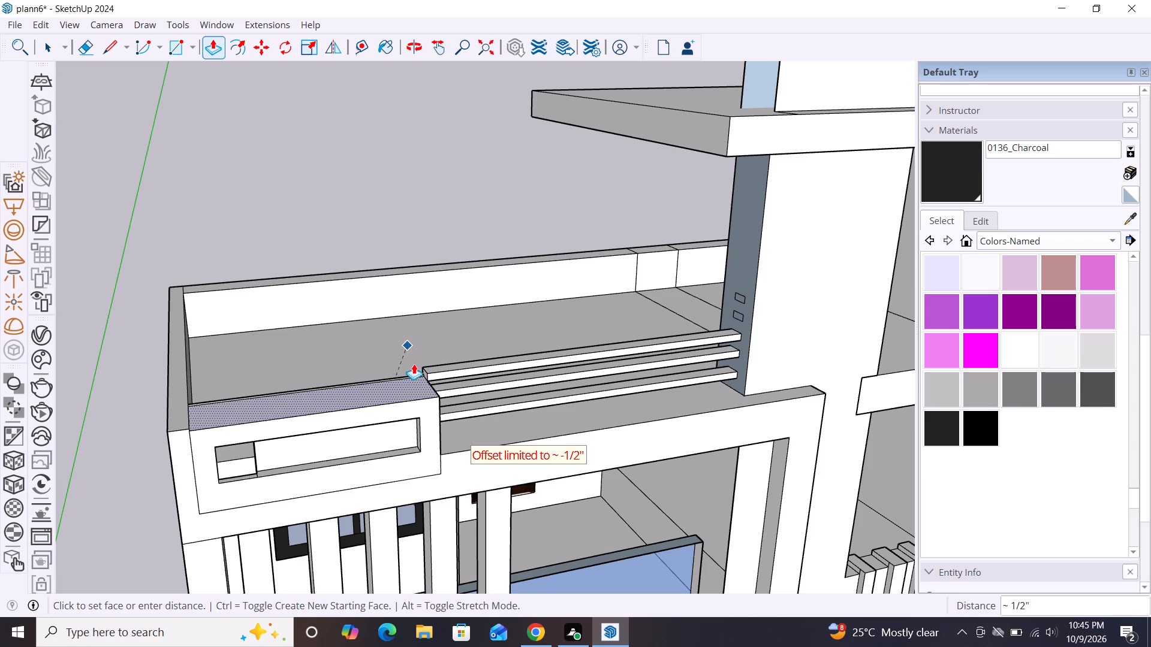
click(457, 362)
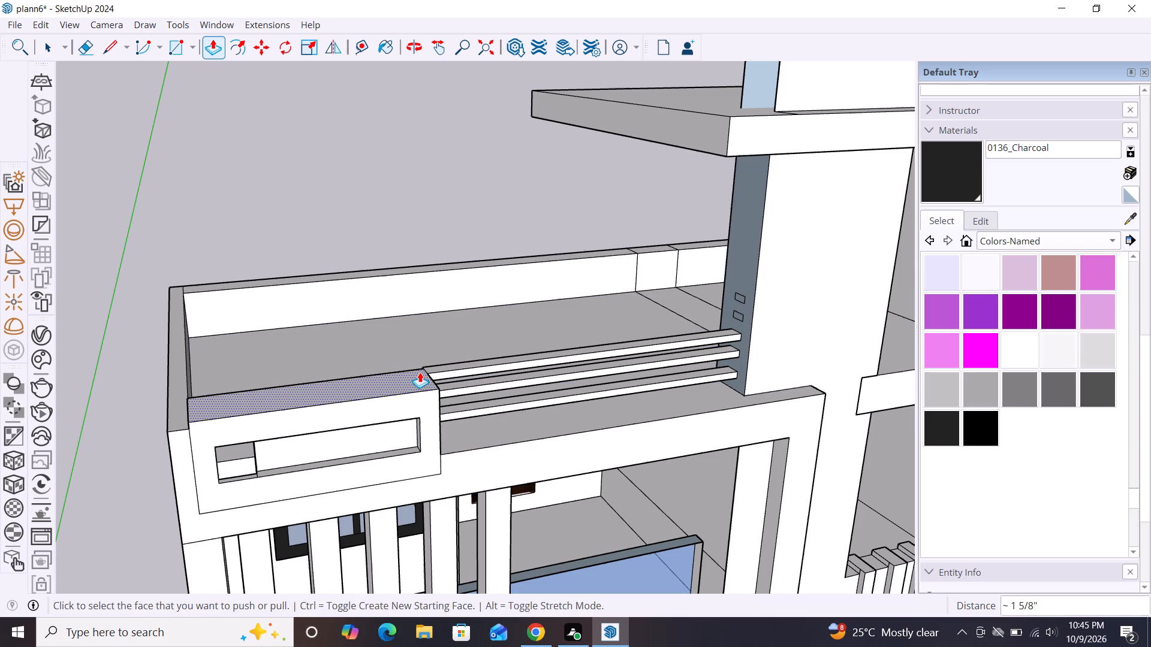
click(408, 378)
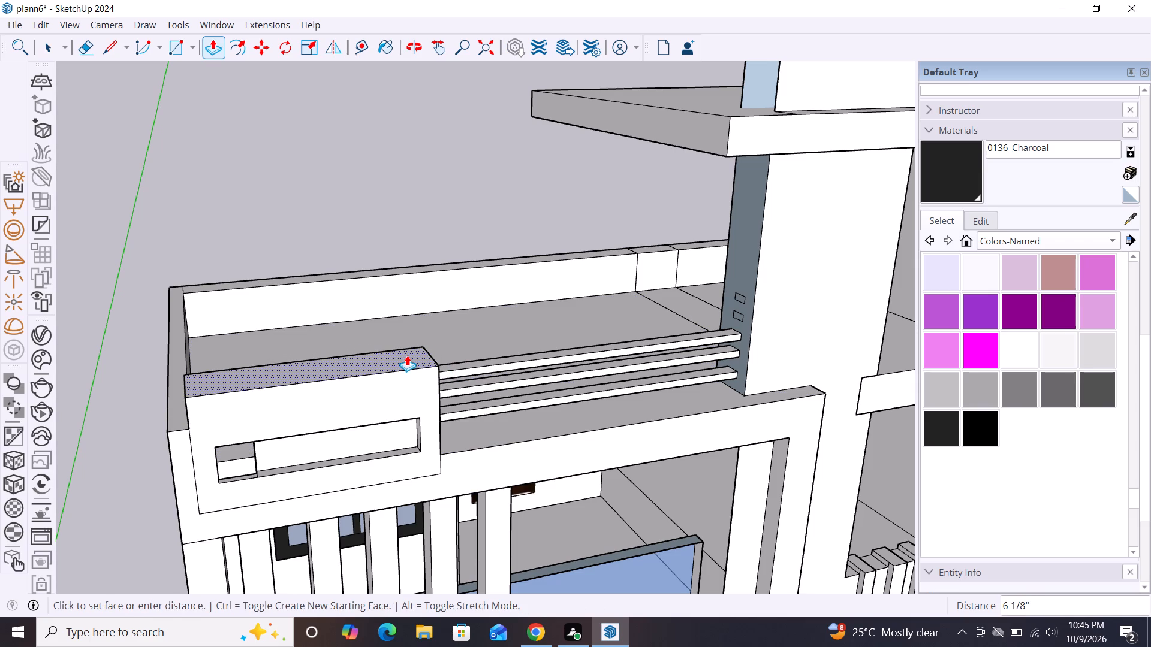
click(407, 355)
key(space)
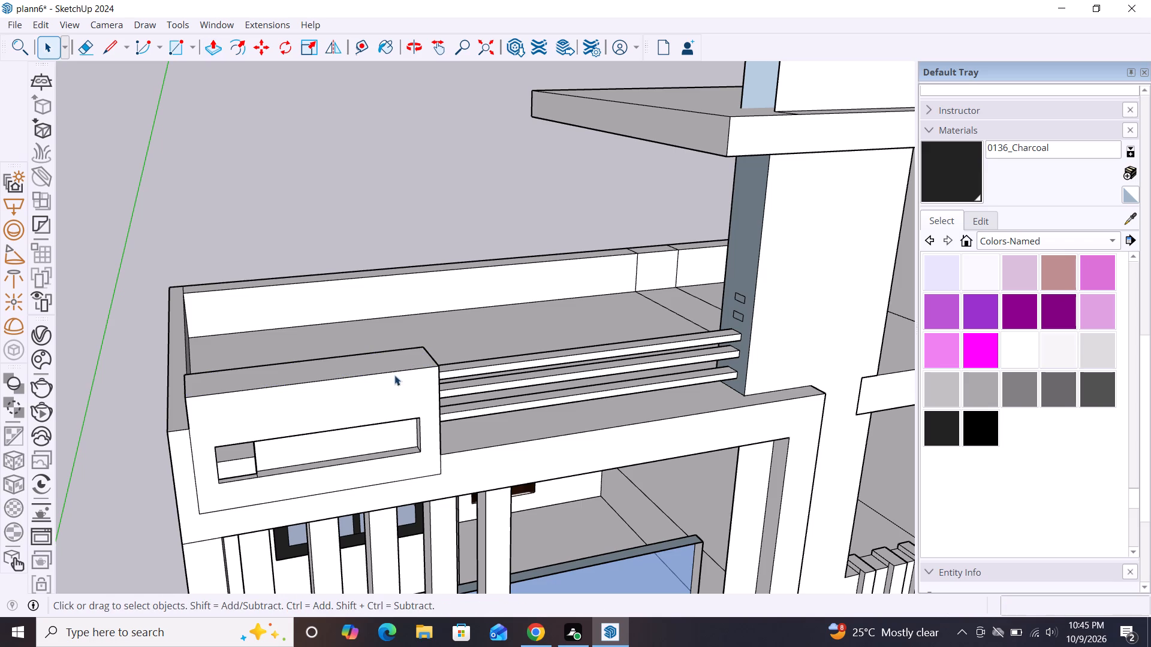
Push/Pull the fourth small rectangle up the pillar about 9' 6 1/16" to the slotted parapet box as a horizontal bar.
scroll(289, 415, down, 4)
middle_drag(427, 377, 414, 243)
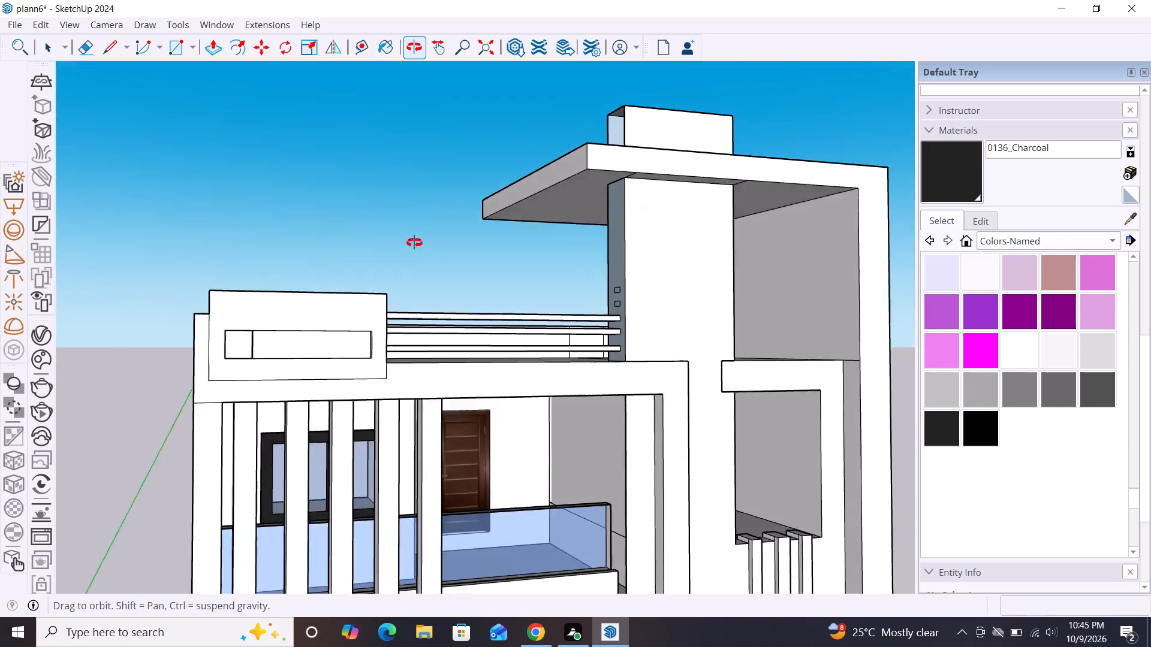
middle_drag(414, 243, 797, 418)
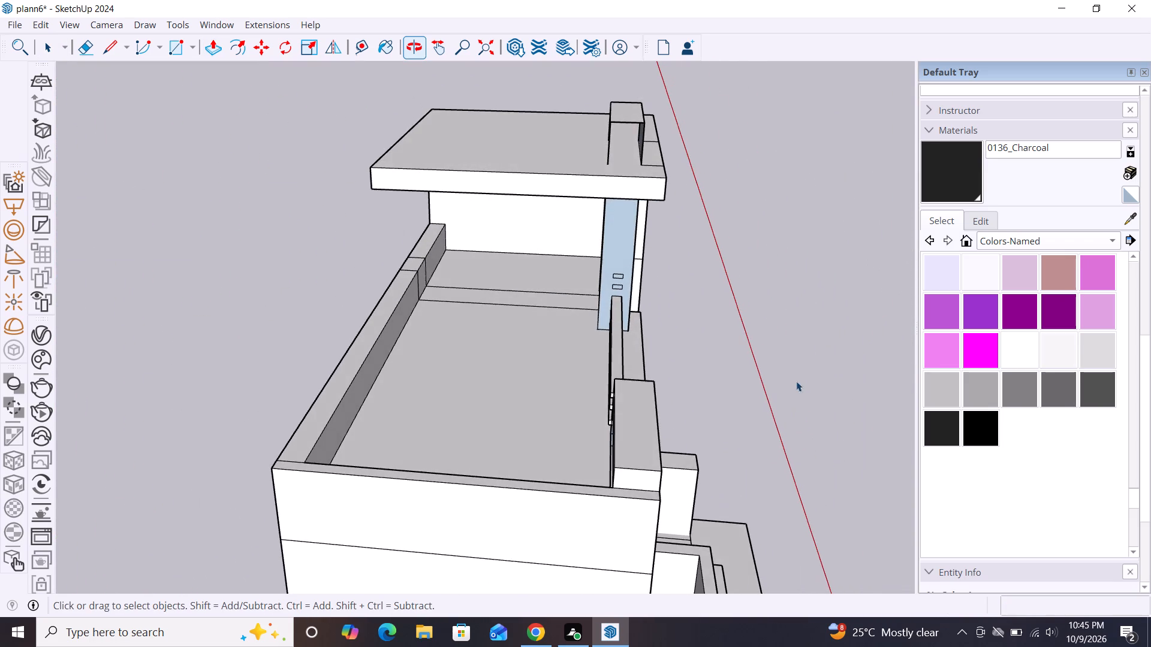
scroll(670, 304, up, 4)
key(p)
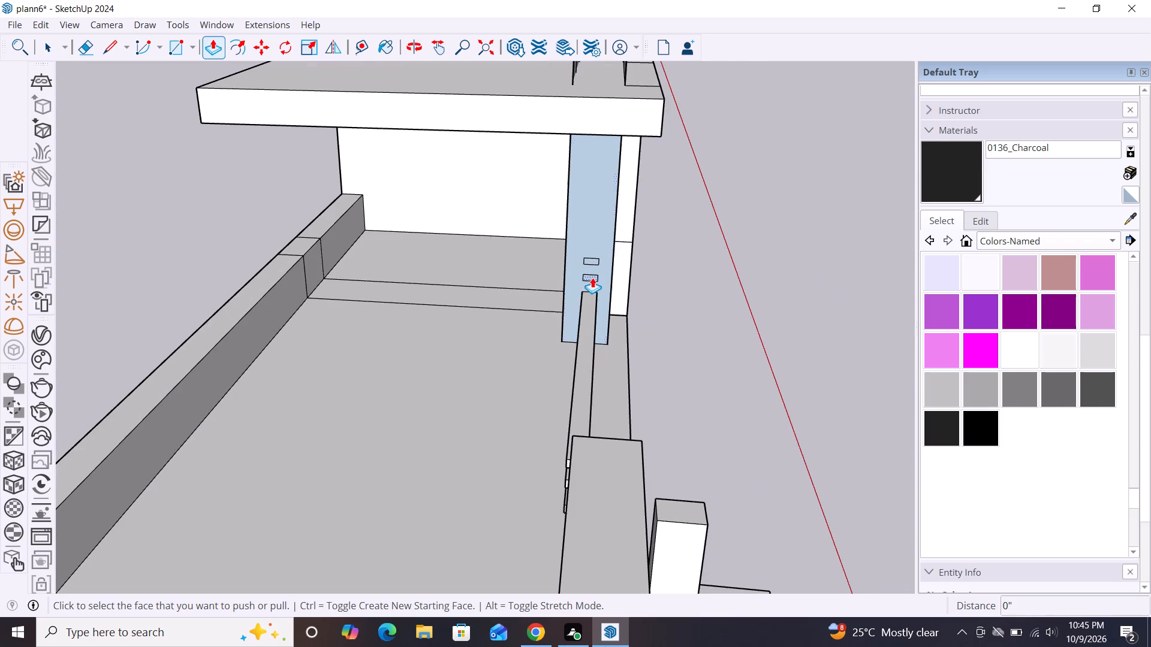
click(592, 279)
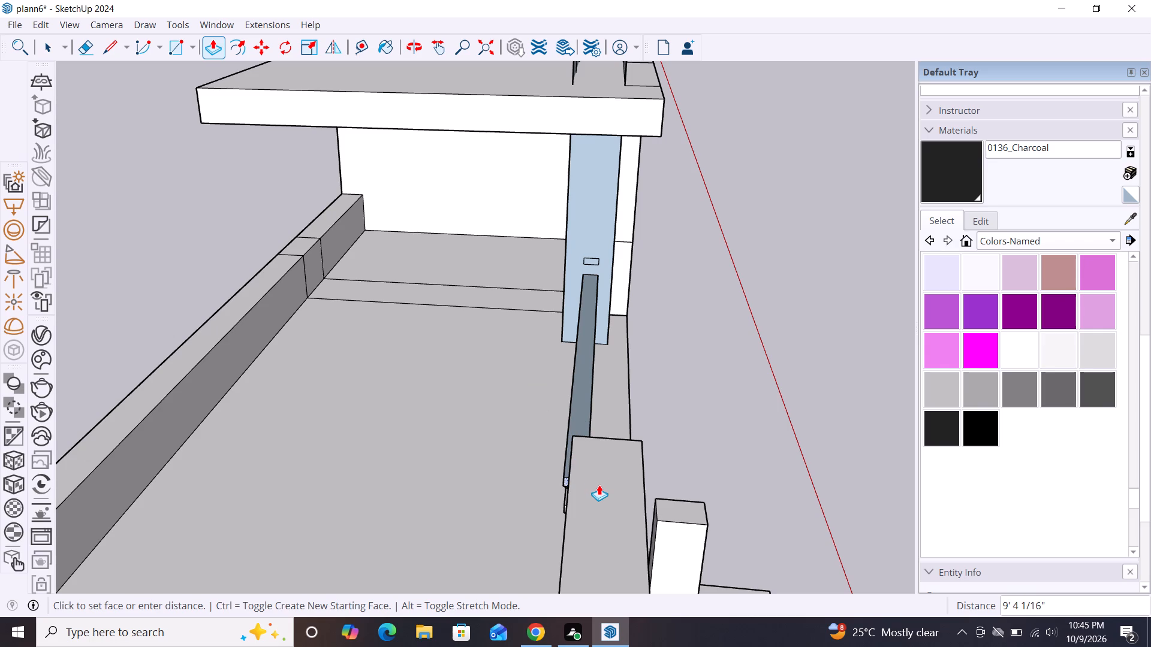
click(599, 491)
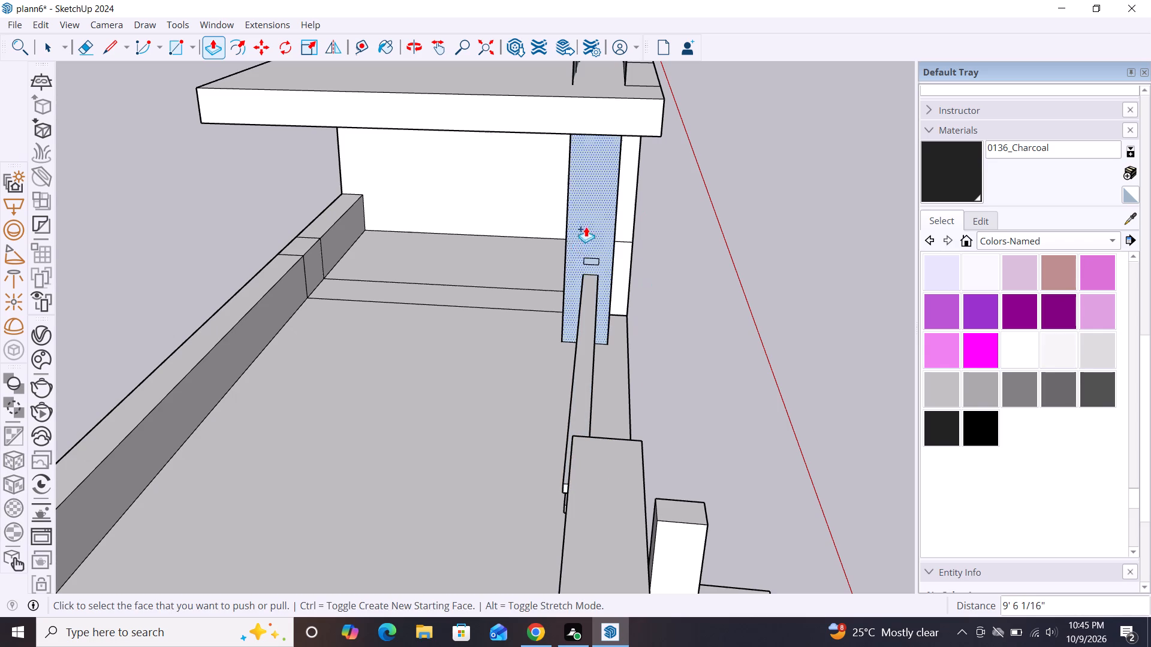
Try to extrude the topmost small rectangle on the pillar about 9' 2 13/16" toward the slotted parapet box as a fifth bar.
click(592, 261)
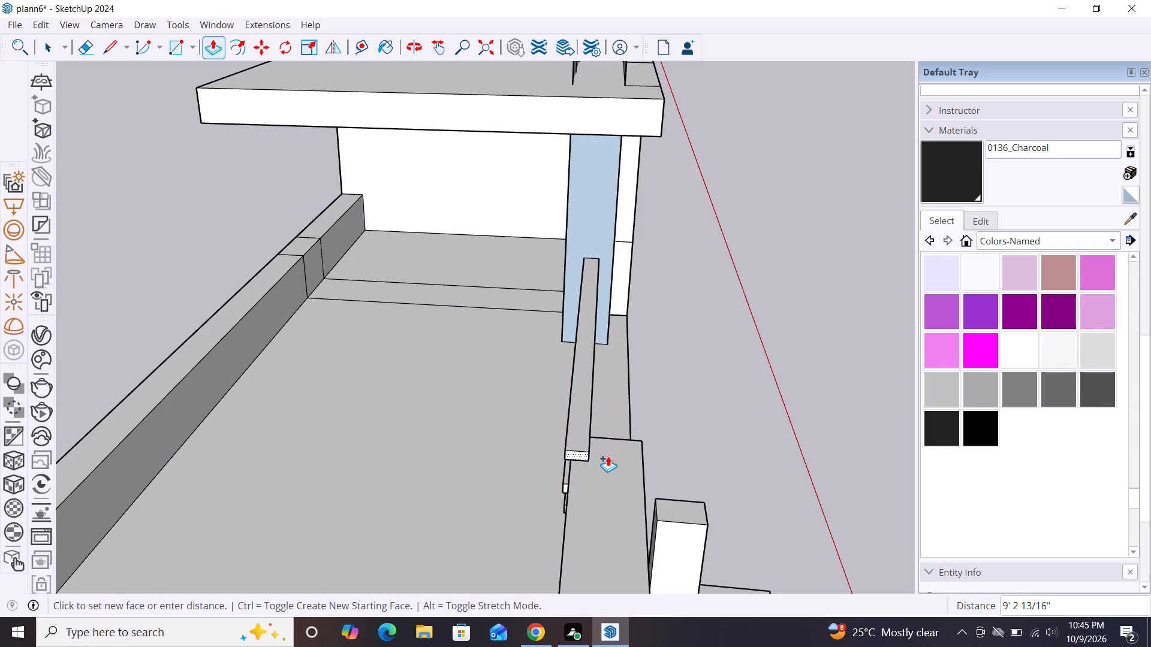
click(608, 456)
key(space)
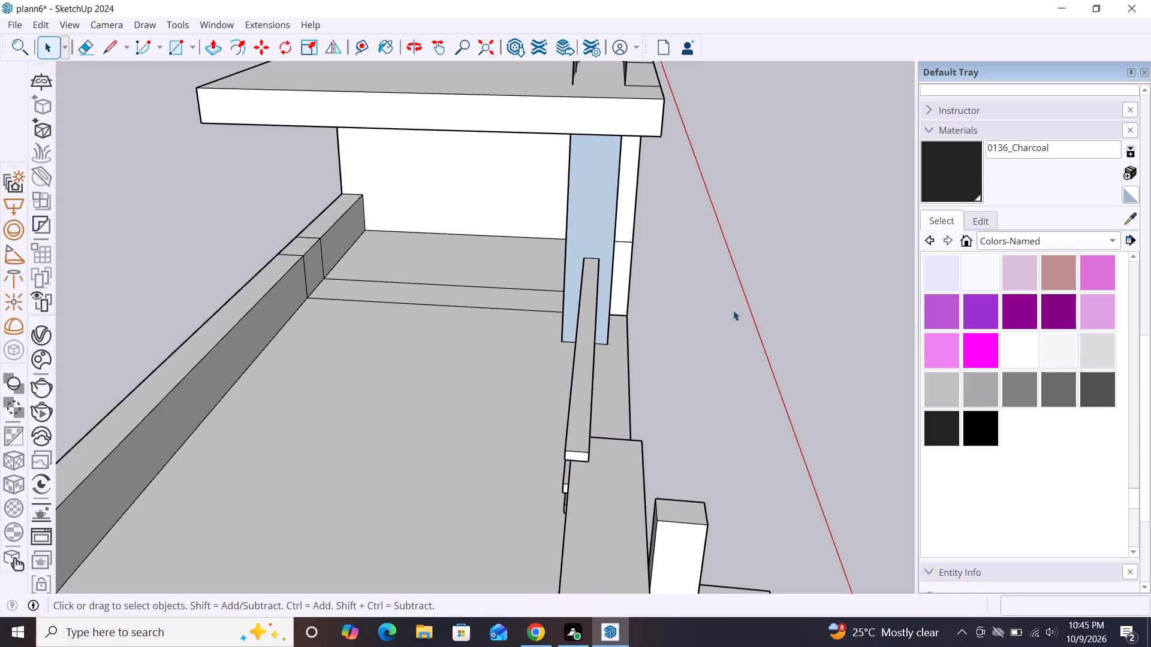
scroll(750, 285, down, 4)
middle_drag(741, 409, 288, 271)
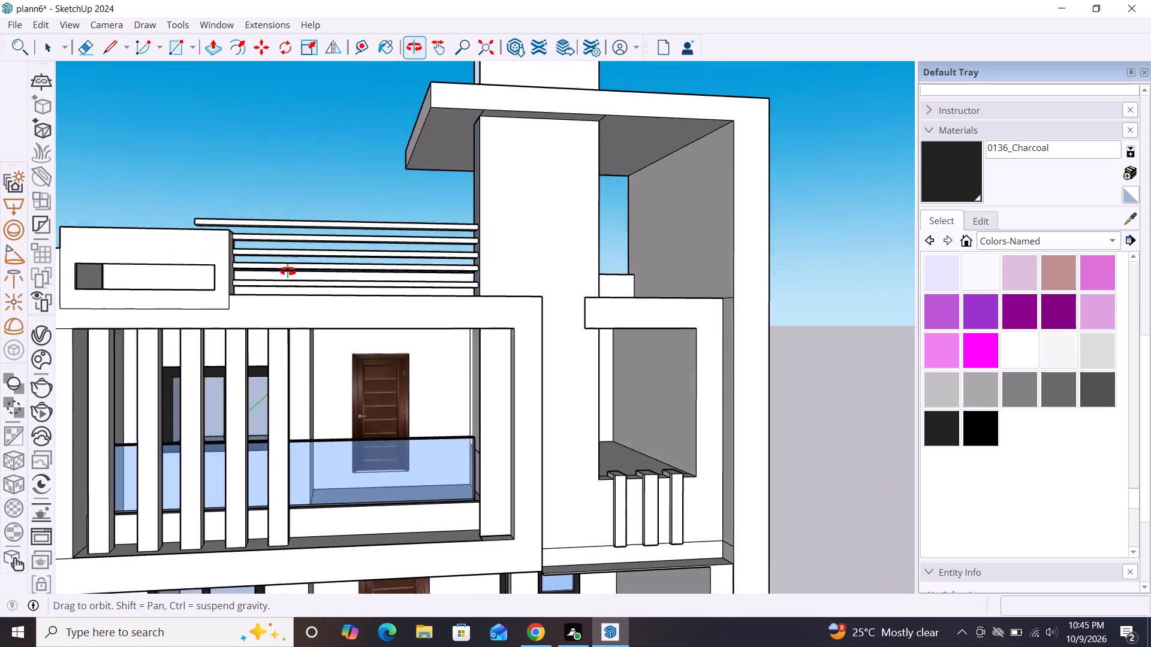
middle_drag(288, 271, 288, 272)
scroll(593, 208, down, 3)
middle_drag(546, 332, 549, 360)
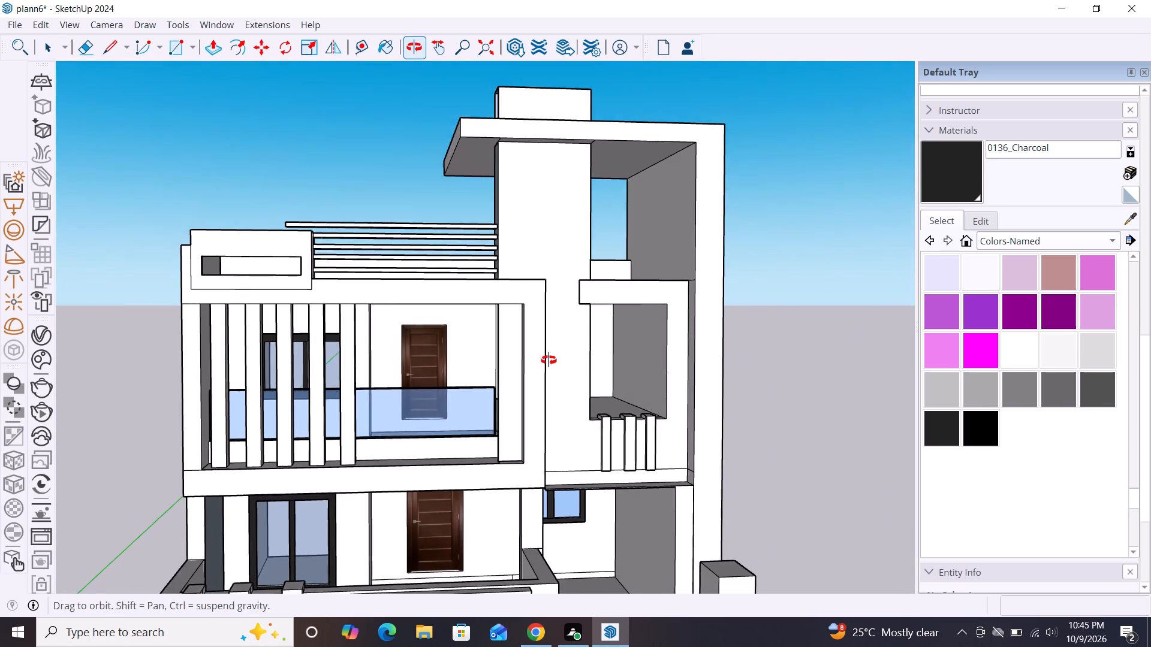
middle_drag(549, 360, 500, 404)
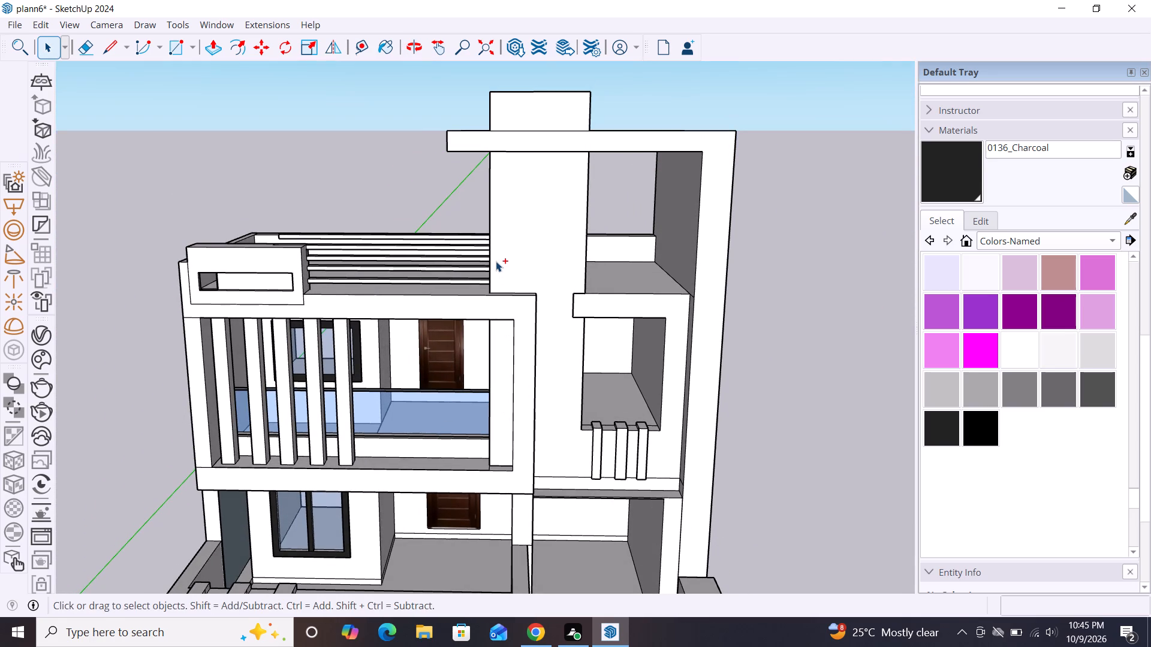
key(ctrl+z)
Draw a vertical rectangle about 2 1/8" by 1' 8 1/8" across the four horizontal bars near the slotted parapet box.
scroll(507, 166, down, 3)
middle_drag(492, 350, 570, 337)
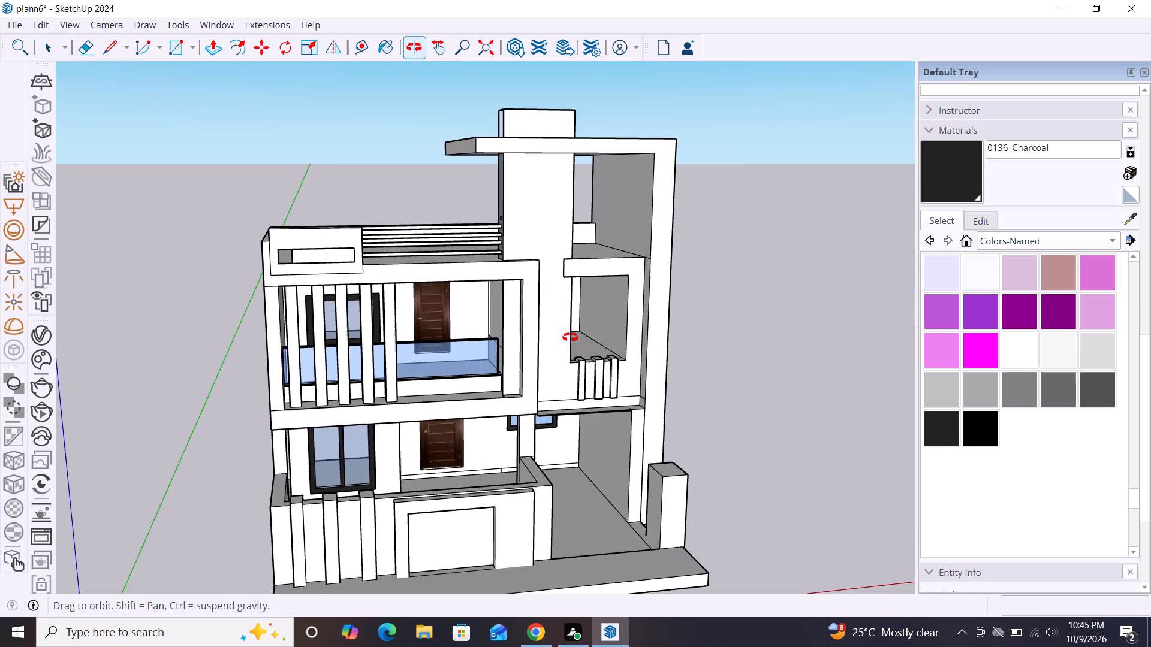
middle_drag(570, 337, 538, 341)
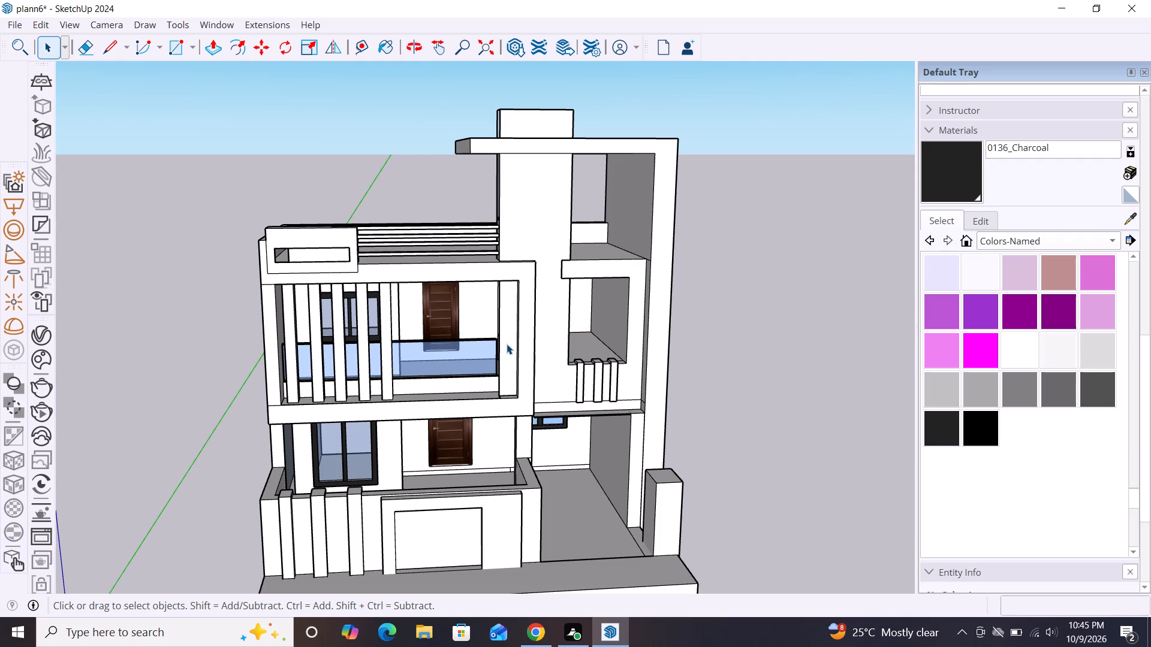
scroll(382, 231, up, 3)
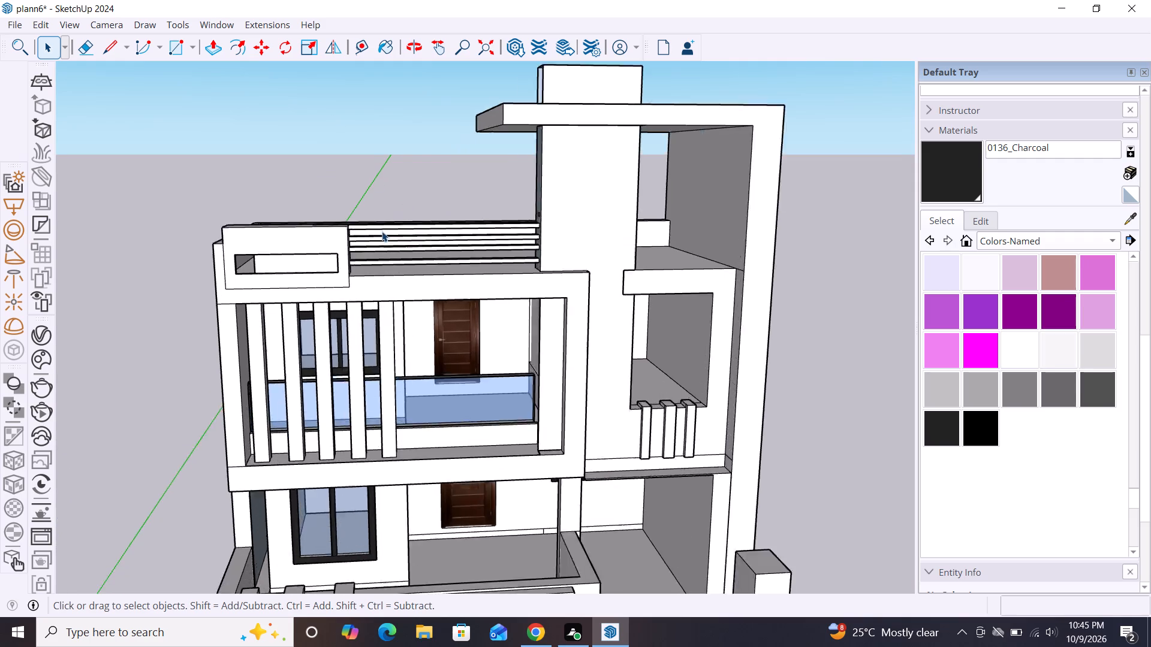
scroll(382, 231, up, 10)
scroll(382, 231, down, 1)
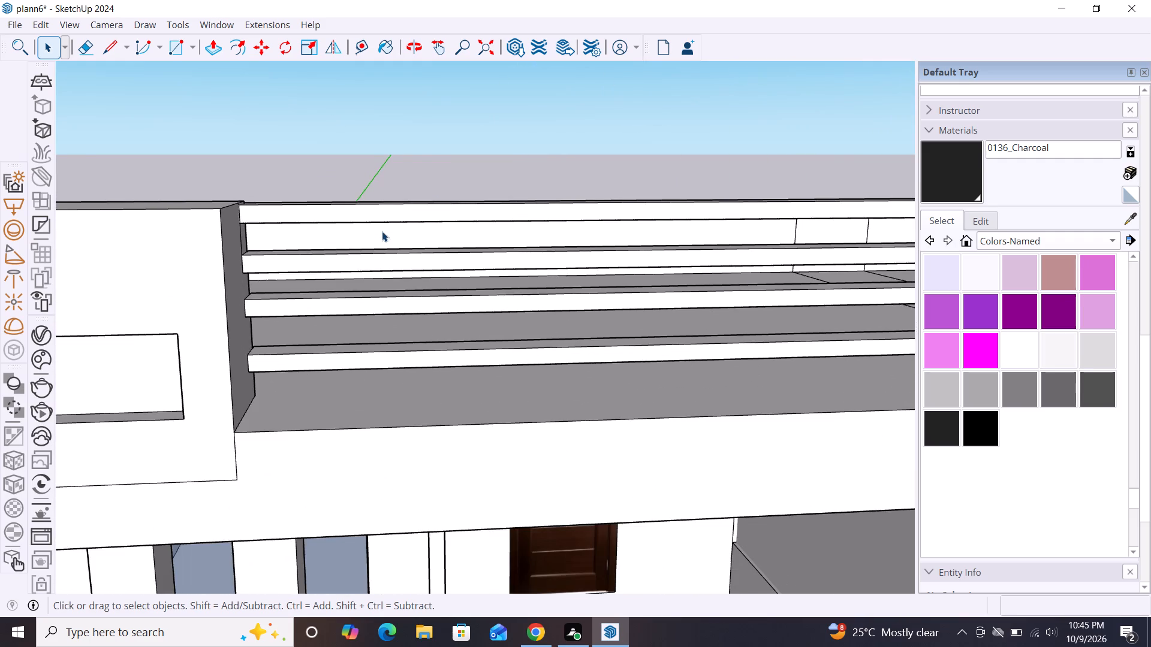
scroll(382, 231, down, 1)
key(r)
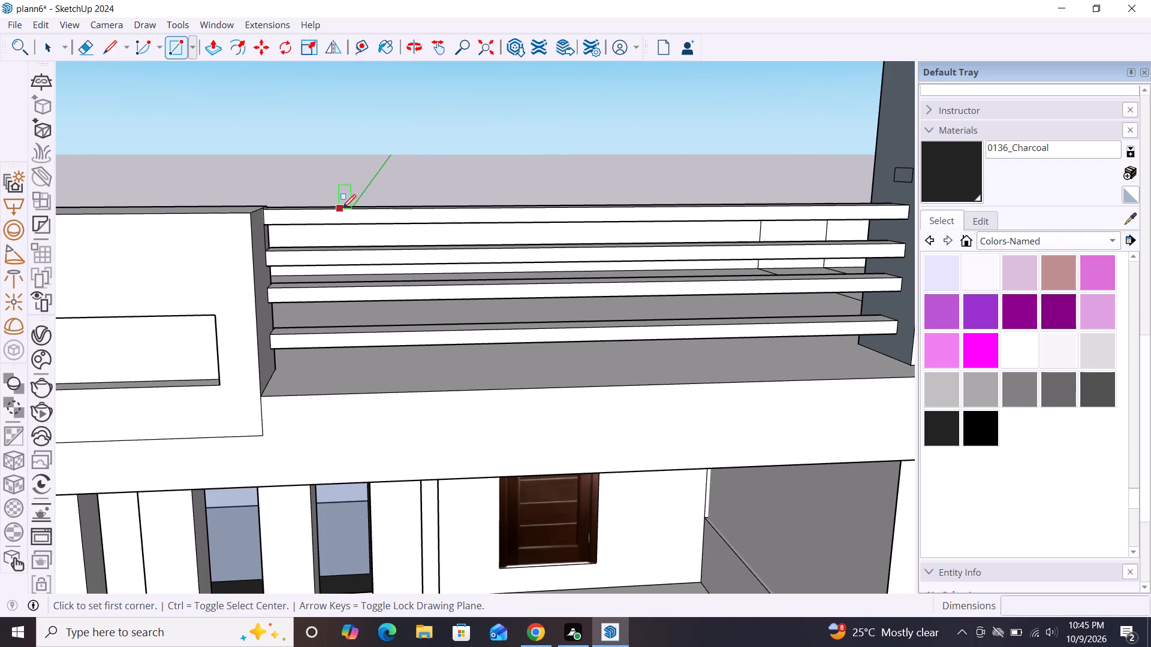
click(344, 210)
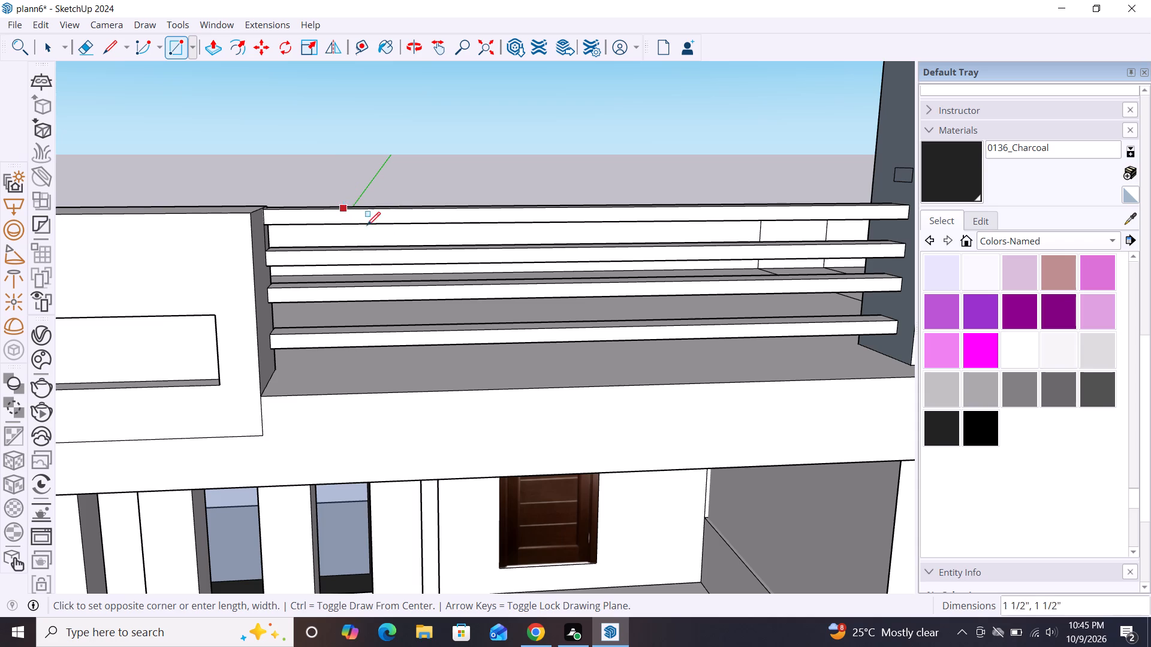
double_click(363, 344)
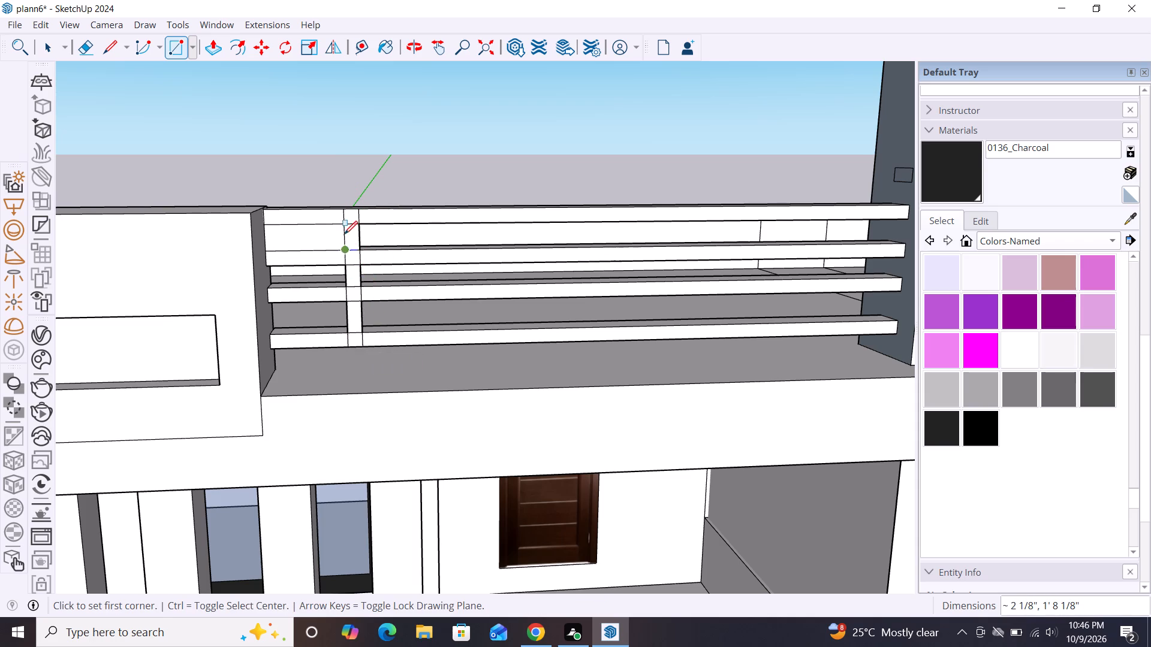
Draw three more 1' 8 1/8" tall rectangles across the bars, about 2 1/2", 3 3/8" and 5 7/16" wide, toward the pillar.
scroll(342, 229, up, 4)
scroll(337, 225, down, 7)
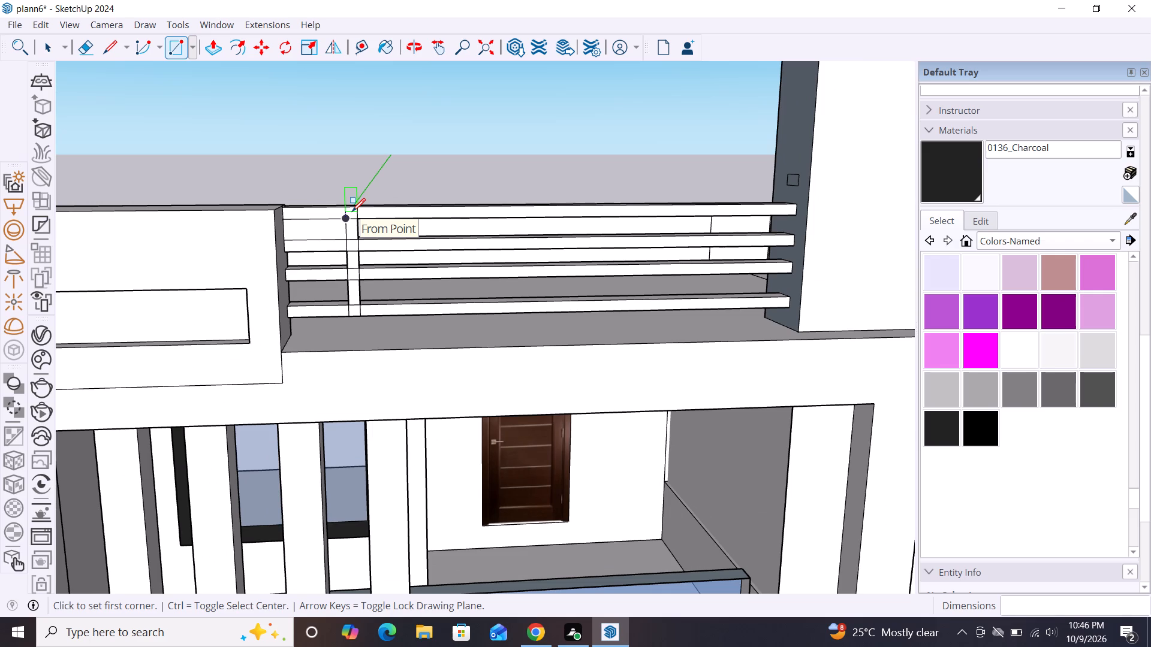
scroll(381, 201, down, 3)
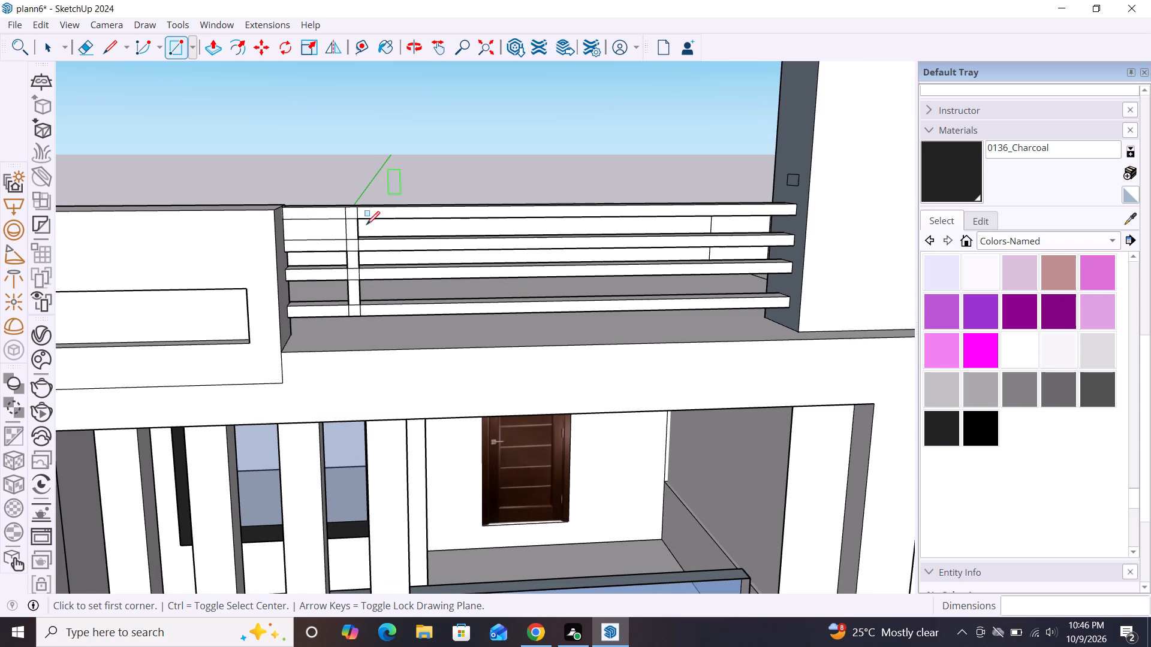
middle_drag(344, 257, 363, 338)
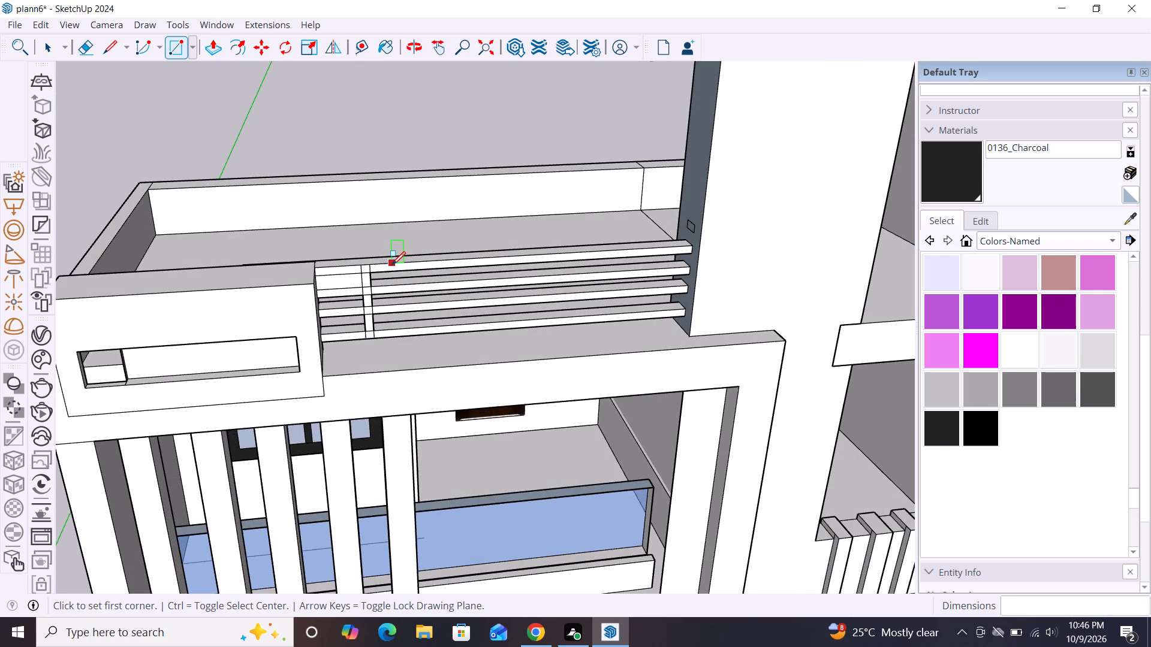
click(392, 265)
click(406, 334)
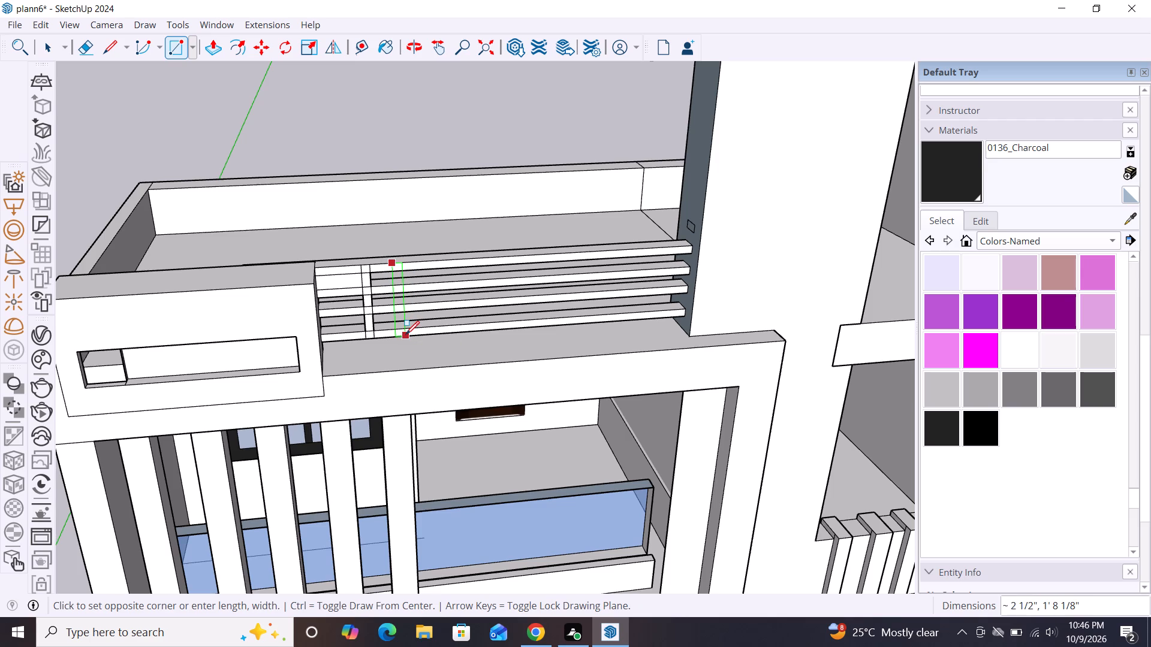
click(548, 256)
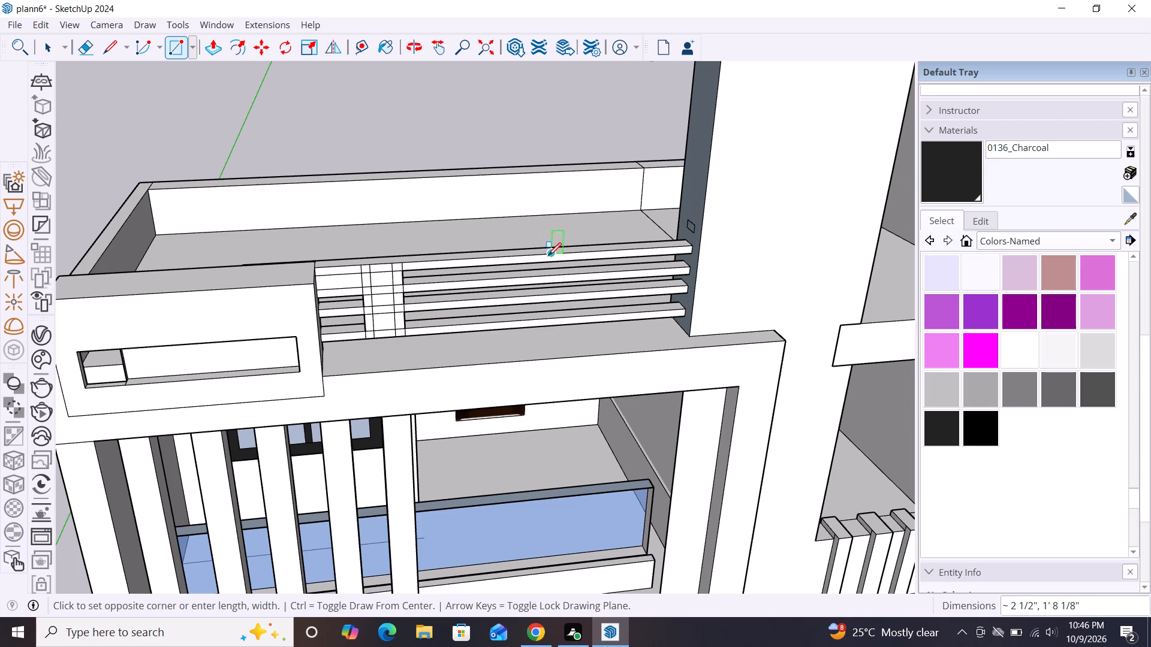
click(562, 325)
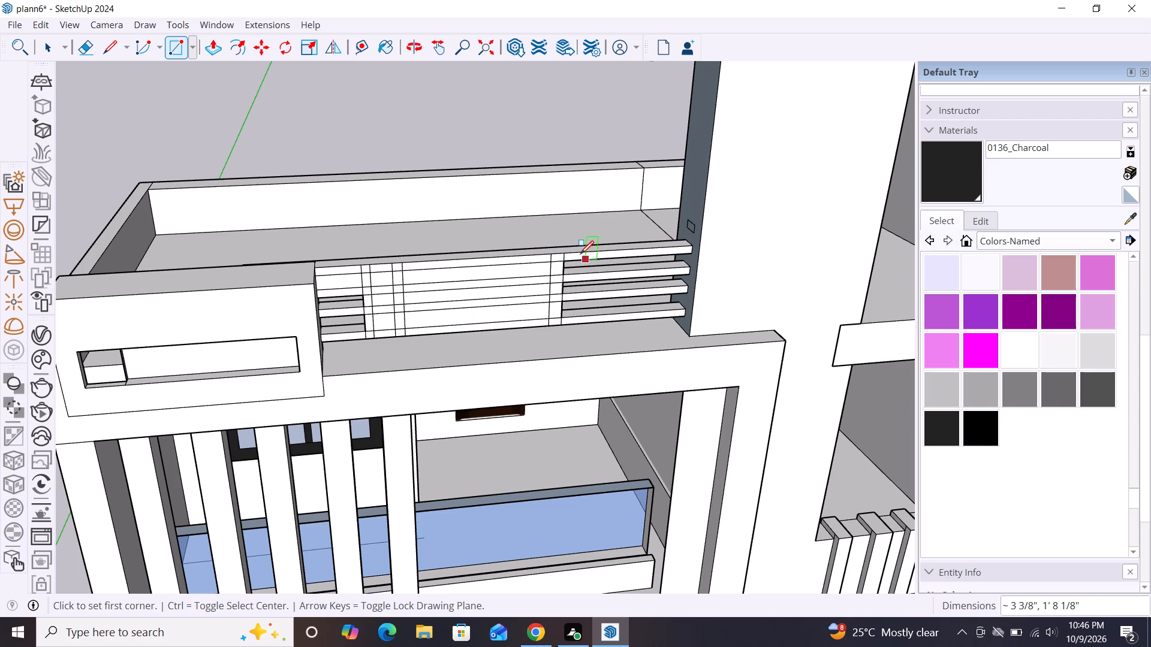
click(580, 254)
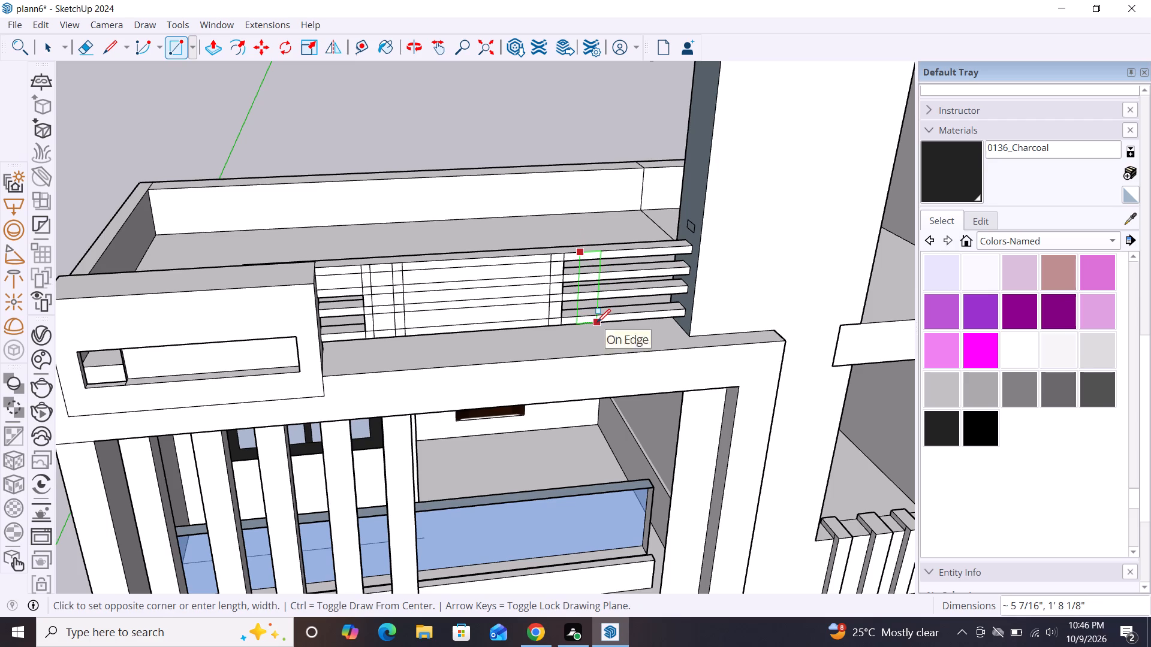
click(597, 322)
click(597, 309)
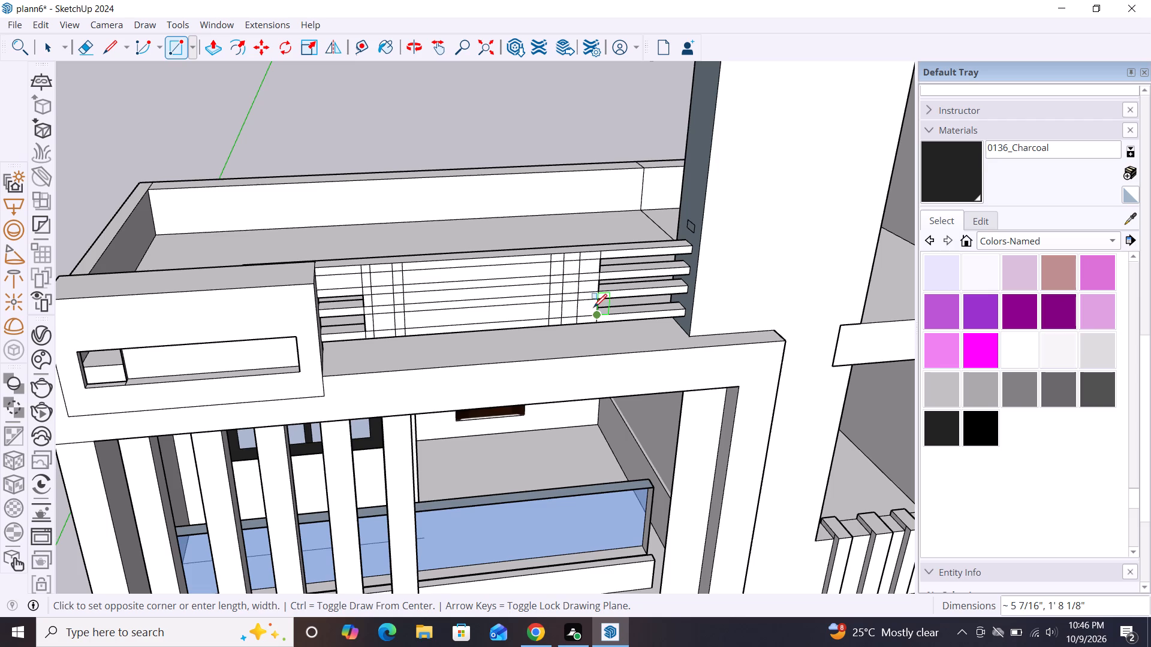
key(space)
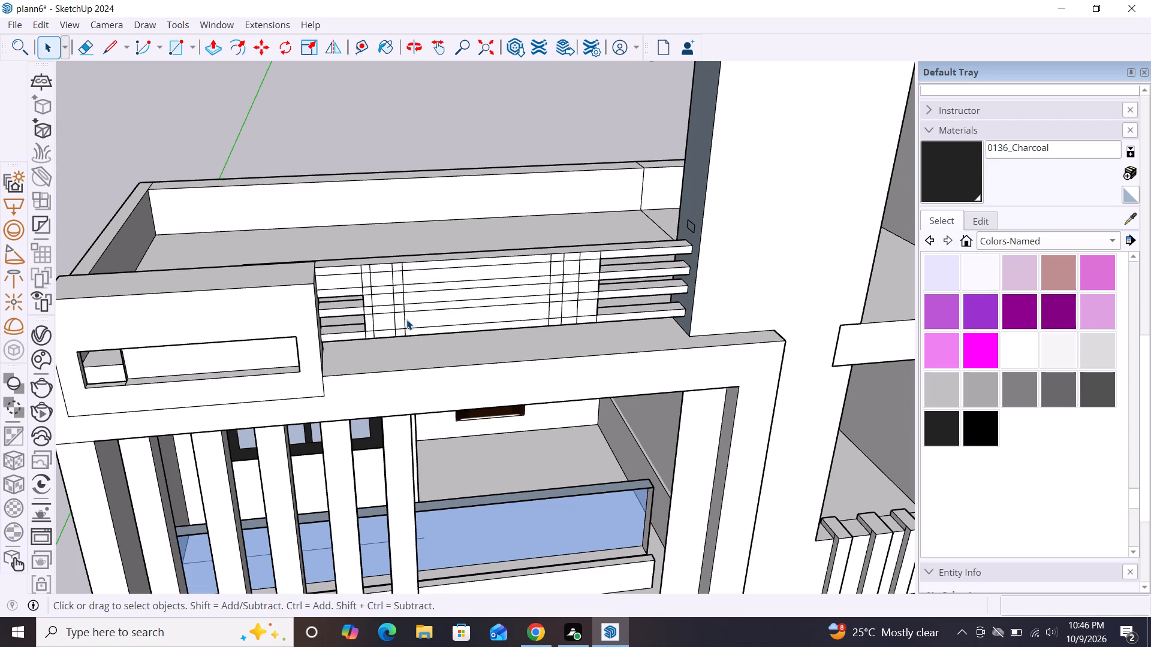
Delete the infill faces between the bars inside the first vertical strip and the upper one between that strip and the parapet box.
scroll(371, 285, up, 8)
click(358, 282)
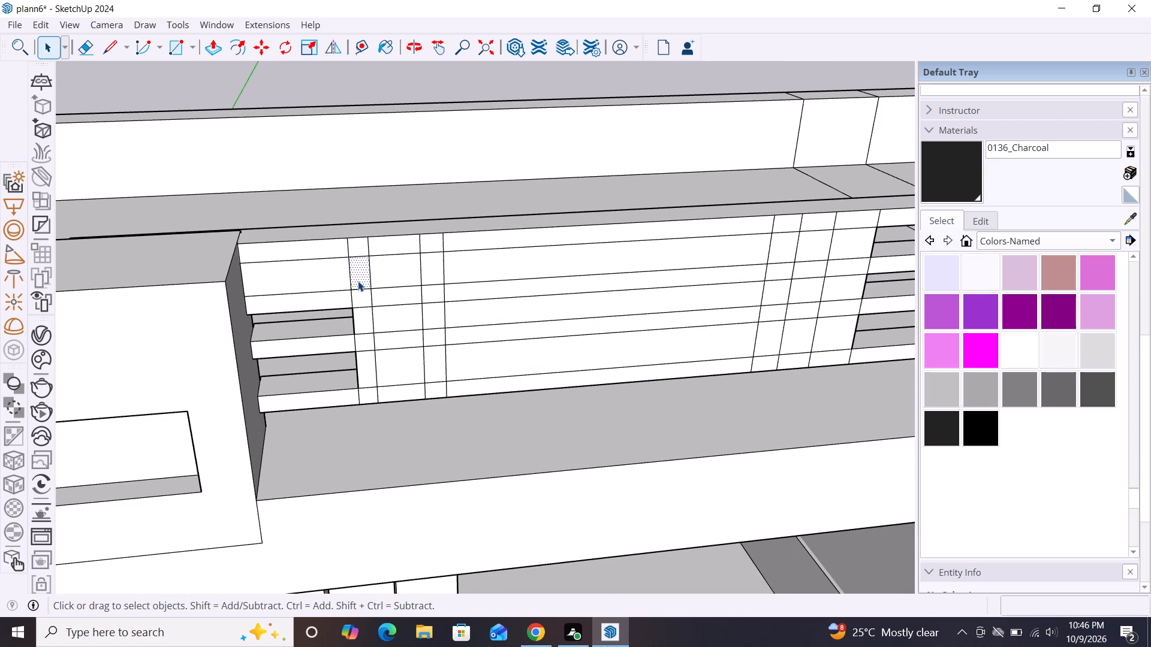
key(Delete)
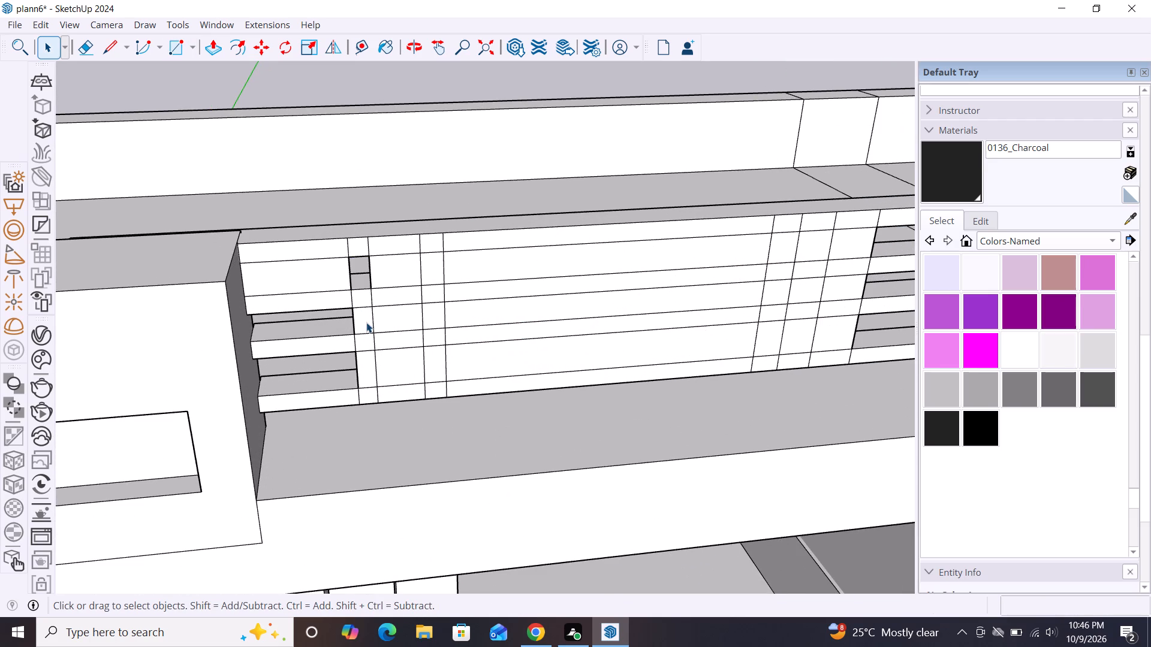
click(366, 322)
key(Delete)
click(315, 286)
key(Delete)
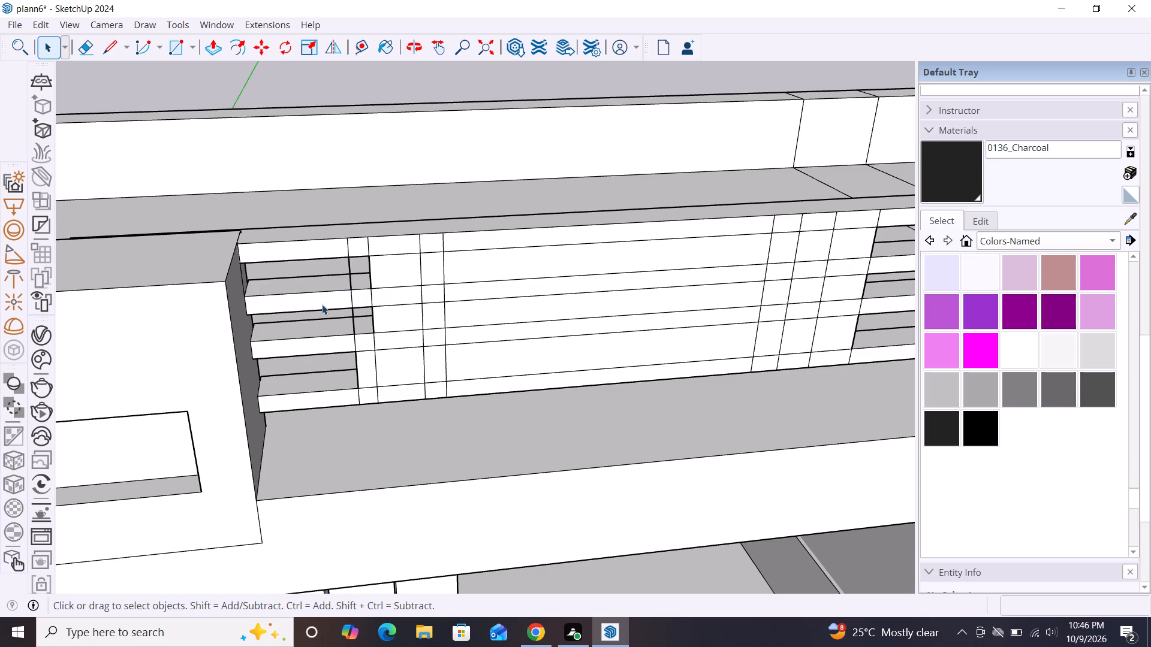
click(368, 365)
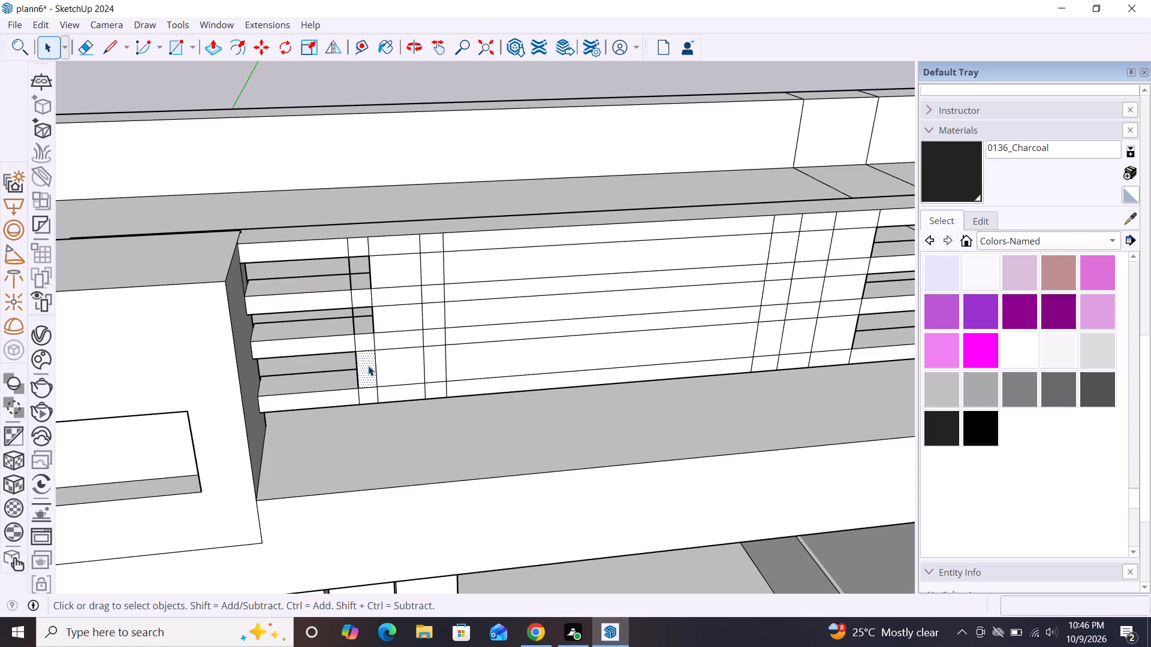
key(Delete)
Delete an edge along the second bar from the top and an edge of the top bar beside the slotted parapet box.
scroll(387, 329, down, 3)
middle_drag(374, 340, 382, 266)
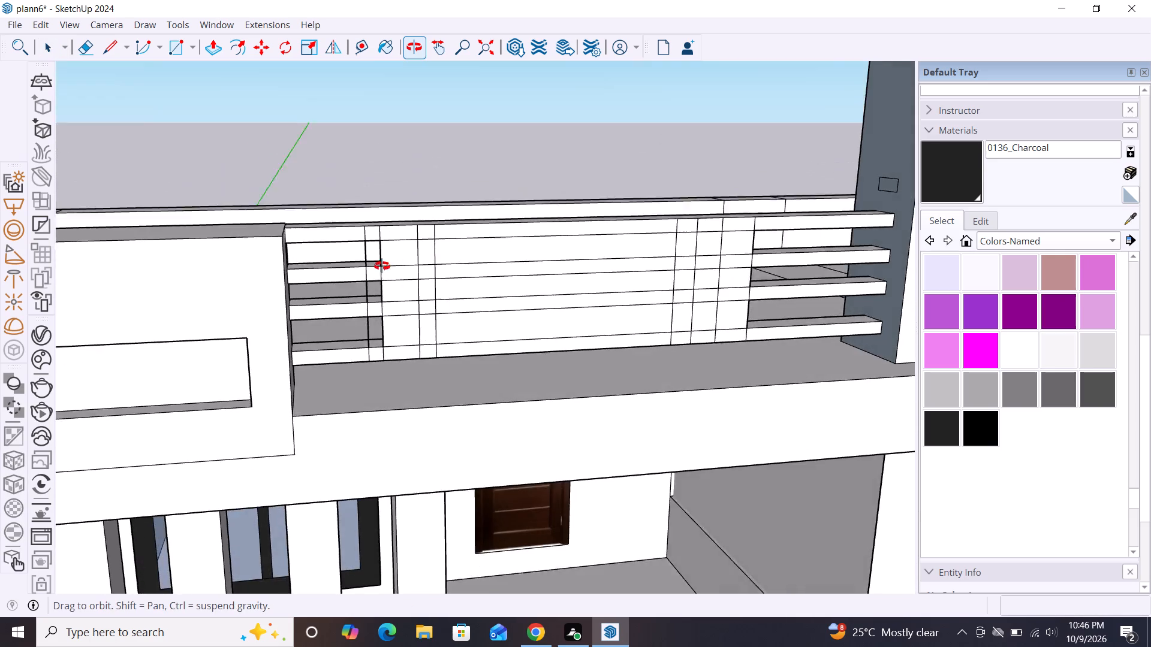
middle_drag(382, 266, 371, 269)
click(319, 262)
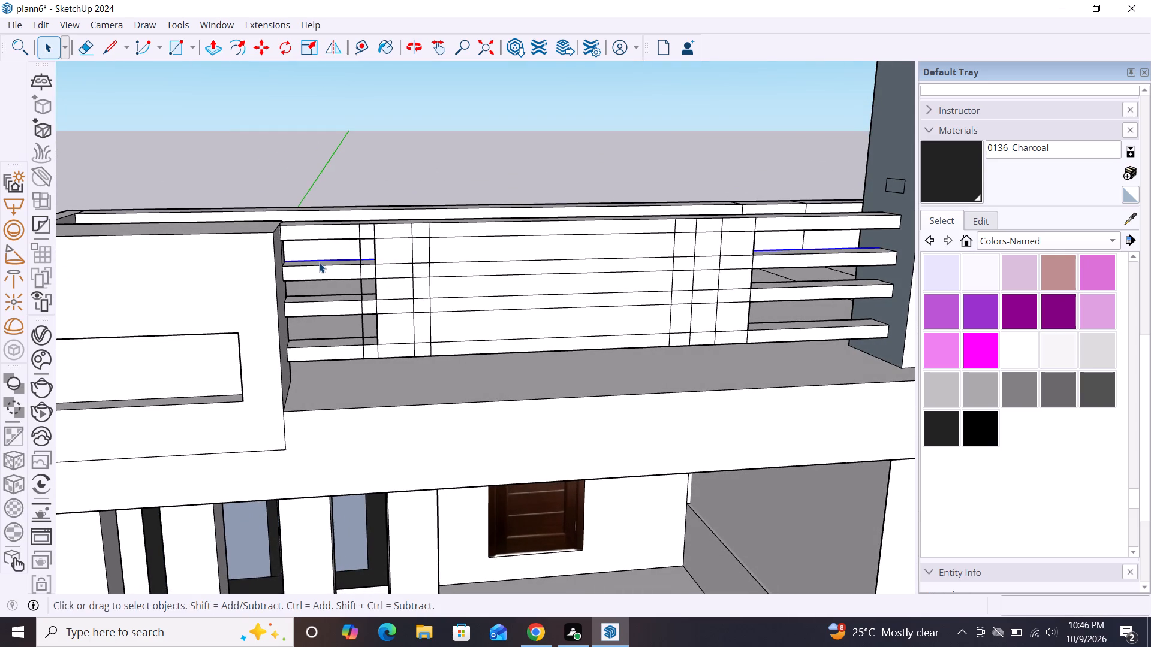
key(Delete)
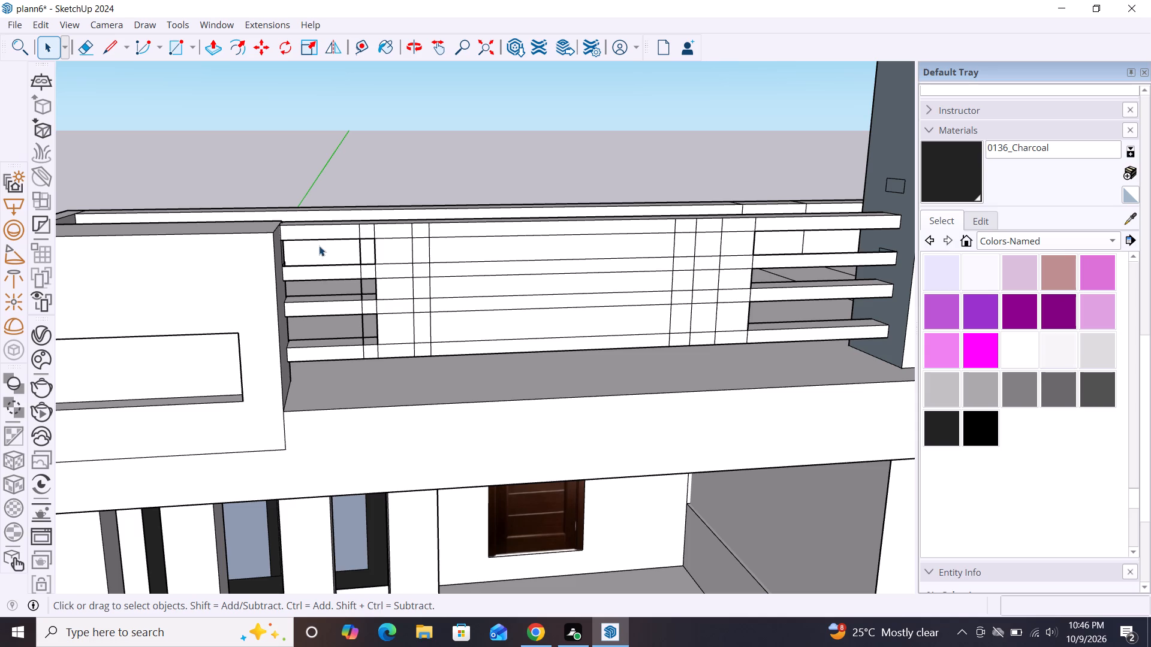
click(323, 238)
key(Delete)
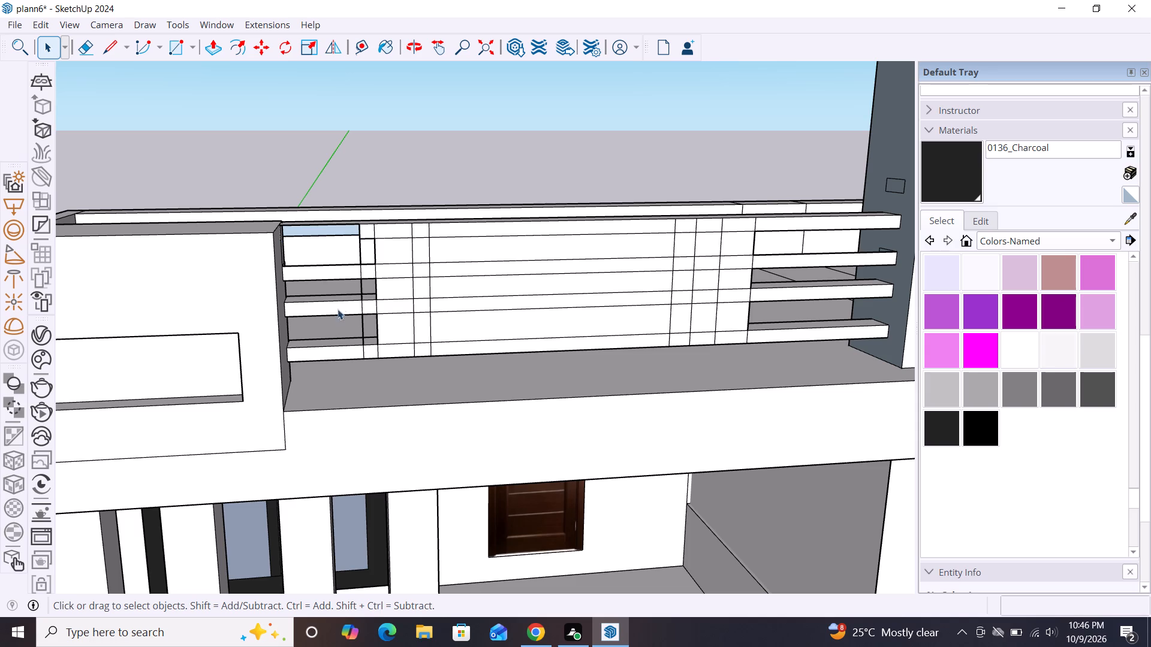
scroll(345, 270, down, 4)
middle_drag(246, 298, 539, 362)
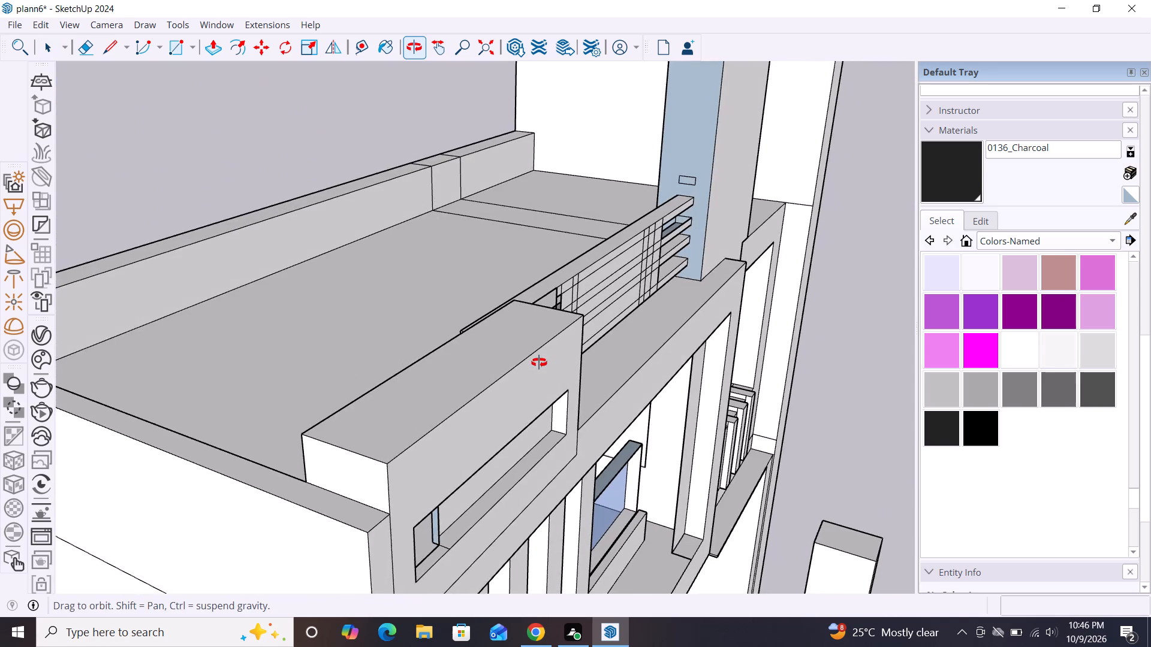
Undo the last two edge deletions on the top bar and the second bar of the roof screen.
middle_drag(539, 362, 732, 373)
scroll(439, 285, down, 3)
middle_drag(457, 315, 779, 327)
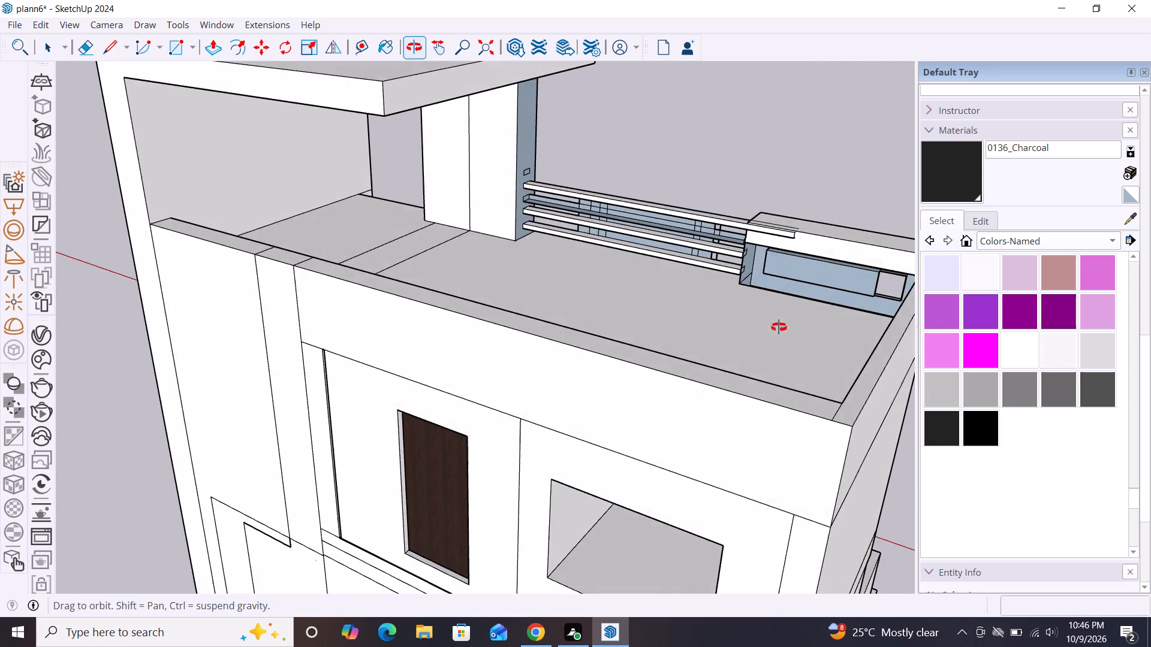
middle_drag(779, 327, 748, 309)
middle_drag(621, 291, 820, 335)
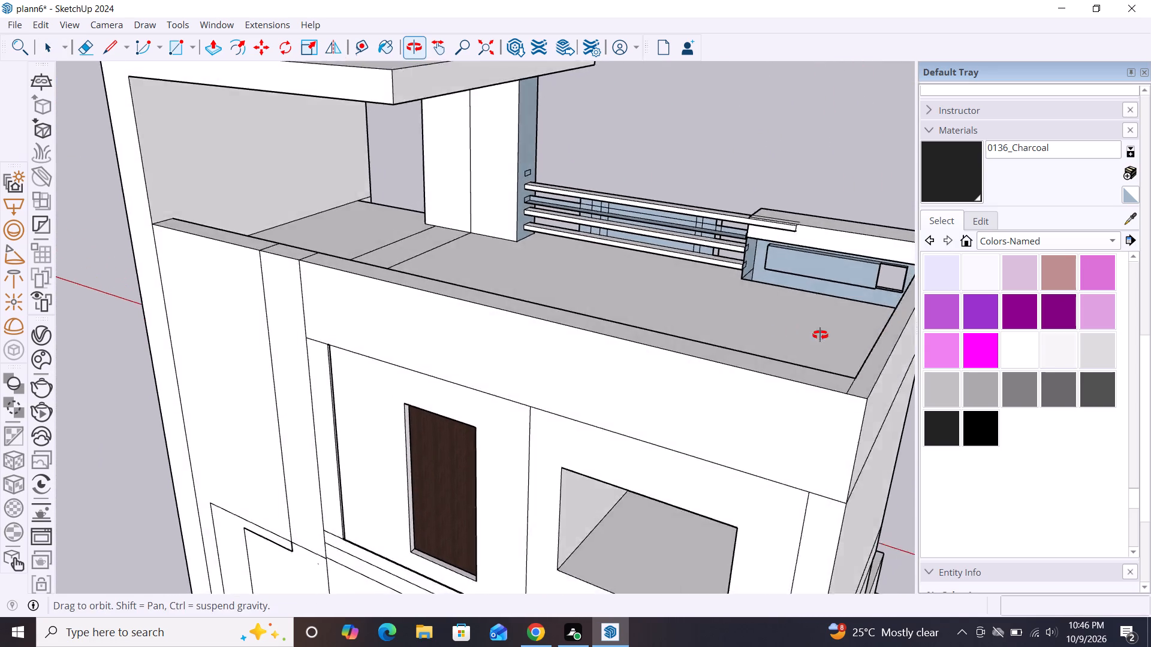
middle_drag(820, 335, 866, 331)
scroll(691, 217, up, 10)
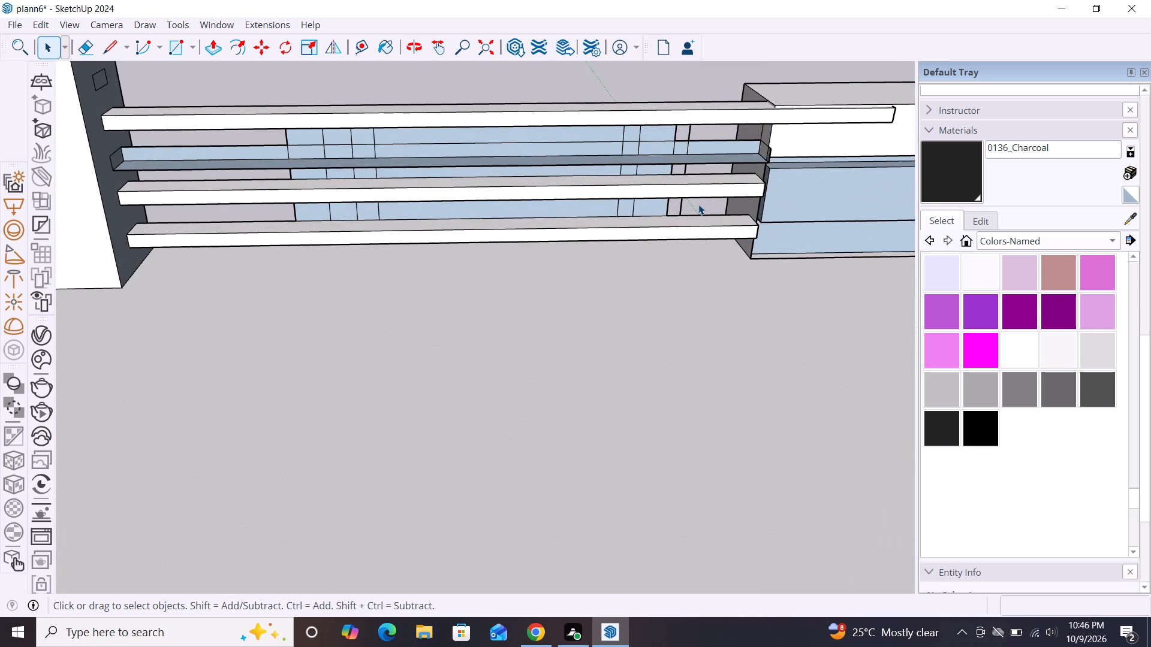
scroll(698, 204, down, 2)
key(ctrl+z)
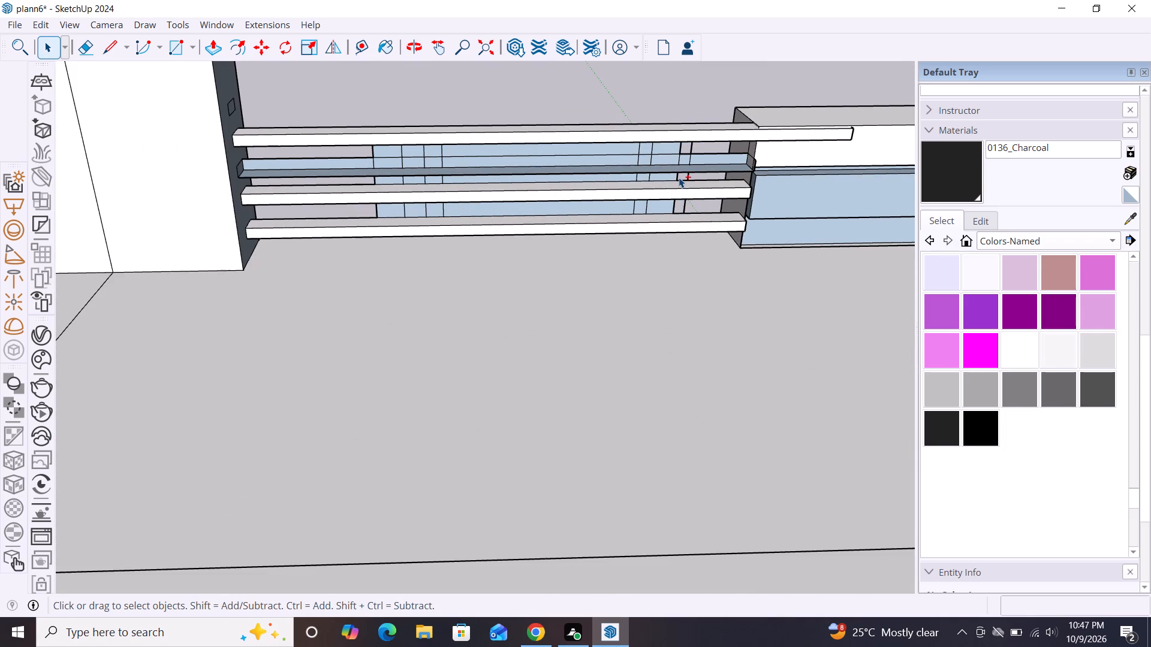
key(ctrl+z)
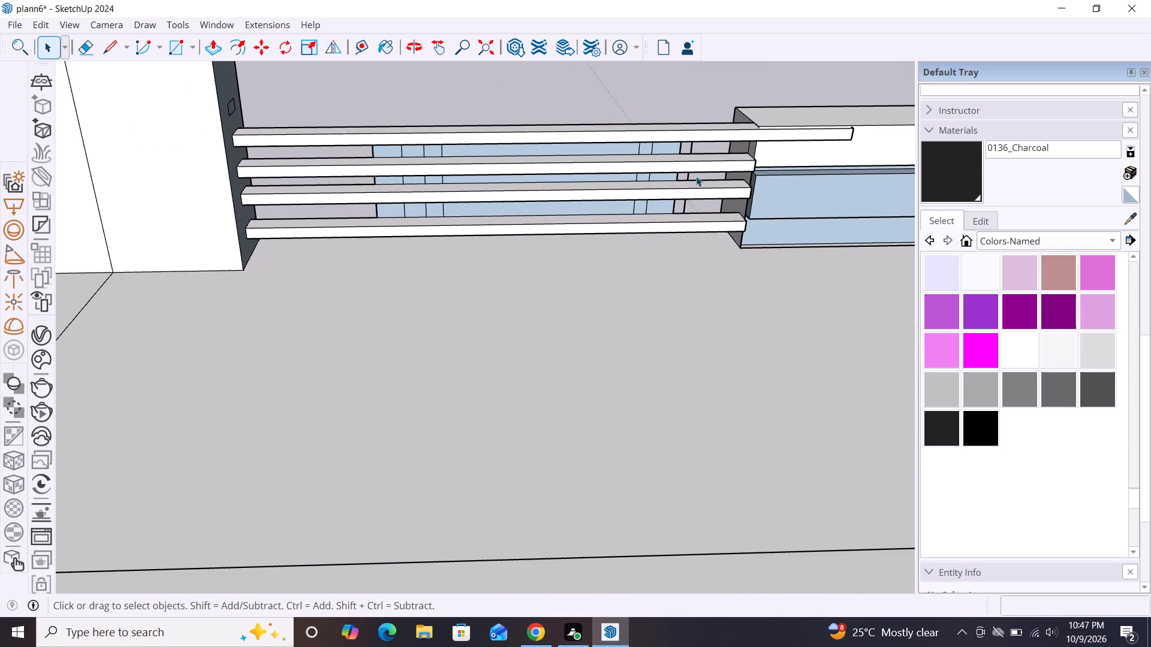
Delete the upper two infill faces between the bars inside the second vertical strip from the slotted parapet box.
scroll(686, 181, up, 4)
scroll(686, 181, down, 3)
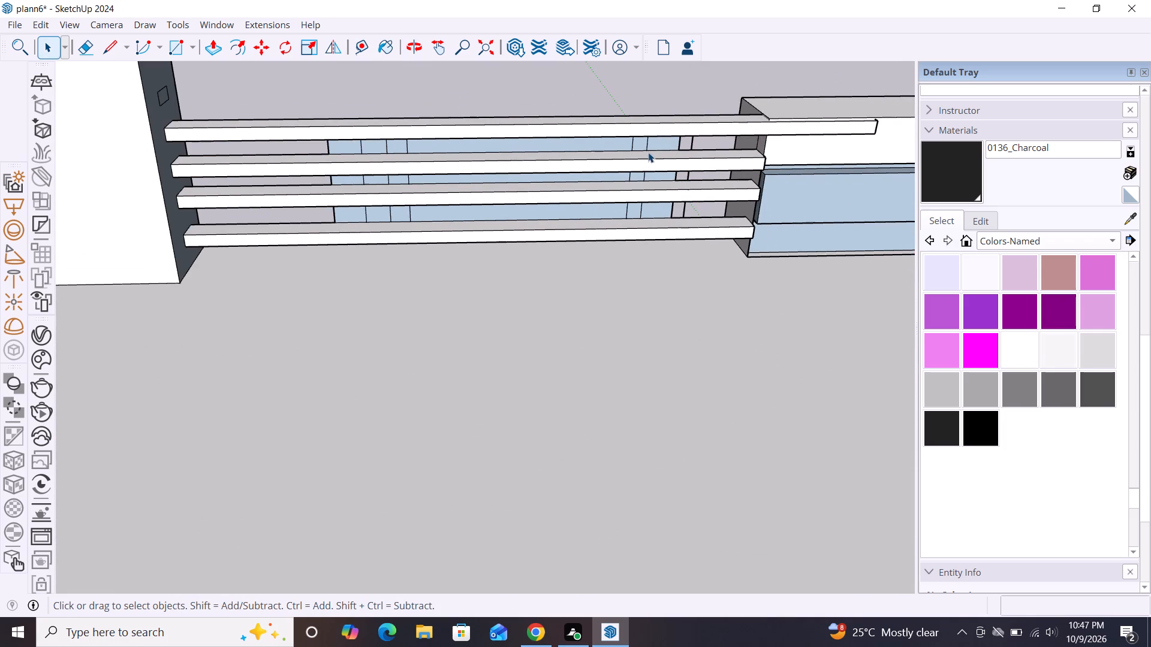
click(641, 143)
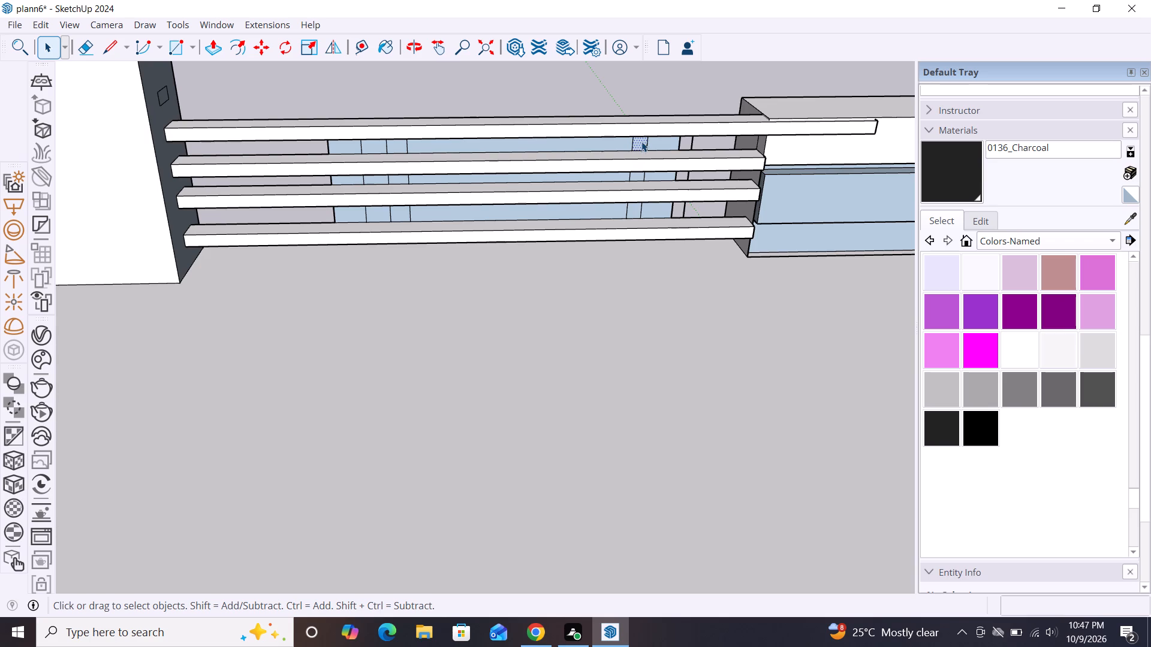
key(Delete)
click(641, 173)
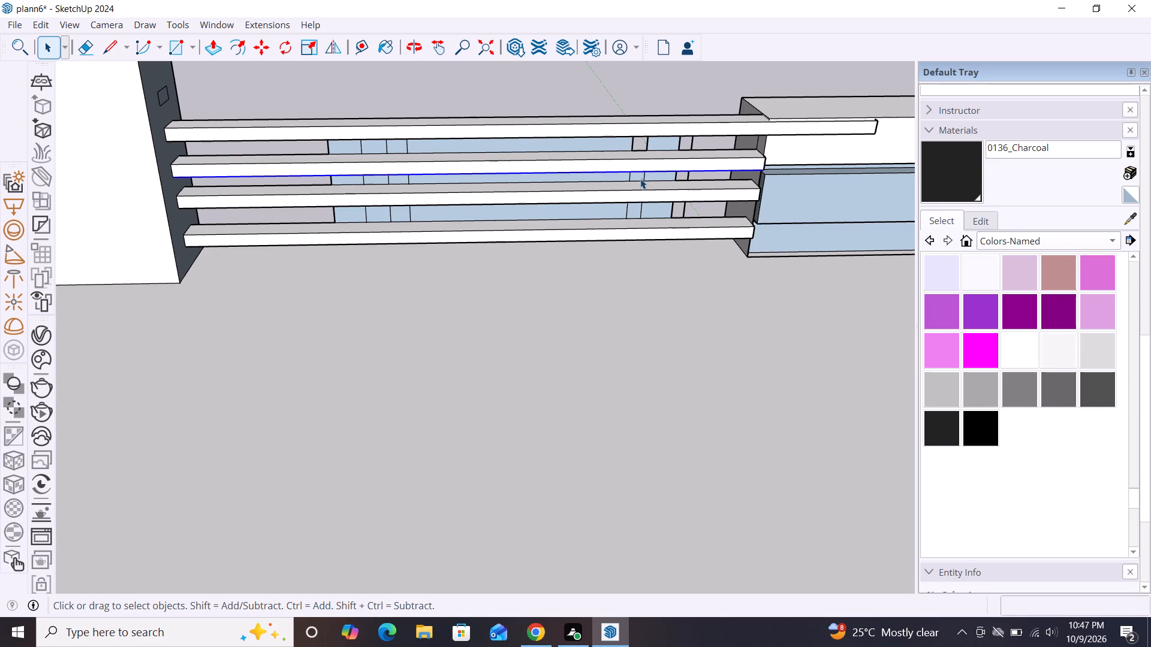
middle_drag(641, 198, 637, 107)
scroll(658, 185, down, 1)
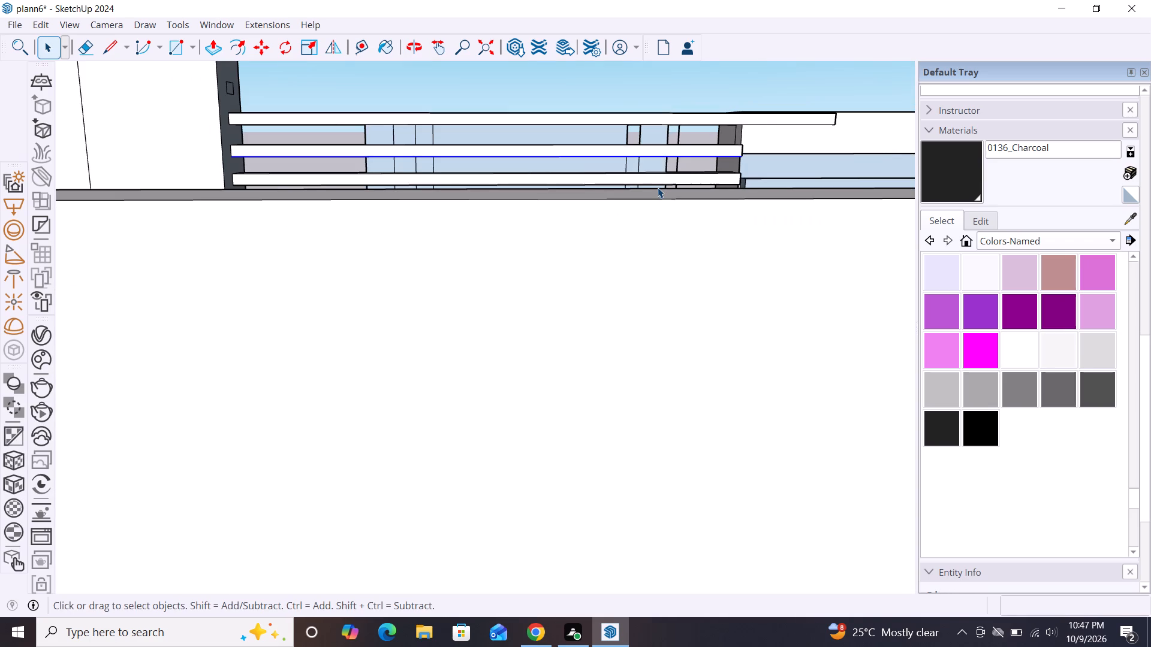
key(space)
click(603, 99)
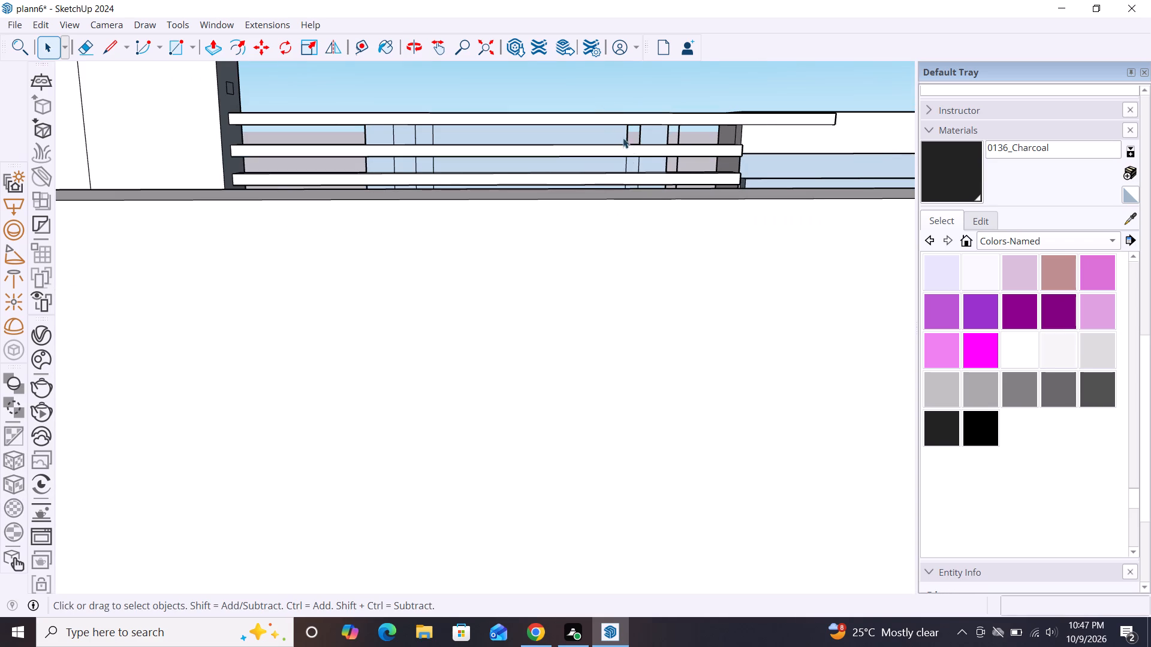
click(636, 163)
key(Delete)
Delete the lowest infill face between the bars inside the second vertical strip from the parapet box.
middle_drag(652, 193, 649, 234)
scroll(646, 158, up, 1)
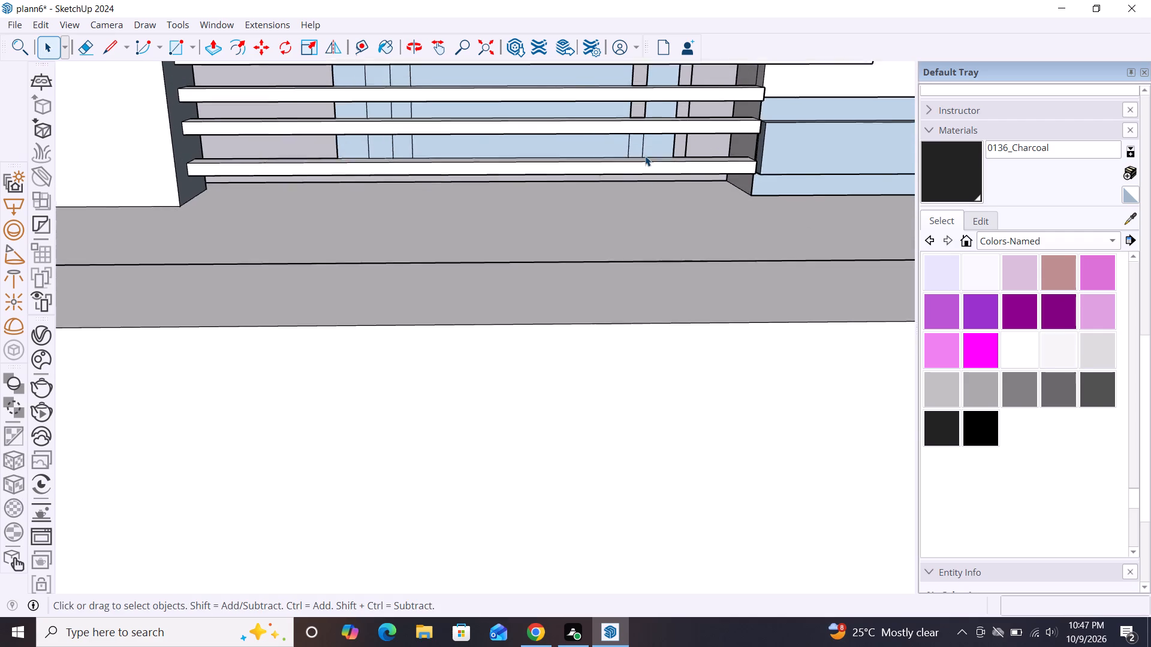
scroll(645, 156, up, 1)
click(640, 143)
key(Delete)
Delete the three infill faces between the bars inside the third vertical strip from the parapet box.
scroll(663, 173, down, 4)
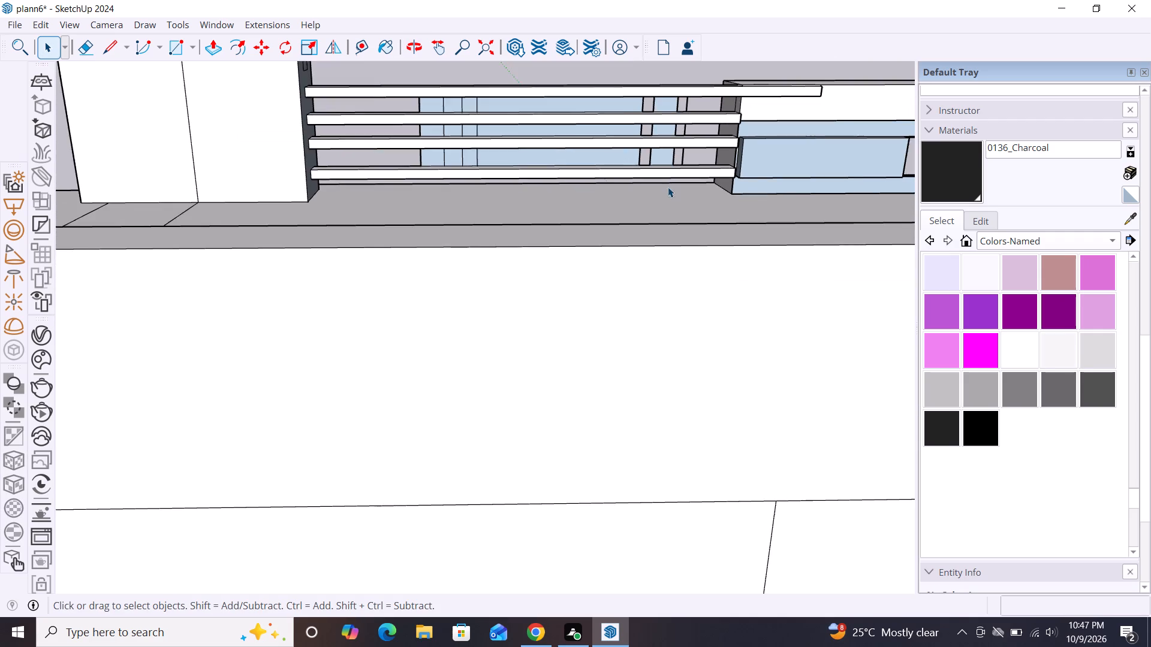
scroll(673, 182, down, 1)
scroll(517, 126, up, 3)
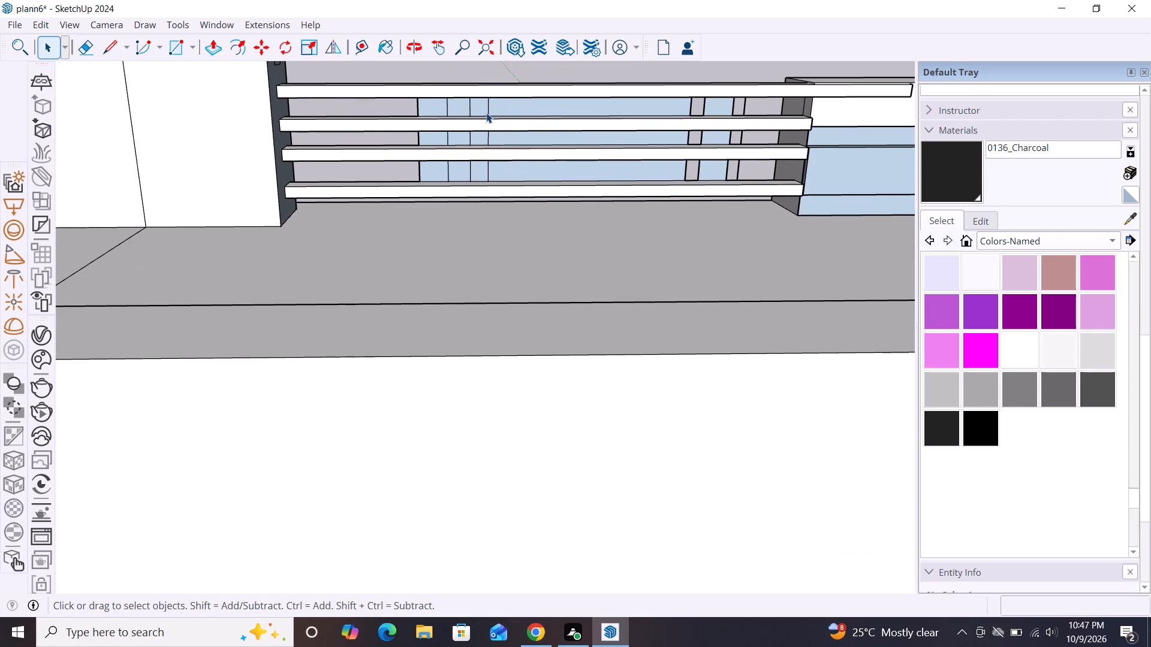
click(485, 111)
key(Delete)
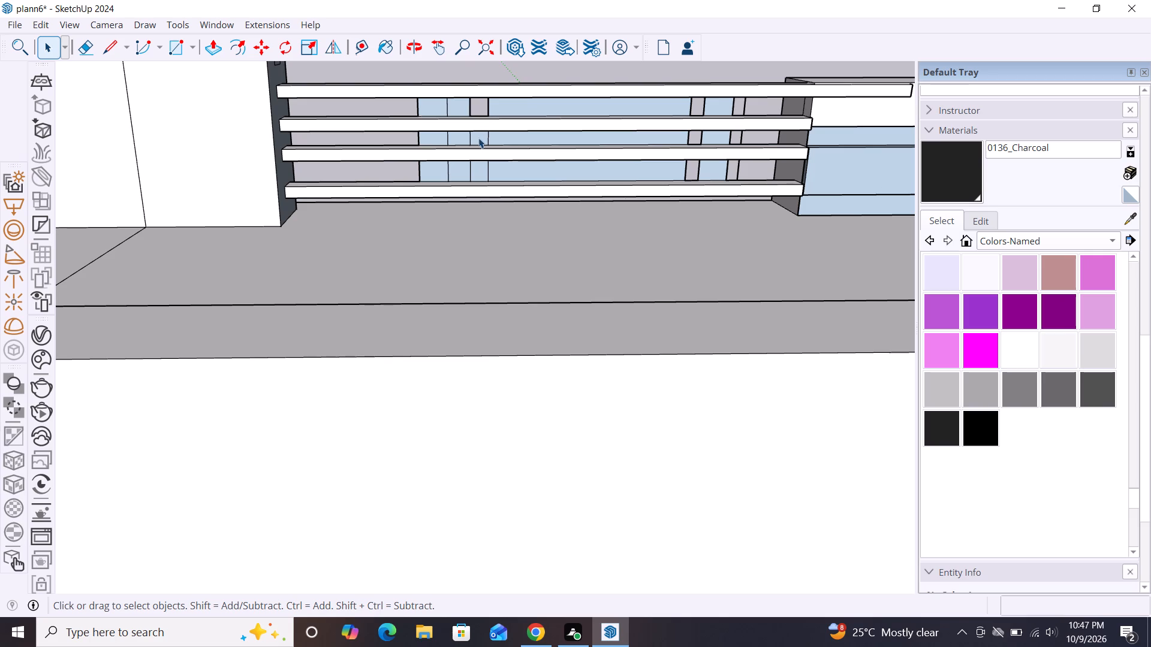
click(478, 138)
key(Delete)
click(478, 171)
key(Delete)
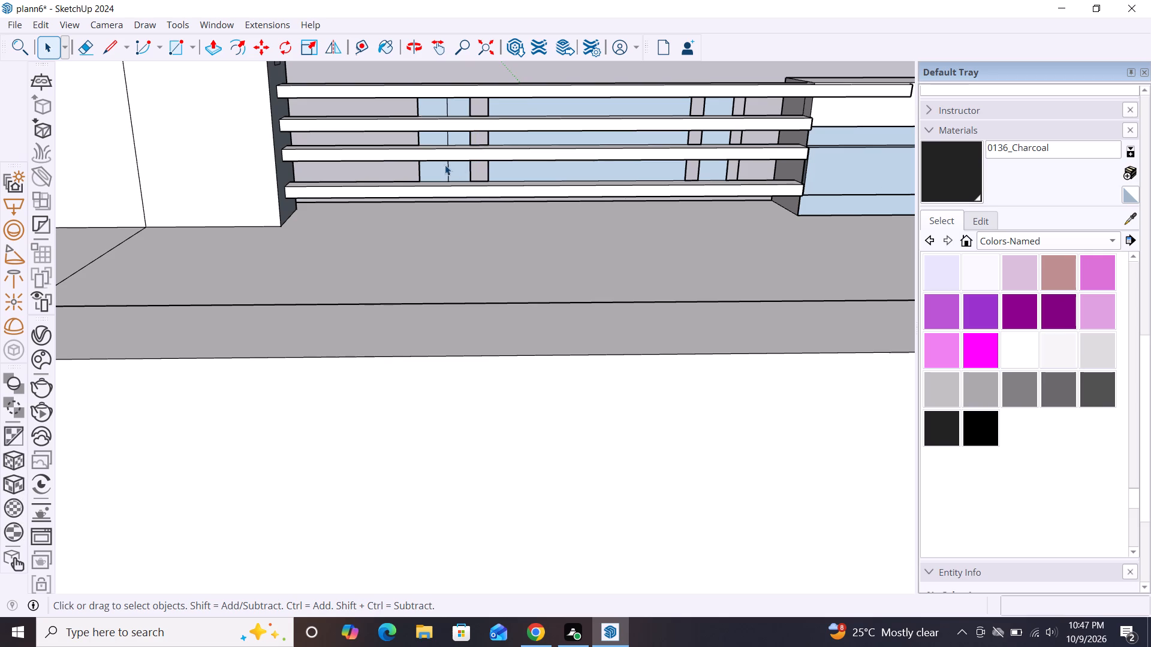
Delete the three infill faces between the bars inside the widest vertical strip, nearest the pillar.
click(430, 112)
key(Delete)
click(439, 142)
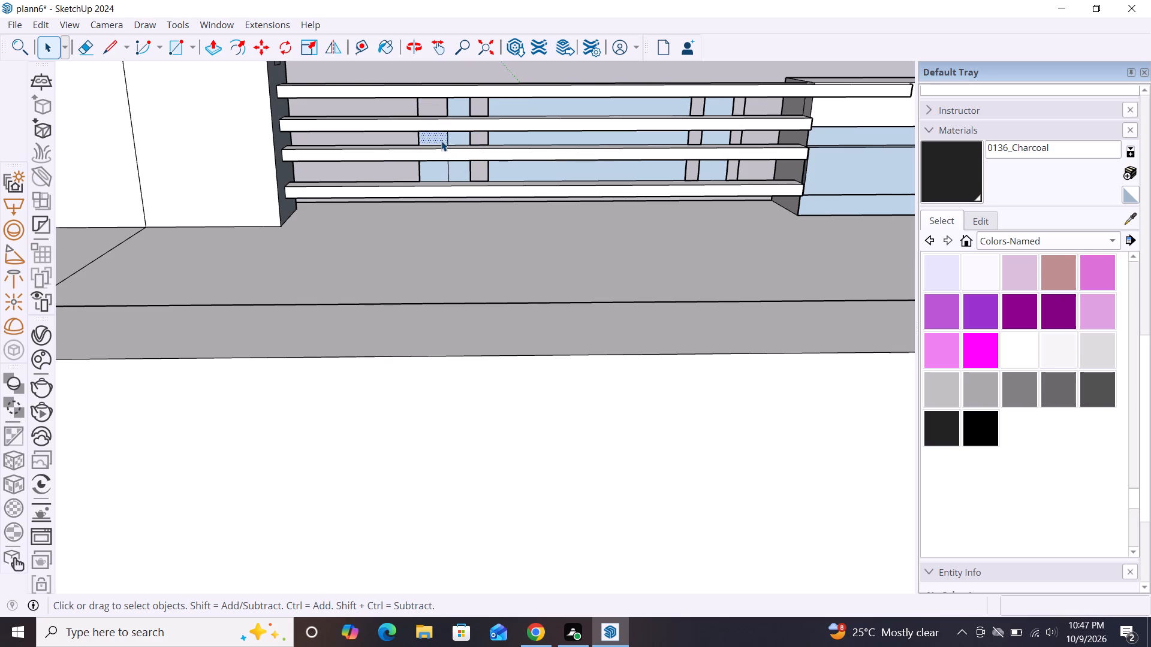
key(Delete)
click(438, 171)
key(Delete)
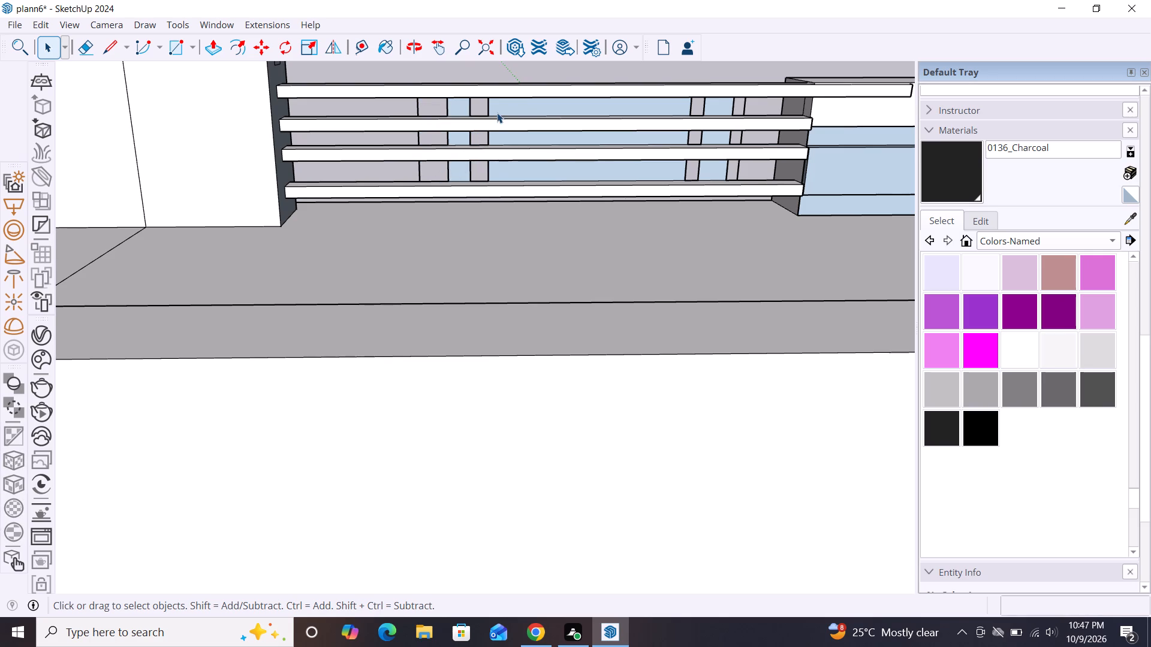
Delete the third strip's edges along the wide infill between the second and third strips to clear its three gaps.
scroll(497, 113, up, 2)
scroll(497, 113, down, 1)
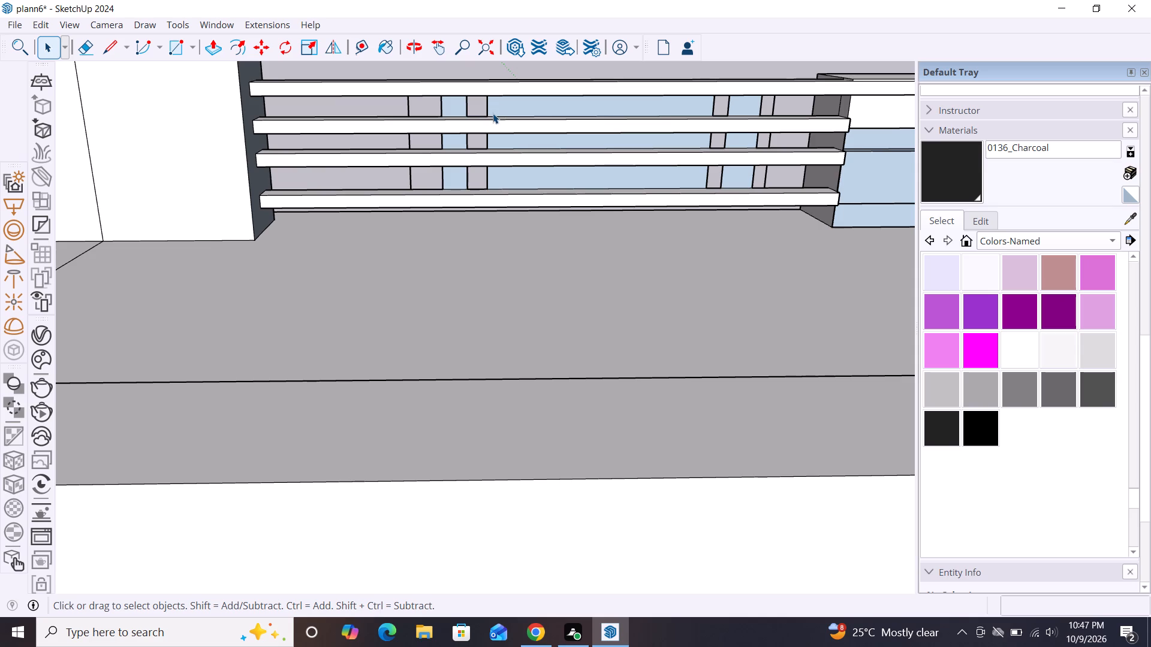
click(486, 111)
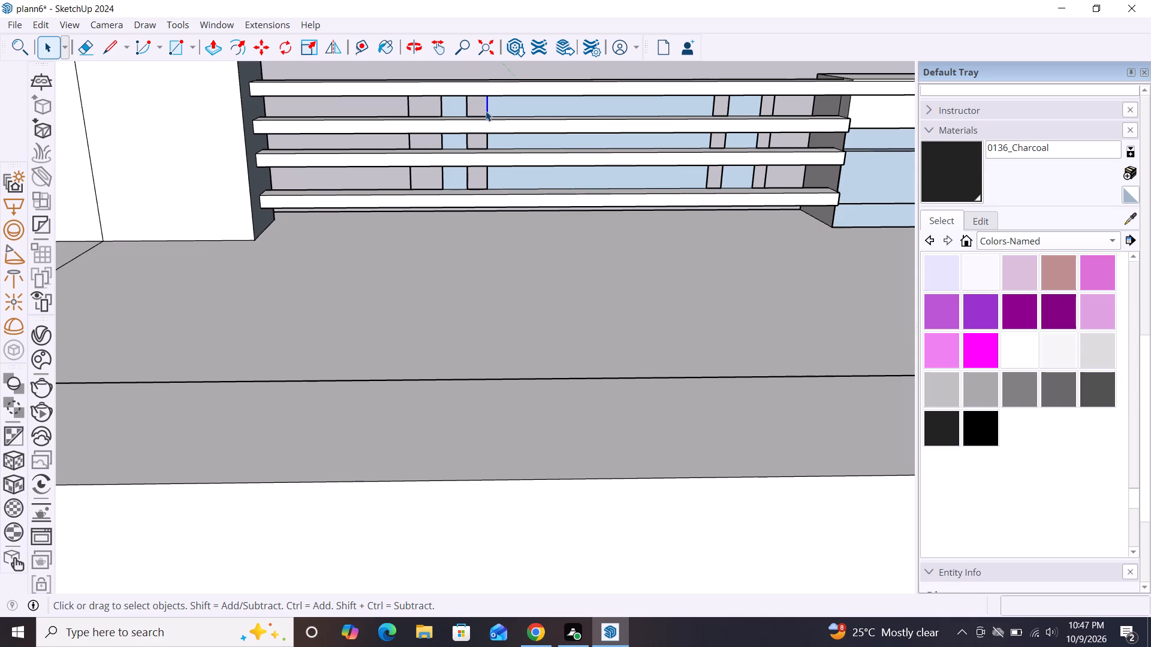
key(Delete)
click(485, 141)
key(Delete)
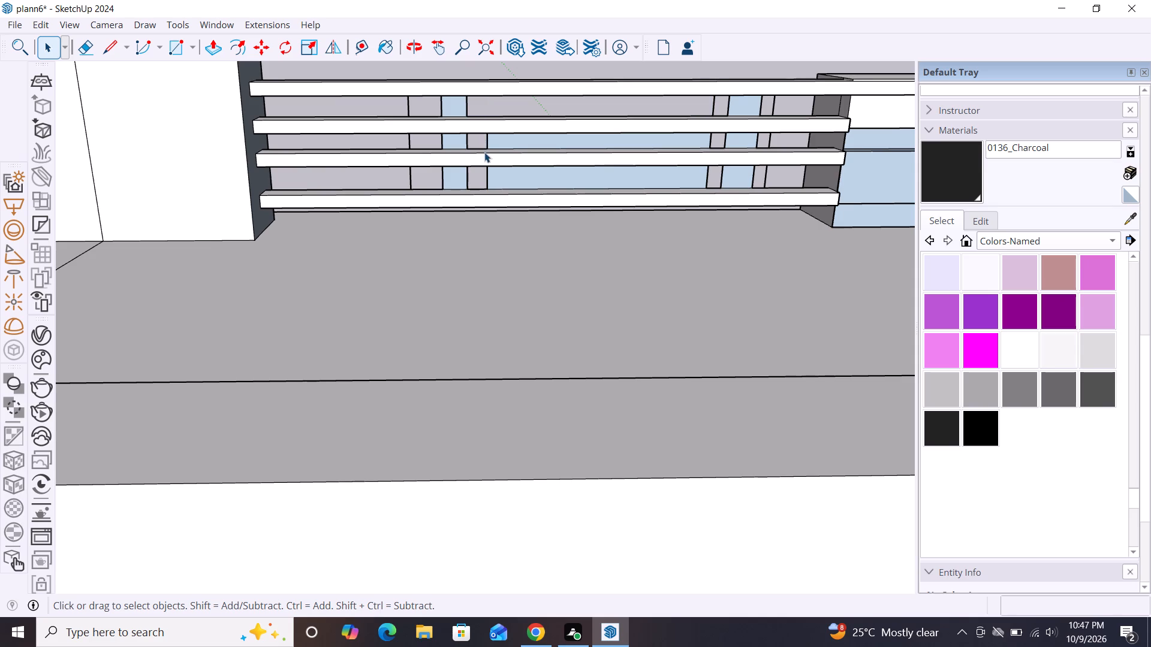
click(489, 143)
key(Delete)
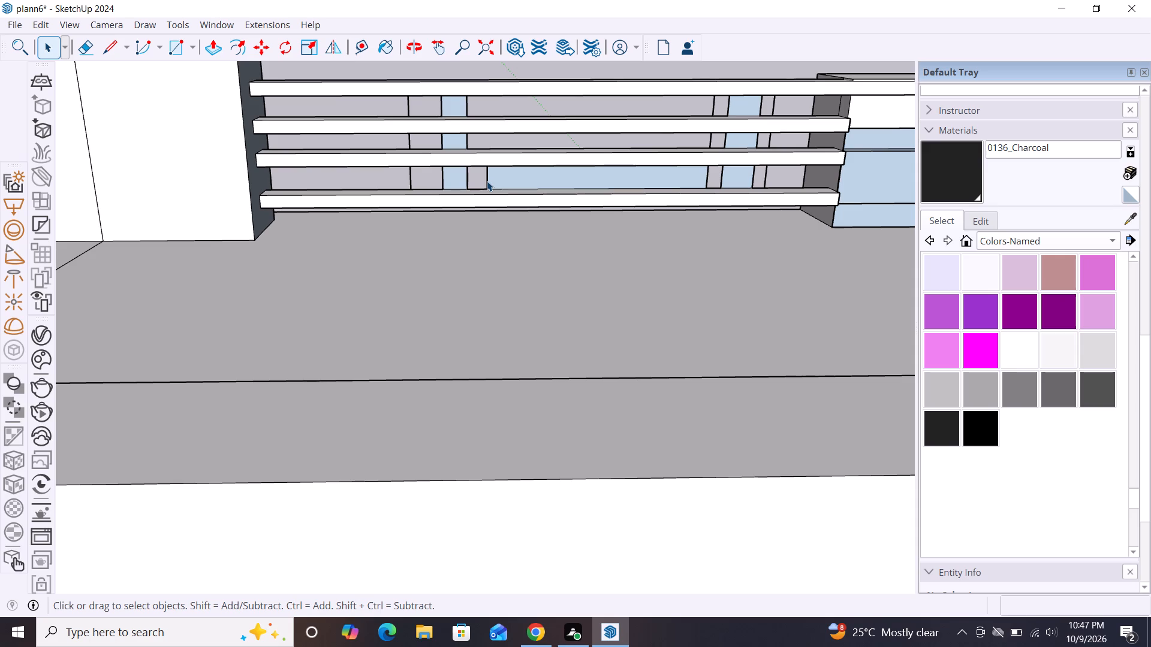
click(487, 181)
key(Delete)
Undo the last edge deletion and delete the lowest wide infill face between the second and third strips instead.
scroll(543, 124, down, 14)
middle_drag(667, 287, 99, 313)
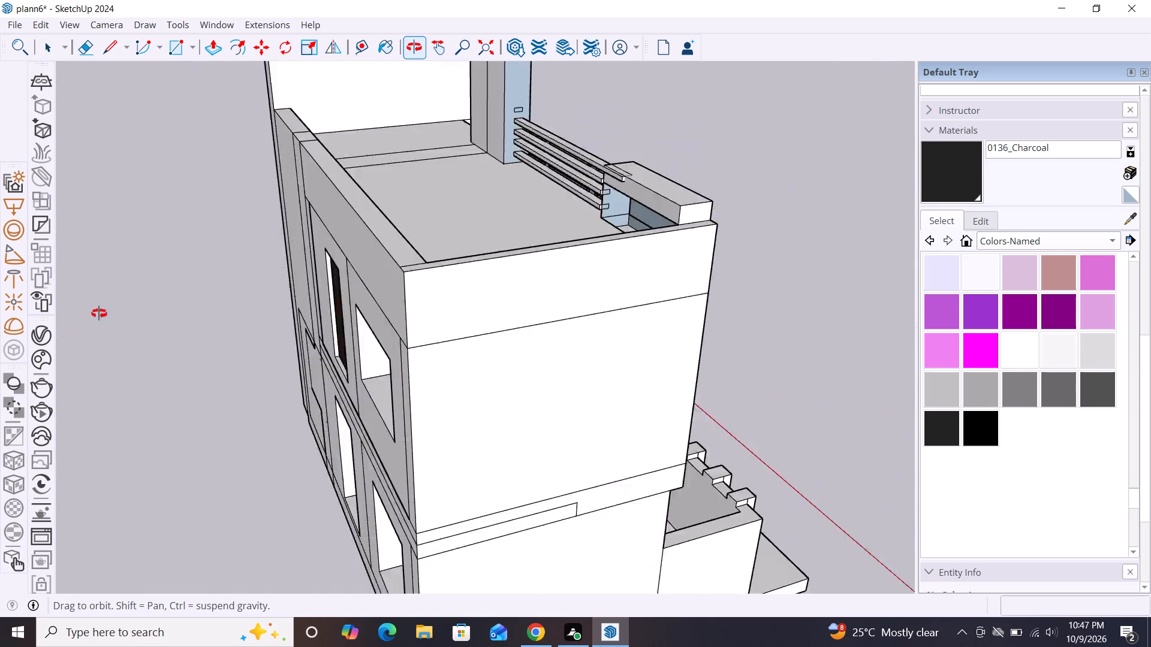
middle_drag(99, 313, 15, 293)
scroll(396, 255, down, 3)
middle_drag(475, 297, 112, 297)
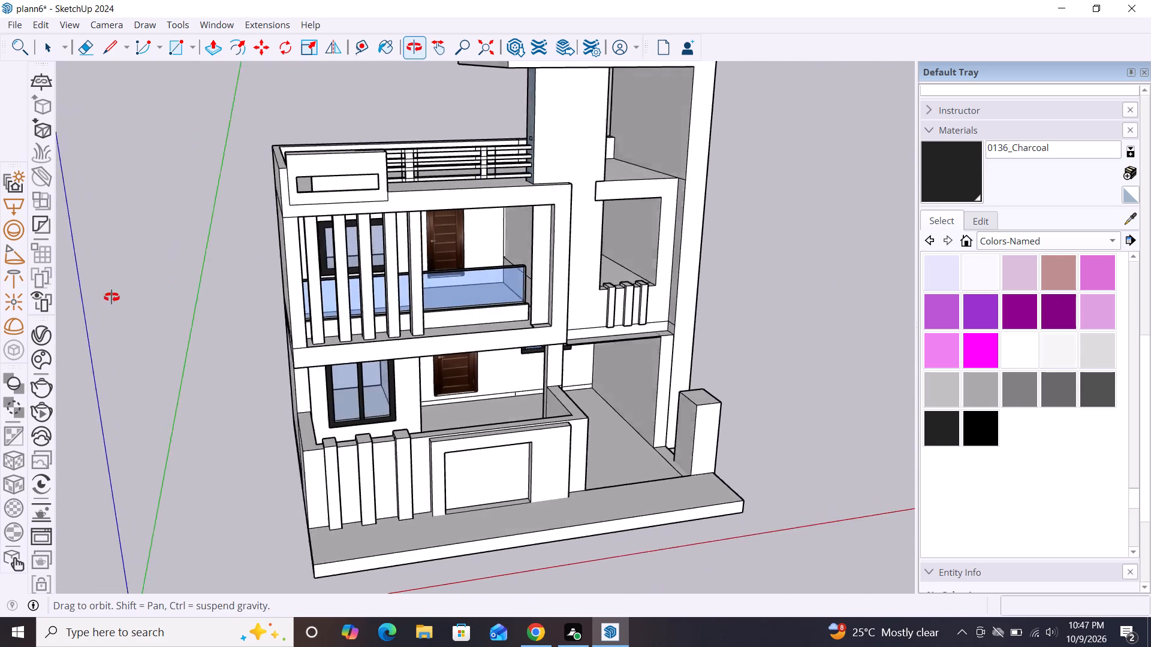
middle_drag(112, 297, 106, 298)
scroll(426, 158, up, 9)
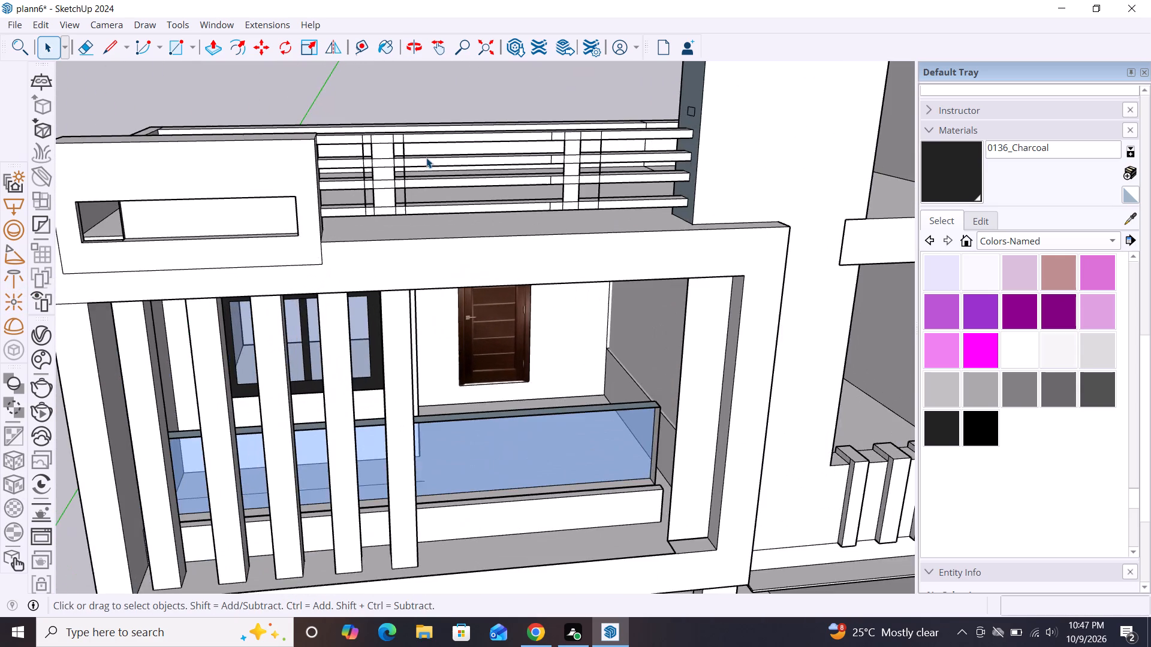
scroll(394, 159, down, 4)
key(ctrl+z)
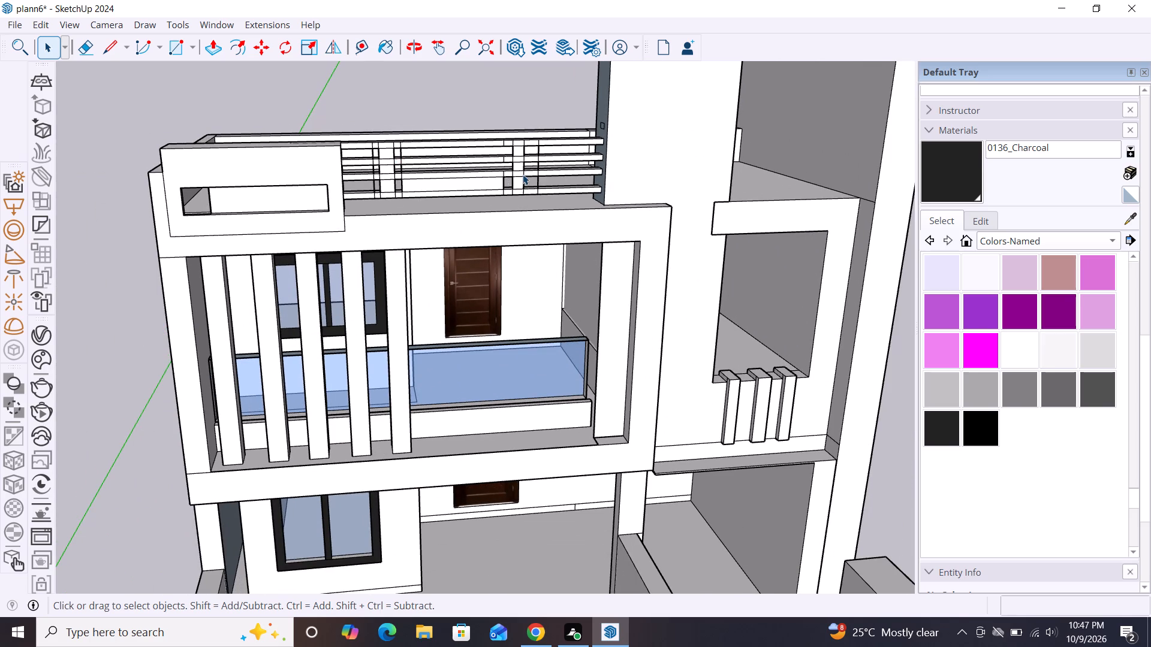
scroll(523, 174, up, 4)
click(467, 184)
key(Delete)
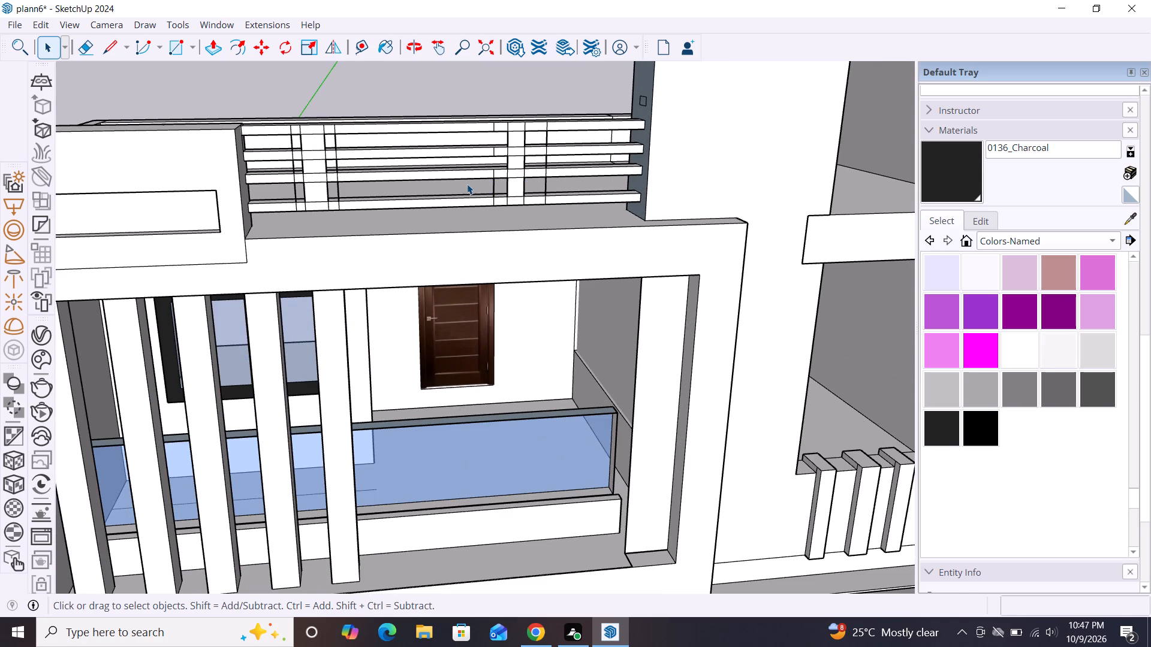
Examine the bars and vertical strips of the roof screen from the front of the house.
scroll(470, 118, down, 4)
middle_drag(465, 211, 415, 182)
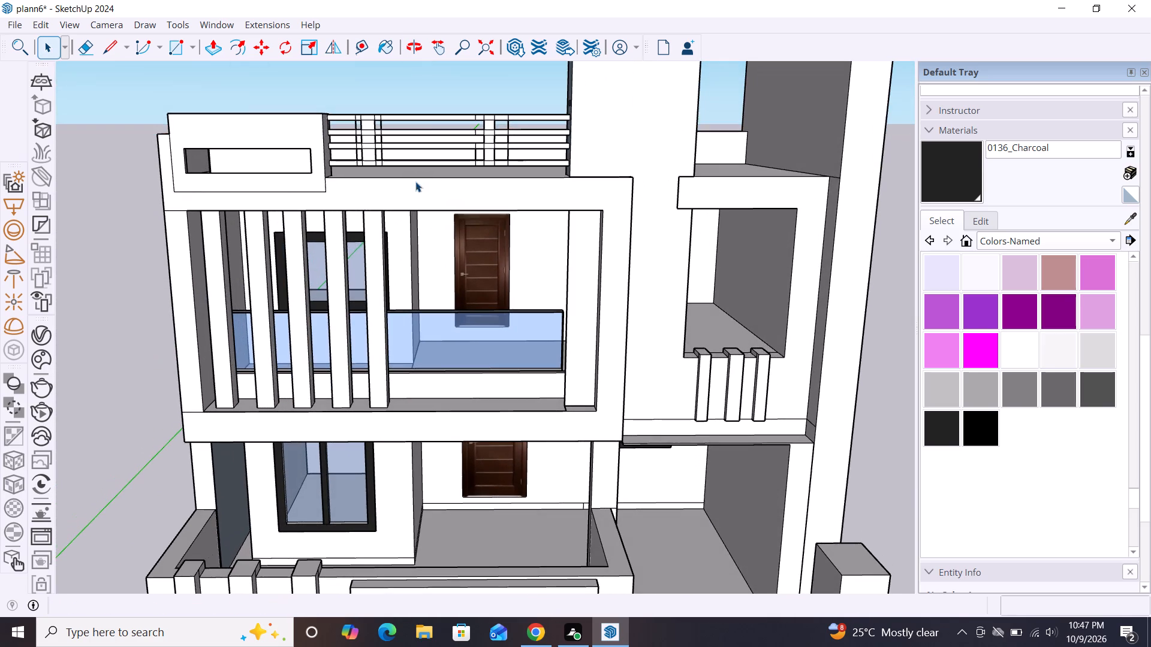
scroll(480, 118, up, 9)
scroll(486, 151, down, 2)
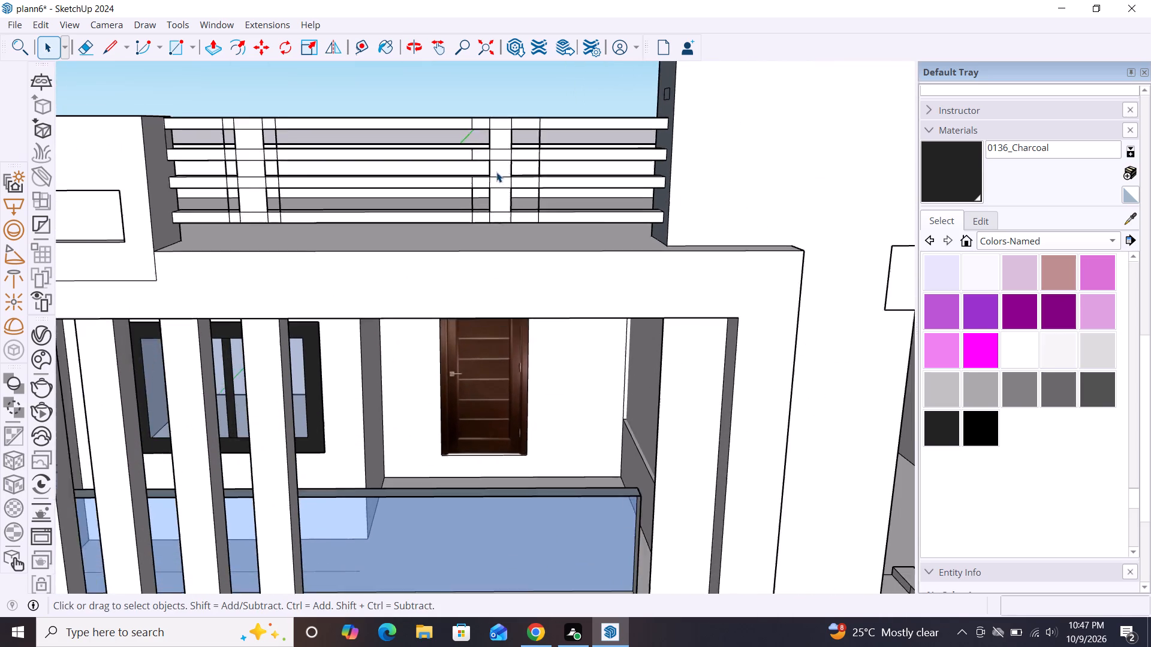
scroll(496, 172, down, 2)
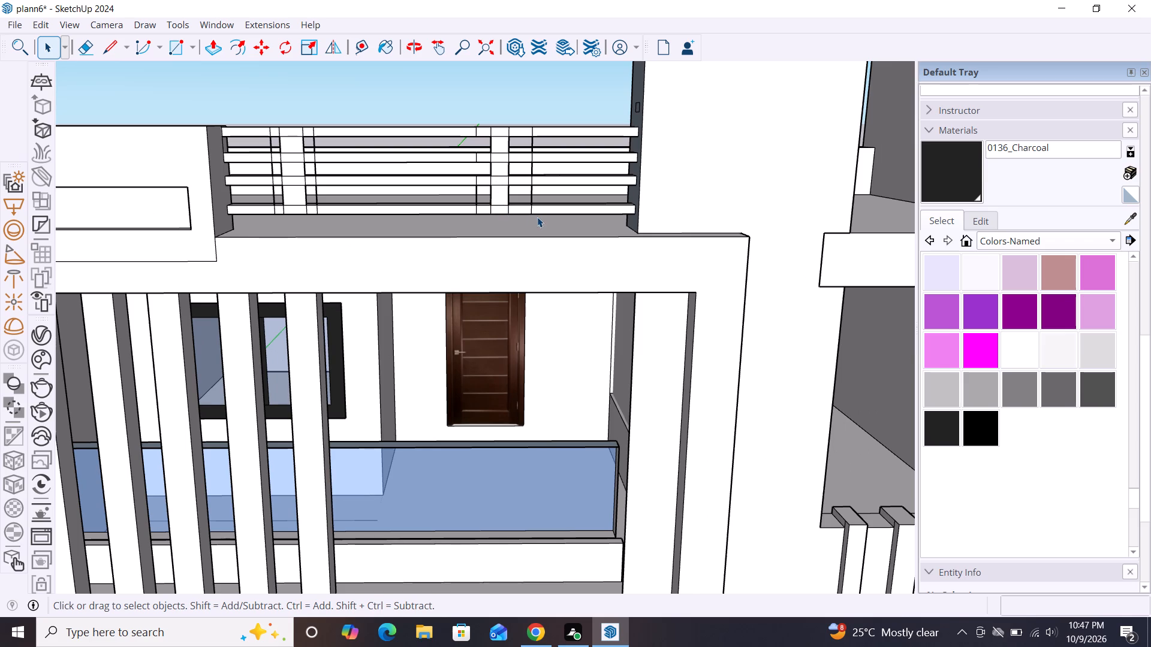
click(542, 169)
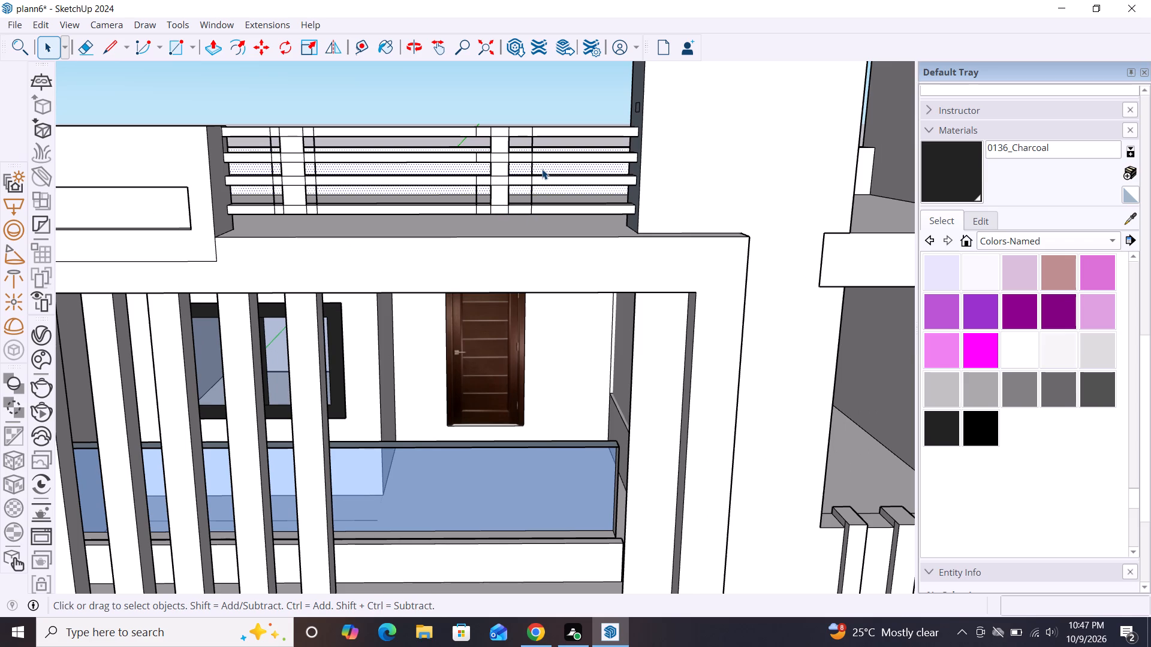
click(573, 97)
scroll(573, 234, down, 3)
middle_drag(589, 362, 523, 304)
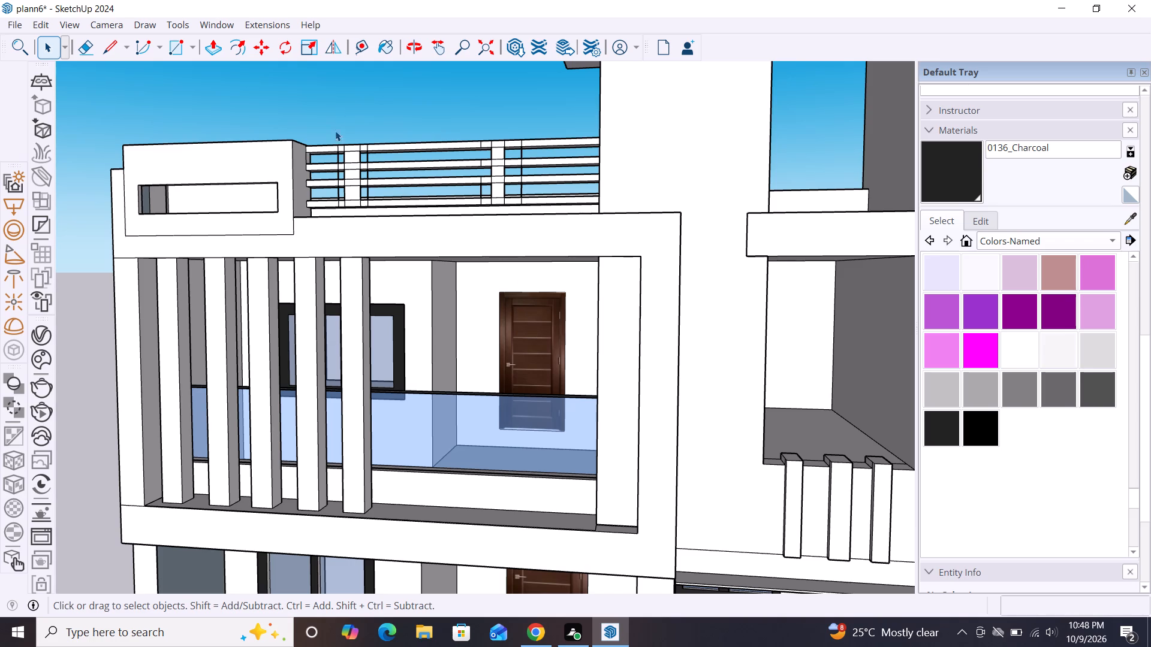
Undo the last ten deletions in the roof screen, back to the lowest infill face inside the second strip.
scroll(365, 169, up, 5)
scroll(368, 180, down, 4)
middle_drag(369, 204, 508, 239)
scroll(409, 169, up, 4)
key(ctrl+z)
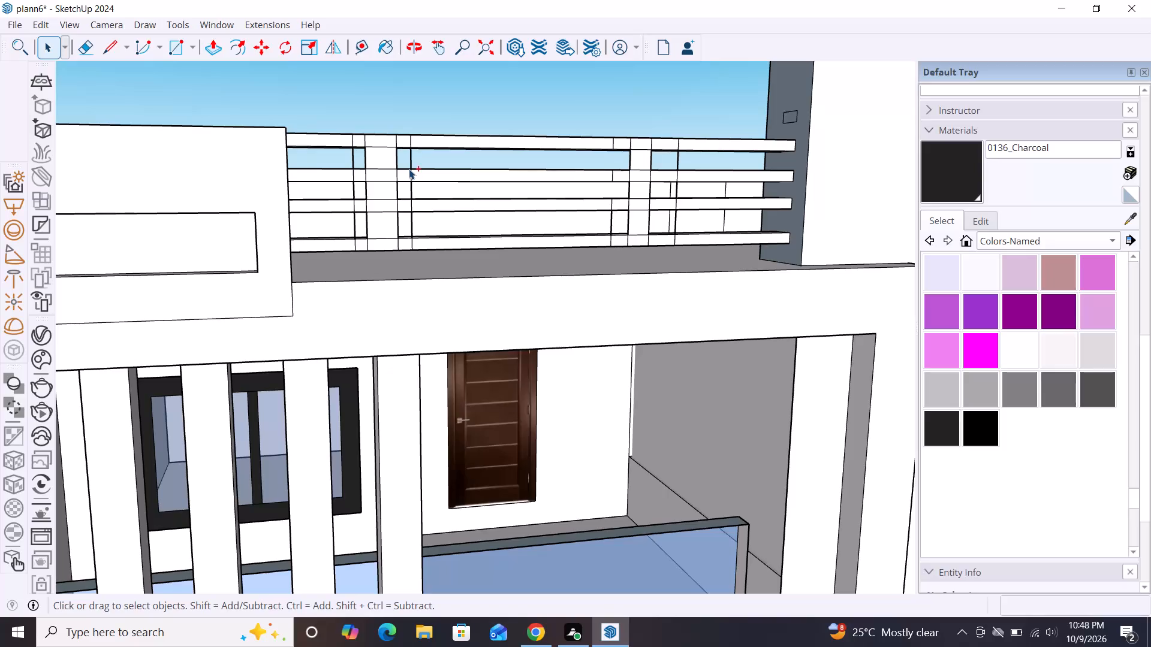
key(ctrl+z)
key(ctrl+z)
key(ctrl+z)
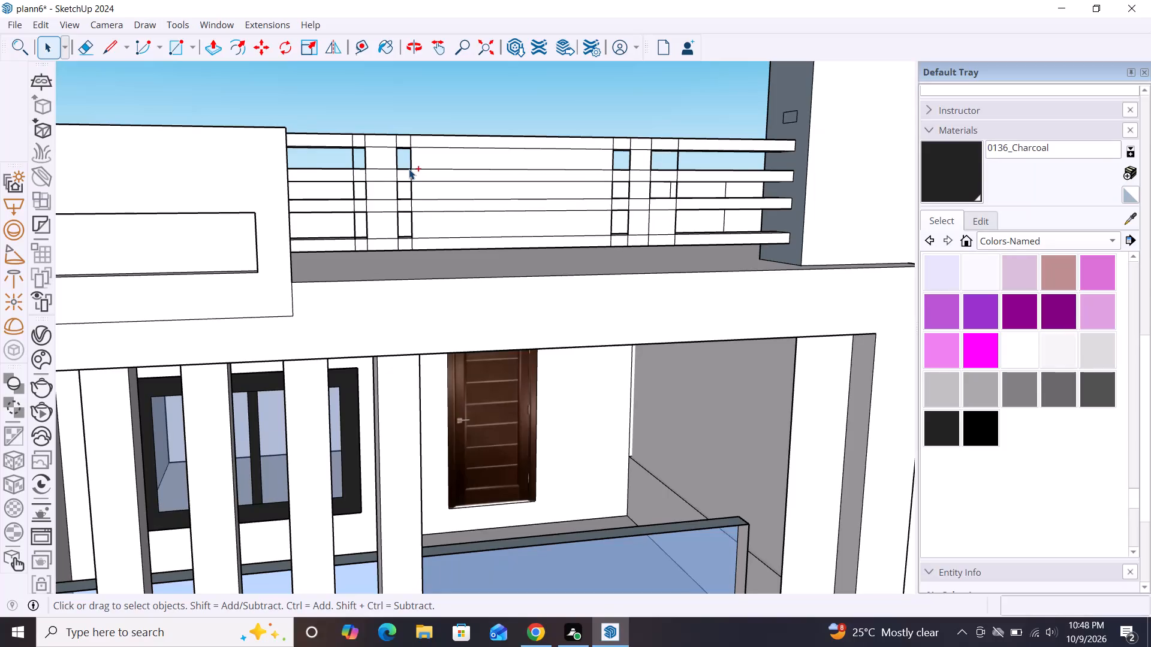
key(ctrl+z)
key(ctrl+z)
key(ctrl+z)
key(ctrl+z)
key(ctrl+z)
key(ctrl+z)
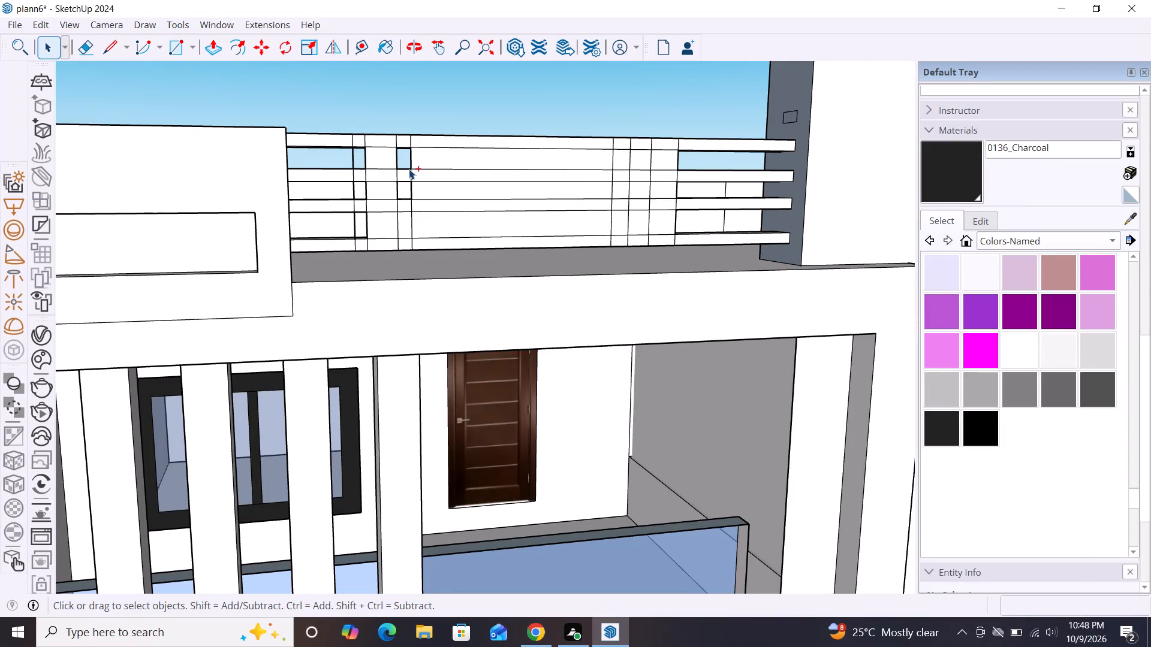
Undo the last seven changes in the roof screen, back through the drawing of the fourth vertical strip.
key(ctrl+z)
key(ctrl+z)
key(ctrl+z)
key(ctrl+z)
key(ctrl+z)
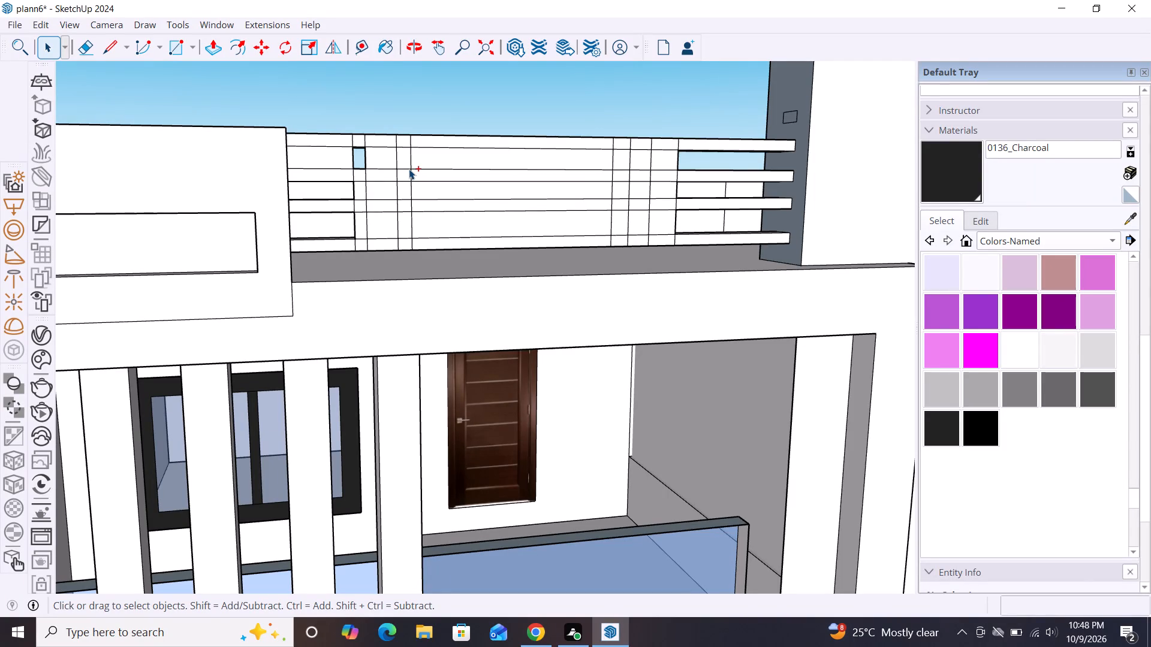
key(ctrl+z)
key(ctrl+z)
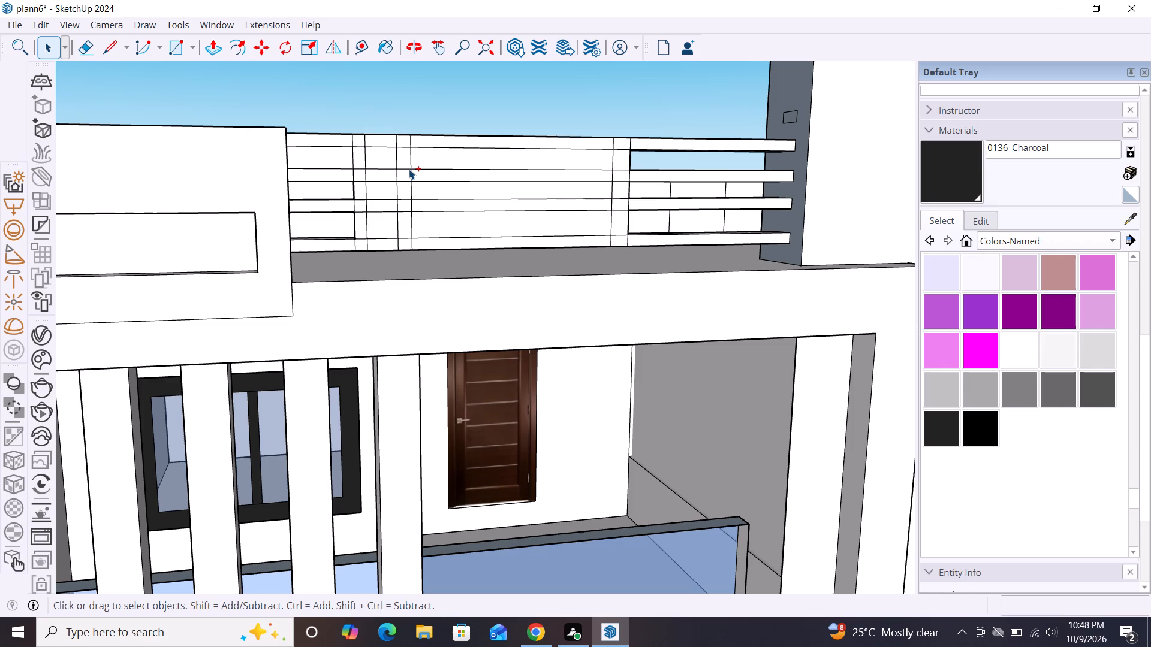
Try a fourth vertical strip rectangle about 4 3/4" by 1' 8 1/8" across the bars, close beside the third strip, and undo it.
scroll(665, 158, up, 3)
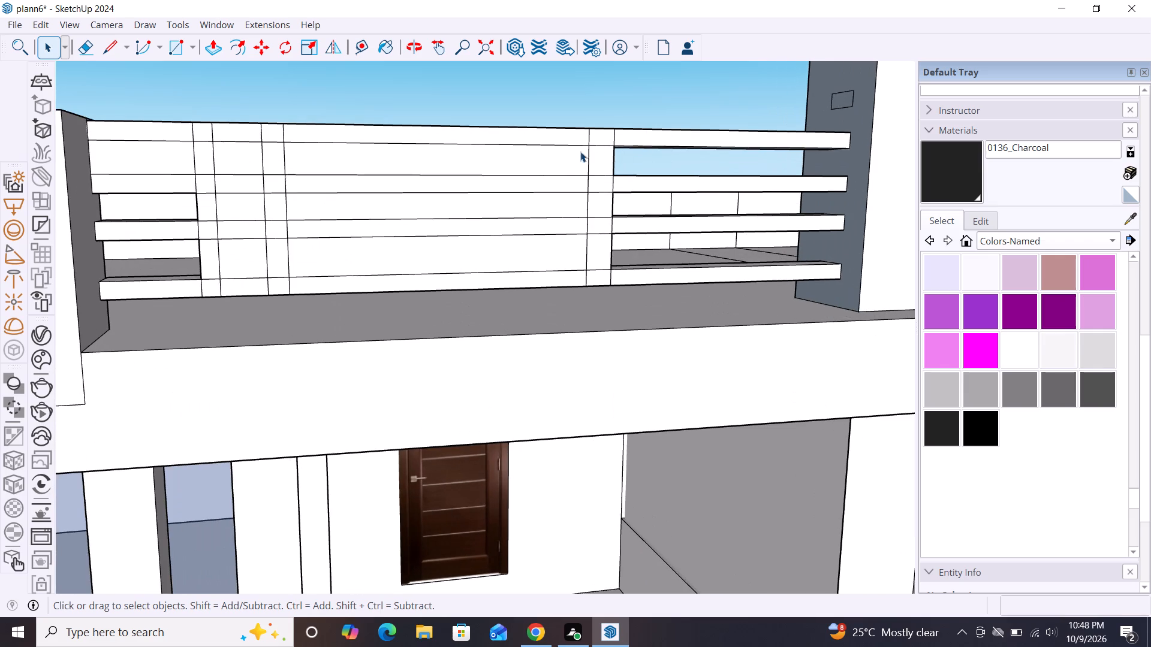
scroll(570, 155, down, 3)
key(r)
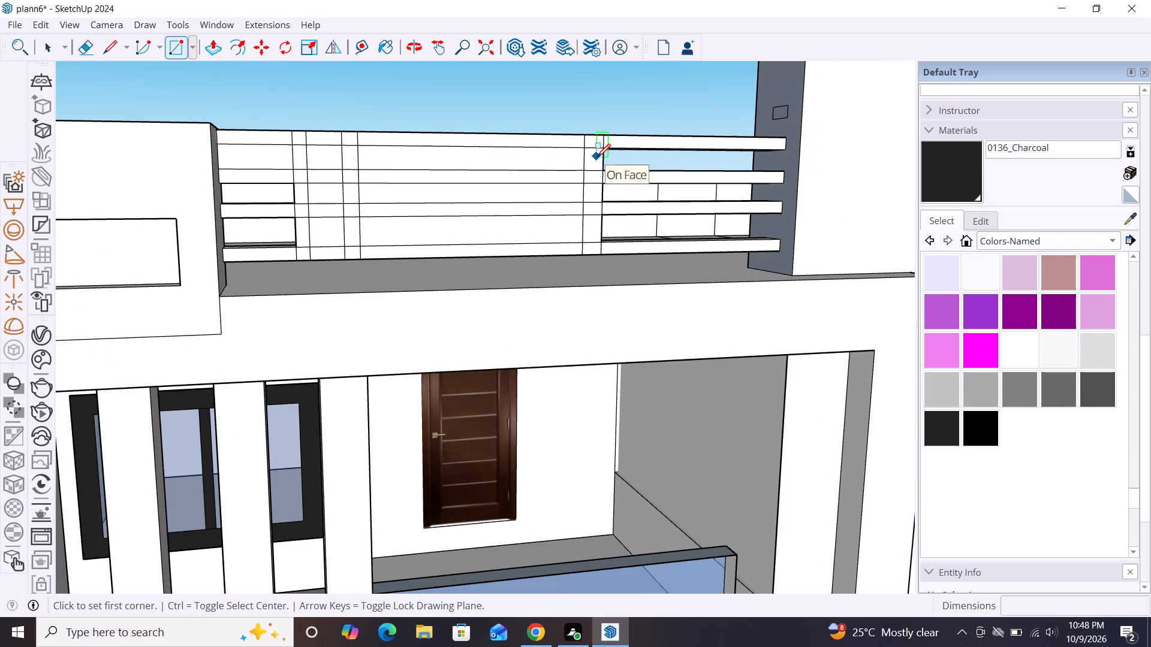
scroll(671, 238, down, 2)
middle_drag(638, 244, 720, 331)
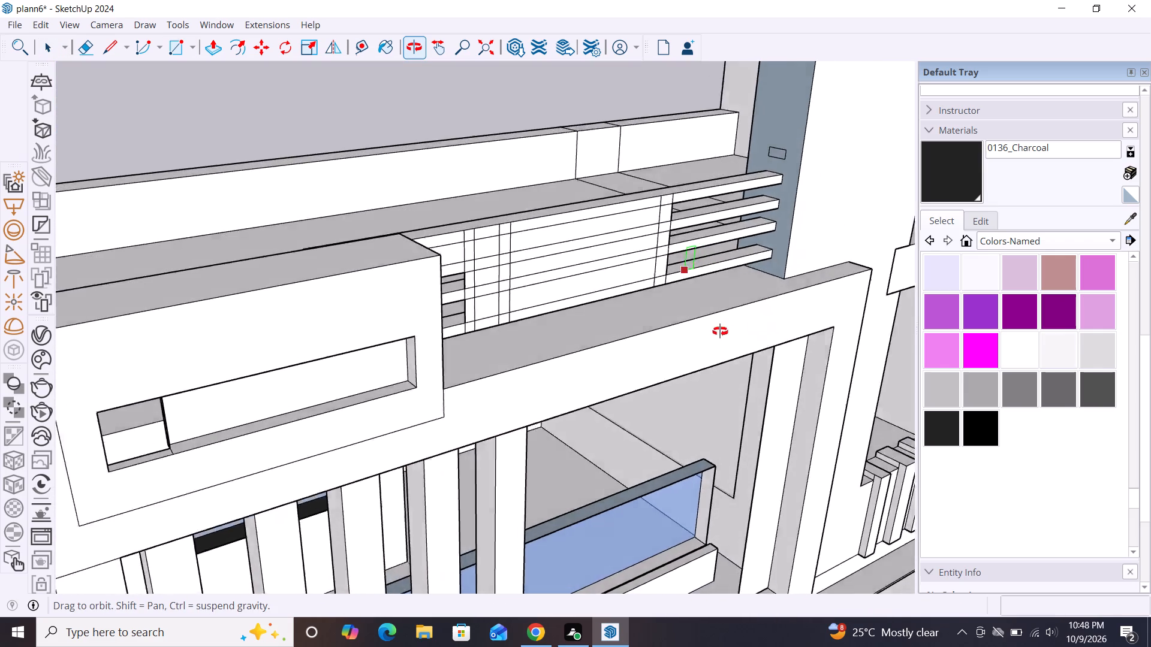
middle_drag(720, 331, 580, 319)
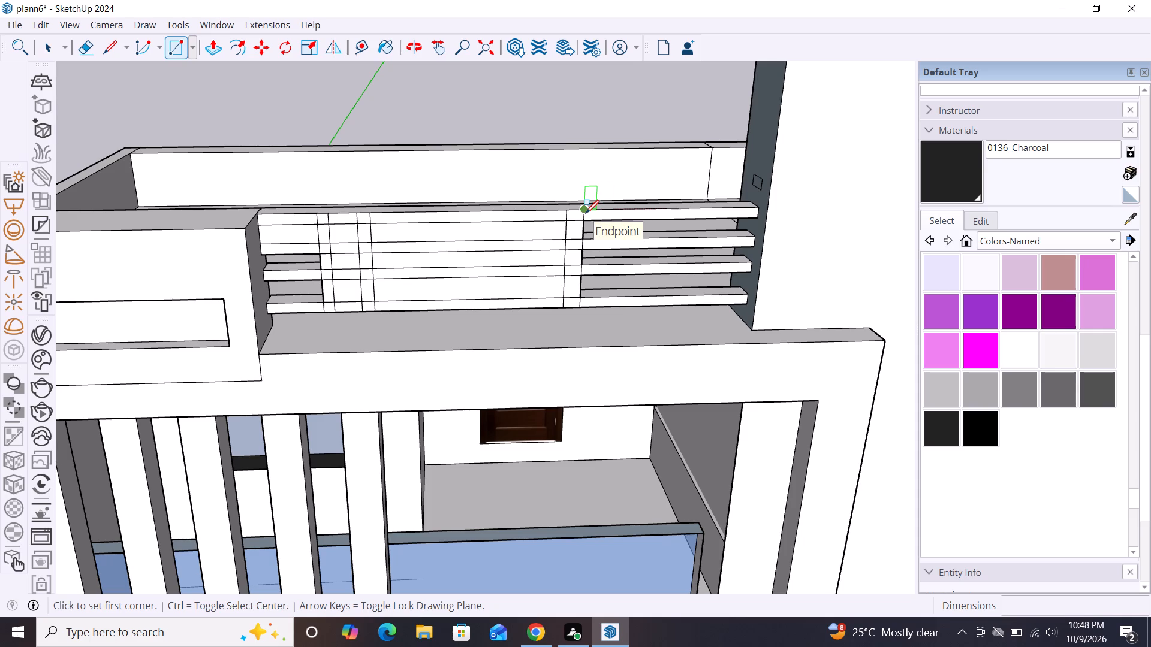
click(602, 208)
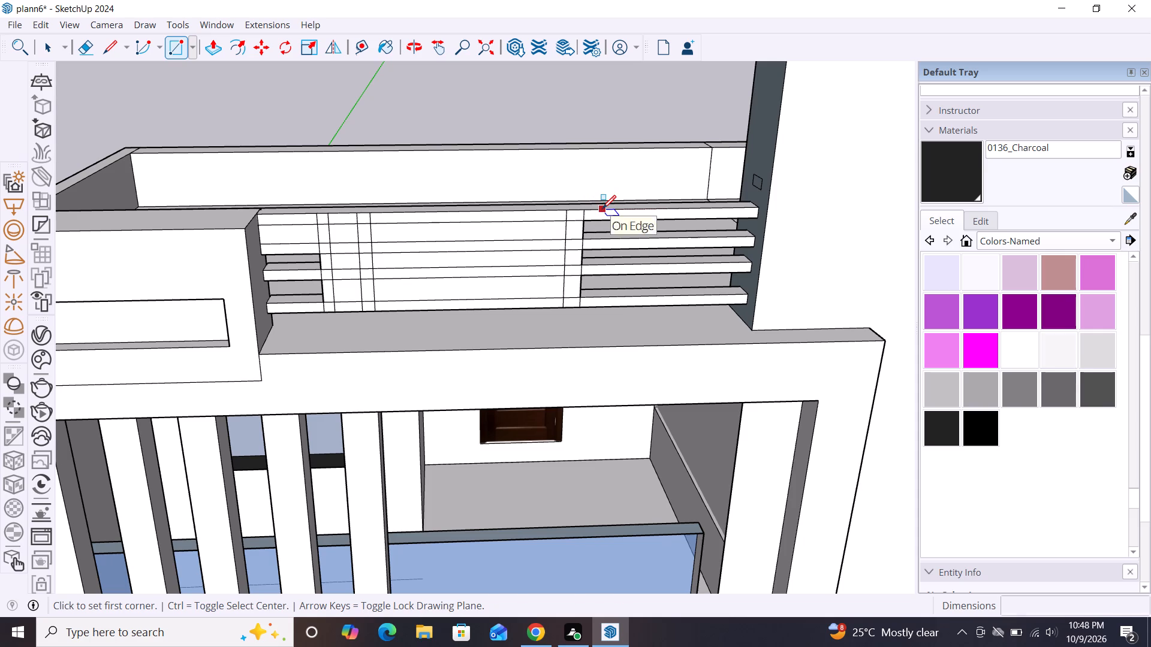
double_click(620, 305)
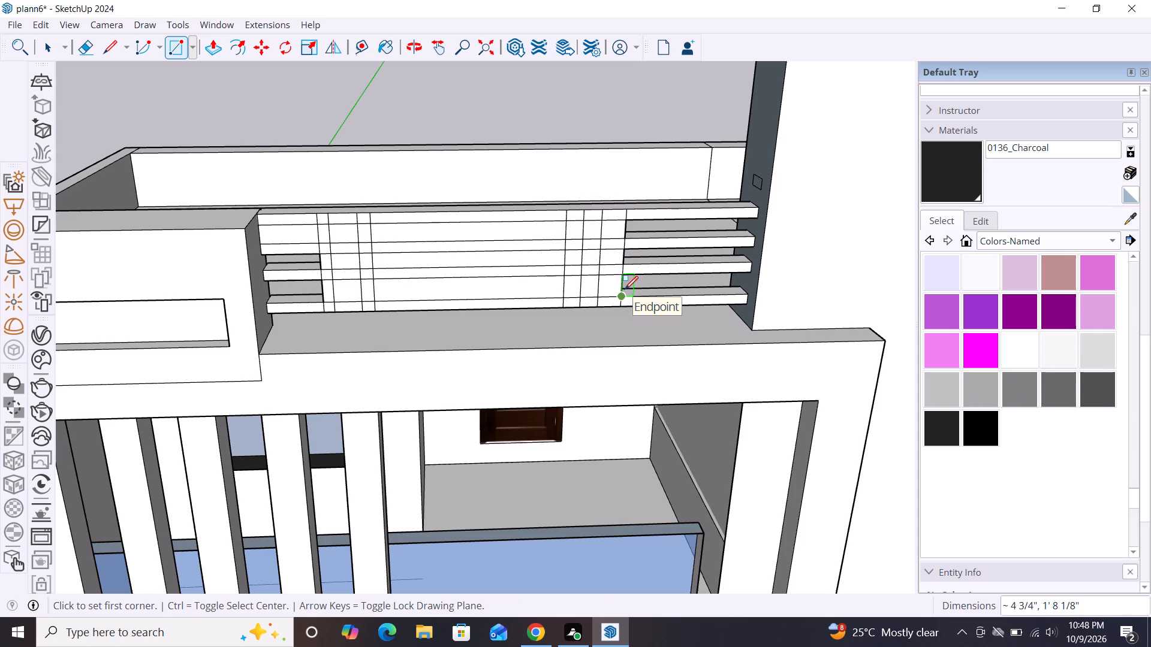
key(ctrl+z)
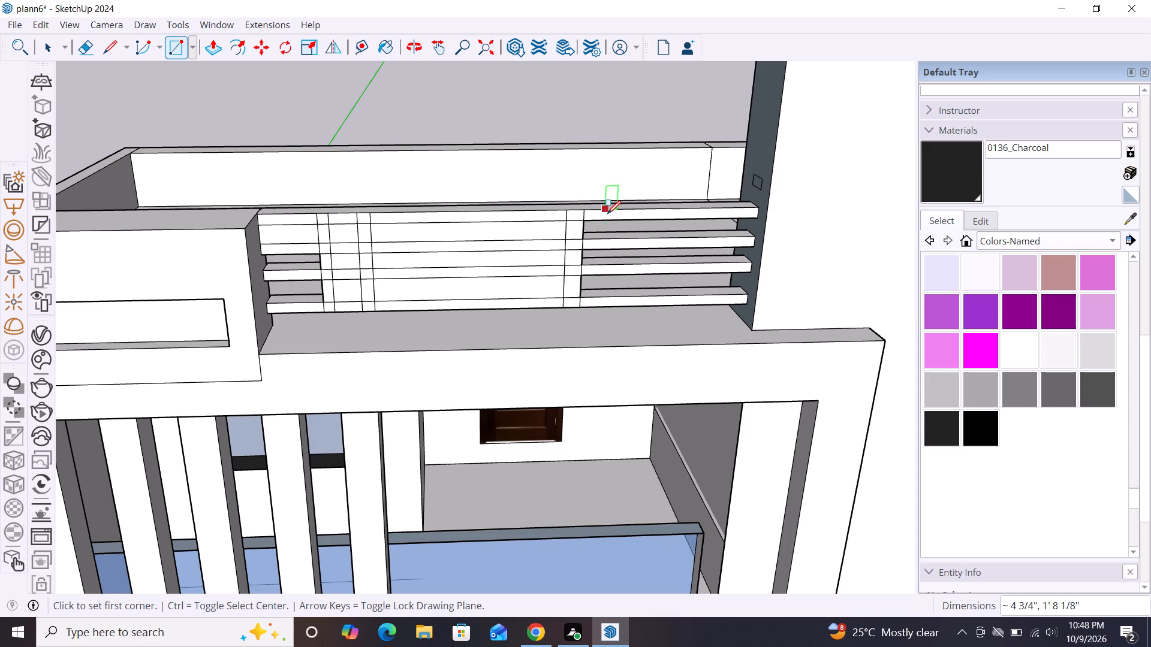
Draw a fourth vertical strip rectangle about 3" by 1' 8 1/8" across the bars, a little farther from the third strip.
click(617, 210)
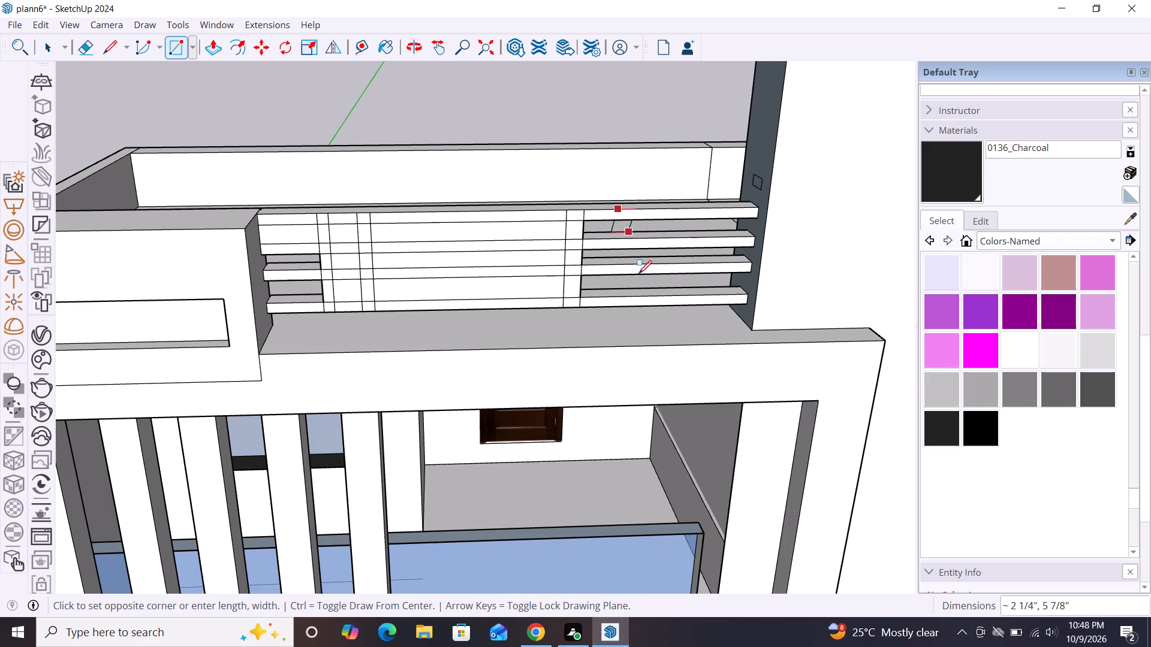
click(627, 309)
key(space)
Erase the four stray edges running across the roof floor and up the inner face of the rear parapet.
scroll(522, 234, down, 3)
middle_drag(484, 271, 743, 348)
scroll(634, 188, up, 4)
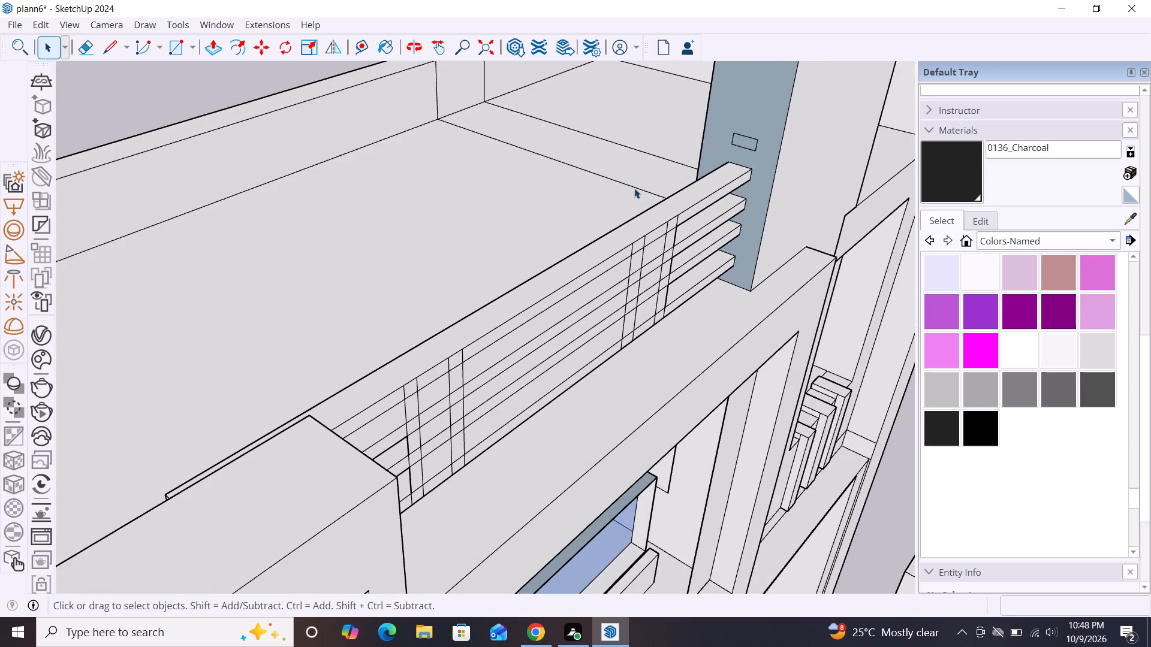
key(e)
click(534, 150)
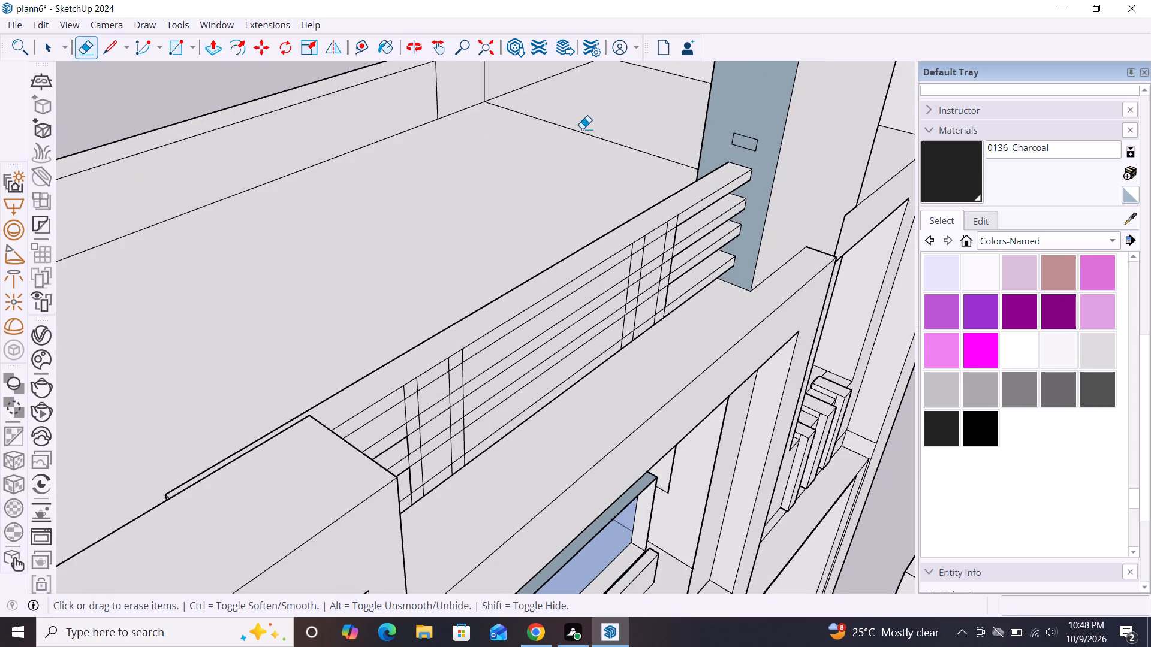
click(581, 132)
double_click(440, 109)
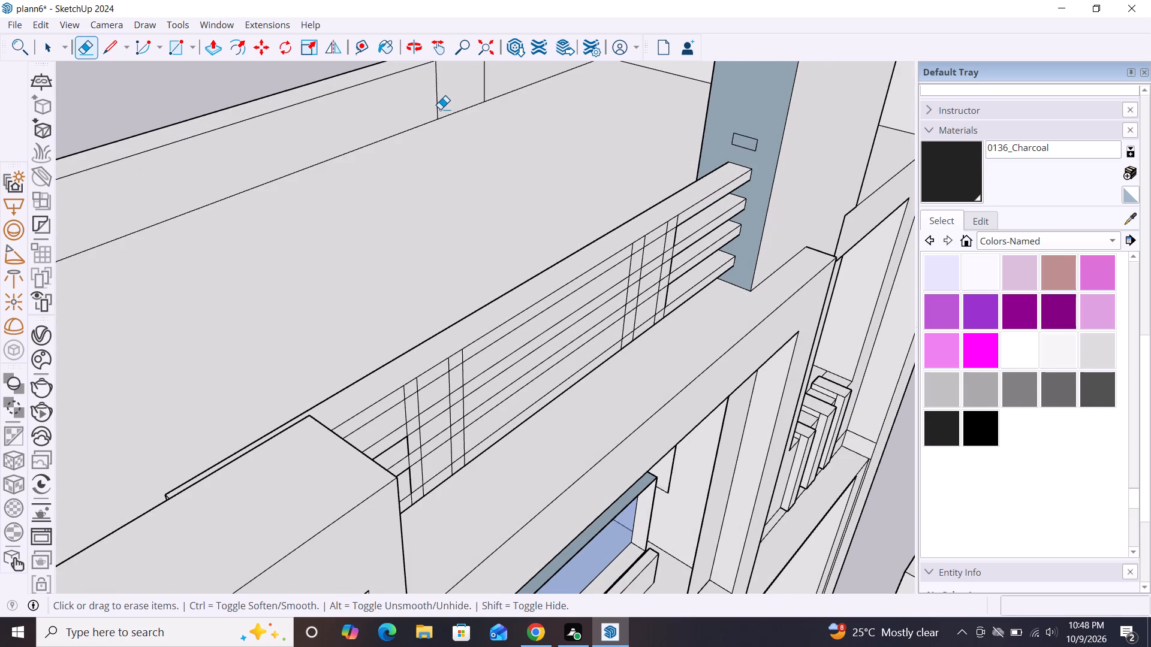
click(438, 107)
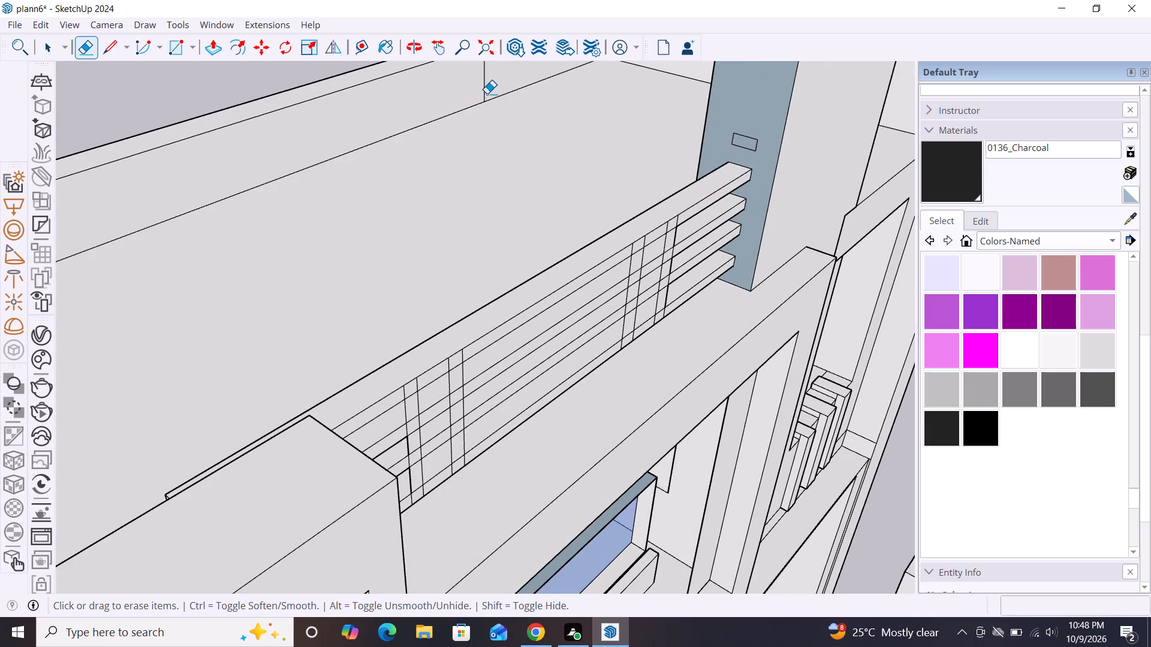
click(486, 94)
Delete the top infill face between the boxed parapet and the first vertical strip, keeping its surrounding edges.
scroll(611, 167, down, 8)
middle_drag(661, 489, 644, 402)
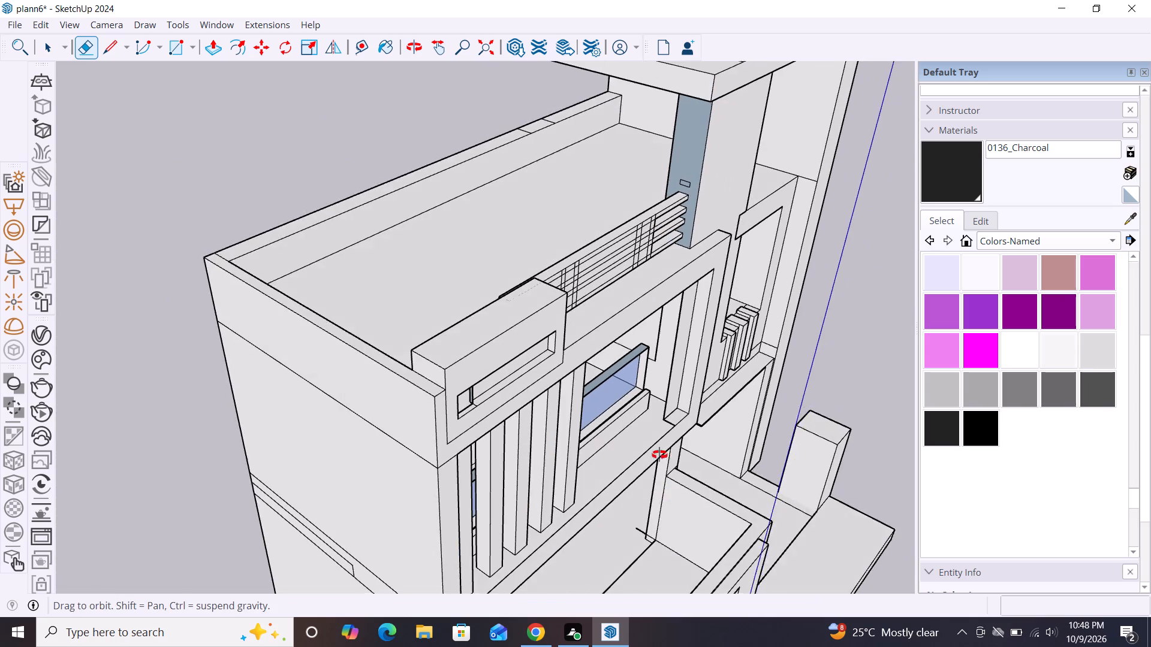
middle_drag(644, 402, 369, 352)
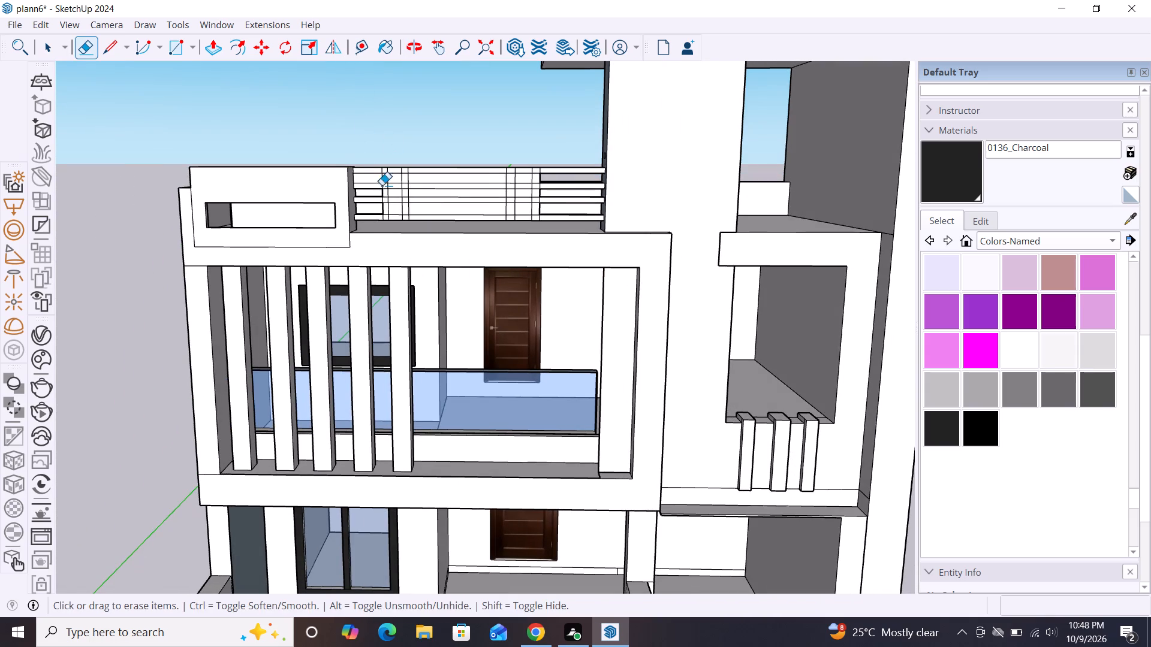
scroll(385, 185, up, 6)
key(space)
scroll(370, 195, up, 5)
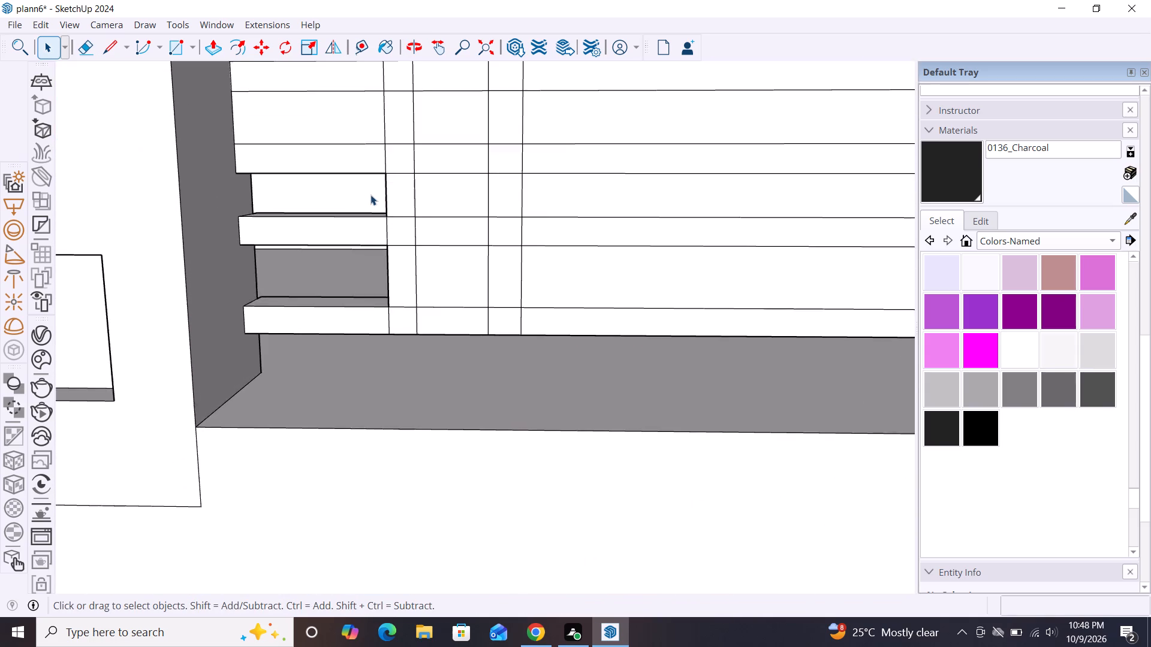
scroll(370, 195, up, 3)
scroll(370, 195, down, 4)
scroll(471, 182, down, 2)
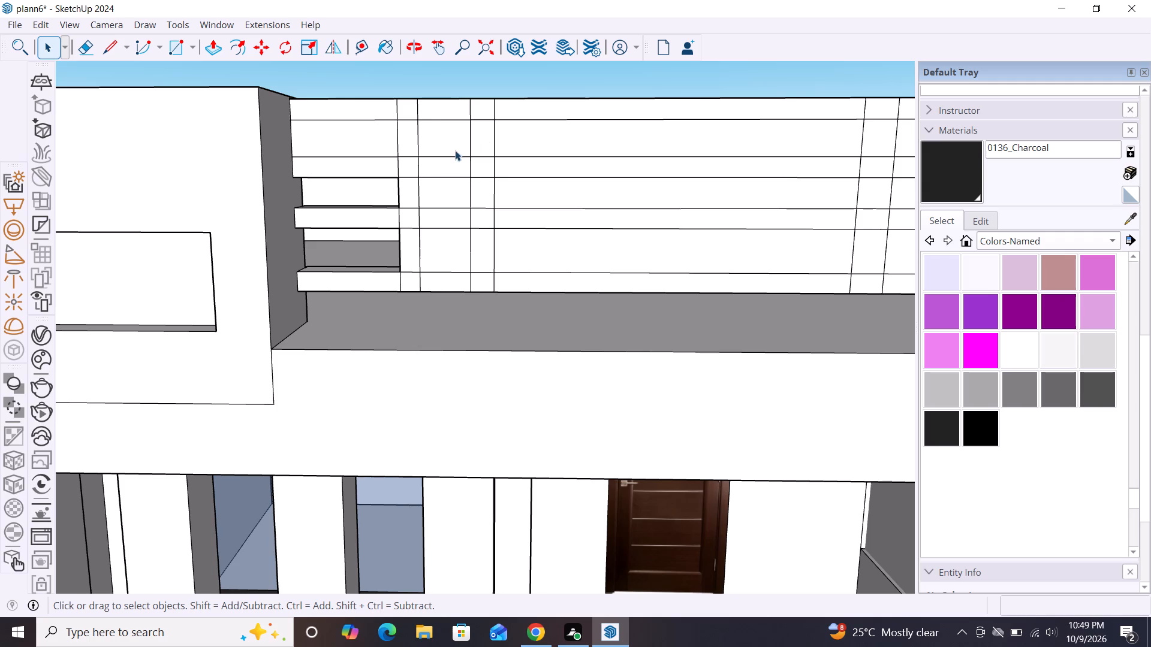
scroll(354, 196, down, 3)
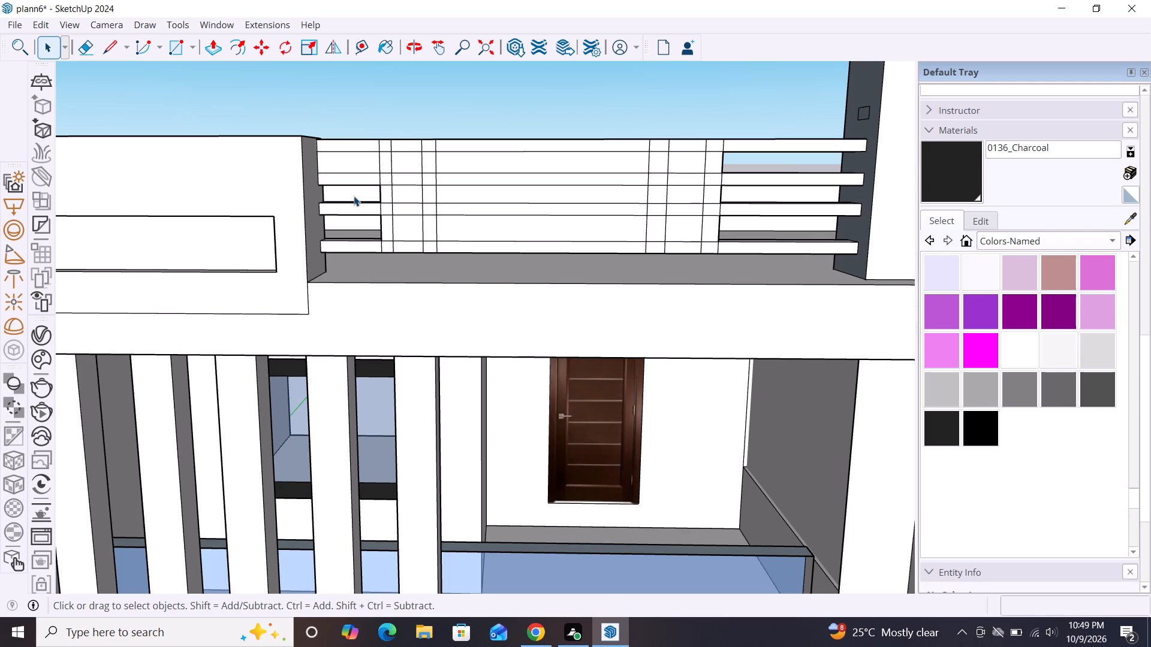
scroll(381, 146, up, 4)
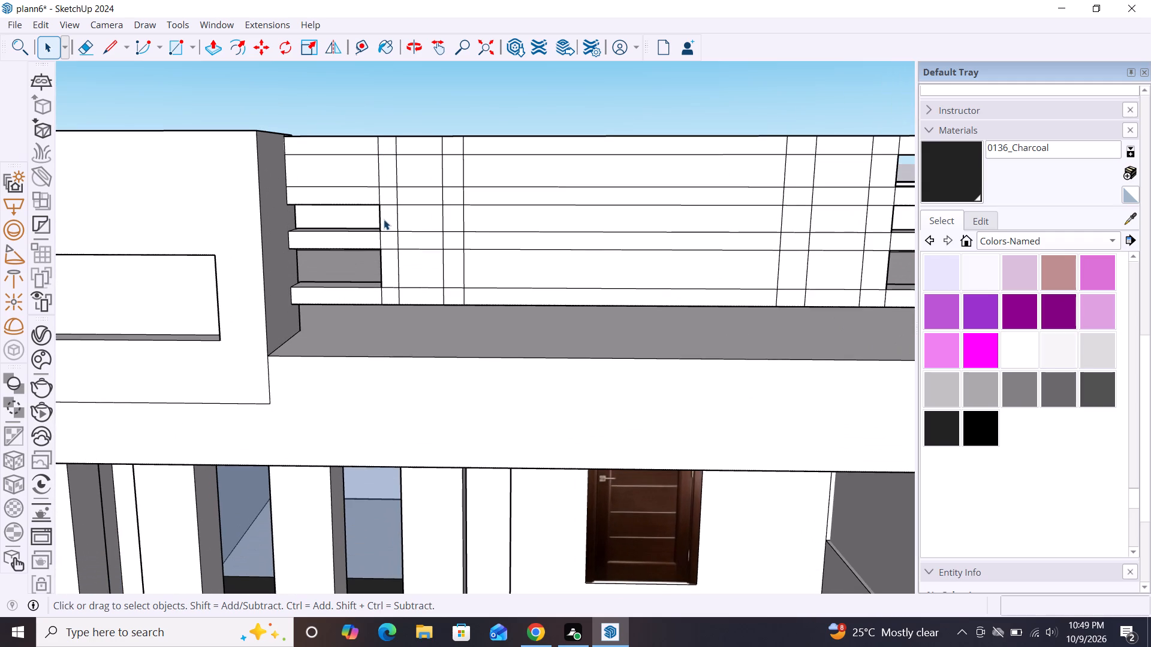
double_click(341, 182)
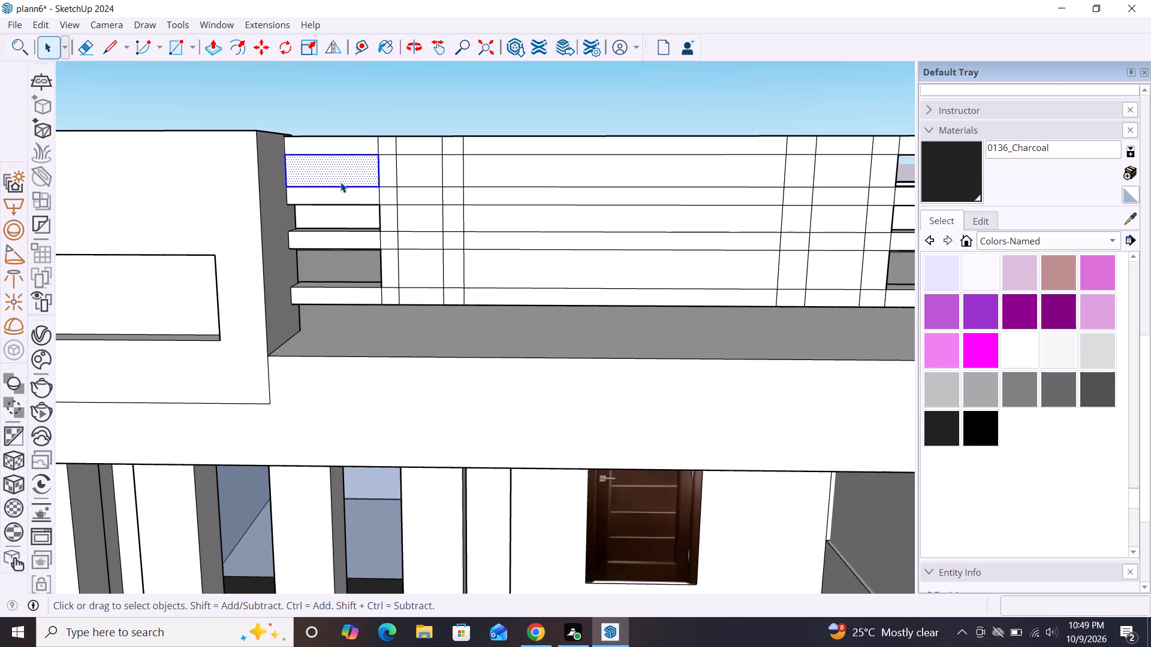
key(Delete)
key(ctrl+z)
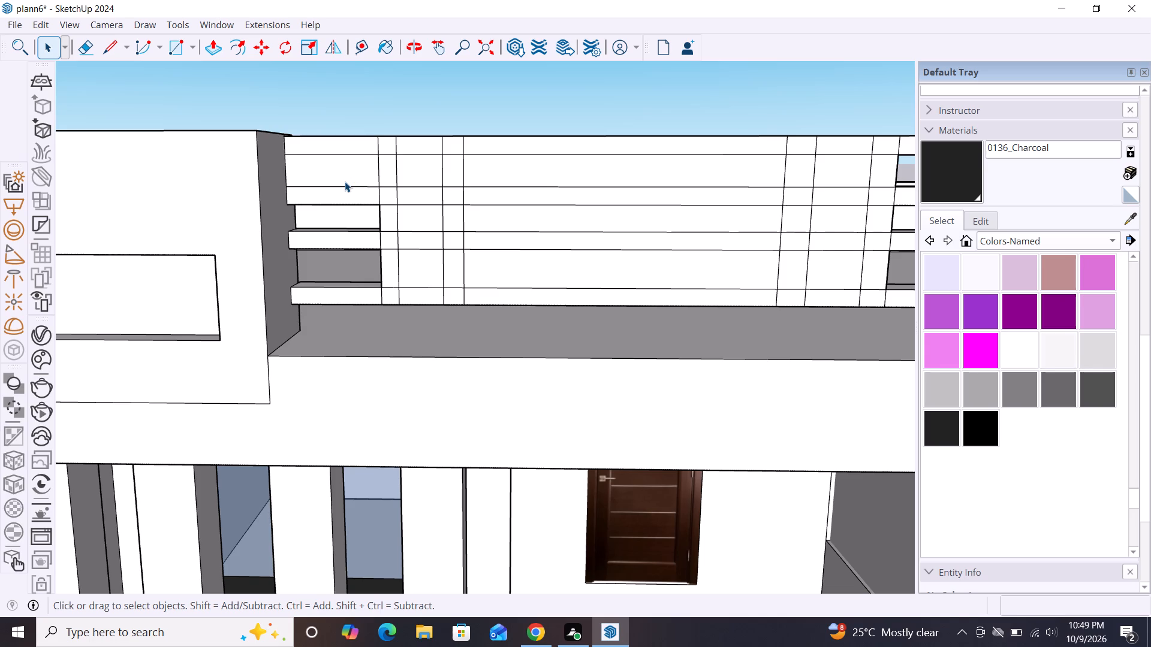
click(345, 179)
key(Delete)
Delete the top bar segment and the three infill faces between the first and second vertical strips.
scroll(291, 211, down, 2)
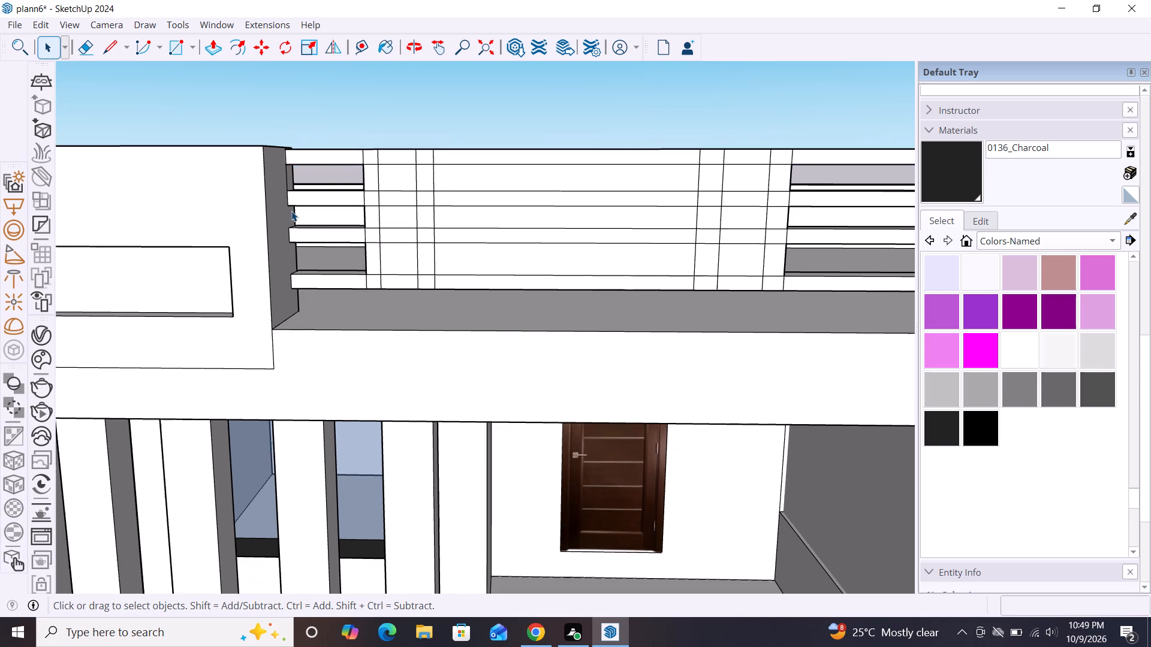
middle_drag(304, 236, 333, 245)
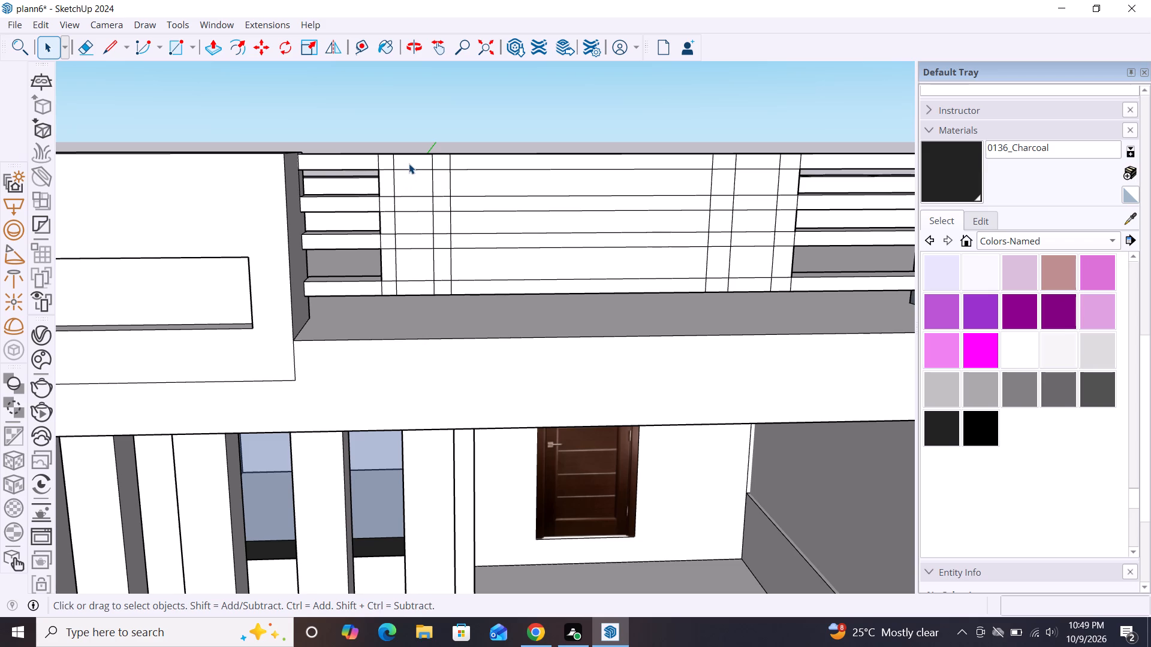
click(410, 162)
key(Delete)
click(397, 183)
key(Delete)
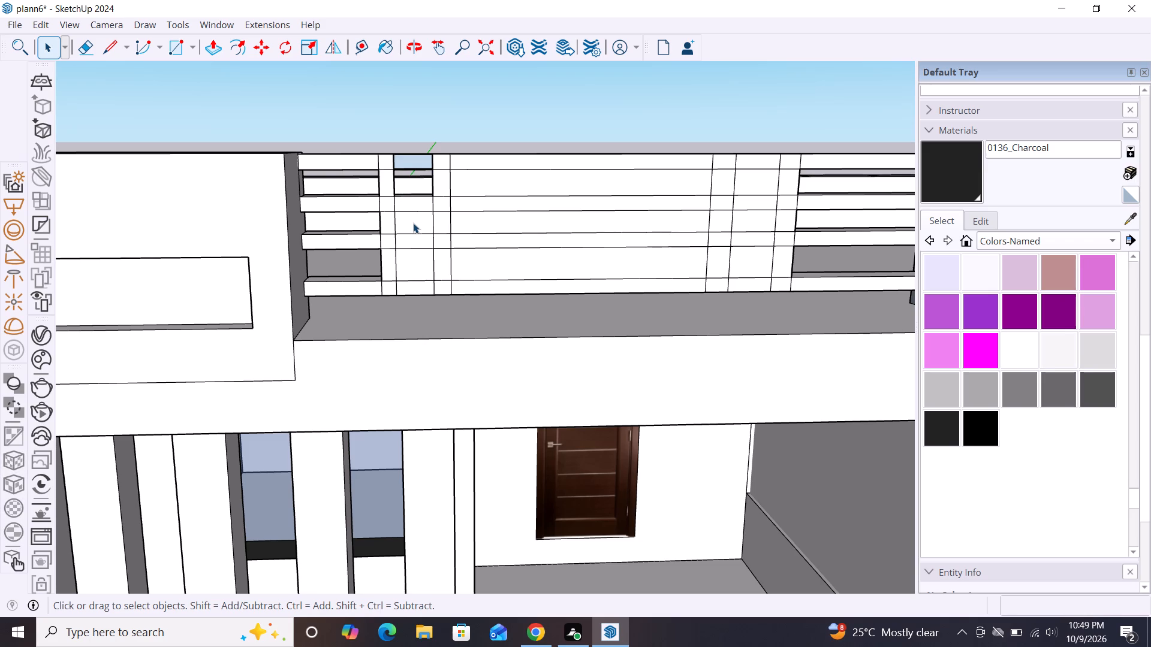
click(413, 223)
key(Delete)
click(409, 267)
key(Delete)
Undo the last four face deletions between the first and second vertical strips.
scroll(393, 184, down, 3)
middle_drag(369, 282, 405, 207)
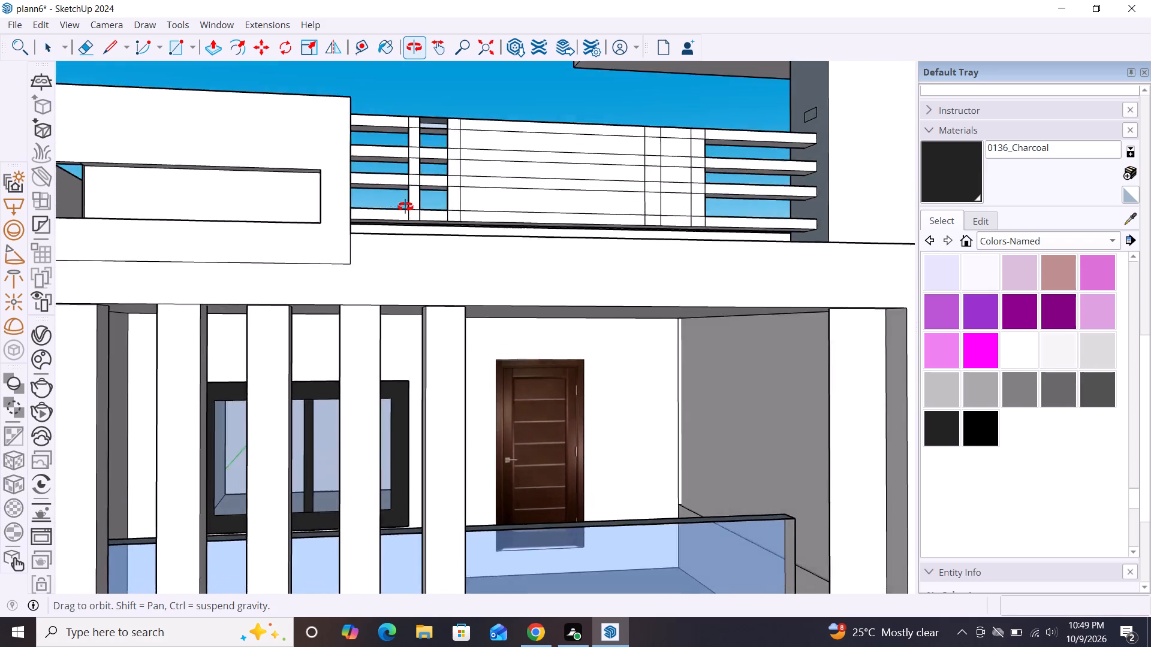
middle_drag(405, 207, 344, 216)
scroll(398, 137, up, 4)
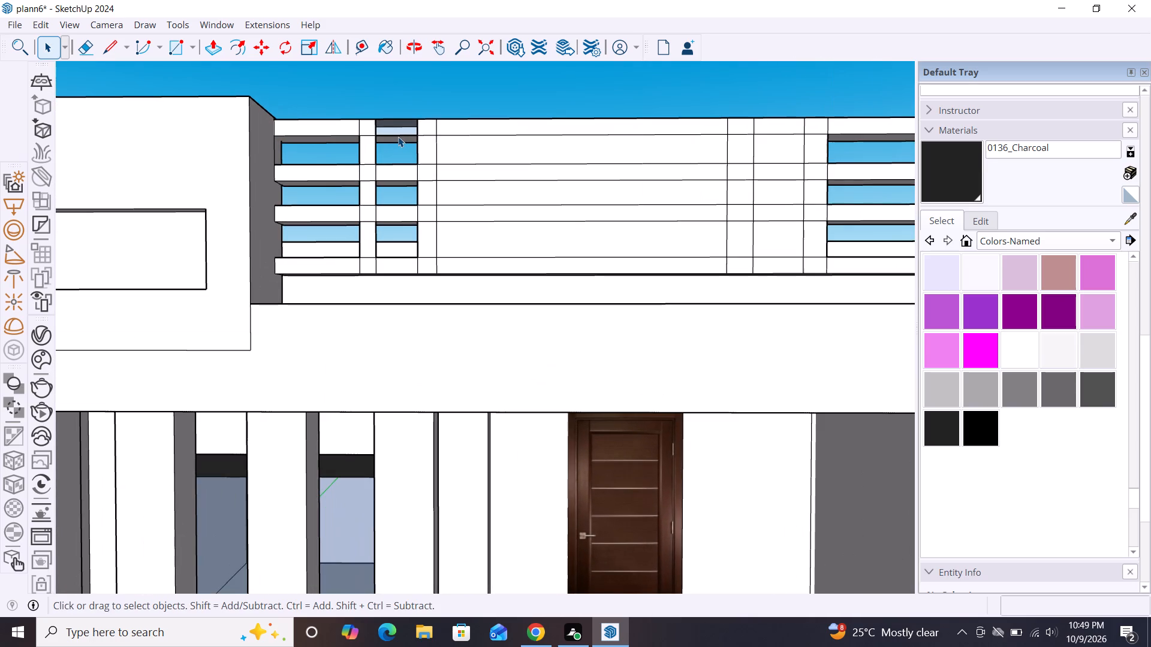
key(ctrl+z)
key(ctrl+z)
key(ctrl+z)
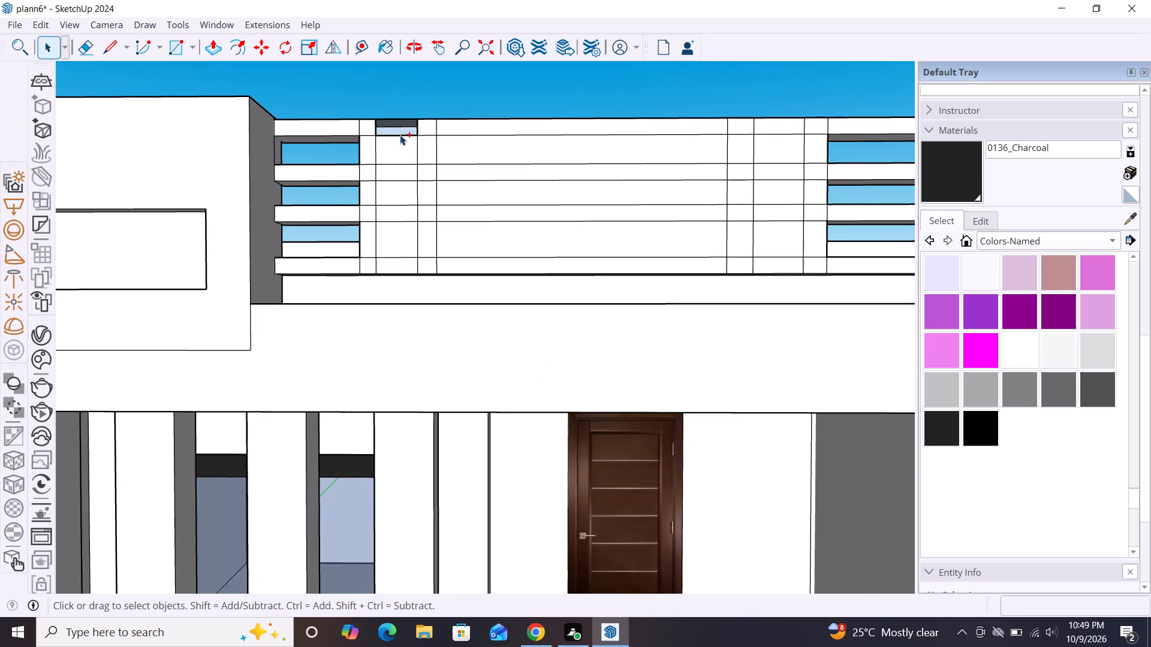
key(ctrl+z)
Delete only the three infill faces between the bars, from the first to the second vertical strip, keeping the bar segments.
click(408, 160)
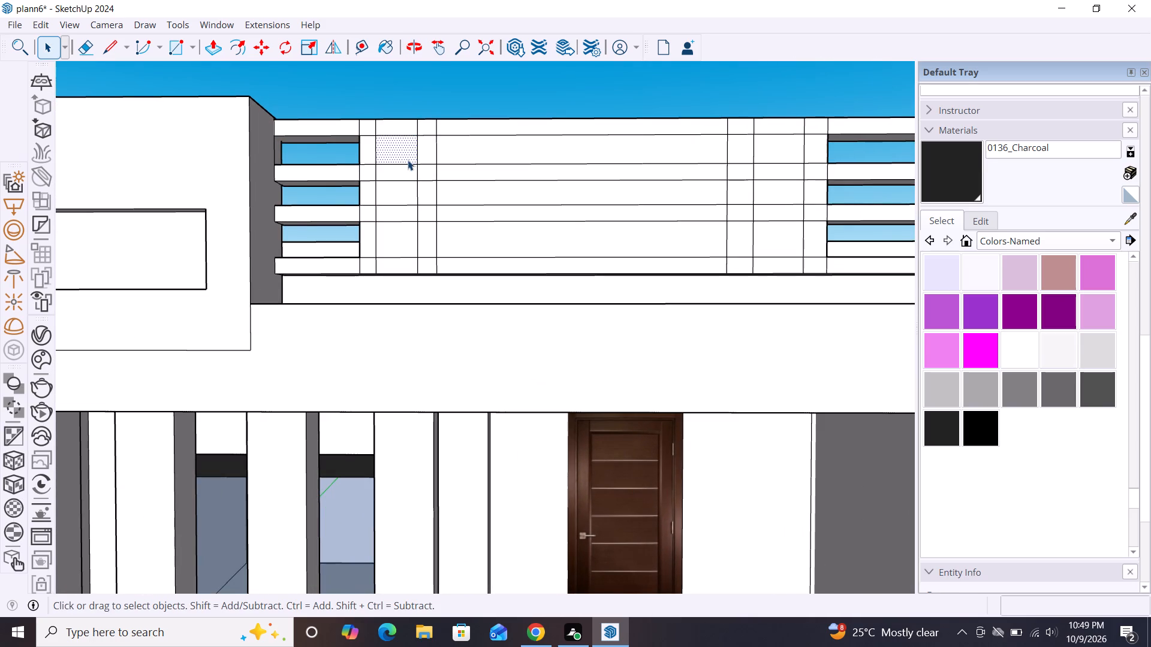
key(Delete)
click(400, 199)
key(Delete)
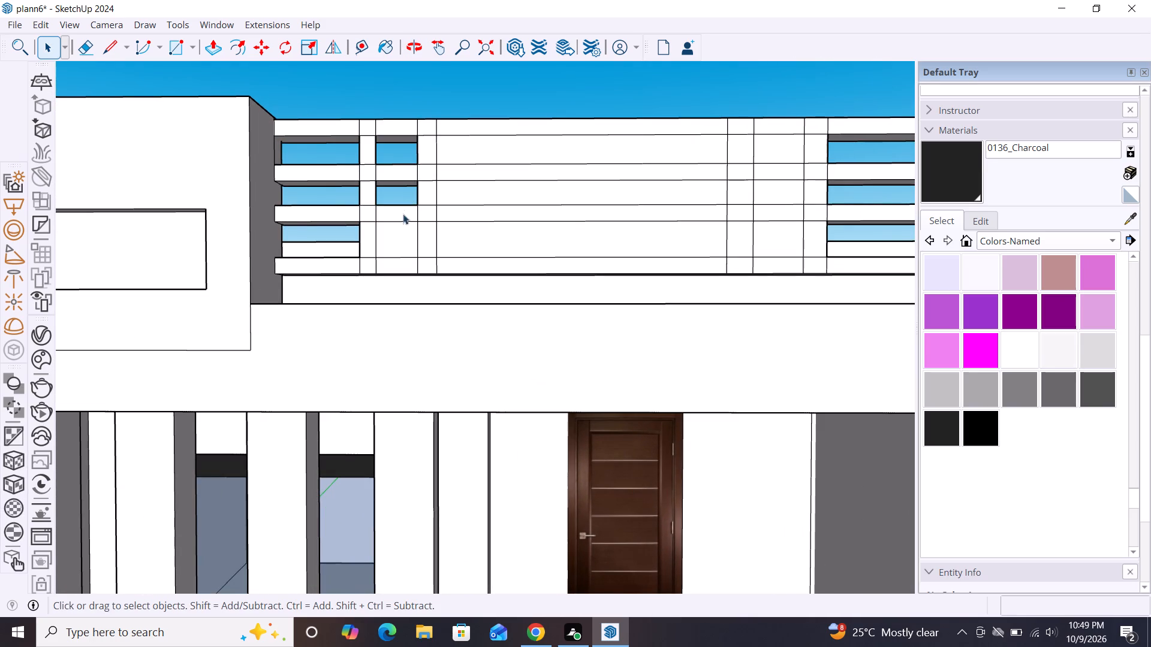
double_click(392, 243)
key(Delete)
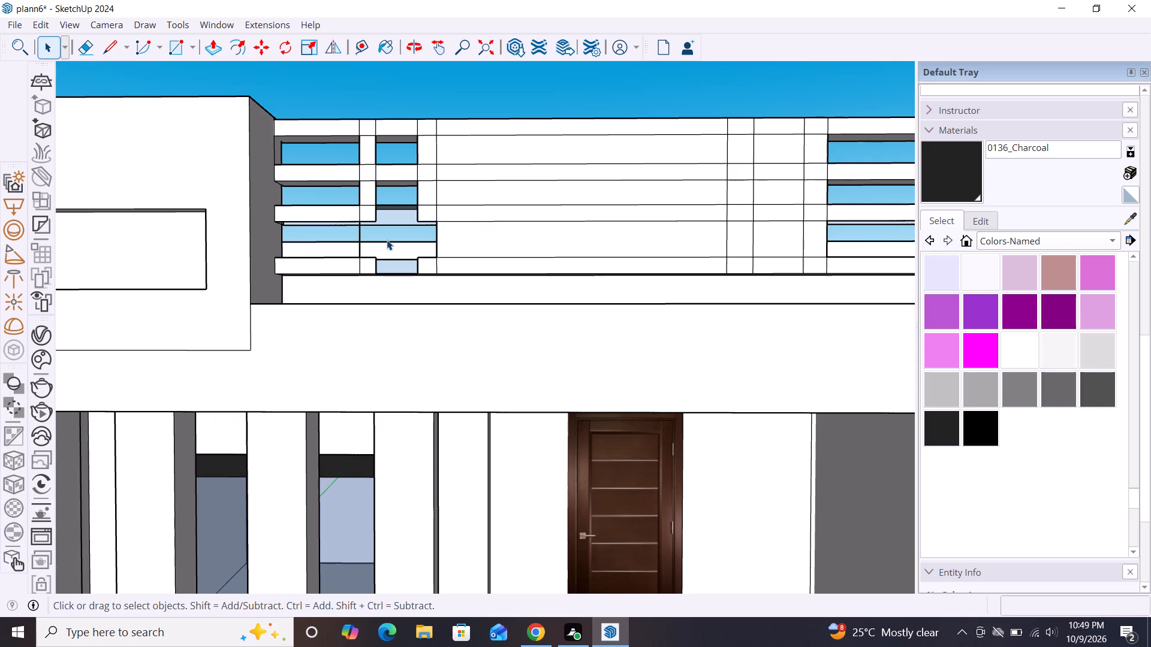
key(ctrl+z)
click(391, 244)
key(Delete)
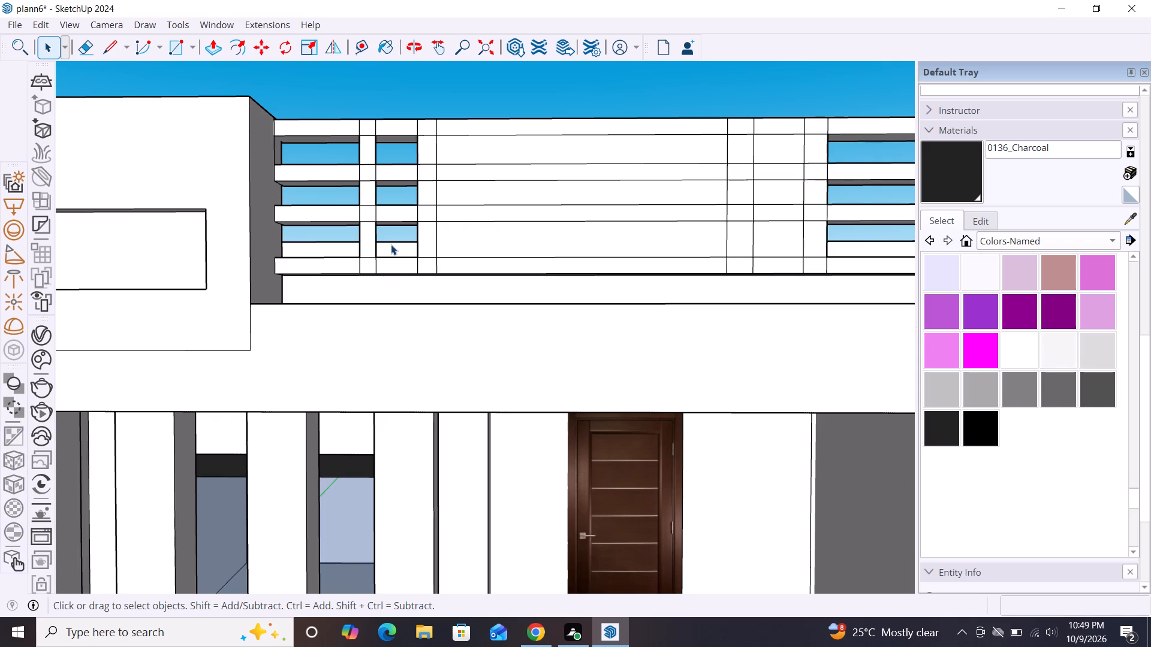
scroll(441, 194, down, 2)
middle_drag(422, 234, 408, 287)
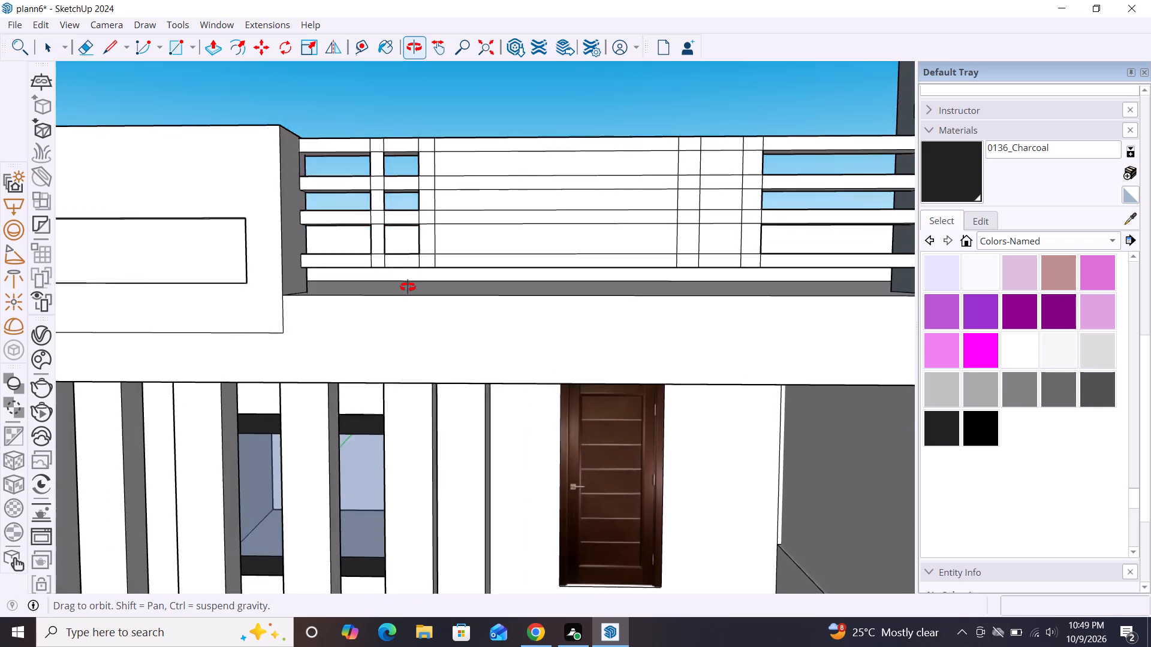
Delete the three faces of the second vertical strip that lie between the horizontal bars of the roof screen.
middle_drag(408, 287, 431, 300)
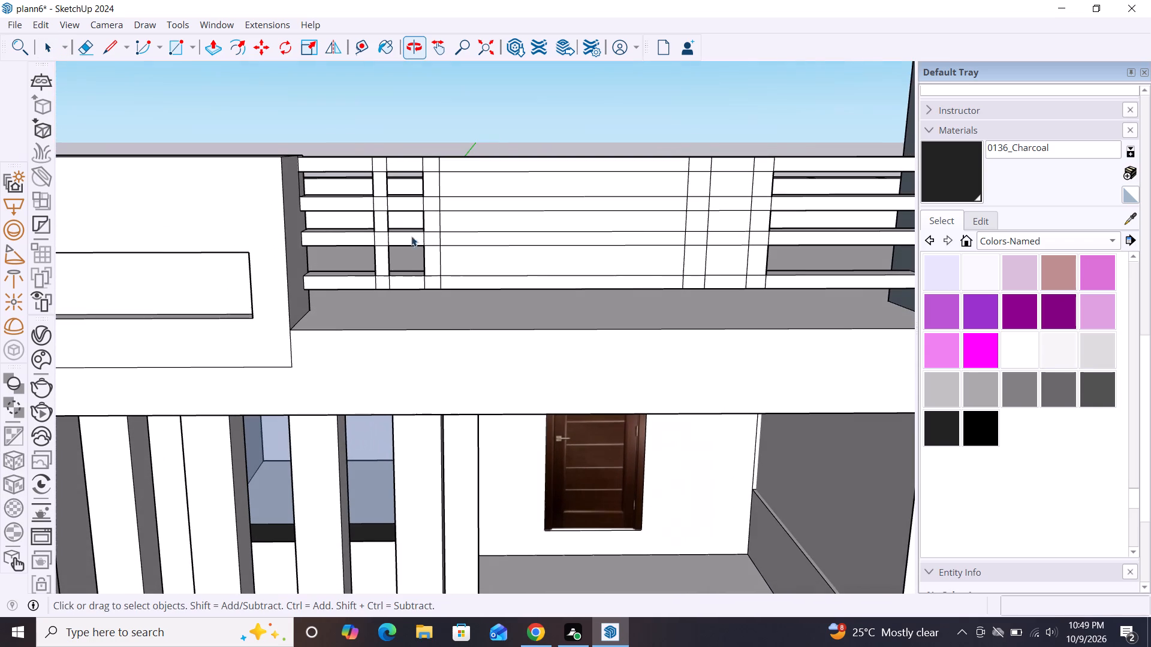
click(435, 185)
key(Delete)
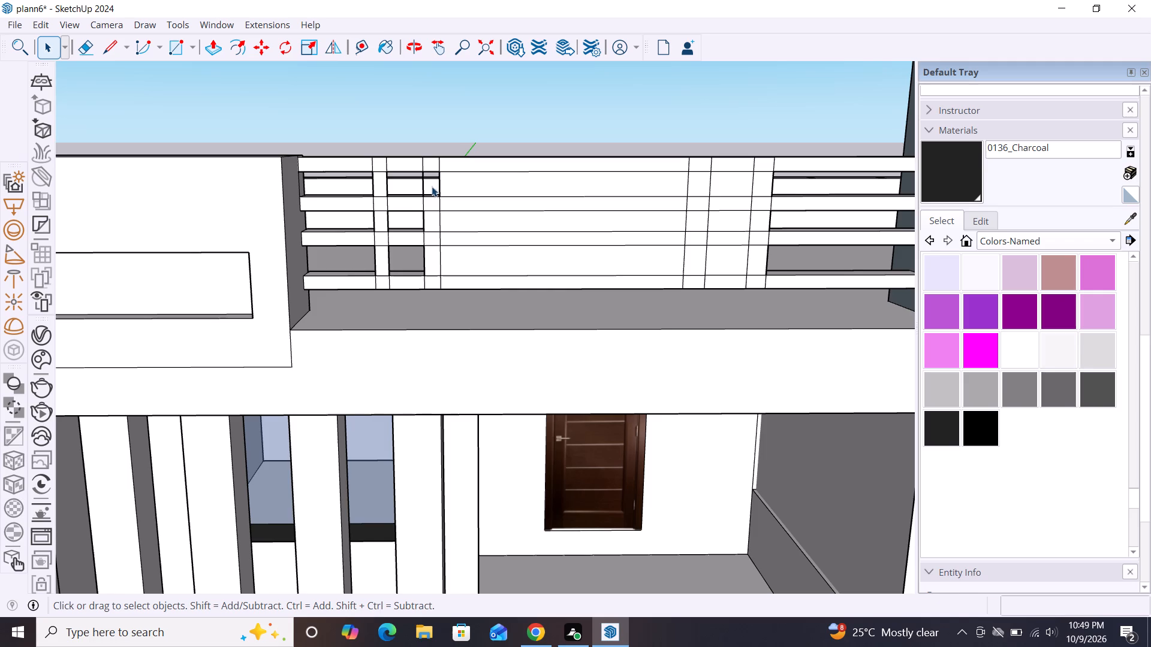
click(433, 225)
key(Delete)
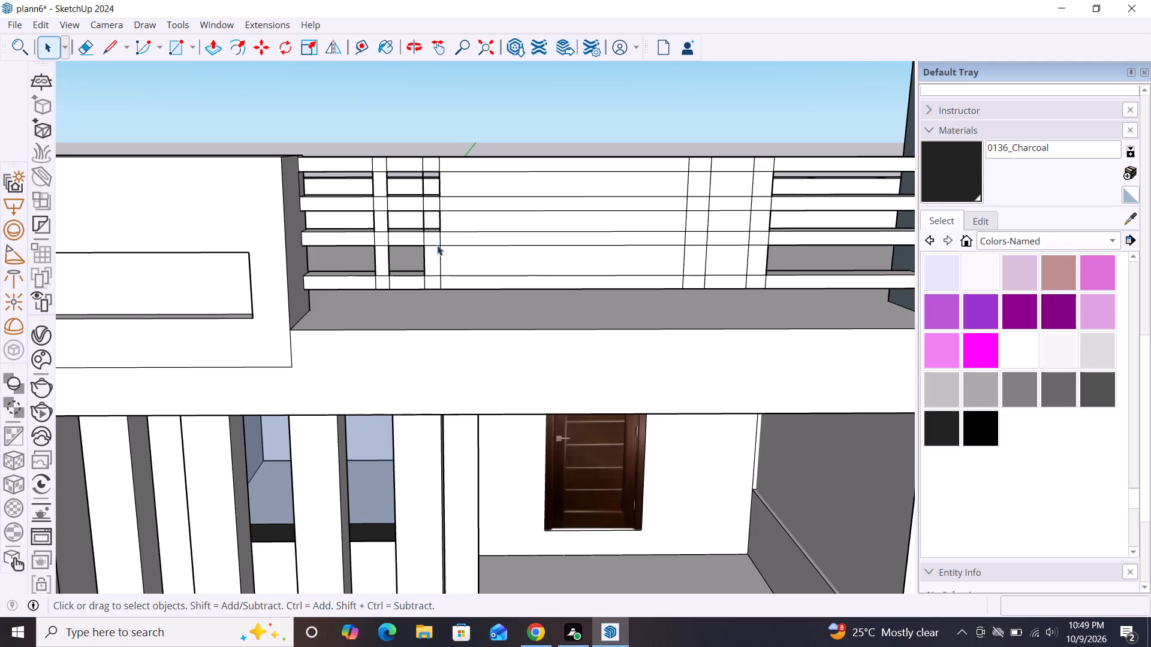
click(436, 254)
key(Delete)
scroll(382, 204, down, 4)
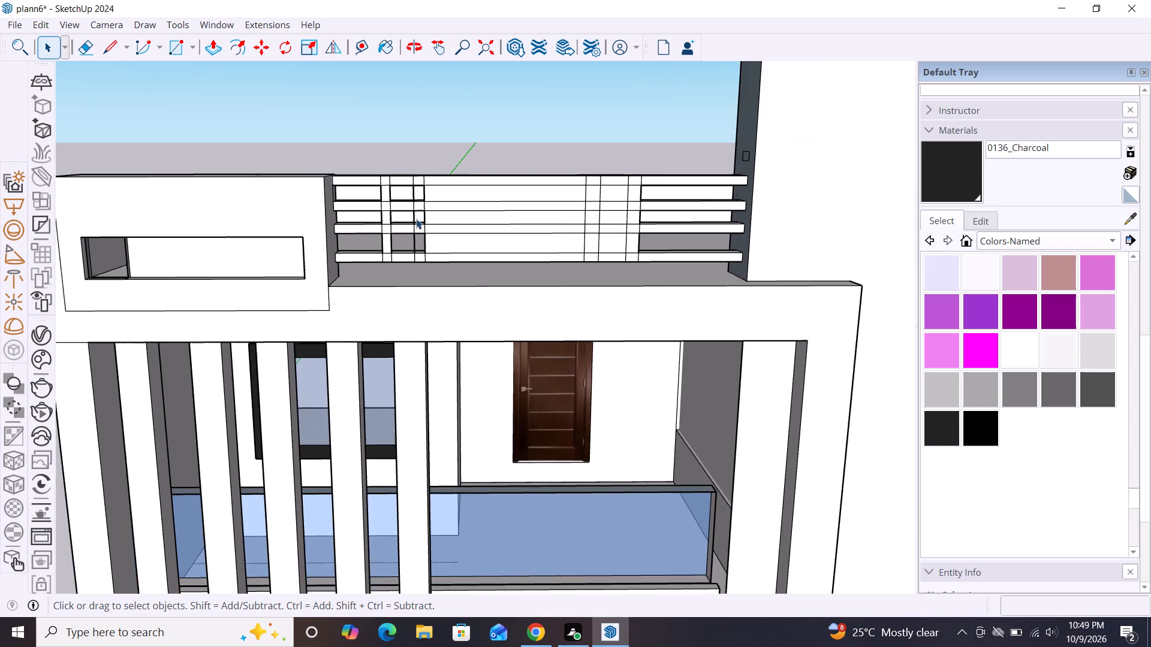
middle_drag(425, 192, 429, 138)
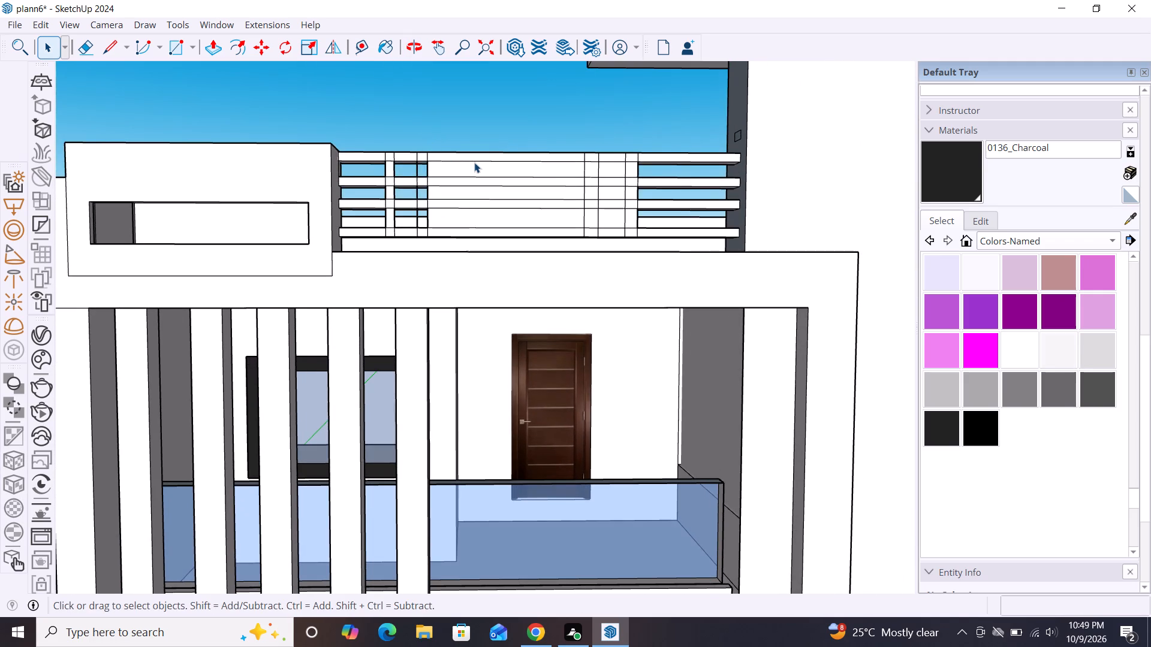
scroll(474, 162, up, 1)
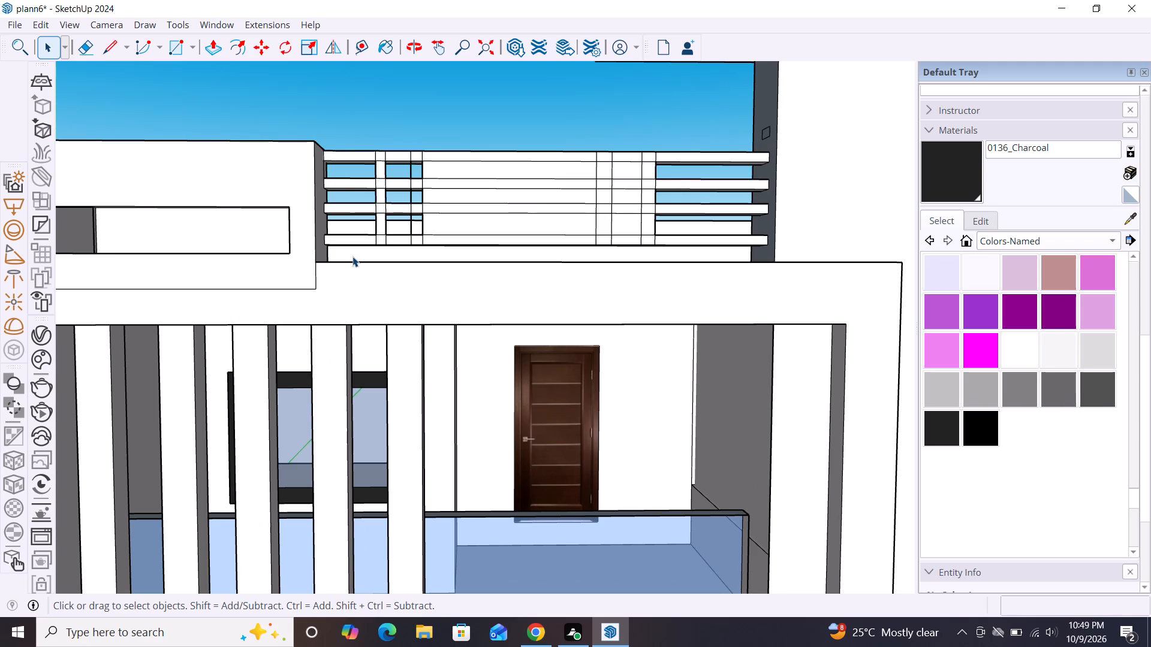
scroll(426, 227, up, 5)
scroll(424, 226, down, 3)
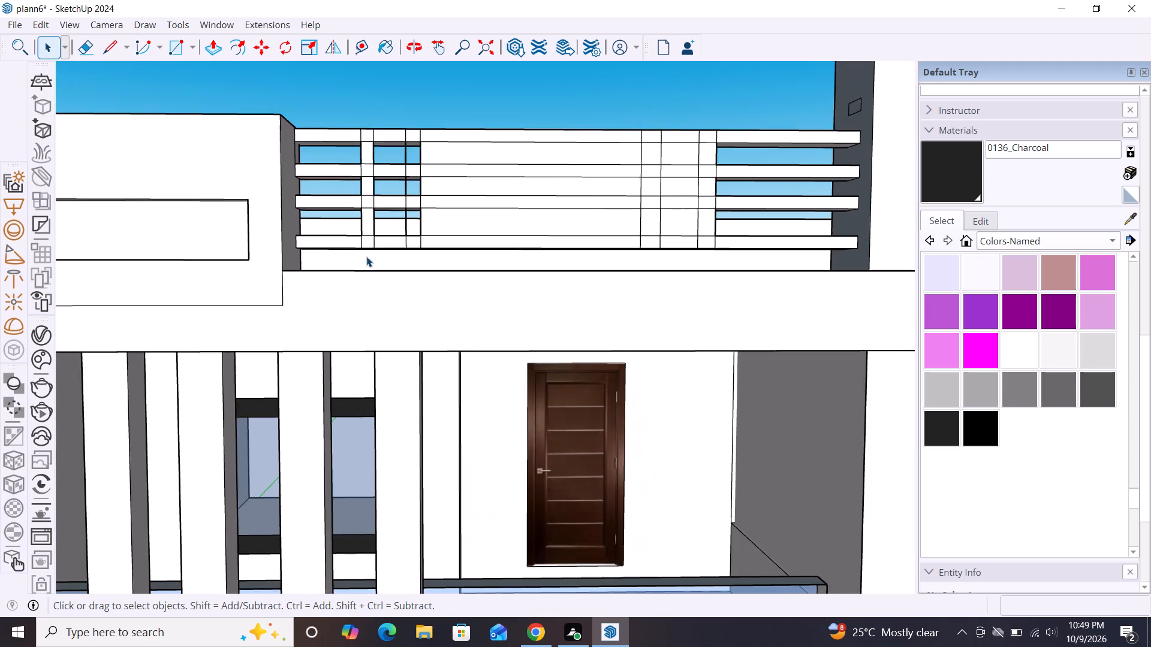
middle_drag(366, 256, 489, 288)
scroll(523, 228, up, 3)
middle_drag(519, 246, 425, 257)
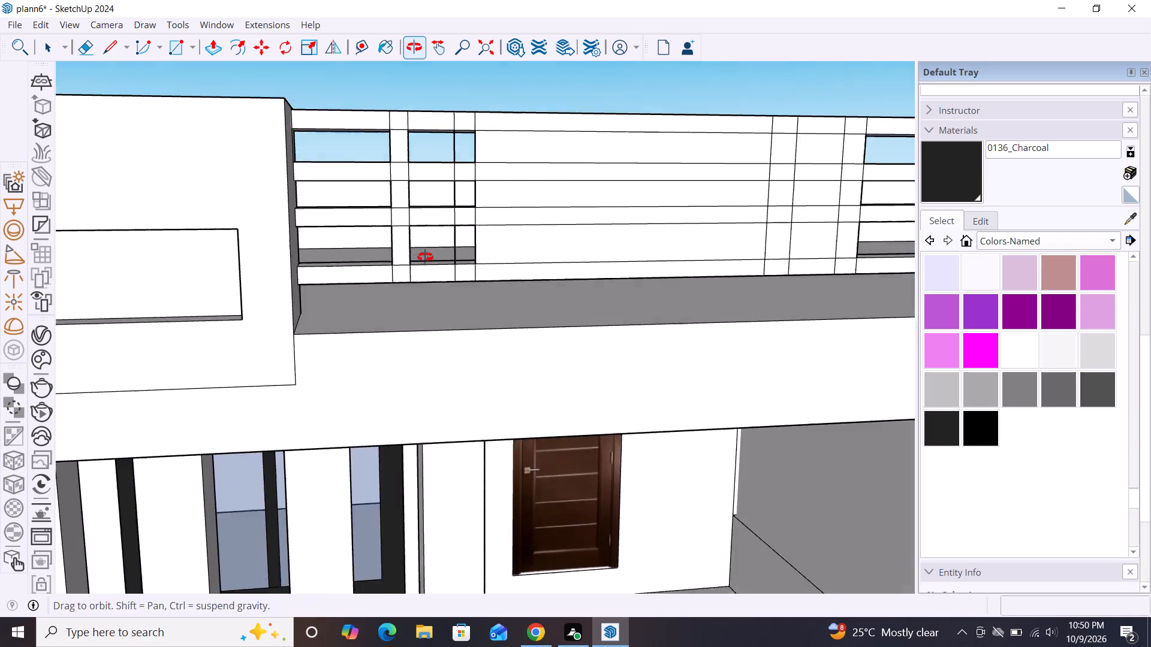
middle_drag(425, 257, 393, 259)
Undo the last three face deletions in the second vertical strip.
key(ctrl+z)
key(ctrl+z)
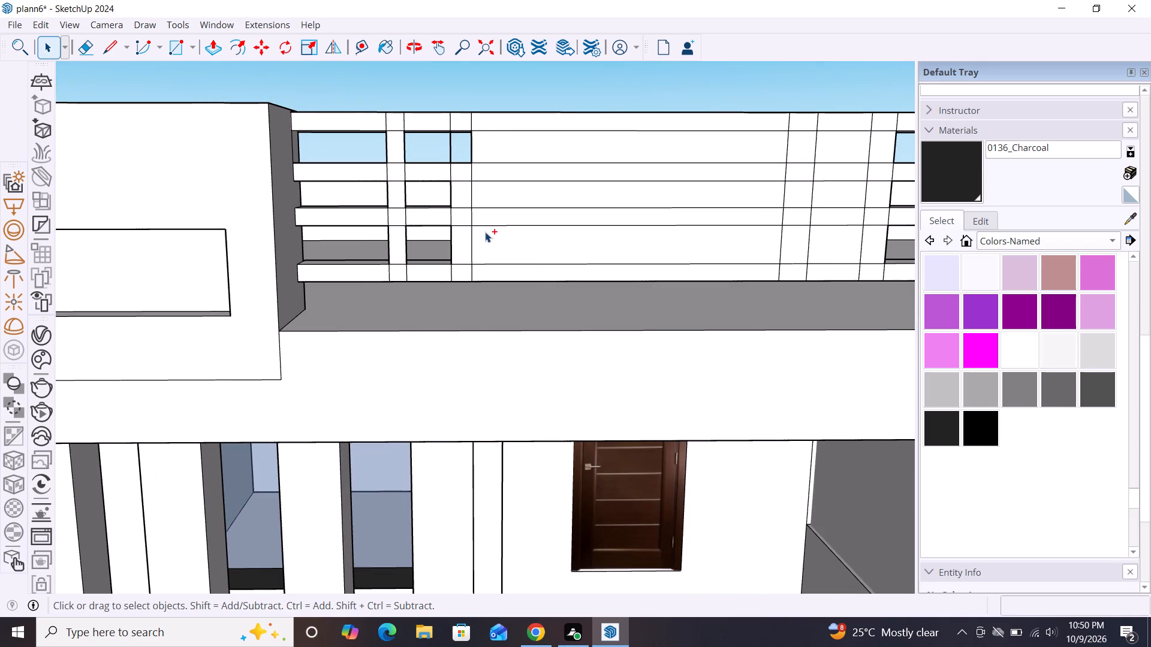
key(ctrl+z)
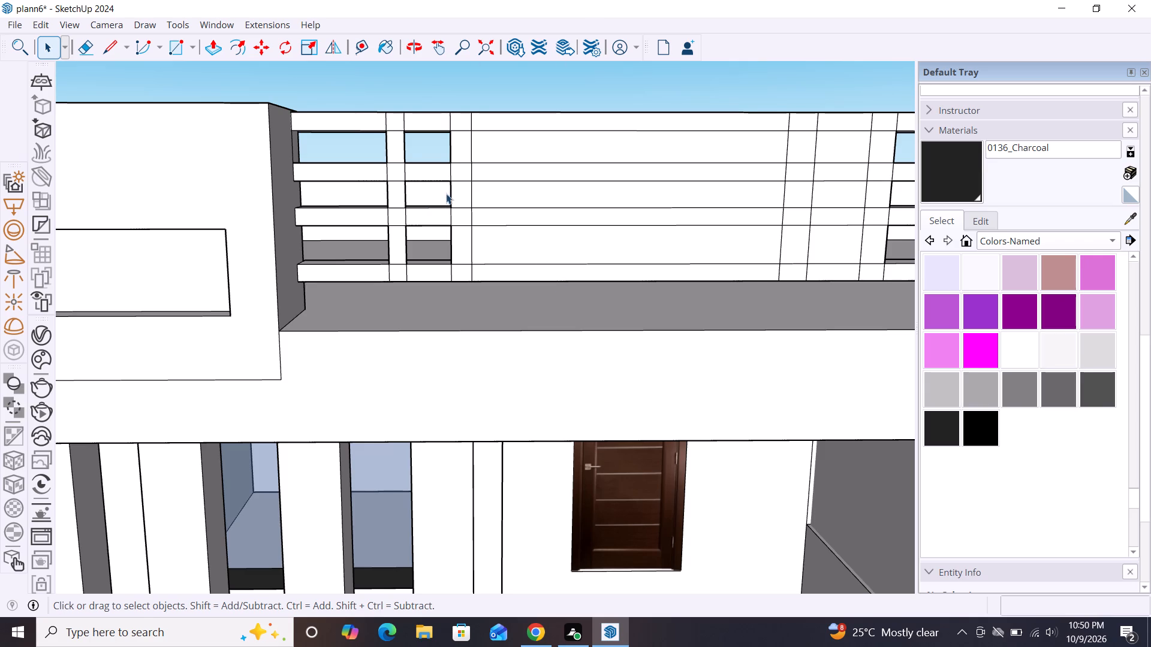
Delete the three infill faces between the bars, from the second to the third vertical strip, keeping the bar segments.
scroll(446, 183, down, 3)
middle_drag(450, 181, 464, 135)
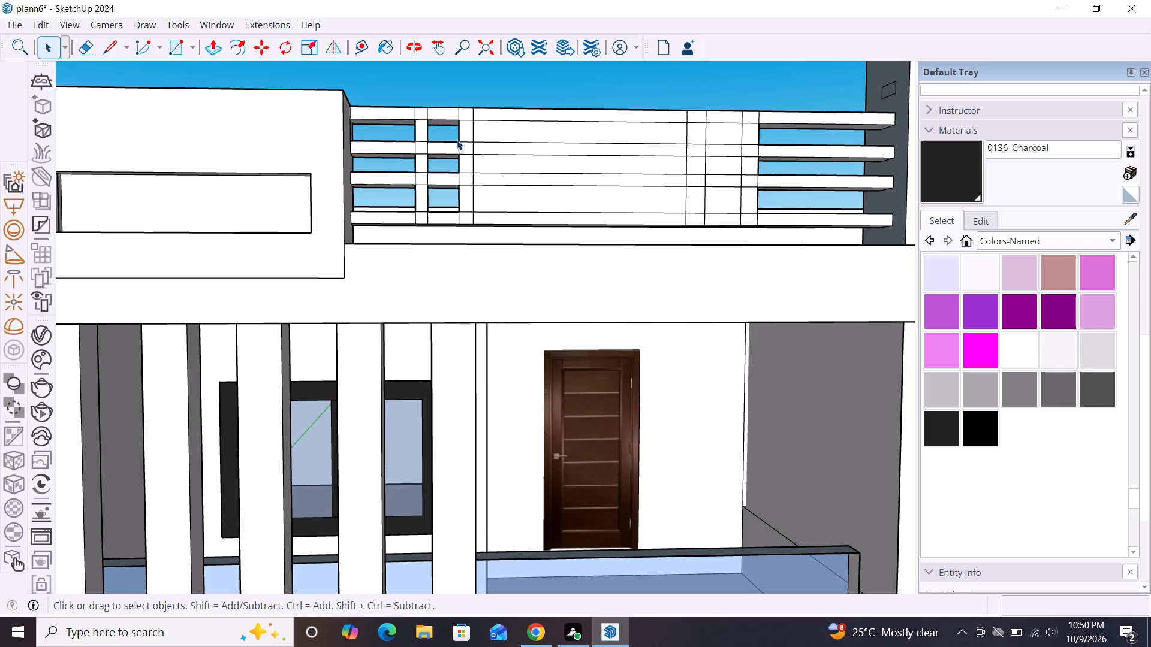
click(492, 132)
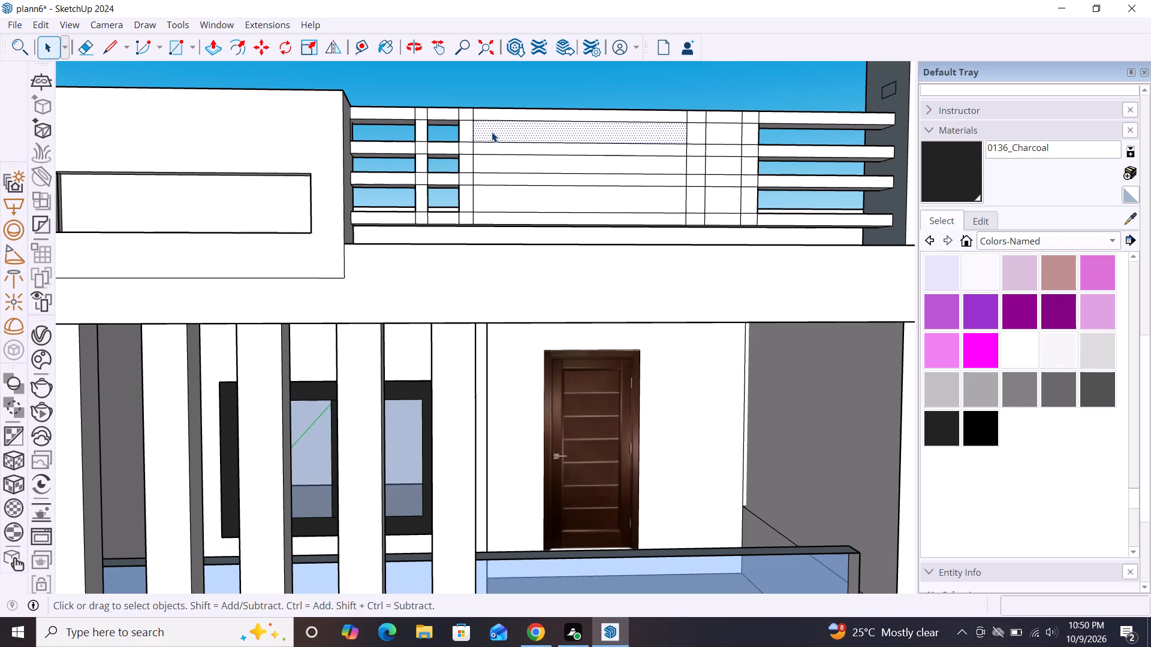
key(Delete)
click(507, 160)
key(Delete)
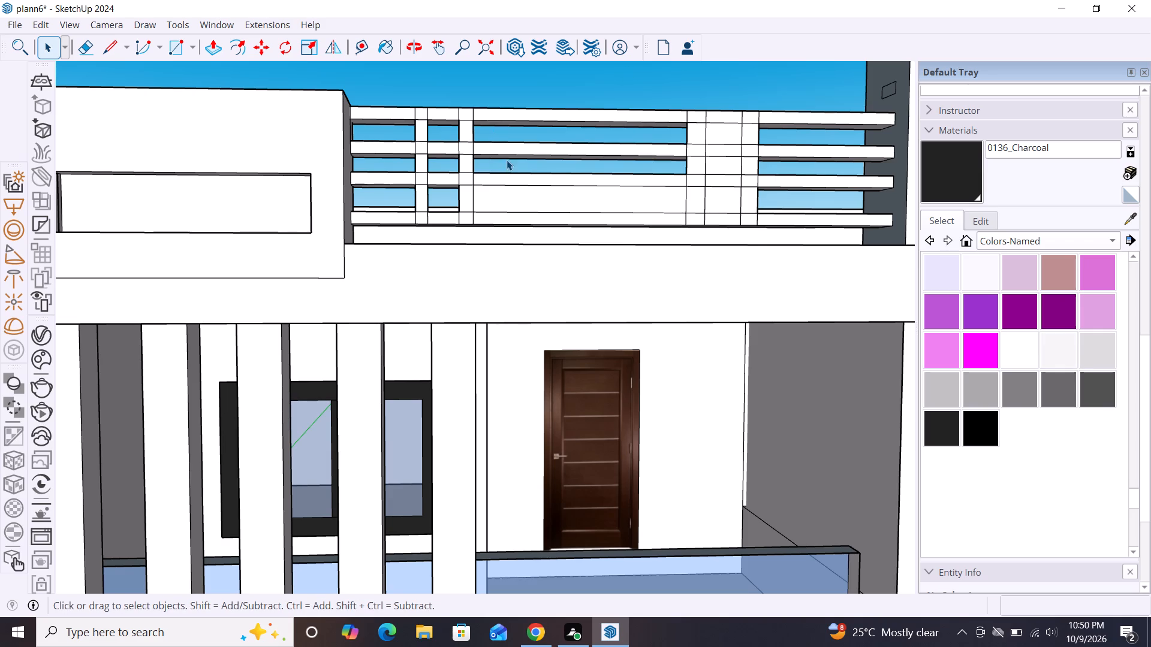
click(506, 192)
key(Delete)
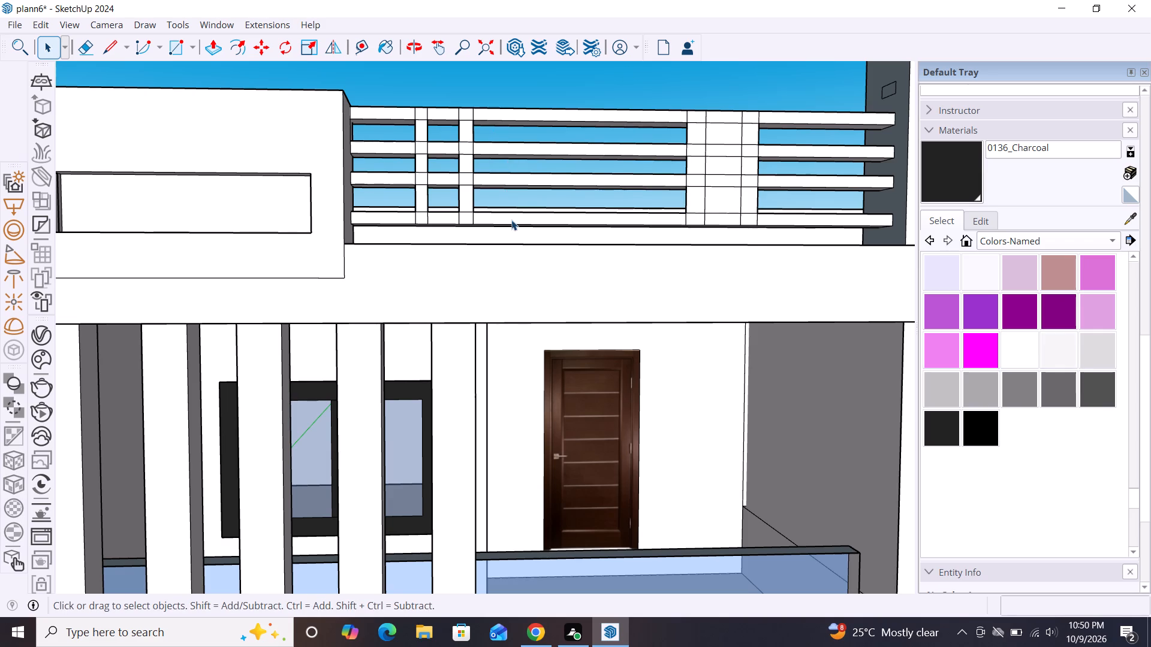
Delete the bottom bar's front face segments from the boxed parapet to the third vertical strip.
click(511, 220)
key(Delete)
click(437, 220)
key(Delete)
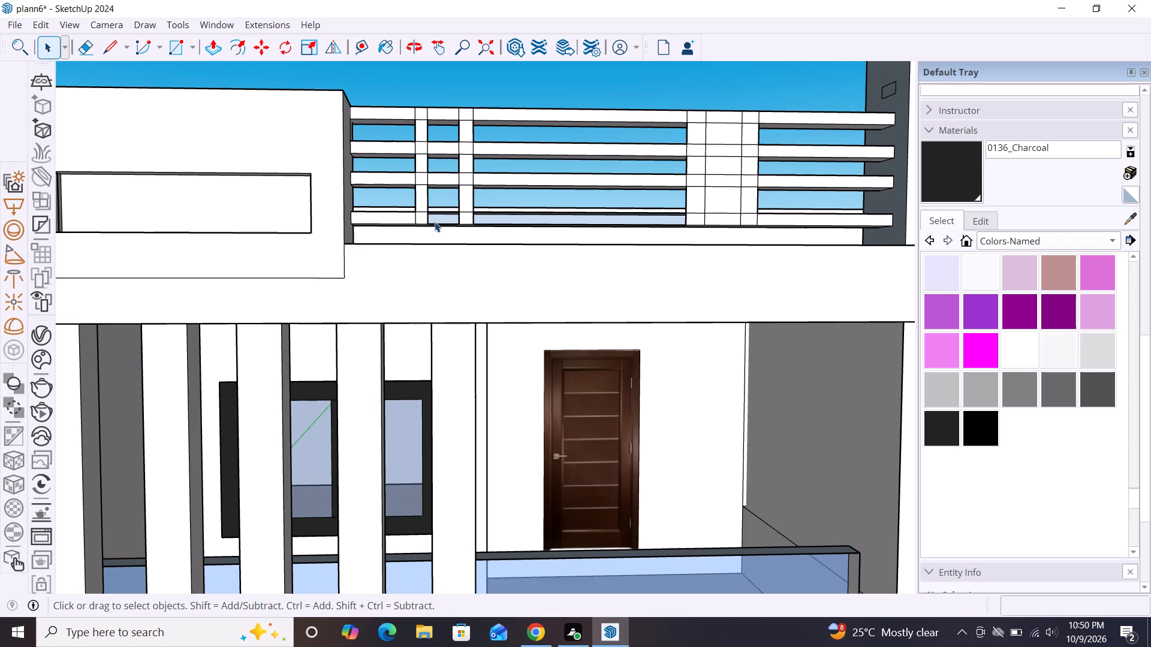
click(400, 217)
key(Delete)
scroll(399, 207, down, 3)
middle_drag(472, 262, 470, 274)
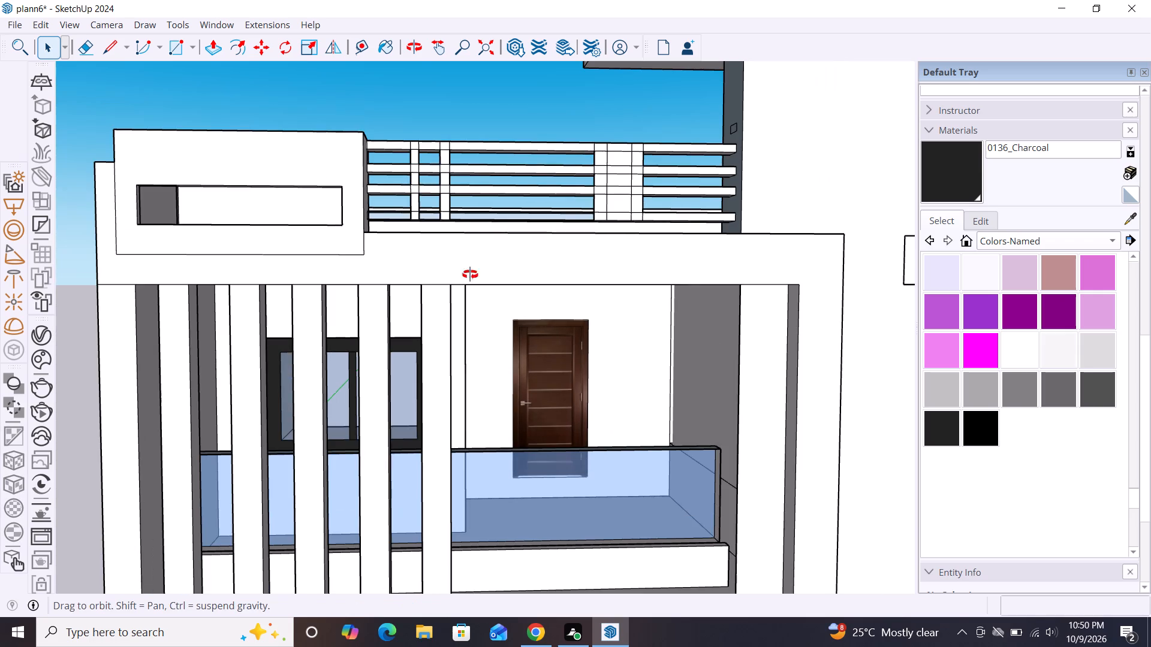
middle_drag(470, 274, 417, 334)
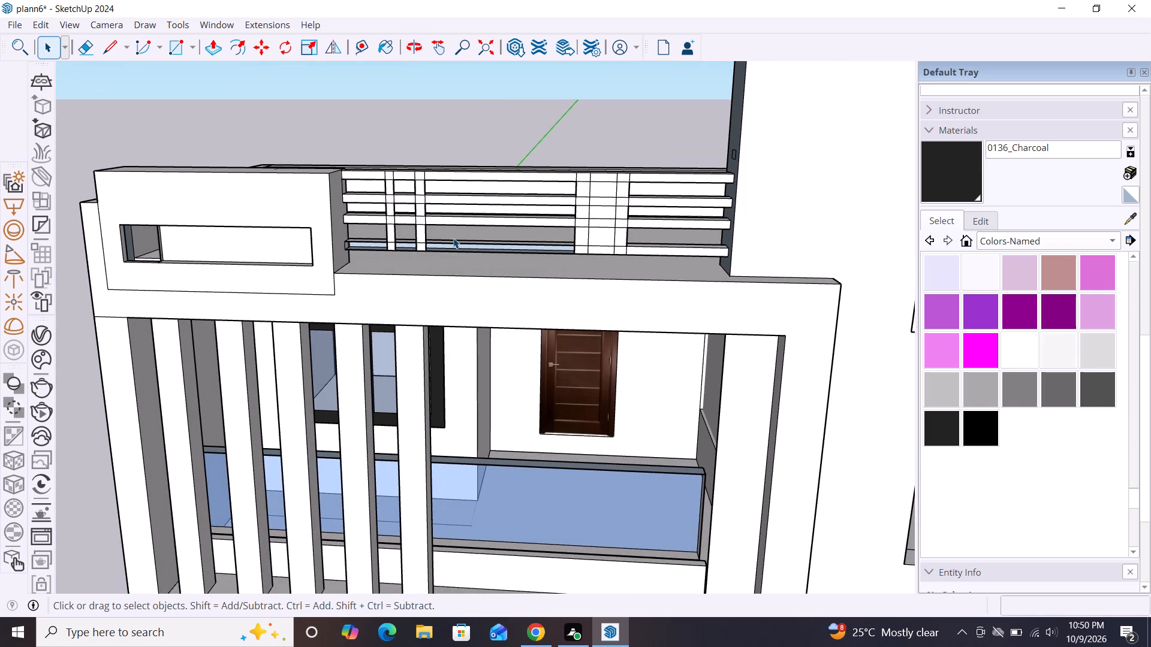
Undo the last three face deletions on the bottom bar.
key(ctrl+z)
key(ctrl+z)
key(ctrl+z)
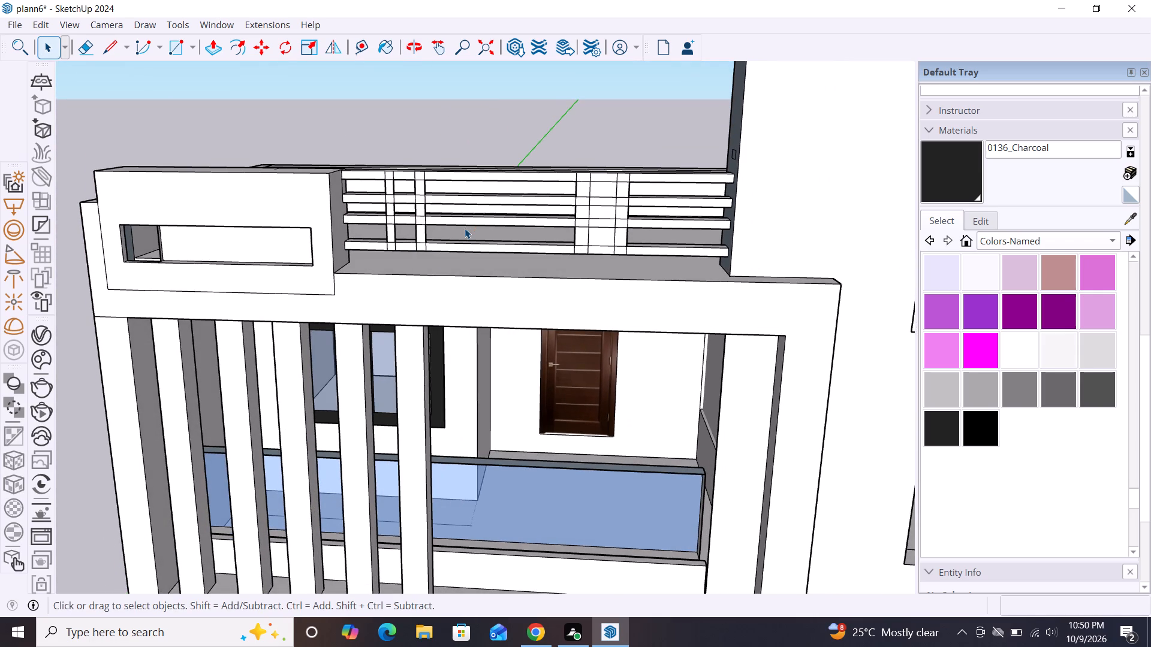
Delete the three infill faces between the bars, from the third to the fourth vertical strip, keeping the bar segments.
middle_drag(493, 245, 562, 180)
scroll(620, 168, up, 3)
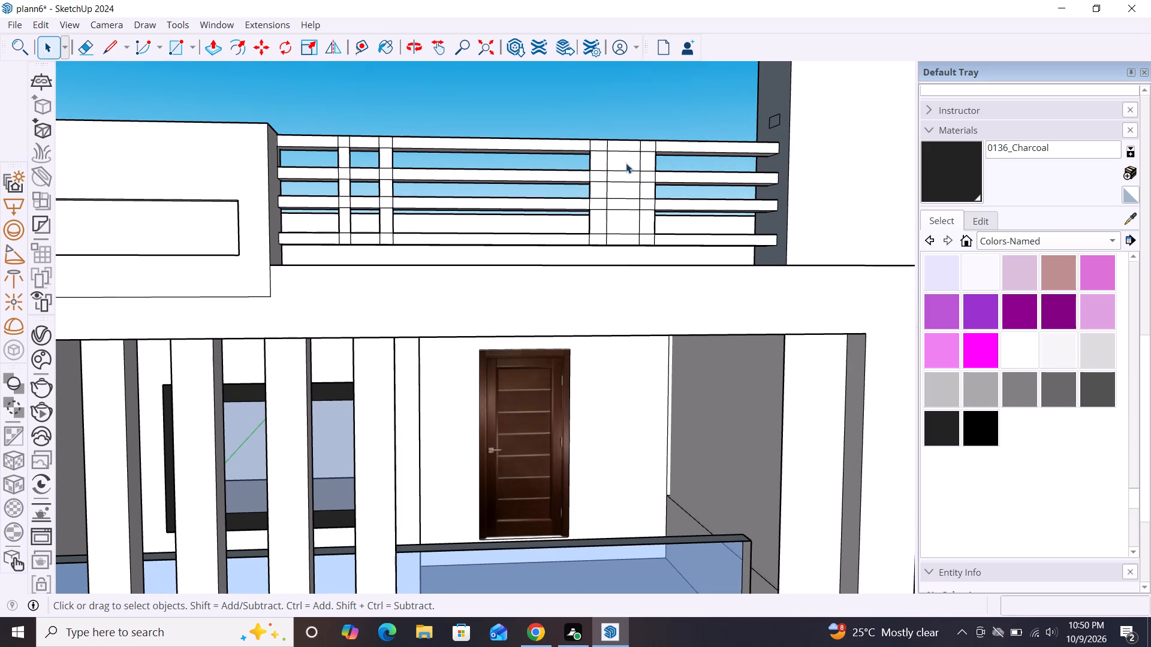
click(625, 165)
key(Delete)
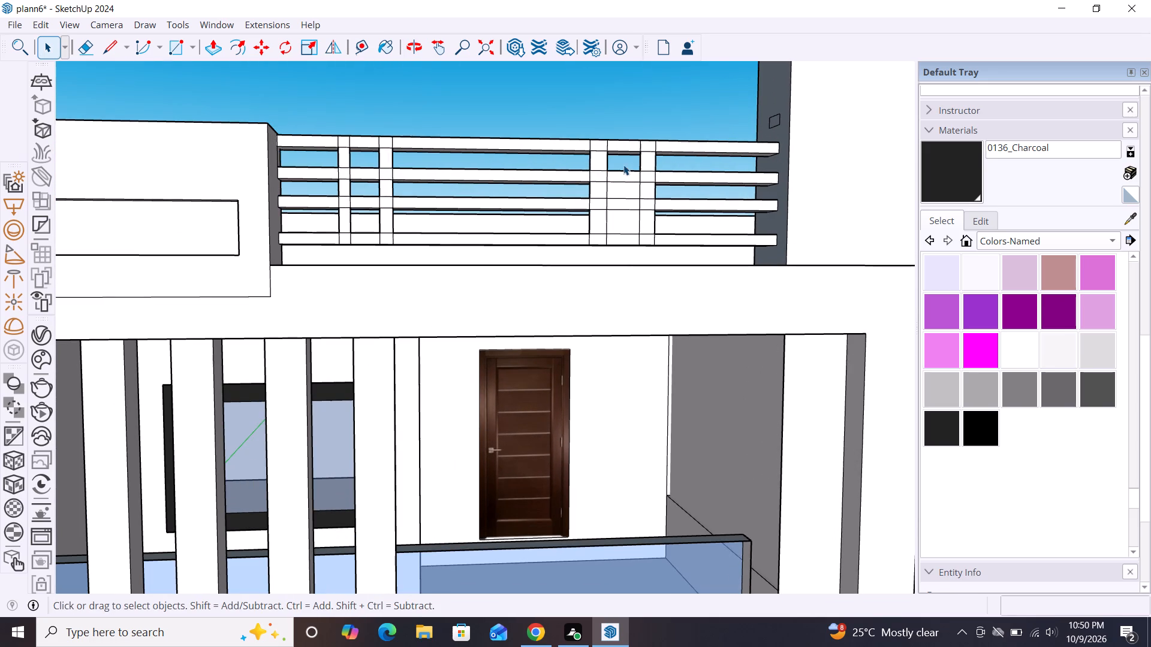
click(626, 187)
key(Delete)
click(621, 216)
key(Delete)
Examine the opened roof screen and the whole house exterior from the front and the side.
scroll(562, 235, down, 3)
middle_drag(562, 234, 492, 210)
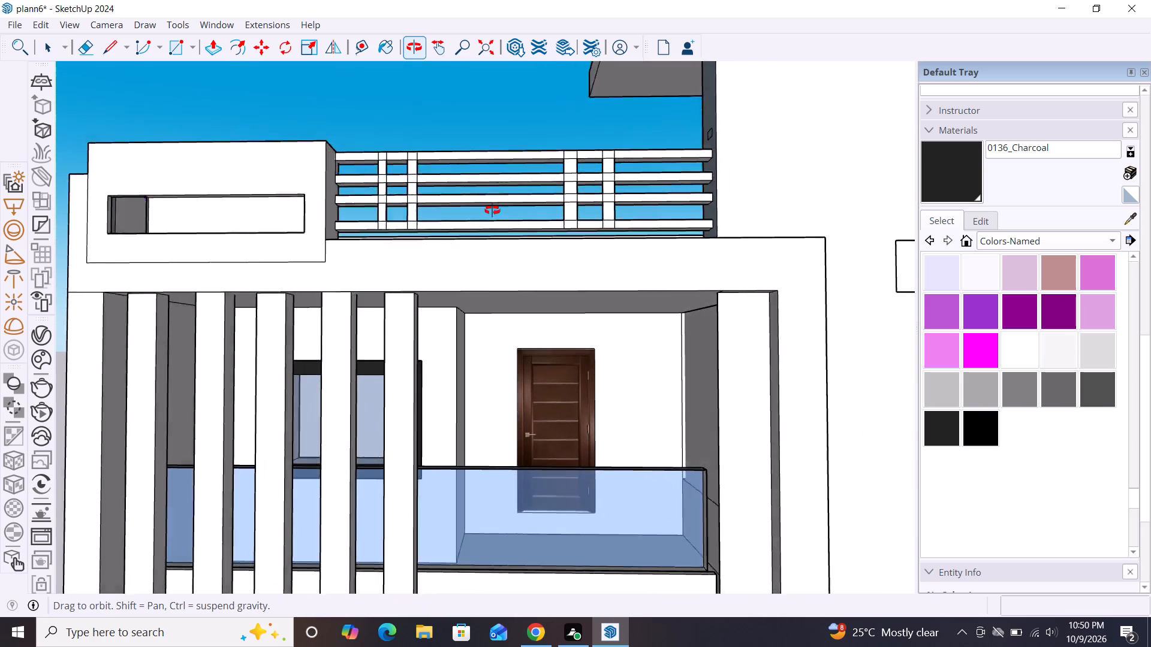
middle_drag(492, 210, 470, 216)
scroll(460, 173, down, 8)
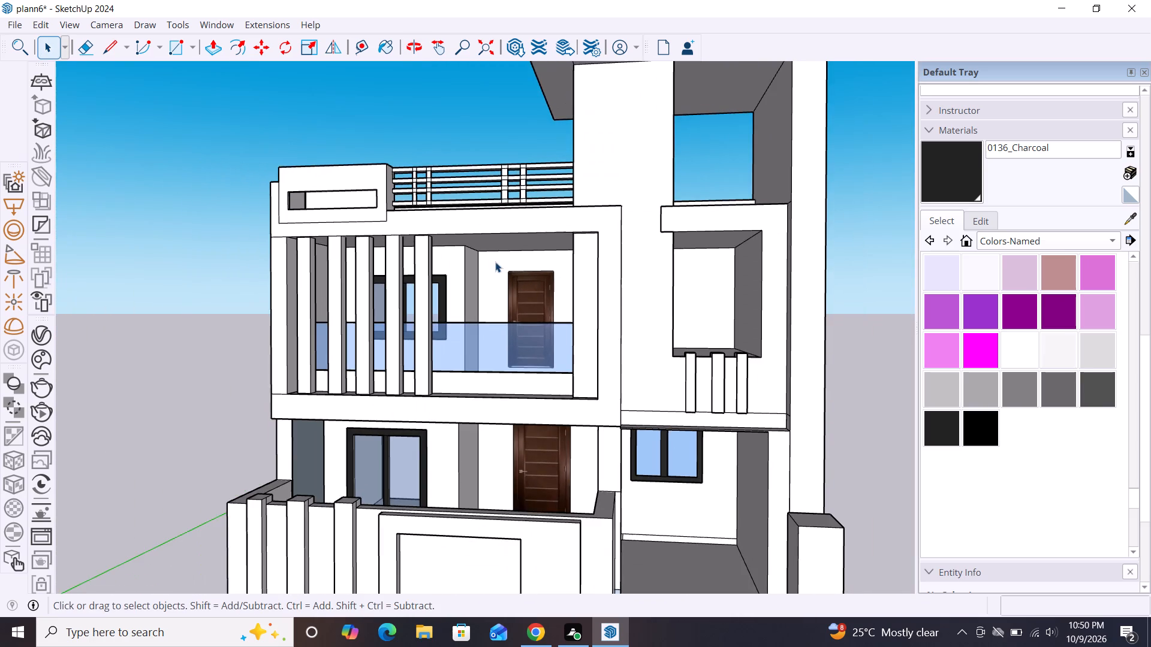
middle_drag(495, 262, 521, 347)
scroll(510, 179, down, 8)
middle_drag(664, 408, 679, 352)
scroll(640, 272, up, 3)
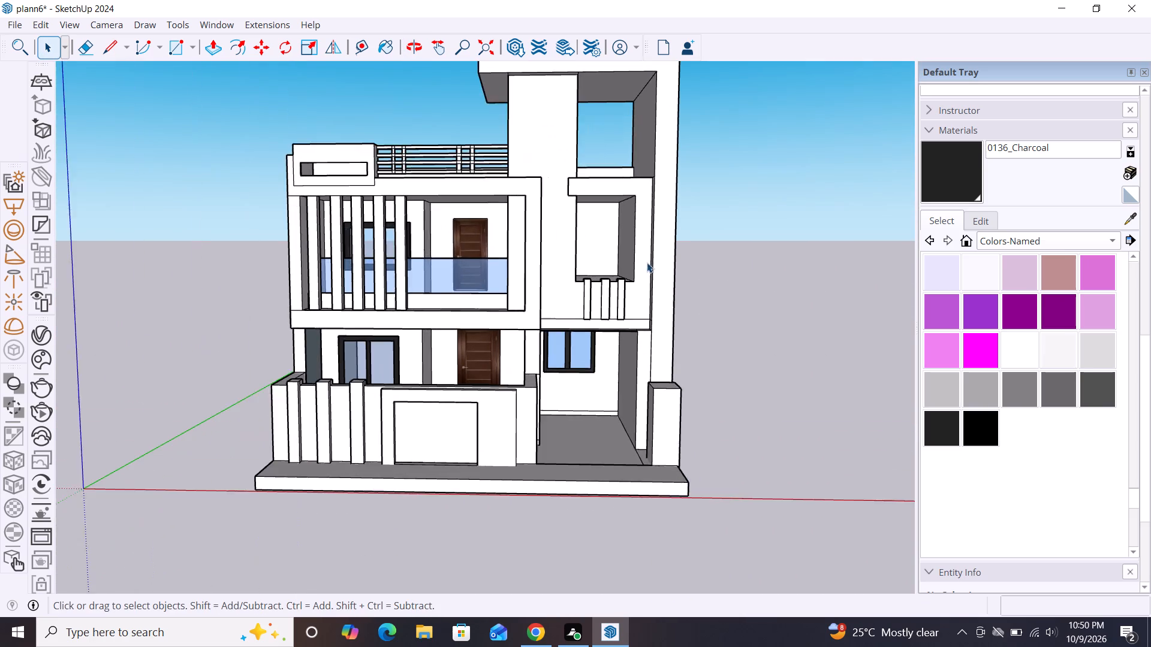
scroll(647, 262, up, 2)
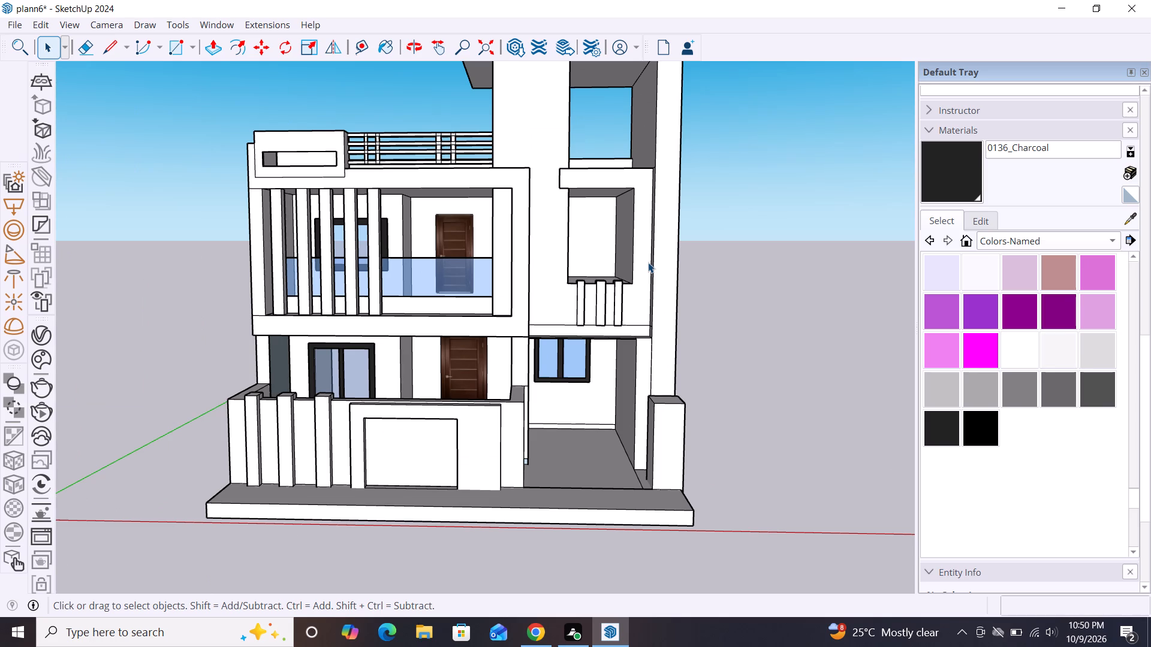
scroll(545, 322, down, 8)
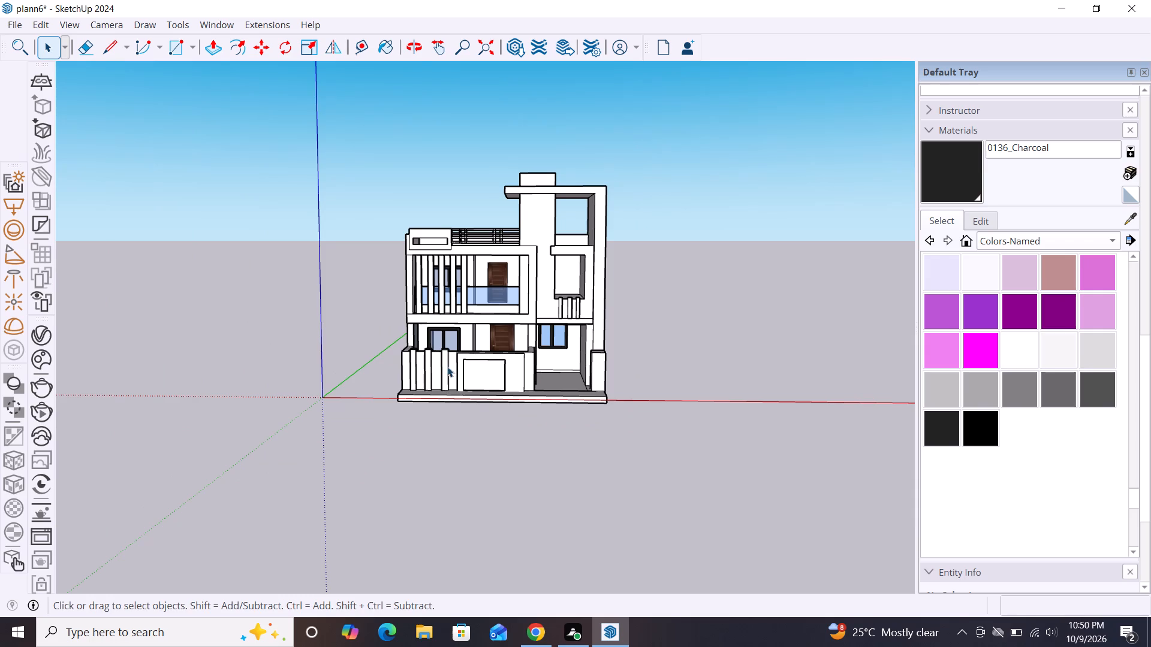
middle_drag(447, 367, 692, 414)
scroll(557, 221, up, 3)
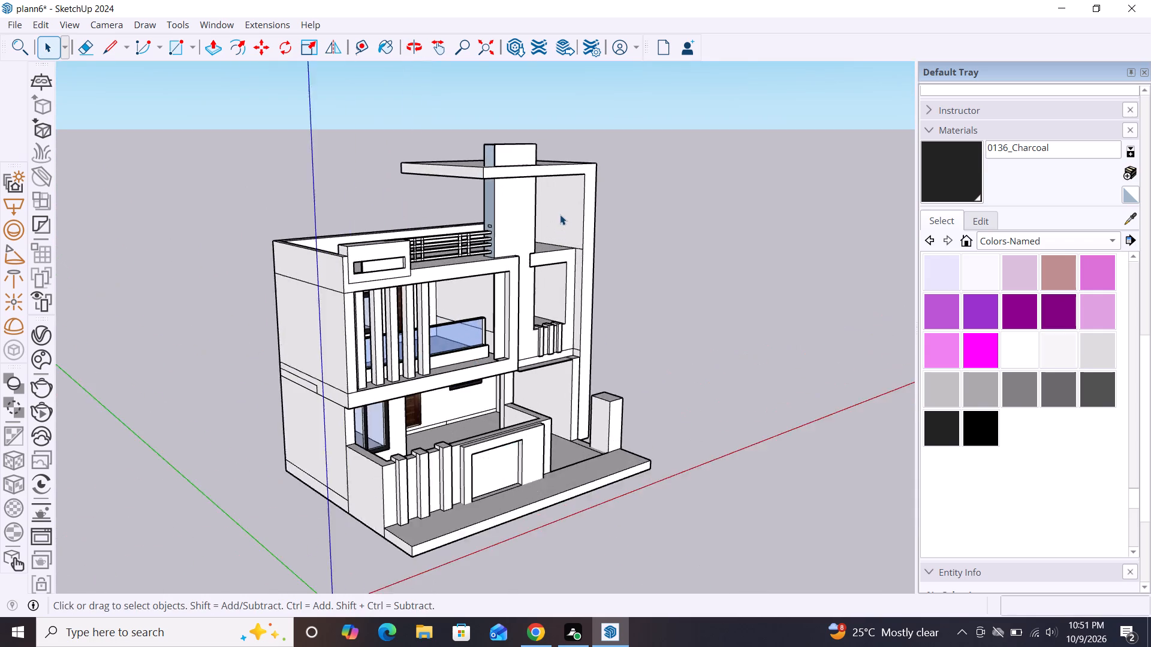
scroll(560, 214, up, 5)
scroll(560, 214, down, 3)
scroll(562, 222, up, 2)
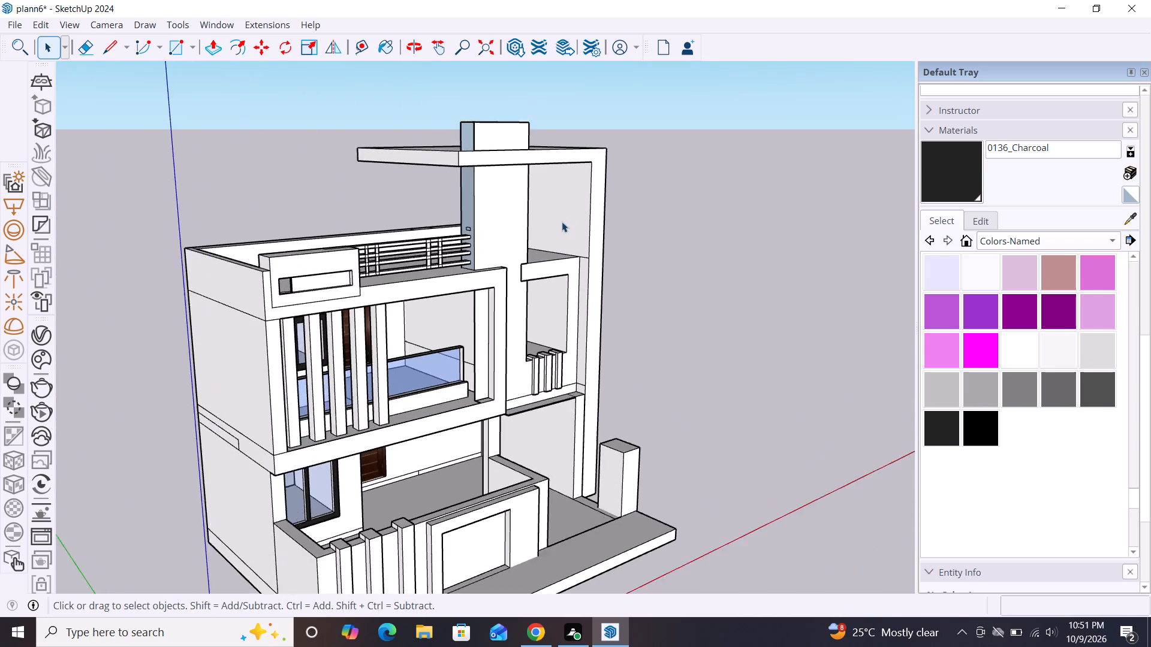
scroll(562, 222, up, 6)
scroll(516, 289, down, 3)
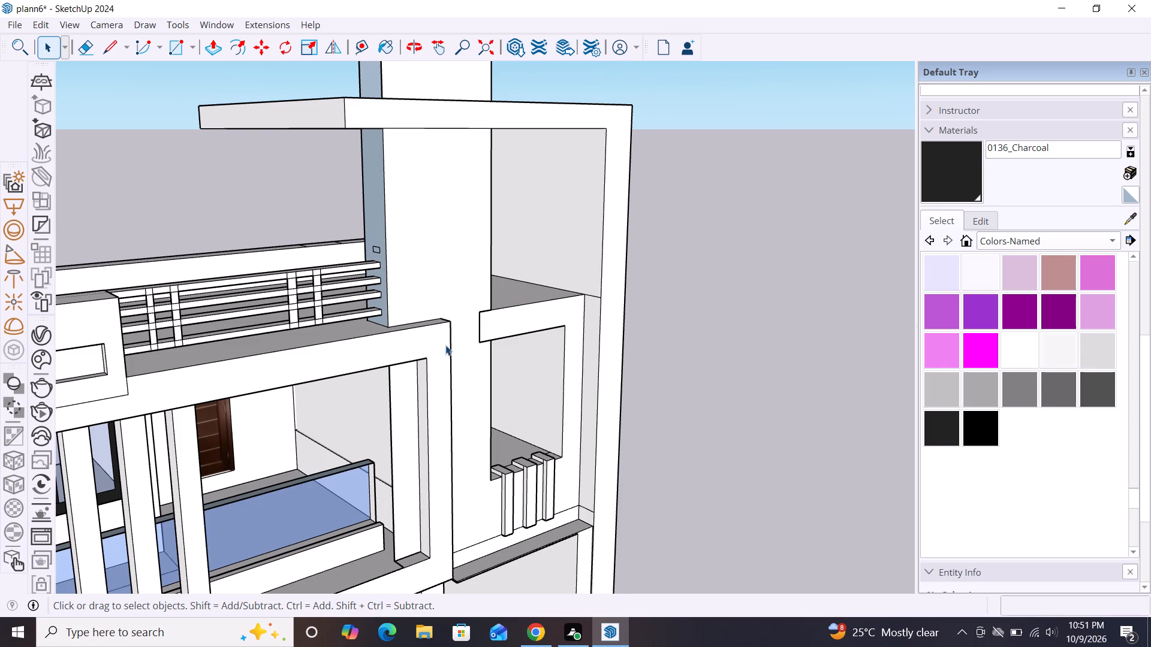
Draw a small square of about 3 1/2" by 3 1/2" on the side wall's inner face, beyond the tower column.
scroll(442, 341, down, 3)
middle_drag(394, 396, 703, 421)
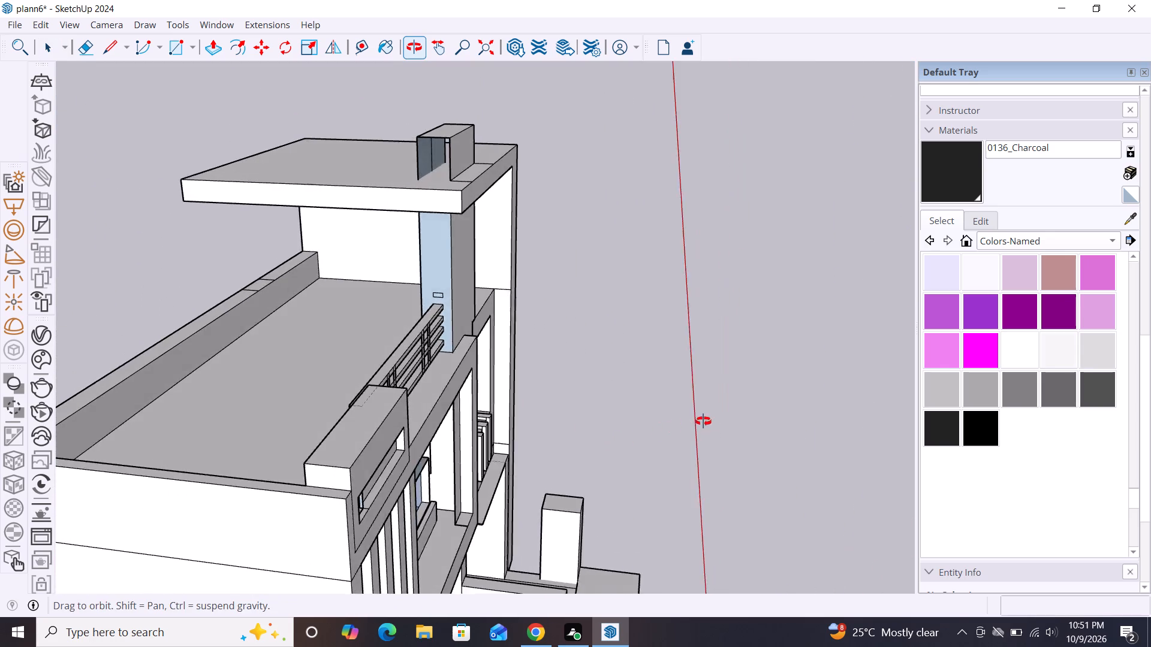
middle_drag(703, 421, 749, 409)
scroll(433, 267, up, 8)
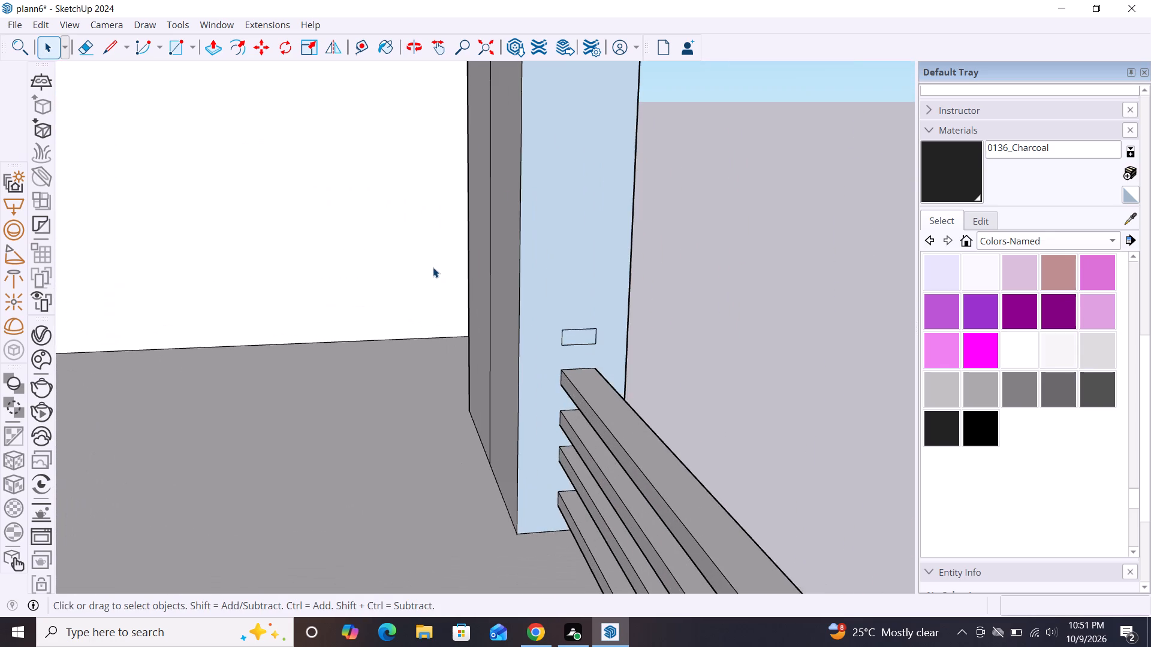
scroll(433, 267, down, 3)
middle_drag(578, 335, 384, 377)
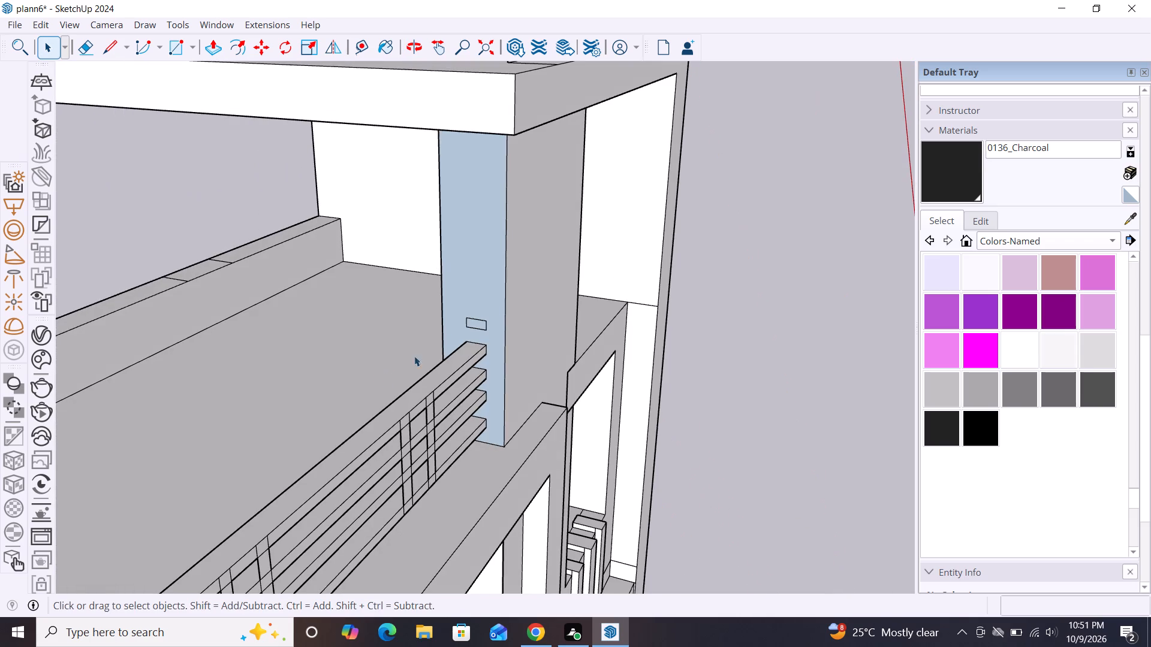
scroll(625, 239, up, 2)
key(r)
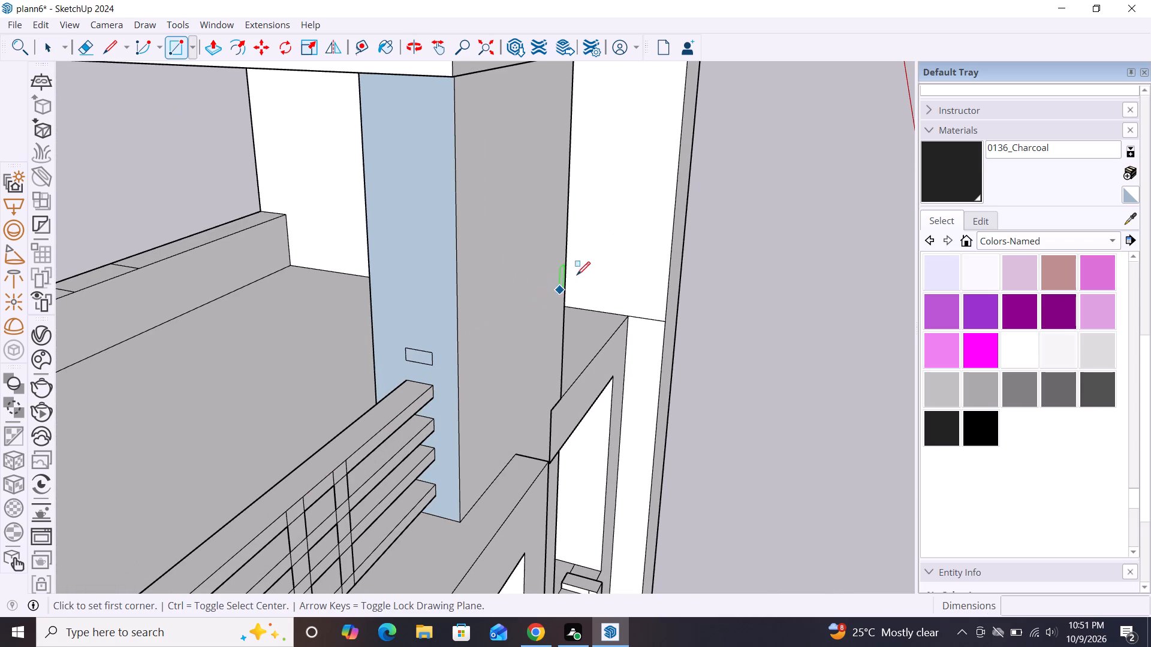
click(612, 225)
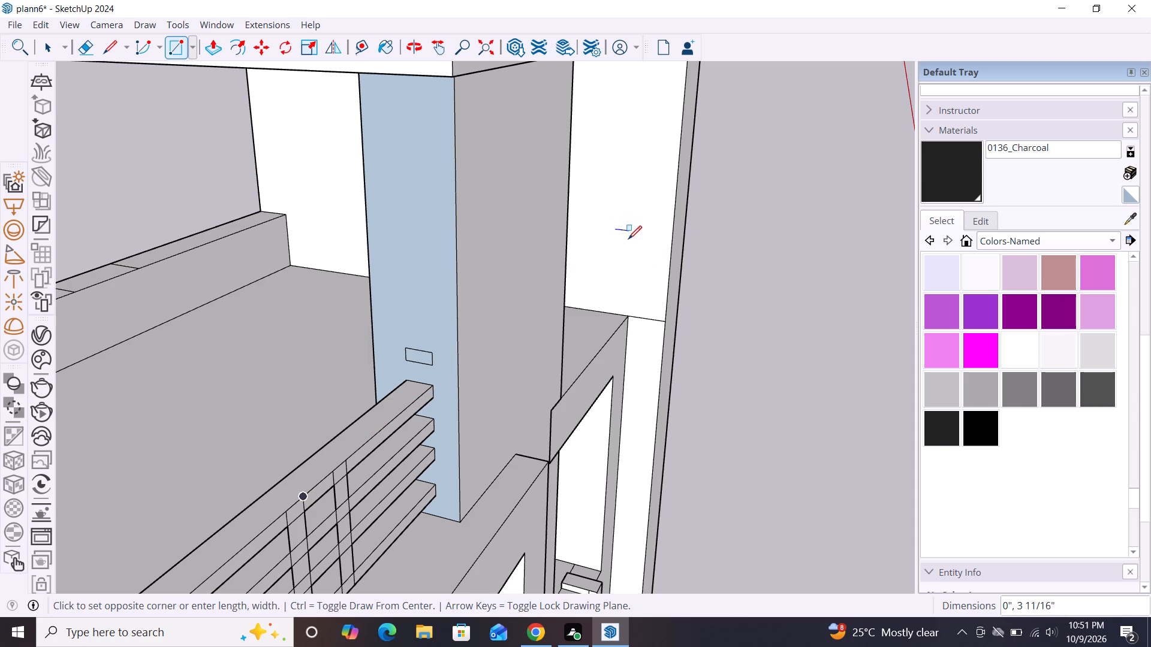
click(628, 243)
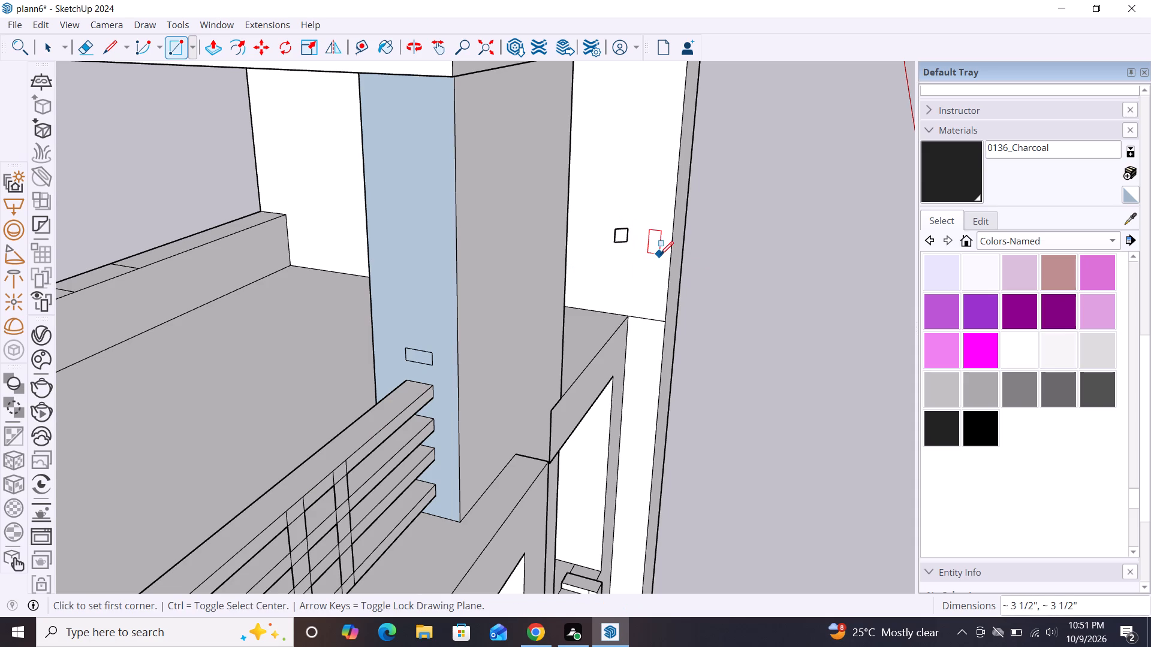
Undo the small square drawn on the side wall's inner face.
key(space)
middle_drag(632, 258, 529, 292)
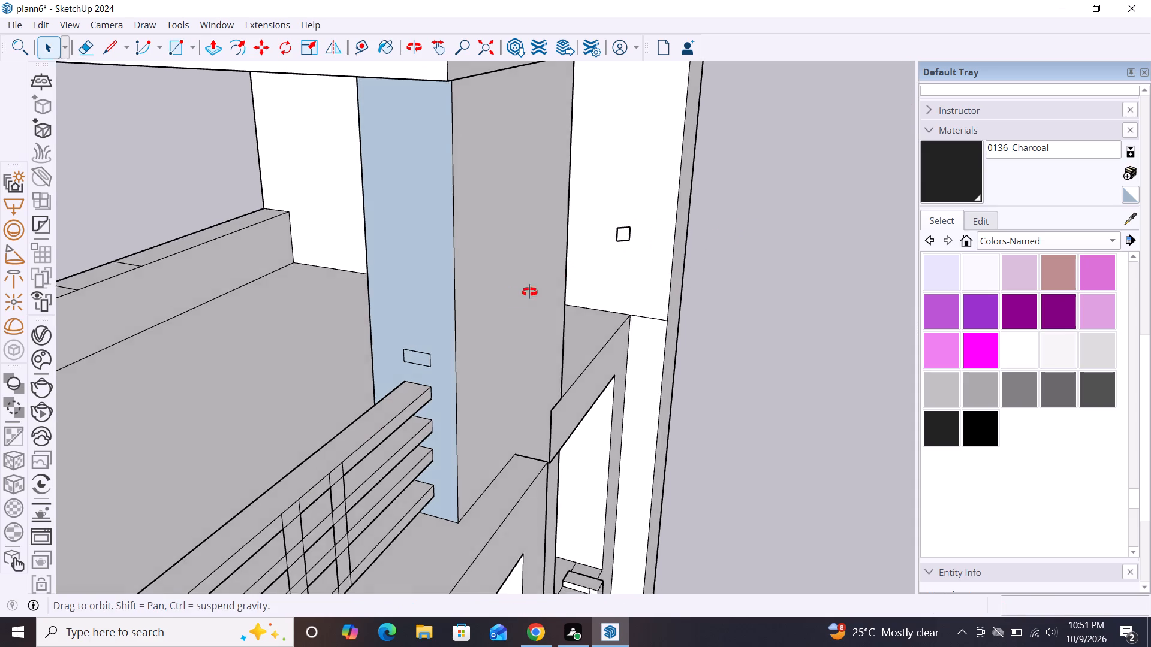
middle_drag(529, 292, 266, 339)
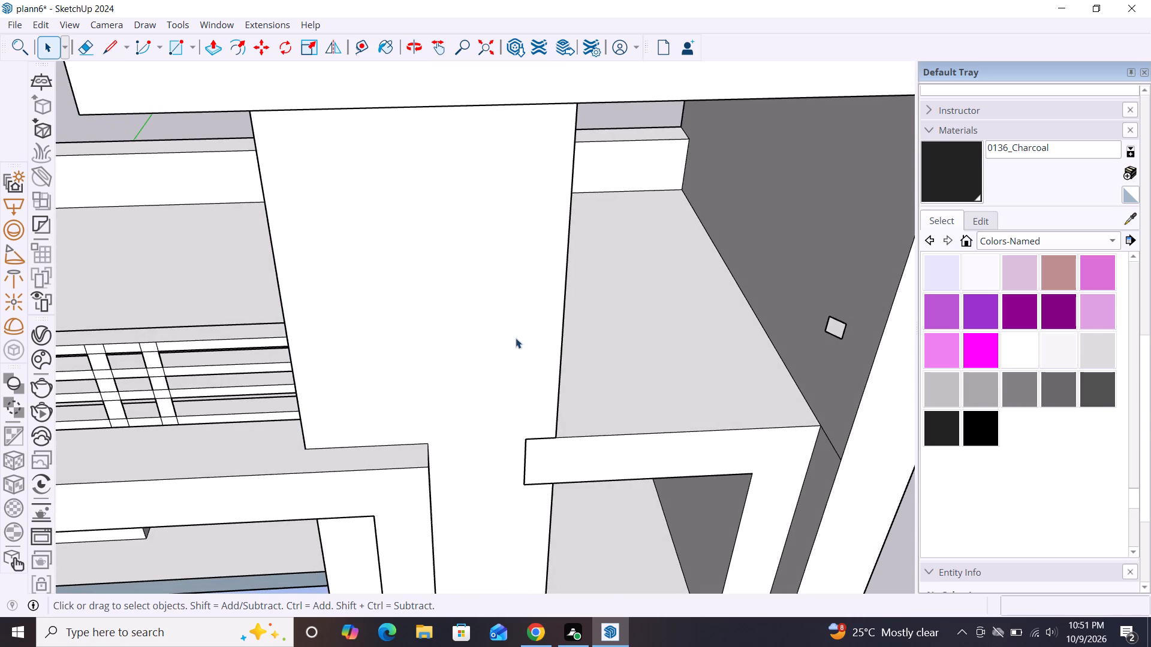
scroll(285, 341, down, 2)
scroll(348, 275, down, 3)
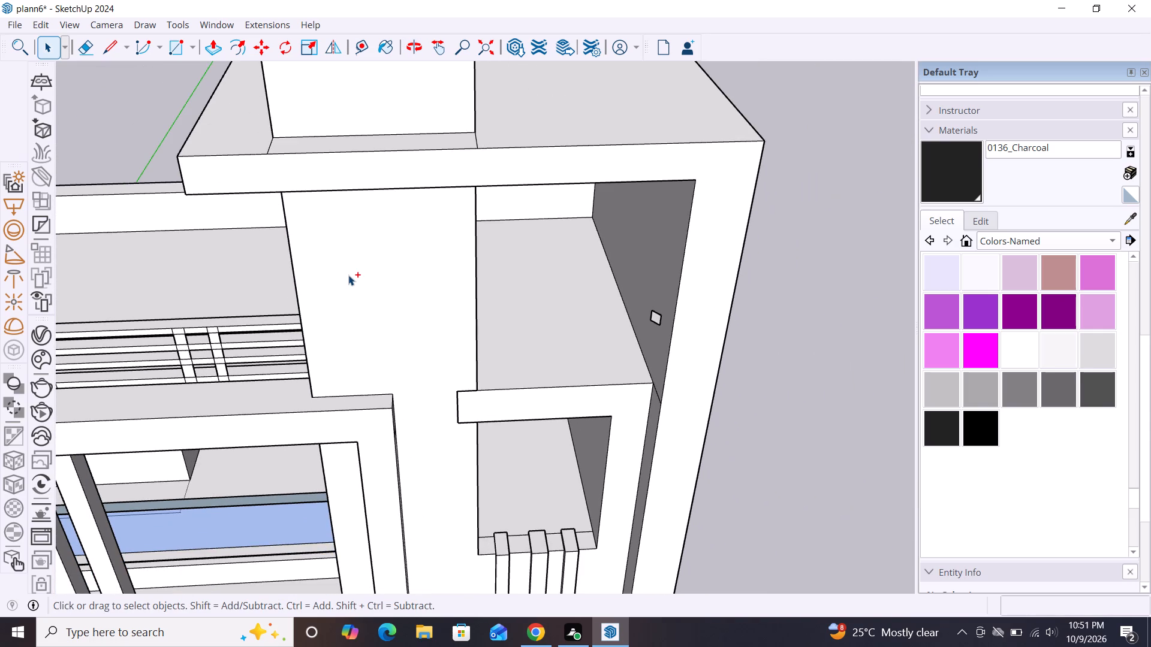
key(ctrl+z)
Draw a larger square of about 6 9/16" by 6 9/16" on the side wall's inner face, beyond the tower column.
scroll(486, 297, down, 4)
middle_drag(276, 367, 489, 379)
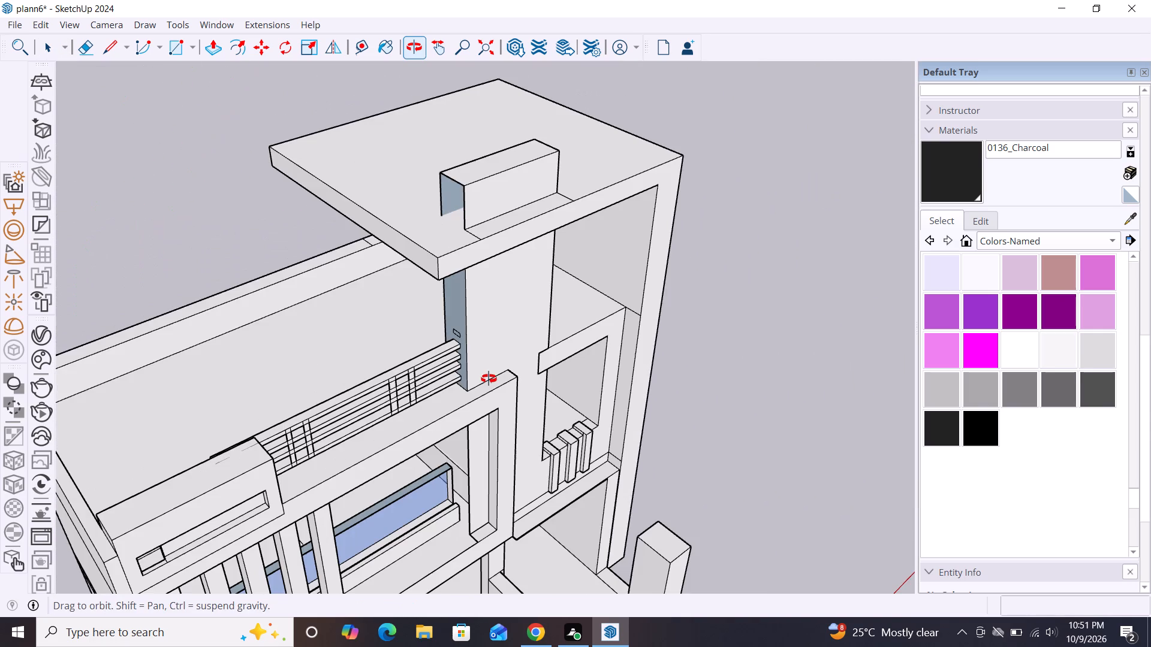
middle_drag(489, 379, 442, 325)
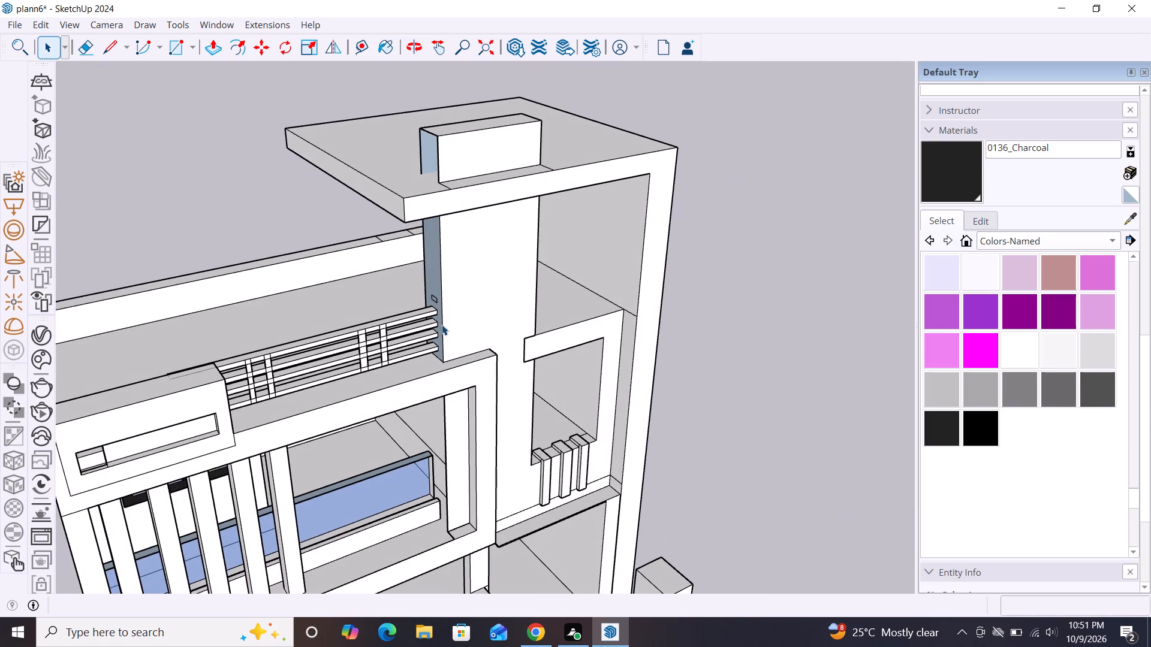
key(l)
key(r)
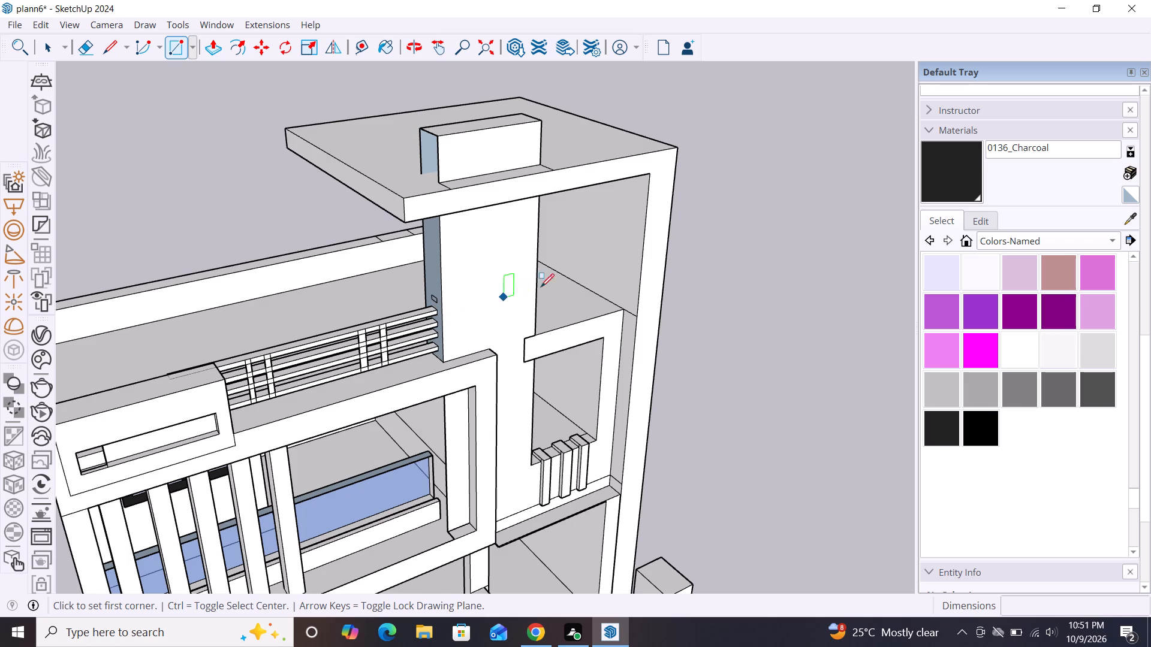
click(618, 257)
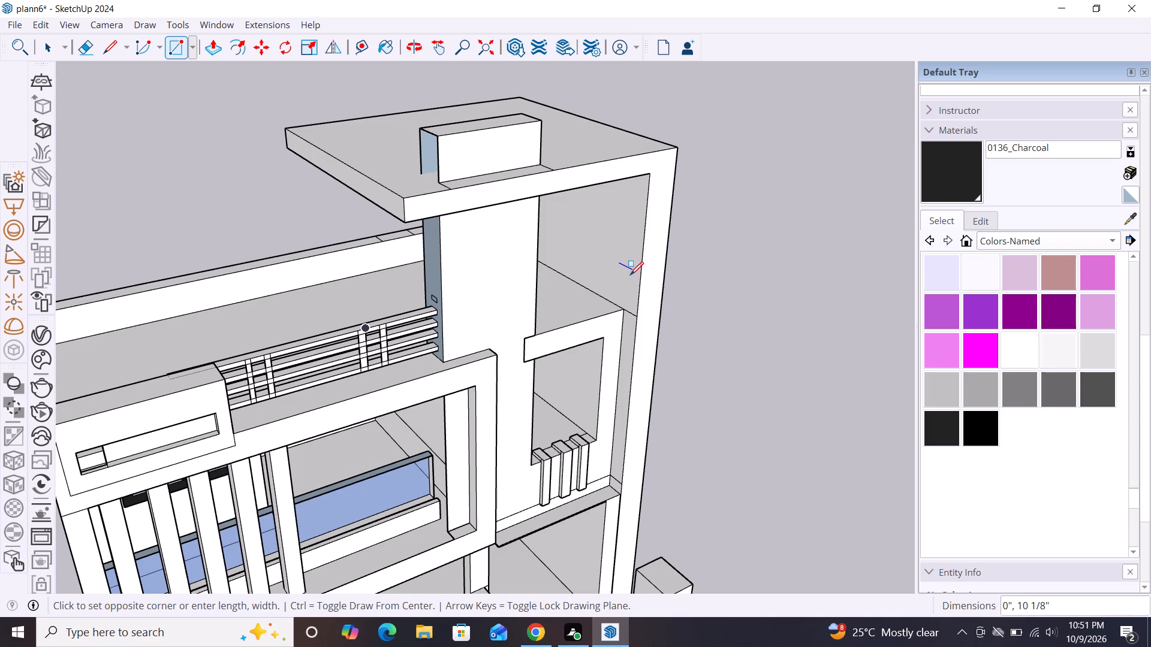
click(623, 282)
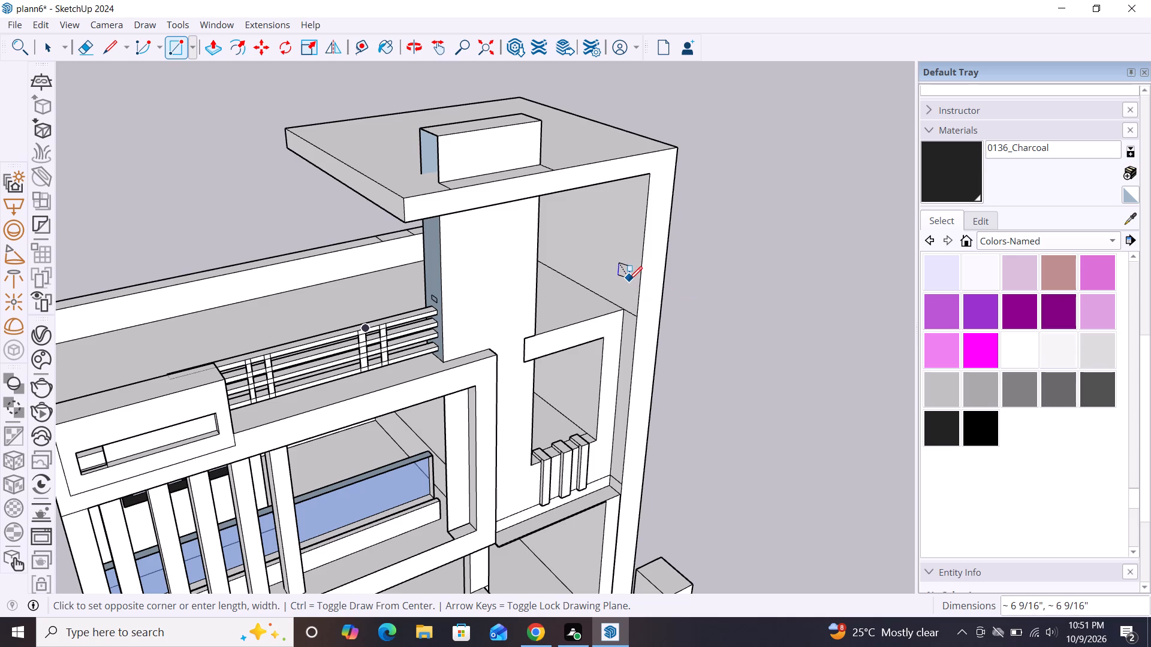
click(629, 280)
key(space)
scroll(703, 276, down, 2)
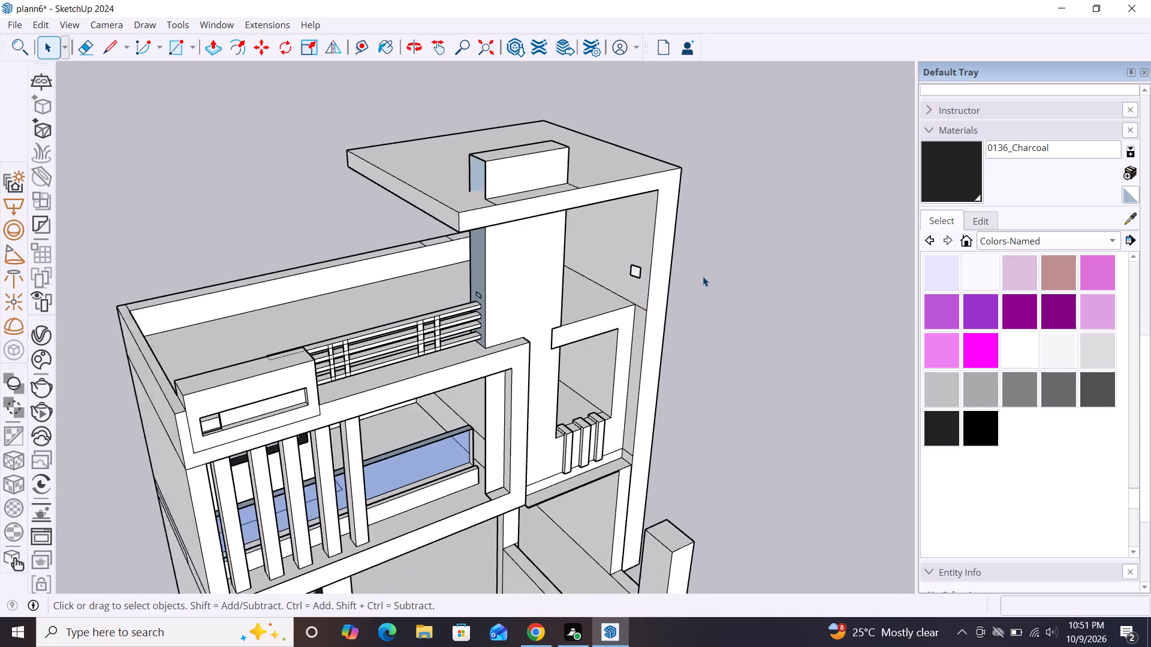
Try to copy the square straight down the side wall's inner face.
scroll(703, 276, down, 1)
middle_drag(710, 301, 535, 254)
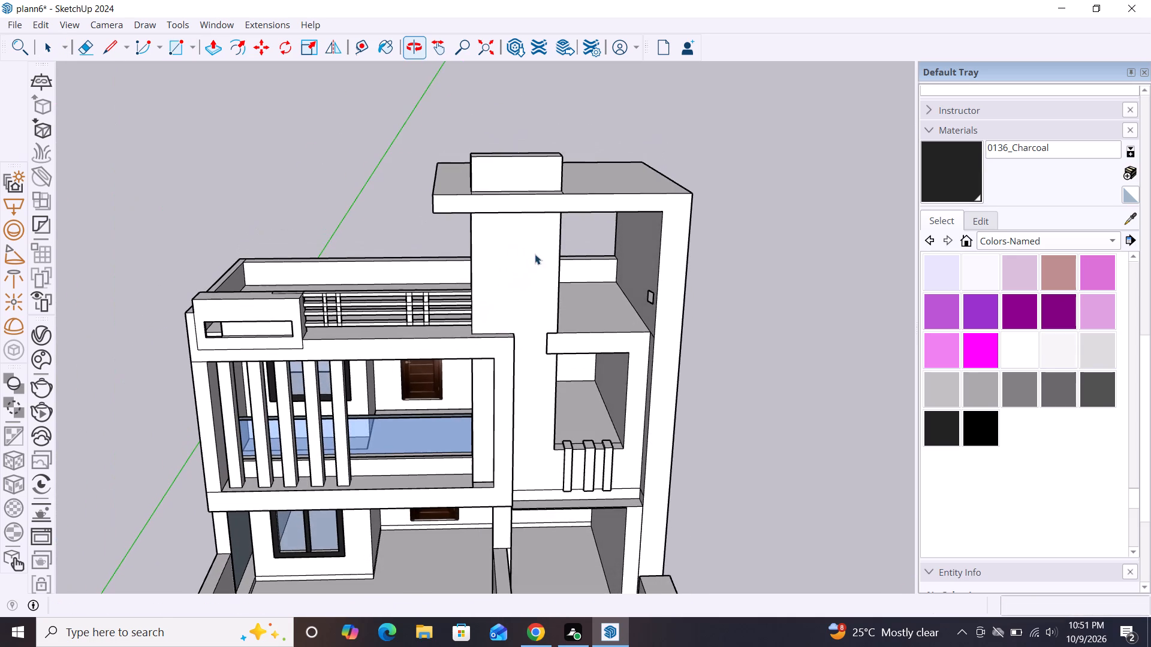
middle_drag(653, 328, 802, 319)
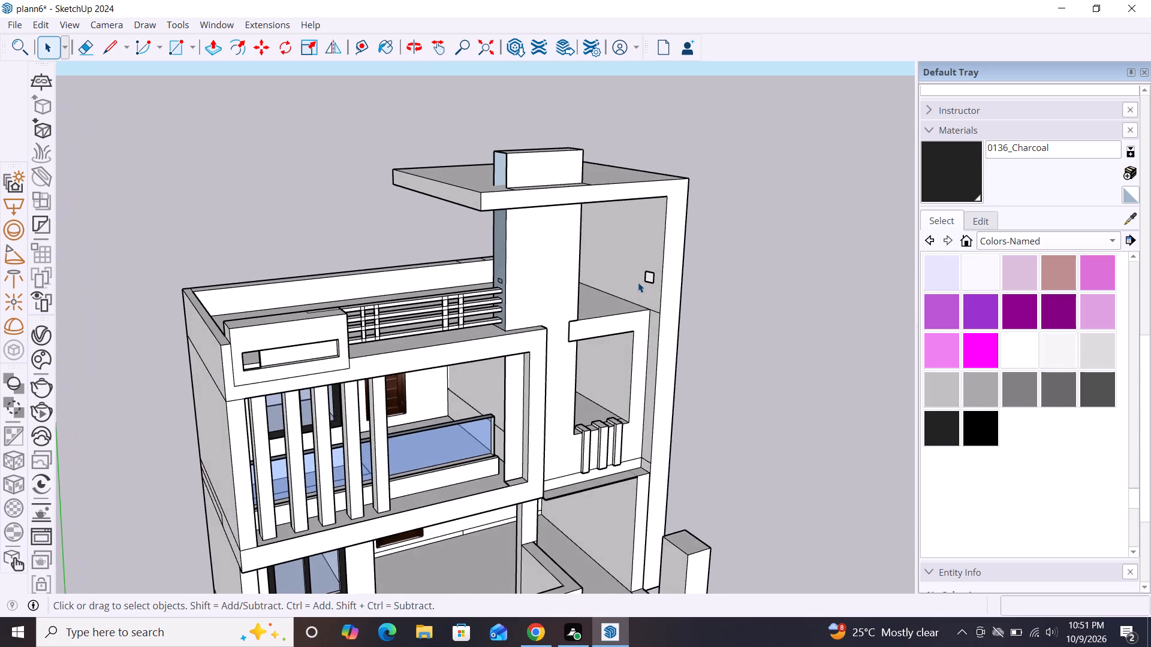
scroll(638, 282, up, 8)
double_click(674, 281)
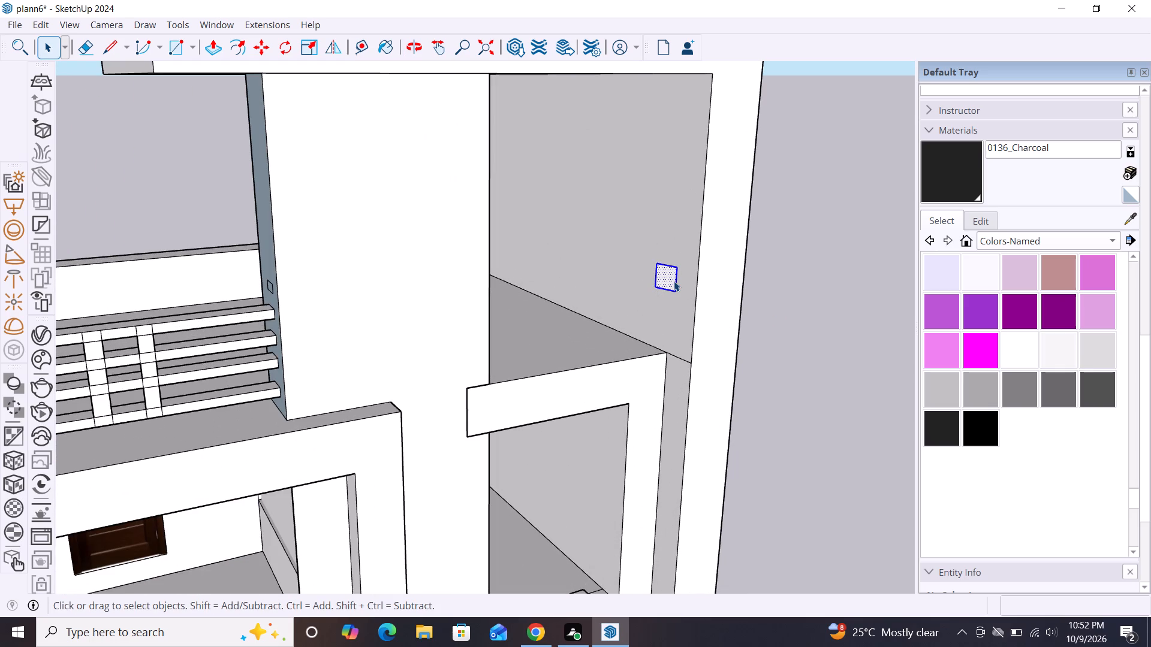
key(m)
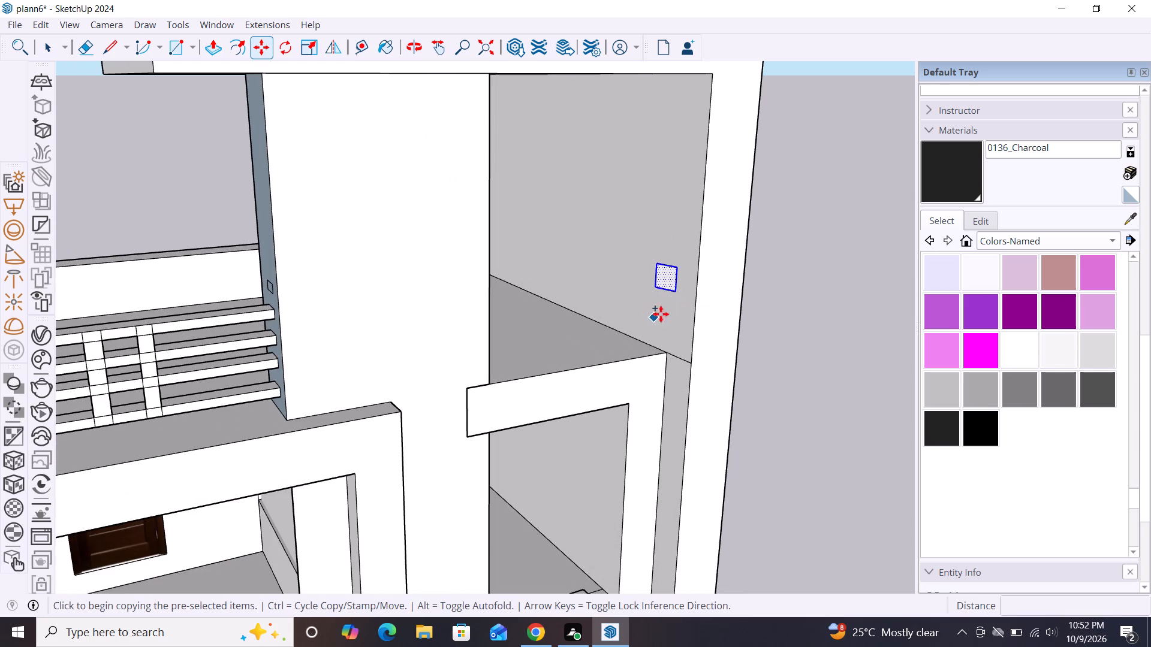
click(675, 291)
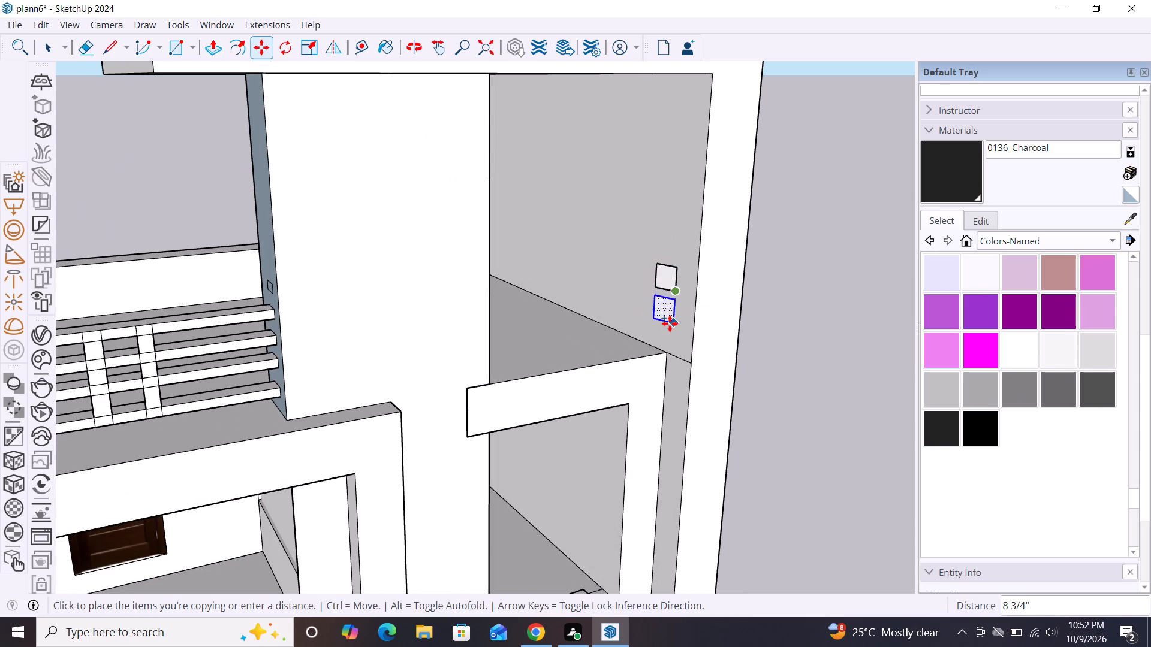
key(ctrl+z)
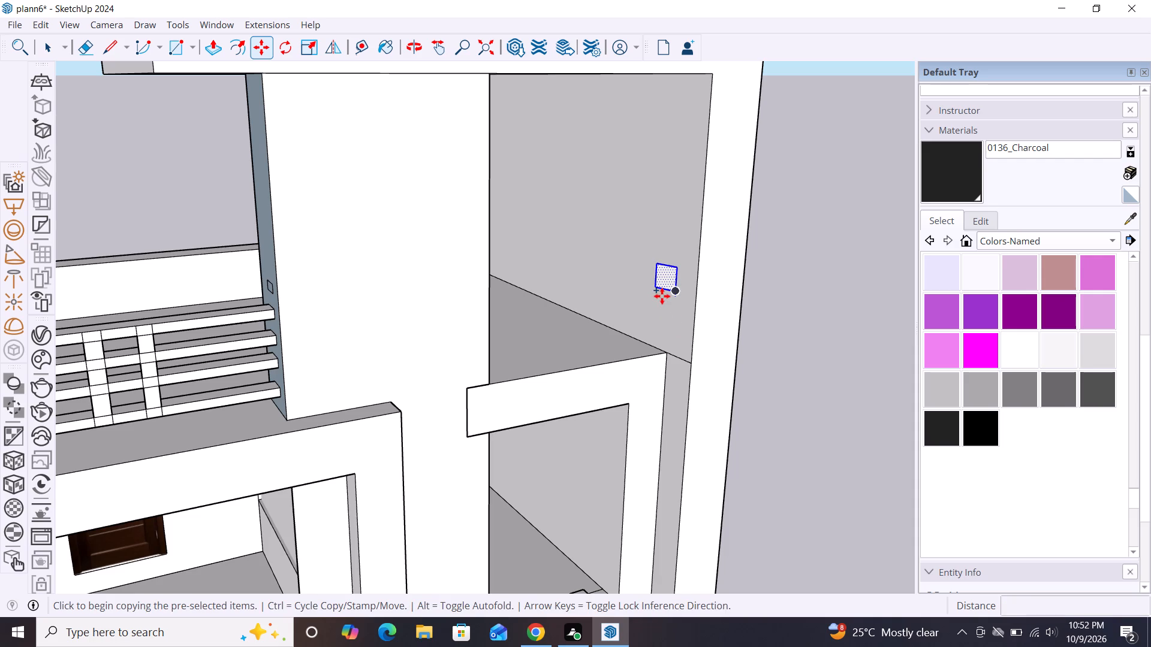
Flatten the square into a rectangle by moving its bottom edge up 3".
key(space)
click(667, 291)
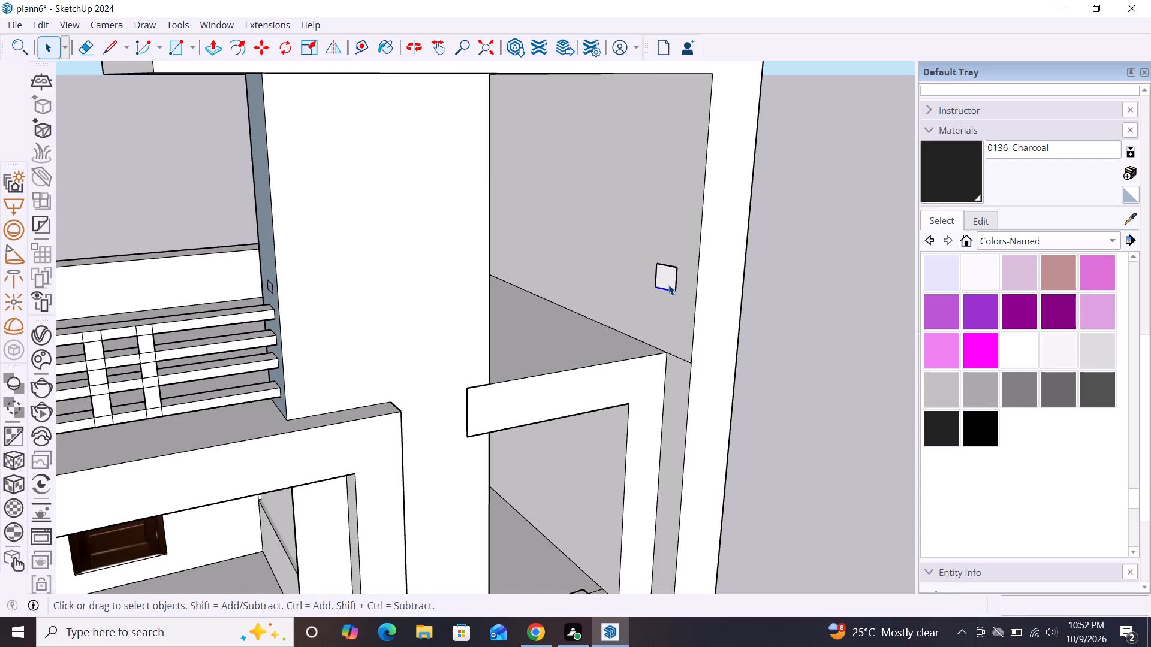
key(m)
click(677, 291)
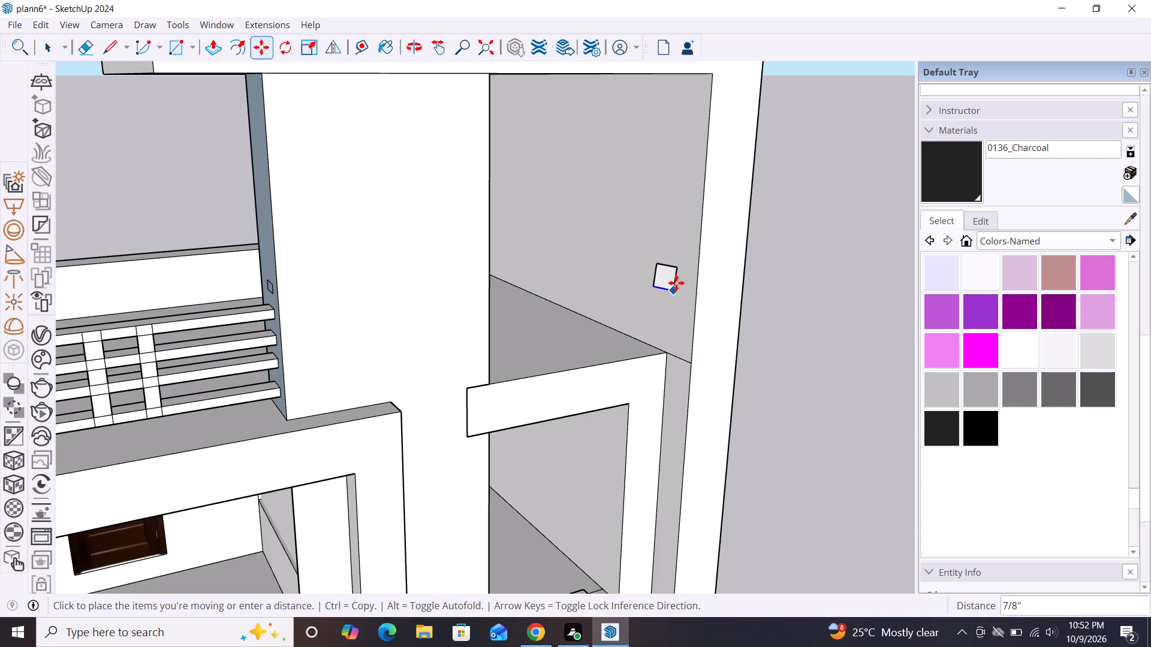
click(675, 280)
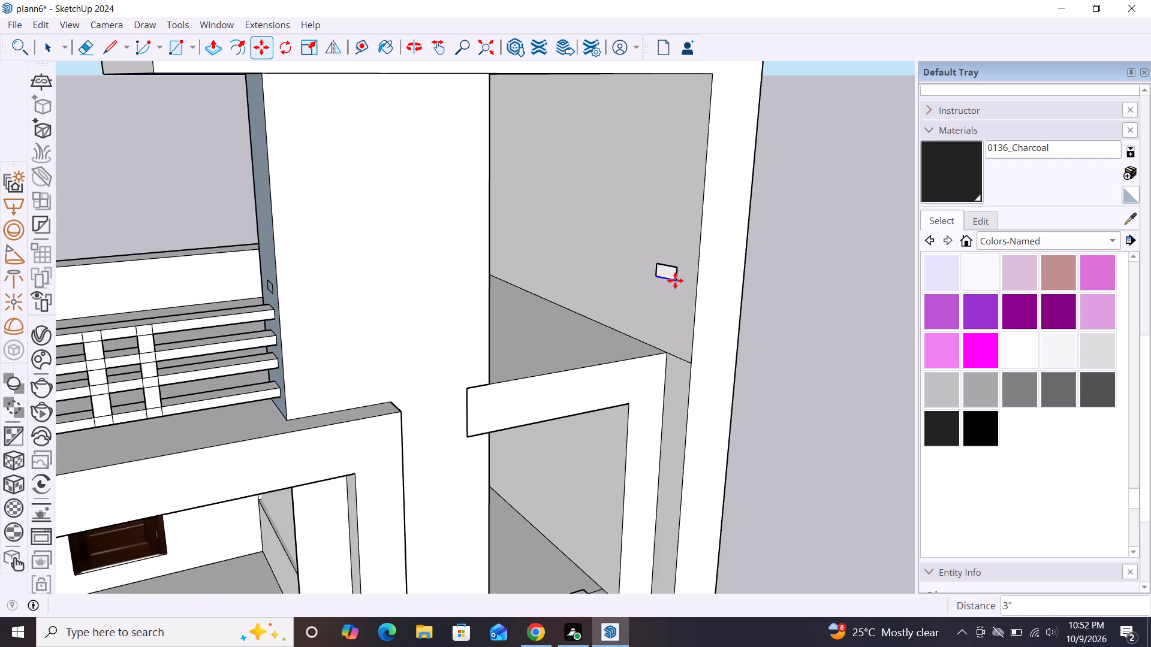
key(space)
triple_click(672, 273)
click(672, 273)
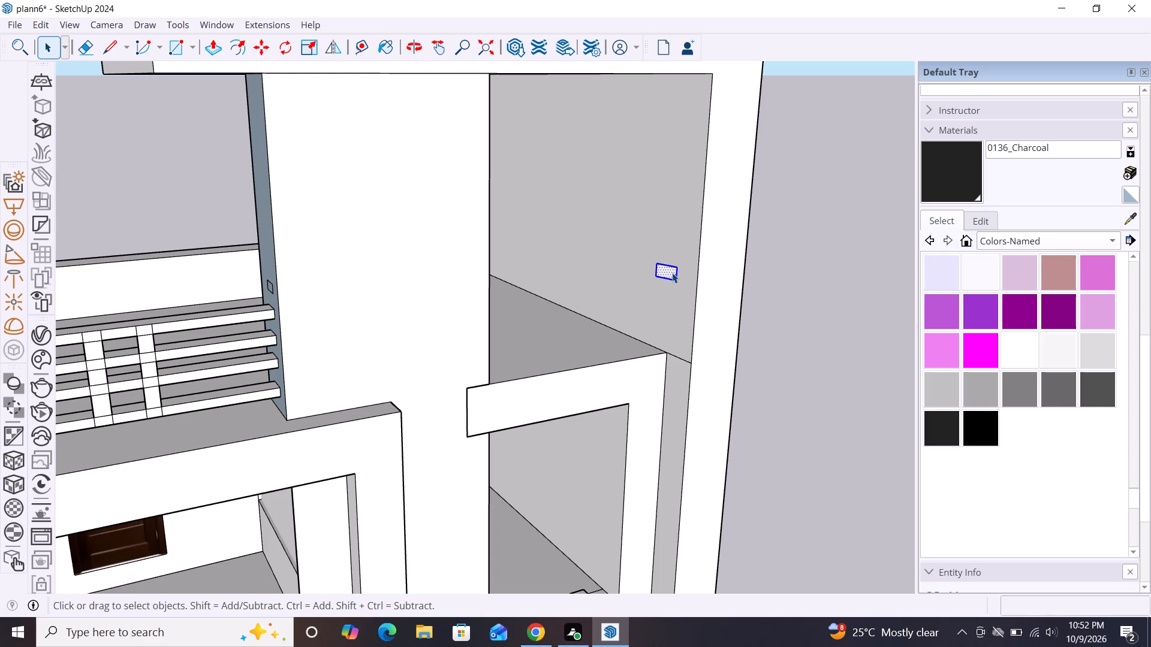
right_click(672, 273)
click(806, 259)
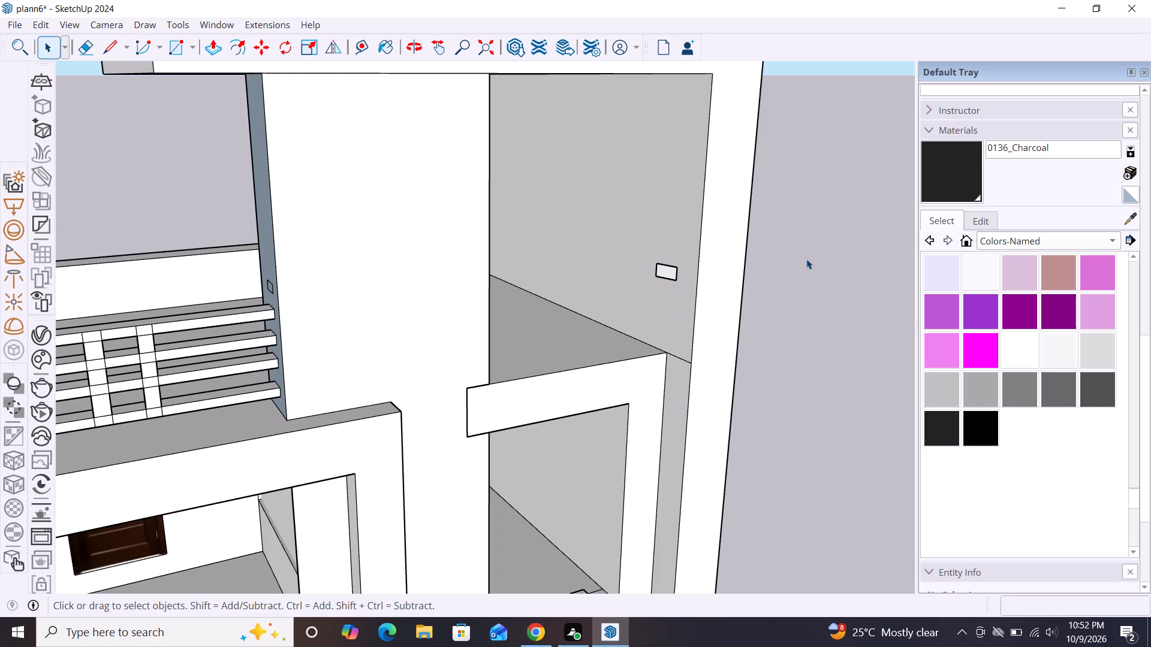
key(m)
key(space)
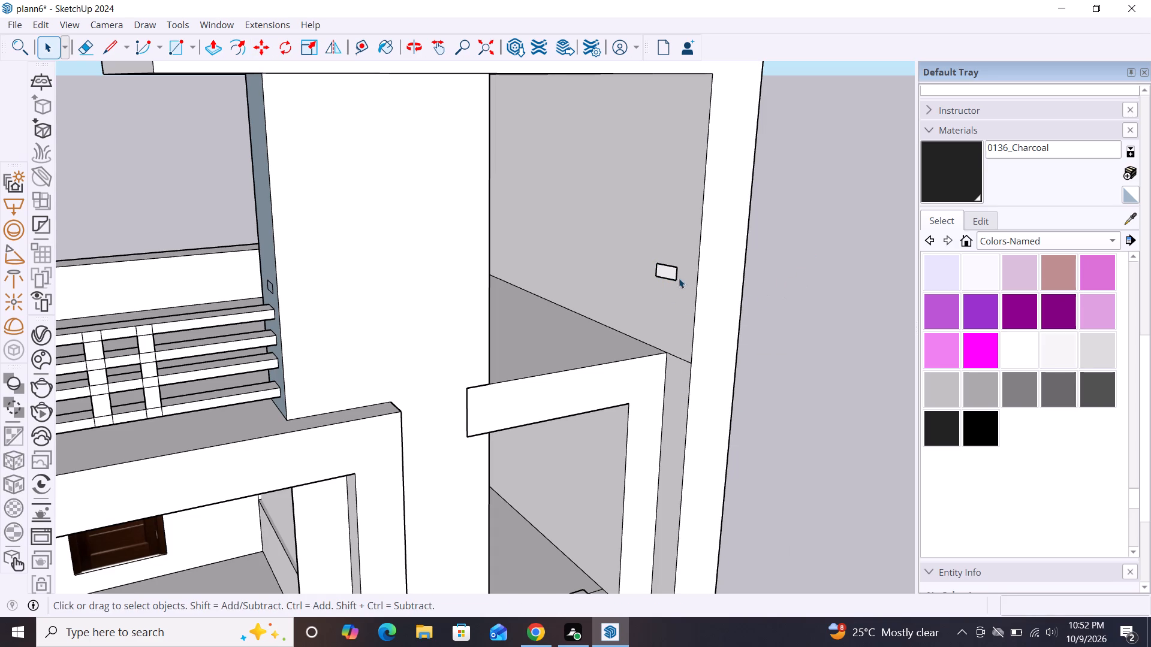
Copy the small rectangle 7 1/4" down the side wall, and copy that one below again to make a column of three.
click(668, 274)
click(668, 274)
key(m)
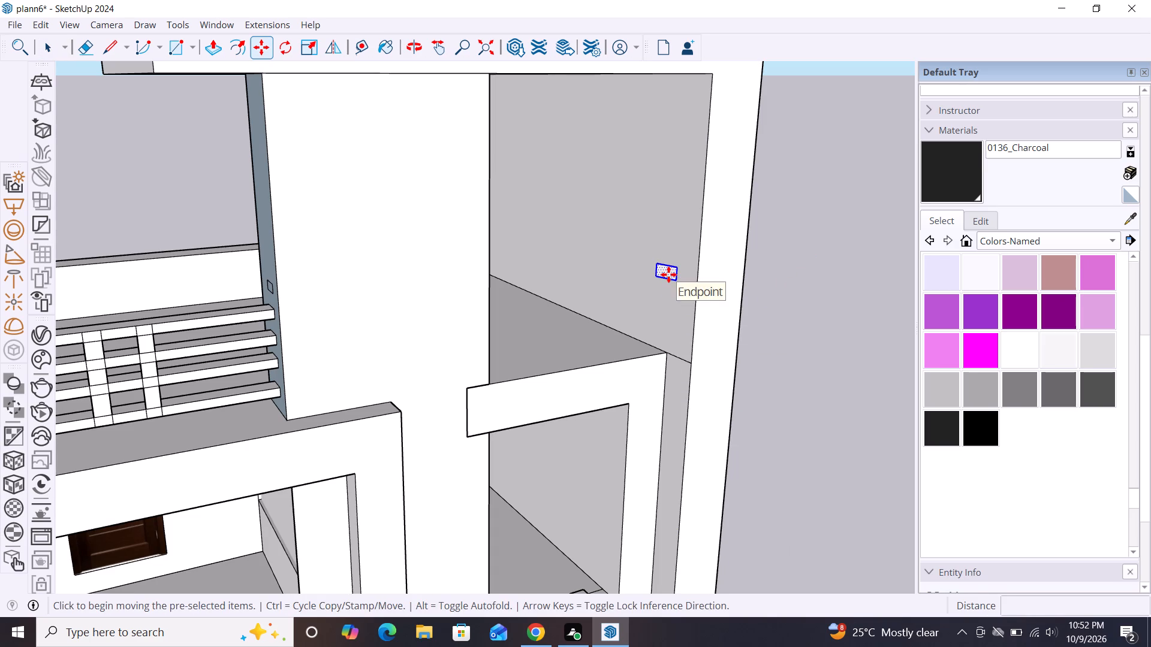
click(677, 285)
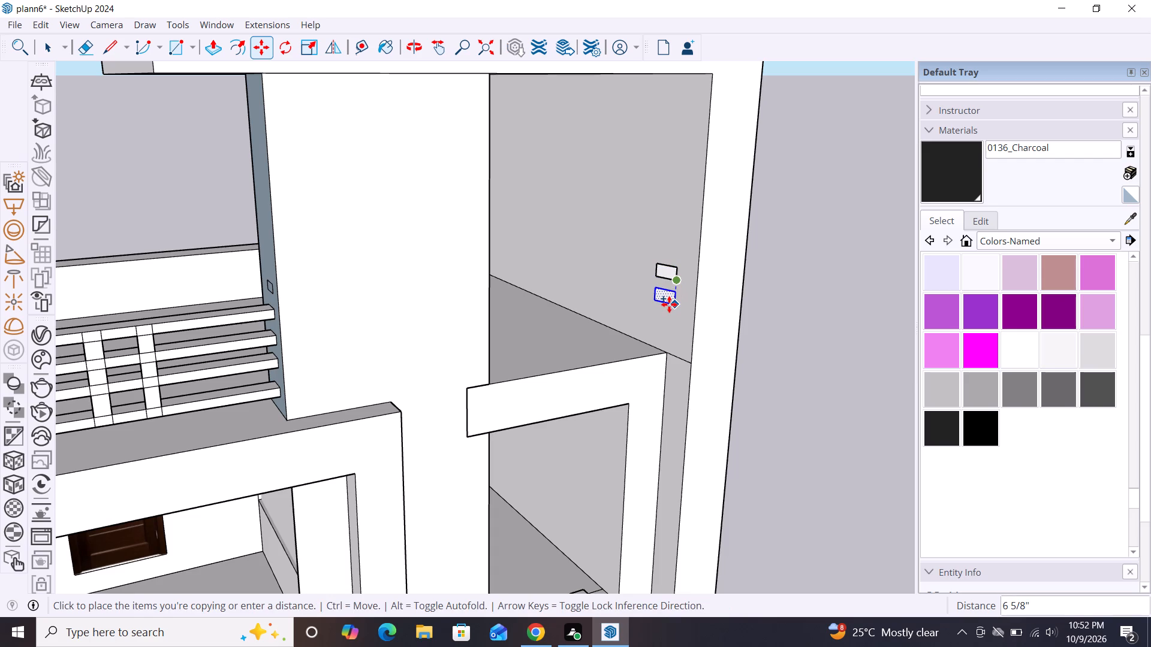
click(668, 307)
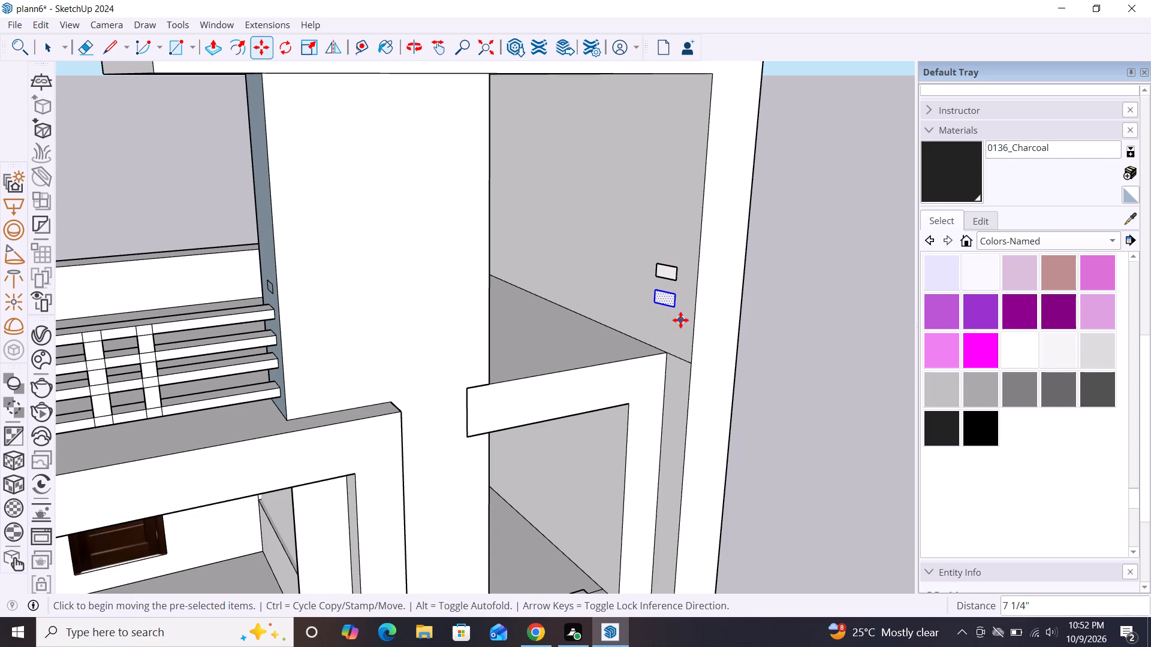
click(672, 311)
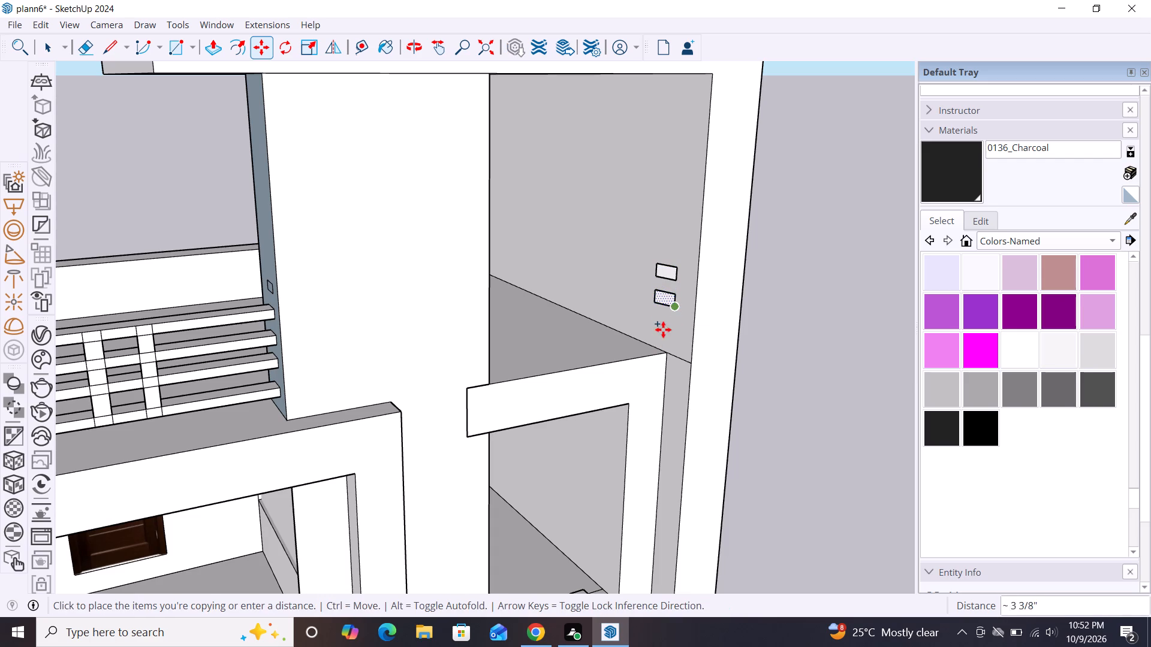
click(660, 335)
key(space)
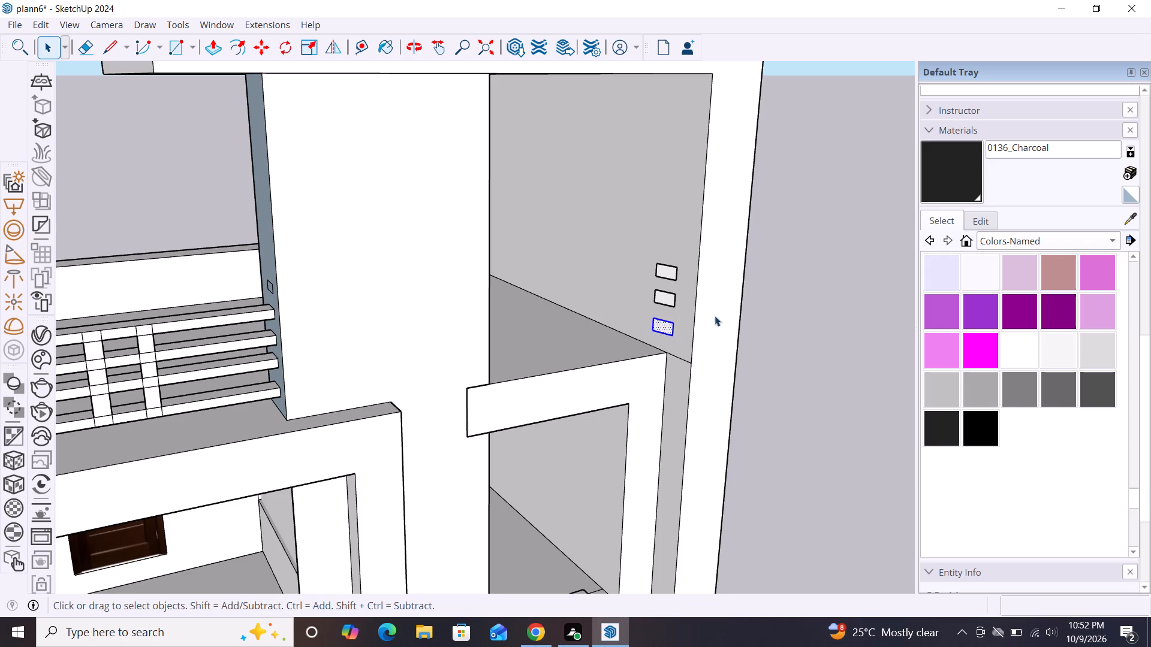
scroll(764, 274, down, 4)
click(790, 350)
Push/Pull the tower column's narrow side face facing the side wall by about 4' 1 13/16", to the column's corner at the frame beam.
scroll(799, 341, down, 3)
middle_drag(796, 397, 677, 431)
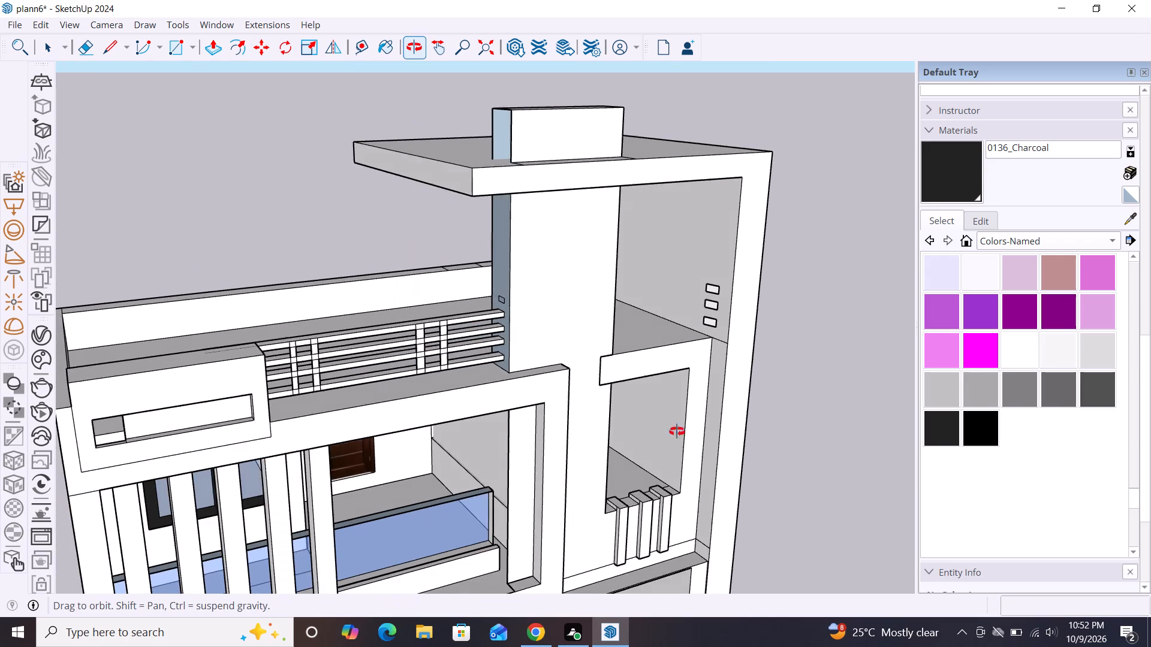
middle_drag(677, 431, 544, 419)
scroll(594, 352, up, 3)
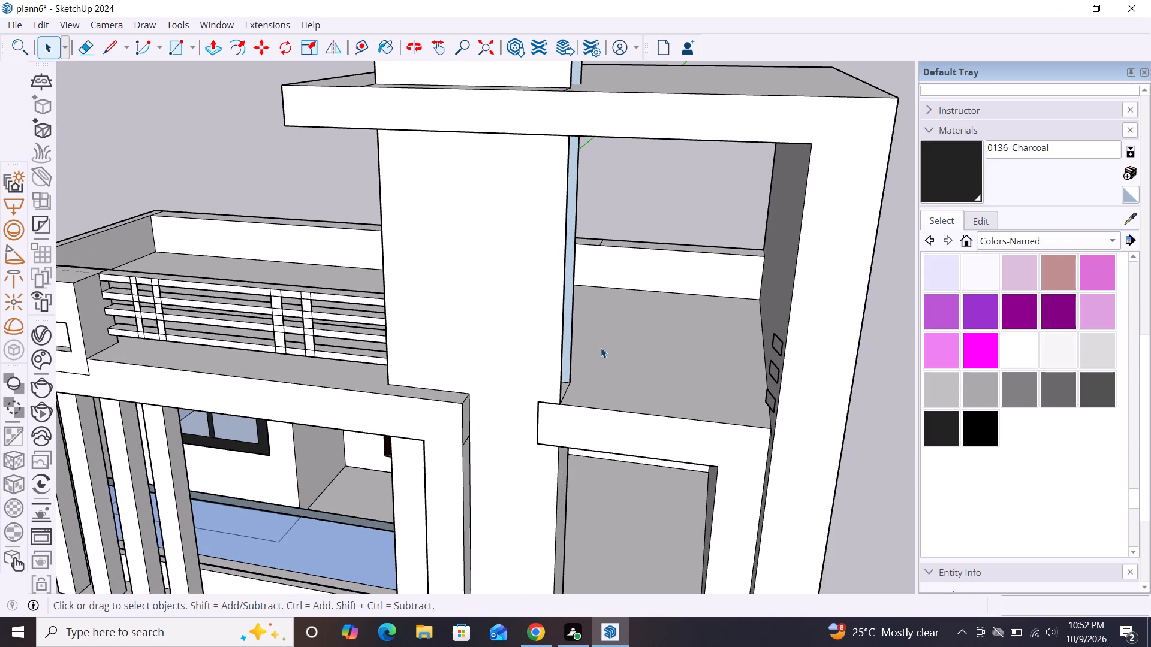
scroll(514, 328, down, 2)
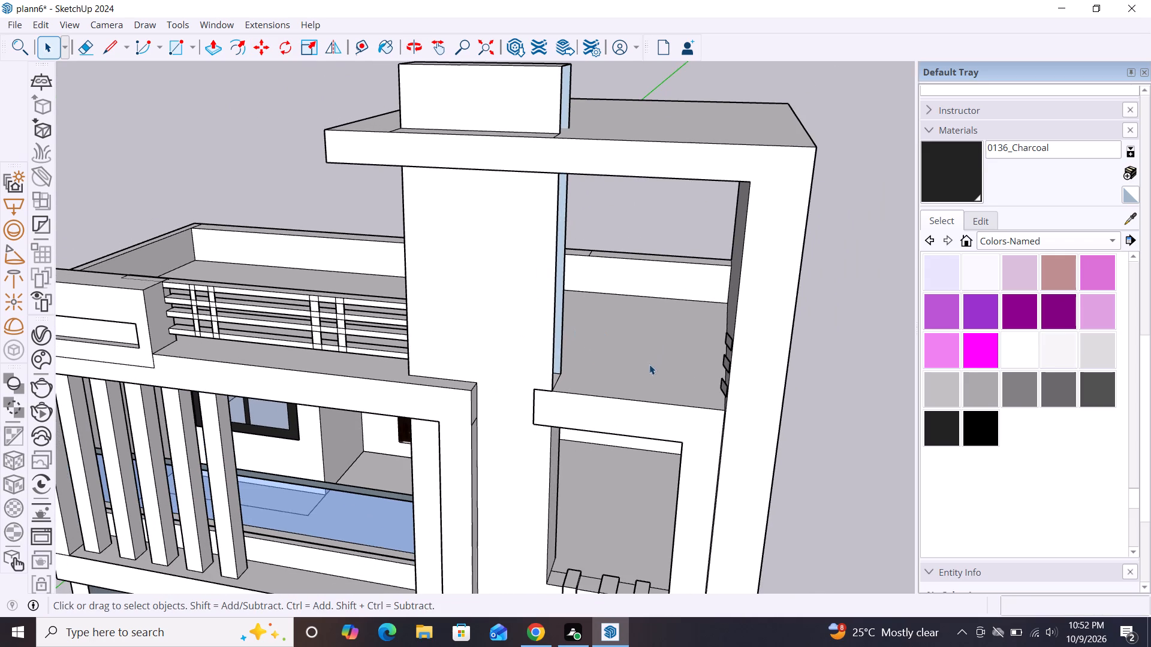
middle_drag(649, 364, 356, 385)
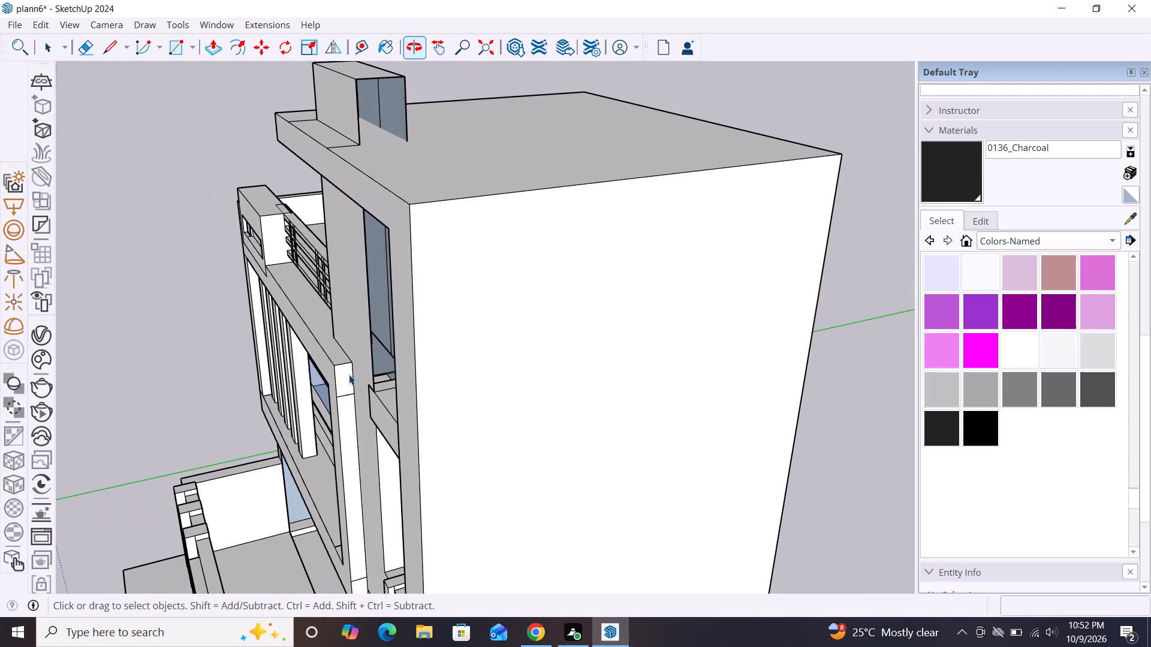
scroll(379, 322, up, 9)
scroll(394, 322, down, 3)
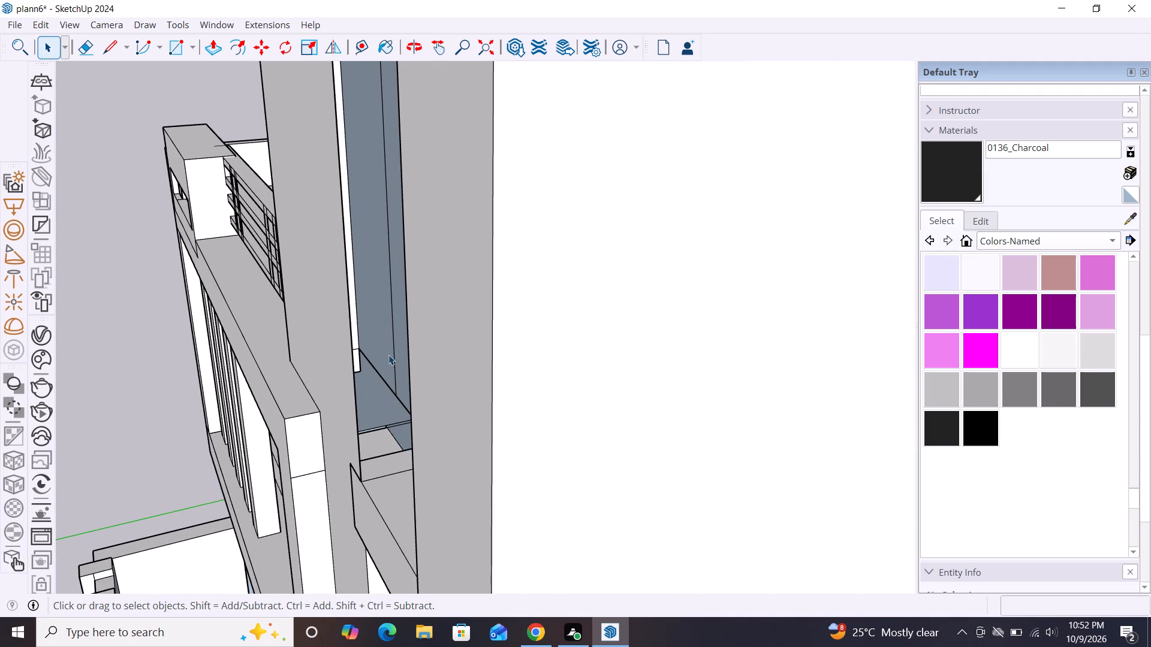
key(p)
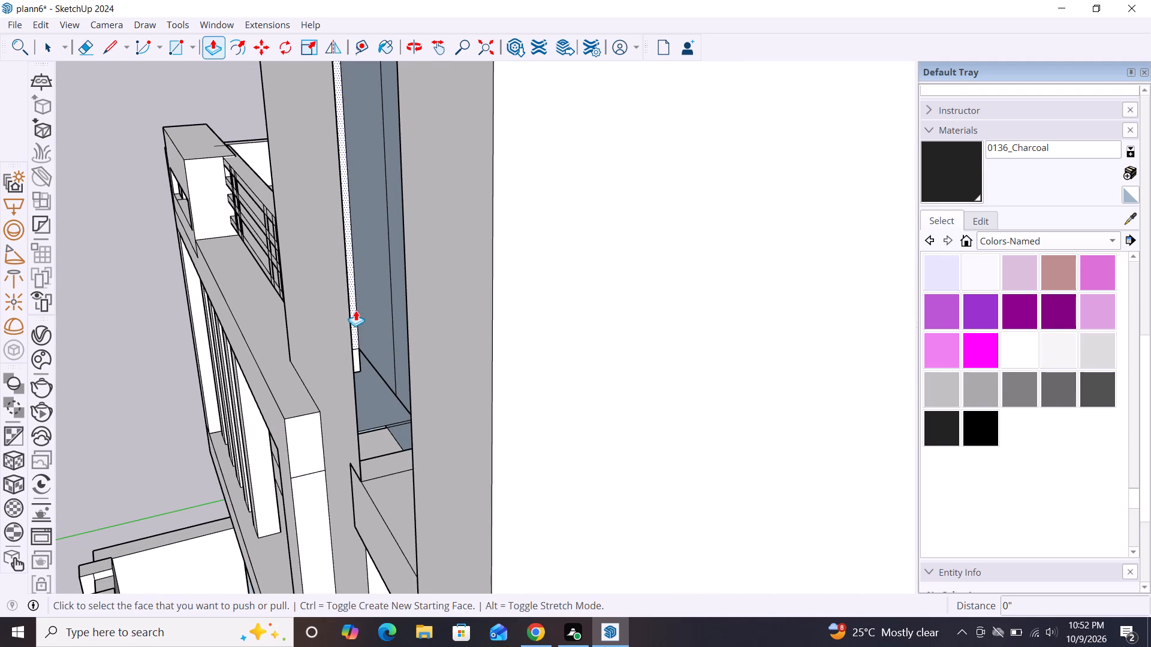
click(355, 310)
key(Escape)
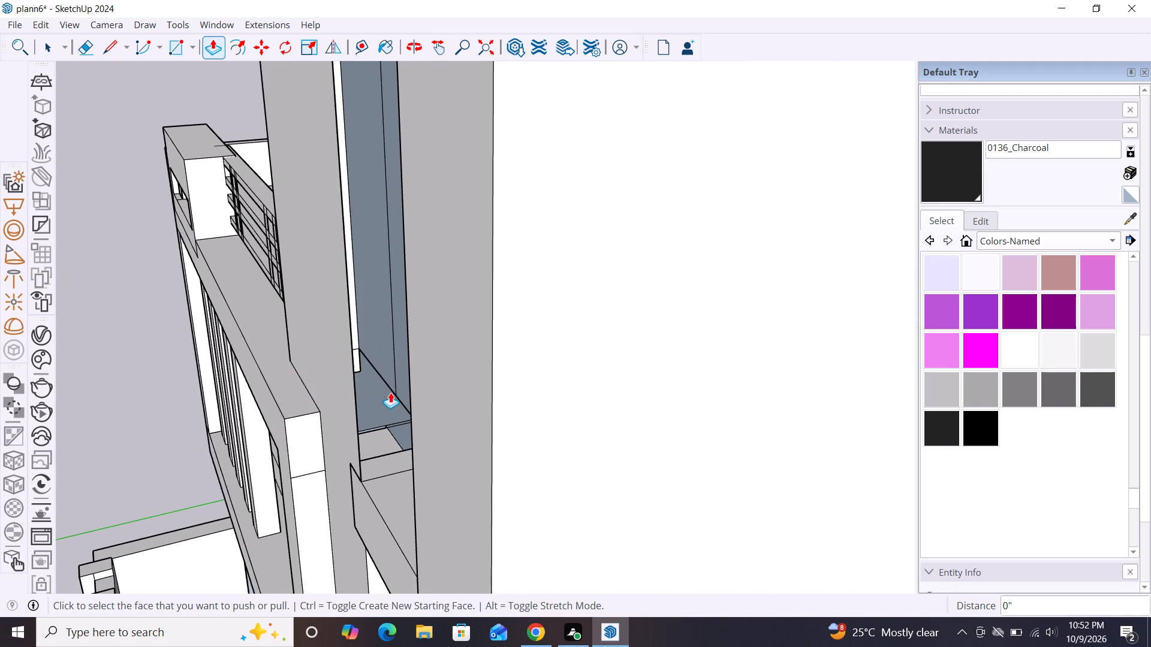
click(357, 331)
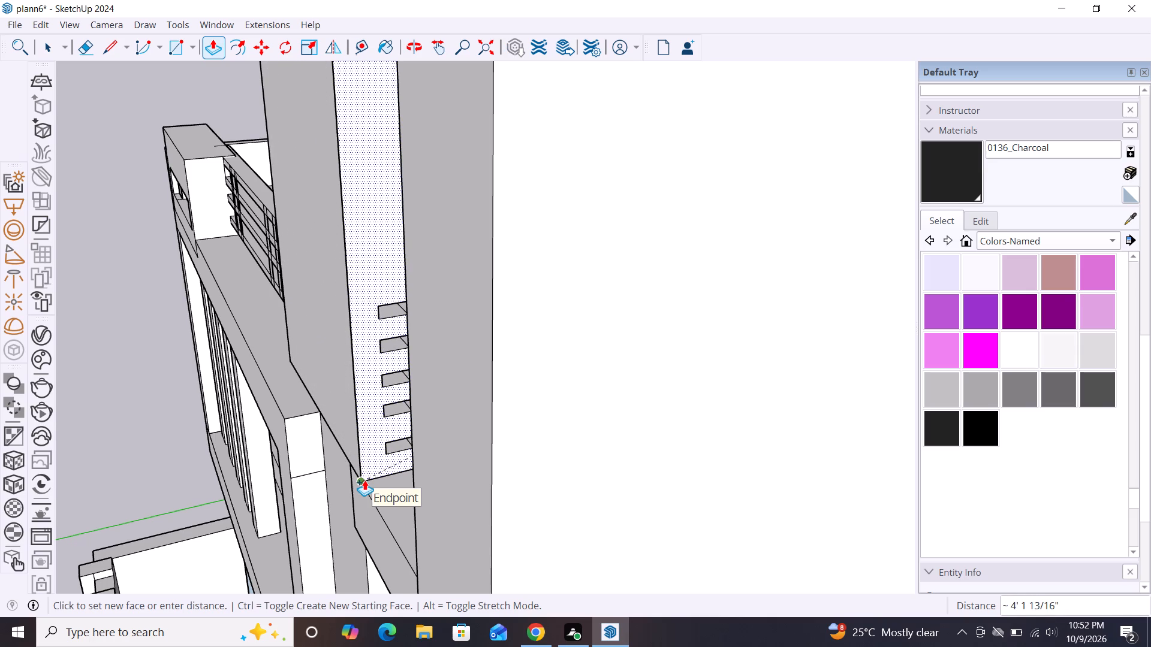
click(364, 480)
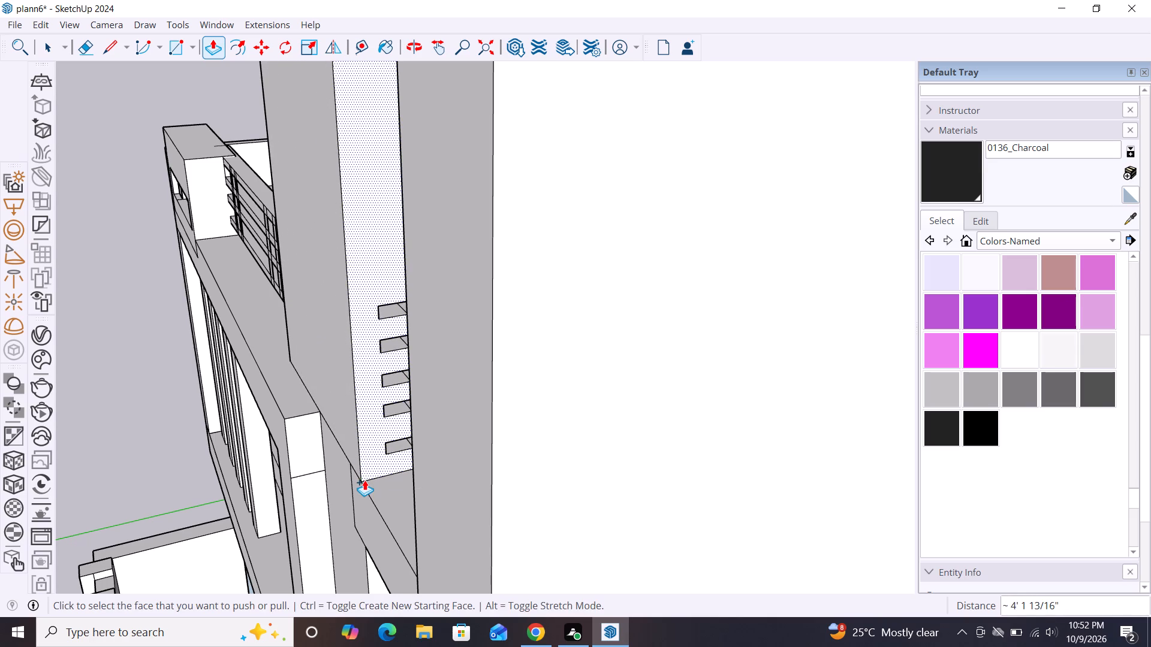
Delete the topmost of the three small rectangles on the side wall's inner face.
key(space)
scroll(364, 400, down, 4)
middle_drag(362, 477, 601, 452)
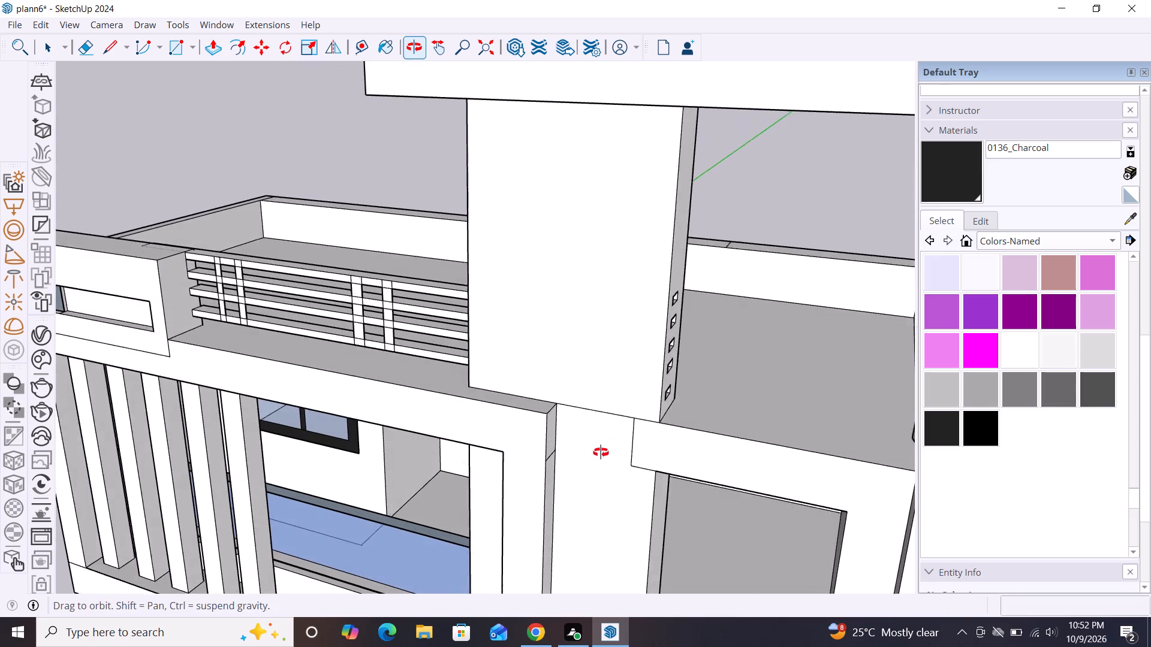
middle_drag(601, 452, 598, 439)
scroll(374, 378, down, 3)
middle_drag(376, 394, 674, 408)
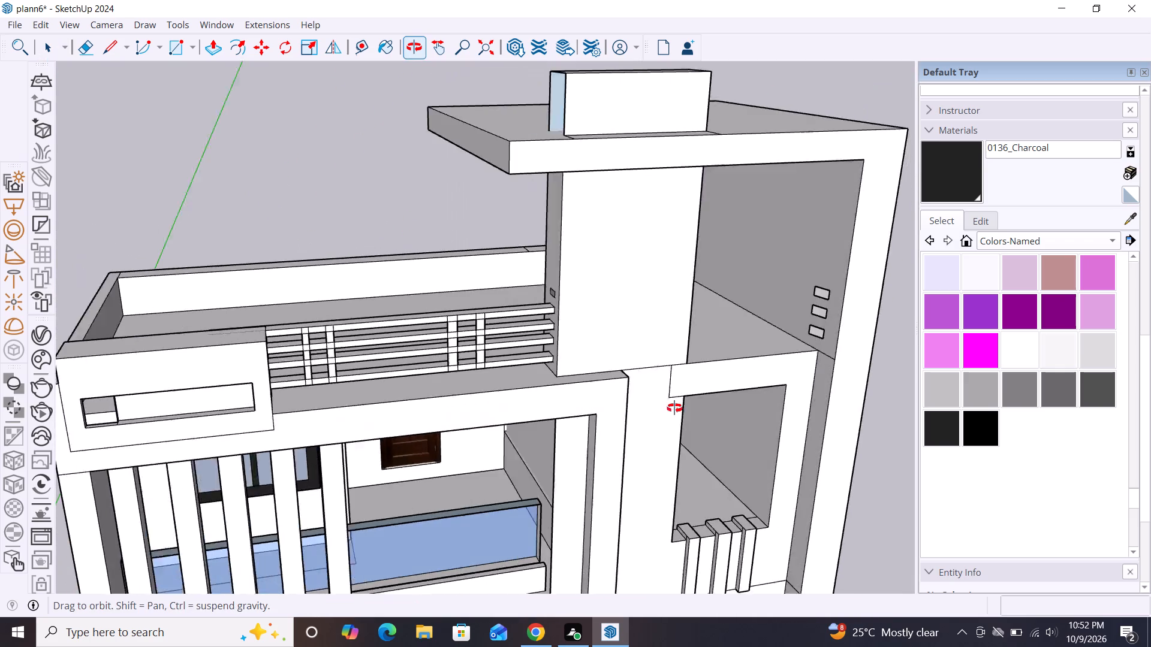
middle_drag(674, 408, 449, 380)
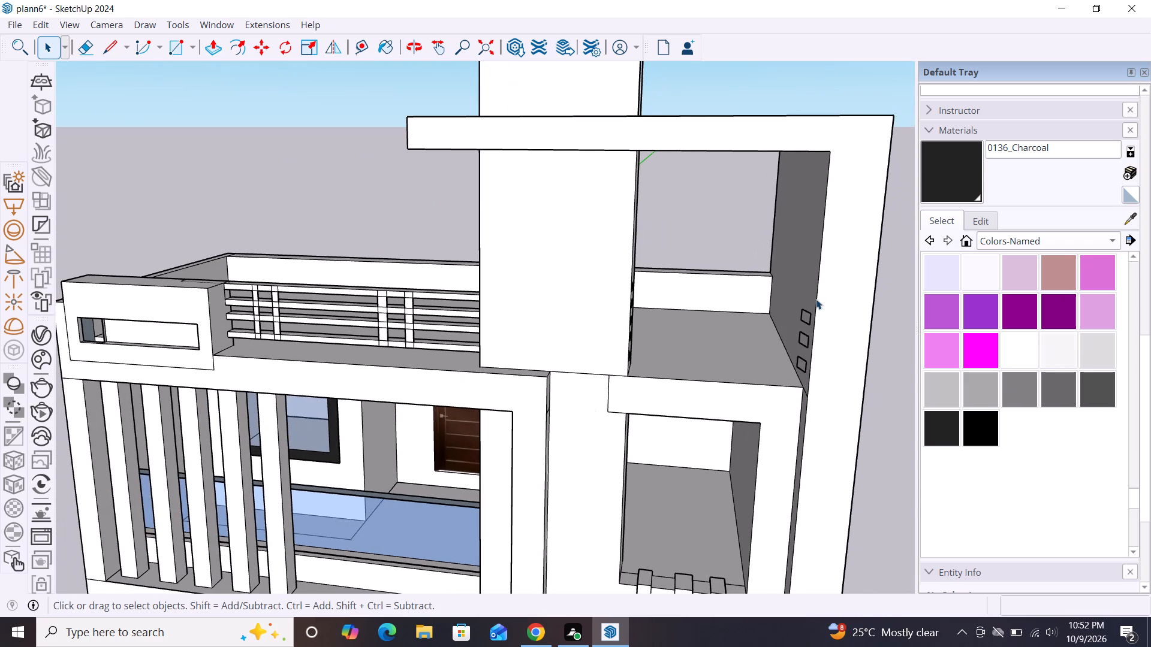
click(808, 322)
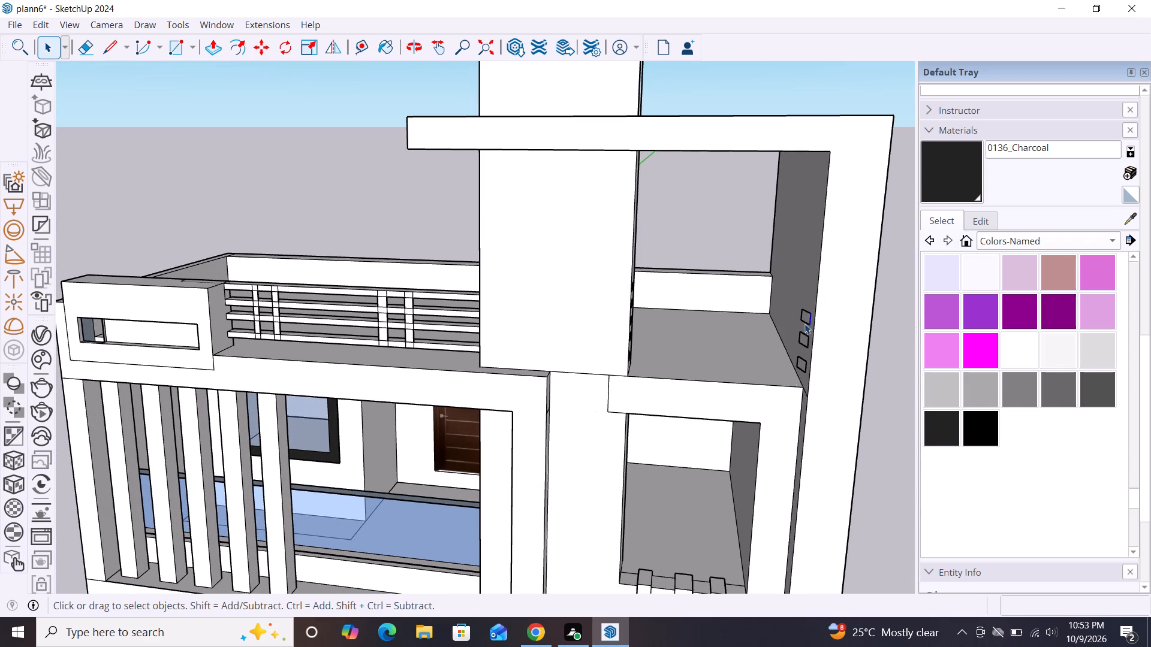
double_click(808, 324)
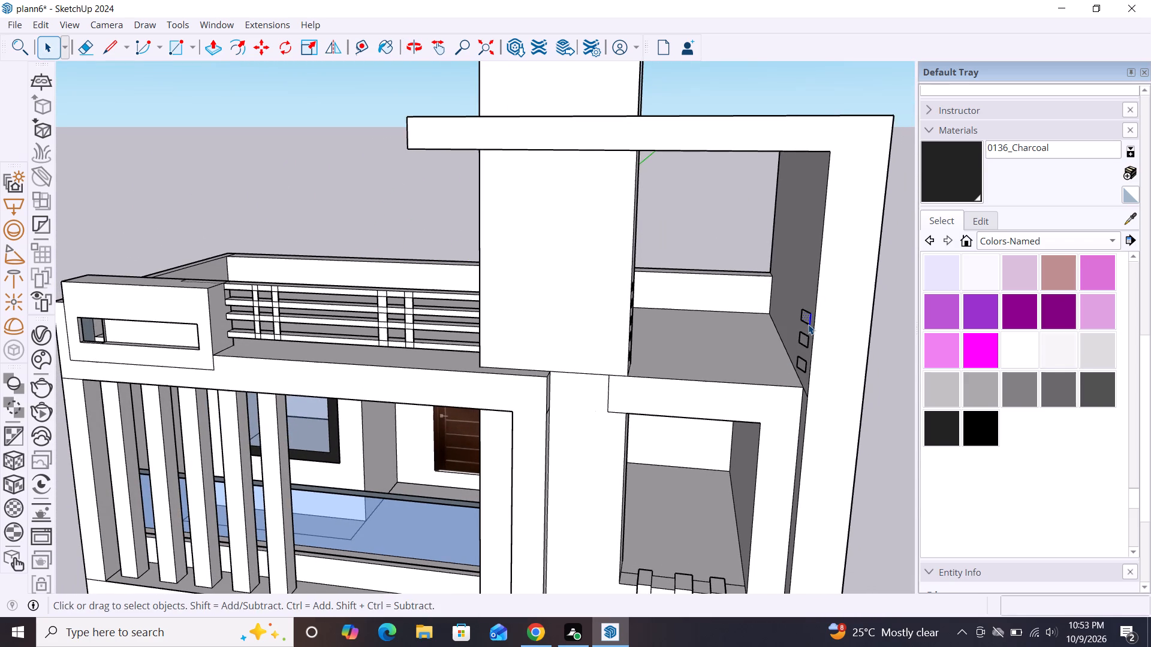
double_click(806, 319)
key(Delete)
Delete the two remaining small rectangles, outline and face, from the side wall's inner face.
click(802, 341)
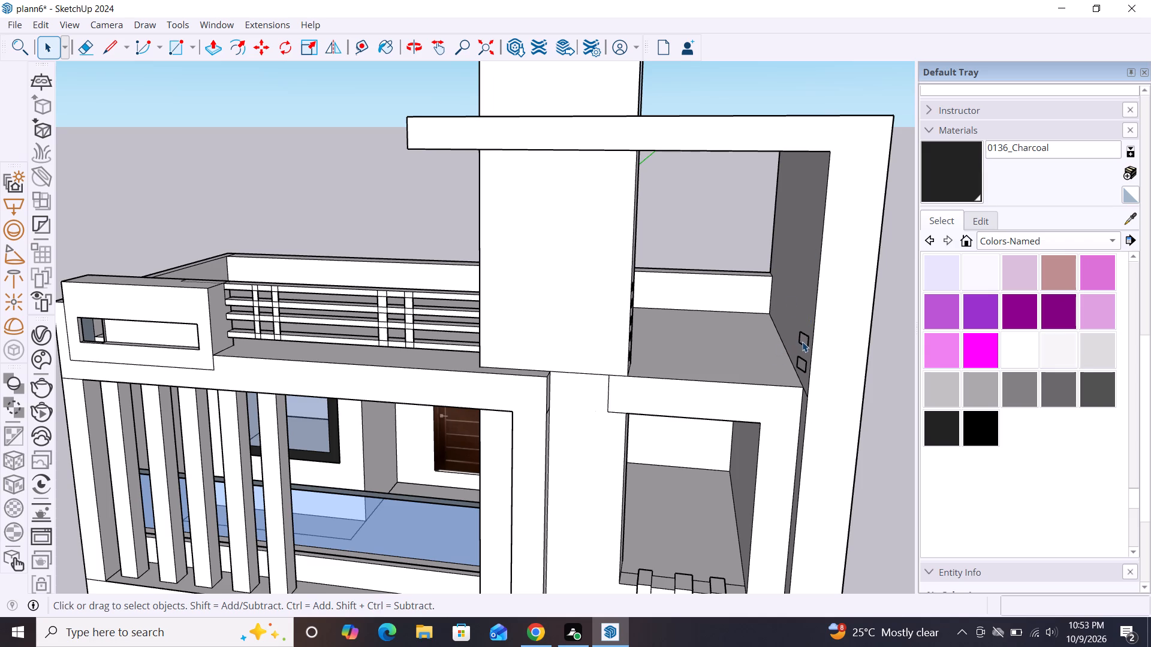
click(802, 341)
double_click(807, 339)
click(806, 340)
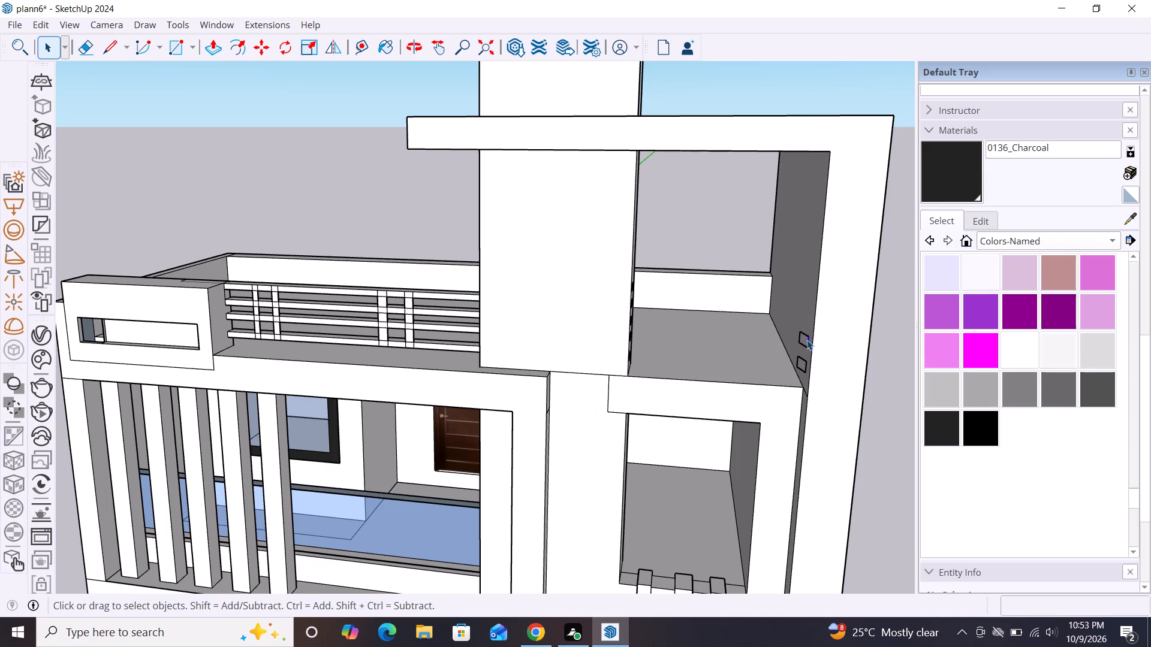
click(807, 340)
scroll(799, 332, up, 10)
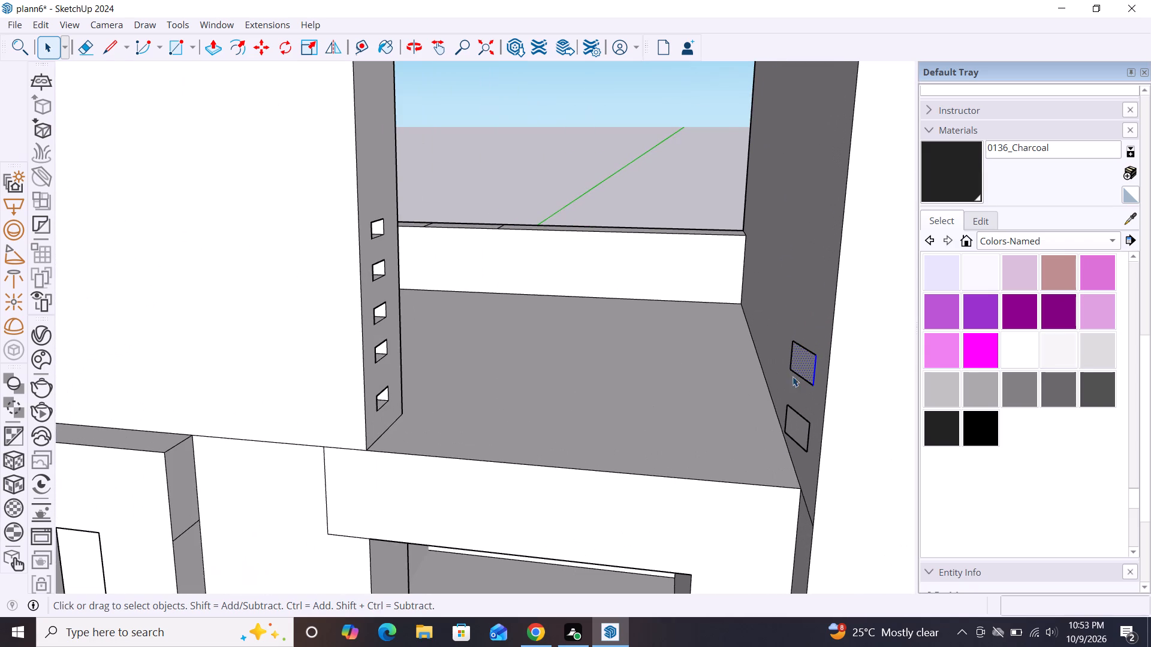
double_click(796, 369)
key(Delete)
double_click(806, 430)
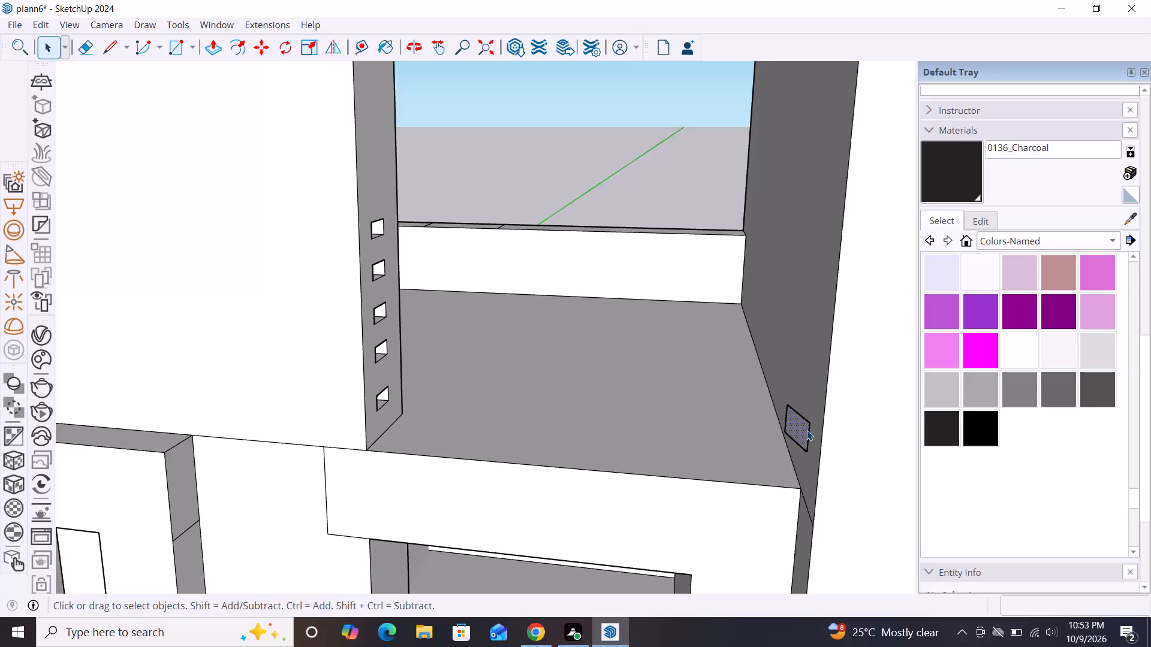
click(807, 430)
double_click(807, 430)
key(Delete)
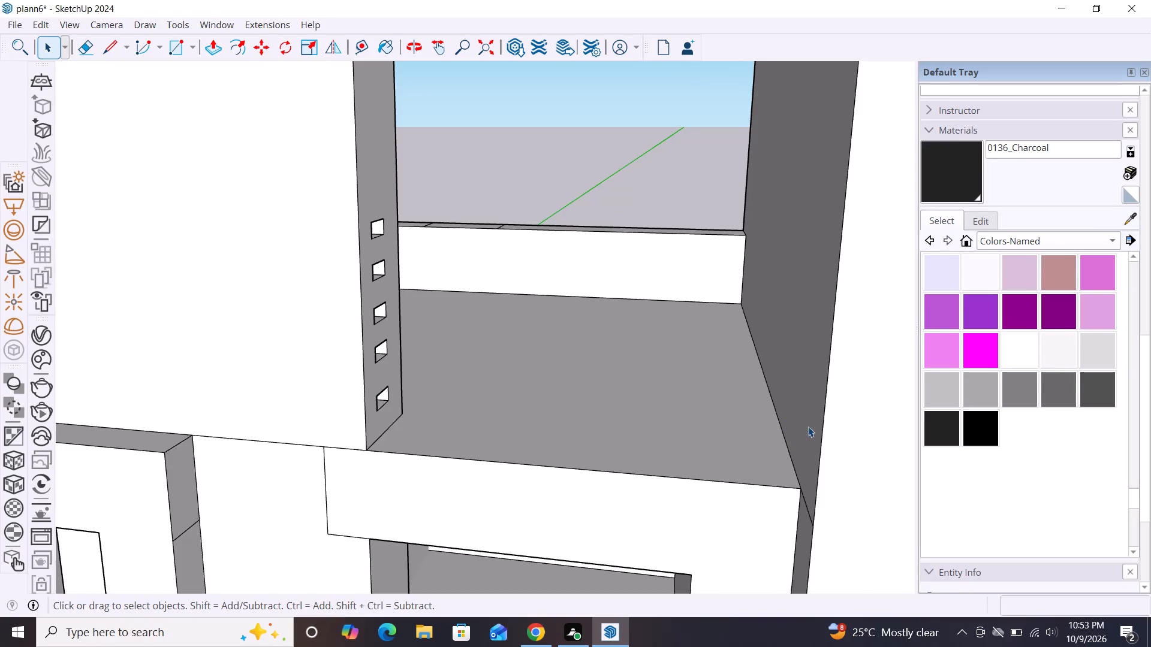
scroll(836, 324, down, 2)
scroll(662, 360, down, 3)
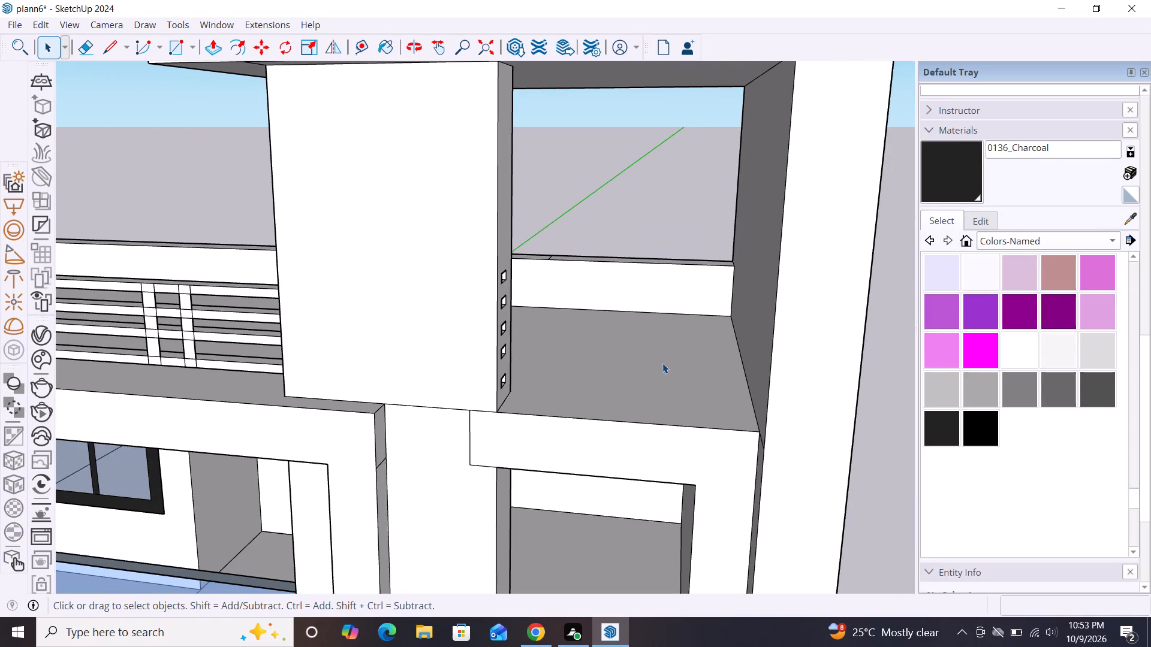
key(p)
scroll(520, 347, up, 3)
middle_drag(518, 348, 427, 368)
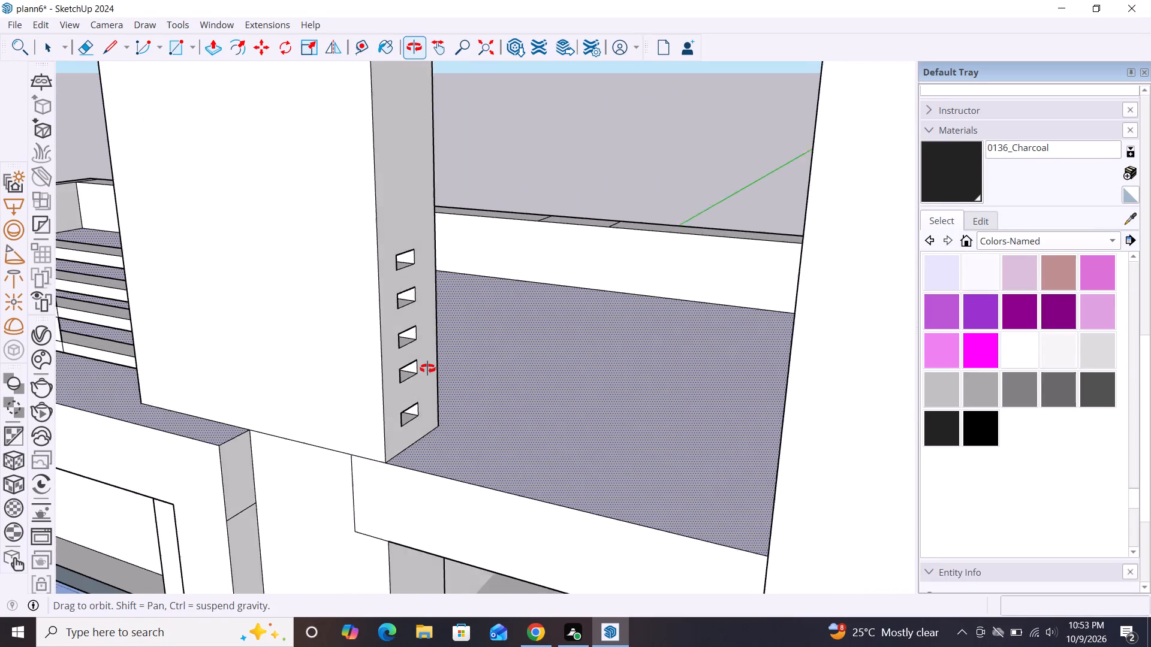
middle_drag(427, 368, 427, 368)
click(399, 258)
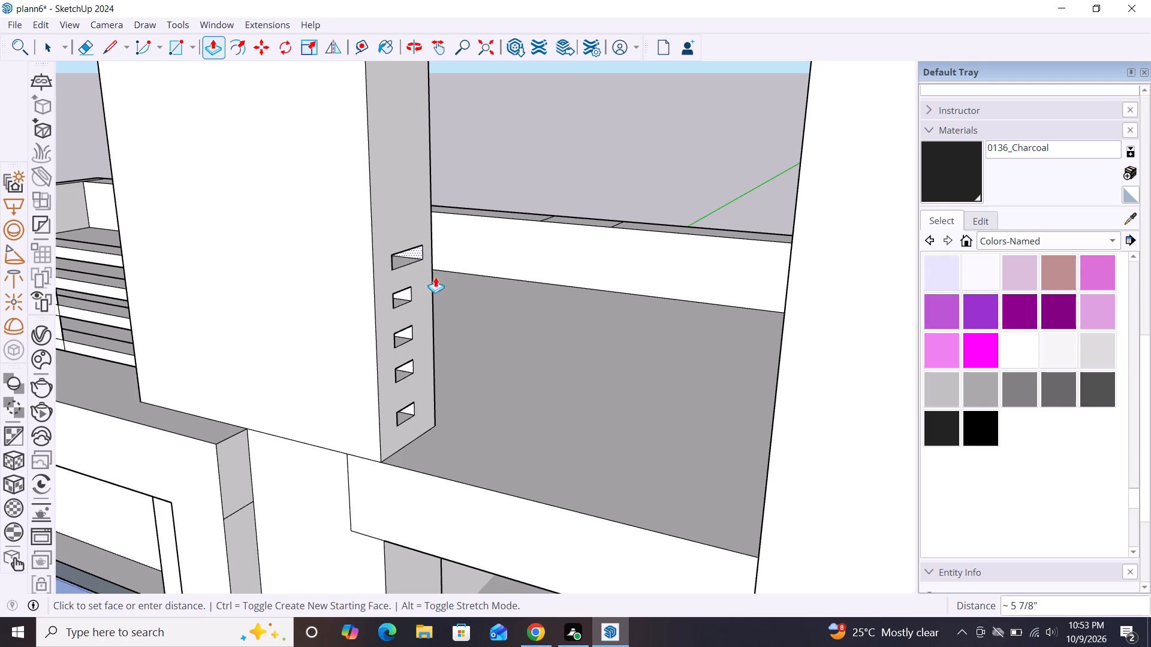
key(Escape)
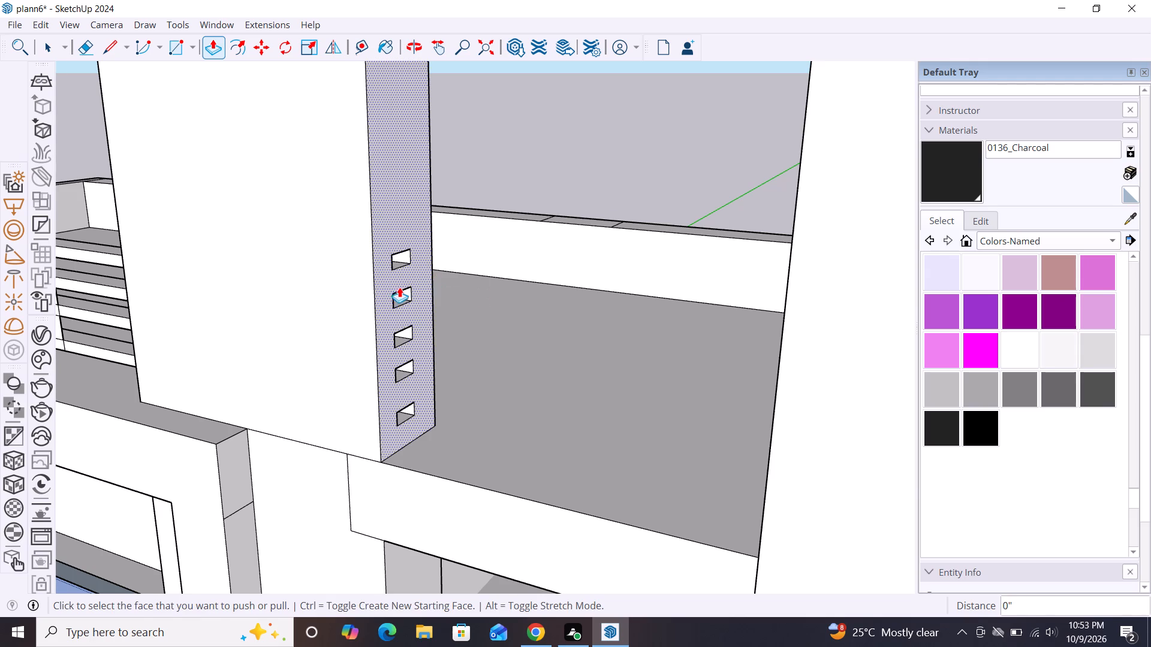
Close the five small openings in the tower column's narrow side with rectangles of 4 11/16" by 2 1/8", traced corner to corner.
scroll(409, 285, up, 8)
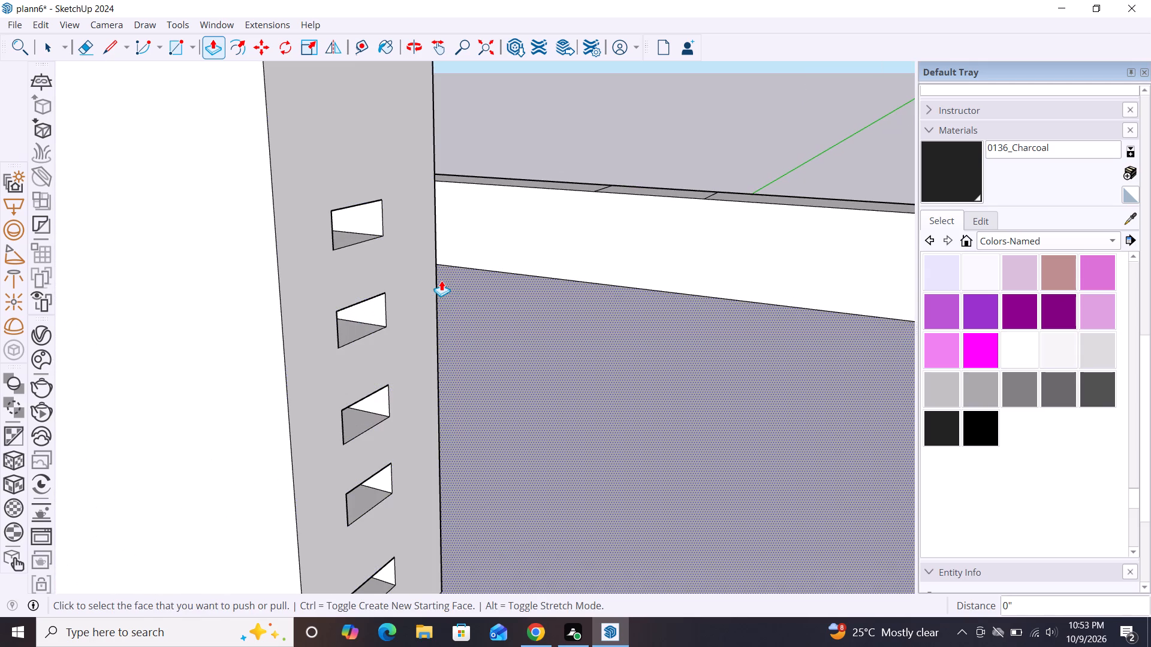
key(r)
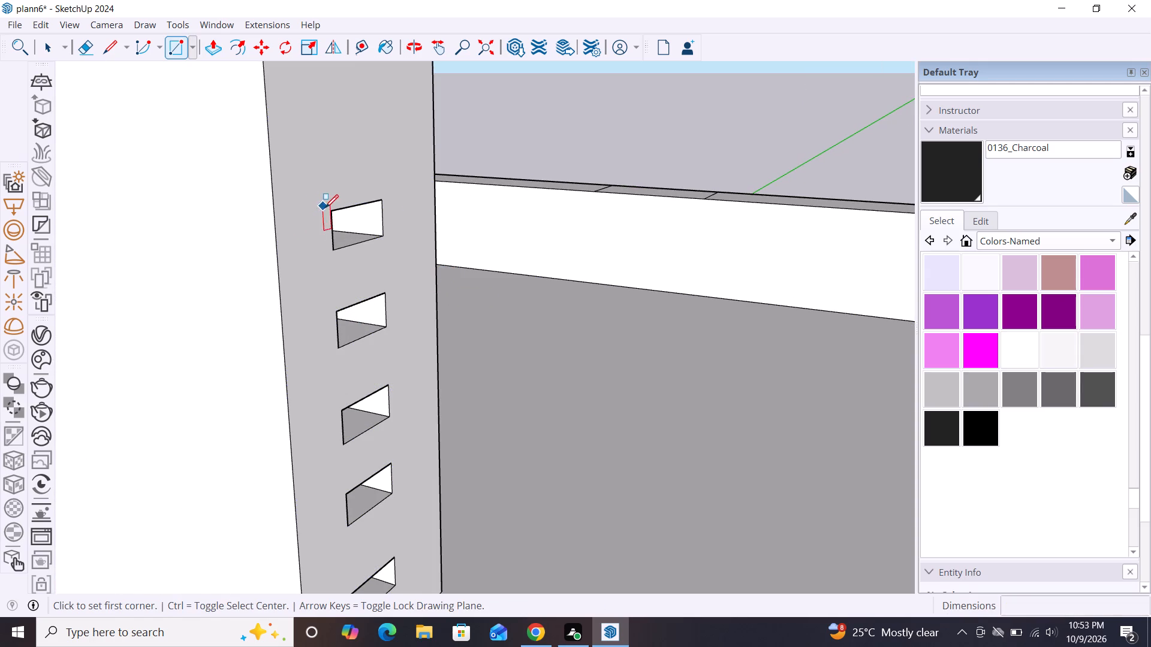
click(333, 216)
click(382, 240)
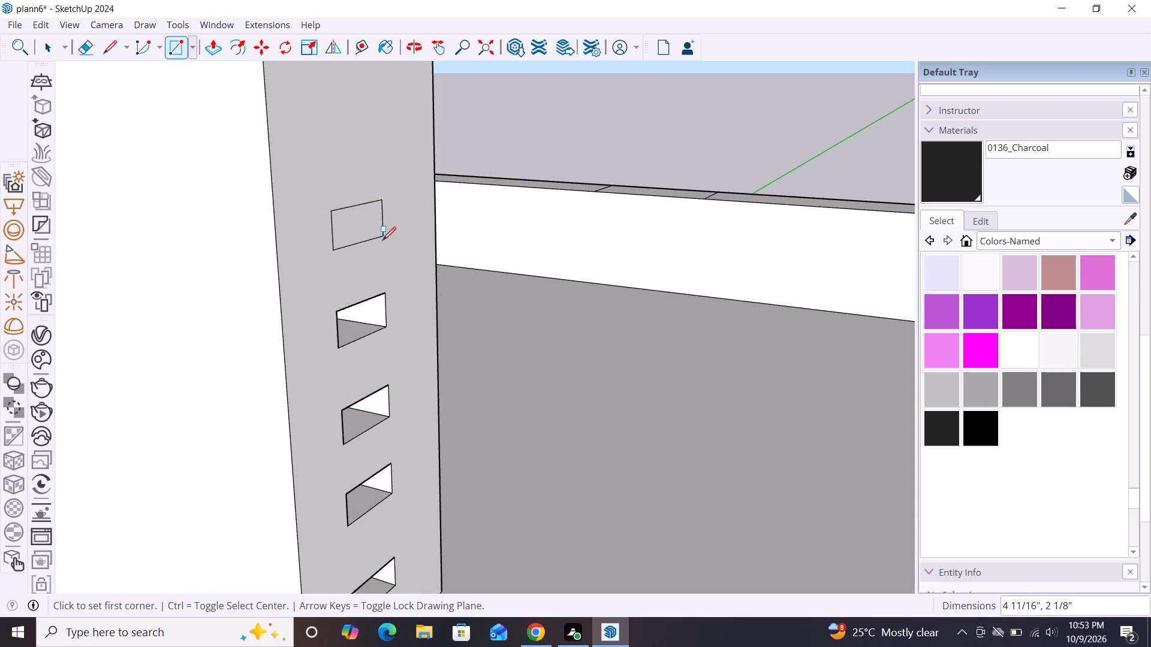
click(338, 314)
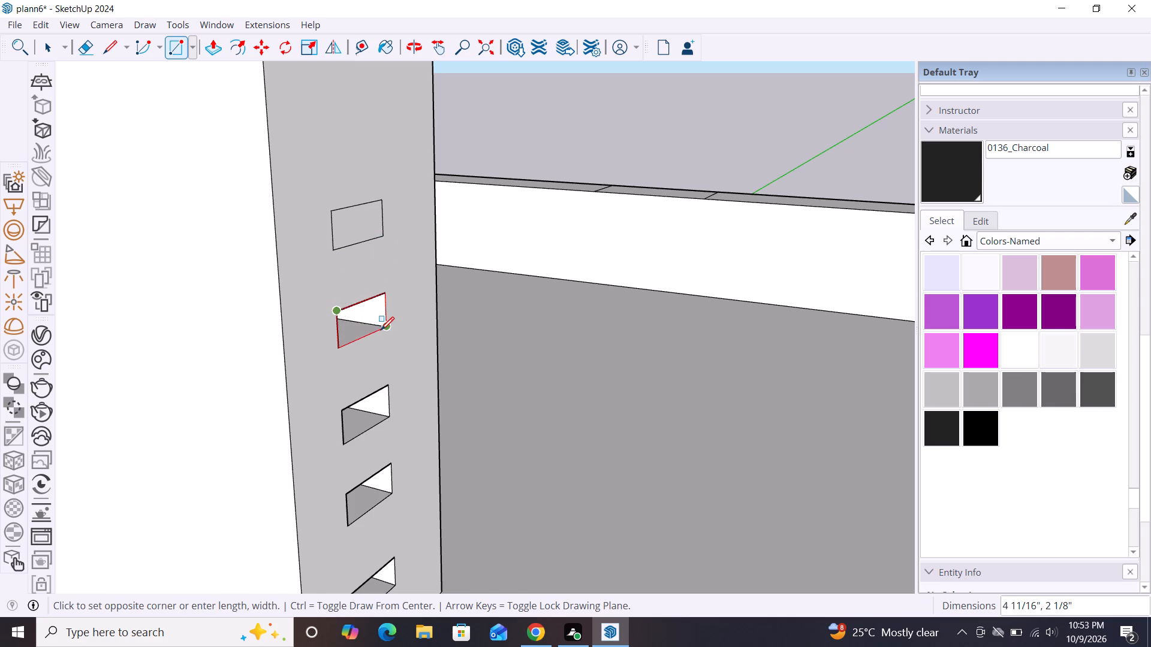
click(386, 329)
drag(343, 411, 344, 417)
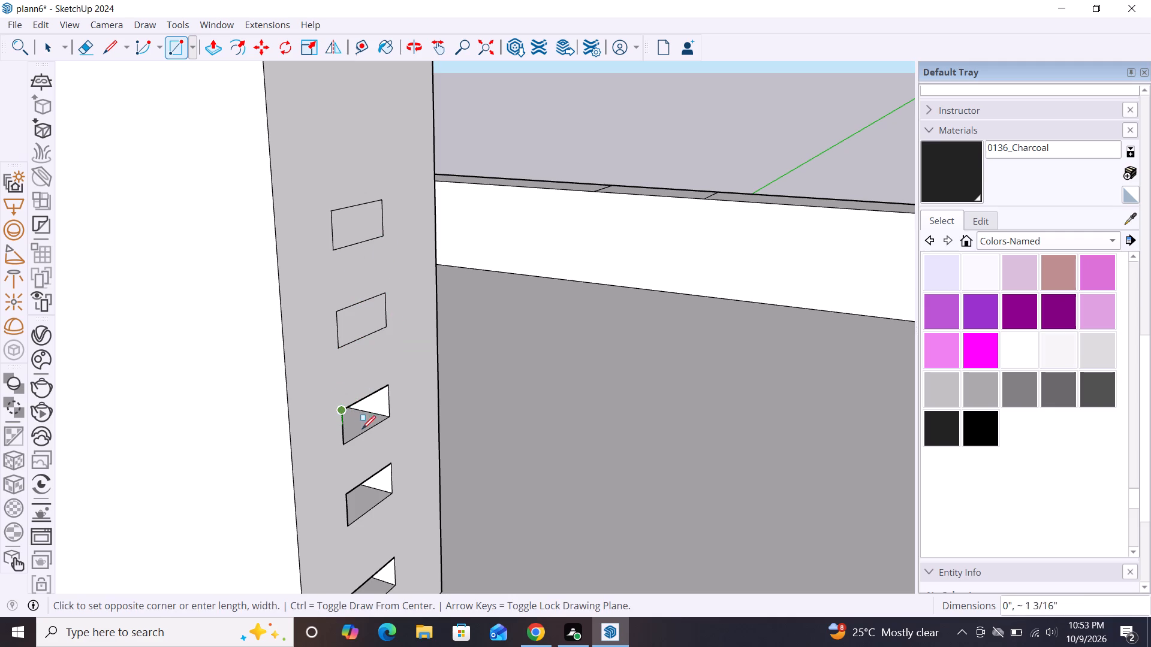
click(387, 420)
scroll(516, 237, down, 6)
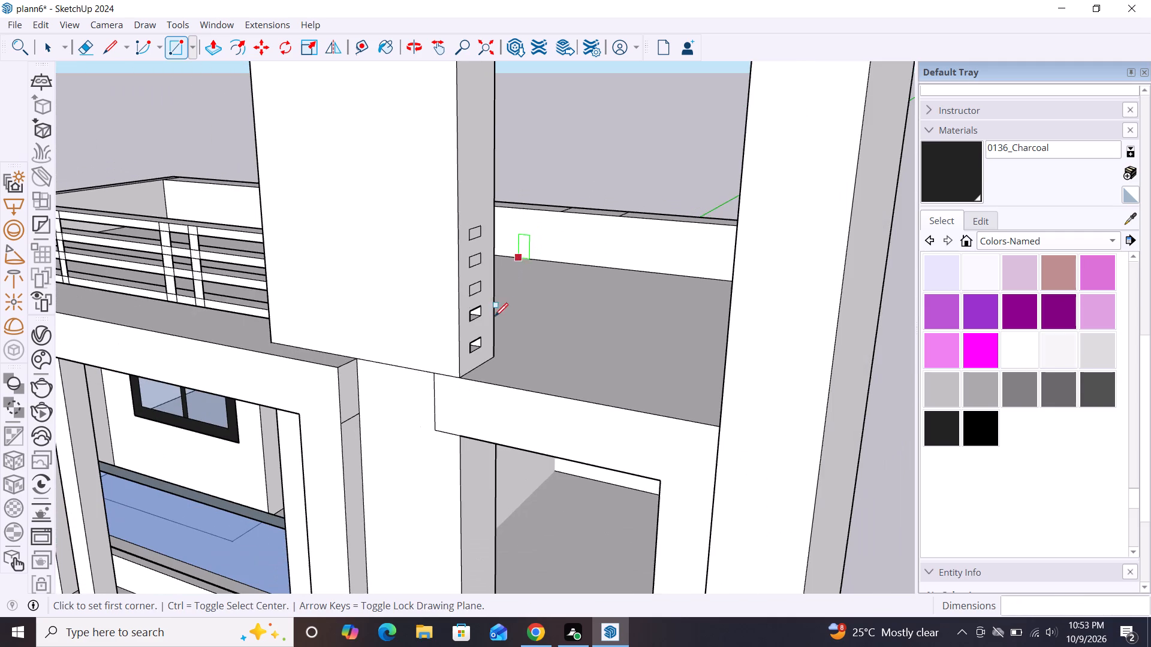
click(472, 312)
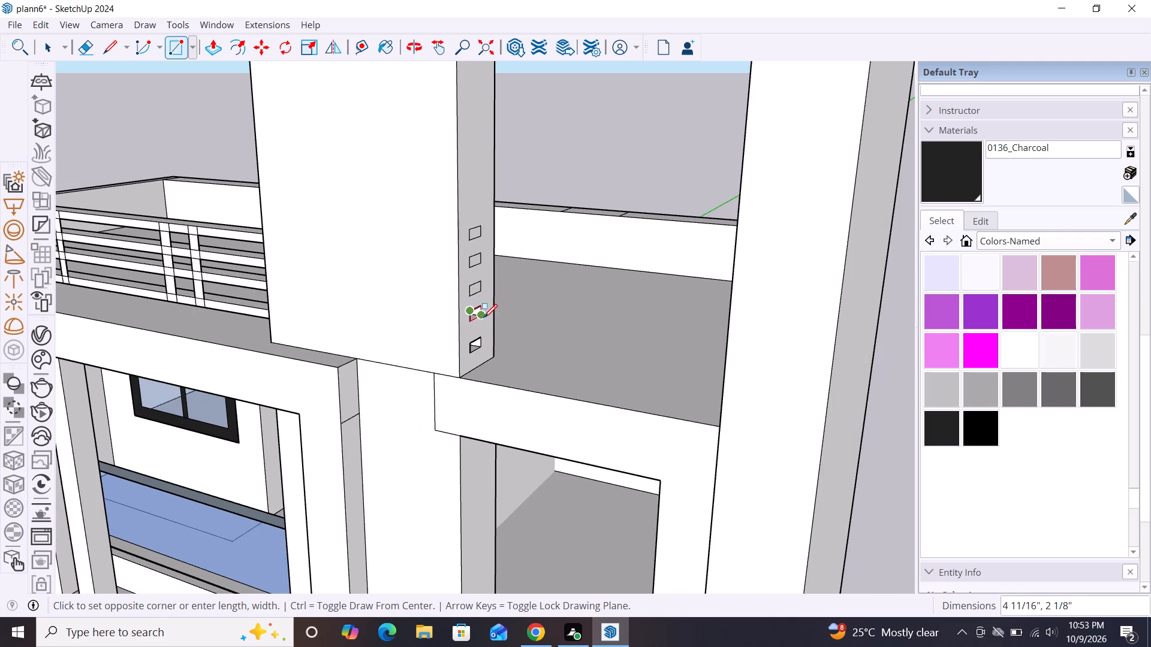
click(484, 318)
click(470, 344)
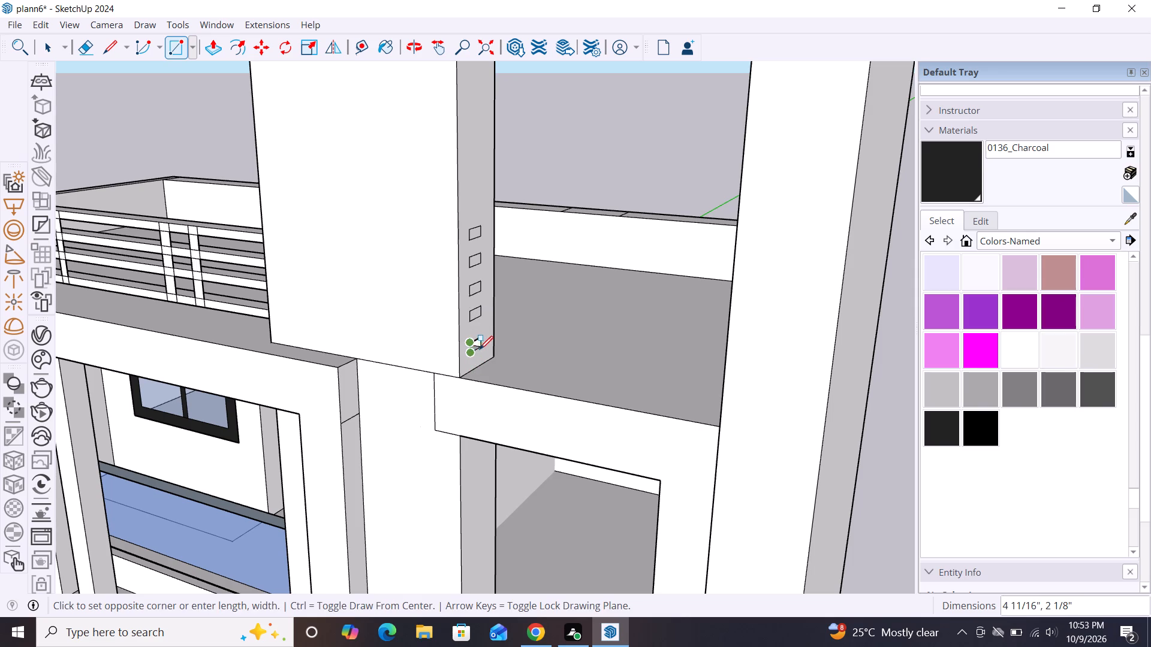
click(480, 349)
key(space)
Push/Pull the second rectangle from the top on the tower column by 4' 11 1/2" to form a bar reaching the side wall.
scroll(435, 320, down, 4)
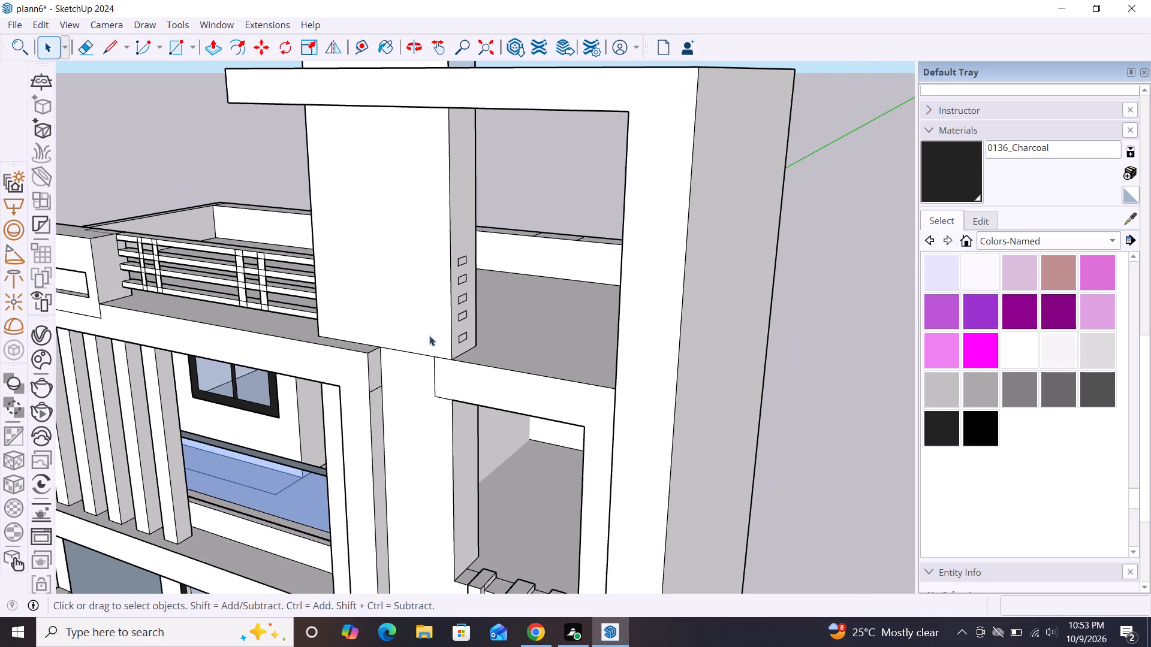
middle_drag(427, 354, 453, 350)
scroll(484, 301, up, 1)
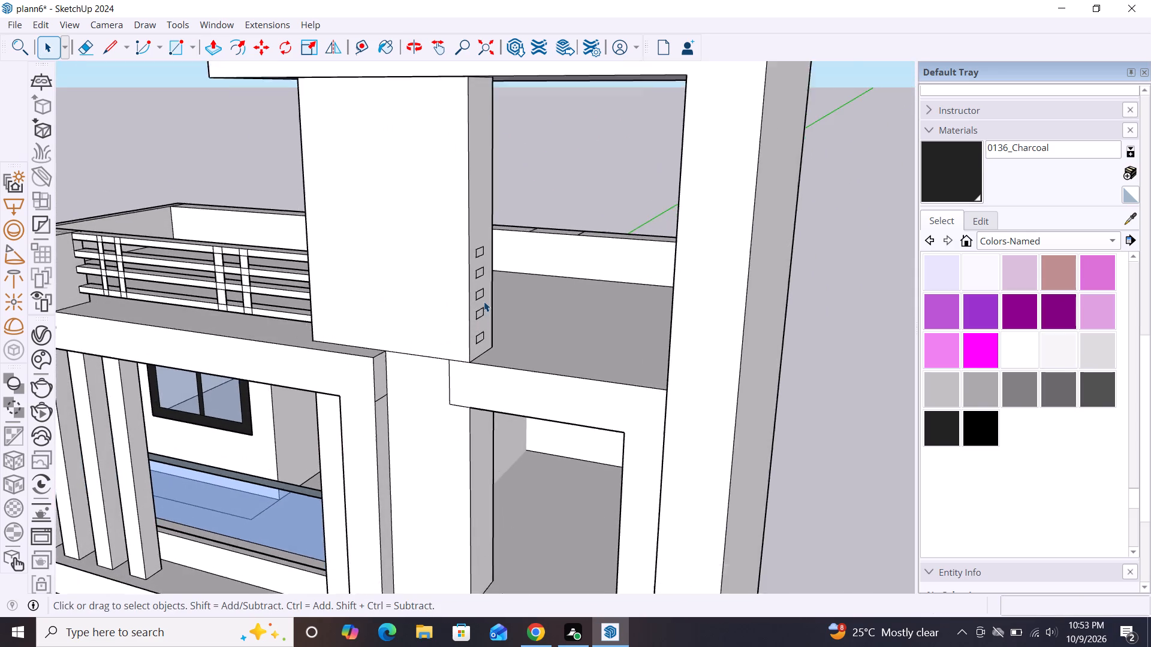
scroll(484, 301, up, 3)
key(p)
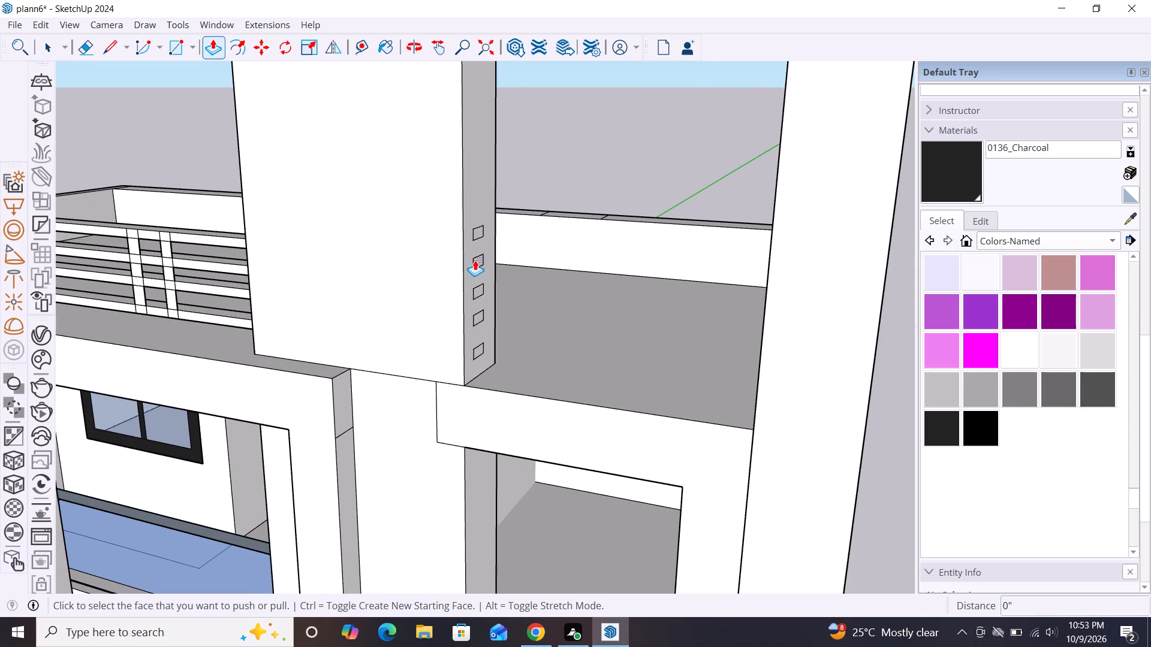
click(475, 260)
scroll(372, 250, down, 6)
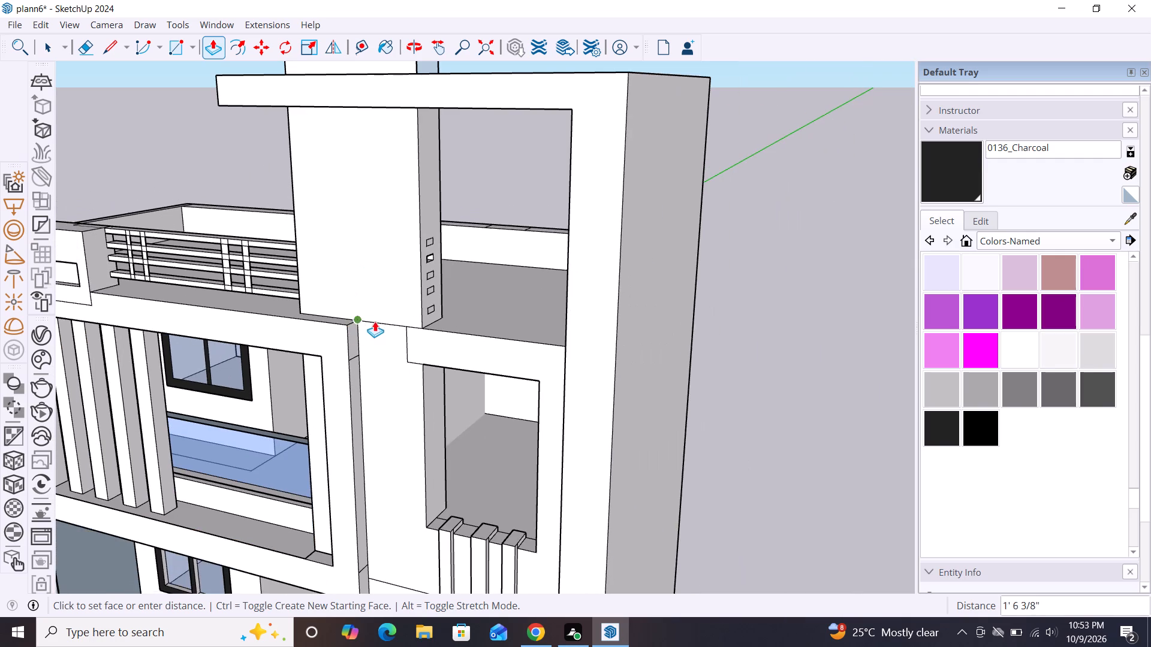
middle_drag(376, 321, 567, 324)
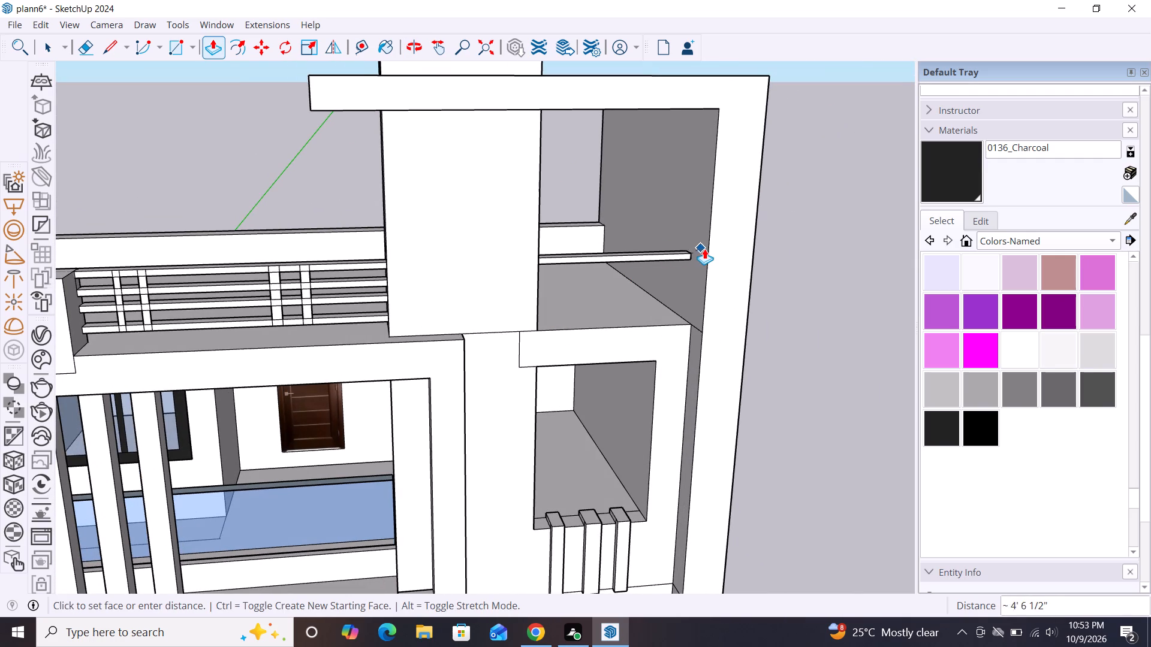
click(705, 249)
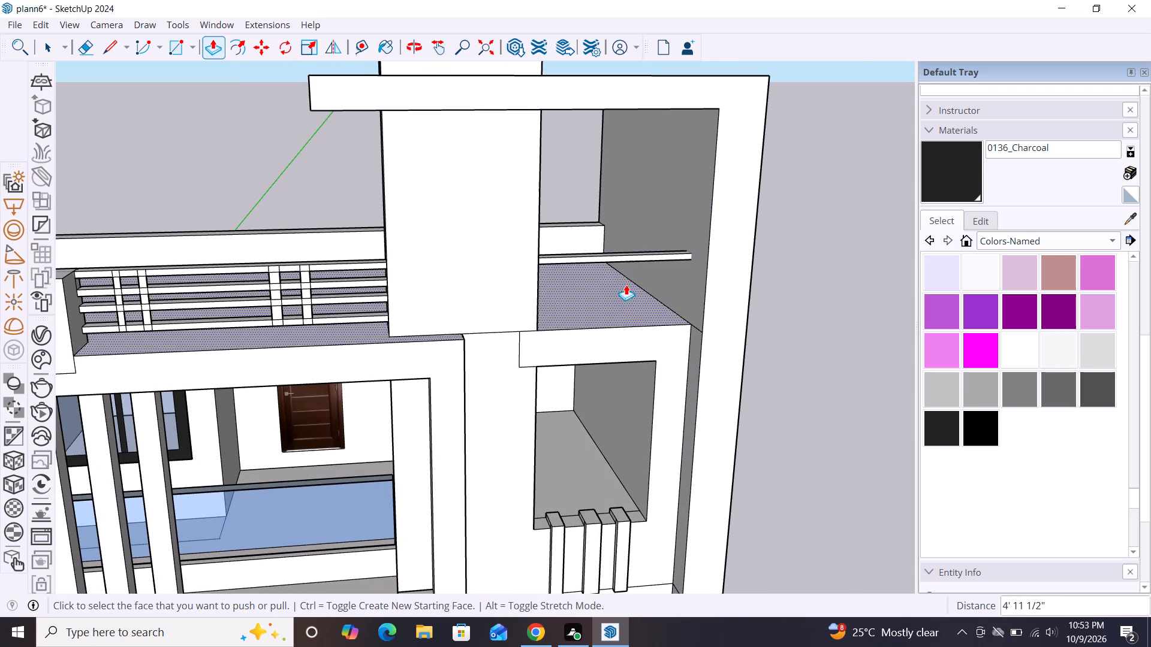
Push/Pull the three lower rectangles on the tower column by about 4' 6 1/2" each to form parallel bars reaching the side wall.
middle_drag(628, 321, 442, 343)
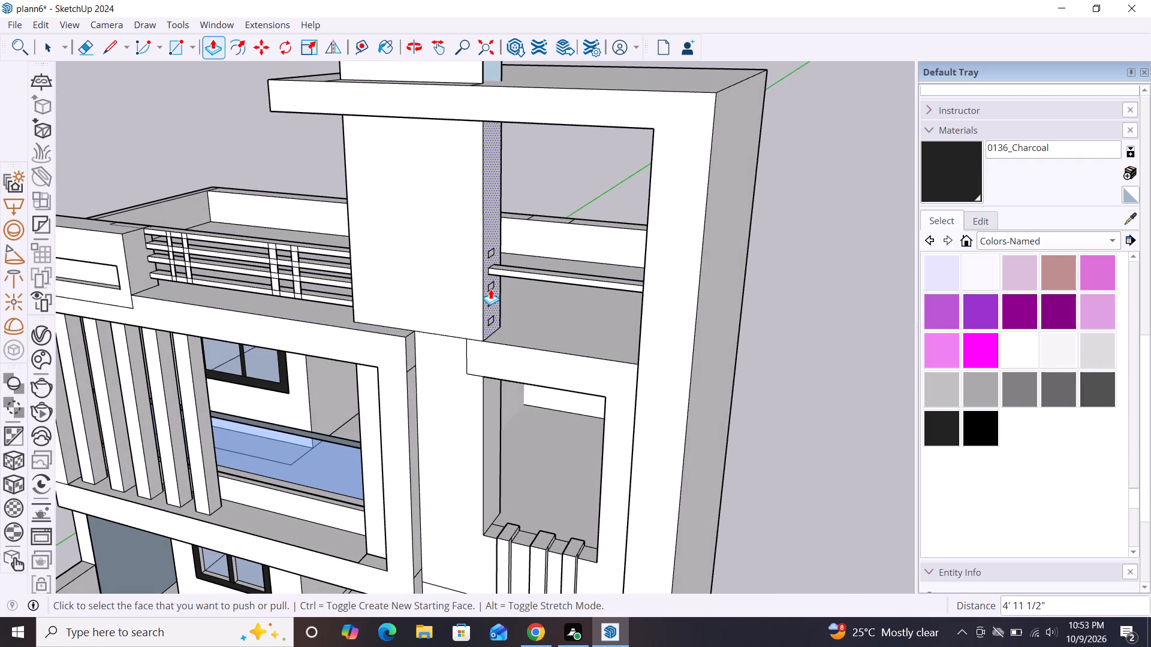
click(490, 289)
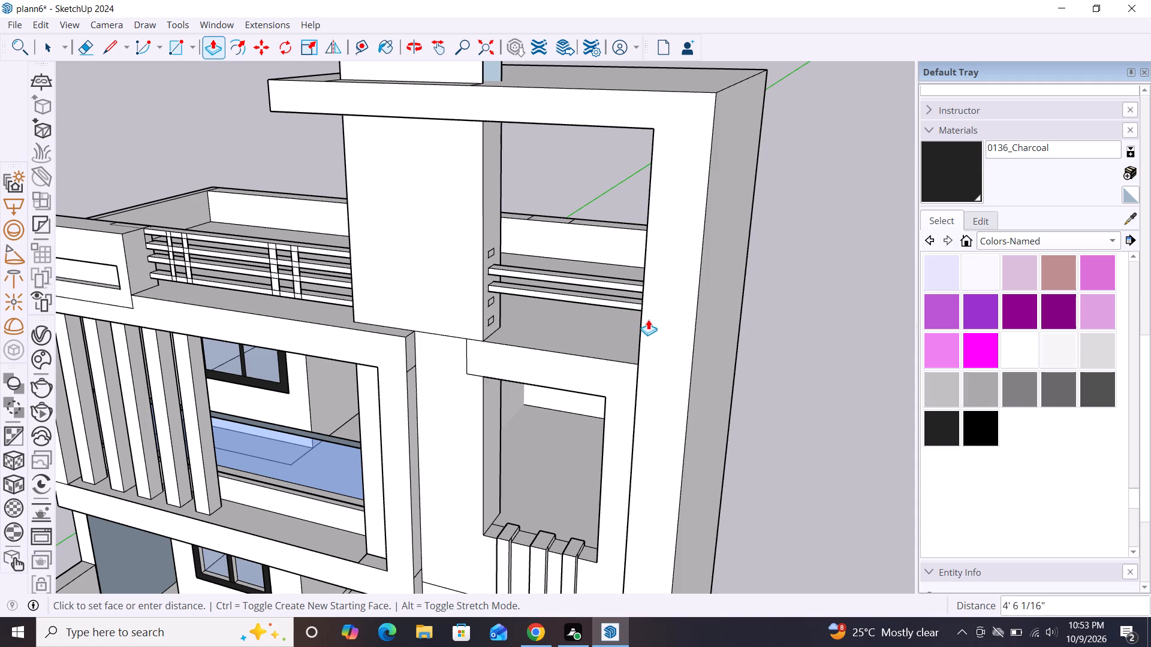
click(639, 321)
click(490, 301)
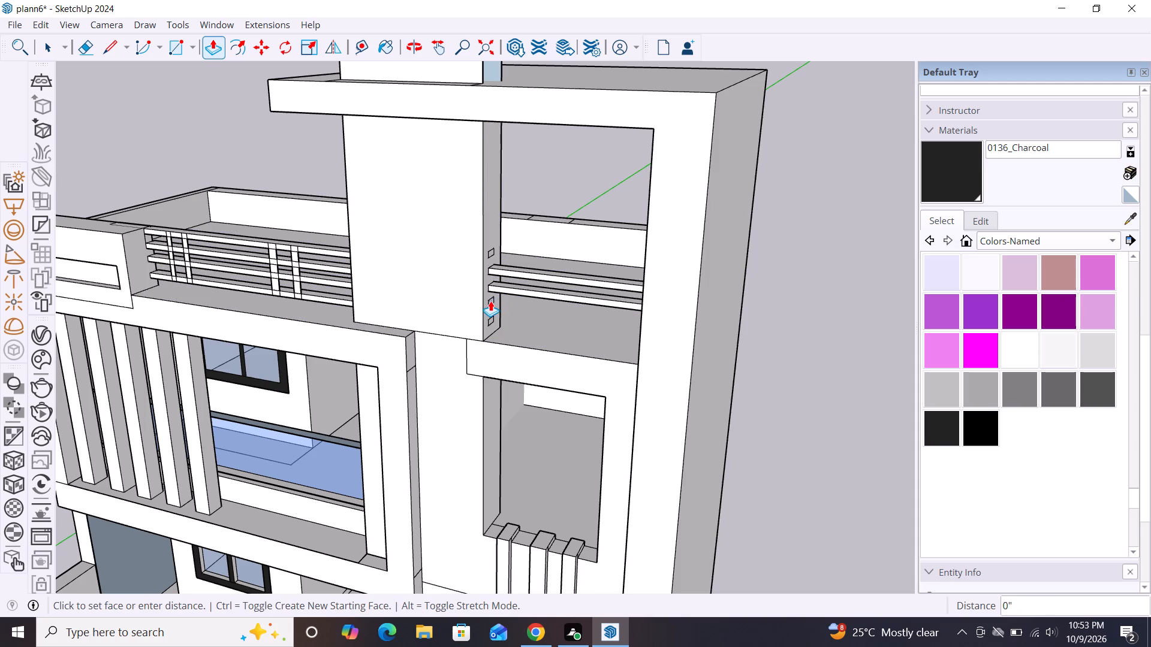
click(645, 343)
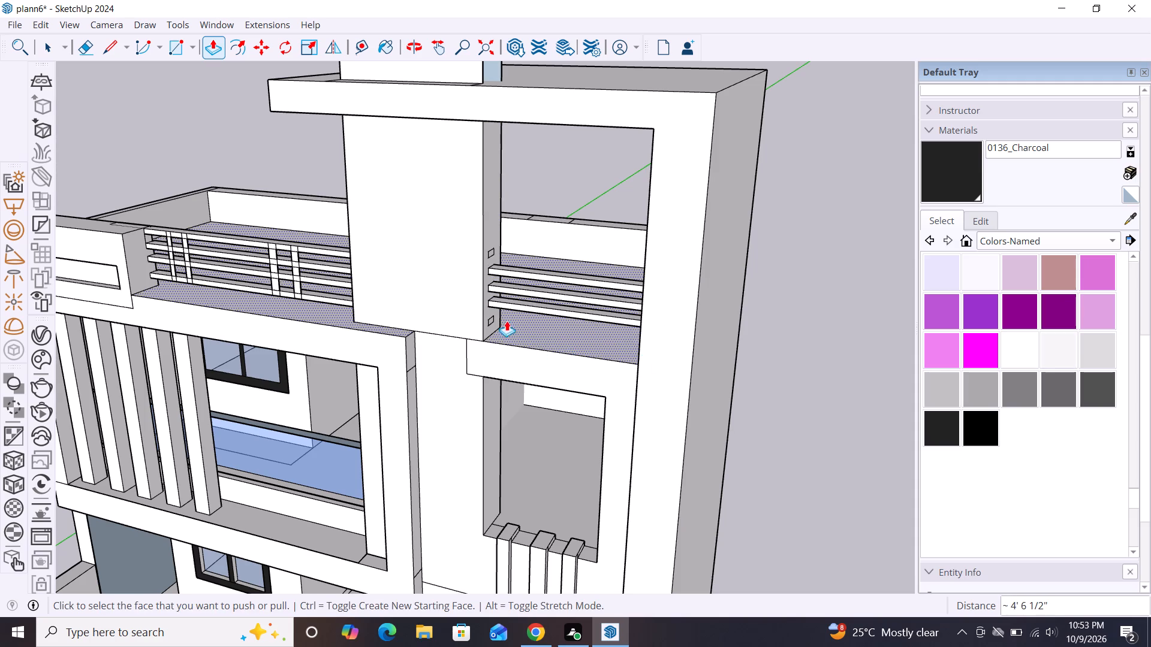
click(492, 320)
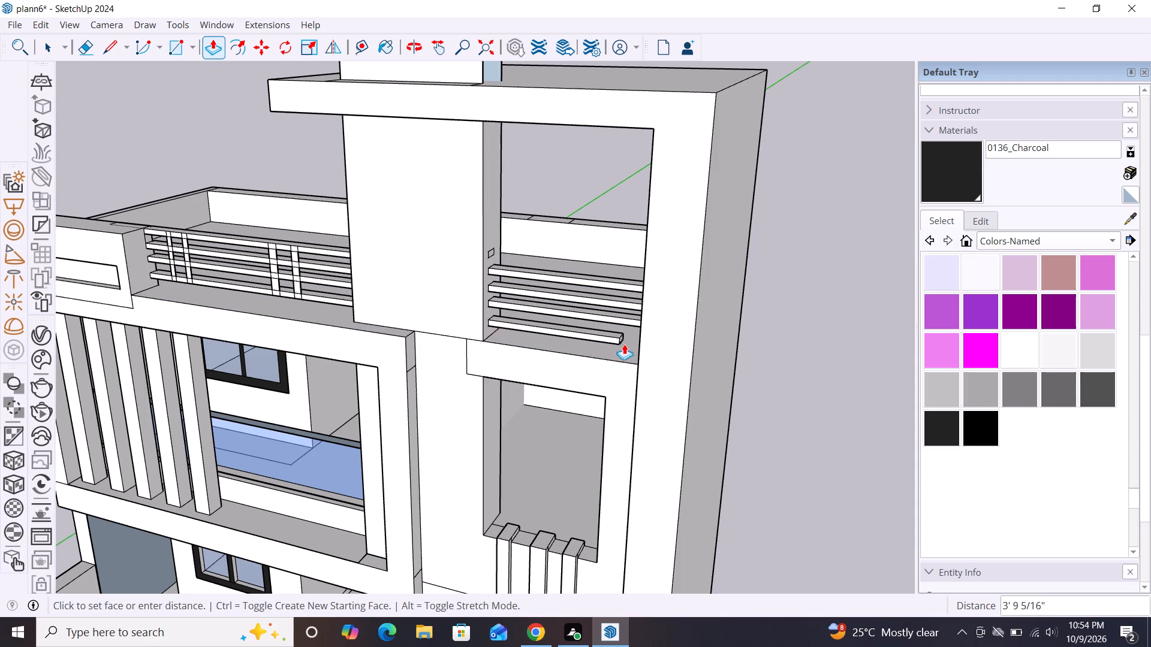
click(638, 348)
key(space)
scroll(487, 223, down, 4)
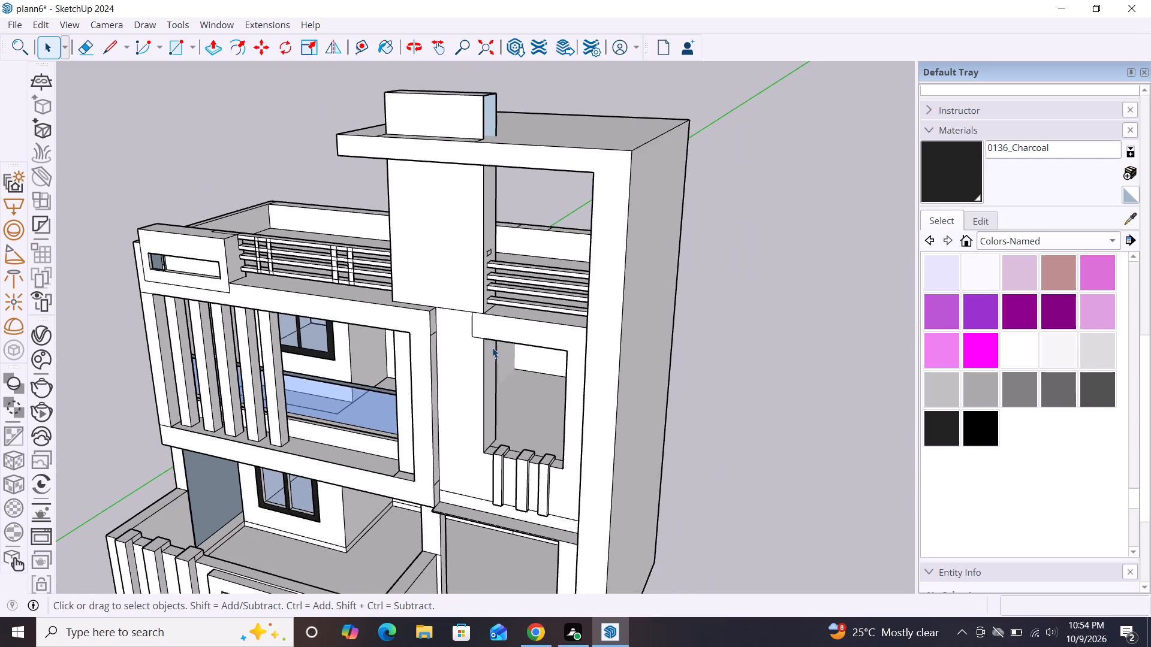
Draw an upright rectangle about 4 9/16" by 1' 8 1/8" across the bars between tower column and side wall, from top edge to bottom edge.
middle_drag(492, 347, 608, 286)
scroll(708, 247, down, 3)
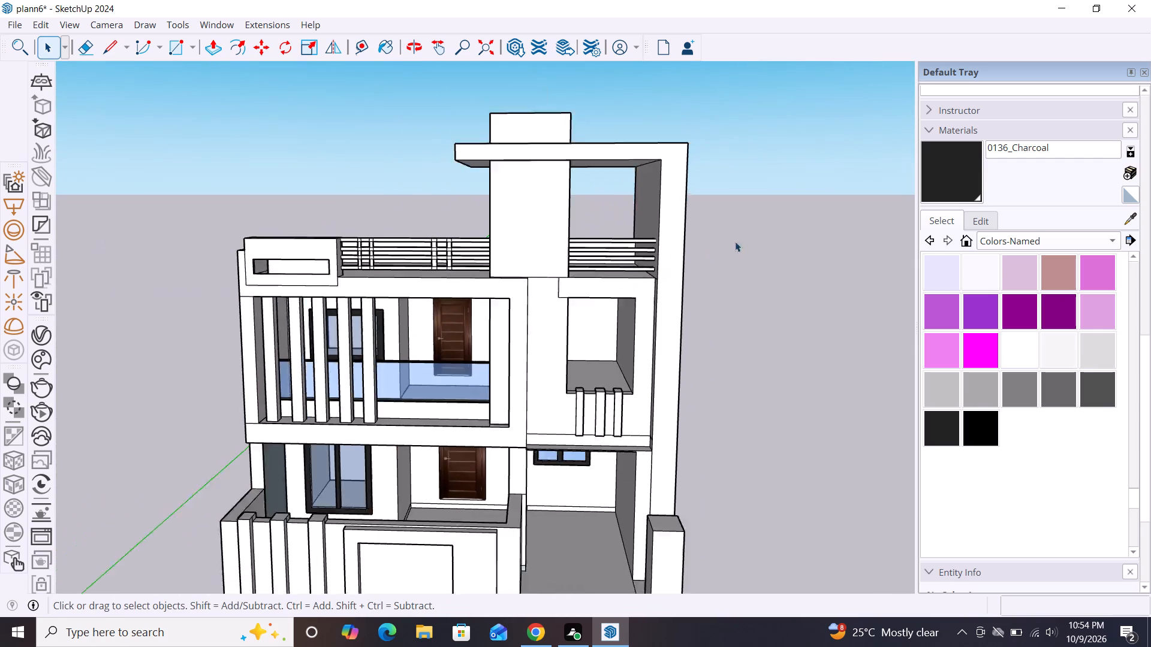
scroll(735, 241, down, 5)
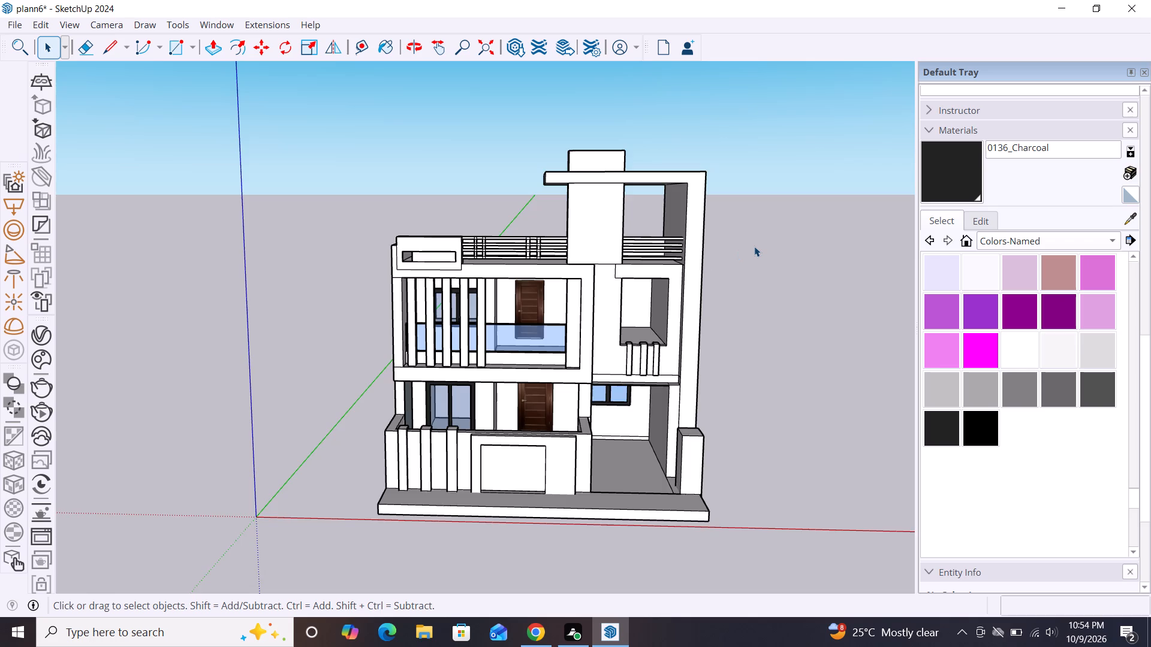
scroll(754, 246, up, 10)
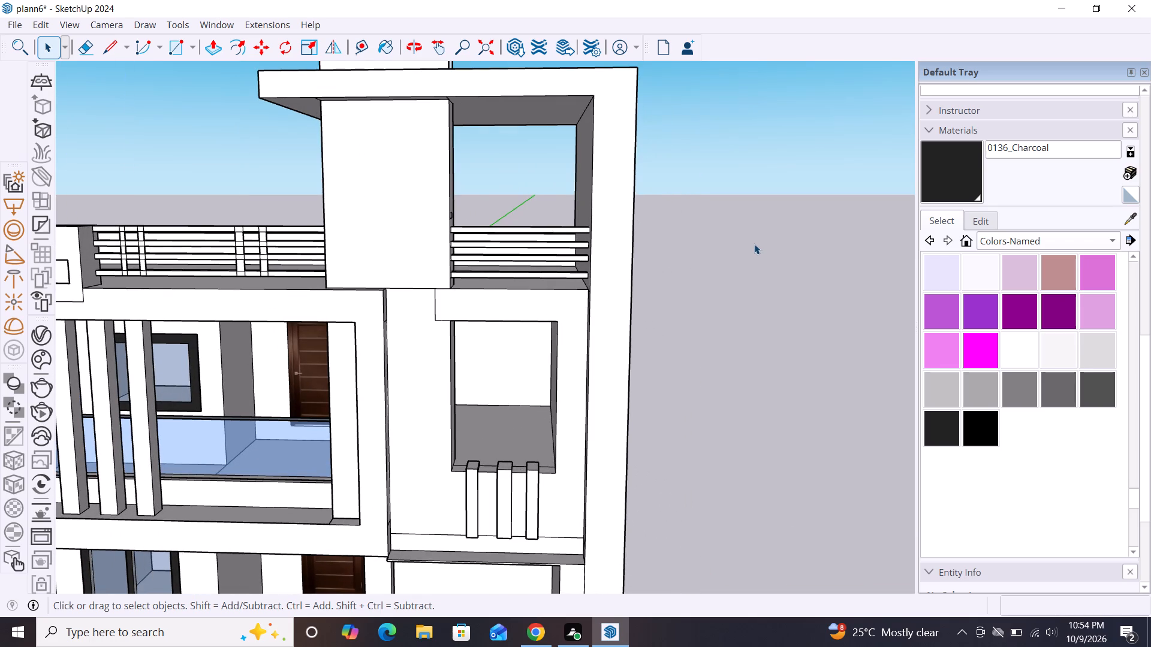
key(r)
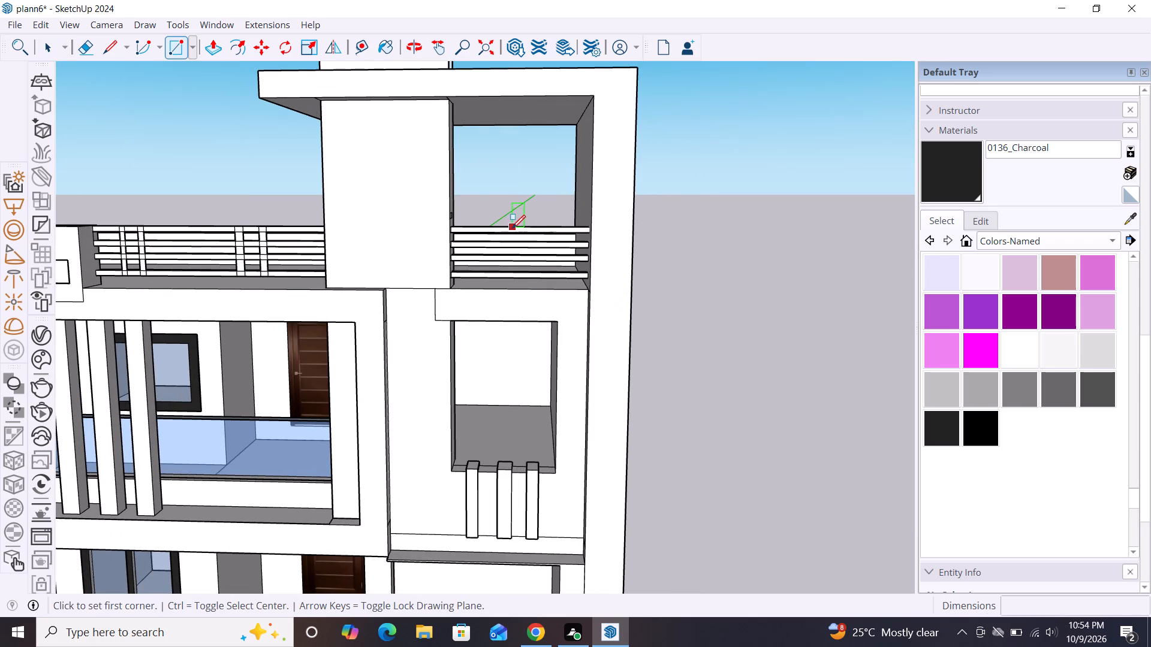
click(512, 228)
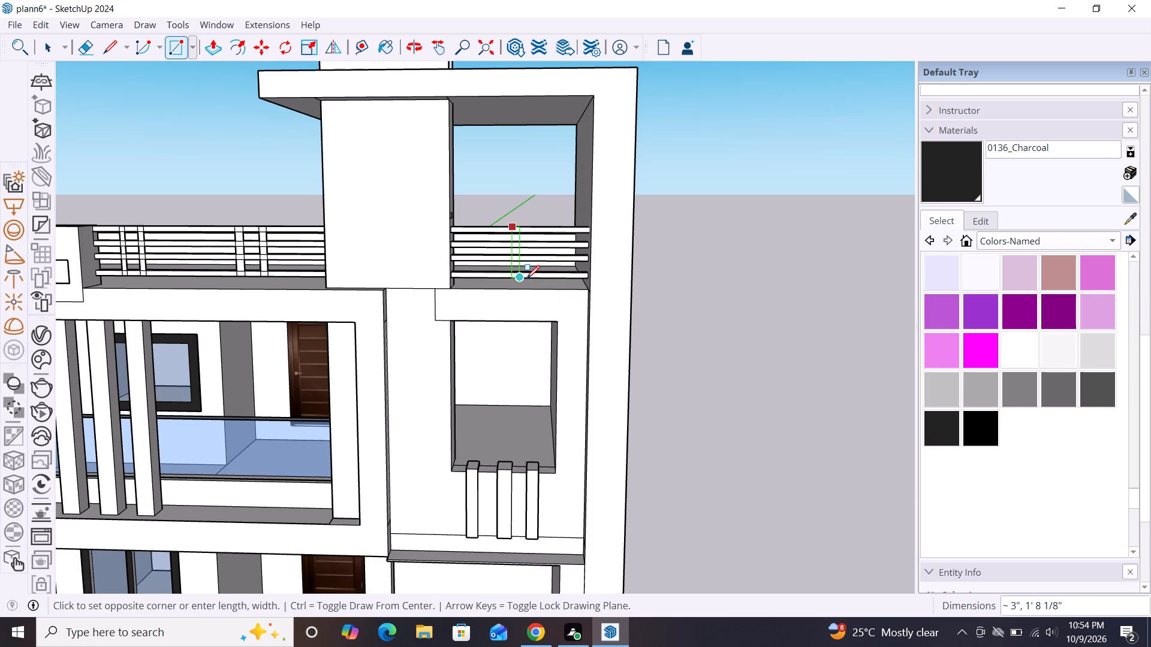
key(Escape)
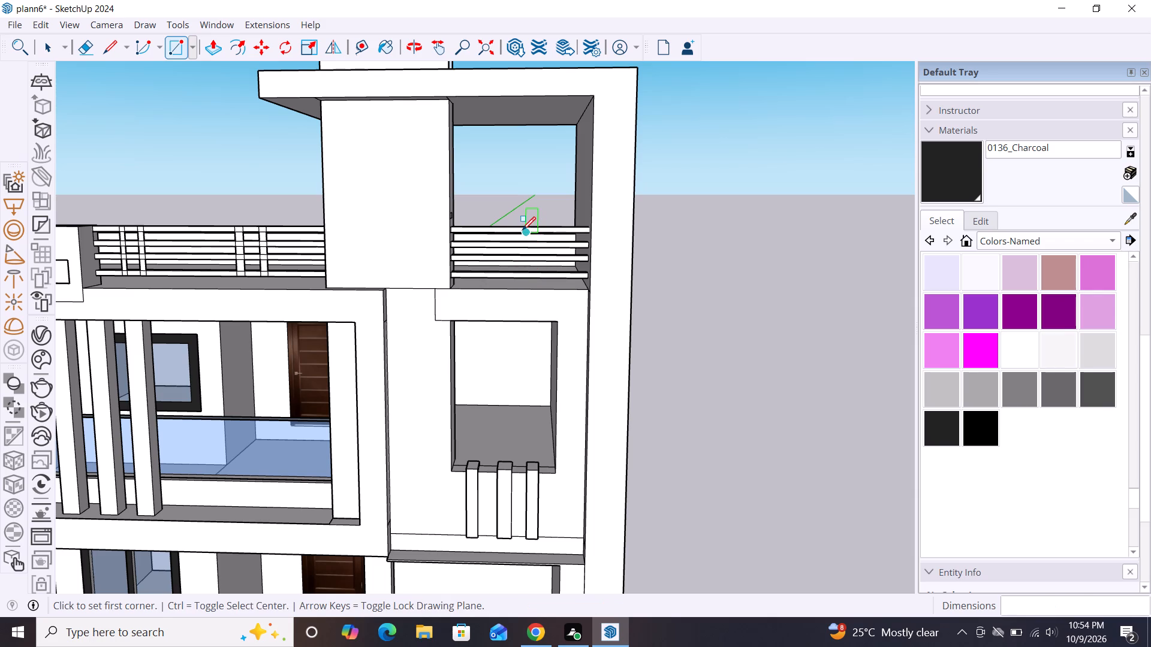
click(520, 228)
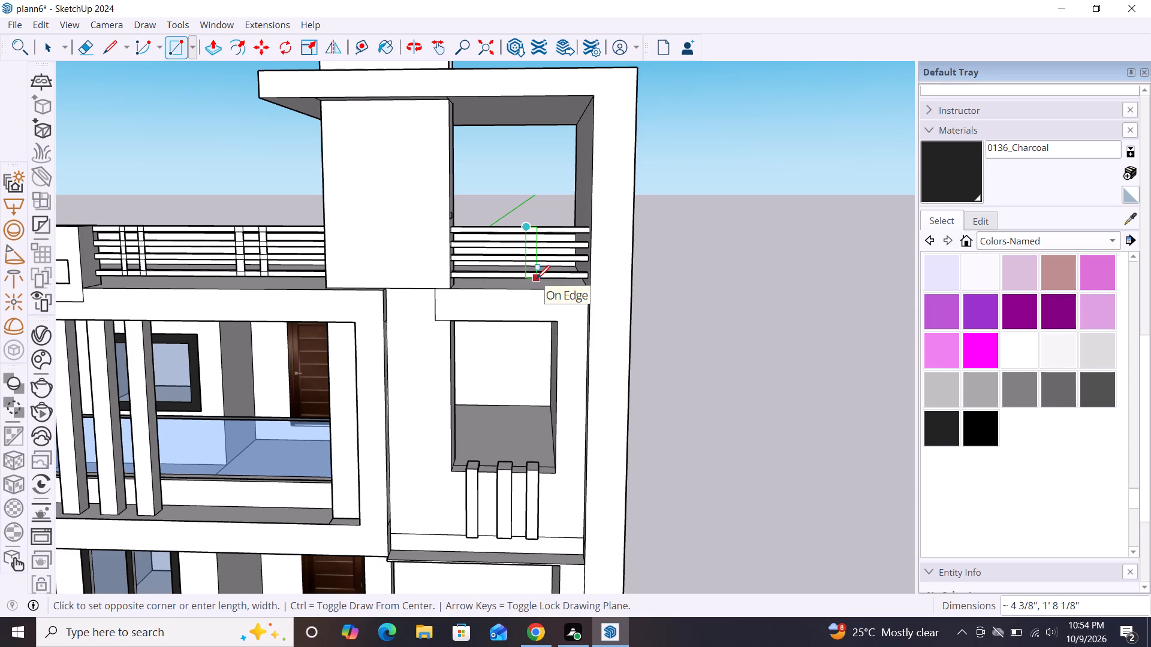
key(Escape)
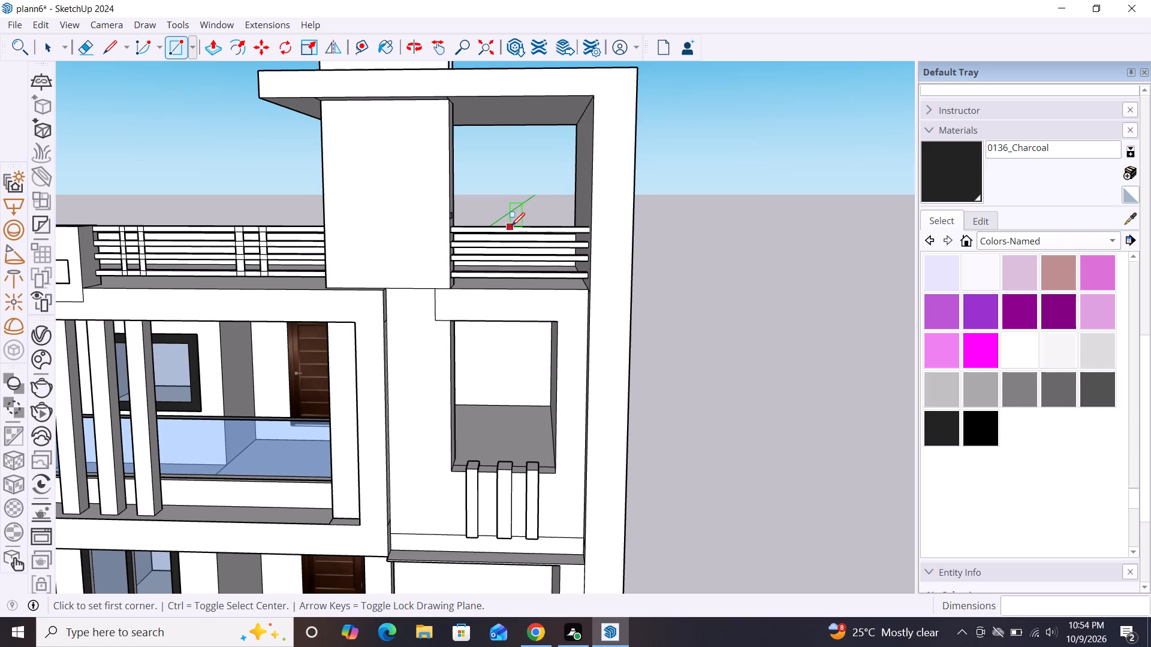
click(512, 226)
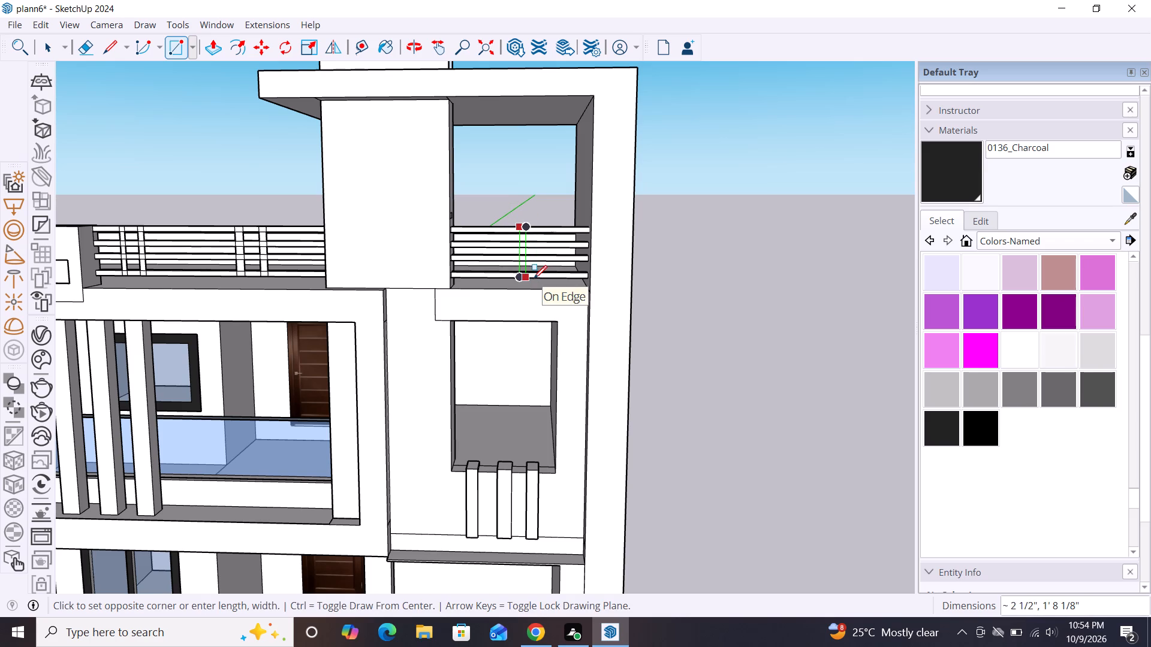
scroll(534, 246, up, 6)
key(Escape)
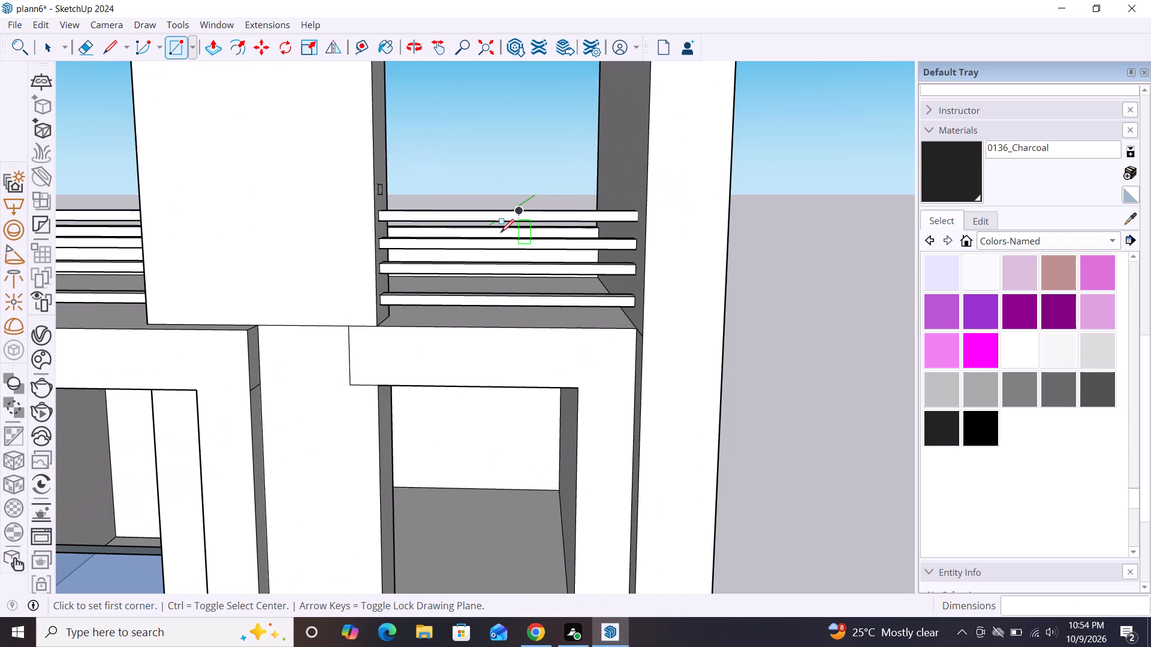
click(497, 212)
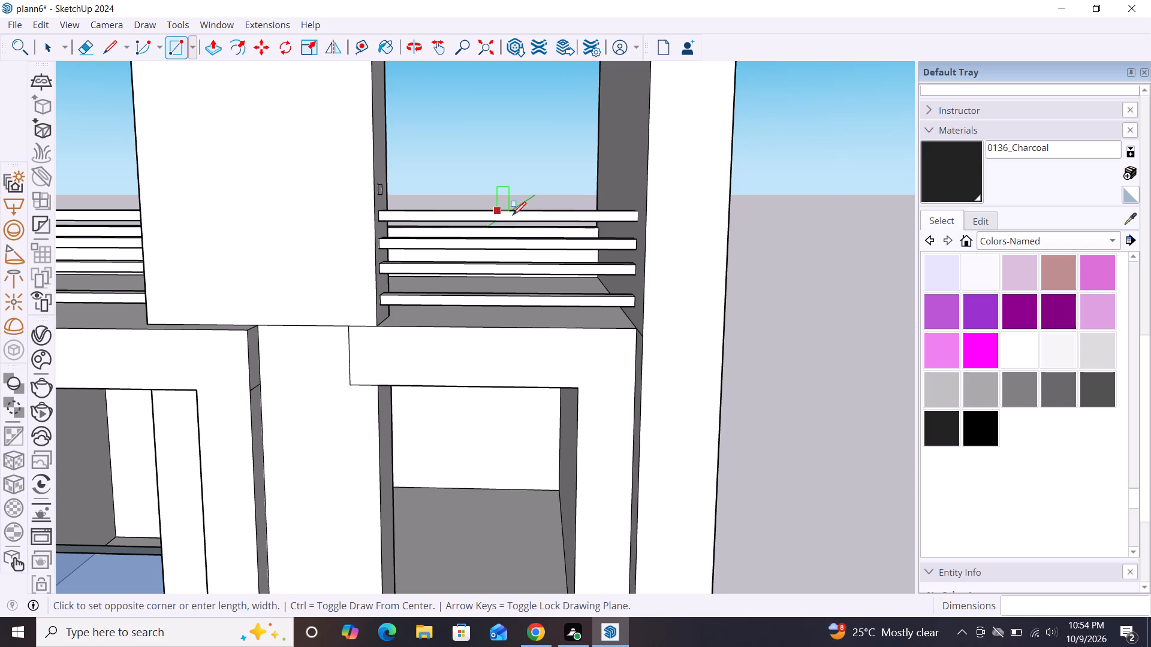
click(522, 305)
key(space)
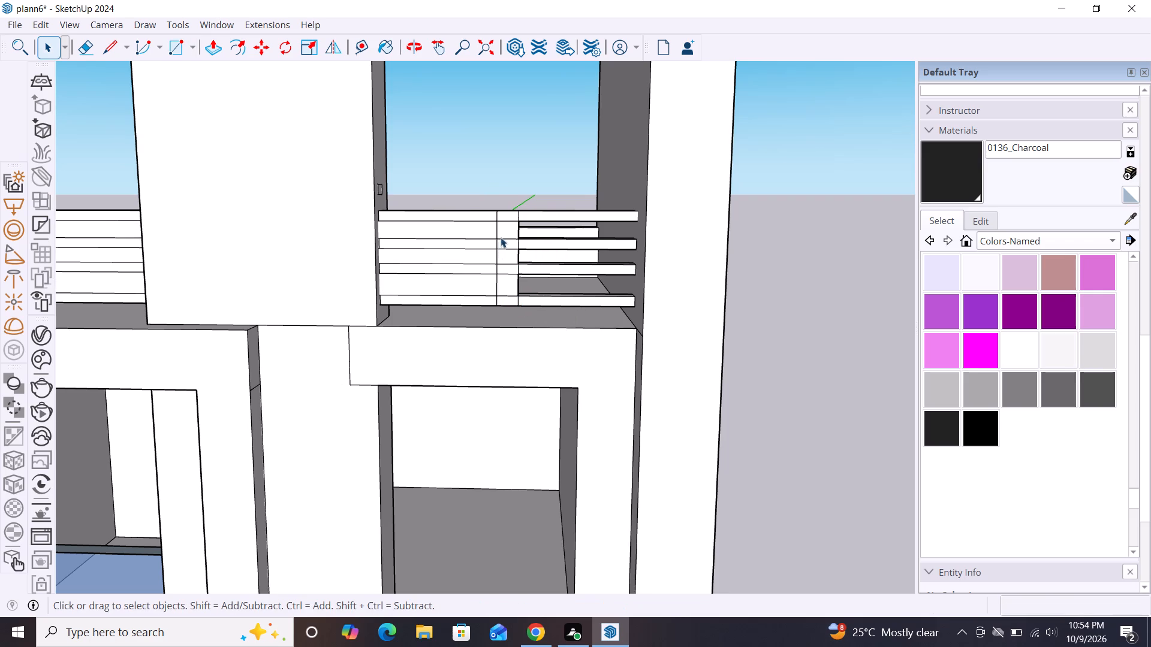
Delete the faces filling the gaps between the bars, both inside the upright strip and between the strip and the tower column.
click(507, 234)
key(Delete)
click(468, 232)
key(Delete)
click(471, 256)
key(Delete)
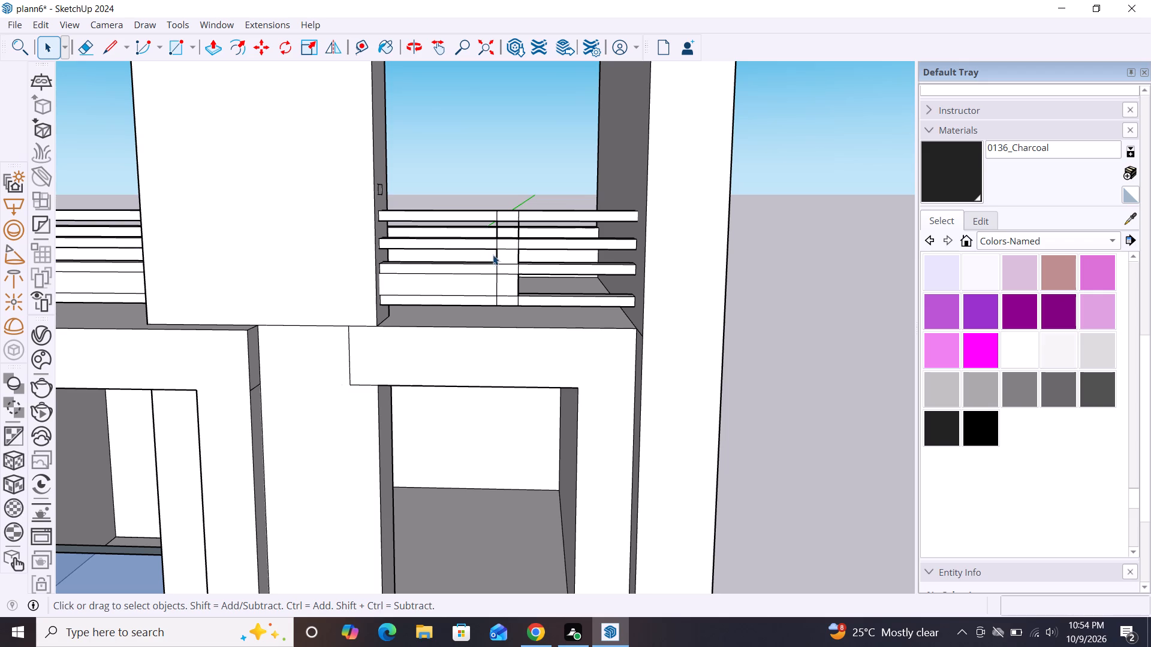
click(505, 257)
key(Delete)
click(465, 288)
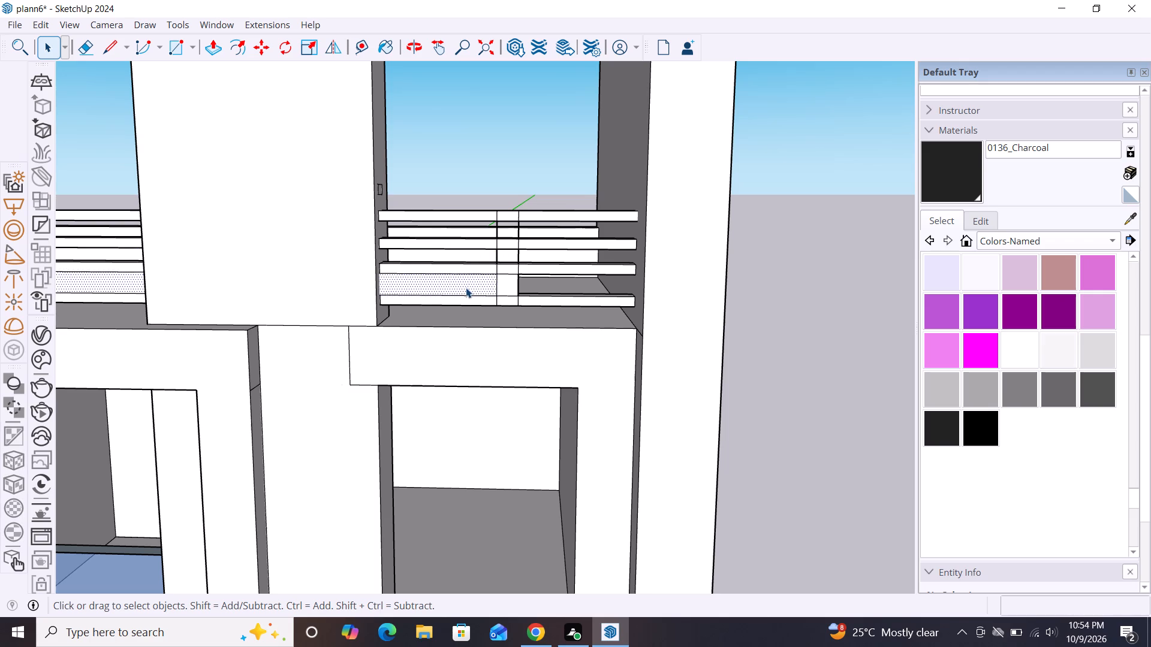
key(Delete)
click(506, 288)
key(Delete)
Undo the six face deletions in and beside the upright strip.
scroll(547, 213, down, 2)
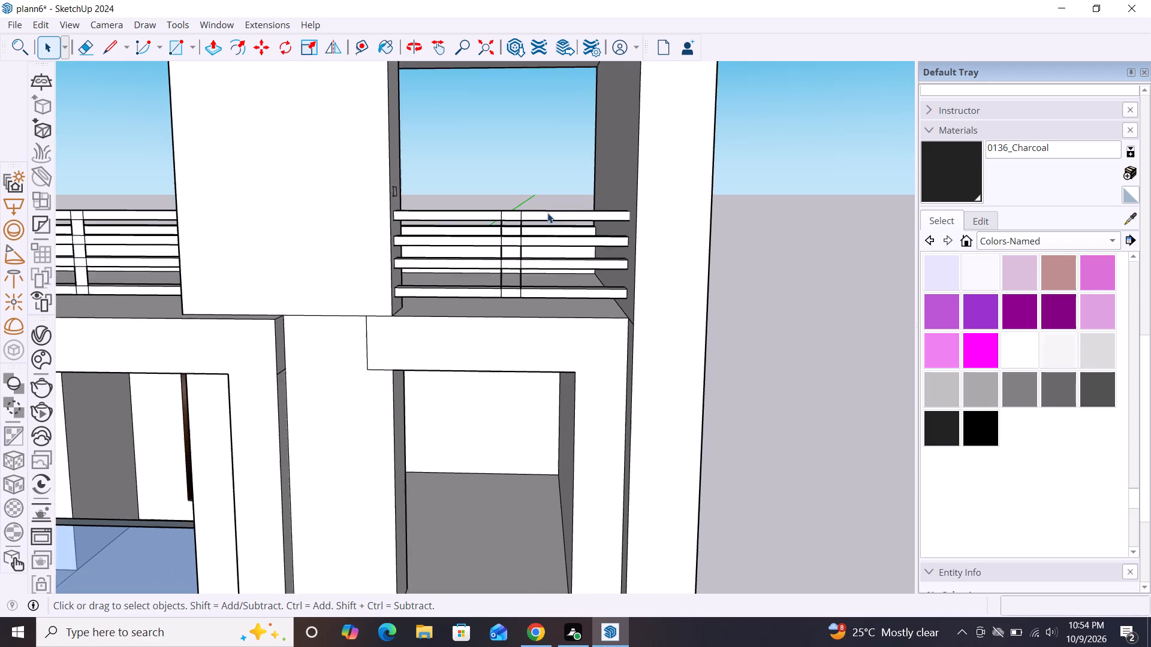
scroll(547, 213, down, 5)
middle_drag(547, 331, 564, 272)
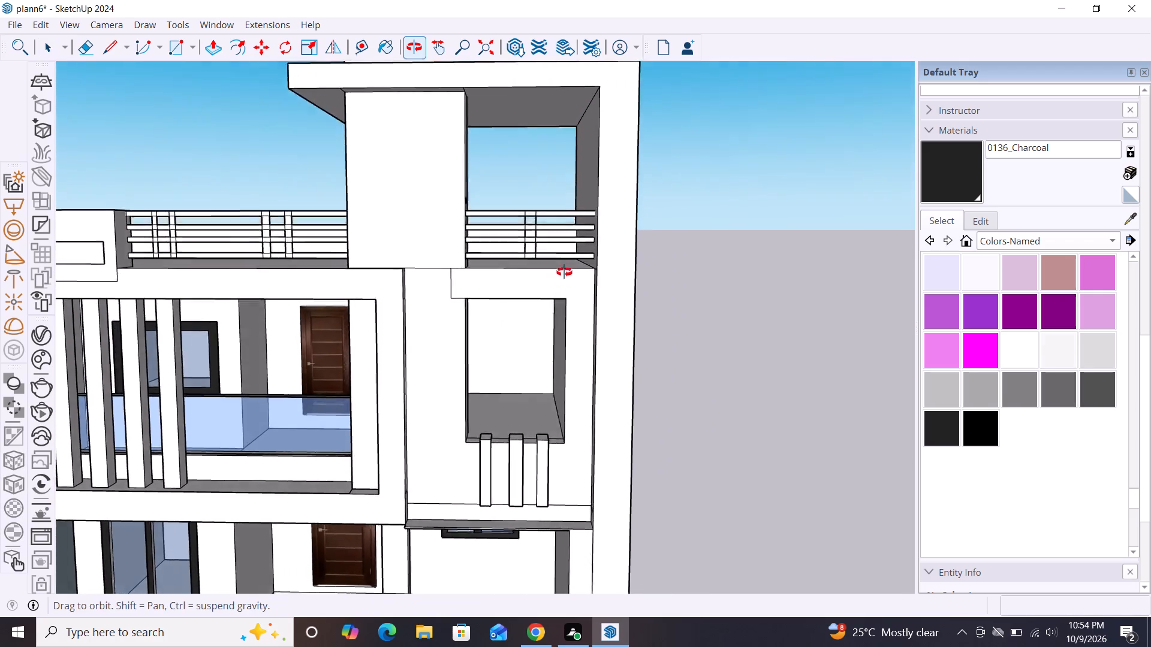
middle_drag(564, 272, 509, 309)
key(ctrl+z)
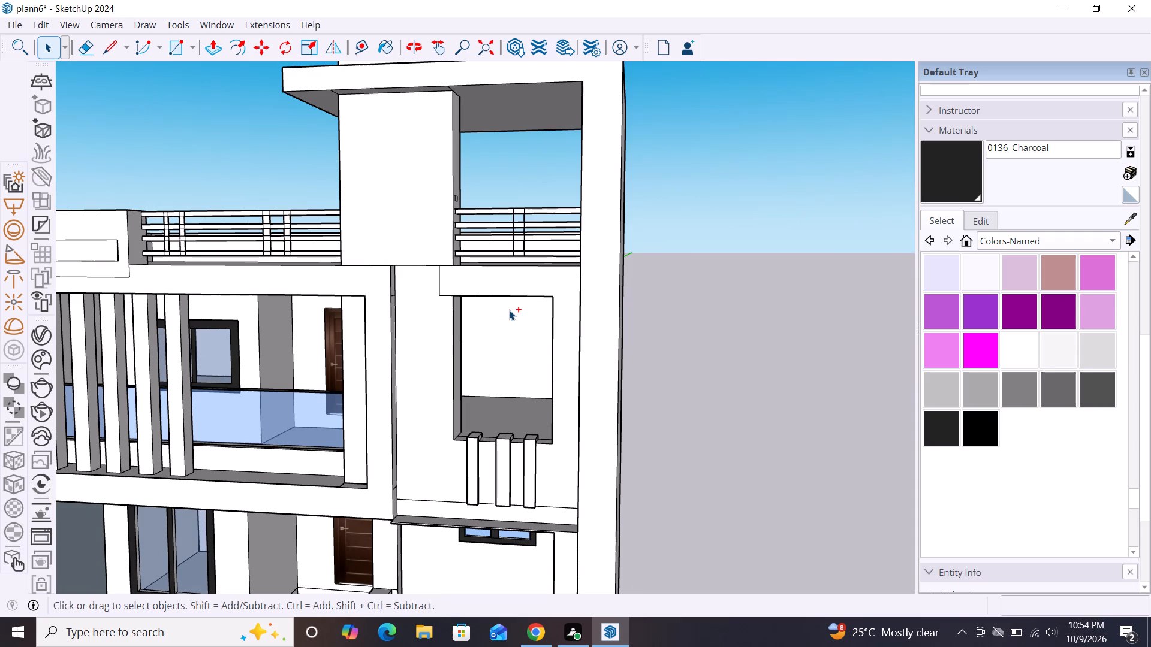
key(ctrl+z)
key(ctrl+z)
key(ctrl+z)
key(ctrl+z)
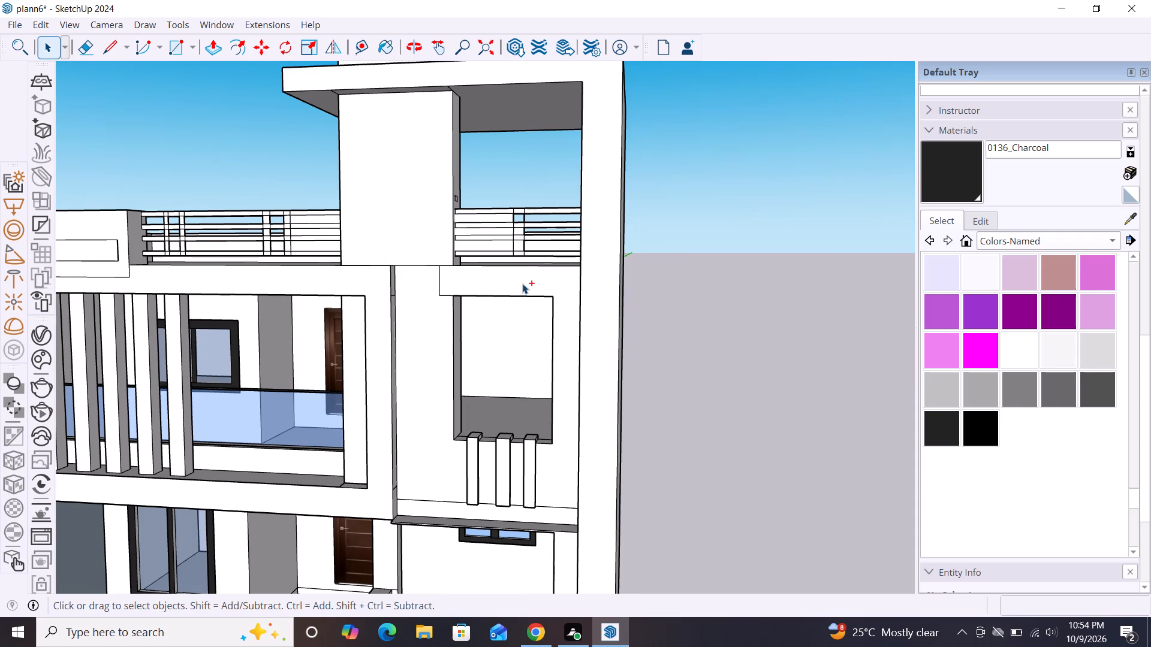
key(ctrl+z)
Delete the three faces filling the gaps between the bars from the tower column to the upright strip, keeping the strip's own faces.
click(496, 220)
click(706, 234)
middle_drag(486, 255, 555, 264)
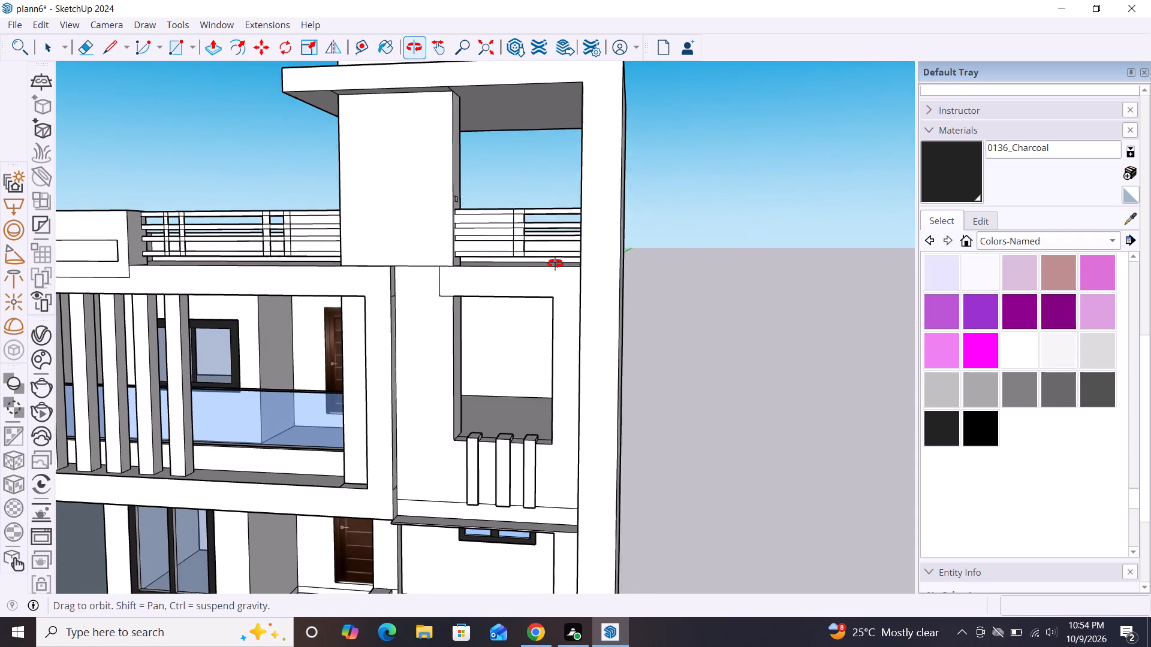
middle_drag(555, 264, 568, 264)
scroll(528, 219, up, 3)
click(519, 221)
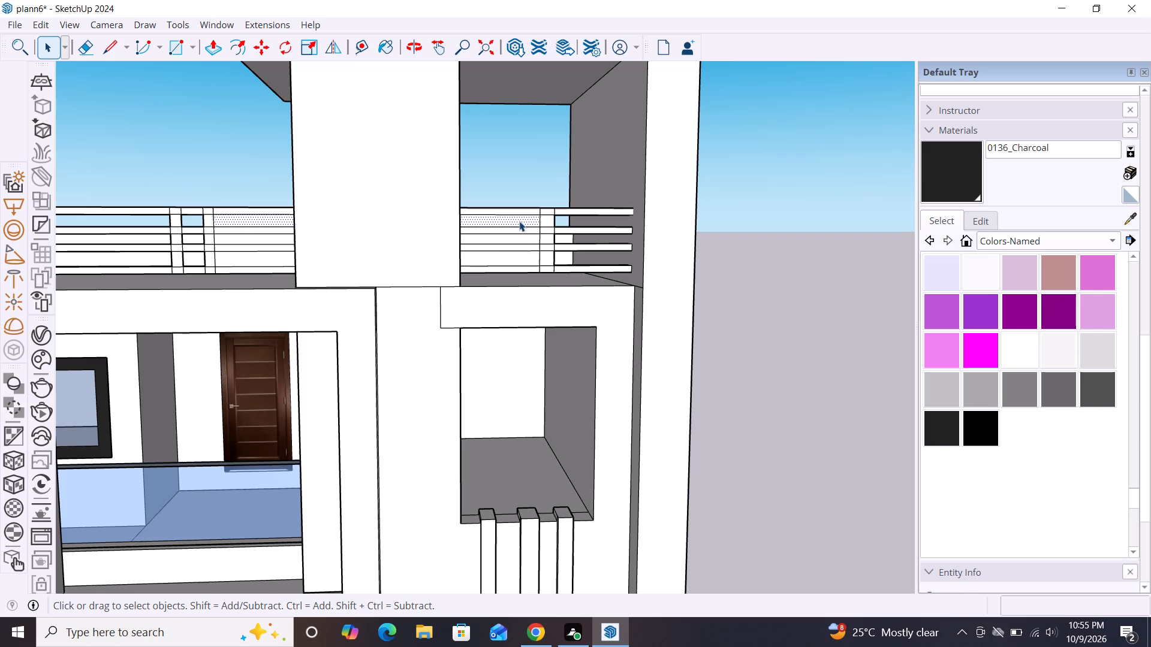
key(Delete)
click(512, 240)
key(Delete)
click(511, 257)
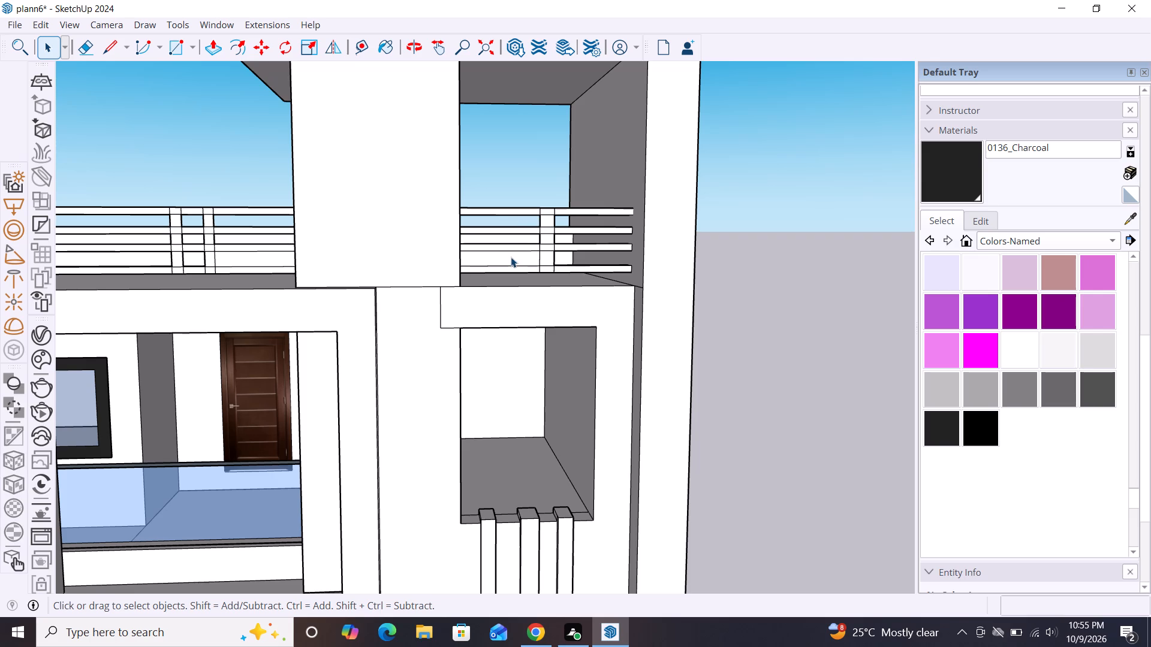
key(Delete)
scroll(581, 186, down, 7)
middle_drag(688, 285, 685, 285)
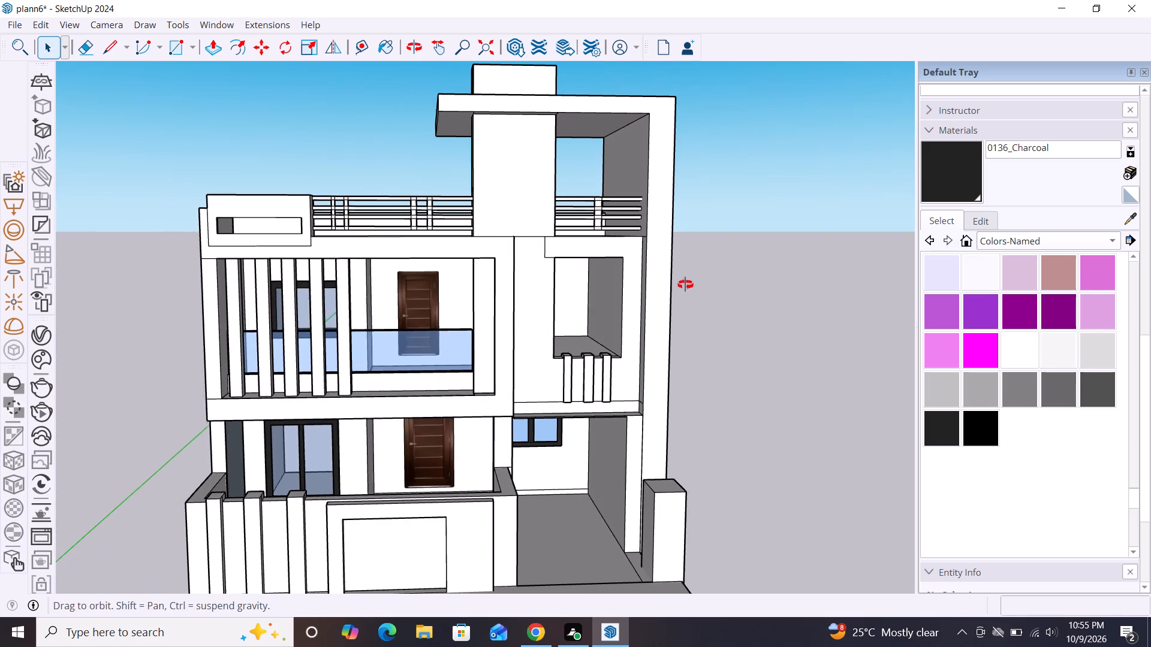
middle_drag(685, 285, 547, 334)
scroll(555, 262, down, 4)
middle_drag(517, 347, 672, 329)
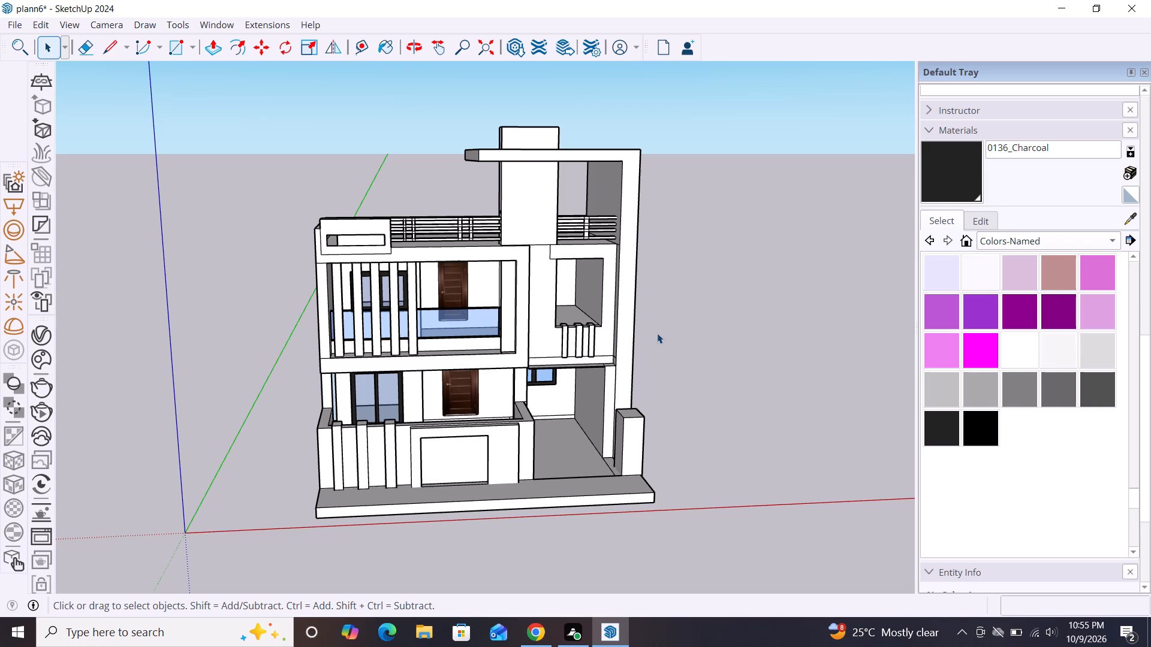
Examine the front elevation and parking bay of the house model from several angles and distances.
scroll(590, 297, down, 6)
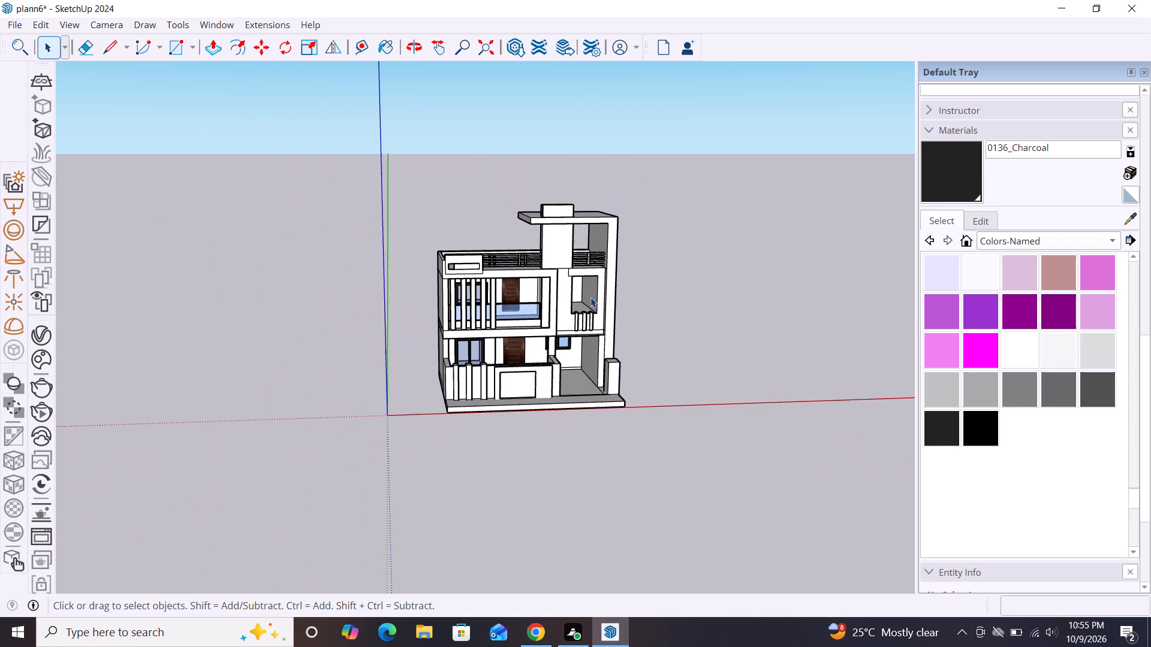
scroll(585, 300, down, 2)
middle_drag(580, 366, 478, 345)
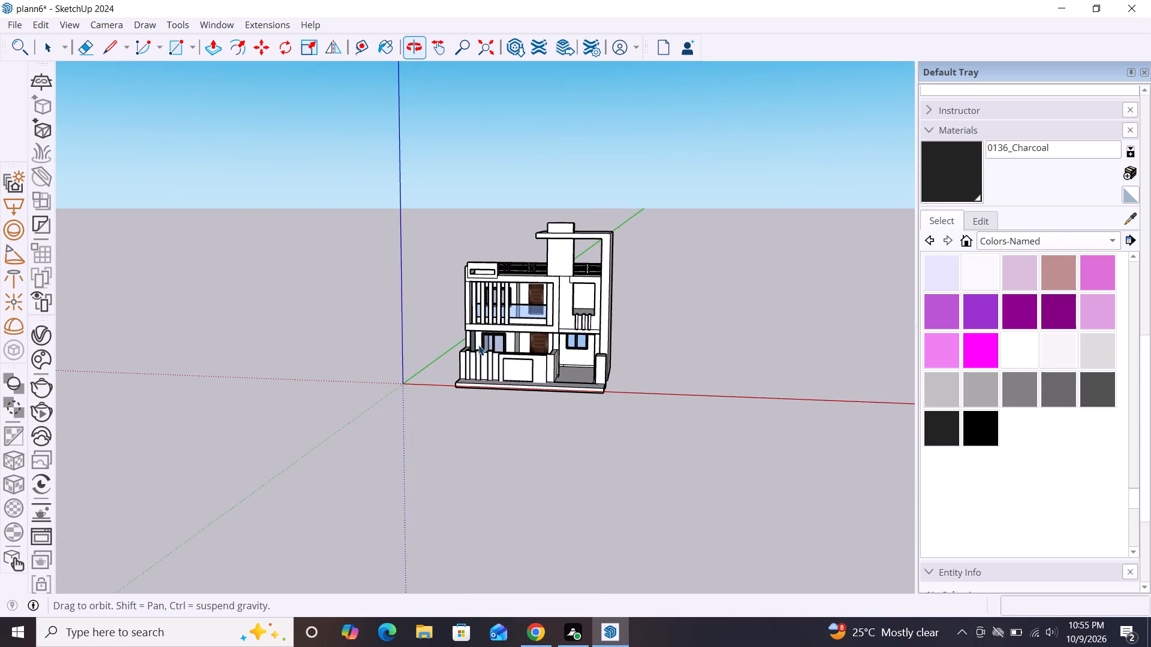
scroll(531, 331, up, 8)
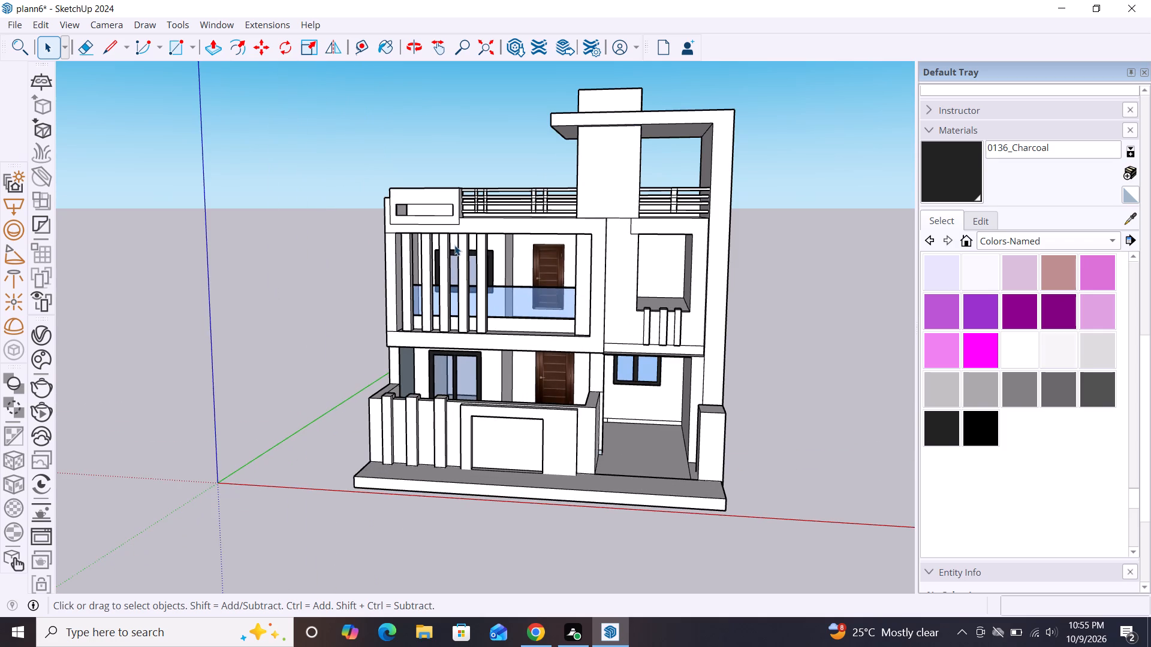
scroll(454, 245, down, 2)
scroll(593, 214, down, 1)
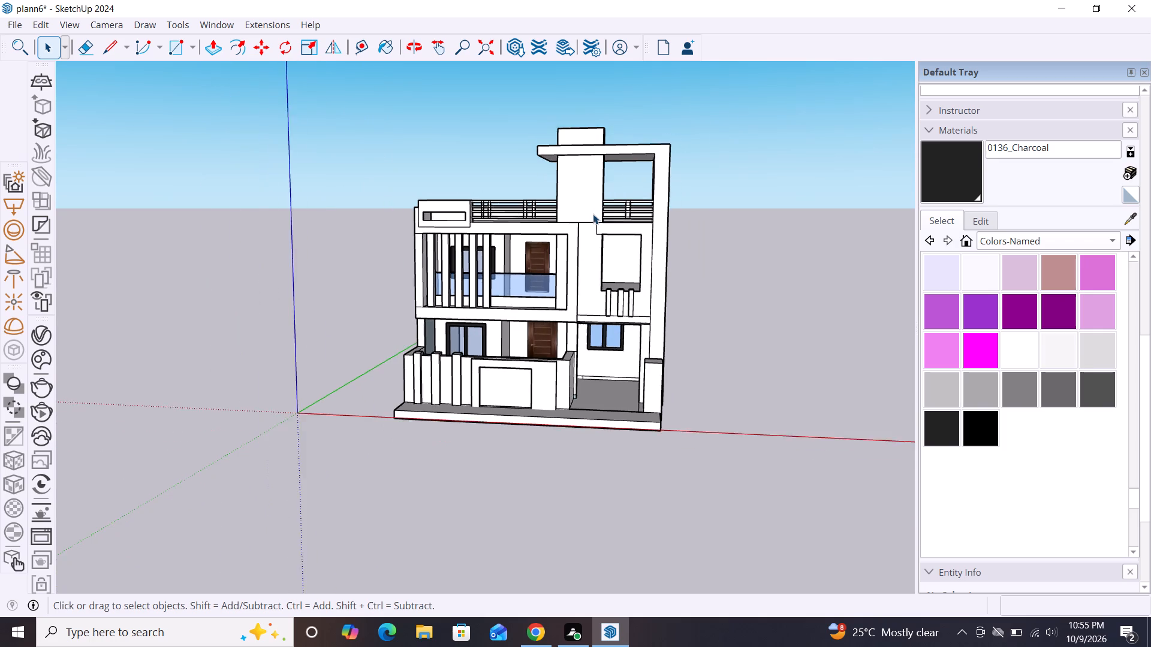
scroll(593, 214, down, 2)
middle_drag(502, 303, 580, 332)
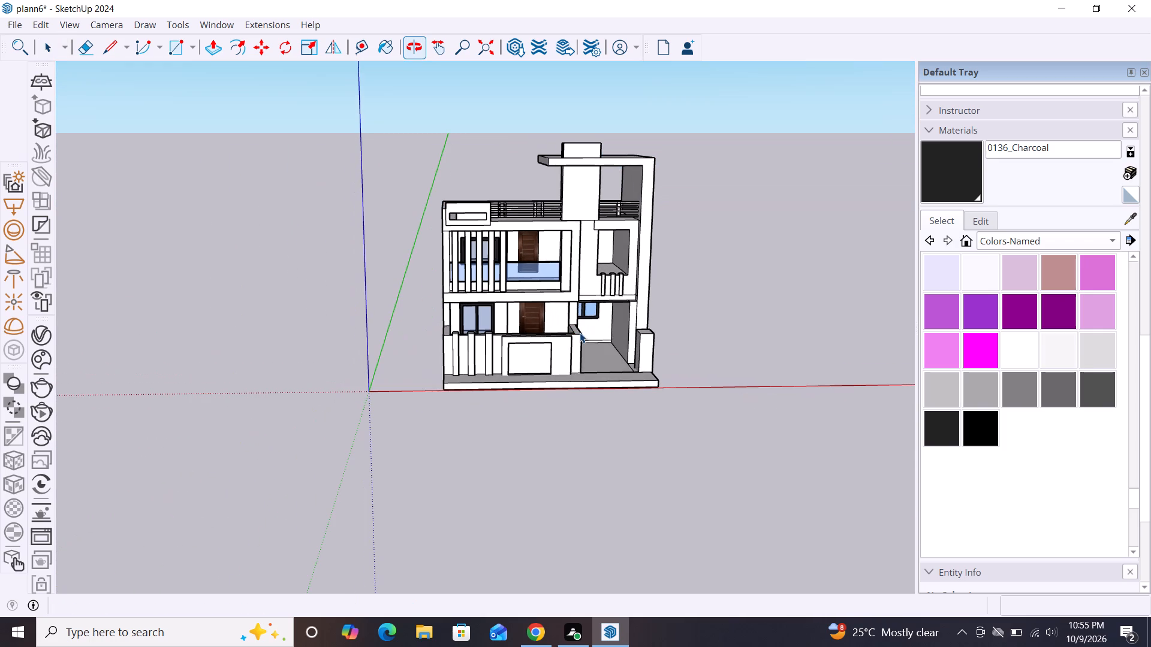
scroll(550, 403, up, 7)
scroll(553, 398, down, 1)
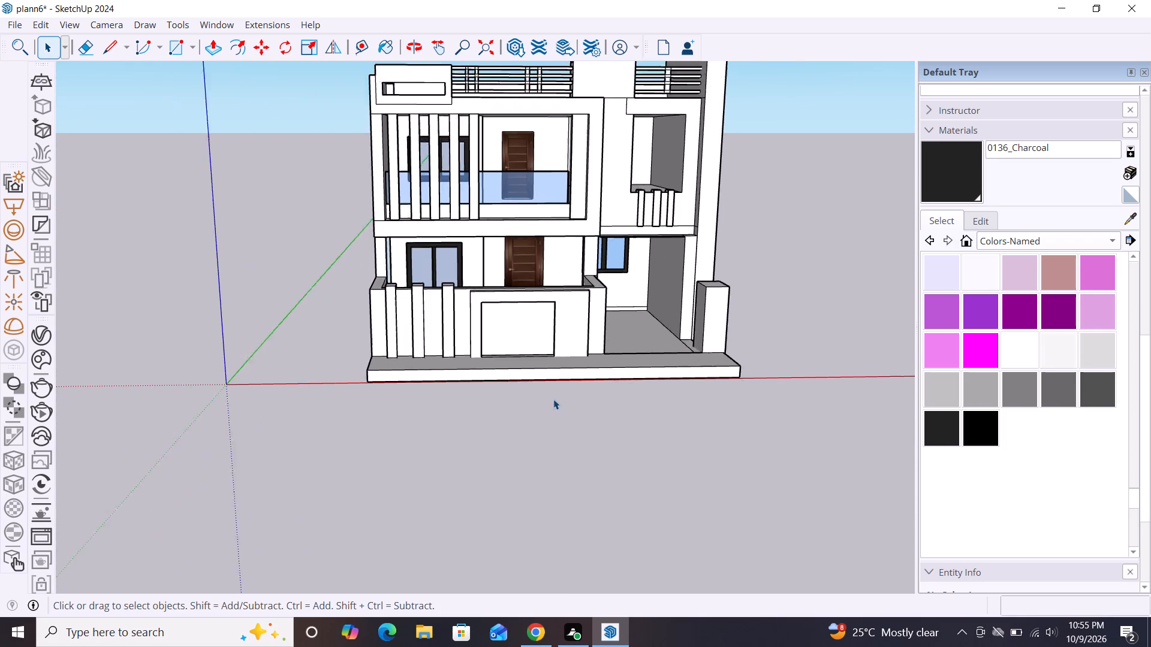
scroll(553, 399, down, 2)
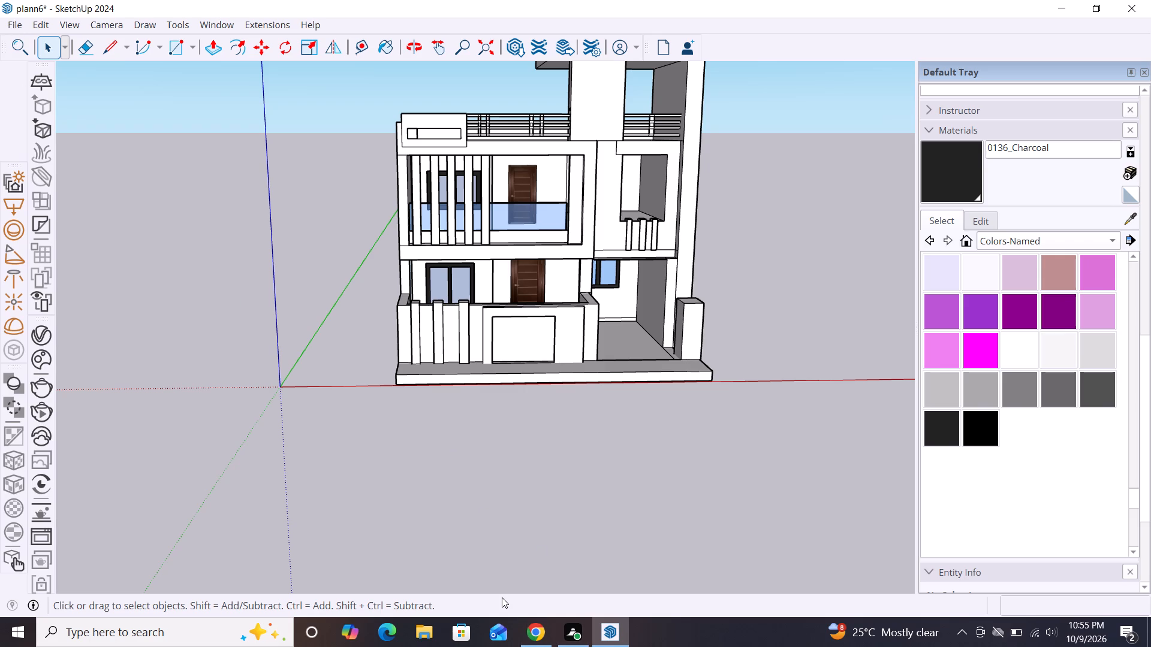
Switch to 3D Warehouse in Chrome and search the models for "green grass" in place of the glass wall search.
click(534, 636)
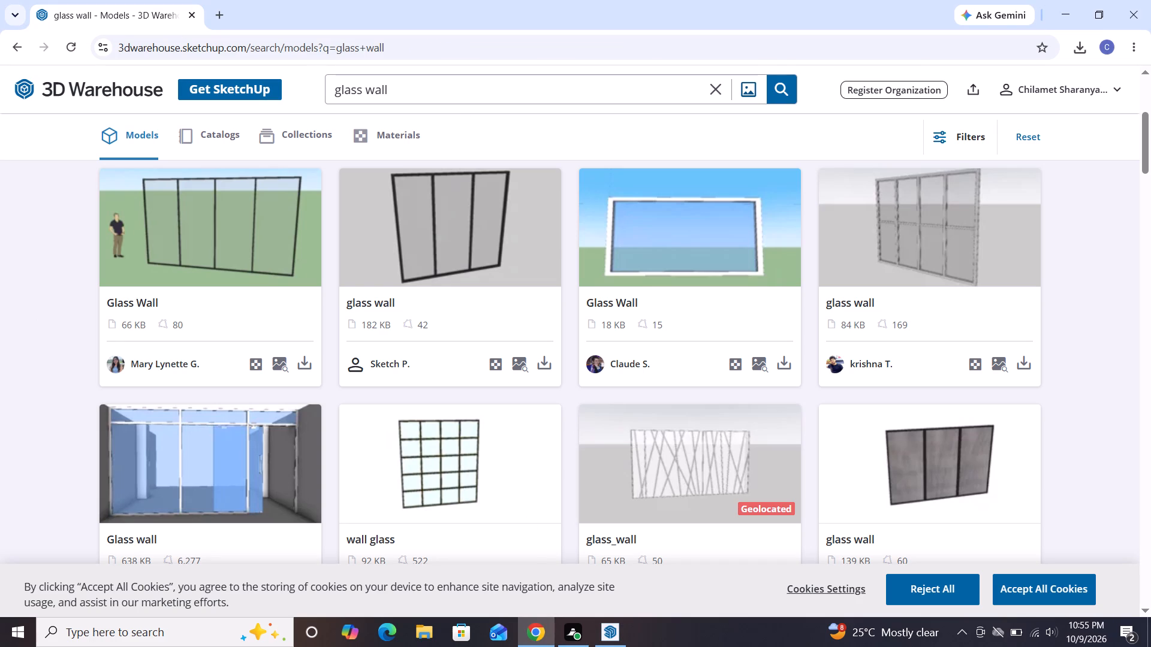
drag(394, 90, 315, 104)
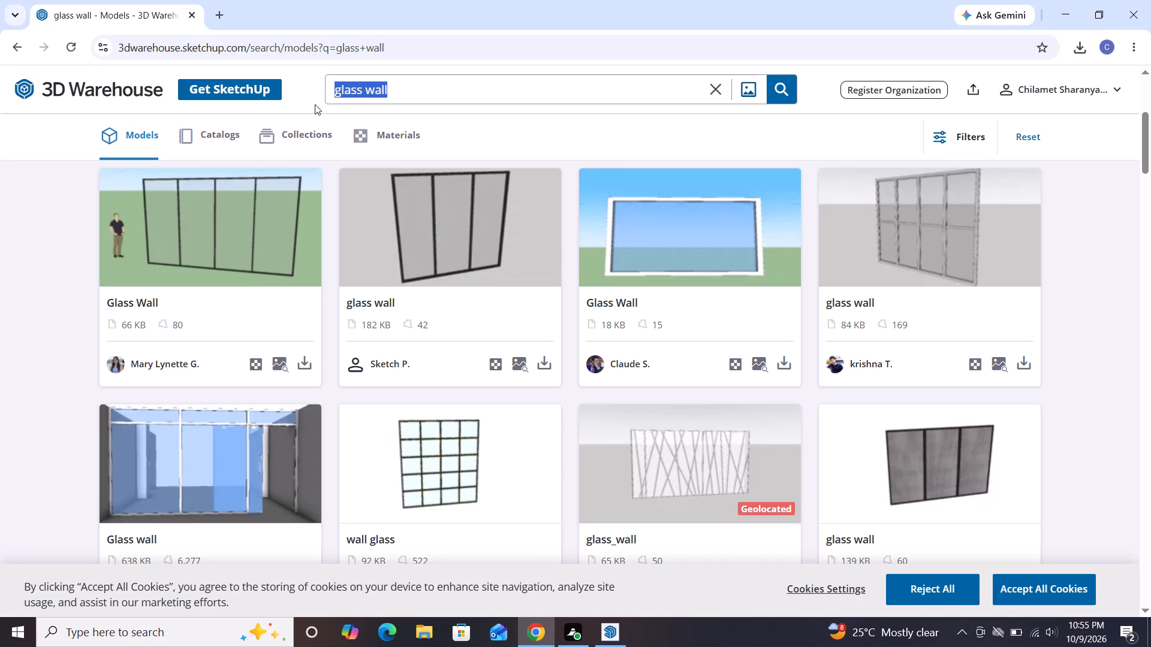
key(Delete)
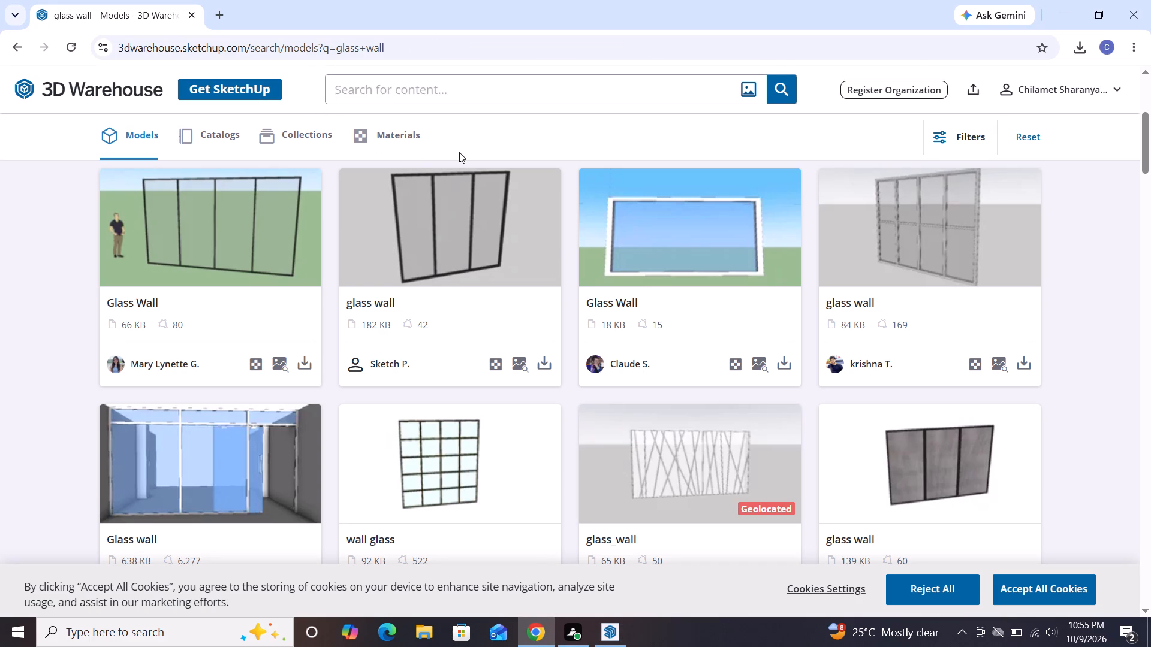
text(gree)
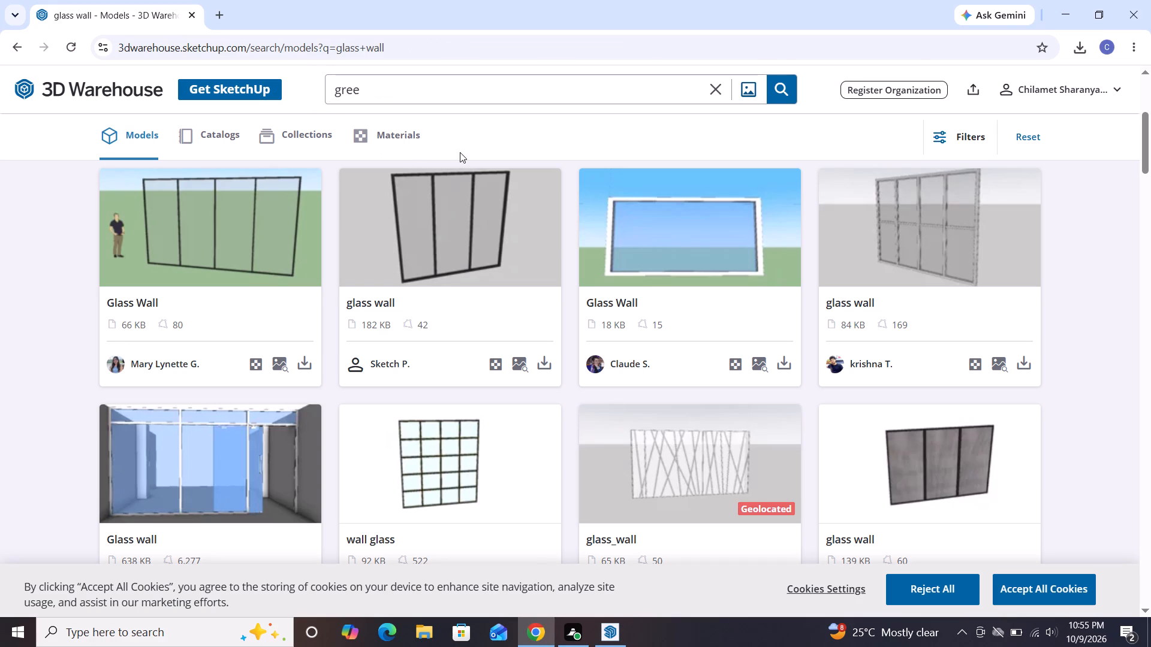
text(n grasss)
key(BackSpace)
key(Return)
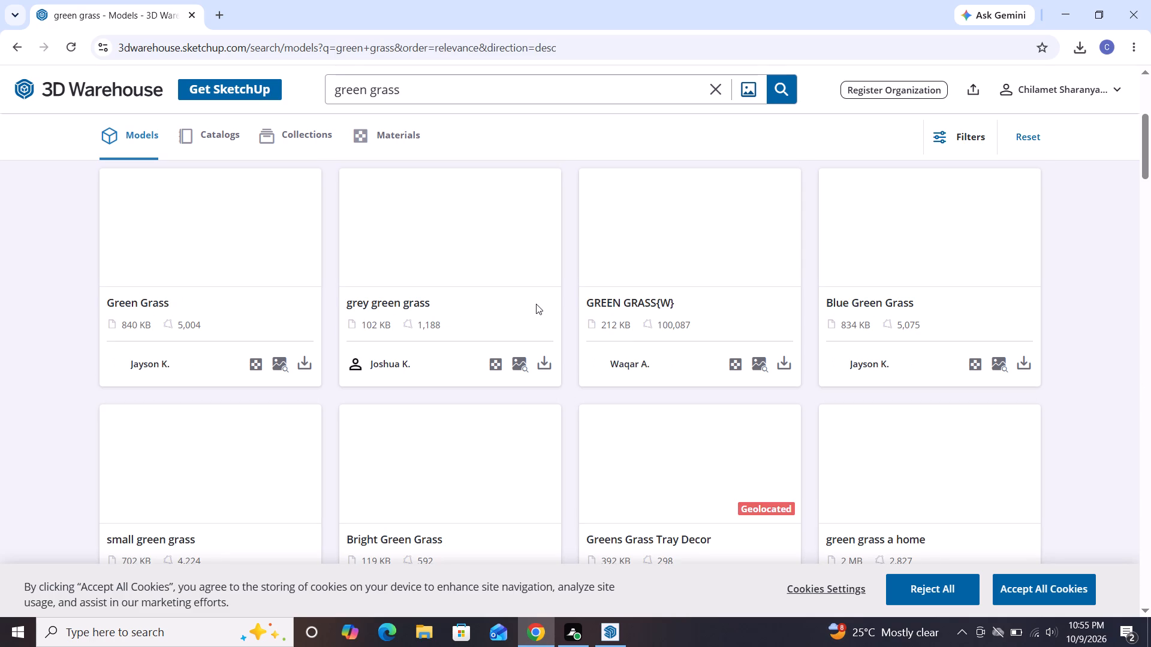
Look through the first batch of green grass models for a suitable lawn or grass model.
scroll(561, 300, down, 3)
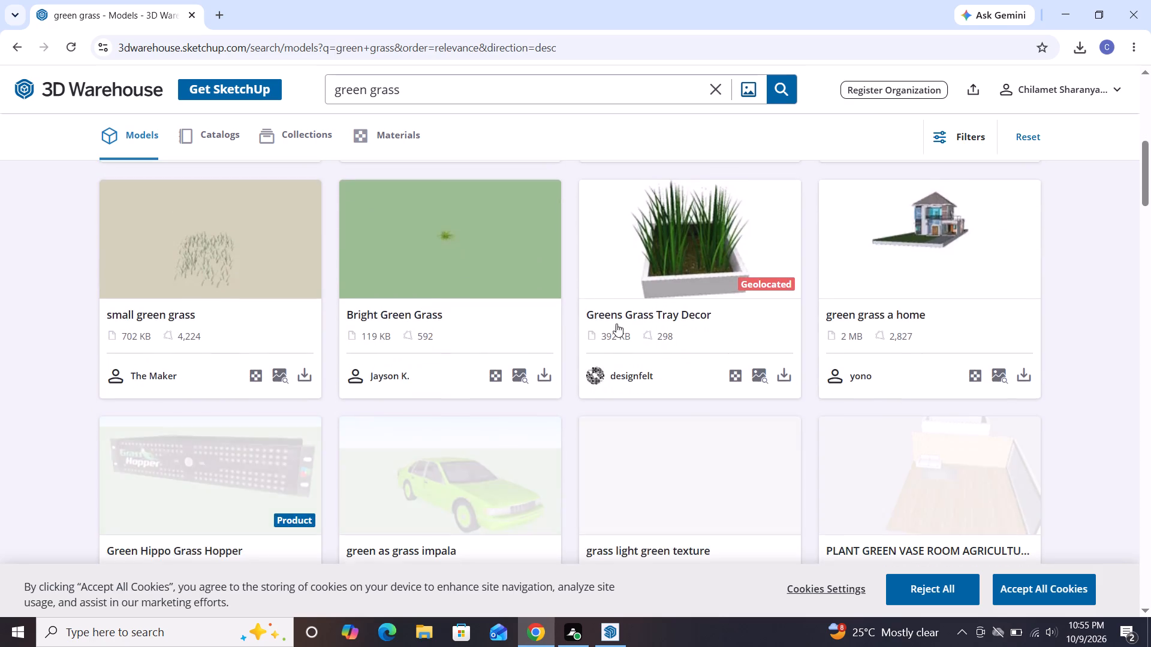
scroll(633, 334, down, 14)
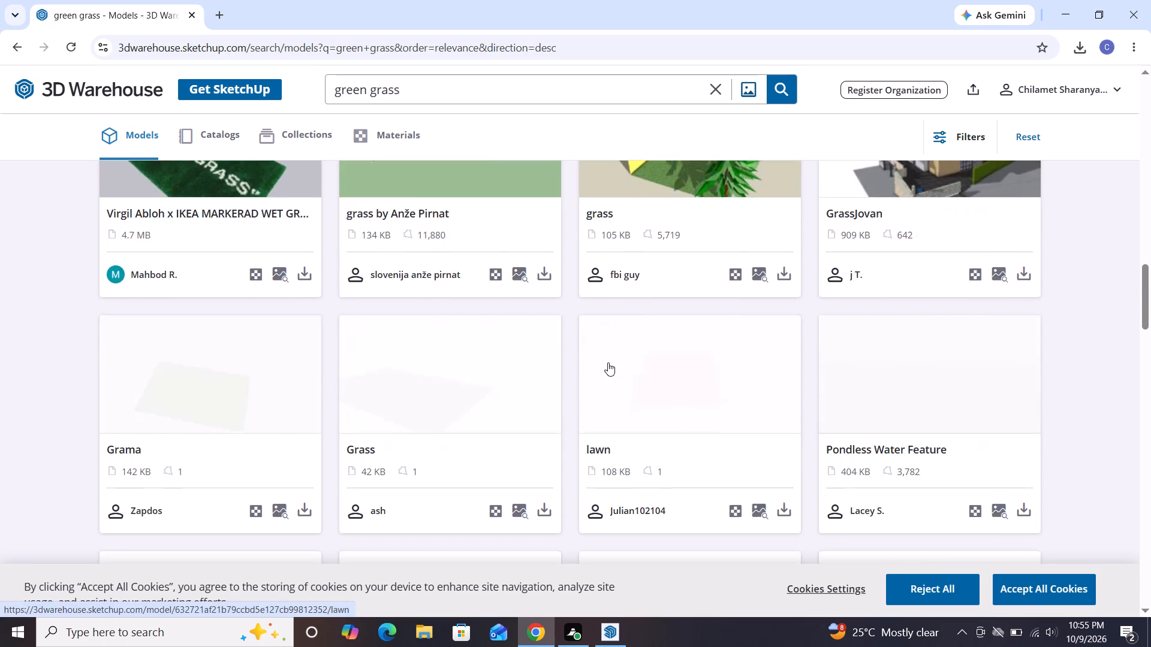
scroll(641, 330, down, 3)
scroll(643, 334, up, 8)
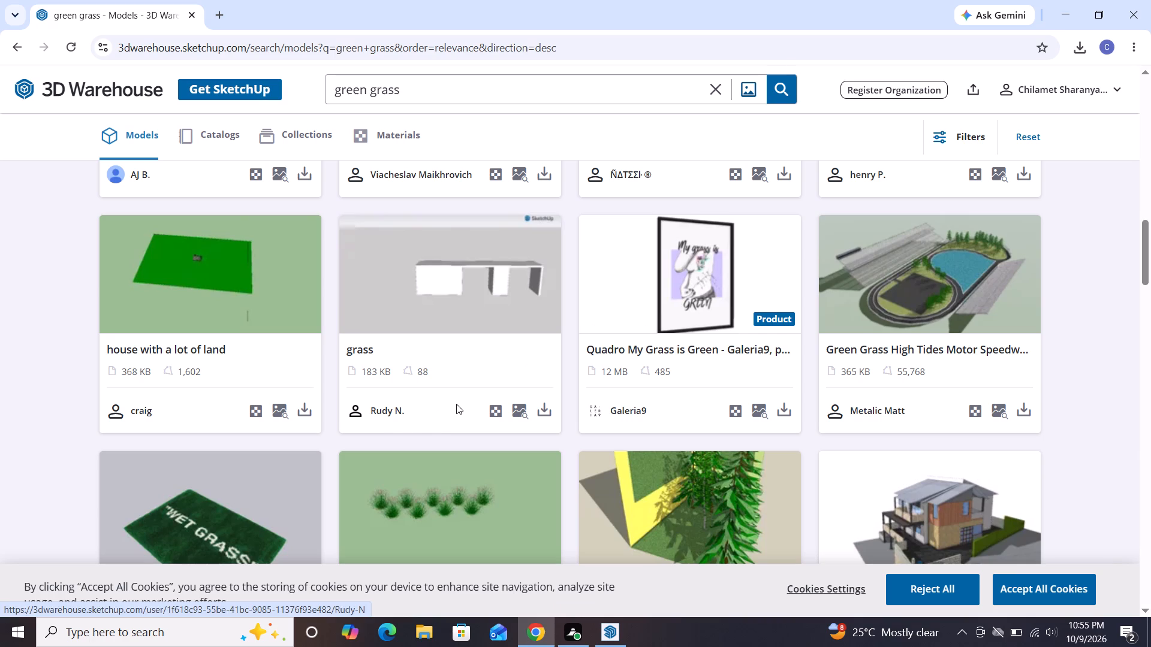
scroll(460, 406, down, 3)
scroll(649, 416, down, 5)
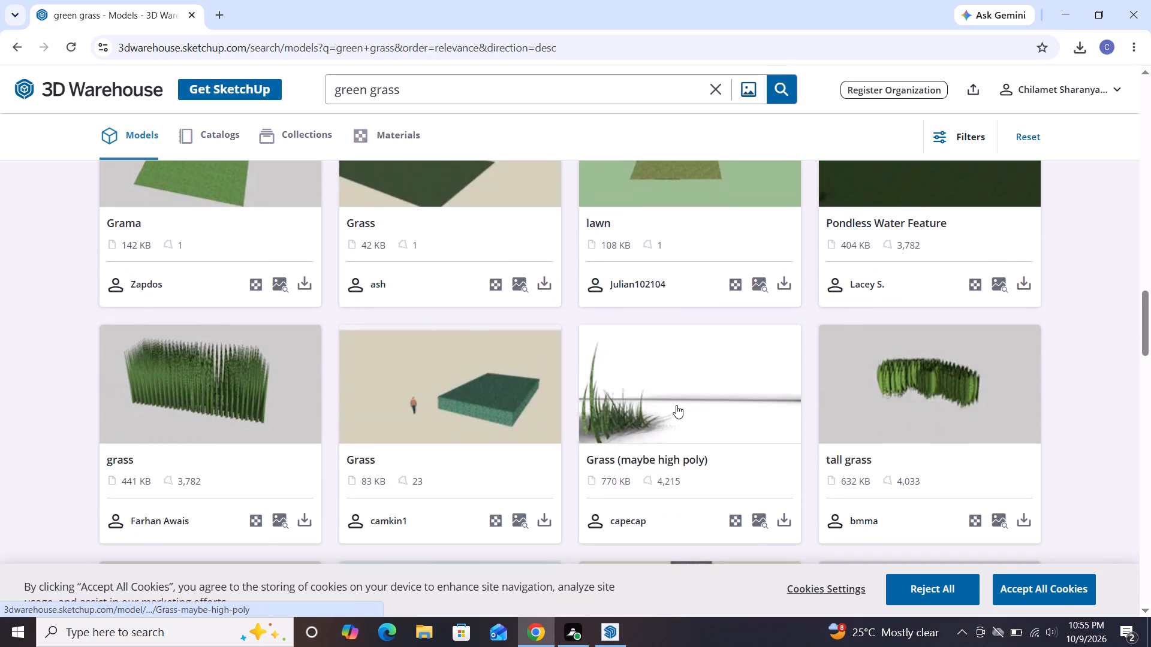
scroll(677, 404, down, 2)
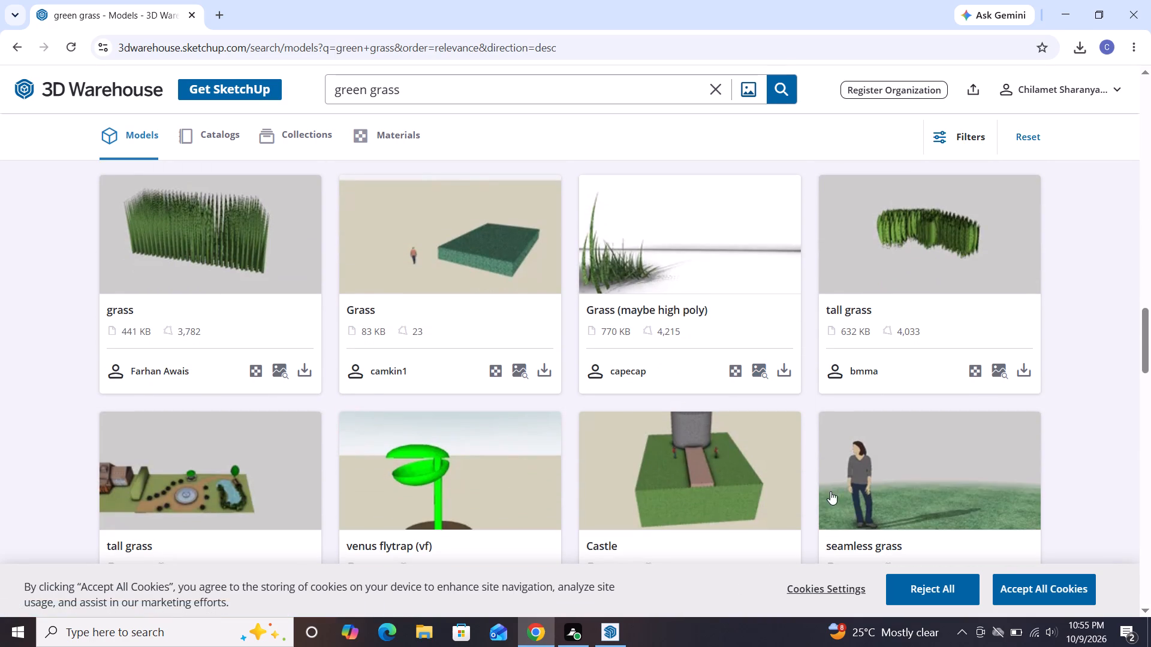
scroll(945, 416, down, 6)
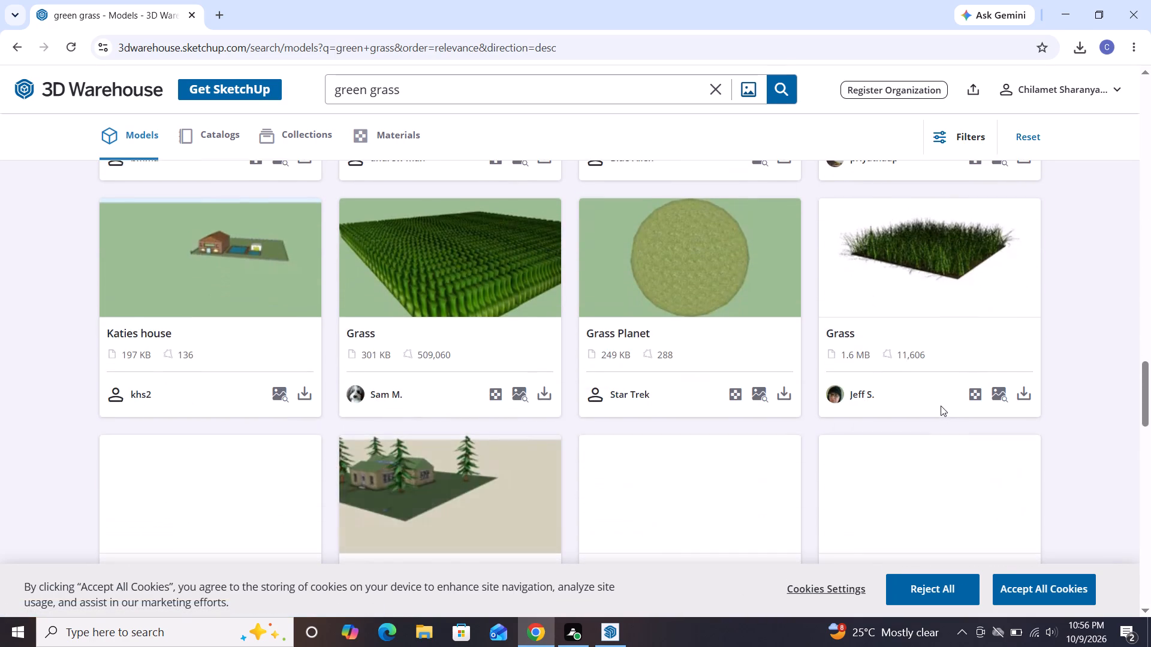
scroll(941, 406, down, 5)
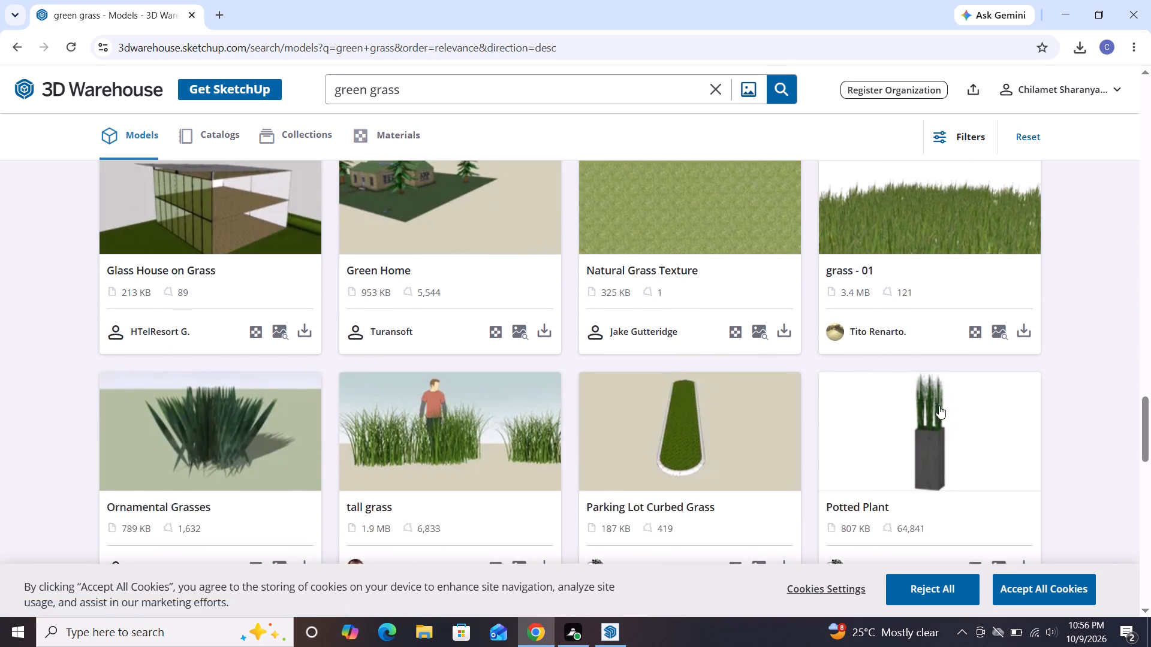
scroll(939, 406, down, 2)
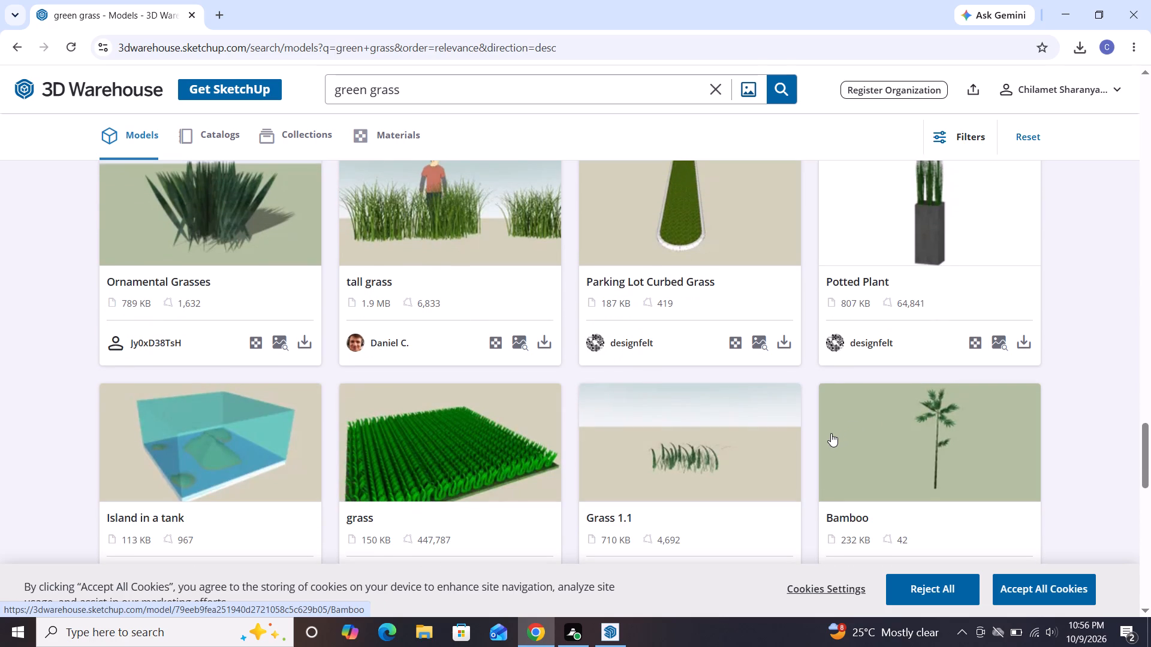
scroll(831, 433, down, 8)
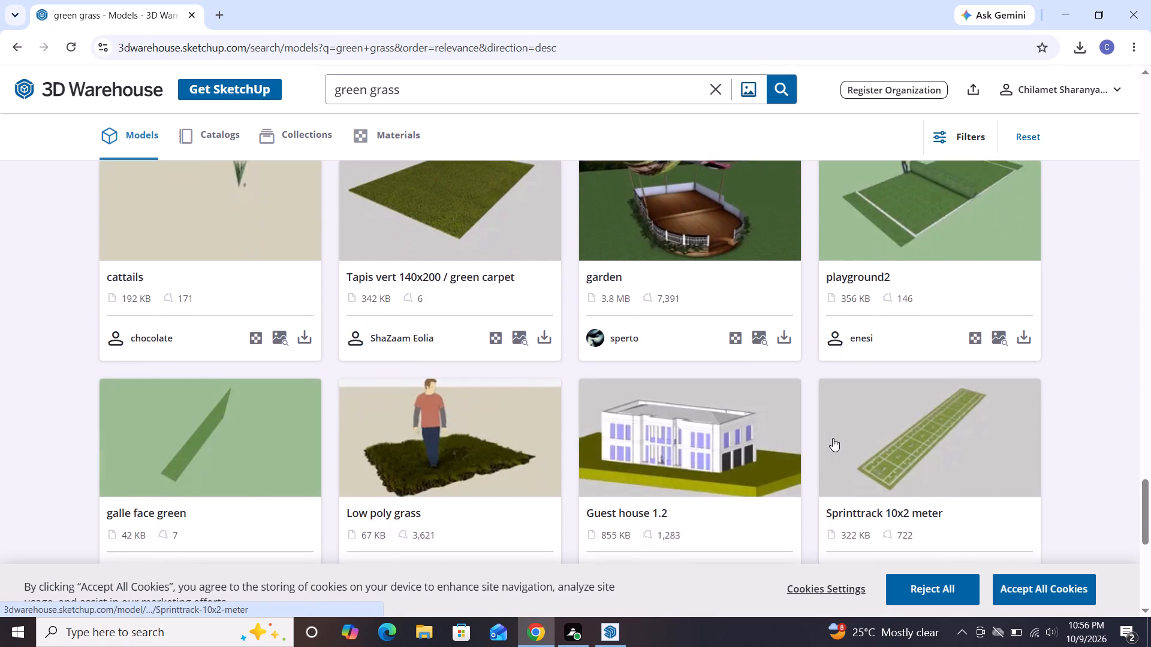
scroll(833, 438, down, 4)
Load more green grass results and look through the second batch for a suitable grass model.
click(607, 243)
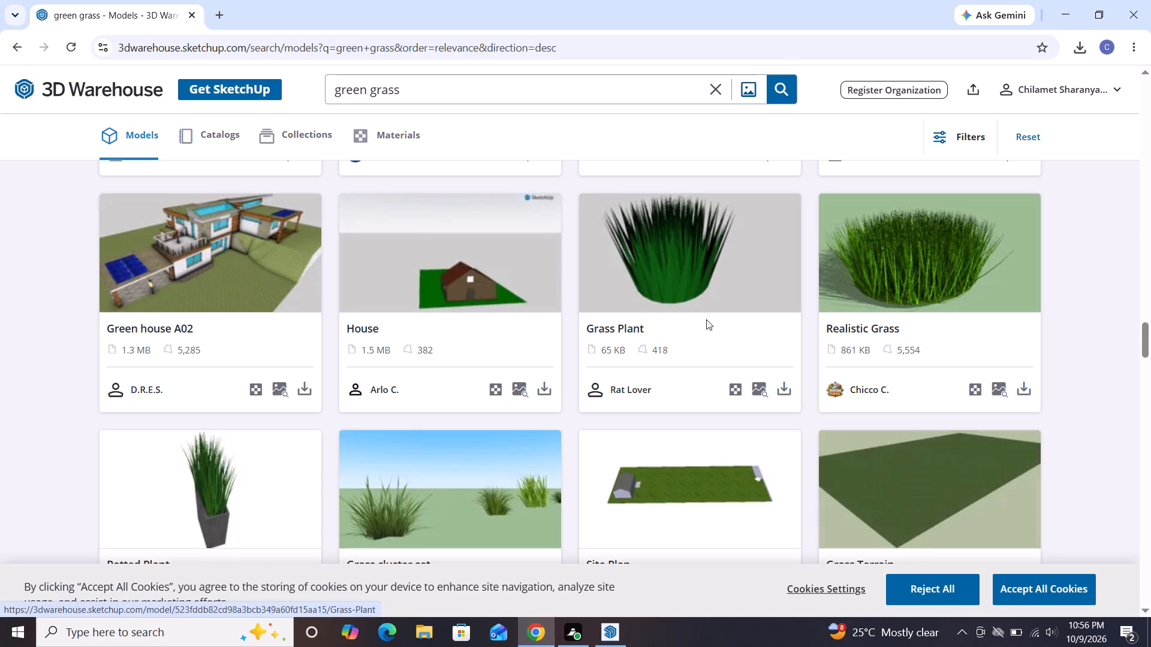
scroll(711, 327, down, 5)
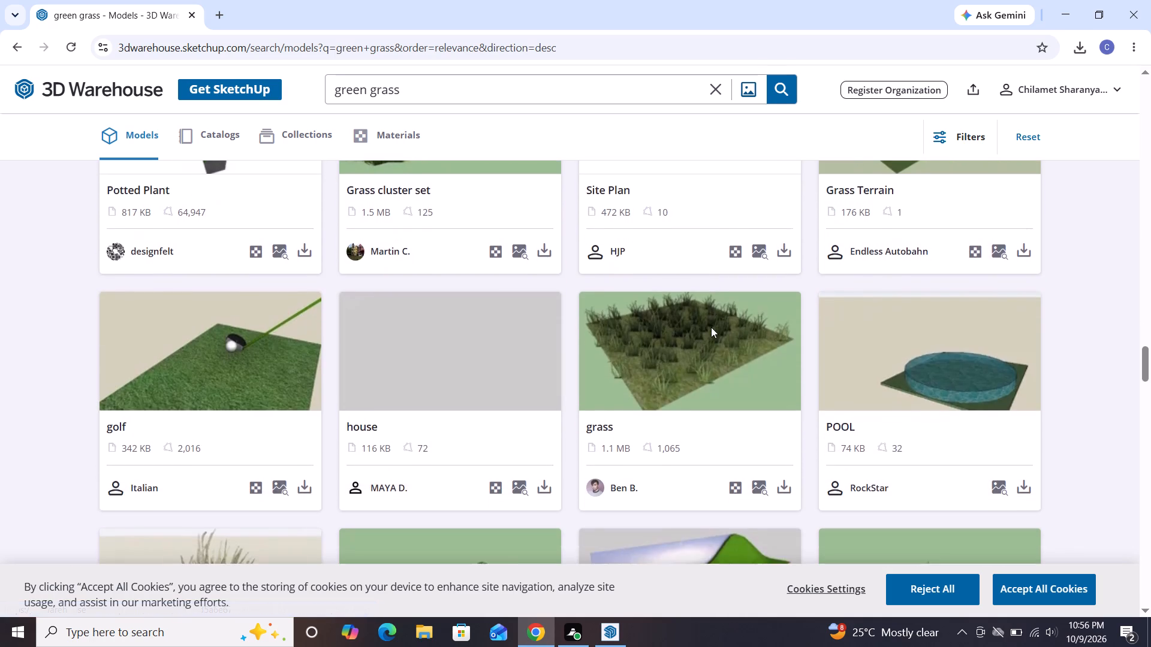
scroll(711, 327, down, 10)
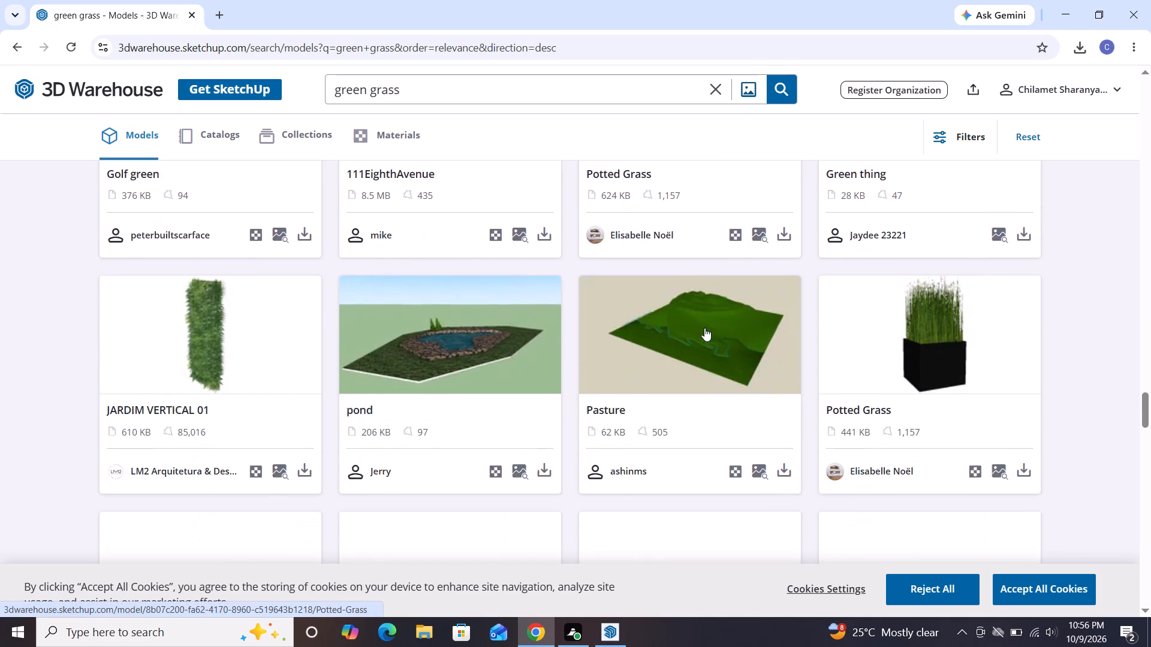
scroll(704, 328, down, 7)
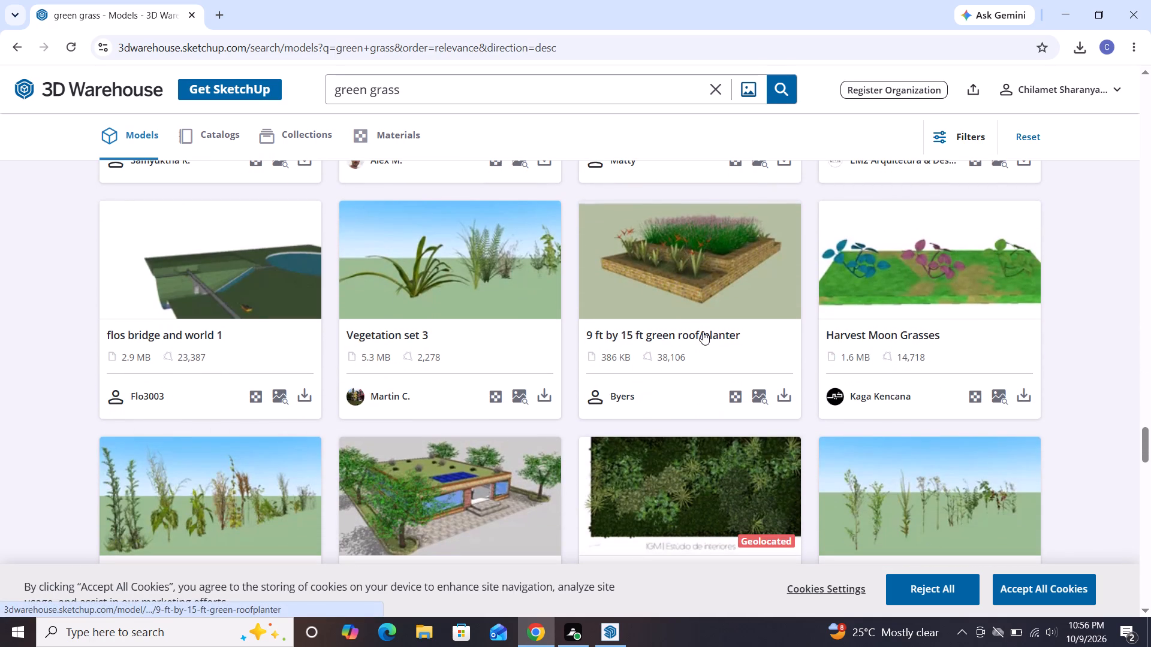
scroll(703, 331, down, 4)
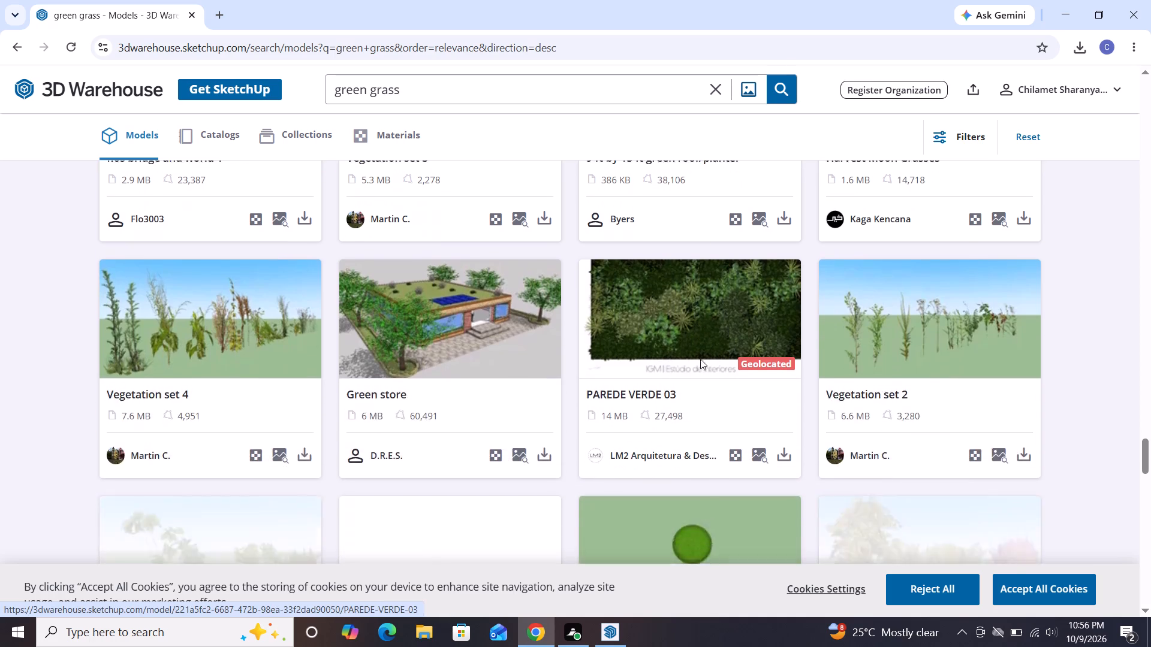
scroll(700, 359, down, 6)
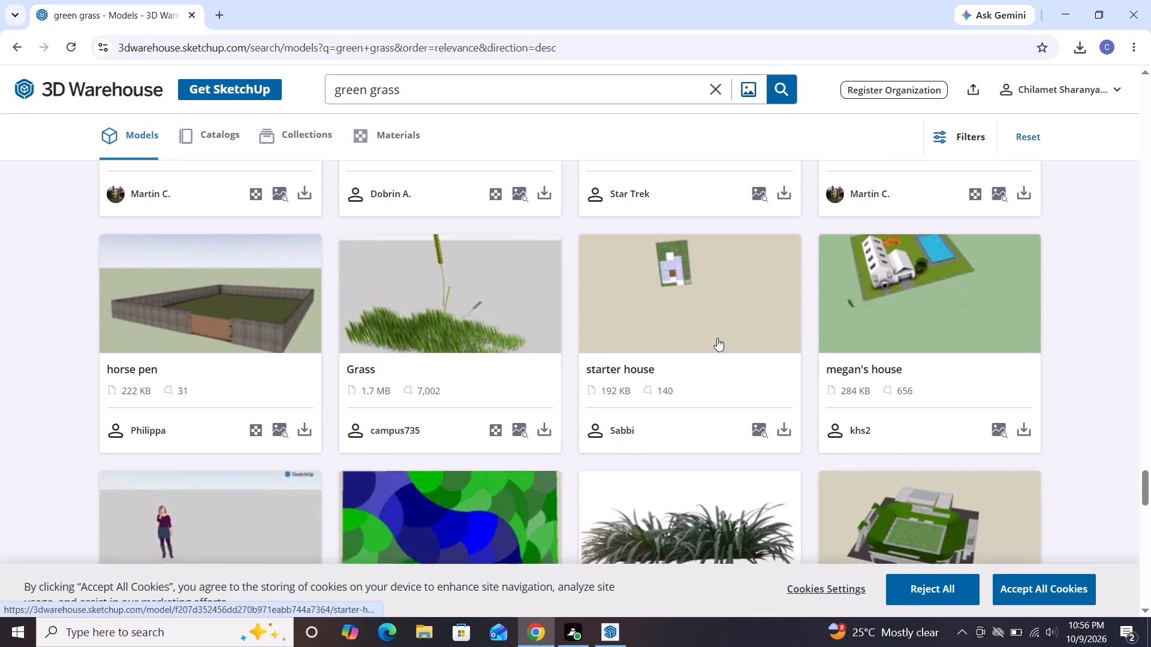
scroll(717, 338, down, 2)
scroll(649, 323, down, 5)
scroll(712, 339, up, 4)
scroll(713, 339, down, 8)
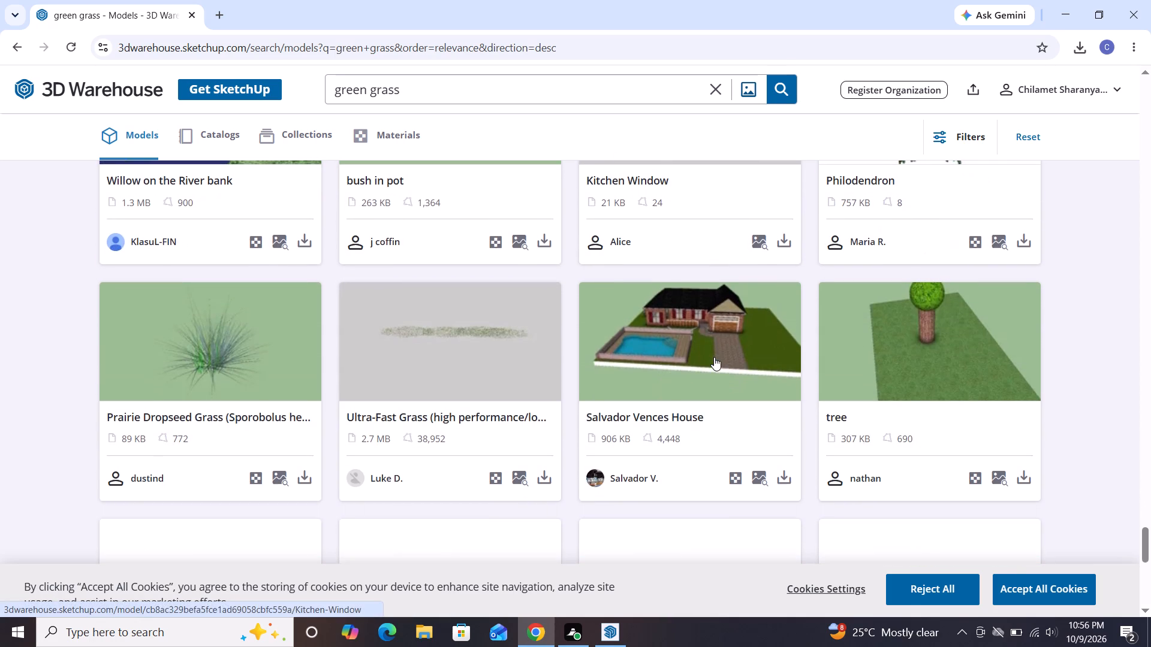
scroll(714, 357, down, 4)
scroll(695, 414, down, 2)
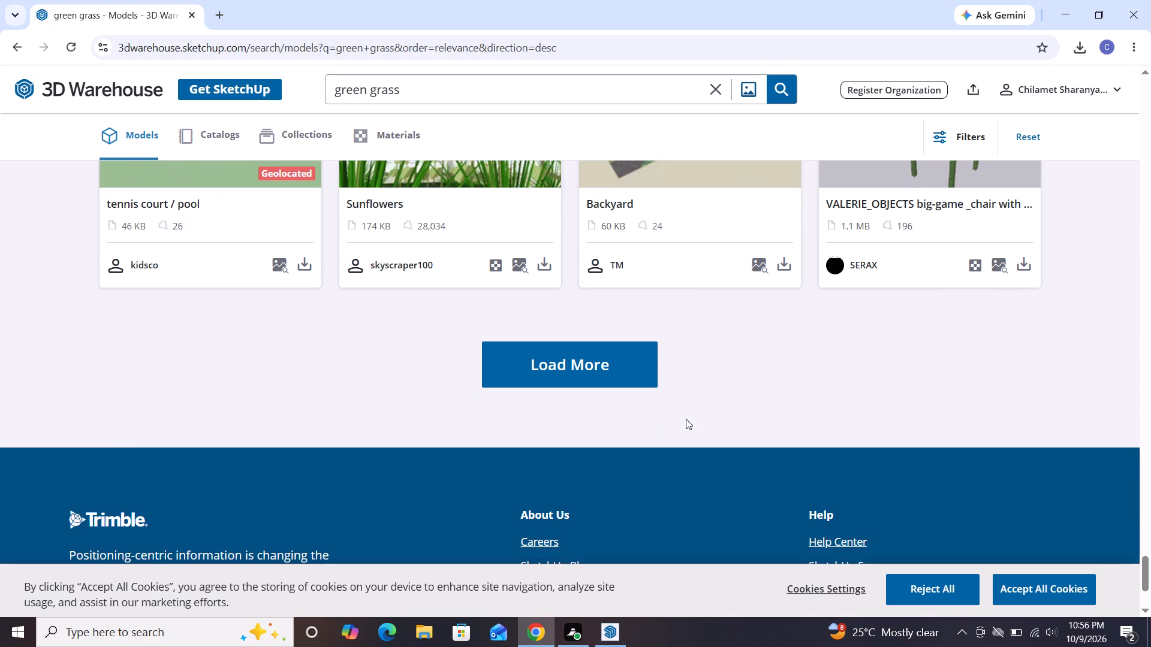
Load a further batch of green grass results and look through its models.
click(616, 374)
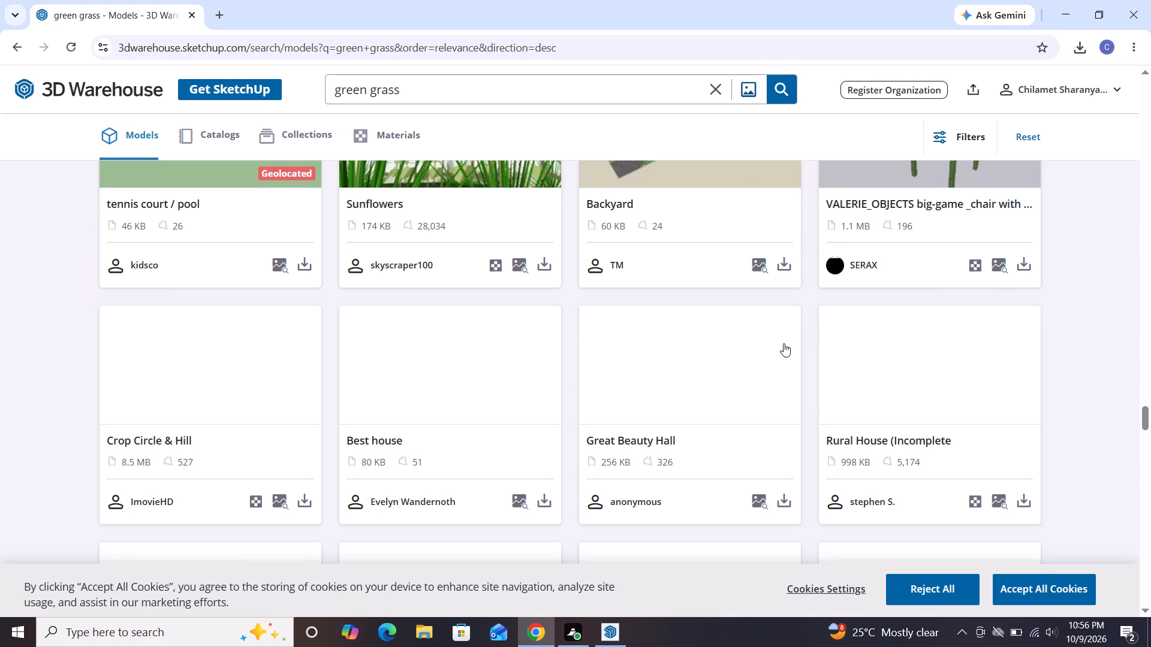
scroll(712, 375, down, 4)
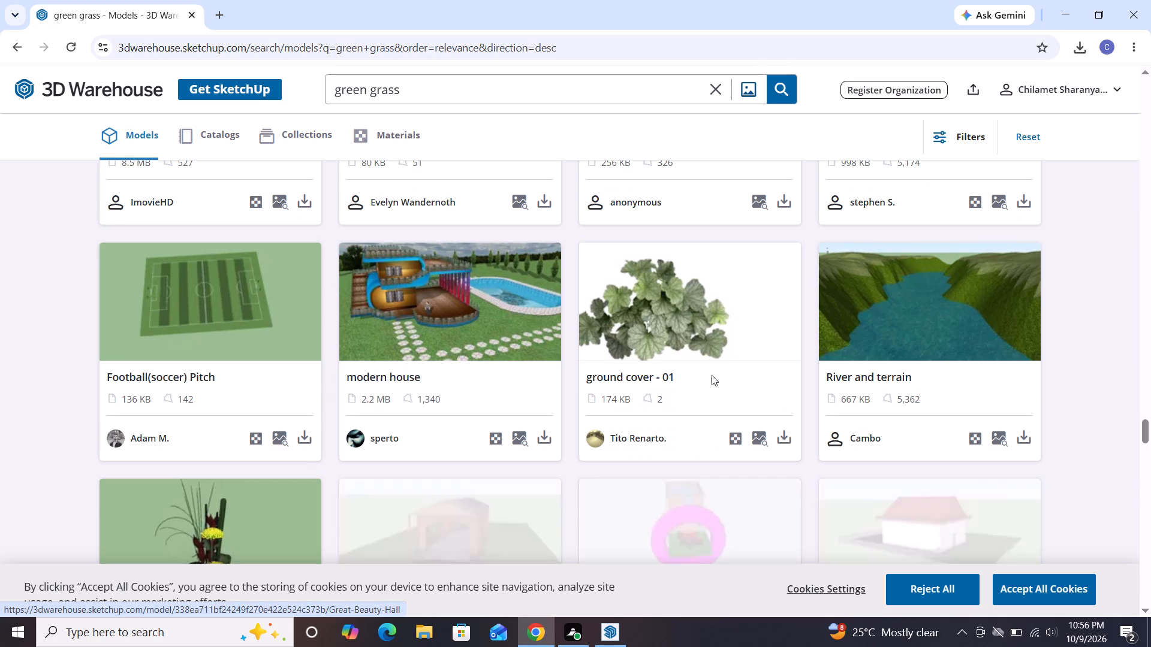
scroll(712, 375, down, 8)
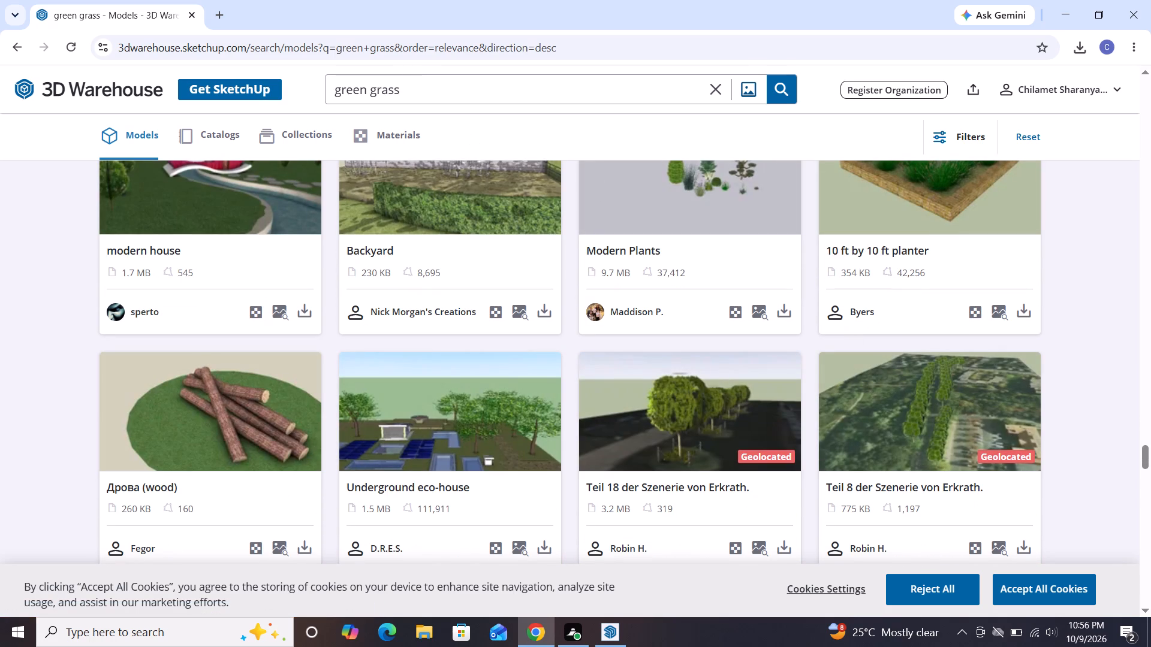
Shorten the 3D Warehouse model search from "green grass" to "grass".
drag(403, 92, 370, 97)
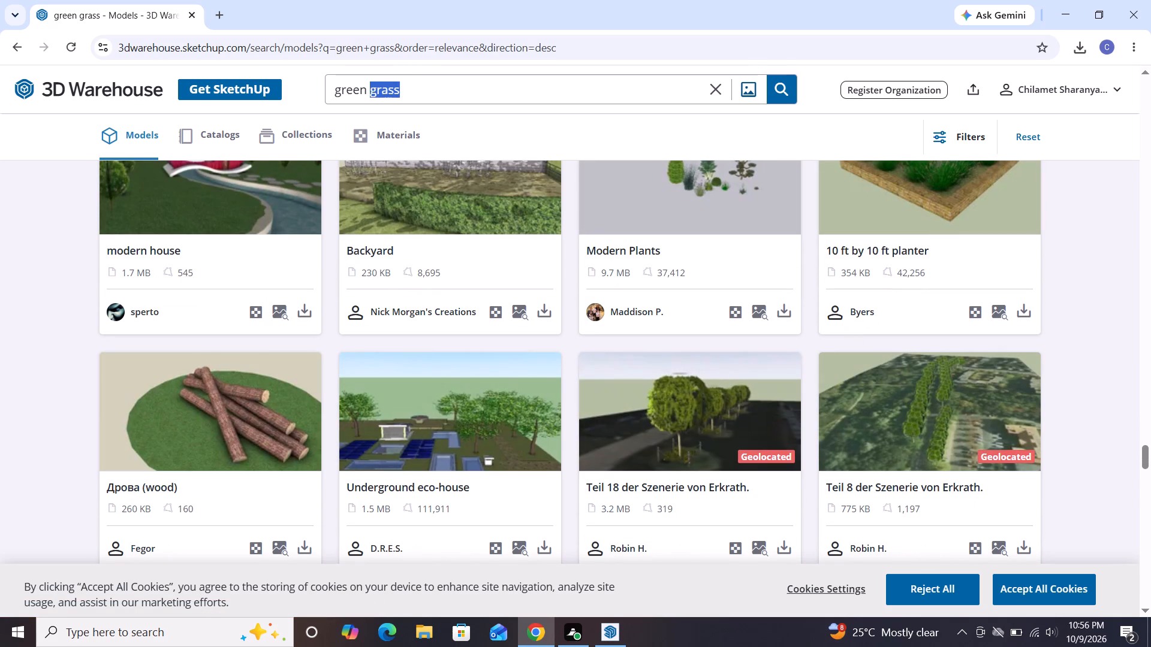
drag(364, 92, 326, 99)
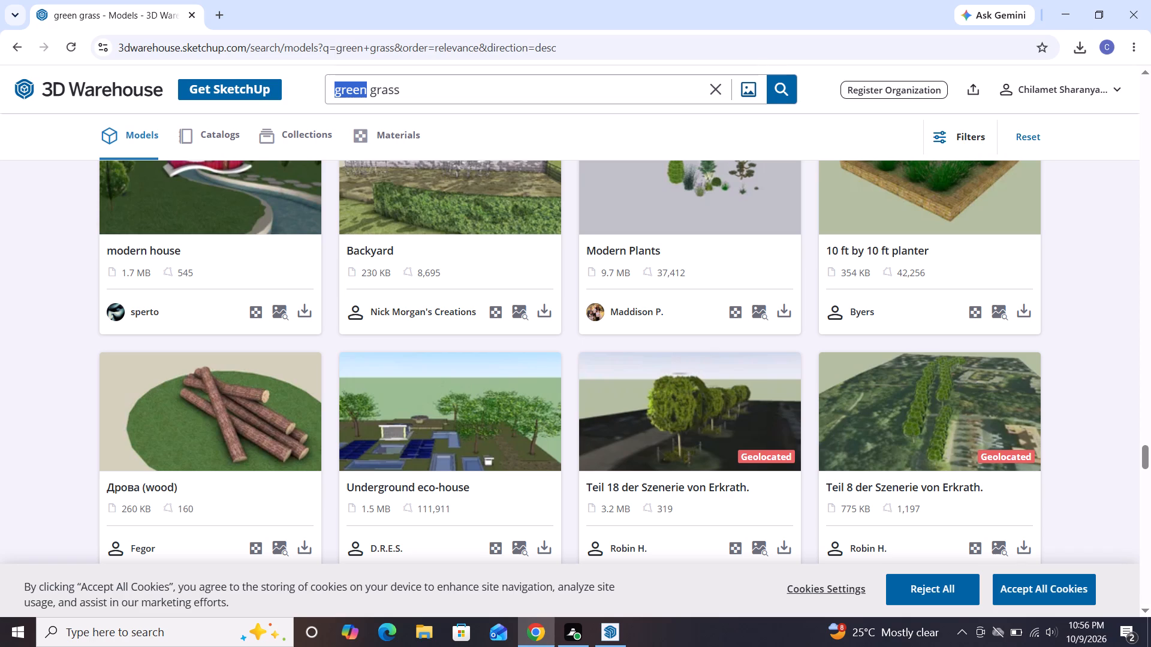
key(Delete)
key(Return)
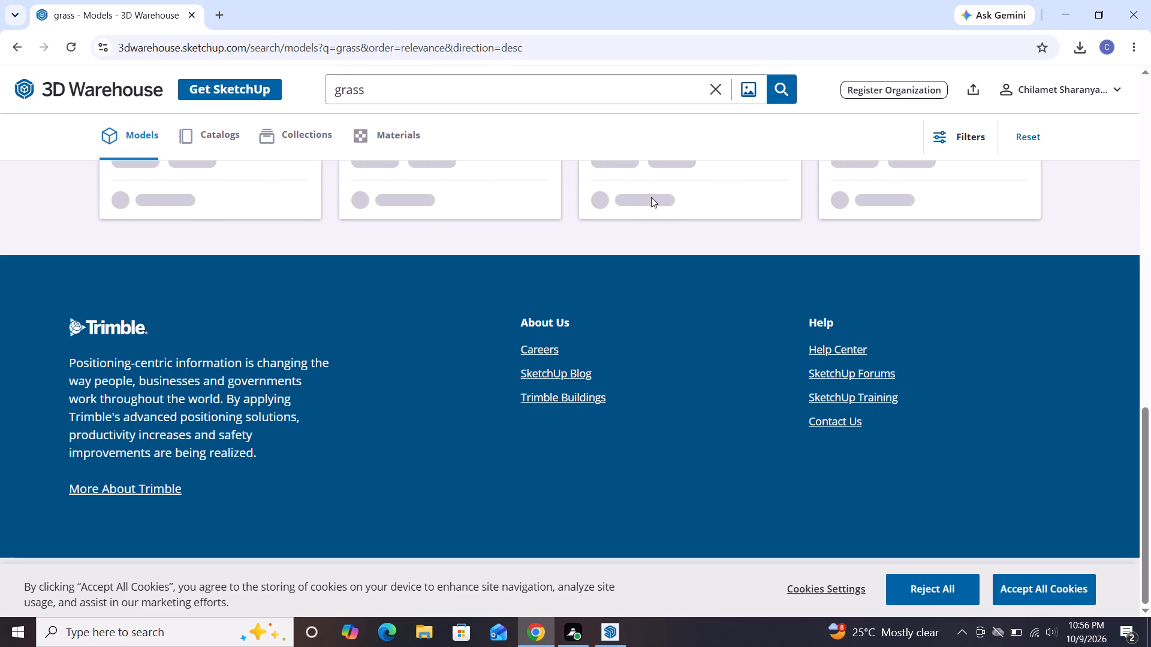
Look through the grass model results from the end of the batch back to the first row for a suitable lawn model.
scroll(691, 225, up, 4)
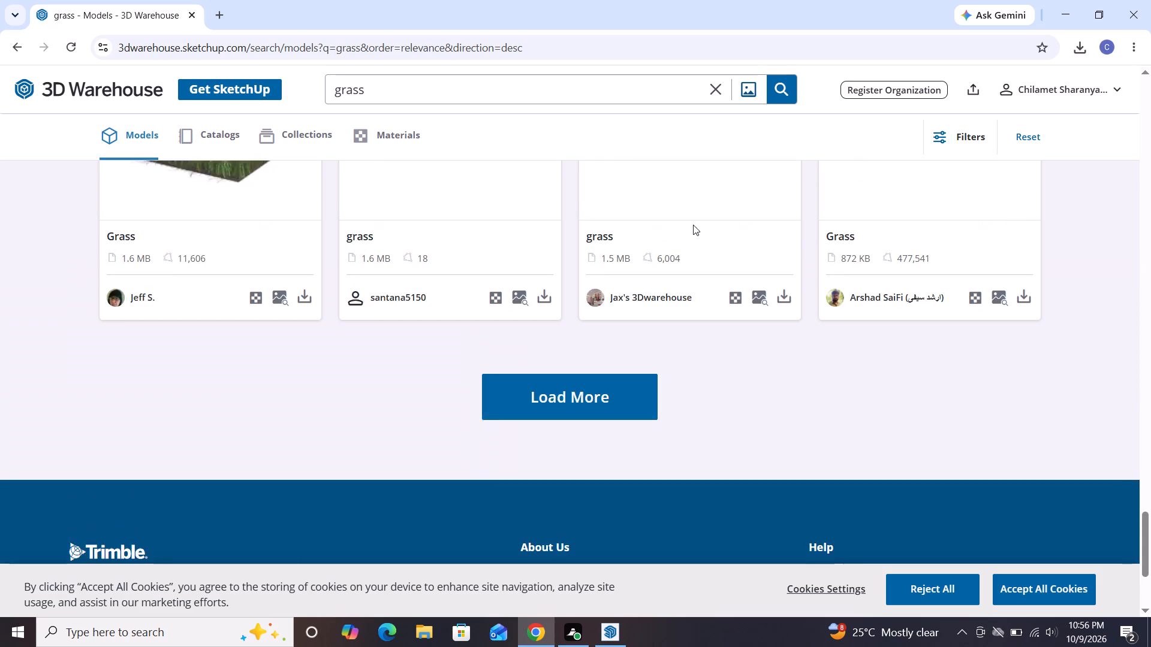
scroll(693, 225, up, 2)
scroll(770, 353, down, 2)
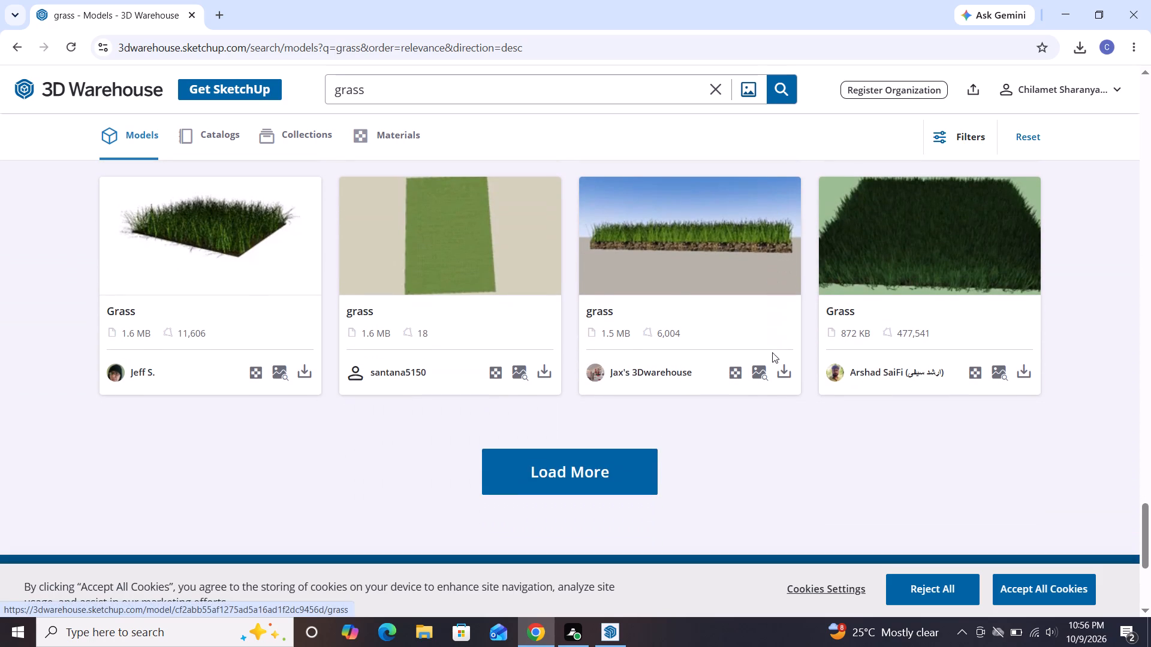
scroll(728, 303, down, 2)
scroll(773, 335, up, 3)
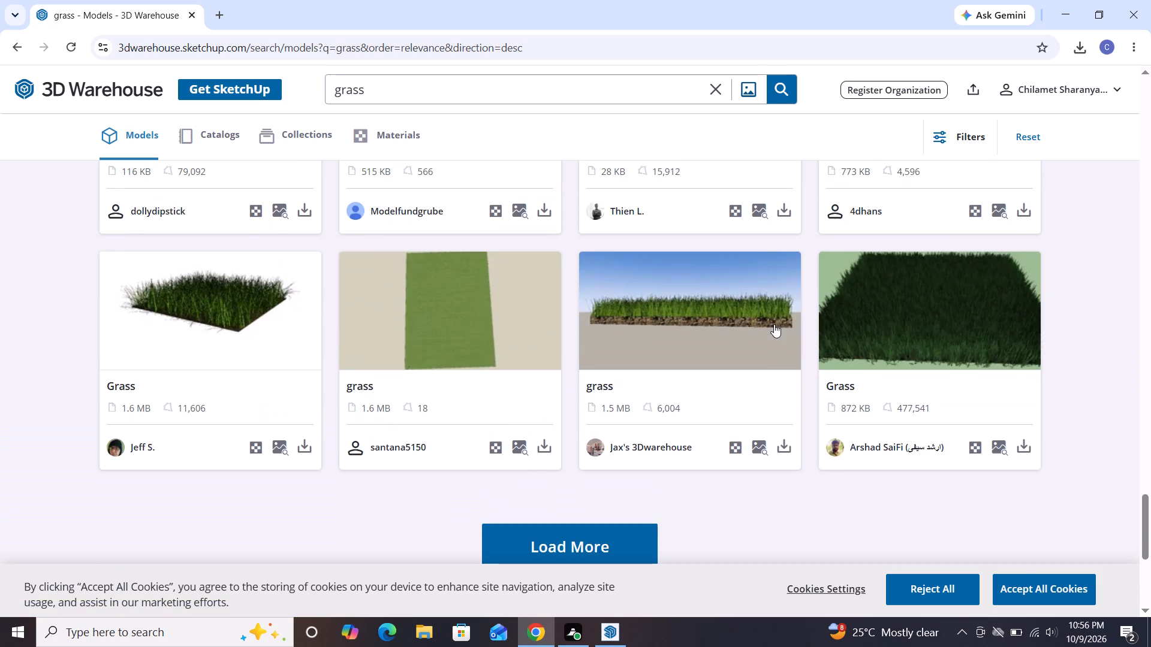
scroll(704, 289, up, 3)
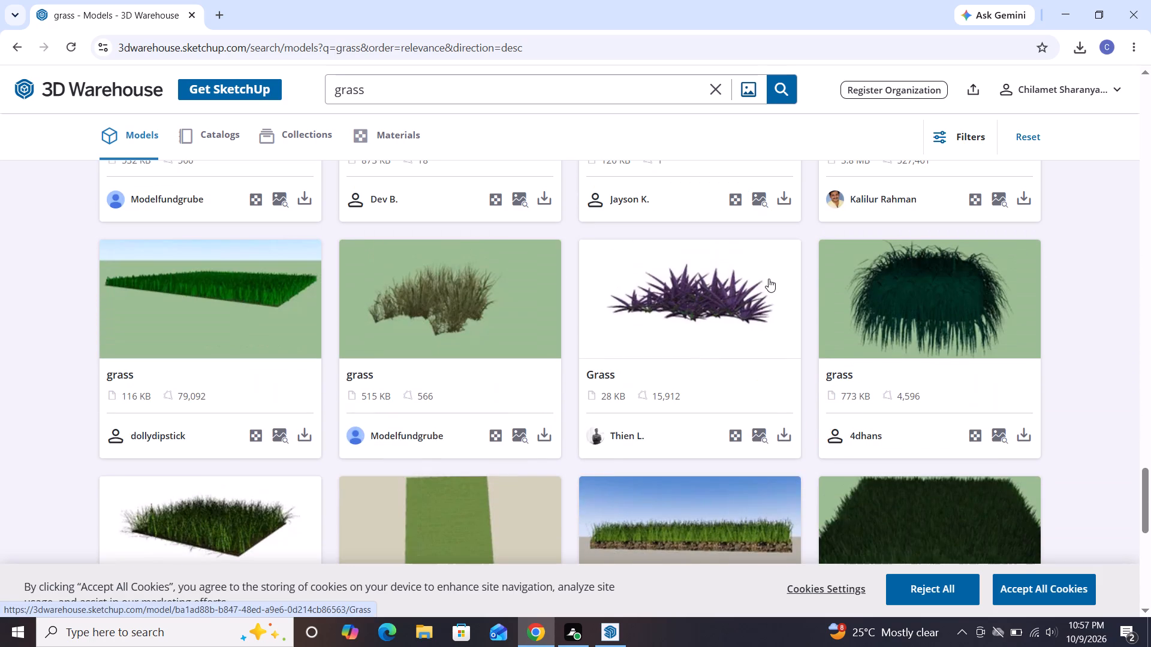
scroll(769, 279, down, 1)
scroll(761, 285, up, 3)
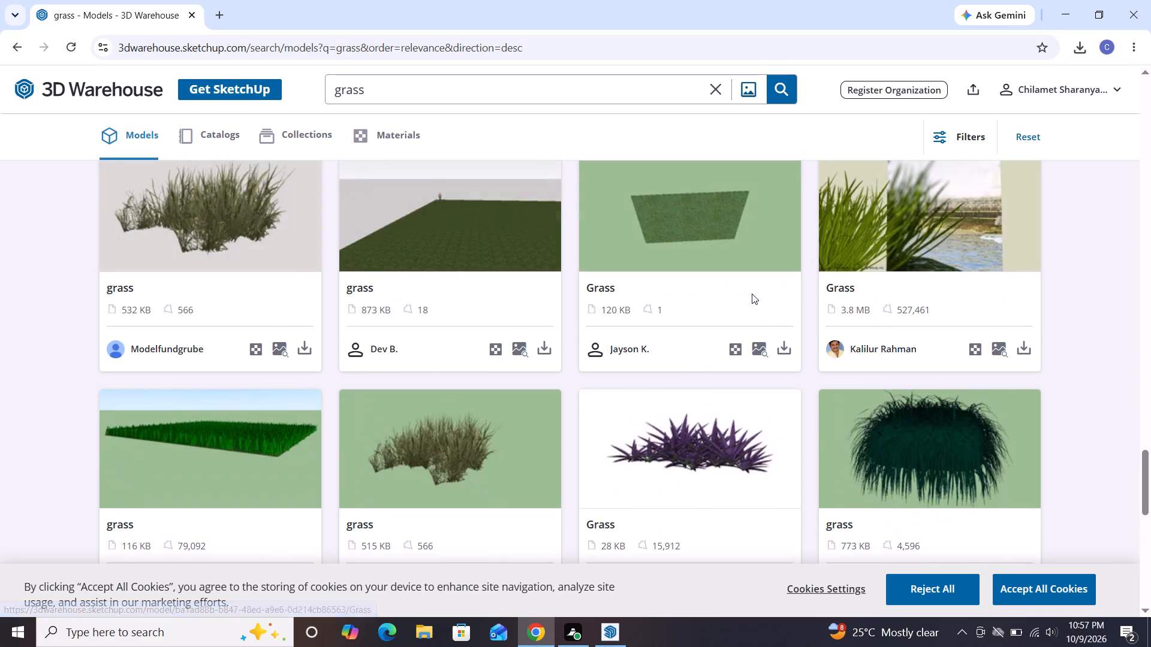
scroll(752, 294, up, 7)
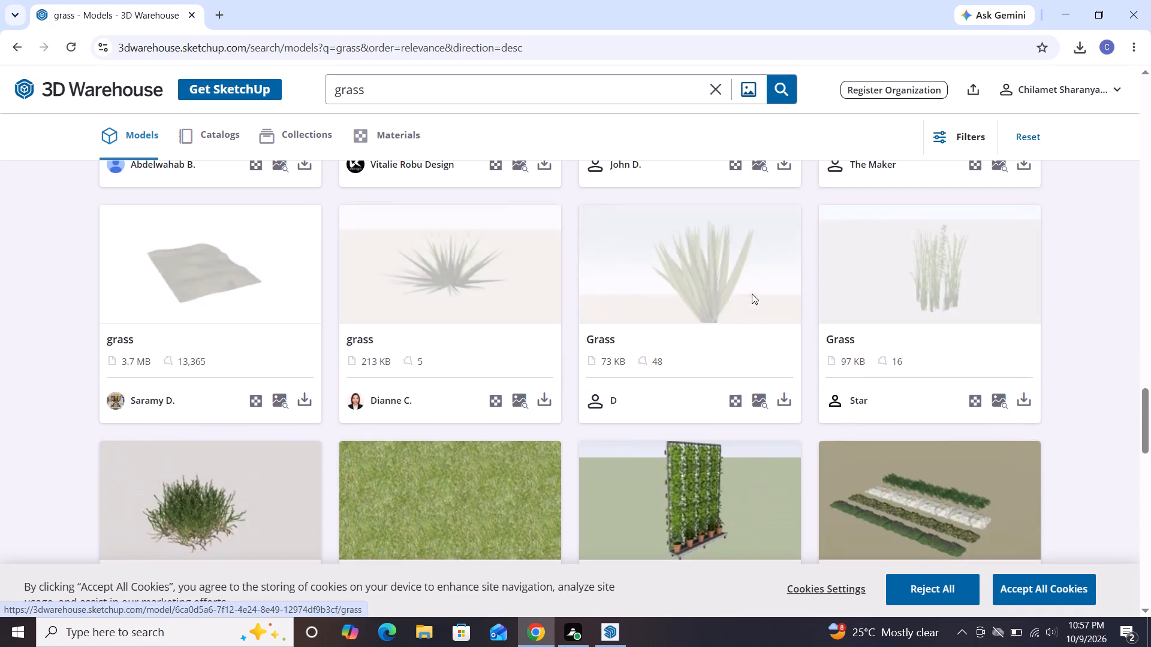
scroll(752, 294, down, 2)
scroll(488, 298, up, 3)
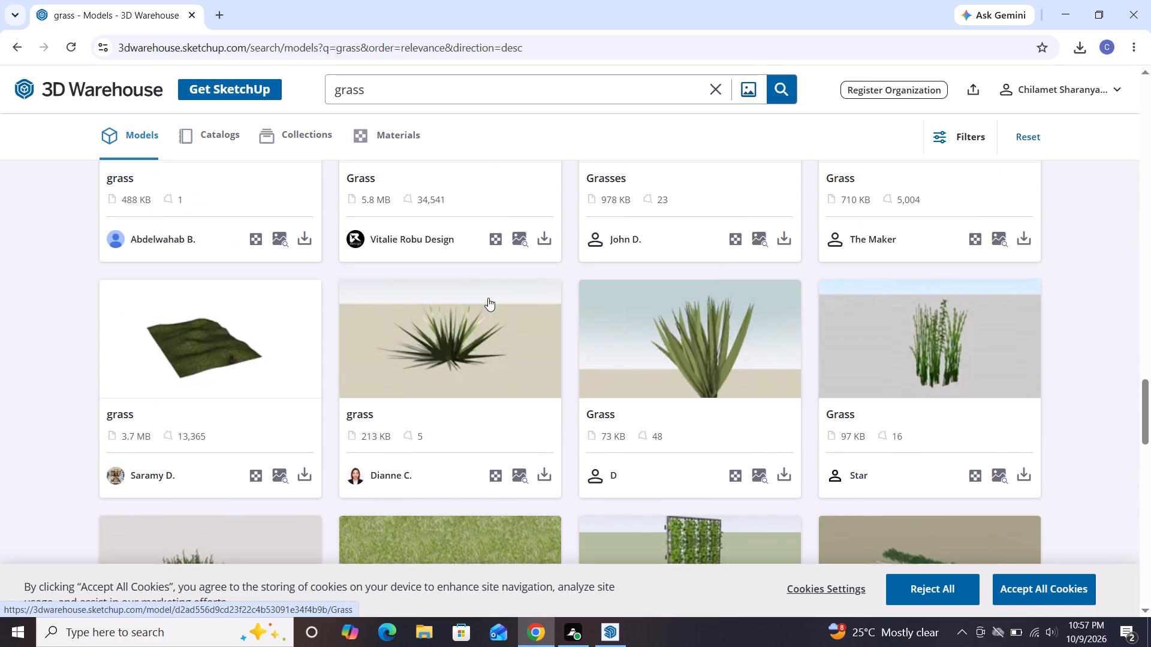
scroll(488, 298, up, 3)
scroll(578, 315, up, 6)
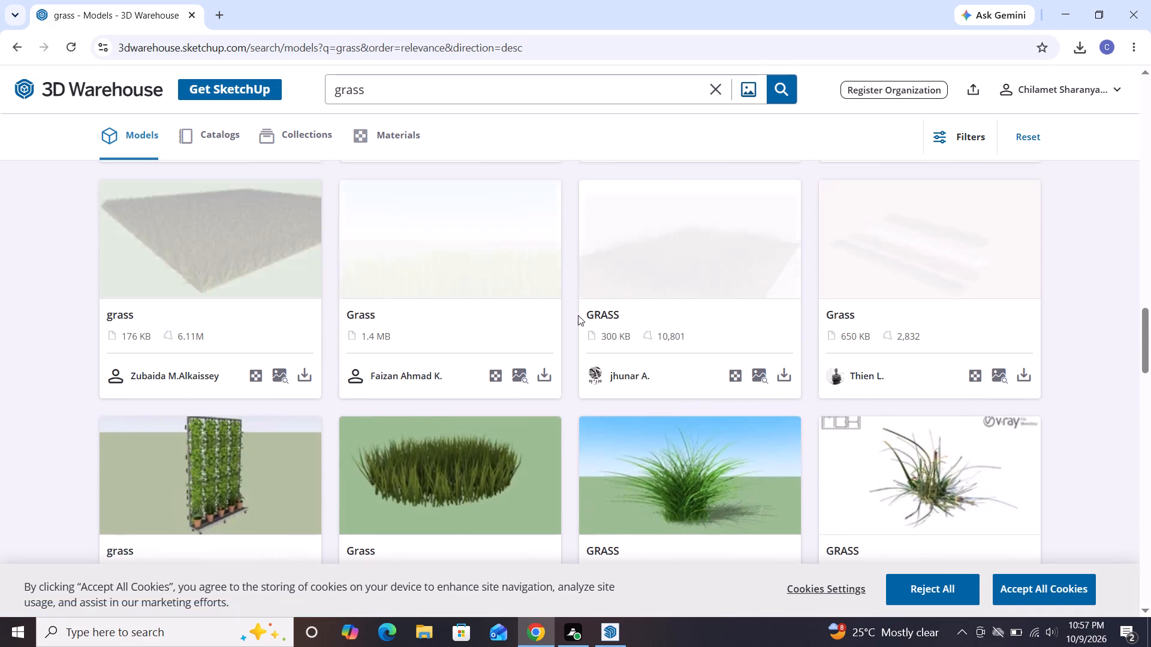
scroll(578, 315, up, 6)
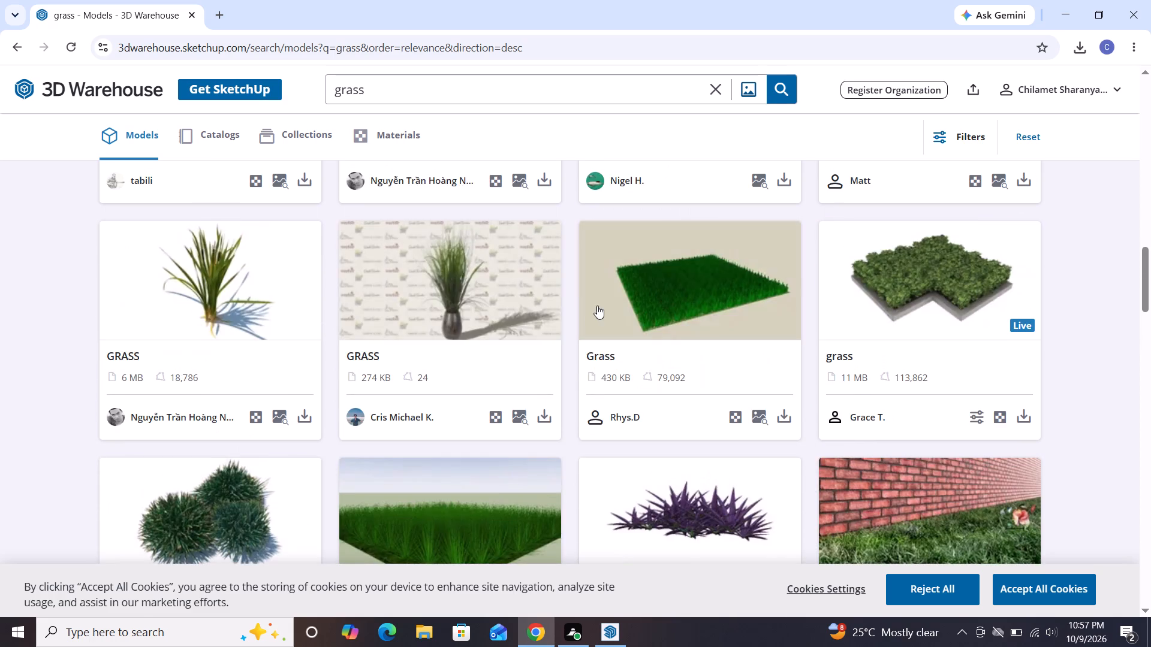
scroll(601, 305, up, 3)
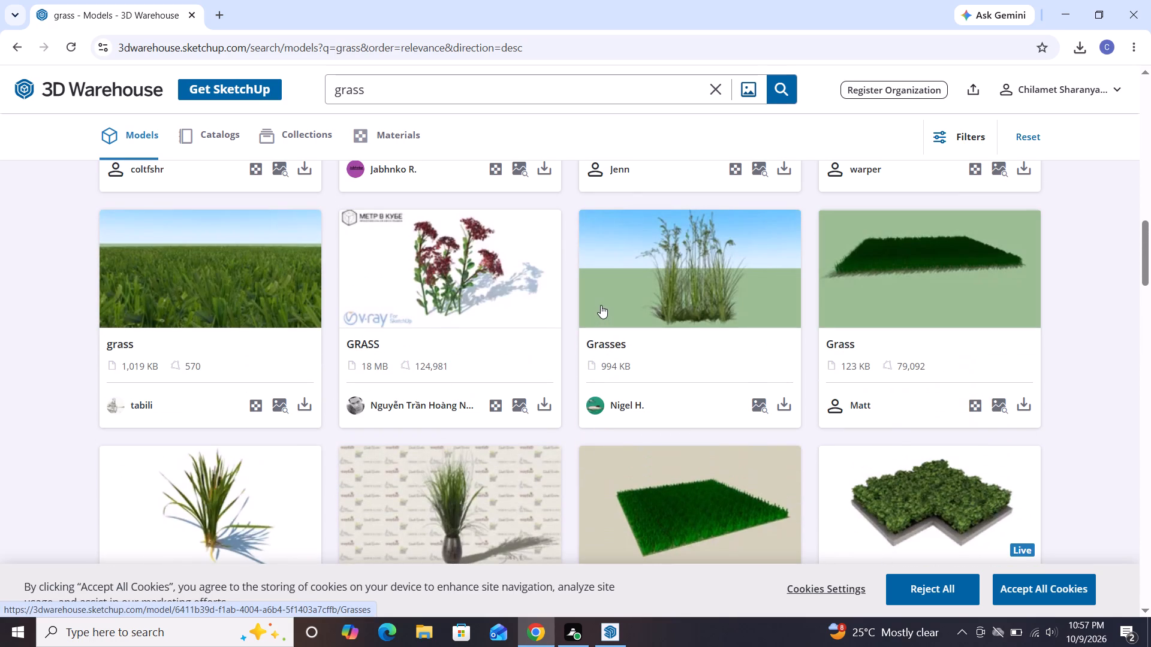
scroll(601, 305, up, 10)
scroll(652, 292, up, 4)
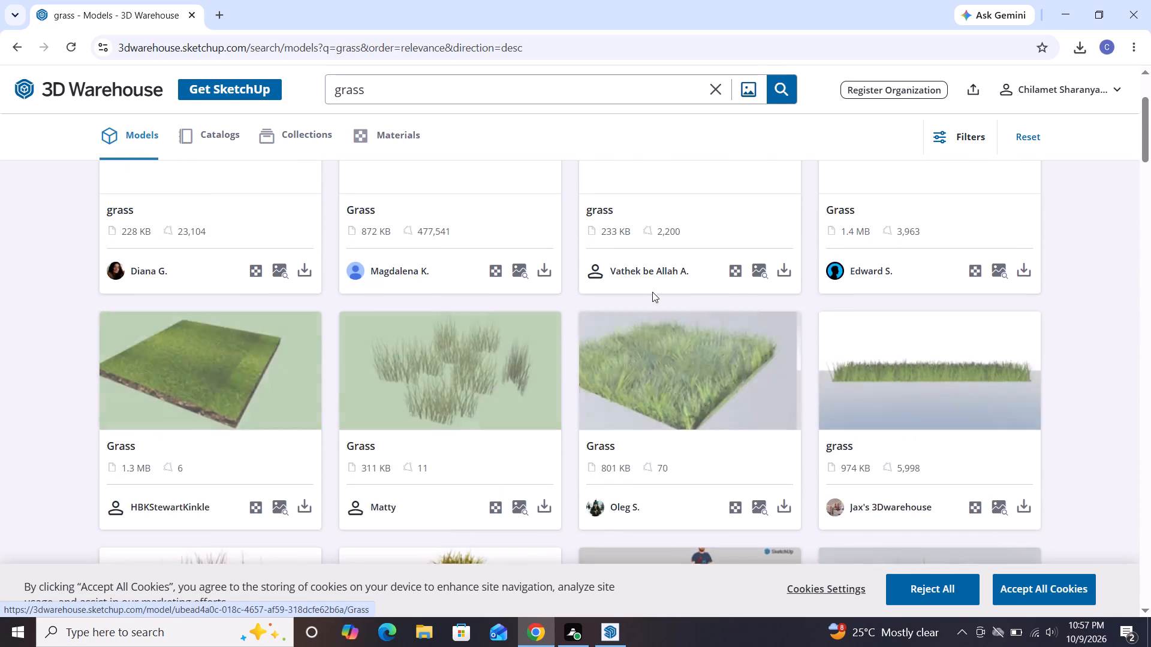
scroll(652, 292, up, 8)
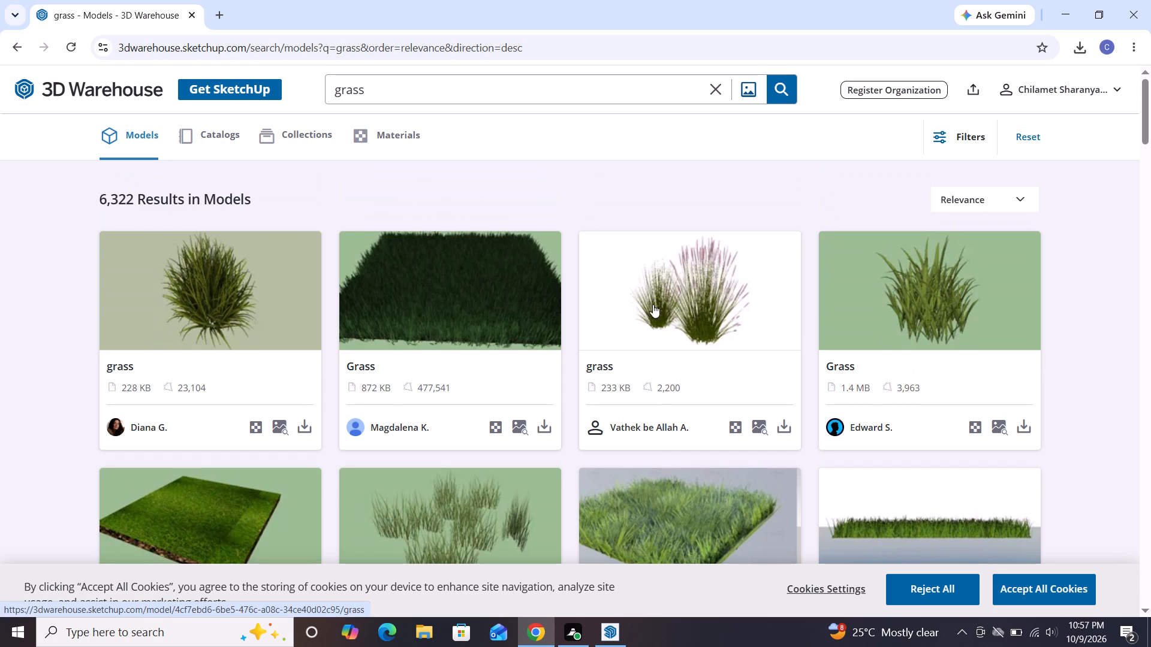
Download the 974 KB grass strip model by Jax's 3Dwarehouse as a SketchUp file.
scroll(672, 337, down, 6)
scroll(710, 355, up, 2)
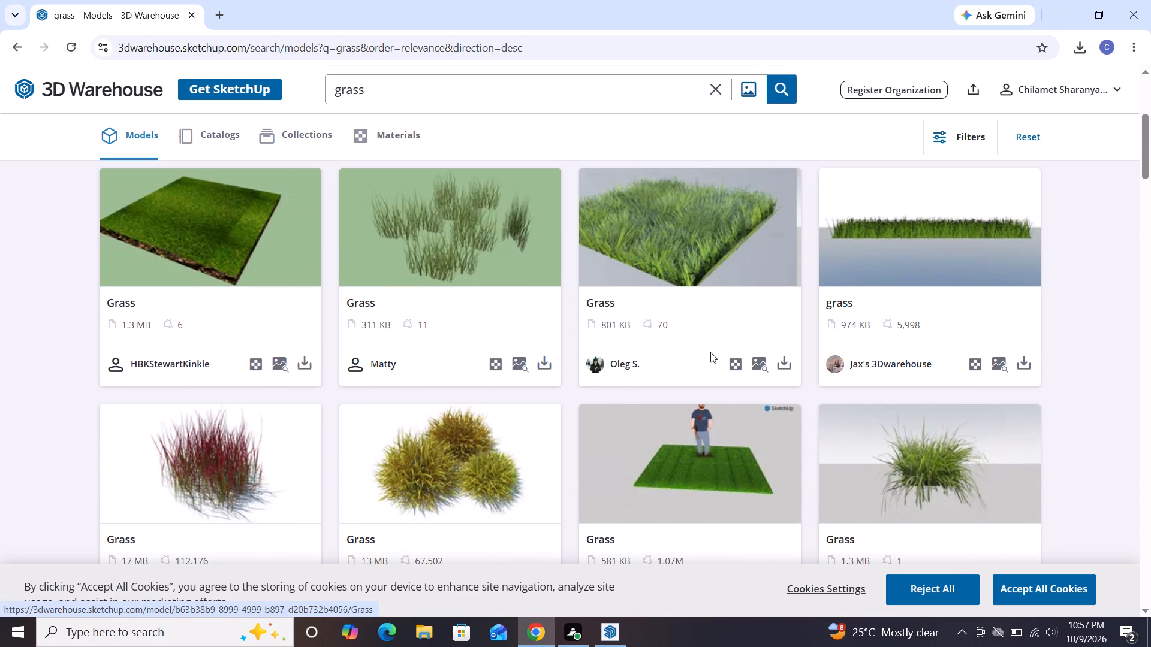
click(1020, 364)
click(963, 394)
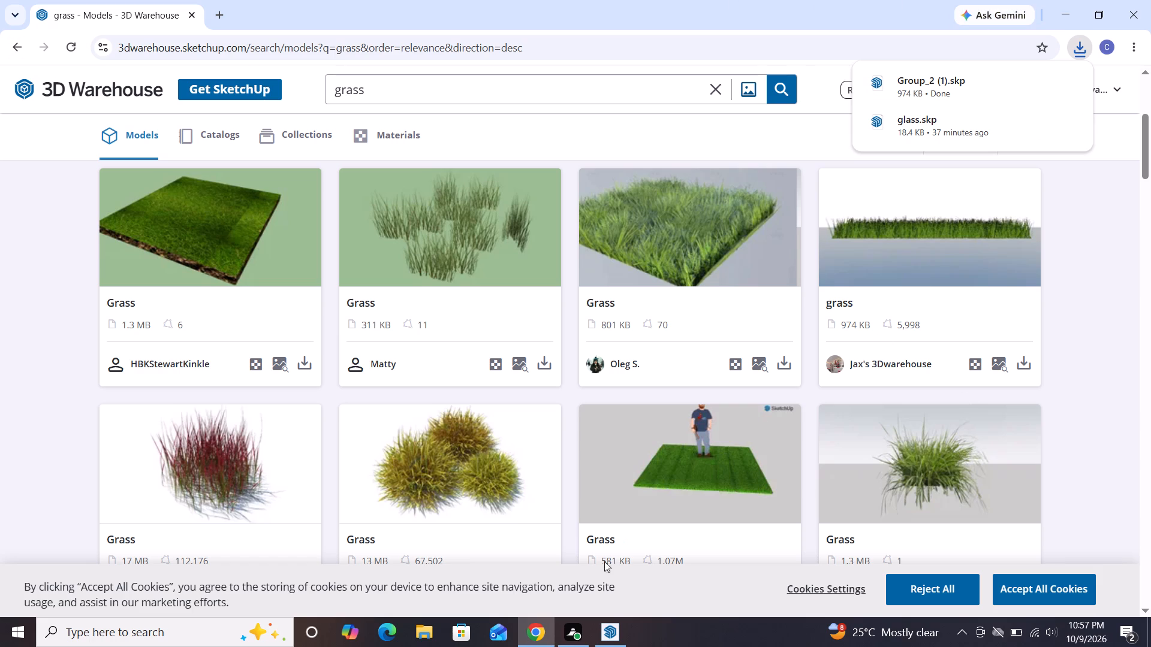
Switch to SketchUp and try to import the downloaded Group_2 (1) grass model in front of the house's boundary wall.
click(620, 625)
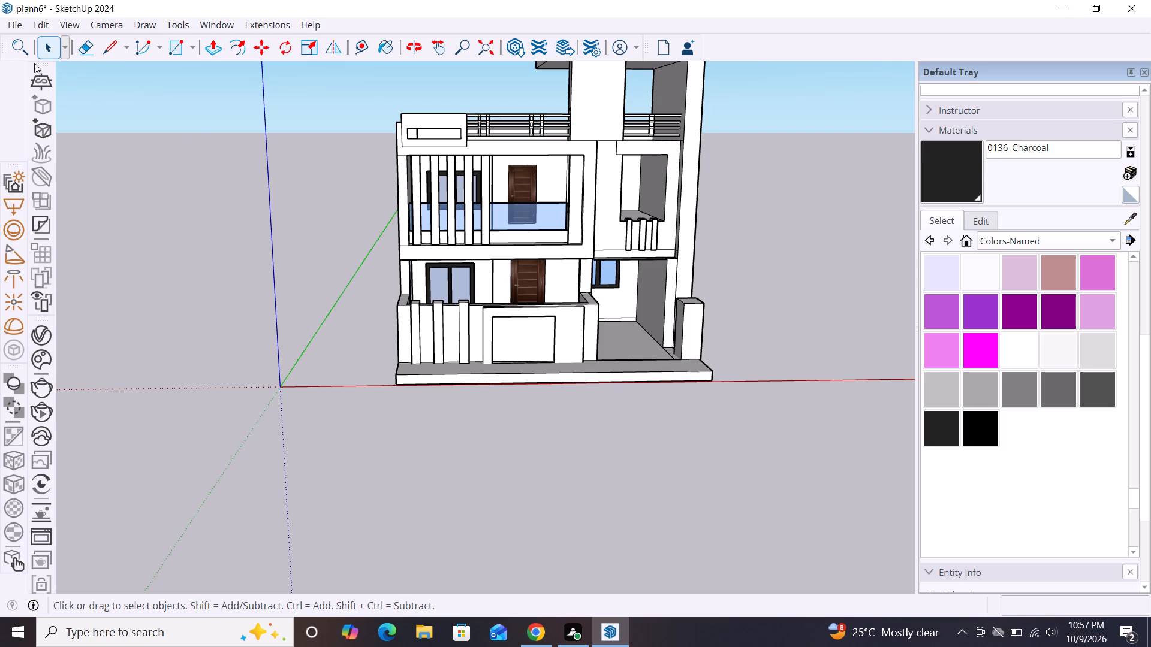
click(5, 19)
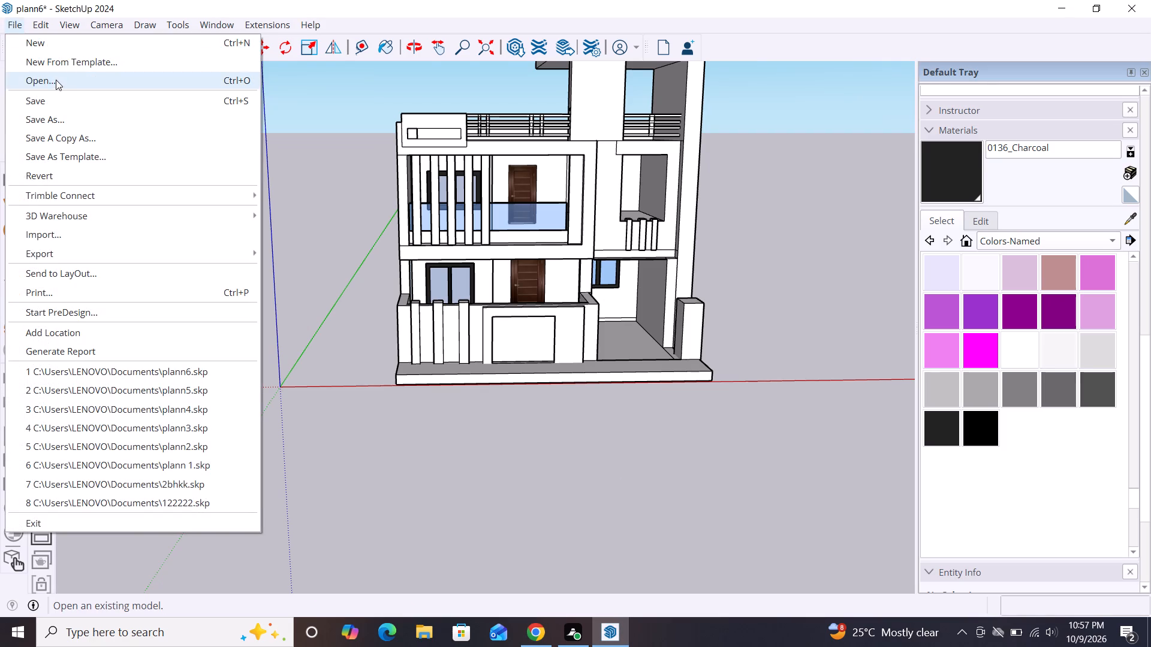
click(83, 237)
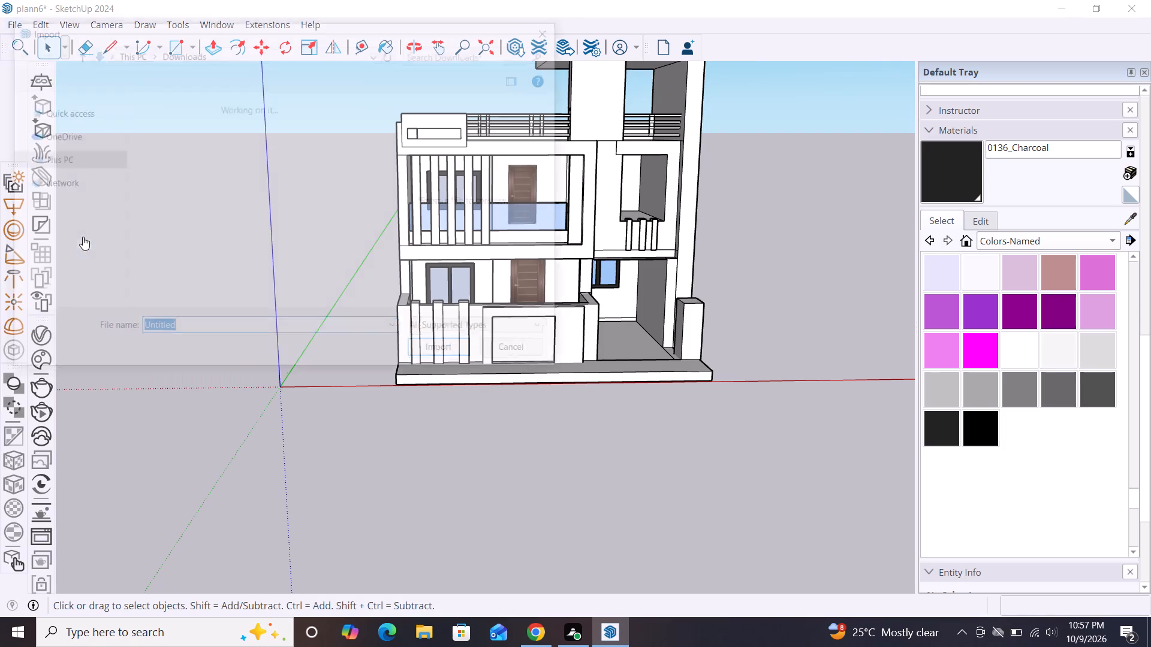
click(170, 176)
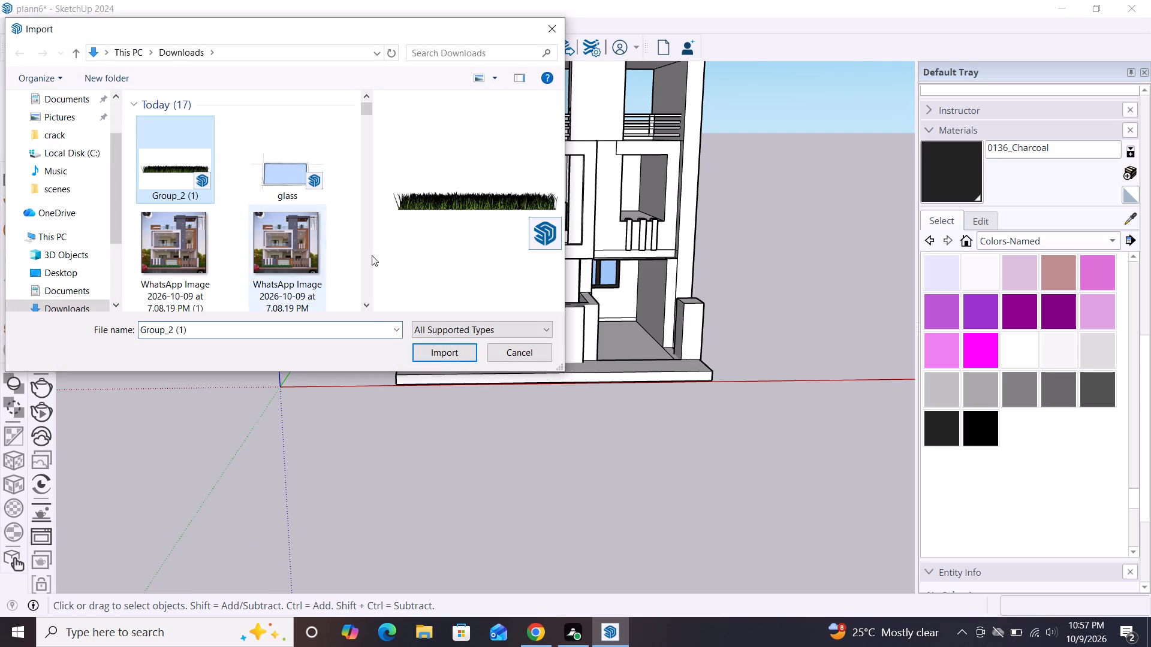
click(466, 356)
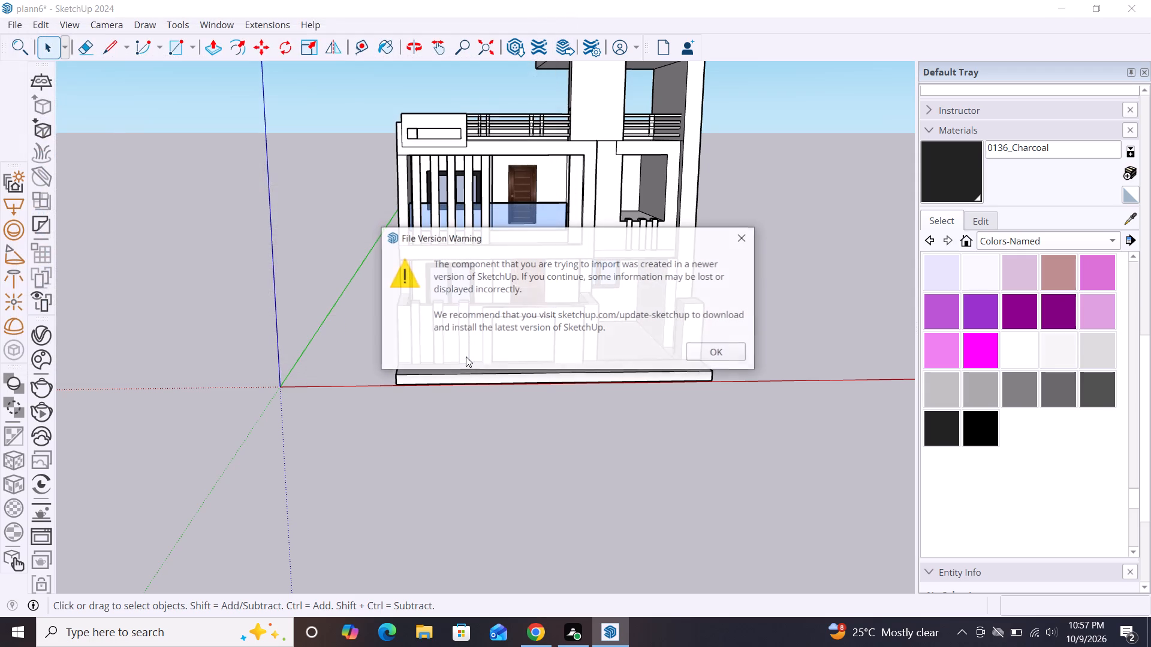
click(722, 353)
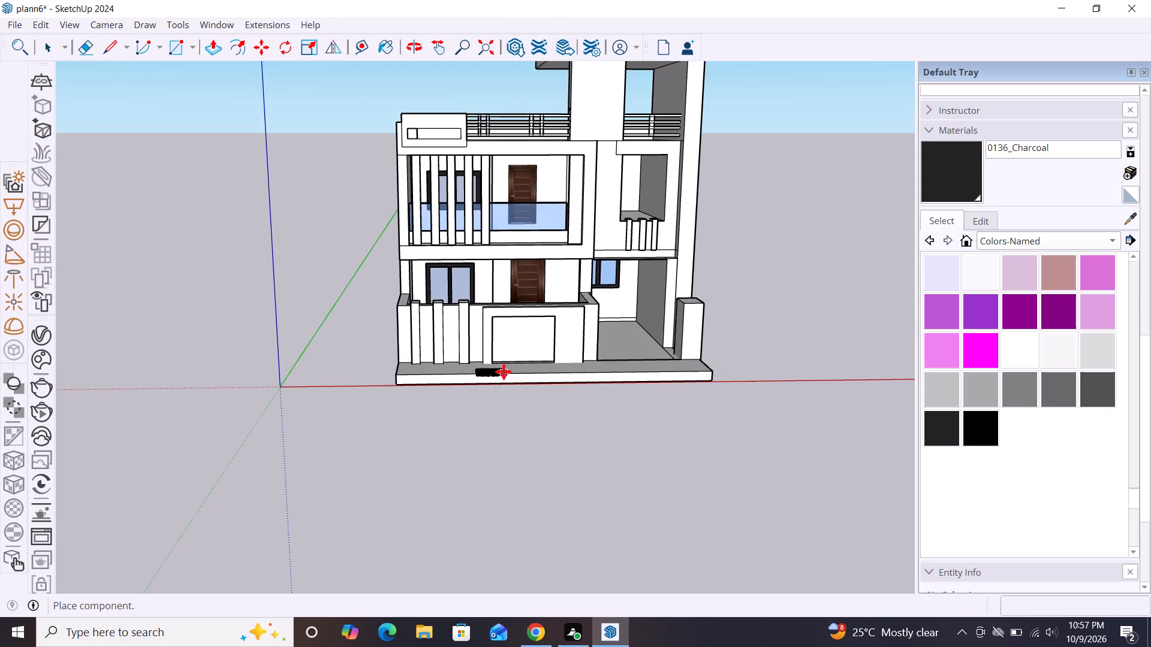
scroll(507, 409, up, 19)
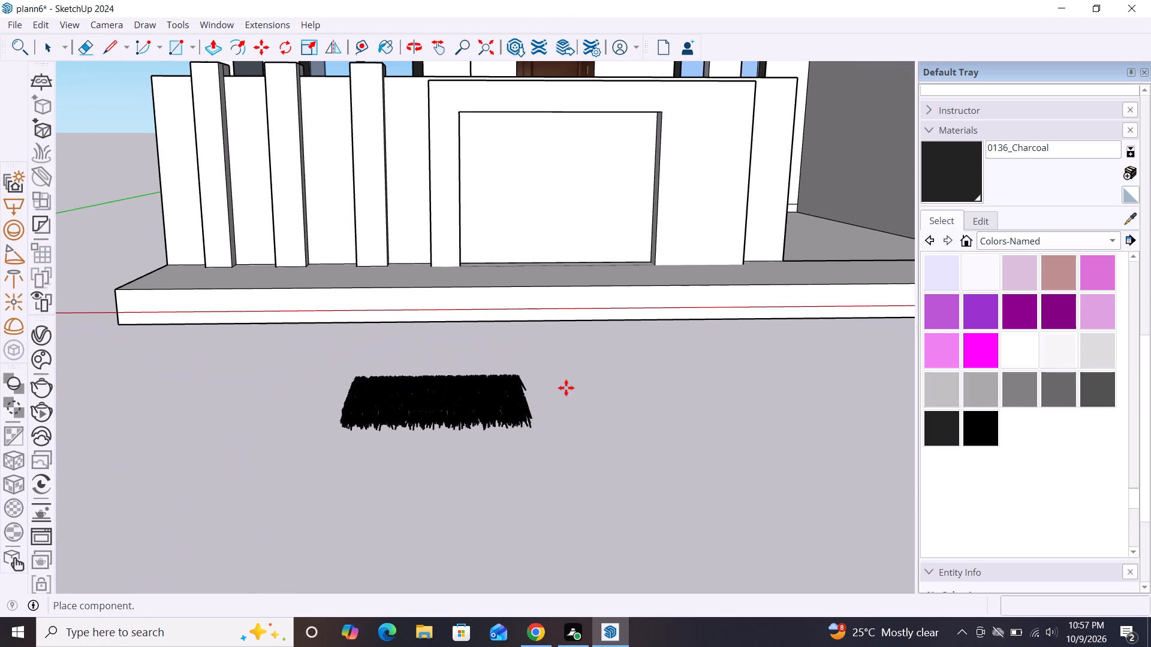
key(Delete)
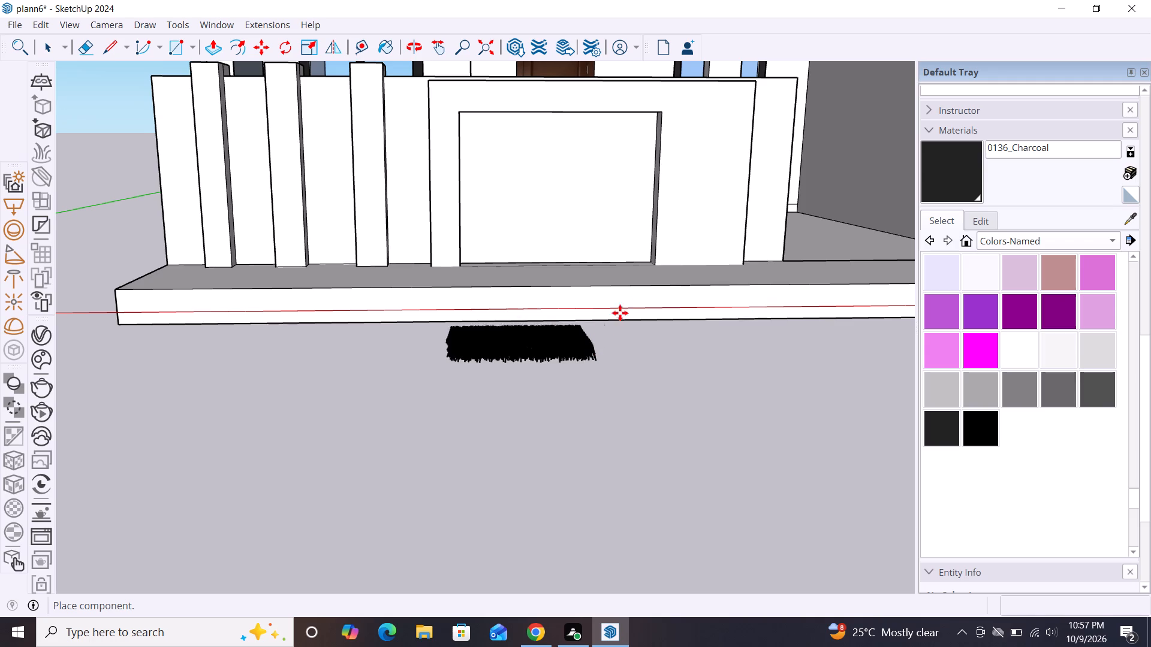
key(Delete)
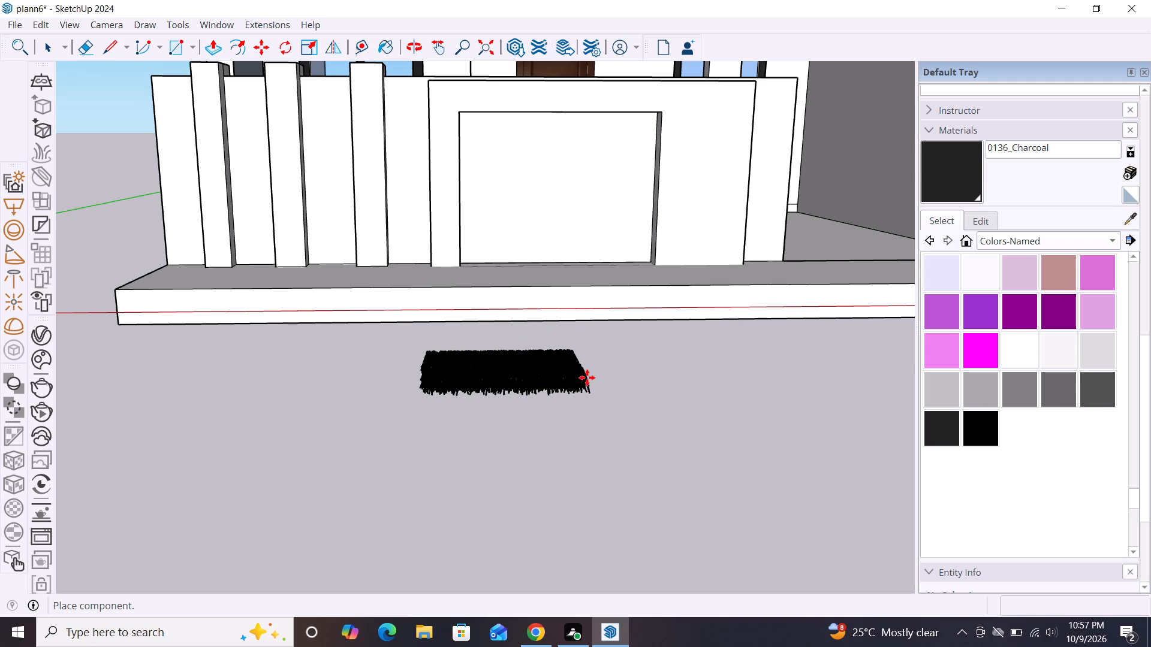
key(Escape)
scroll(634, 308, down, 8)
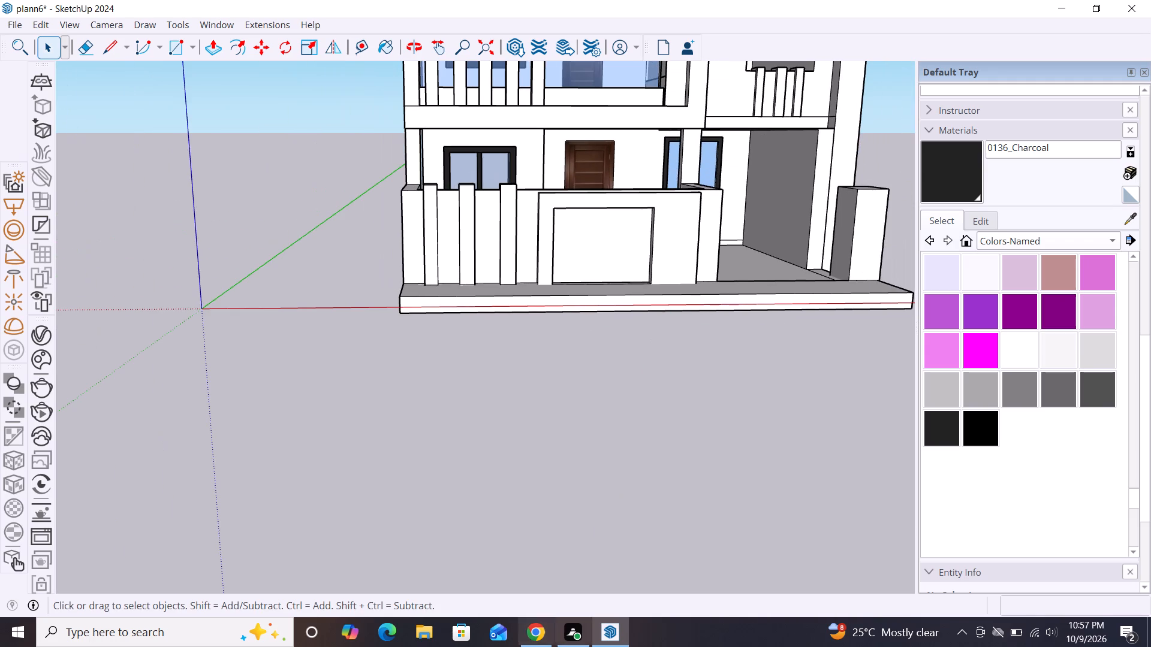
Return to 3D Warehouse in Chrome and look through the rest of the loaded grass results for another lawn model.
click(531, 628)
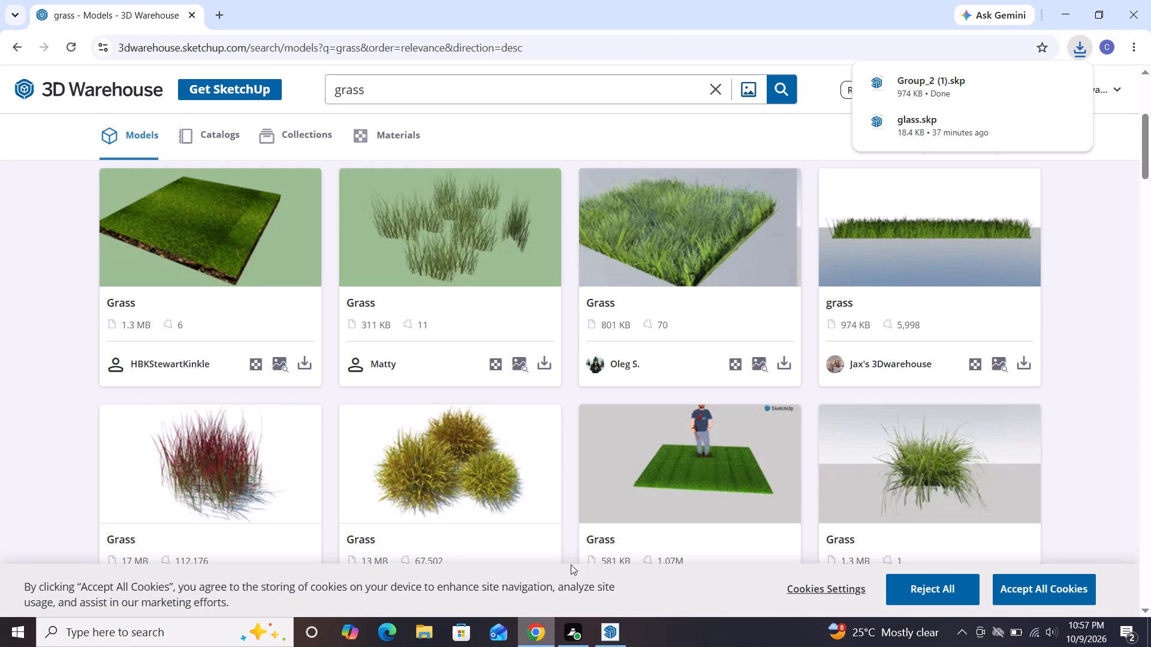
scroll(601, 358, down, 4)
scroll(682, 353, down, 5)
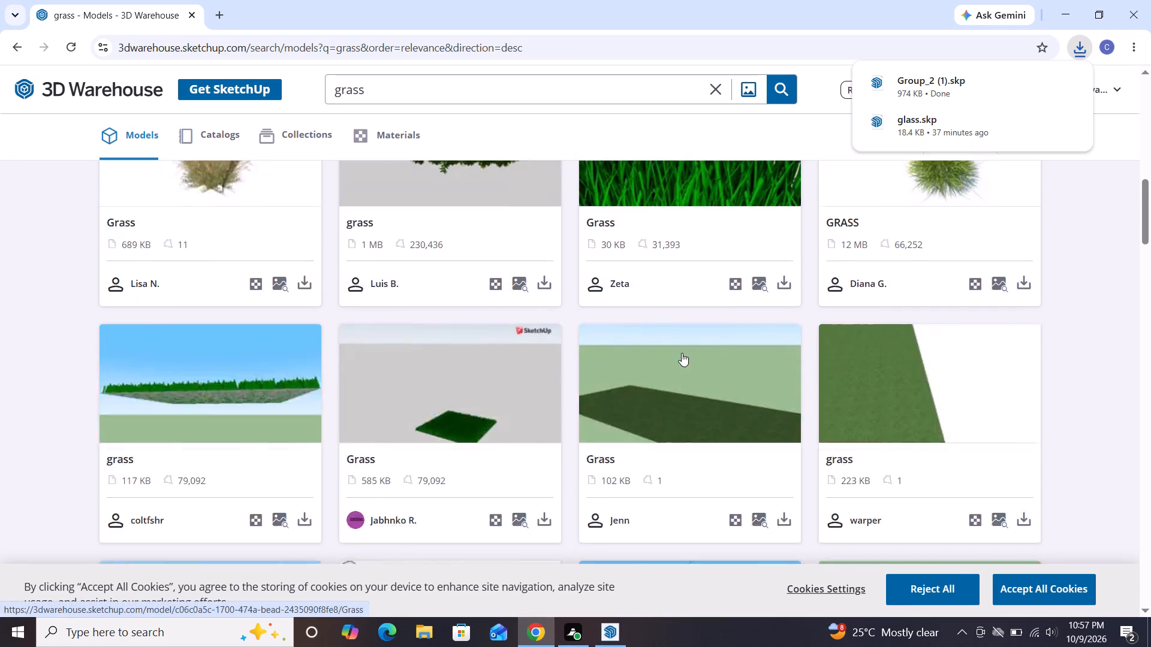
scroll(682, 353, down, 10)
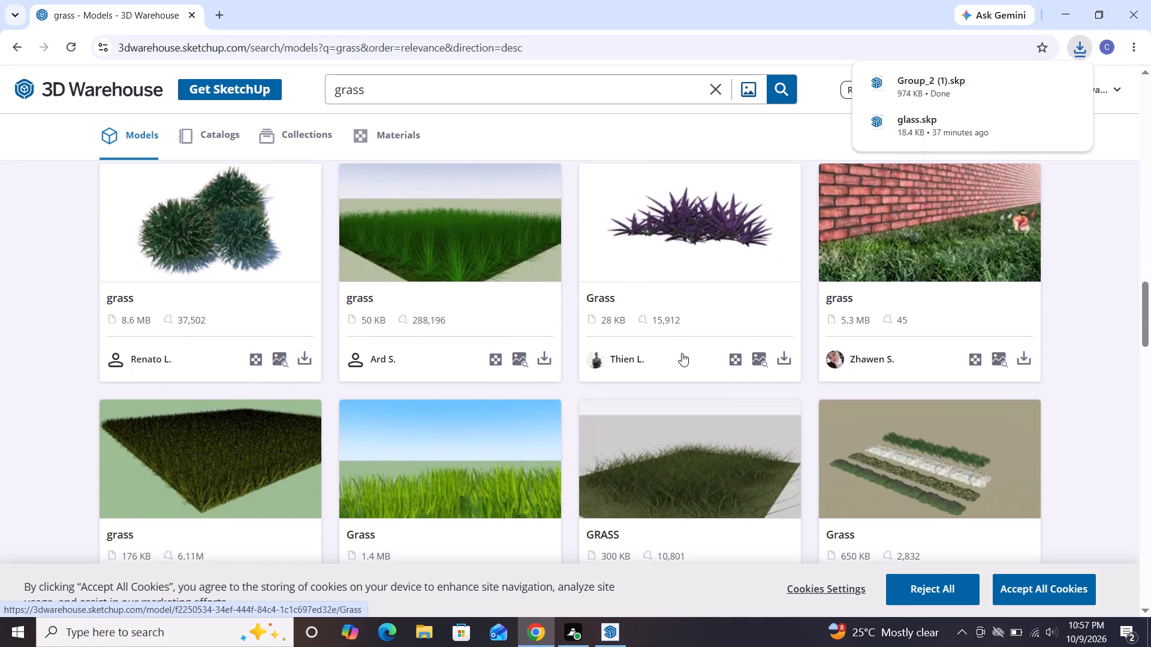
scroll(682, 353, down, 8)
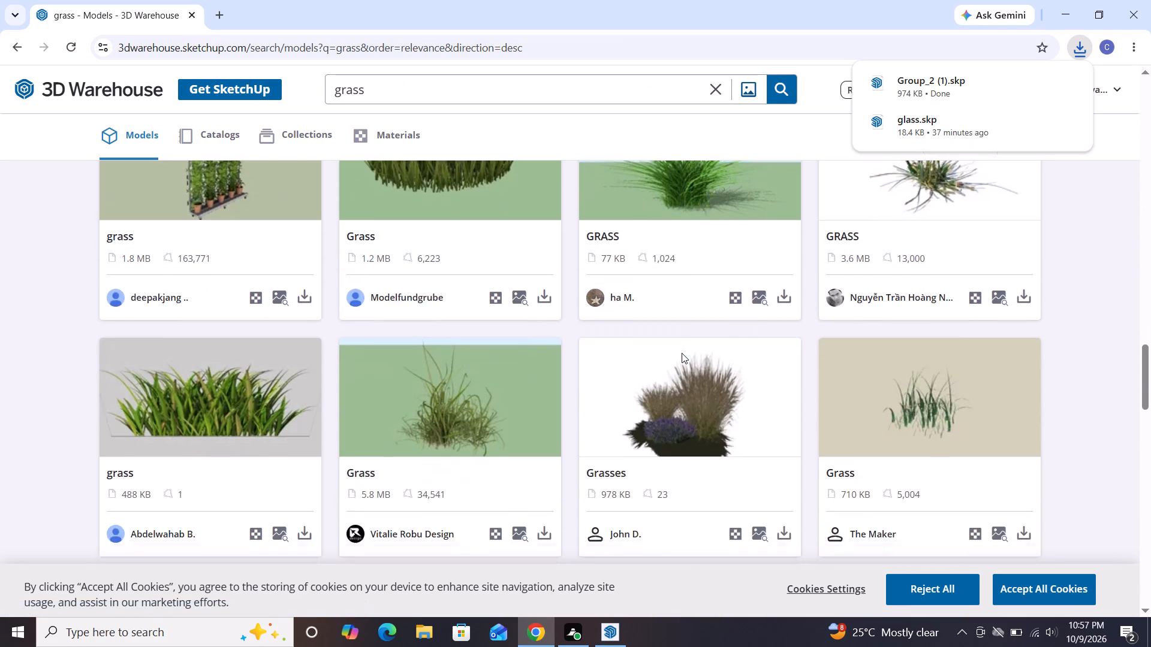
scroll(682, 353, down, 8)
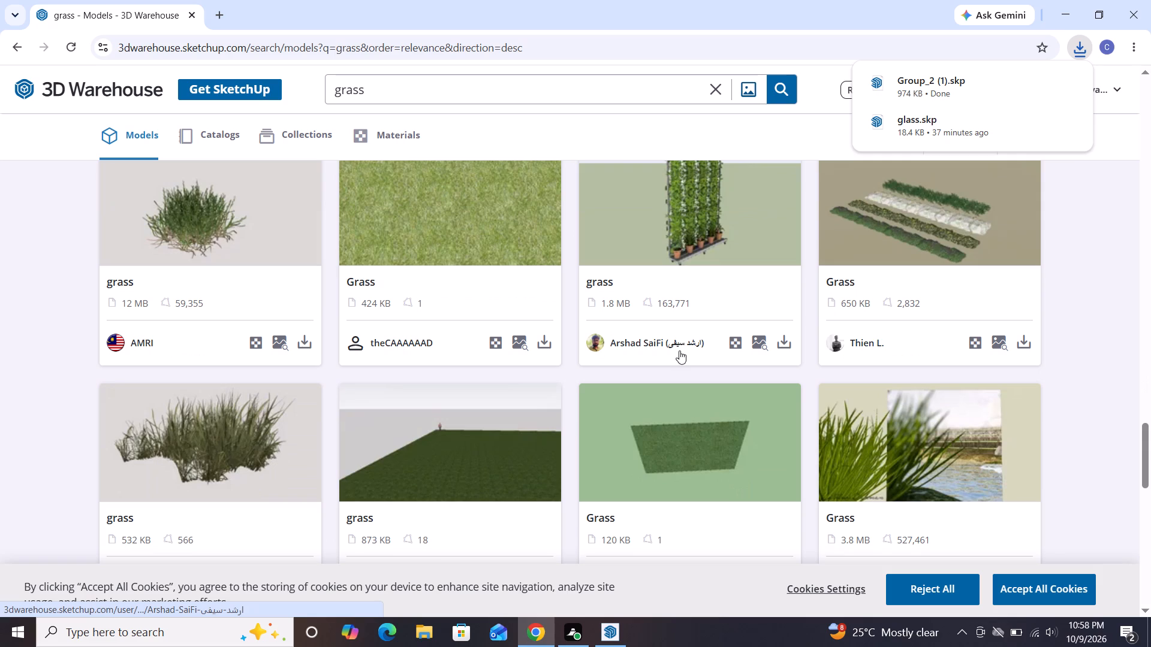
scroll(698, 325, down, 7)
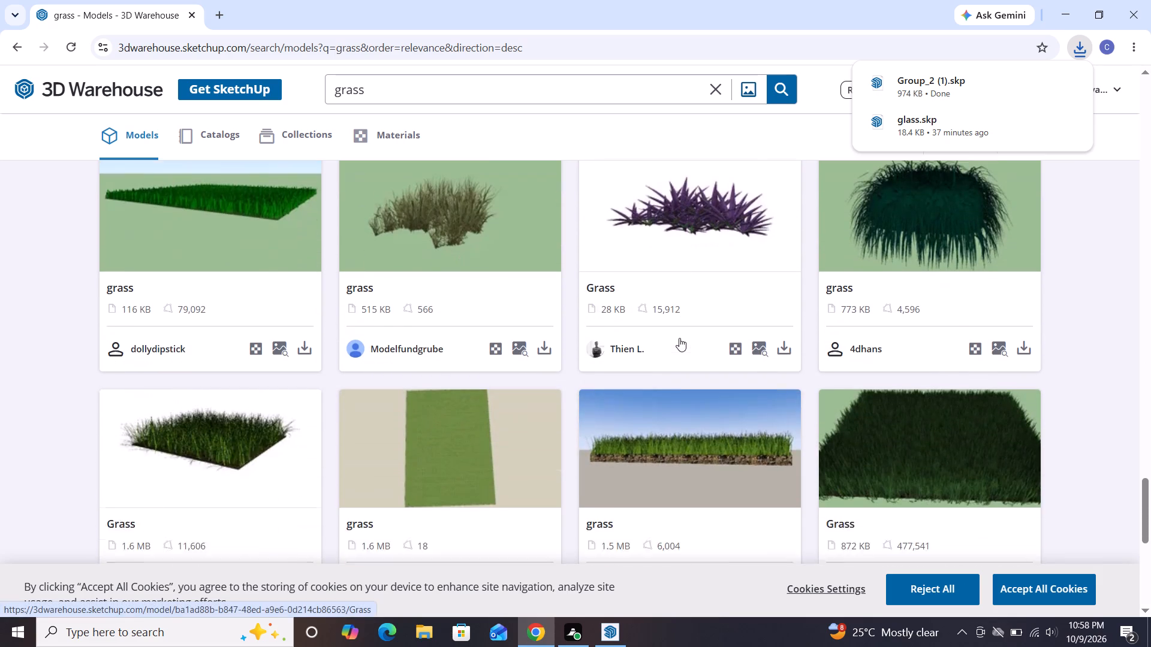
scroll(759, 385, up, 2)
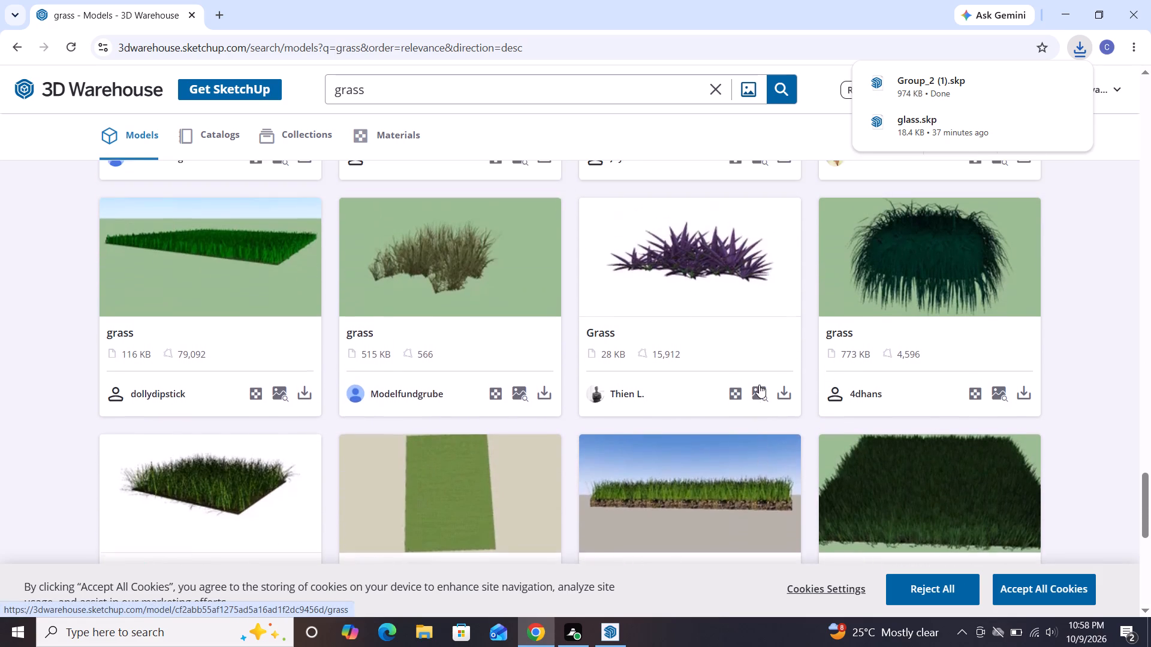
scroll(650, 338, down, 1)
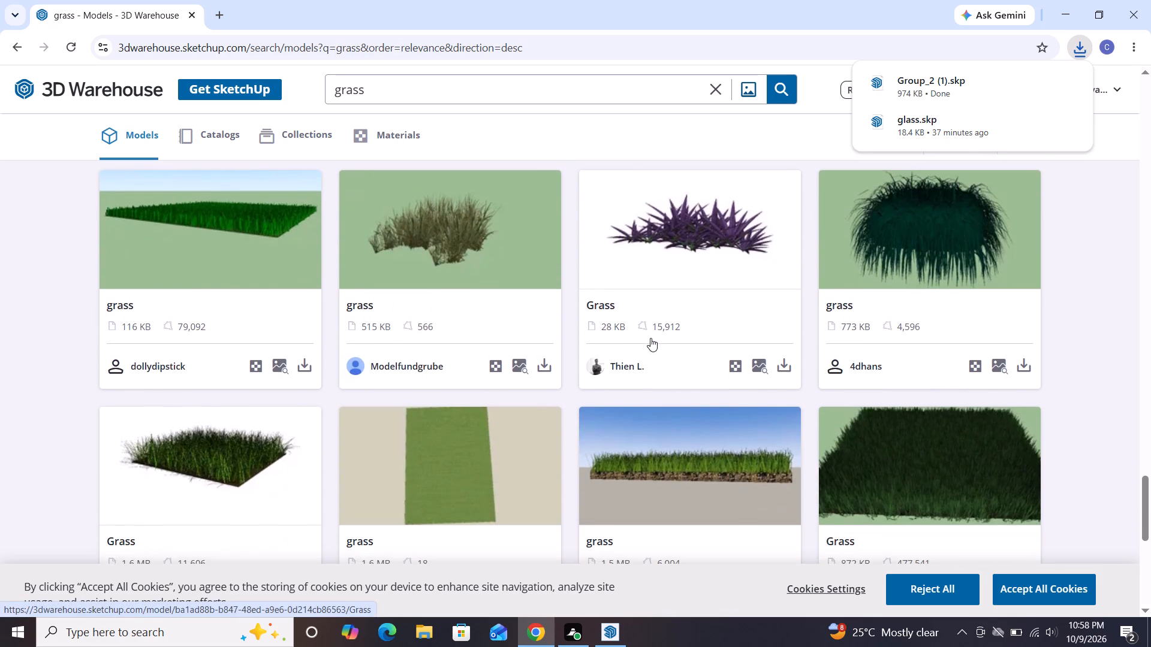
scroll(650, 338, down, 6)
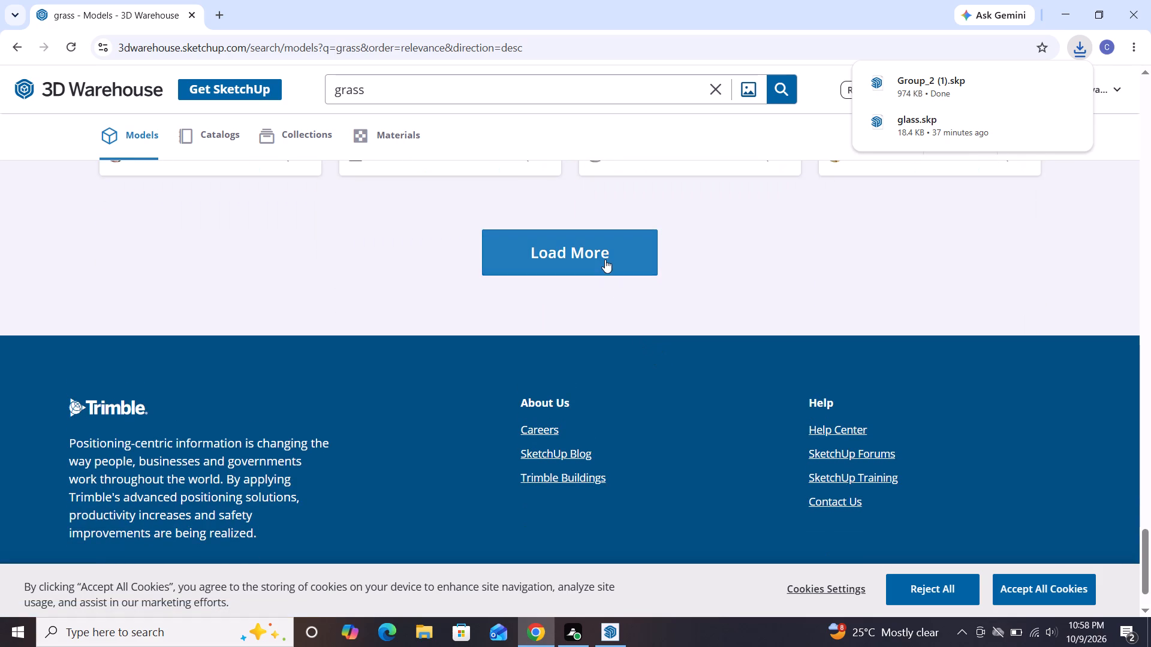
Load more grass results and look through the added models for a suitable lawn strip.
click(605, 259)
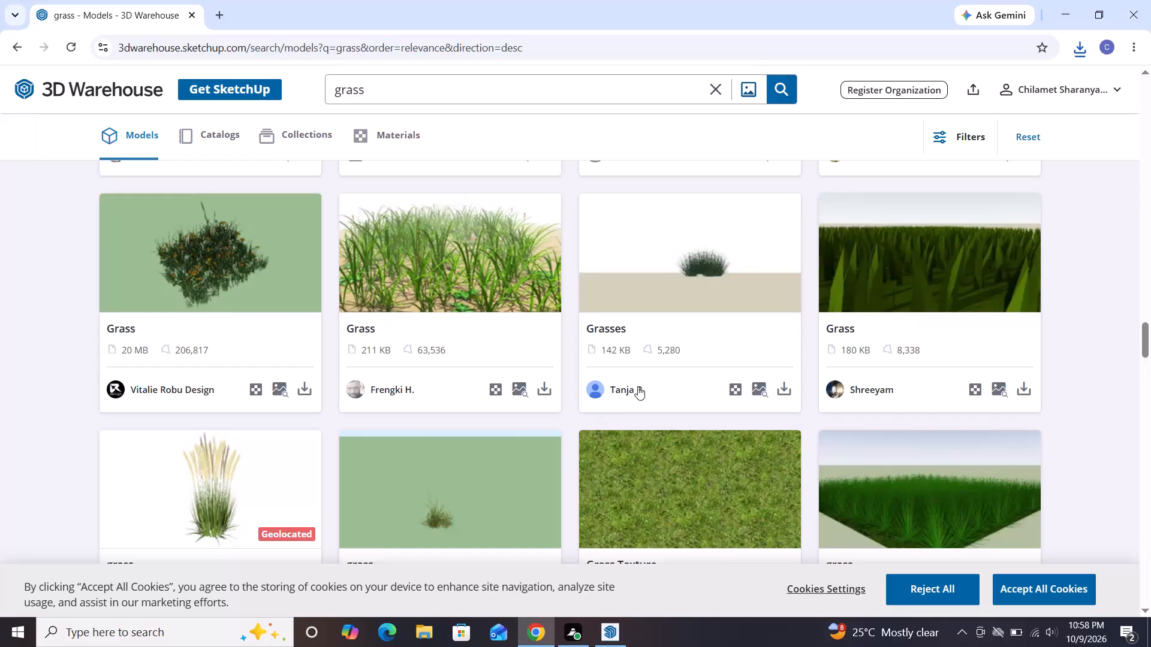
scroll(697, 379, down, 2)
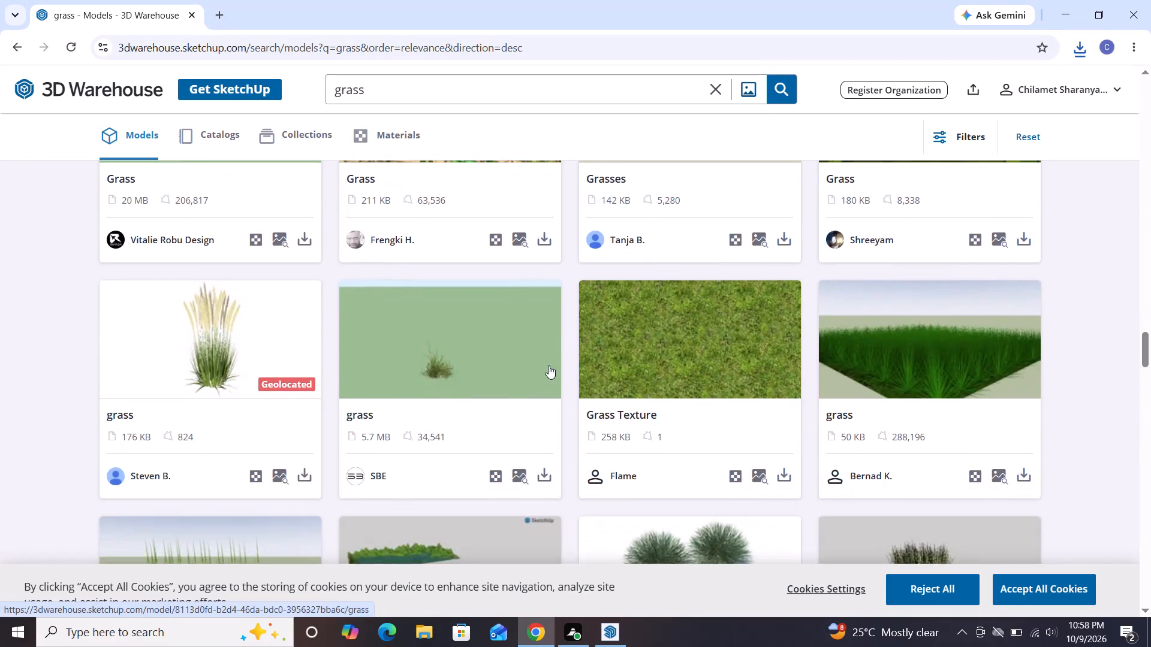
scroll(549, 365, up, 8)
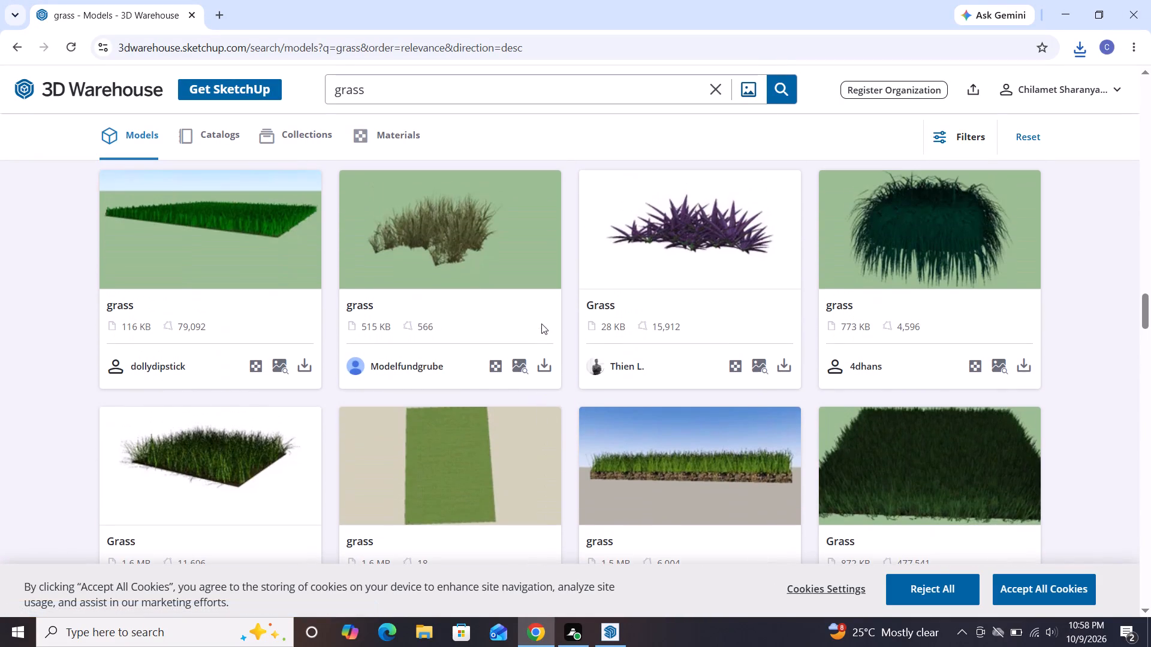
scroll(624, 287, down, 1)
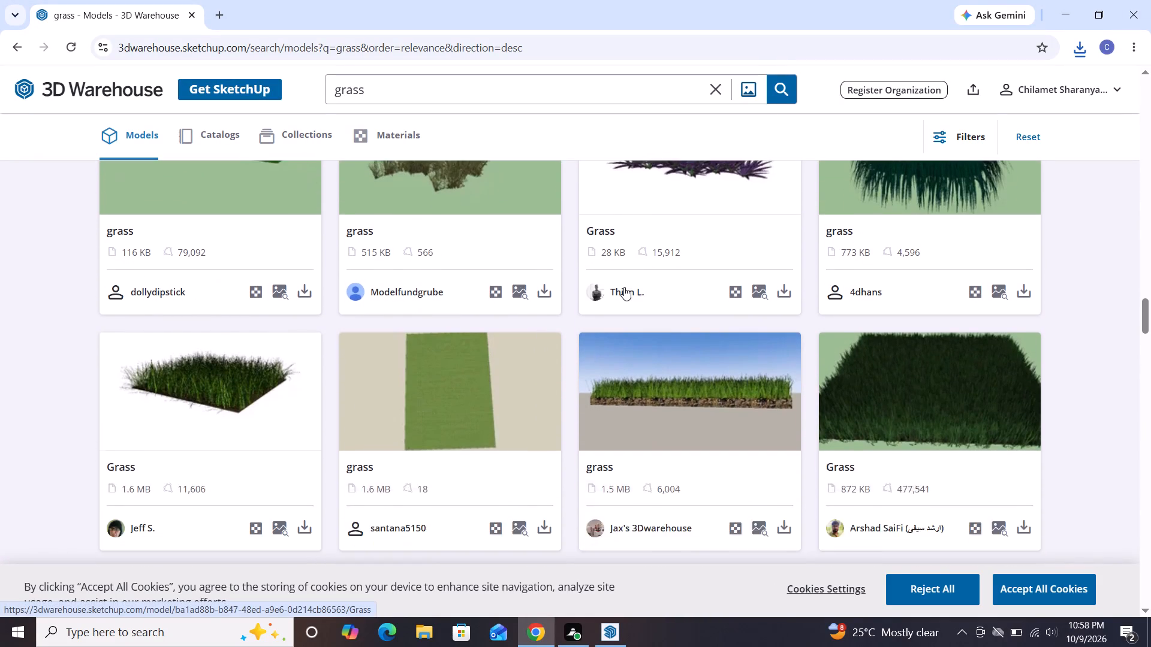
scroll(624, 287, down, 8)
scroll(853, 422, down, 4)
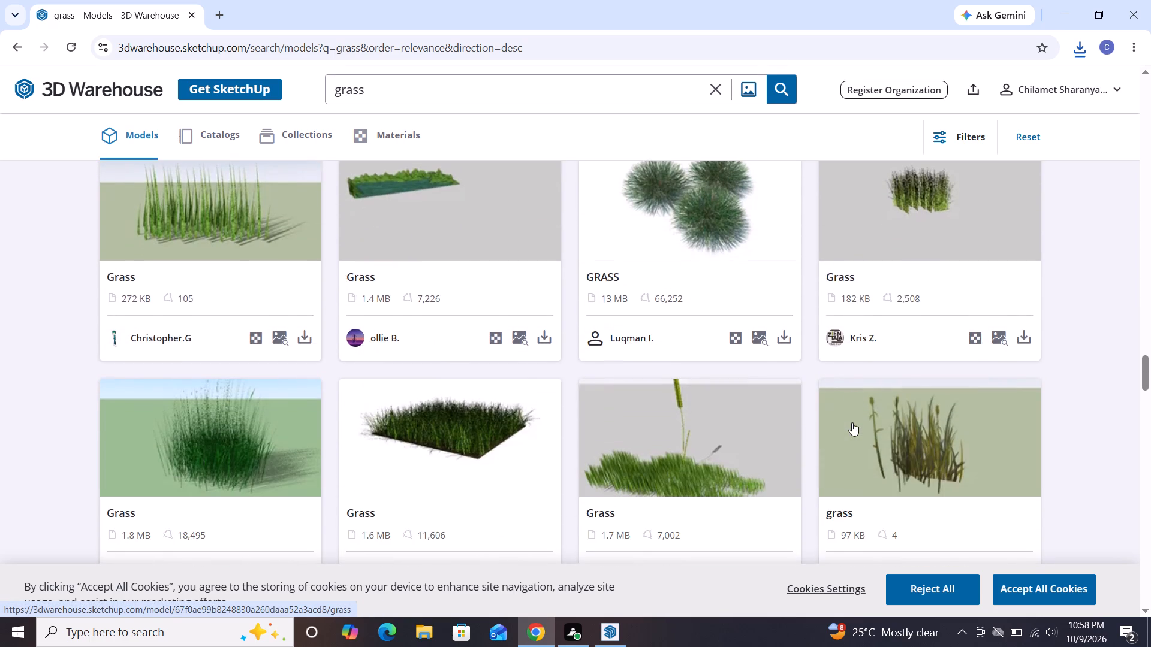
scroll(852, 422, down, 4)
scroll(685, 366, down, 5)
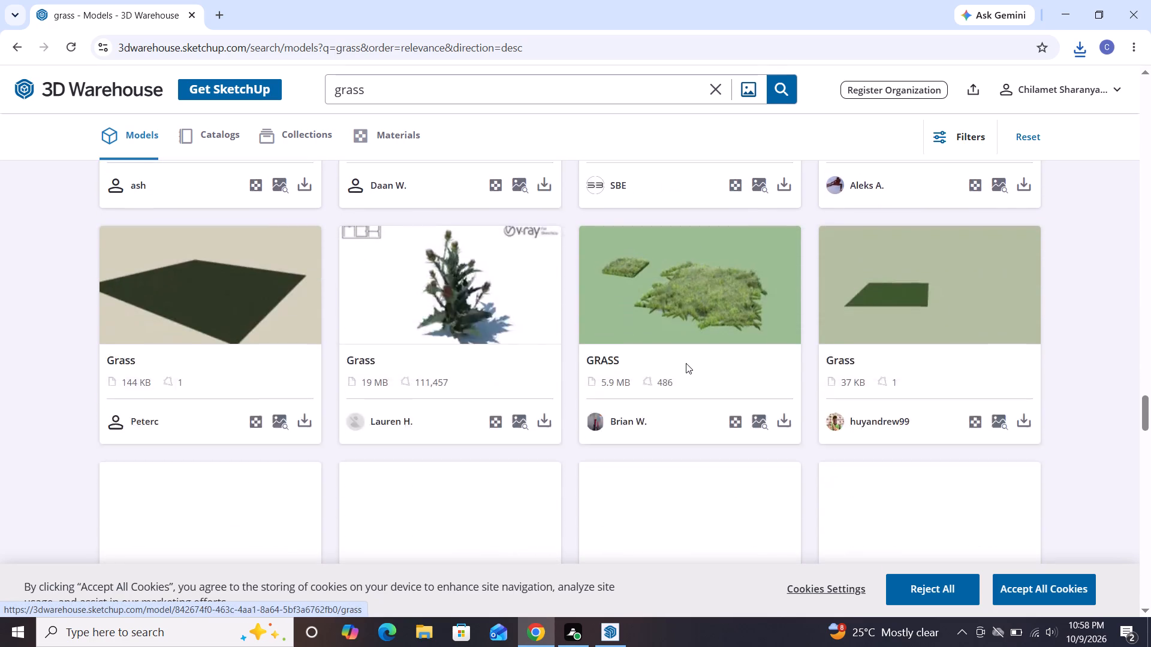
scroll(686, 363, down, 7)
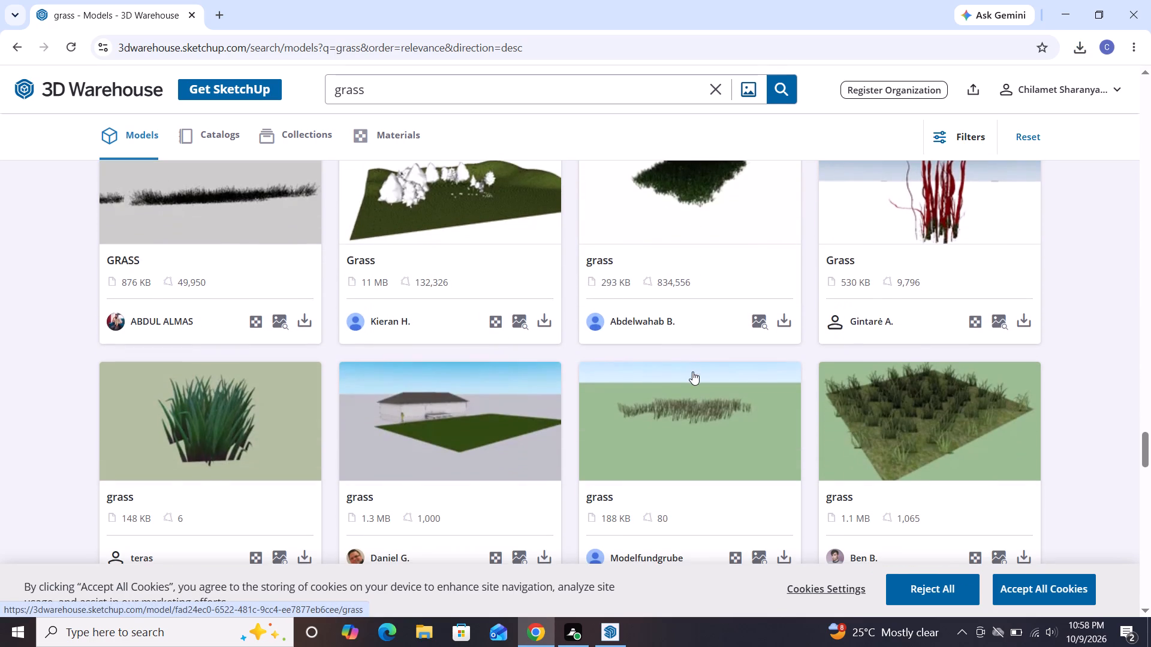
scroll(725, 370, down, 6)
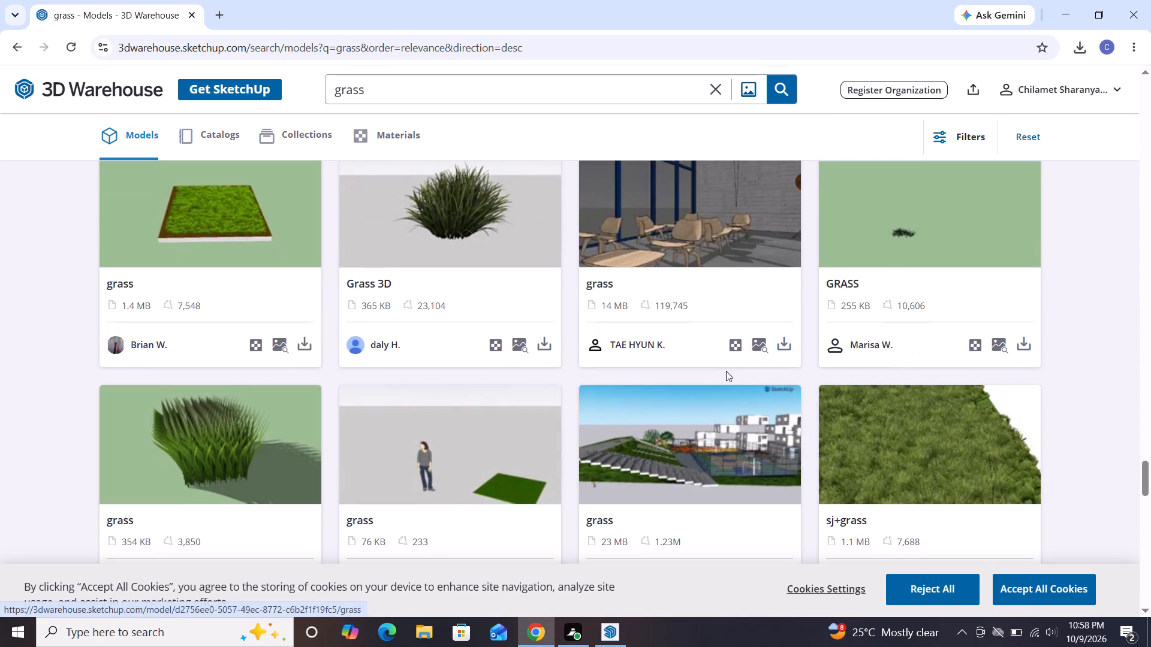
scroll(726, 371, up, 6)
scroll(726, 371, up, 18)
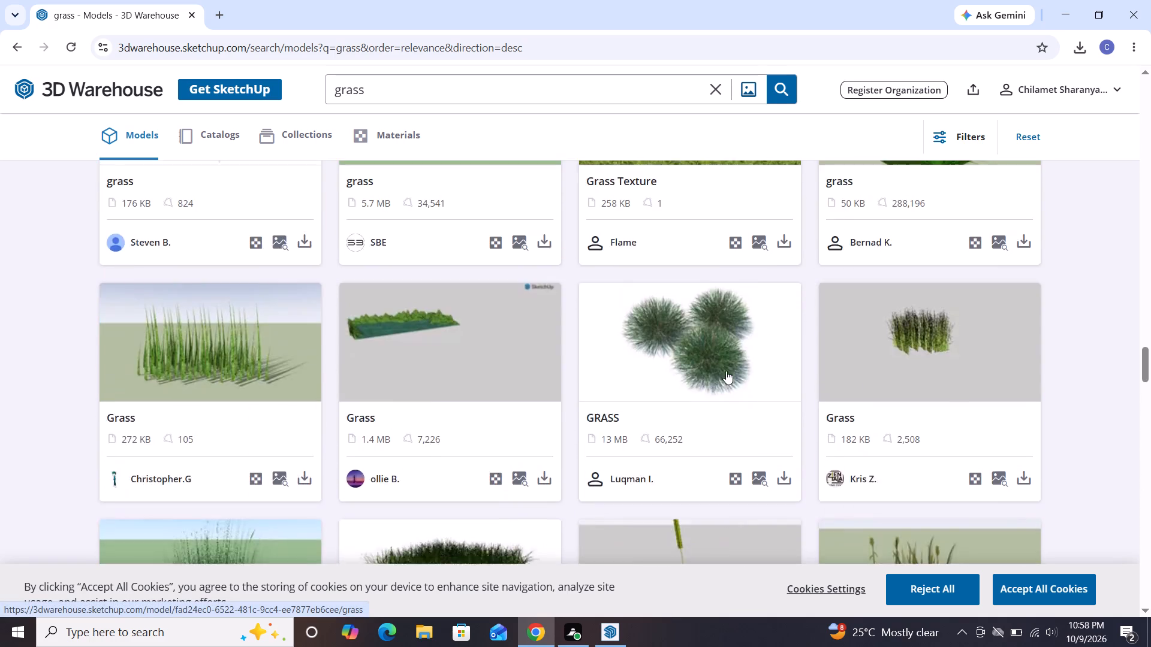
Download the 1.5 MB grass strip model by Jax's 3Dwarehouse as a SketchUp file.
scroll(726, 371, up, 12)
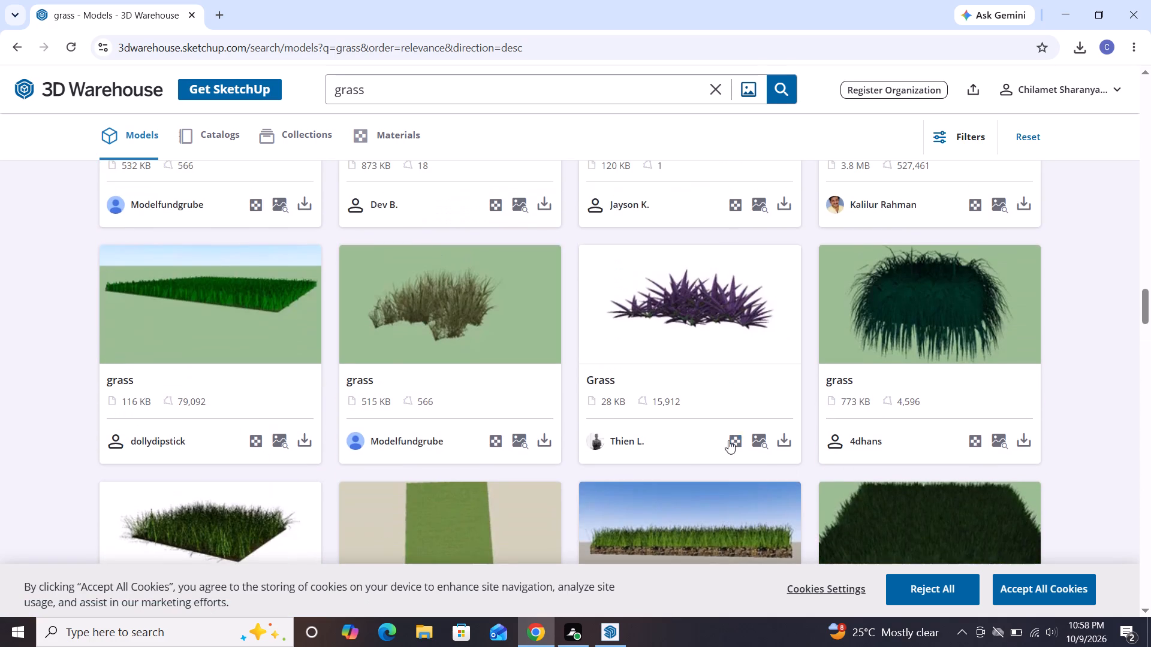
scroll(731, 434, down, 2)
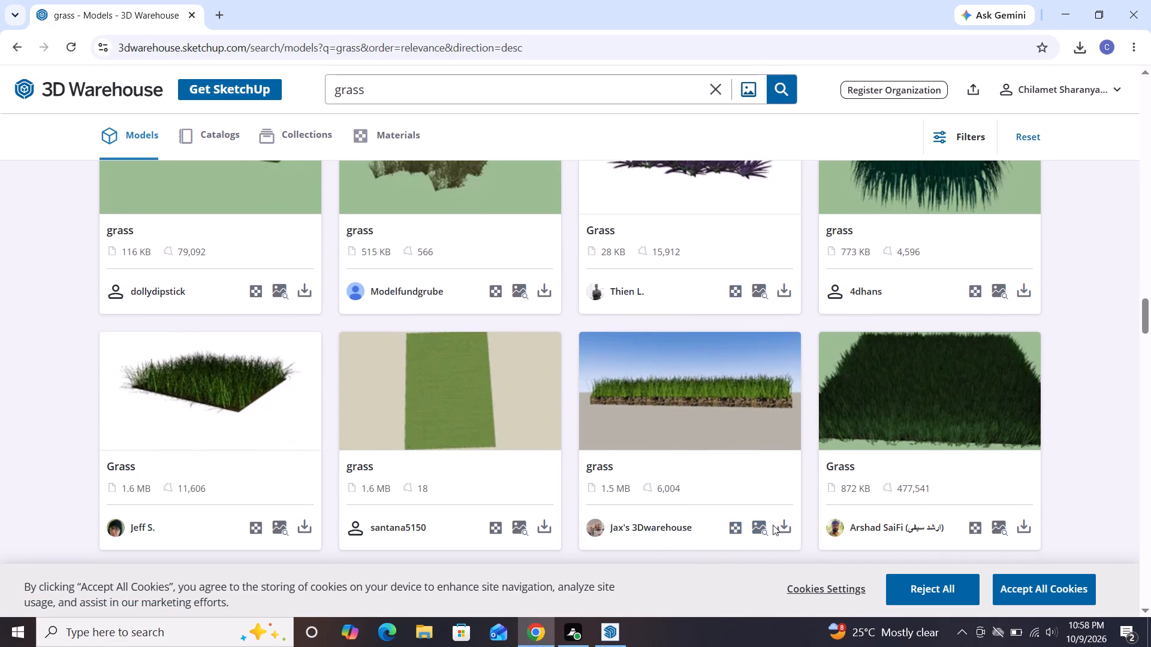
click(783, 524)
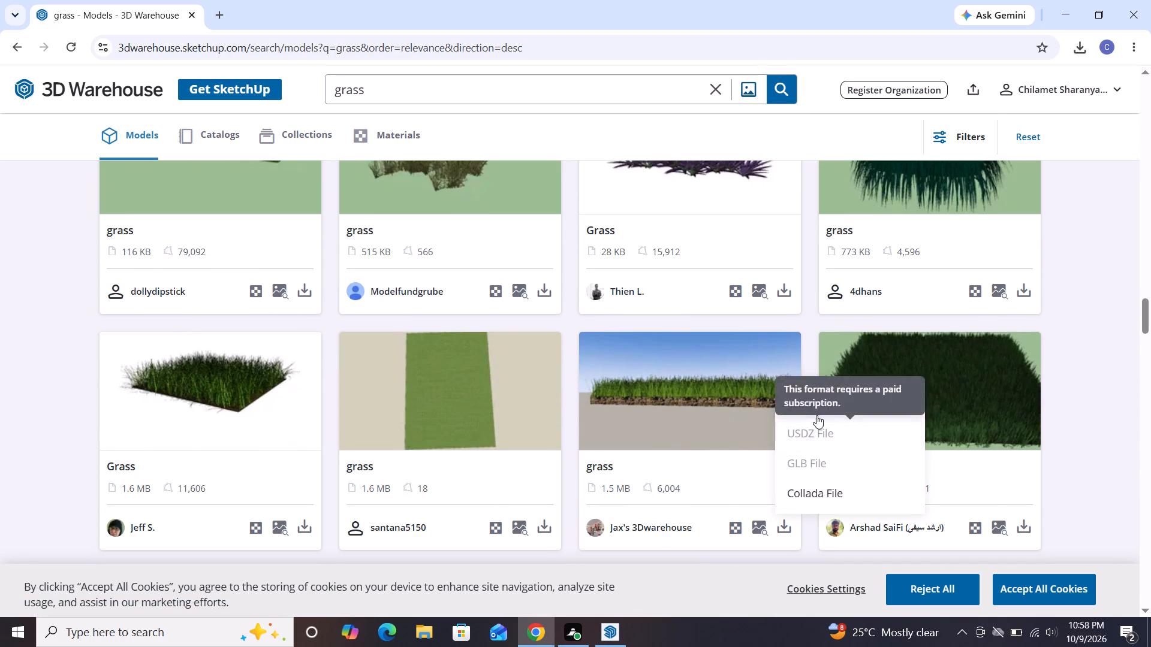
click(820, 409)
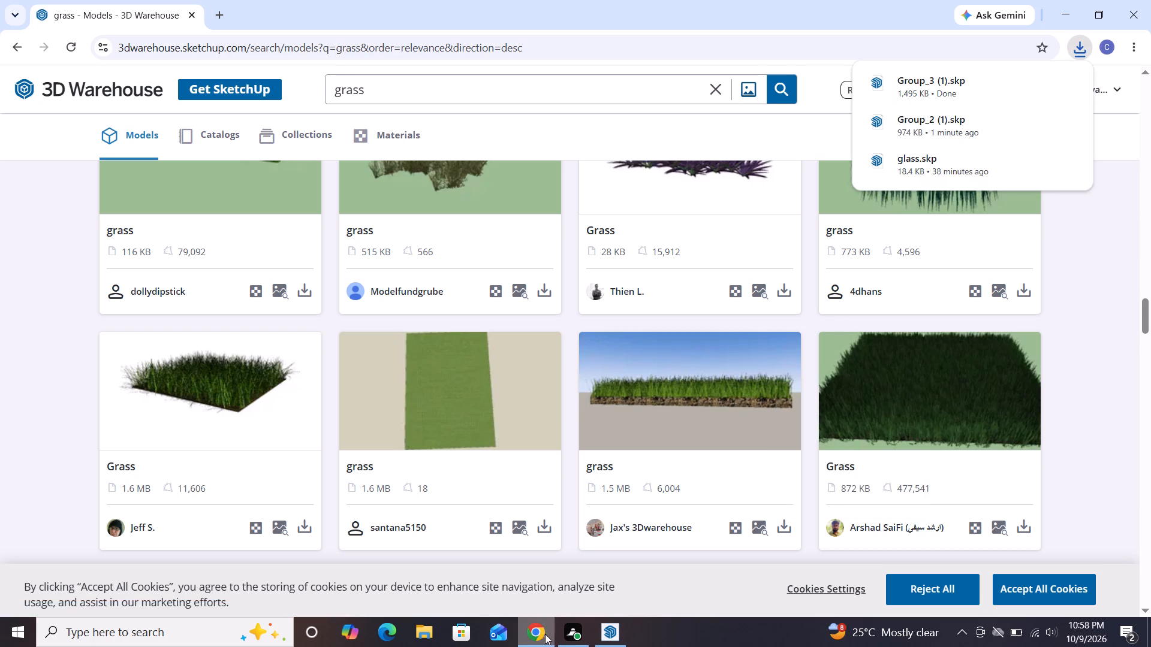
Switch to SketchUp, import the downloaded Group_3 (1) grass model and place it on the plinth in front of the striped boundary wall.
click(607, 639)
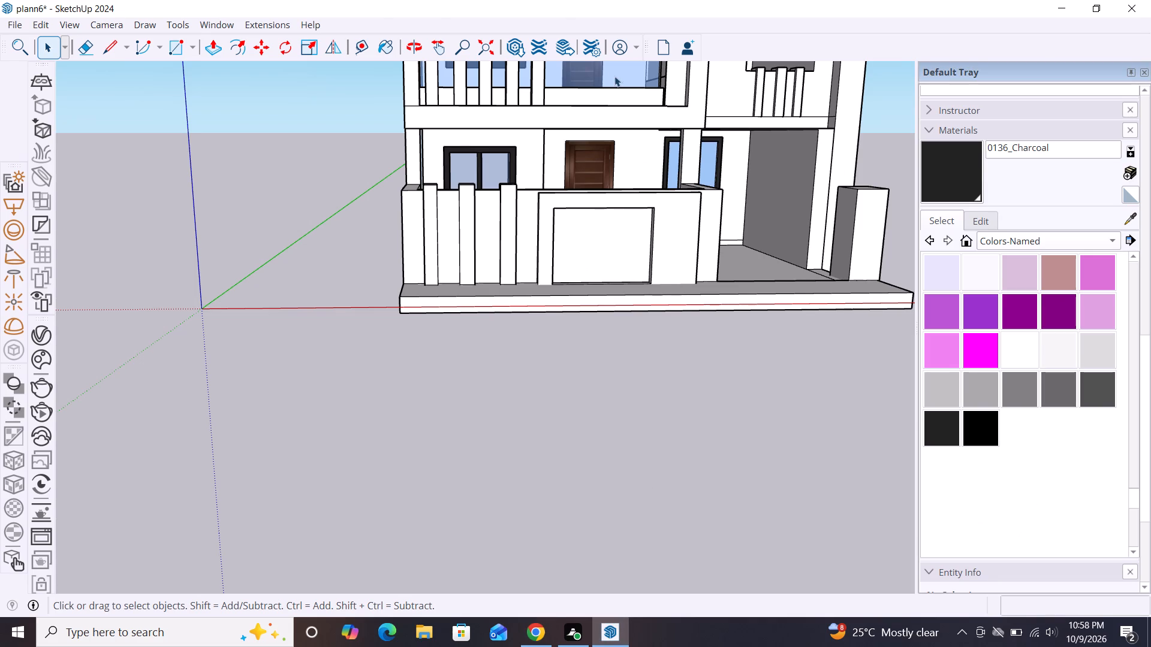
click(20, 26)
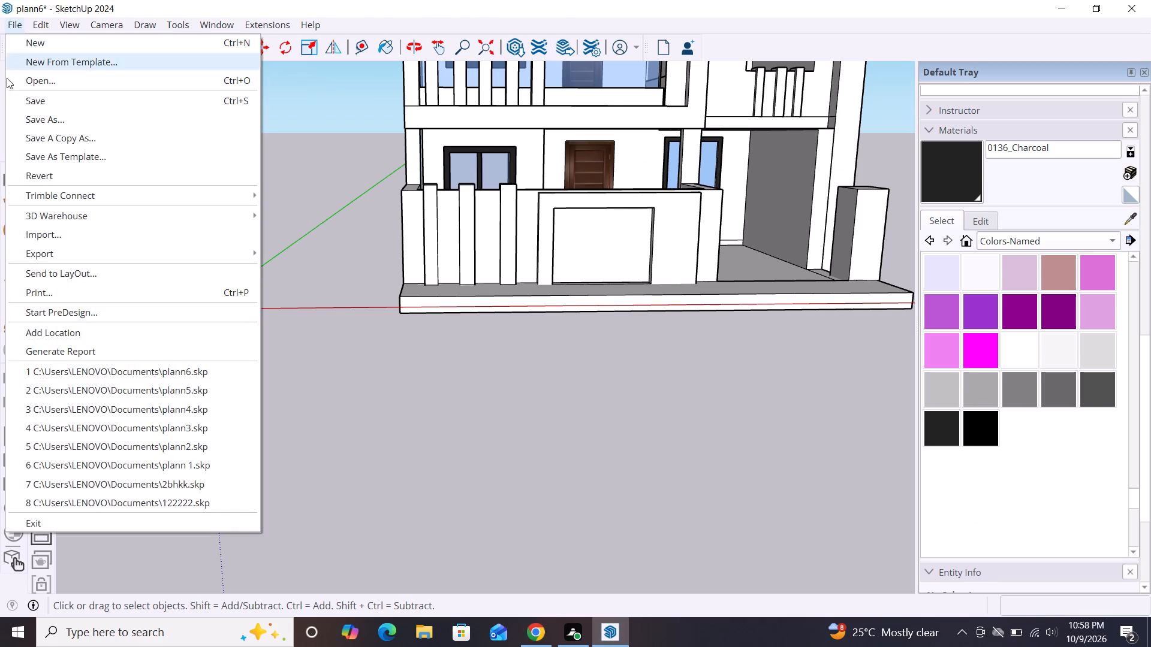
click(65, 232)
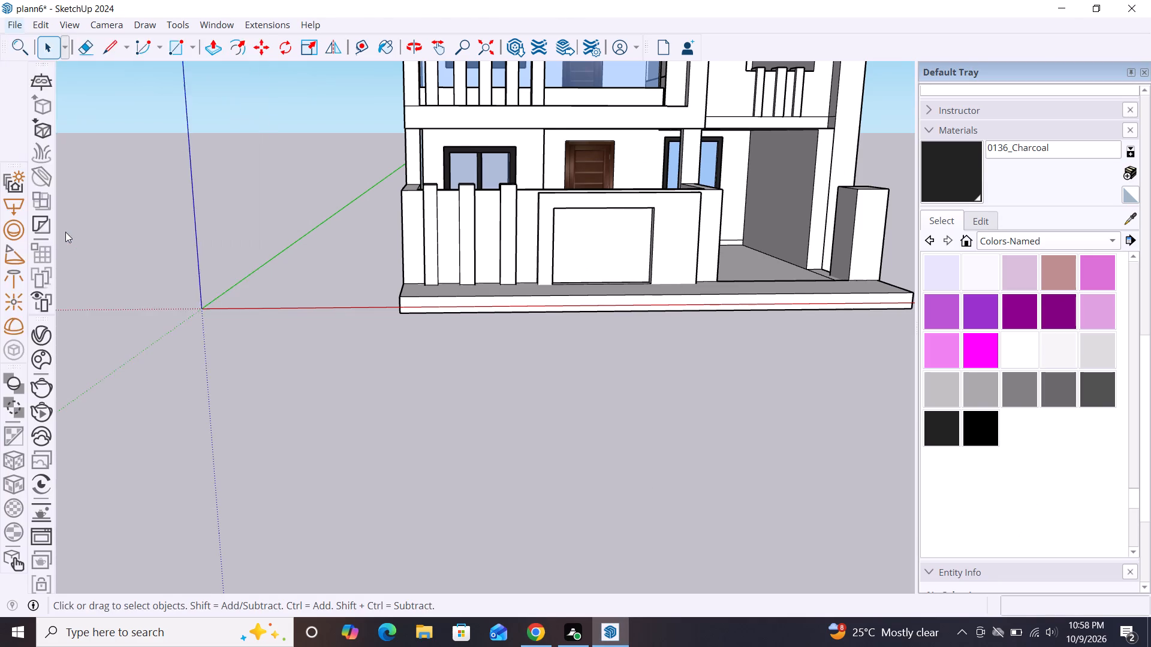
click(193, 182)
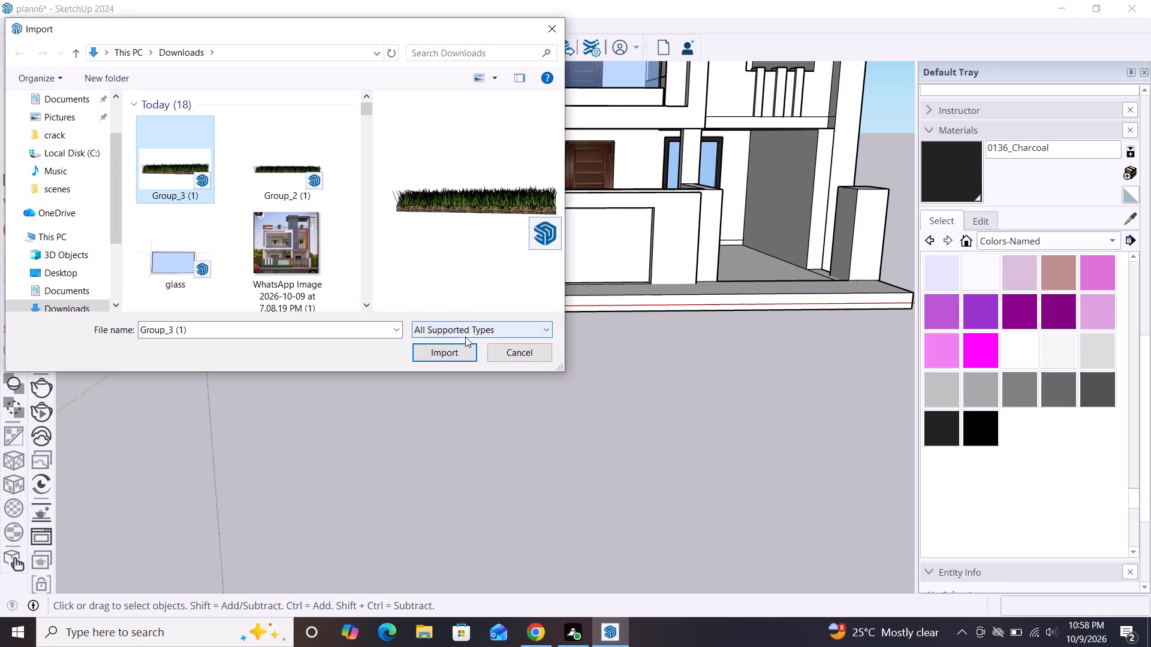
click(458, 350)
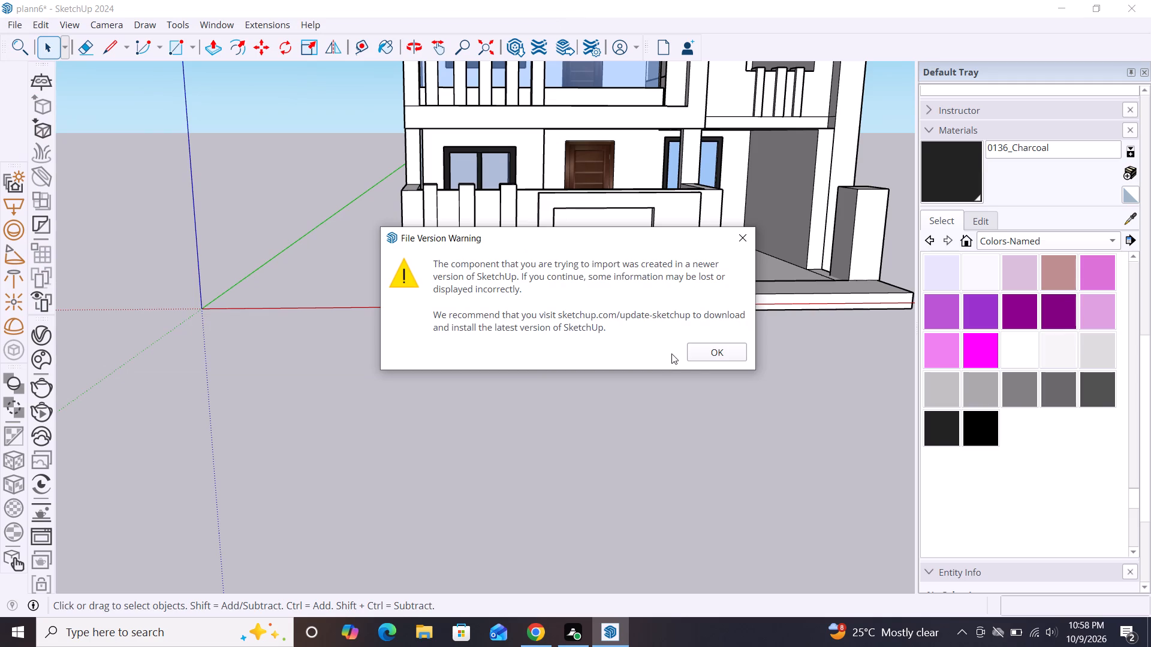
click(706, 352)
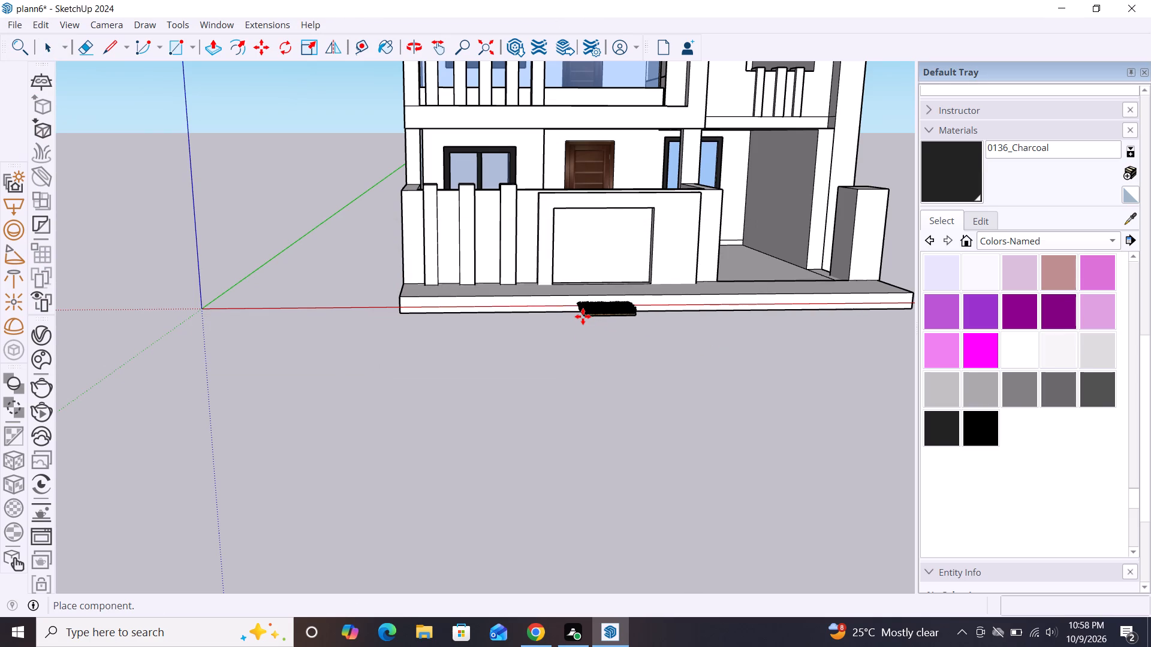
click(423, 296)
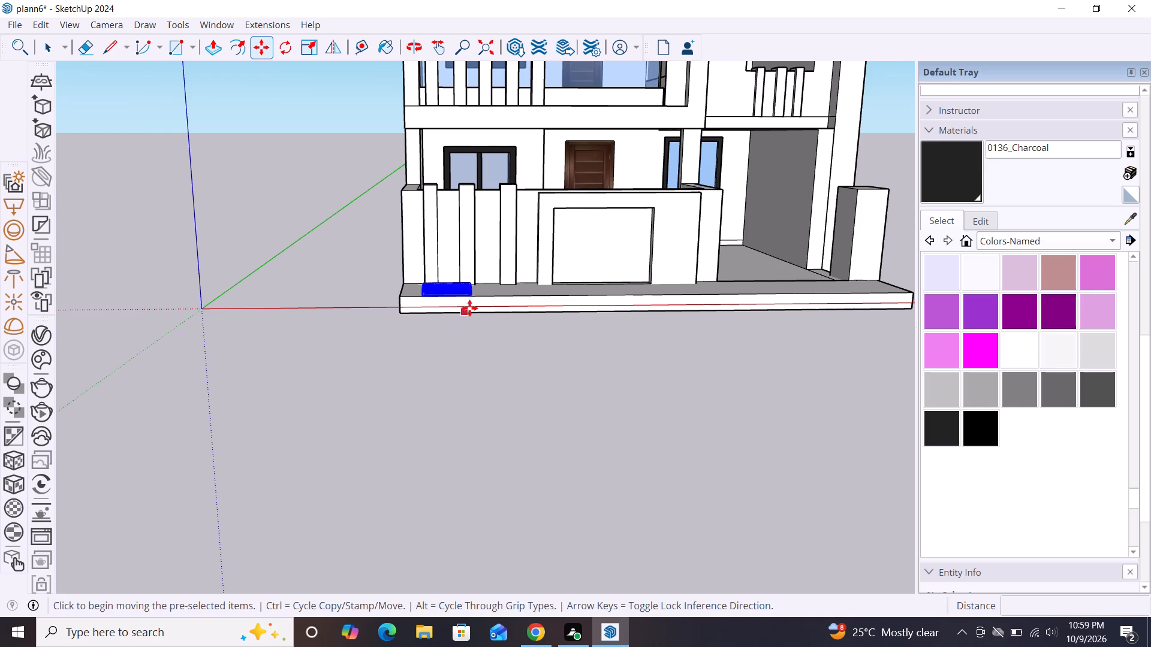
Scale the imported grass model uniformly by about 5.51 so it runs along the front boundary wall.
scroll(469, 308, up, 12)
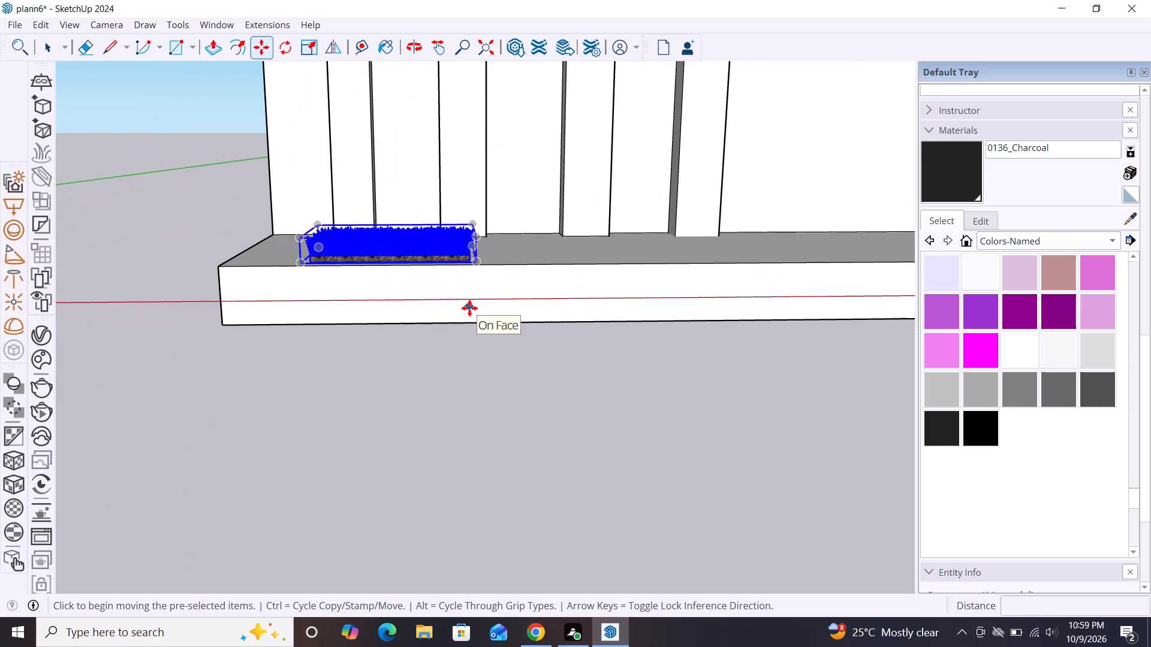
key(s)
scroll(410, 235, down, 5)
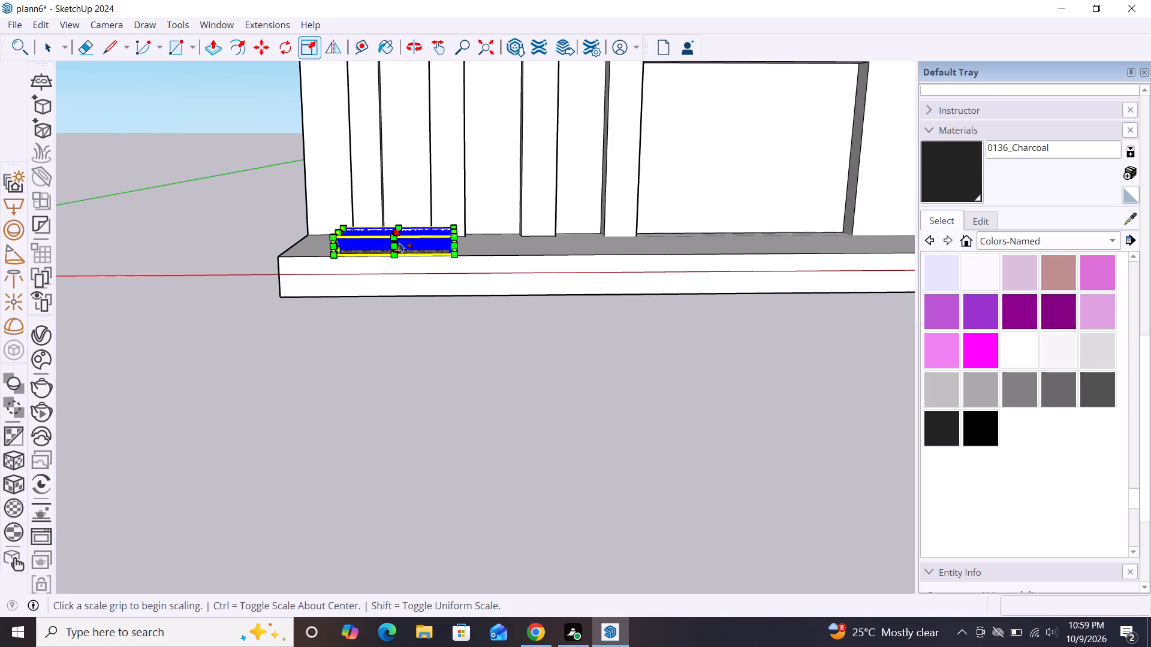
scroll(416, 230, down, 4)
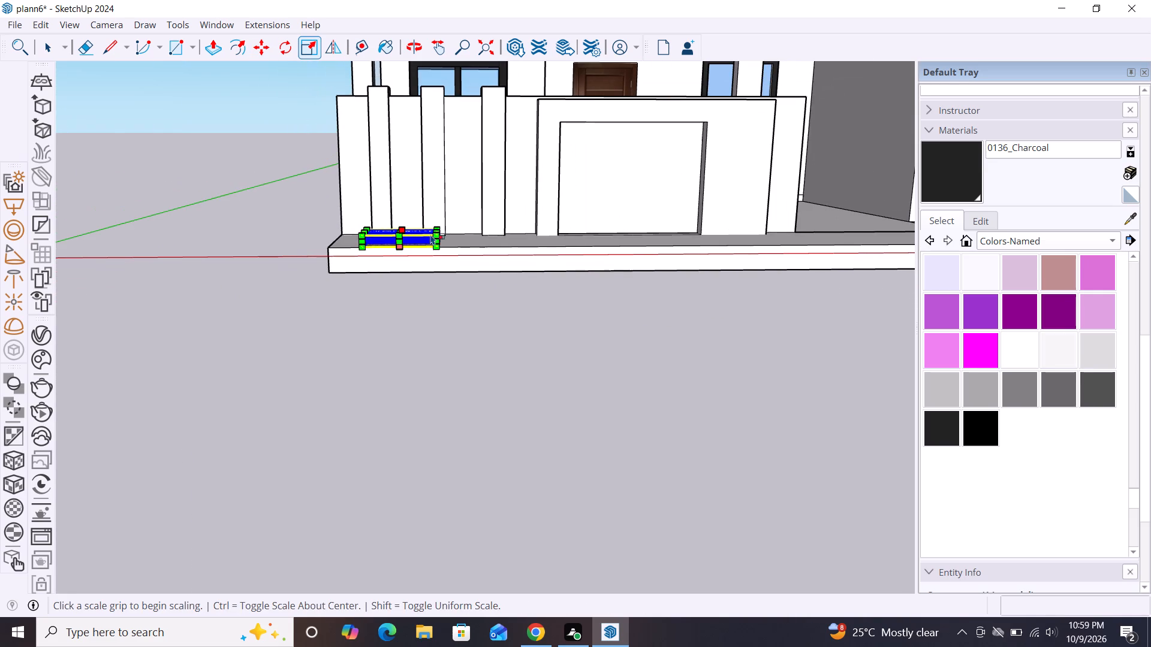
drag(441, 236, 623, 236)
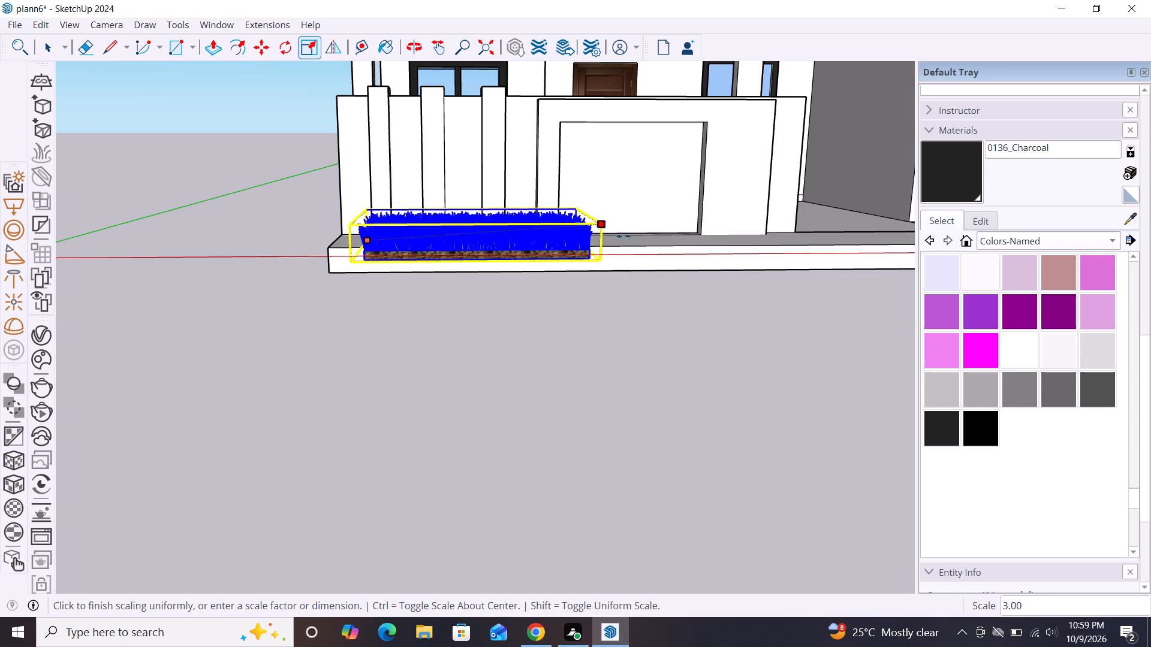
drag(623, 236, 857, 202)
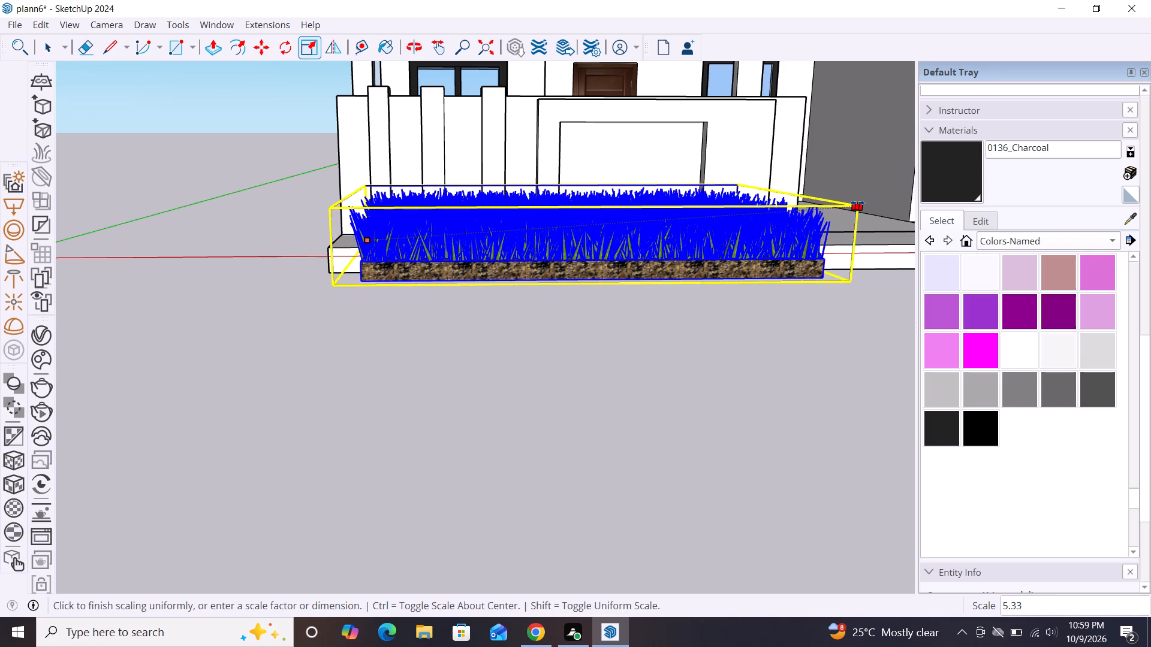
drag(857, 202, 879, 200)
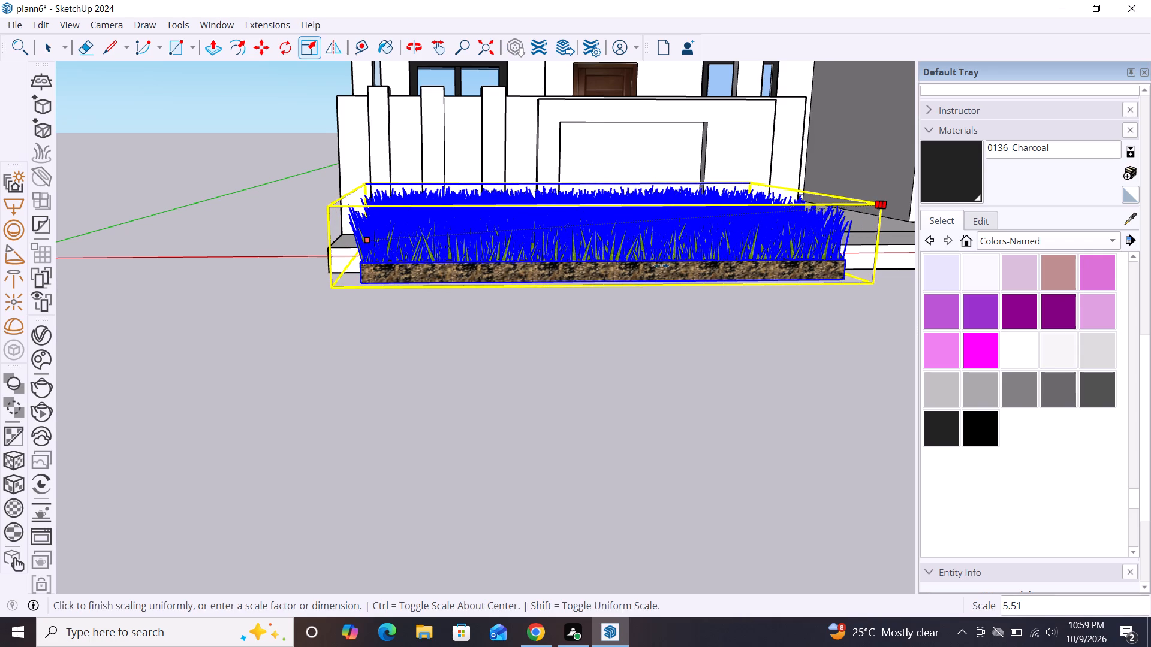
Reduce the grass strip's depth along the green axis, first by about 0.48 and again until it fits within the plinth.
drag(608, 246, 598, 225)
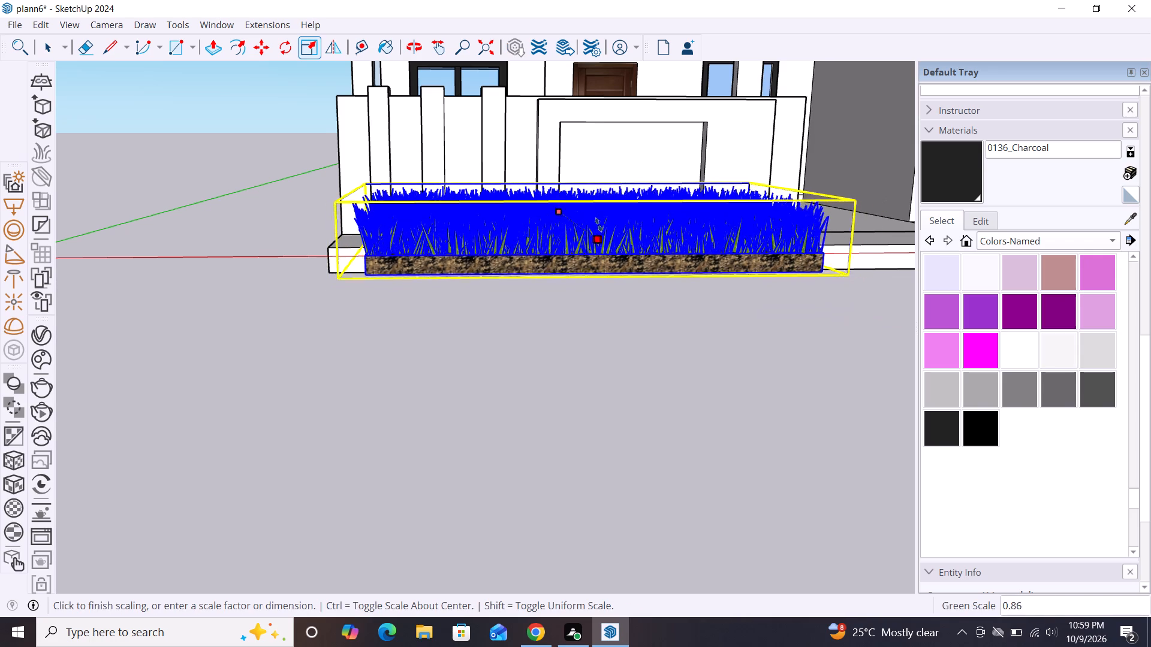
drag(598, 225, 592, 193)
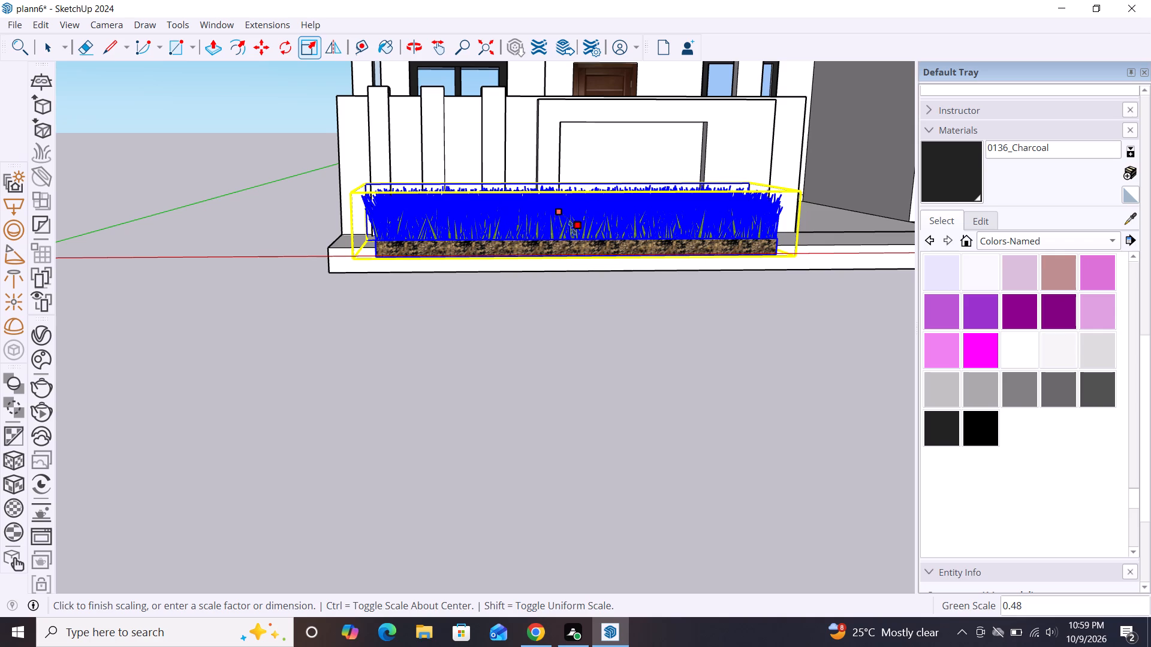
key(space)
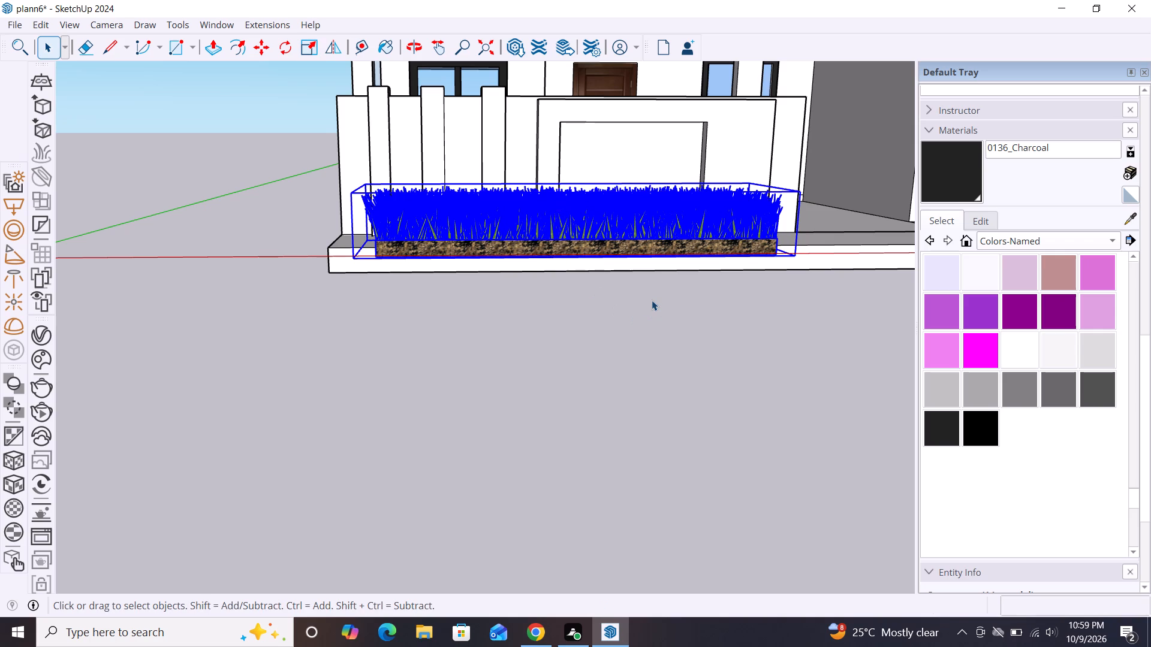
scroll(258, 331, down, 2)
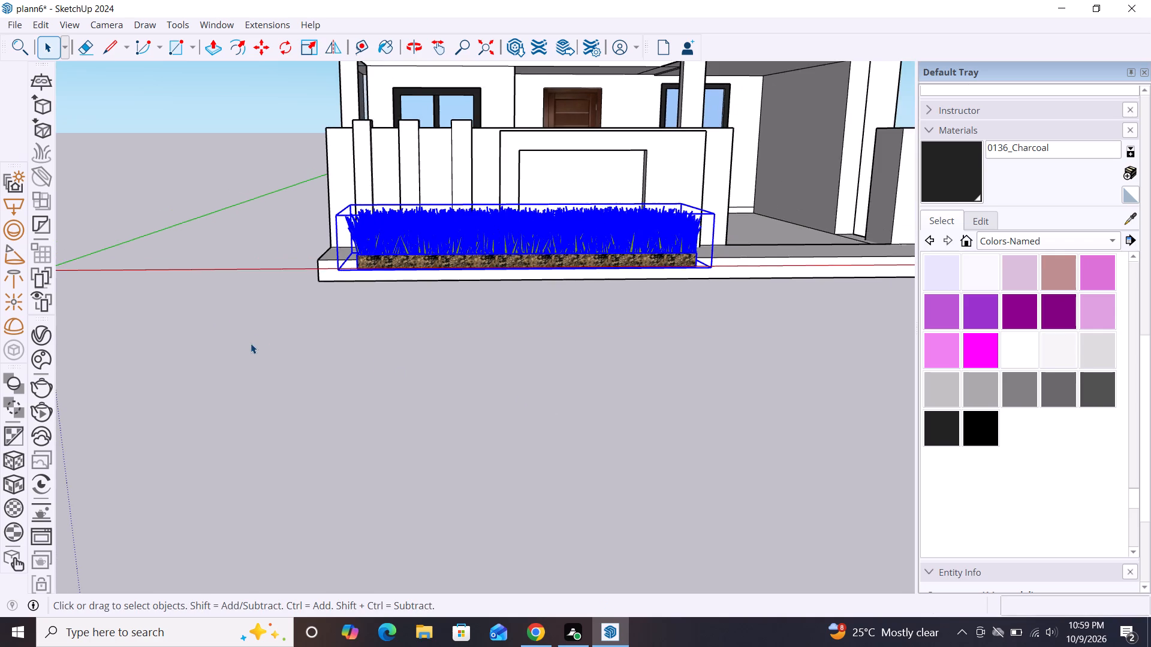
middle_drag(255, 344, 555, 374)
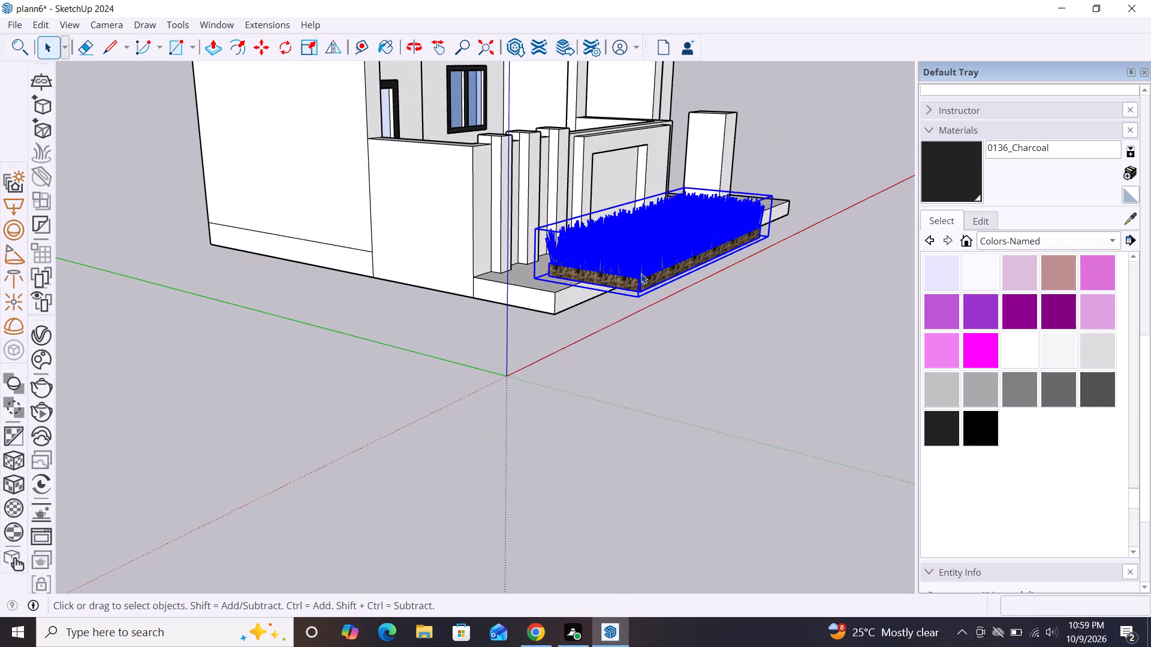
key(d)
key(s)
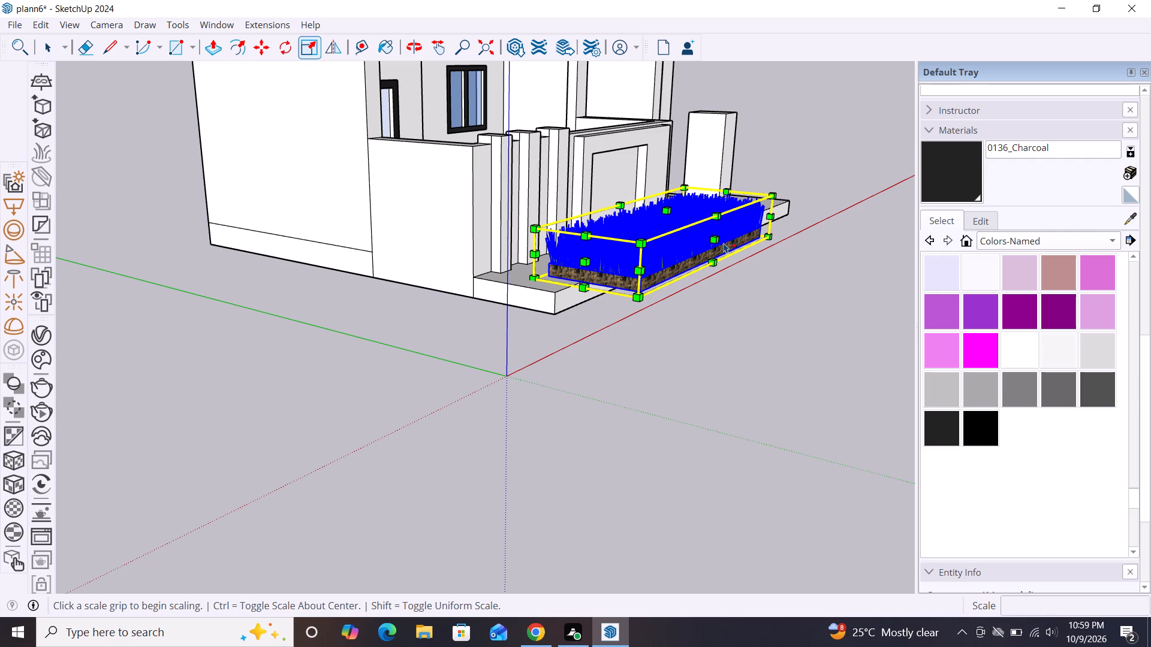
drag(724, 243, 637, 231)
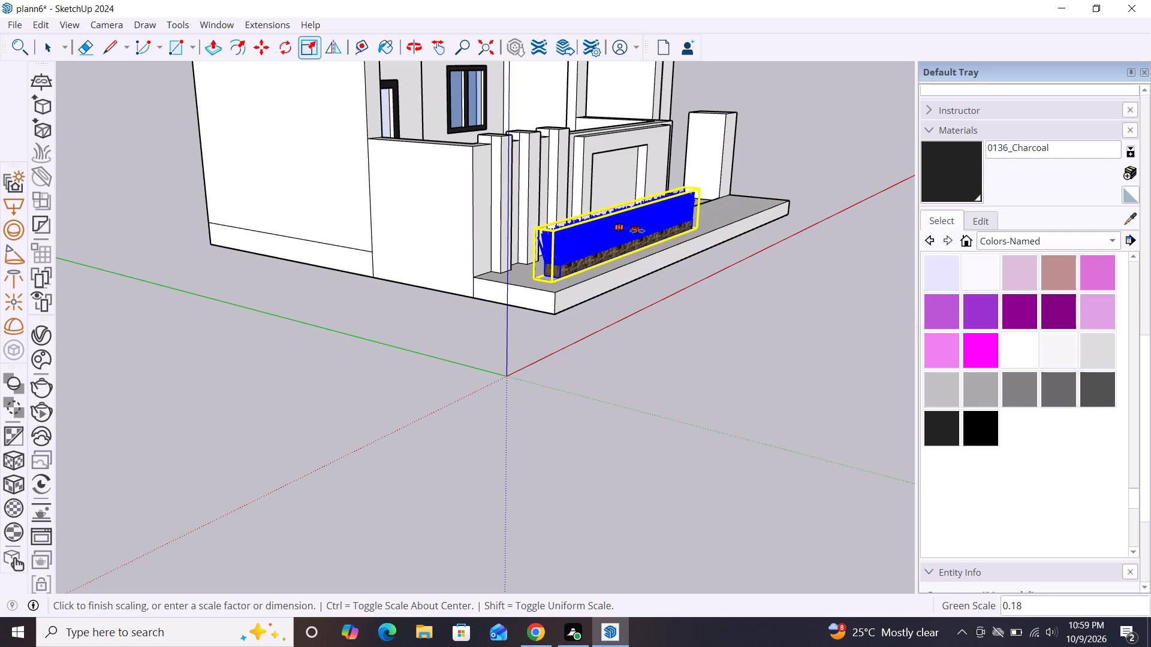
drag(637, 231, 645, 234)
Stretch the grass strip along the red axis by about 1.13 towards the plinth's end beside the striped wall.
scroll(606, 261, up, 5)
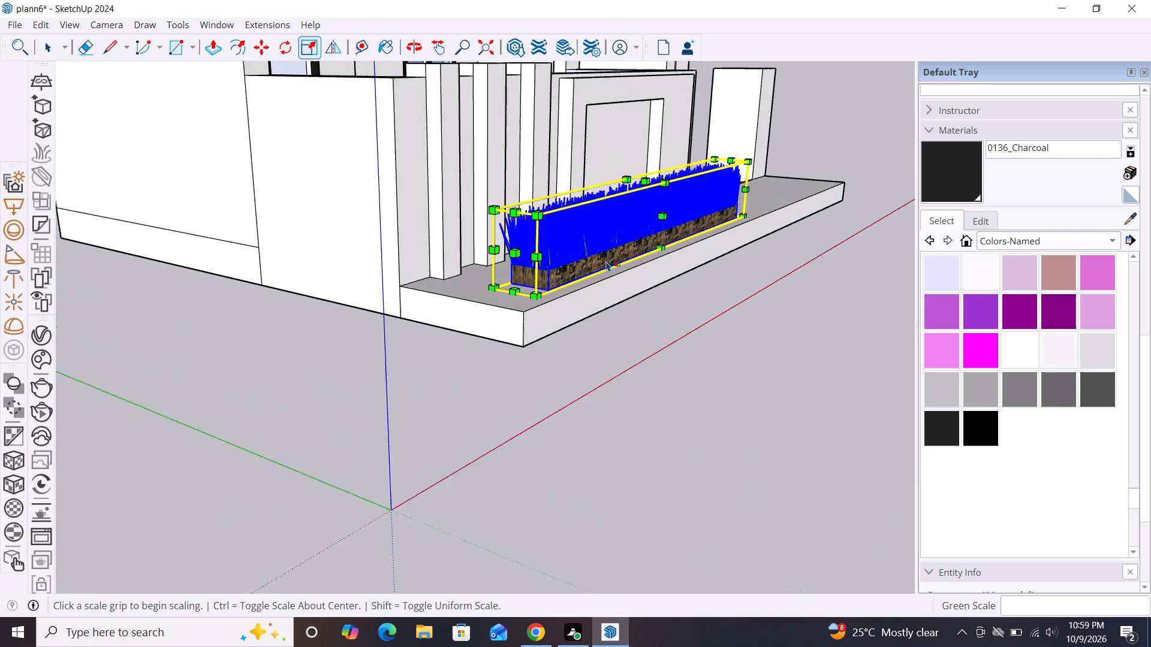
scroll(606, 261, up, 2)
key(s)
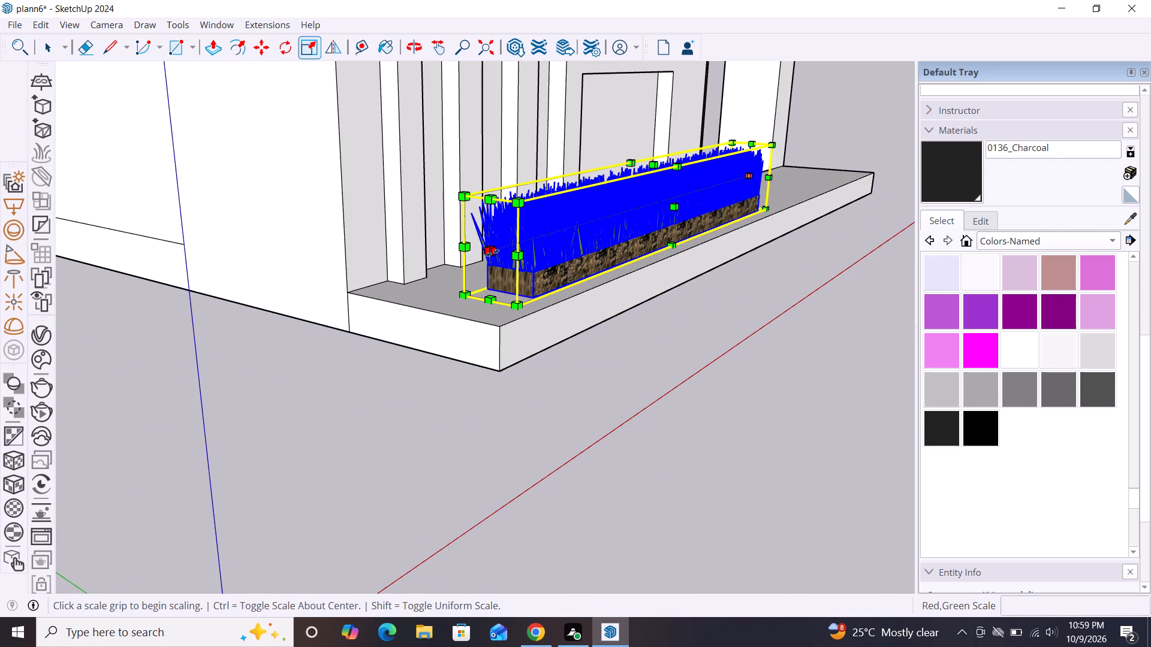
drag(492, 253, 381, 292)
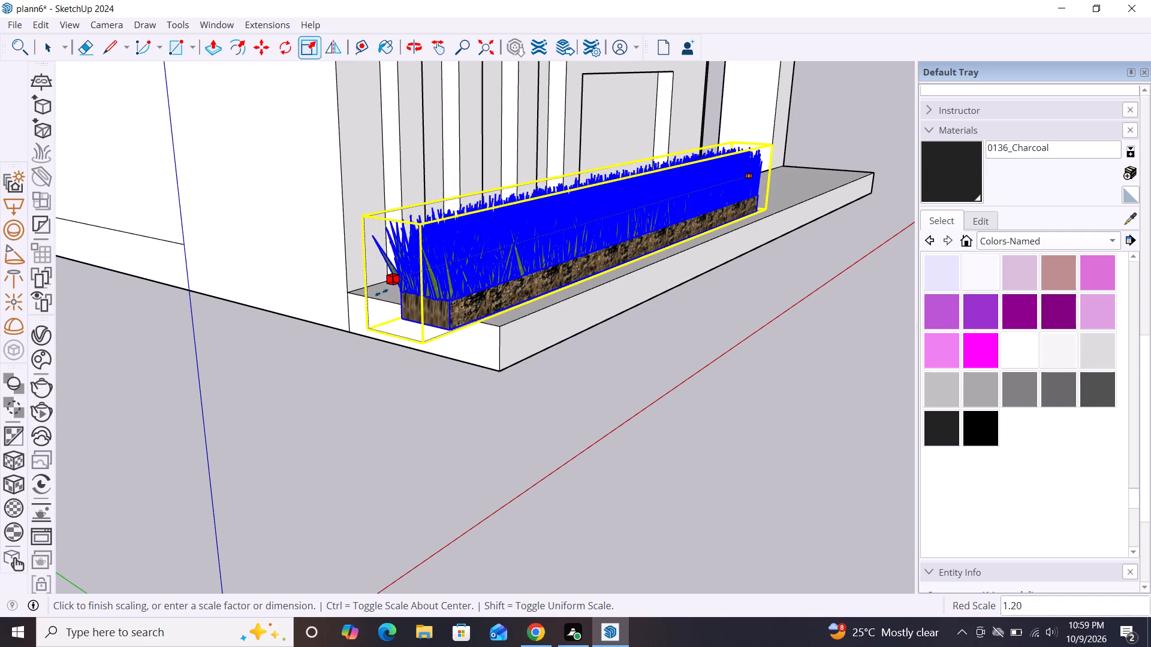
drag(381, 292, 441, 267)
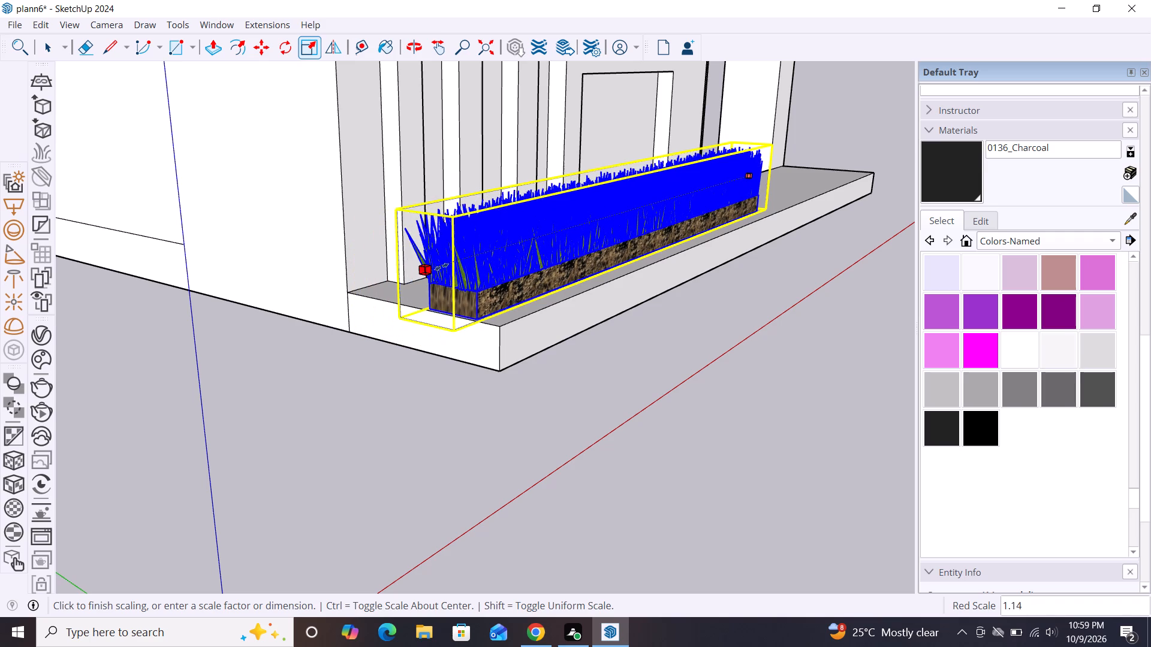
drag(441, 267, 432, 274)
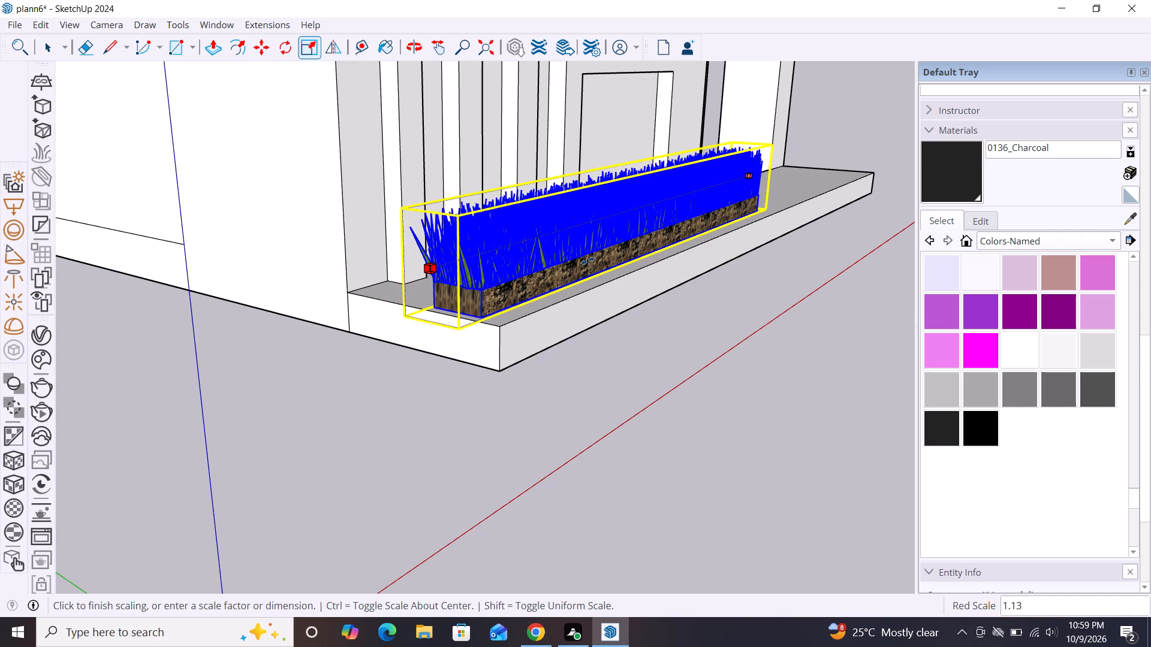
key(space)
Scale the grass strip from its gate-side end by about 1.09 in red and -1.29 in green, against the boundary wall.
scroll(718, 242, down, 3)
middle_drag(761, 358, 399, 382)
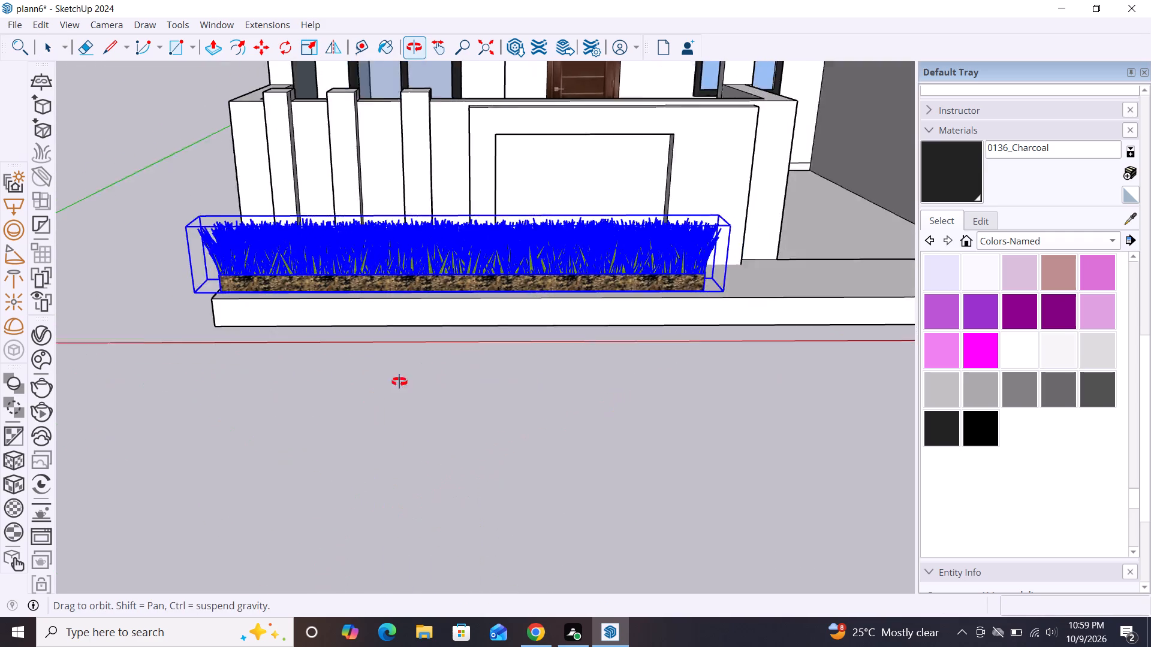
middle_drag(399, 382, 384, 381)
scroll(541, 288, down, 2)
scroll(623, 309, down, 3)
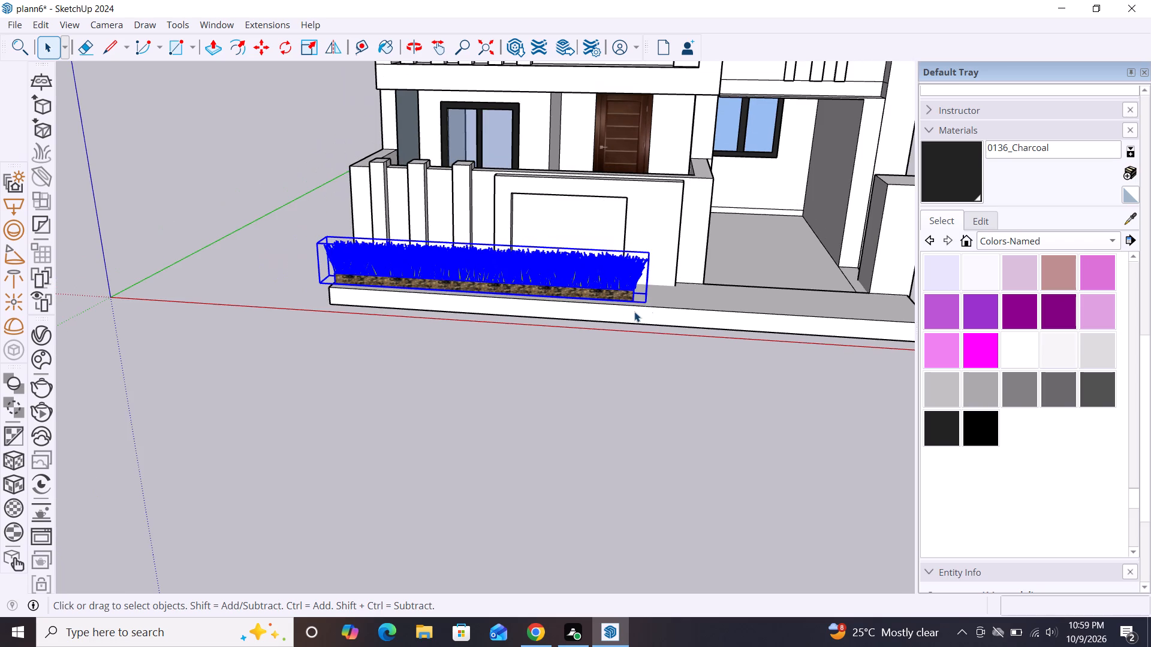
middle_drag(513, 336, 547, 253)
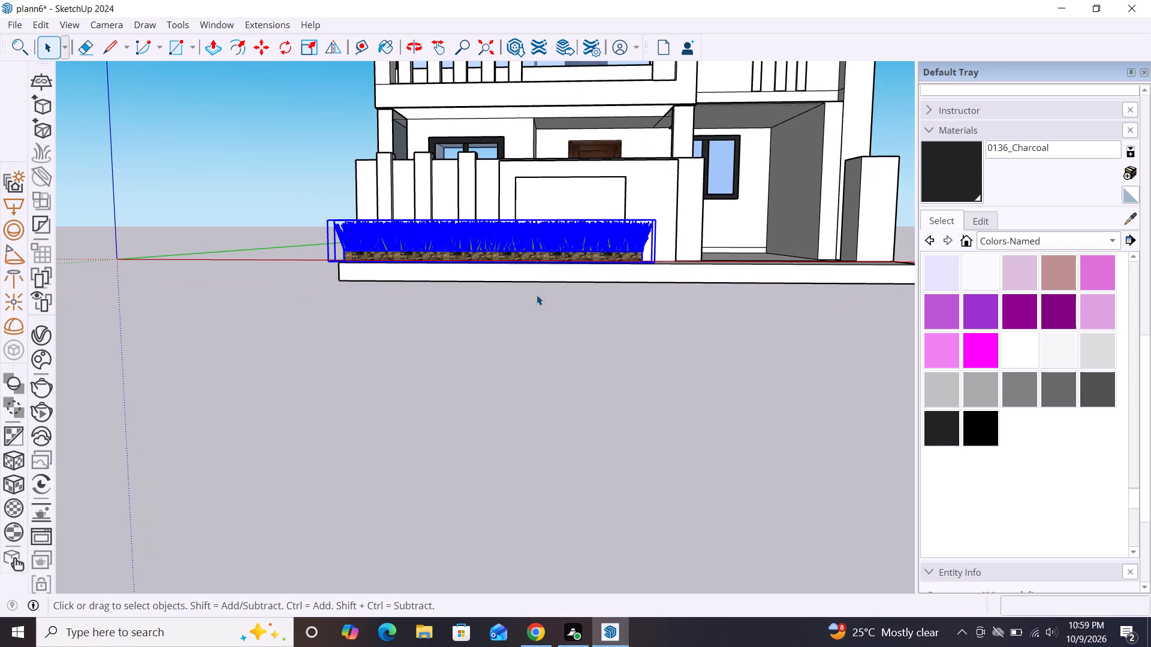
scroll(546, 286, down, 2)
middle_drag(550, 304, 548, 358)
key(s)
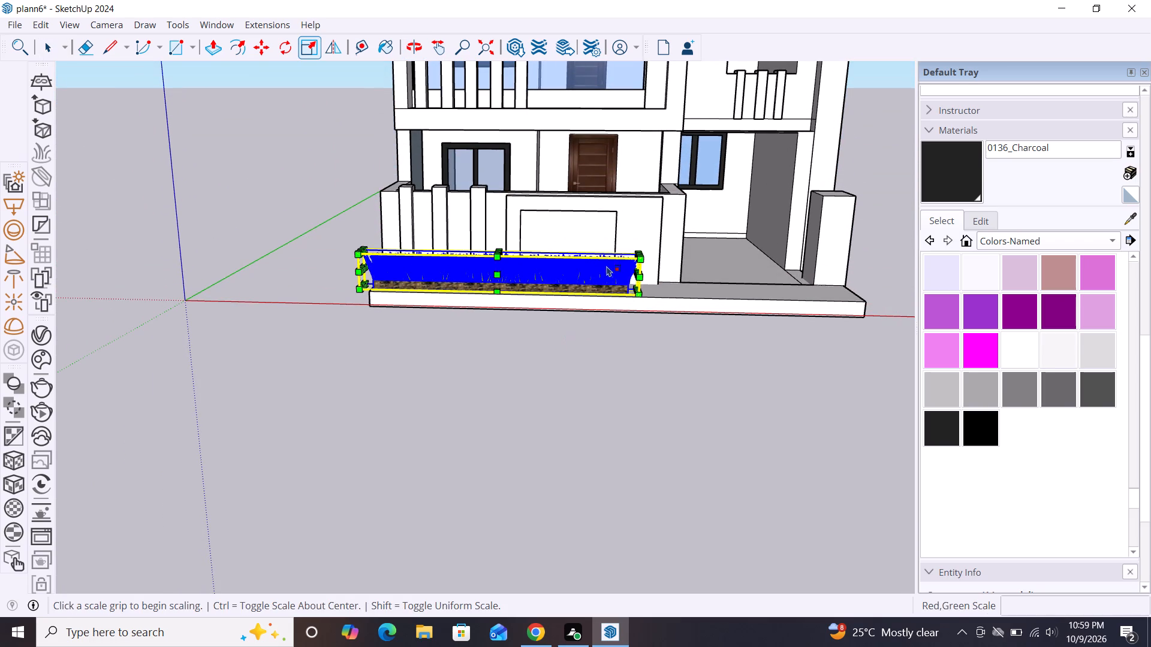
drag(638, 279, 655, 273)
click(655, 273)
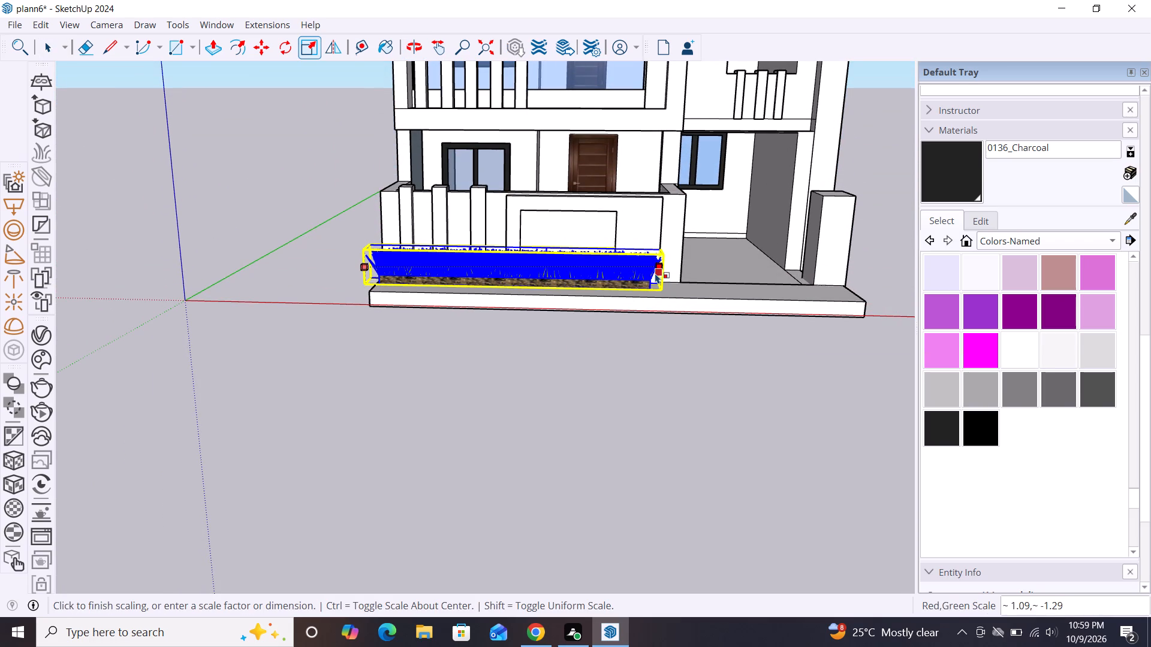
key(space)
Deselect the grass strip and examine its fit against the boundary wall and plinth, close up and from a distance.
click(611, 402)
scroll(566, 285, down, 4)
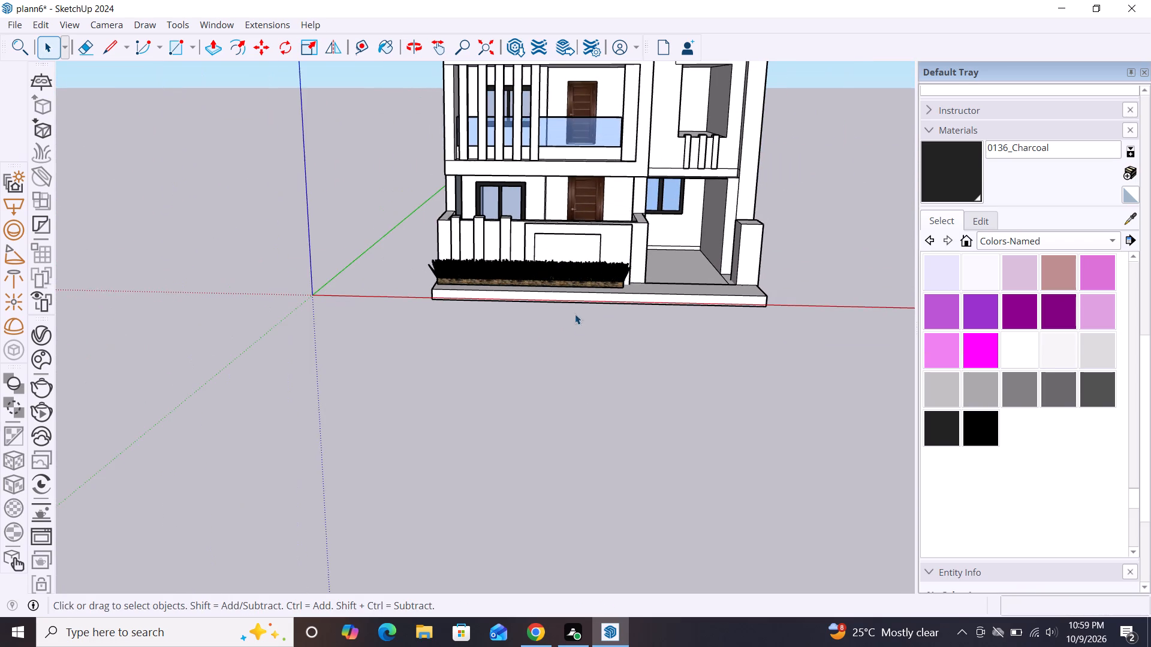
scroll(595, 343, down, 2)
scroll(594, 298, up, 16)
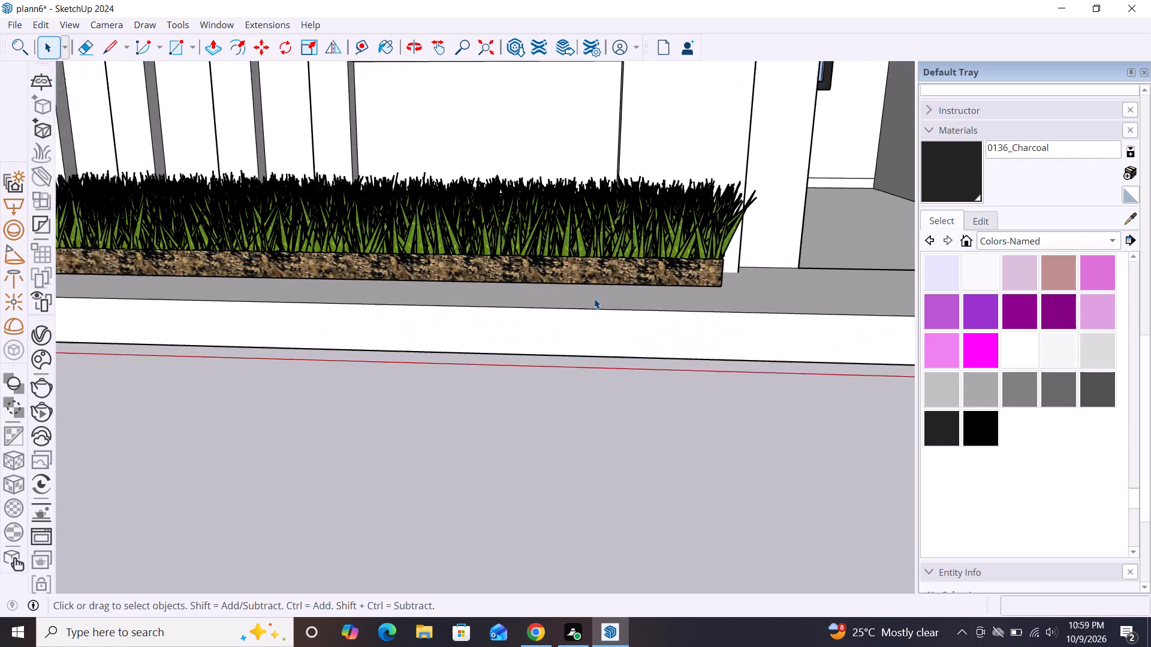
scroll(594, 298, up, 1)
scroll(594, 298, down, 5)
scroll(642, 276, down, 4)
scroll(422, 336, down, 4)
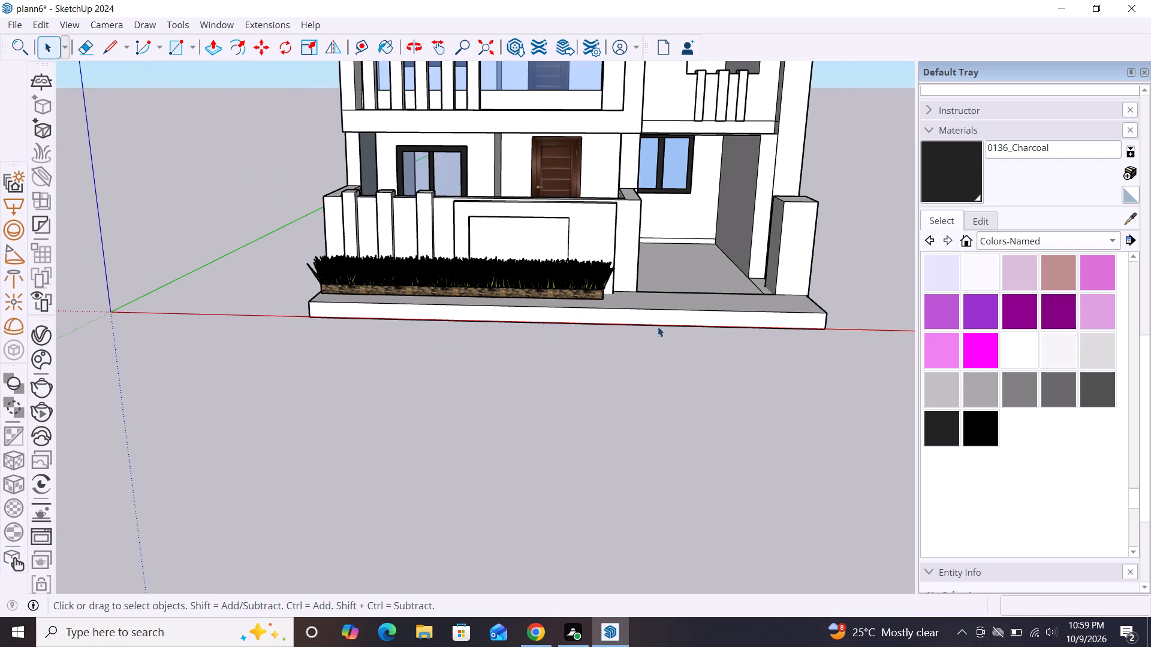
Try to paint the grass strip with the 0065_Lime colour and check its blades.
scroll(1042, 309, up, 11)
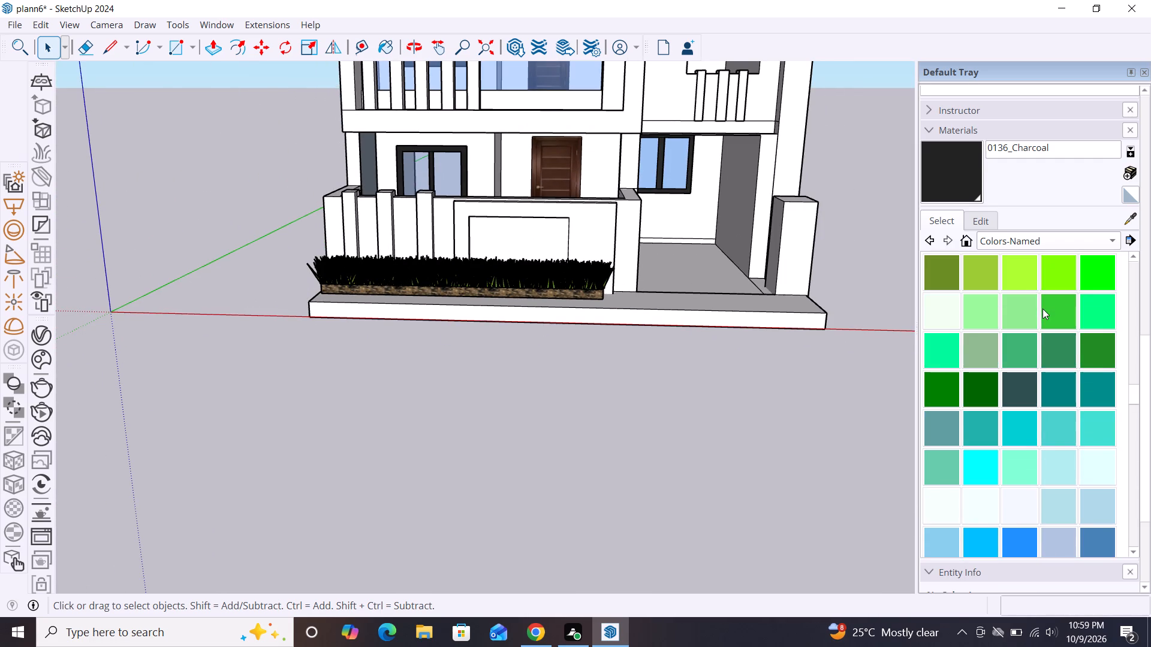
click(1095, 279)
click(485, 279)
click(485, 279)
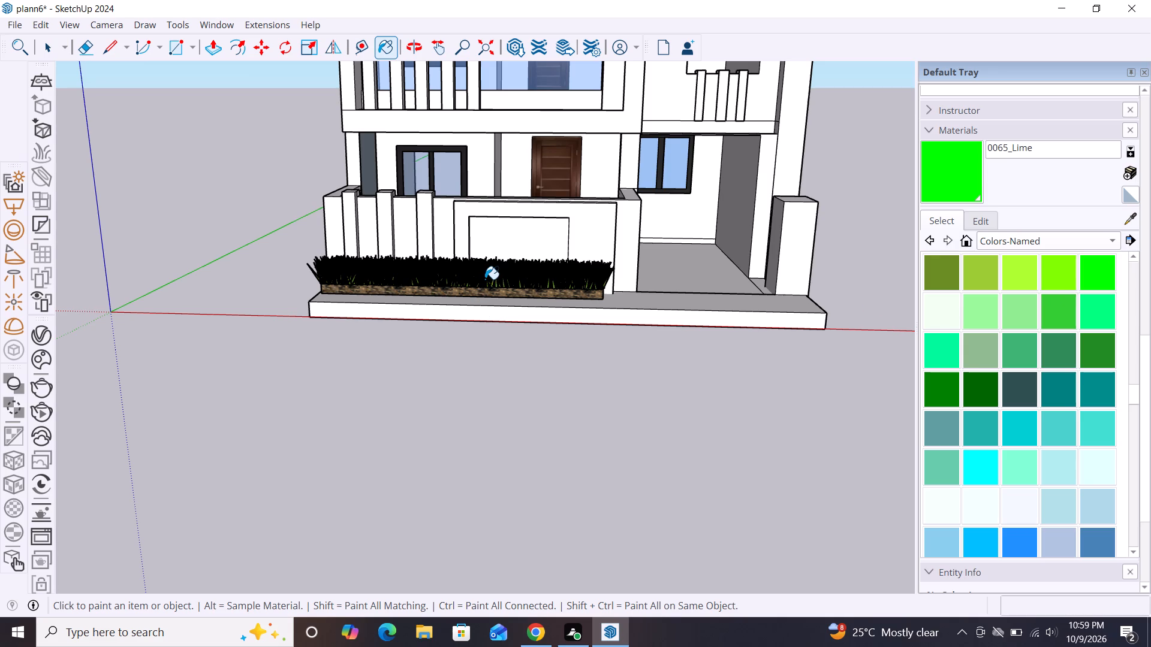
click(932, 174)
double_click(389, 278)
scroll(466, 262, up, 12)
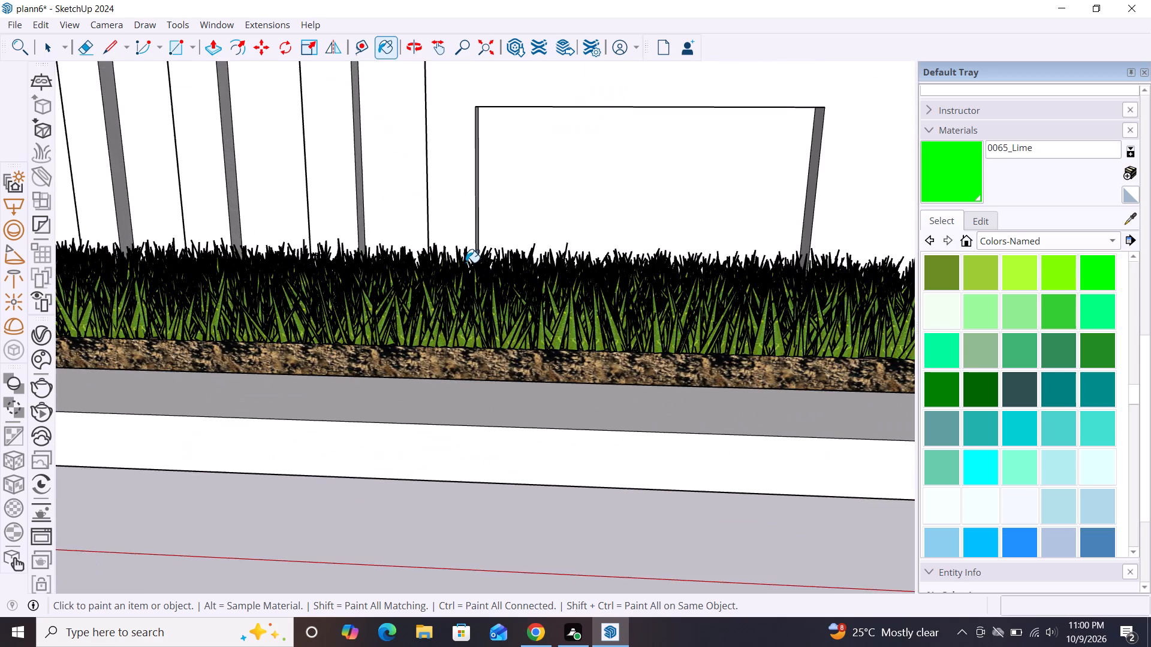
scroll(466, 262, down, 16)
scroll(408, 323, down, 5)
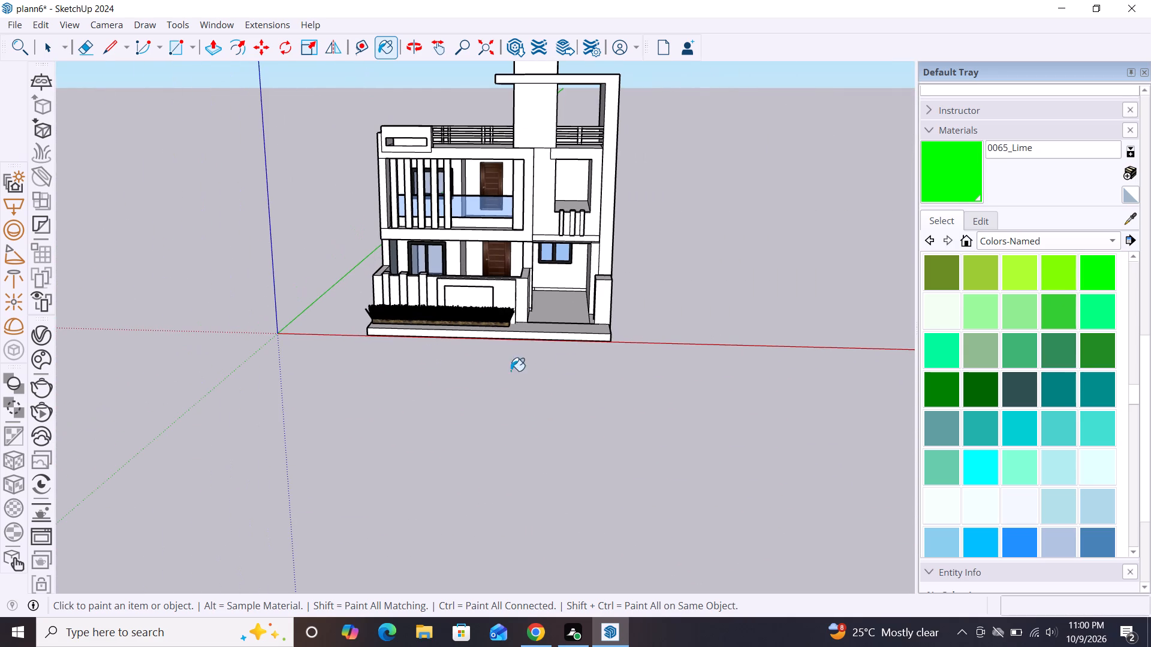
key(space)
click(641, 418)
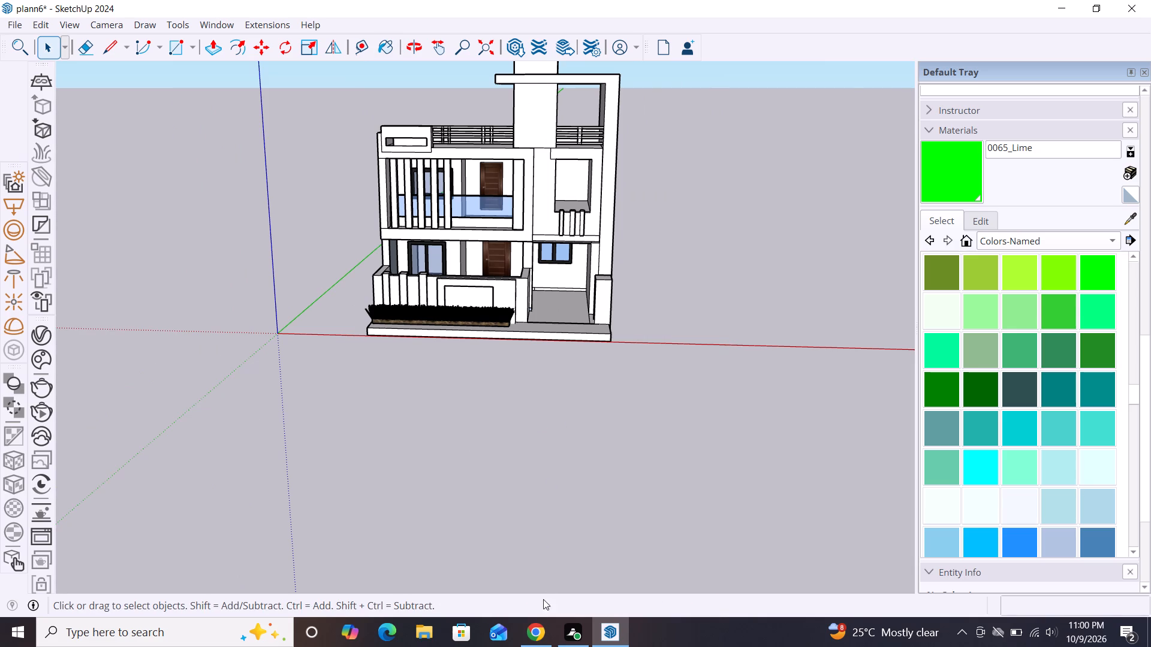
Switch to 3D Warehouse in Chrome and replace the grass search with a search for "gate".
click(536, 624)
drag(373, 87, 369, 89)
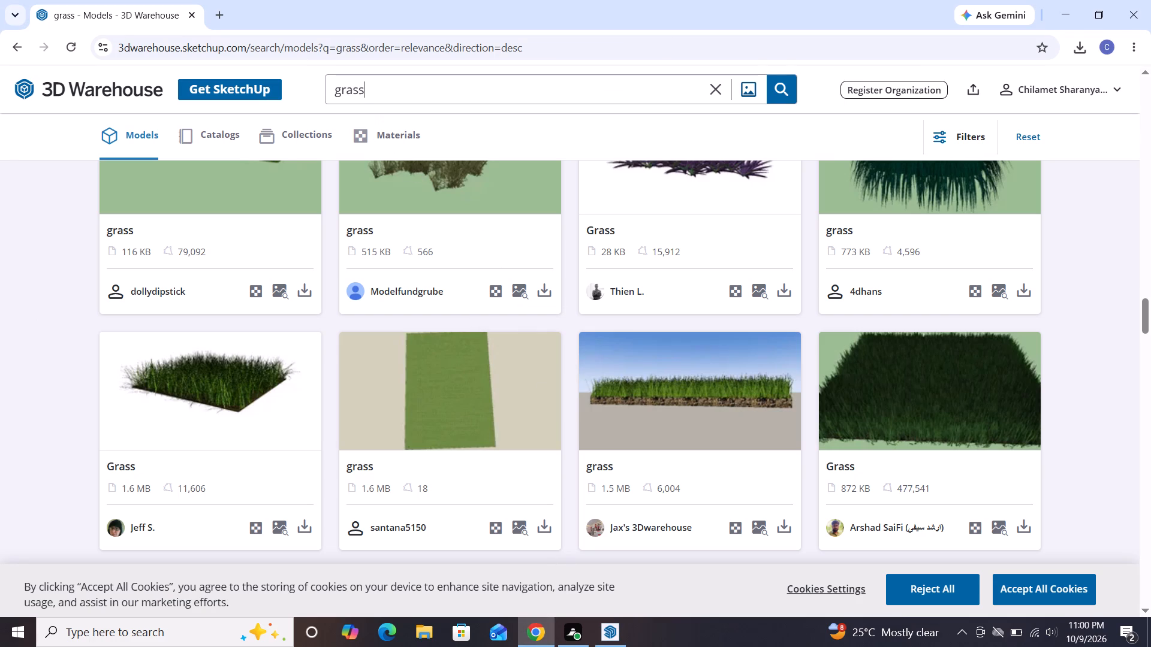
drag(369, 89, 301, 99)
key(Delete)
text(gate)
key(Return)
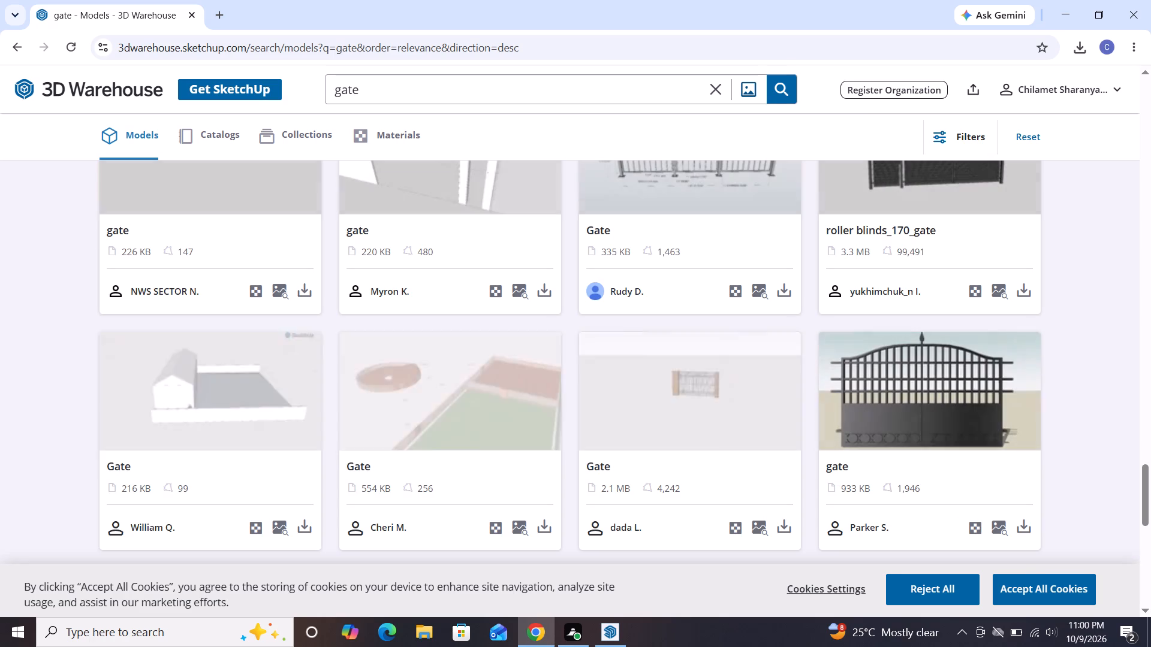
Look back over the gate search results up to the first listings for a suitable entrance gate.
scroll(749, 349, down, 2)
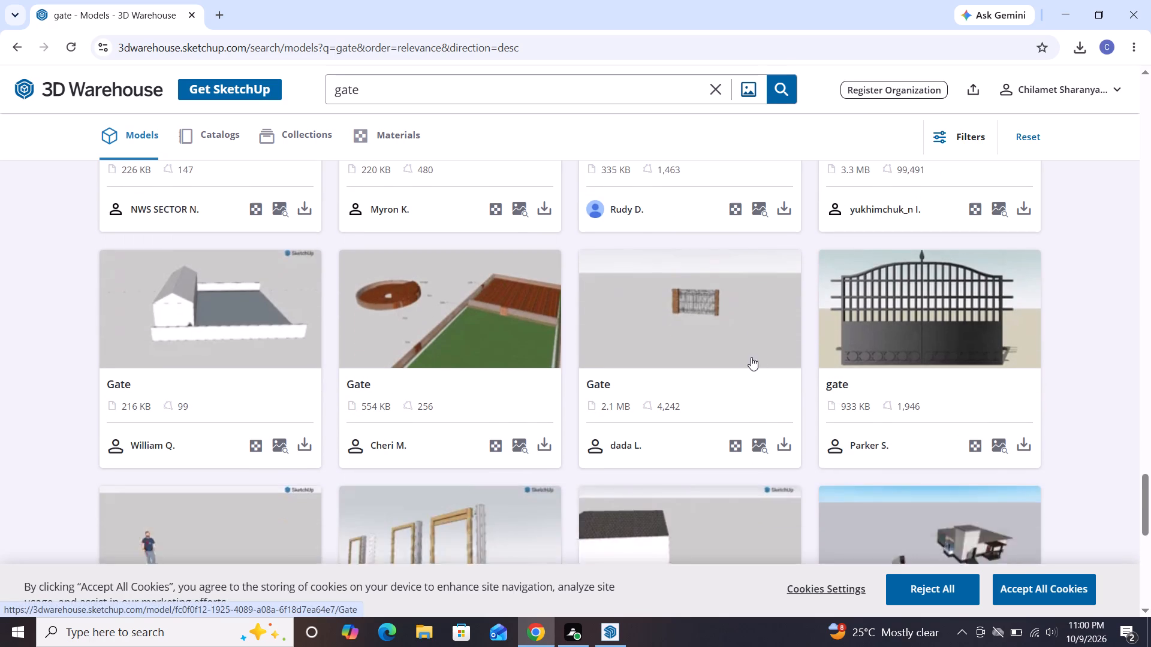
scroll(752, 360, up, 4)
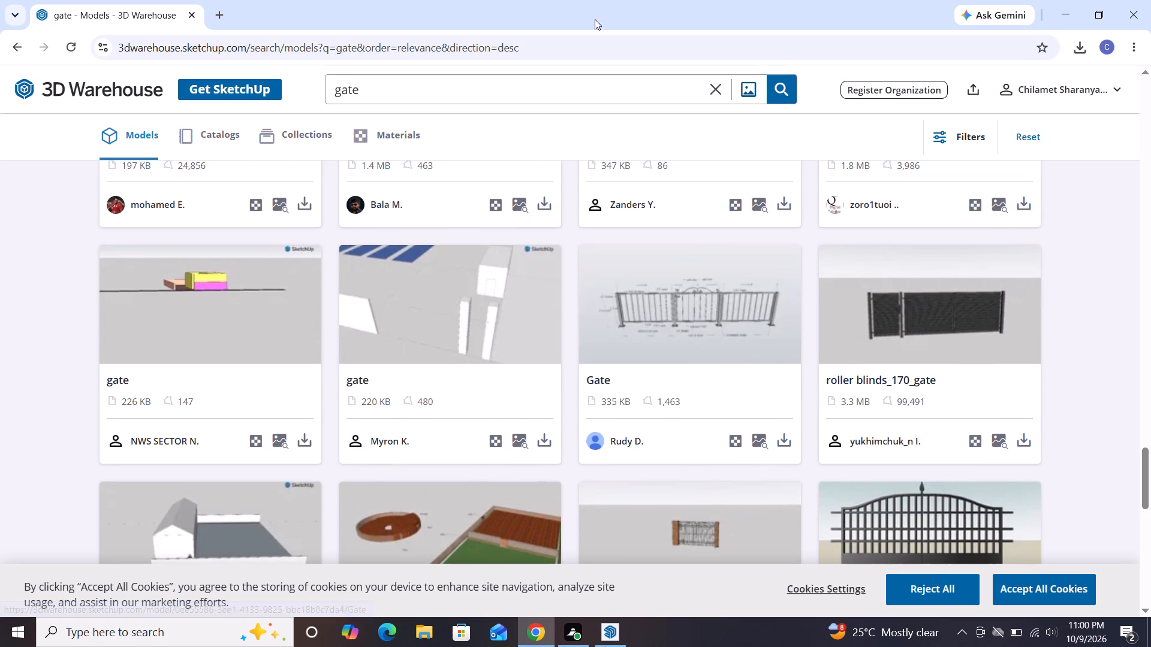
scroll(558, 369, up, 7)
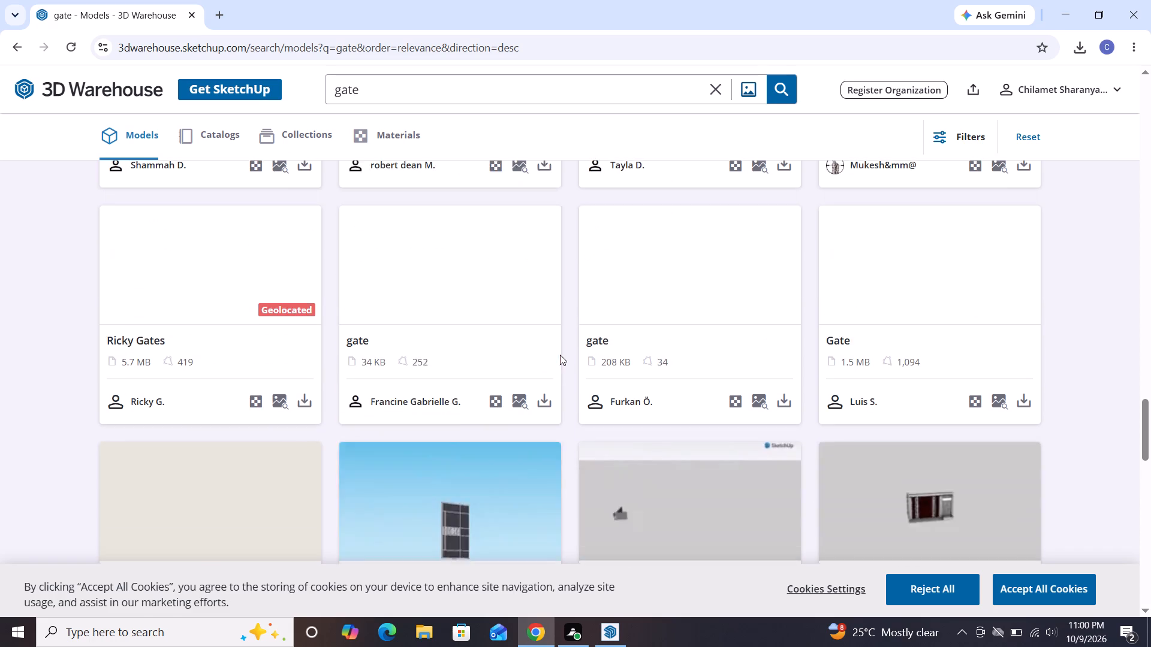
scroll(681, 403, up, 2)
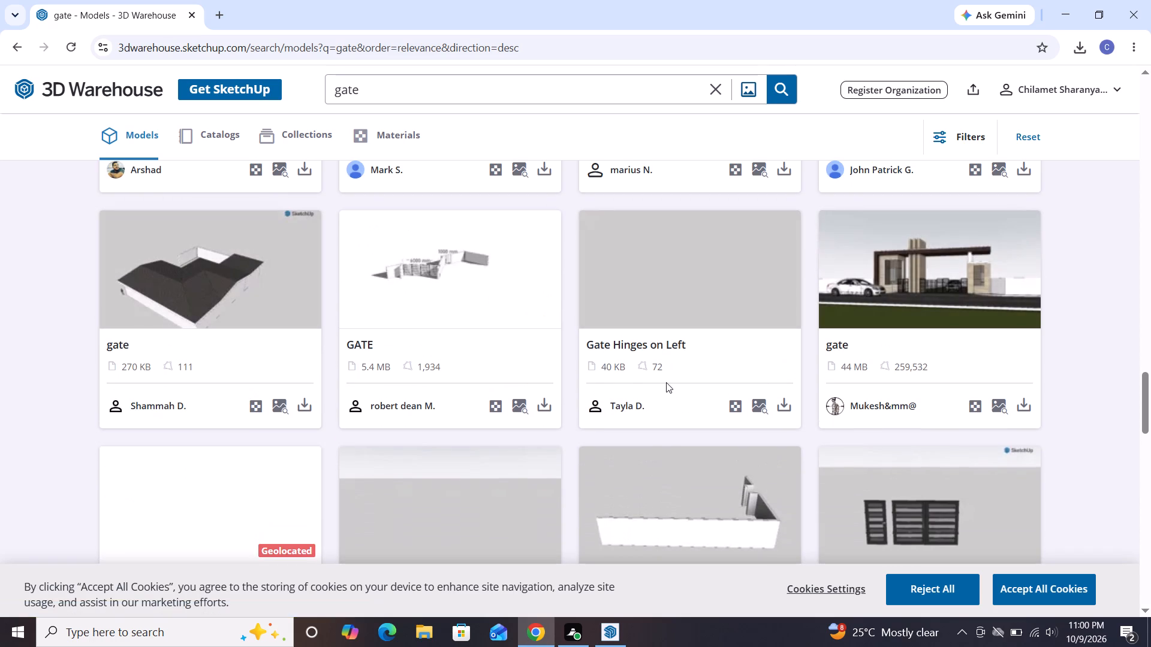
scroll(666, 382, up, 4)
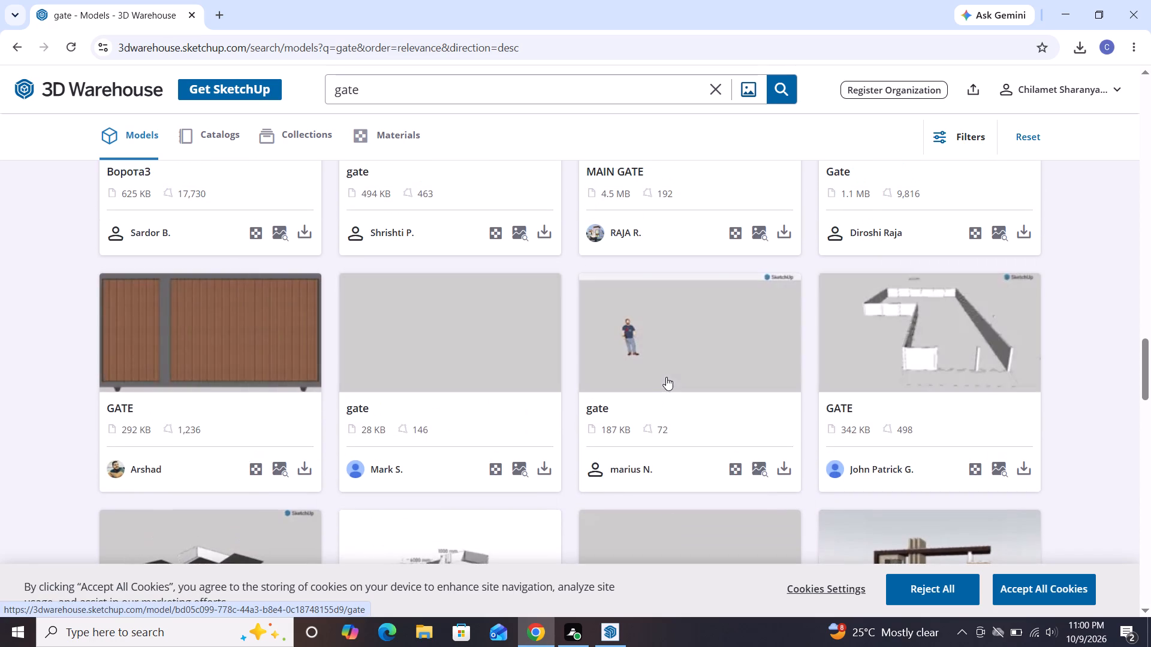
scroll(692, 359, up, 9)
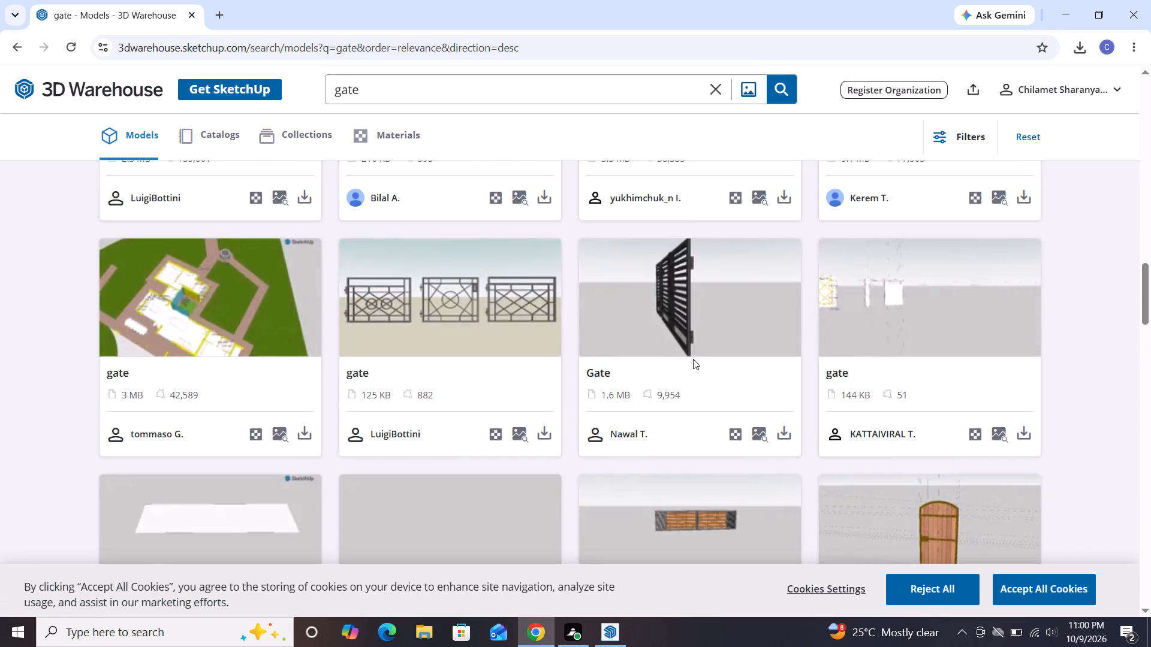
scroll(693, 359, up, 8)
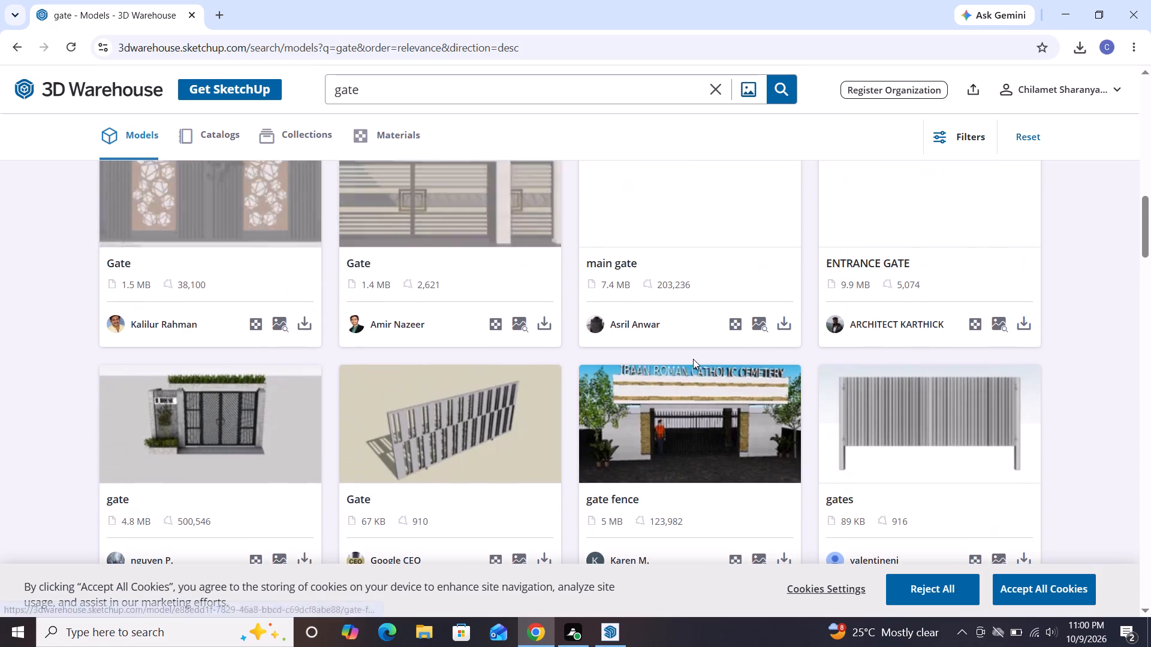
scroll(623, 347, up, 4)
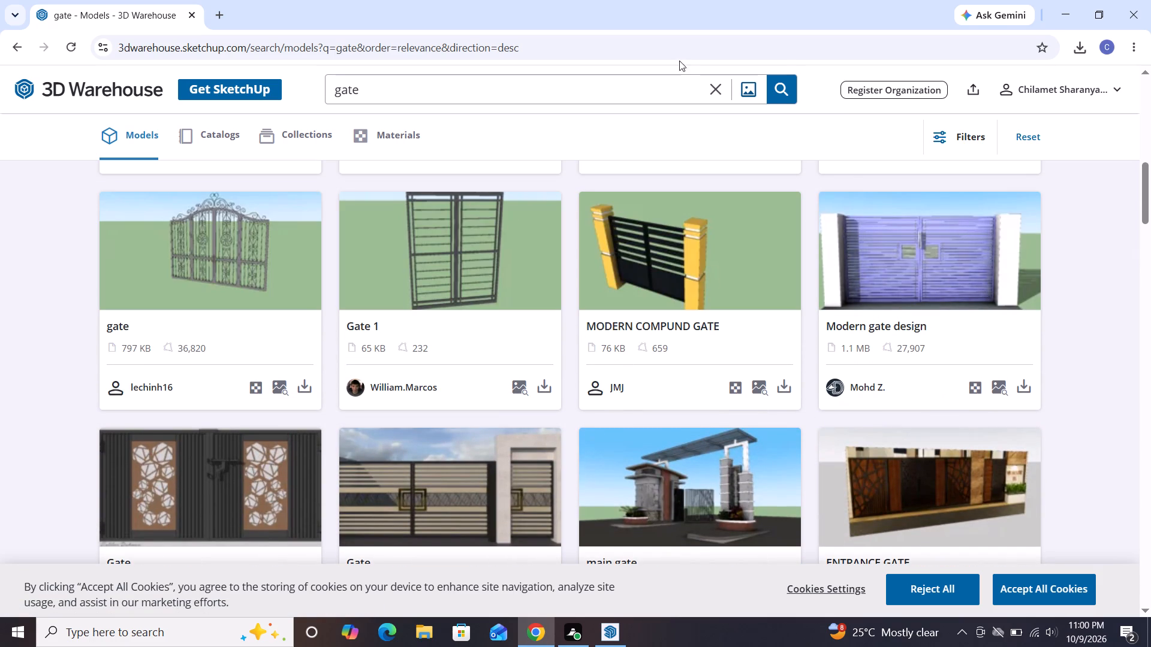
scroll(626, 409, up, 6)
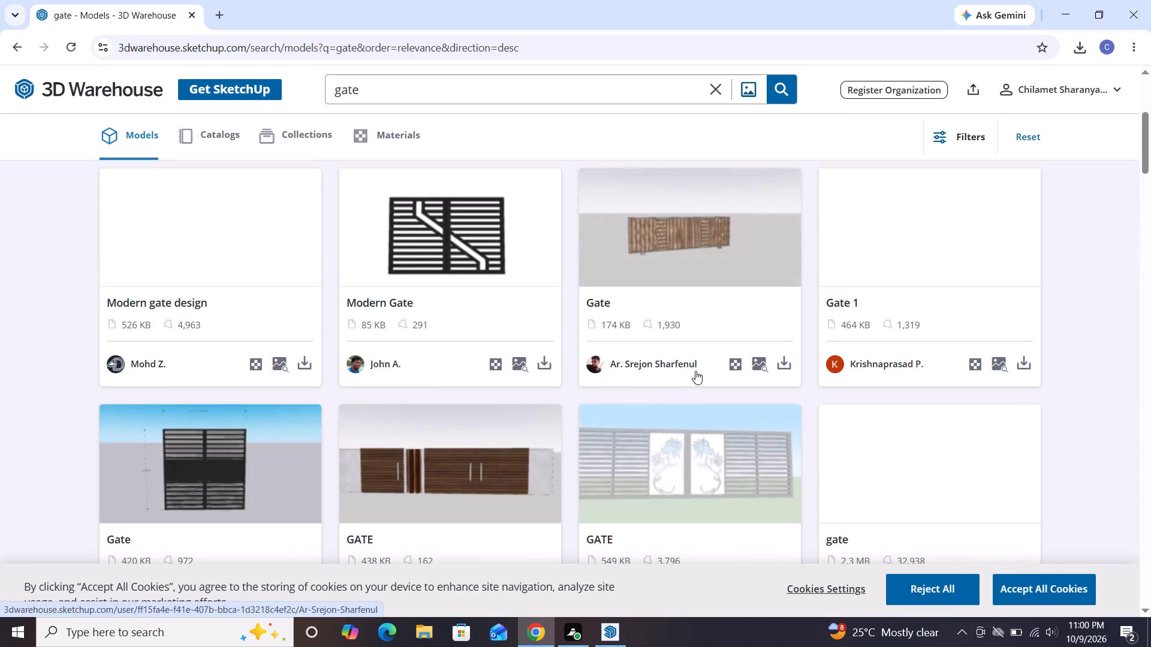
scroll(724, 367, down, 1)
scroll(725, 367, up, 4)
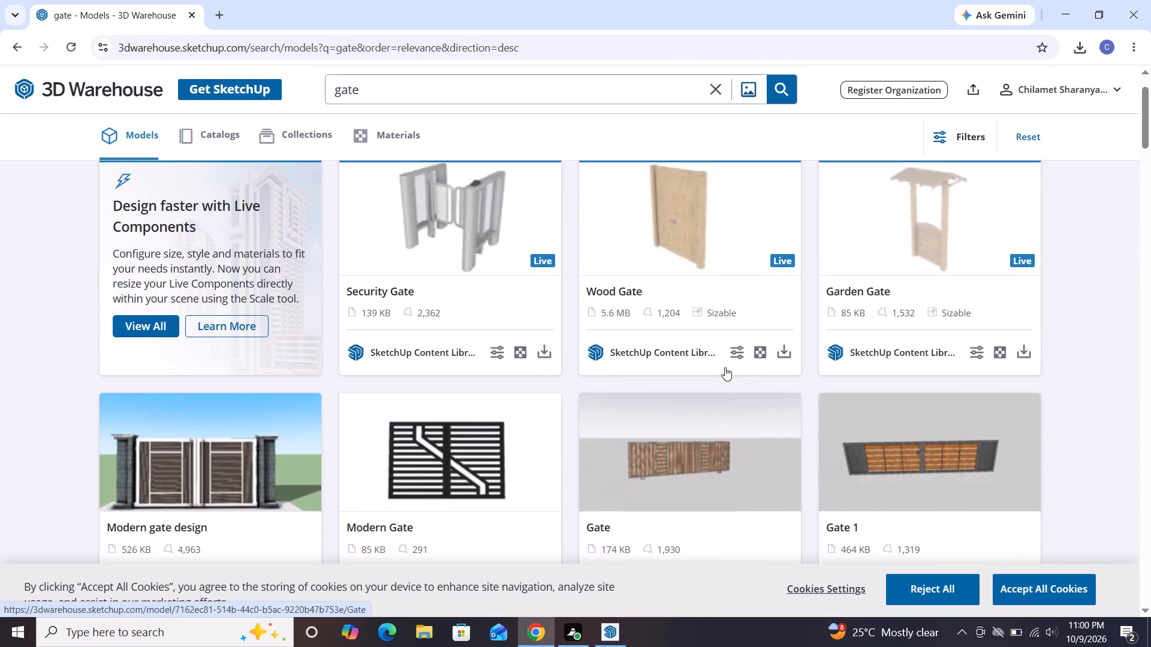
scroll(742, 365, up, 5)
Go through the gate search results again from the first listings to the end of the list, comparing designs.
scroll(718, 334, down, 4)
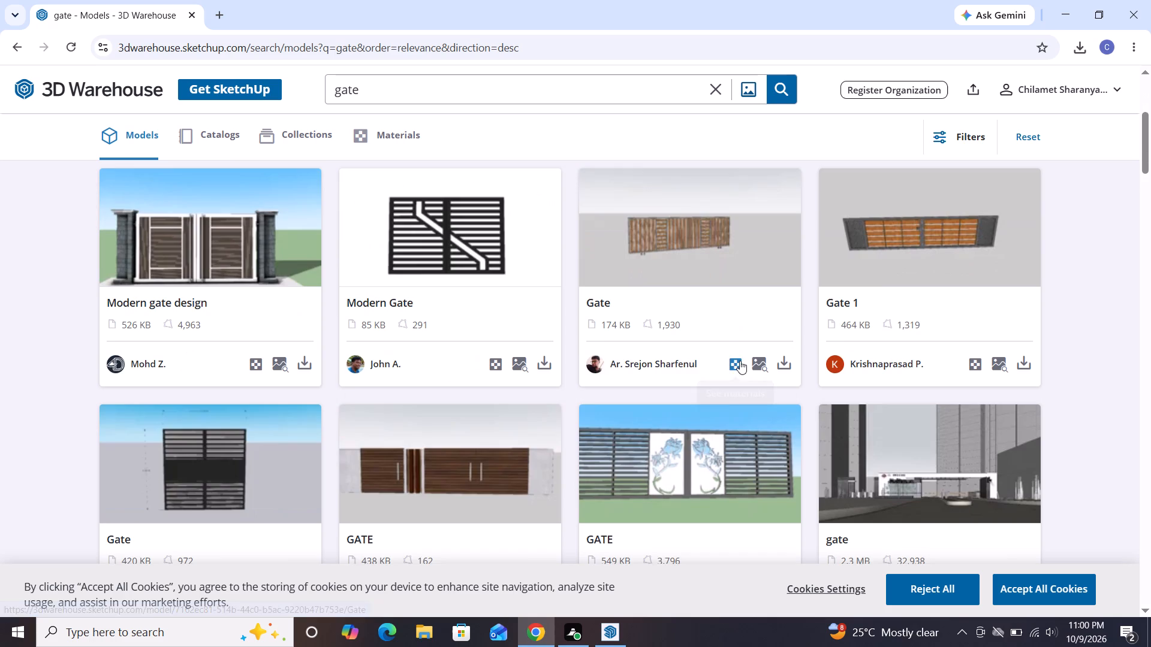
scroll(744, 359, down, 5)
scroll(751, 361, up, 2)
scroll(751, 361, down, 1)
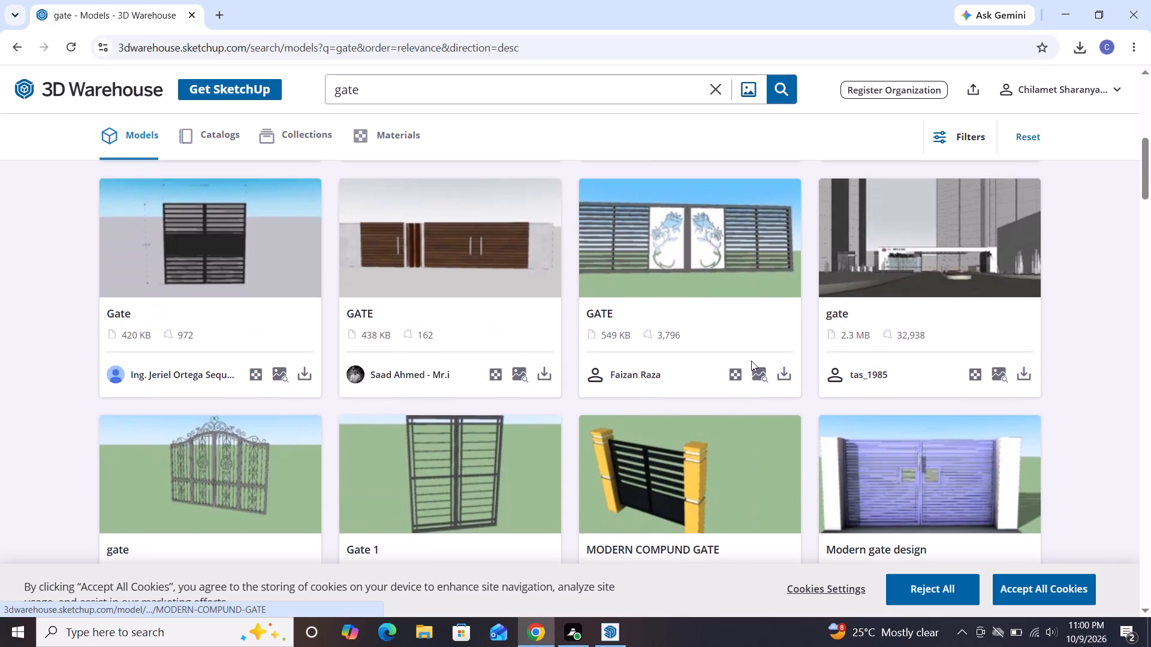
scroll(751, 361, down, 3)
scroll(492, 270, down, 5)
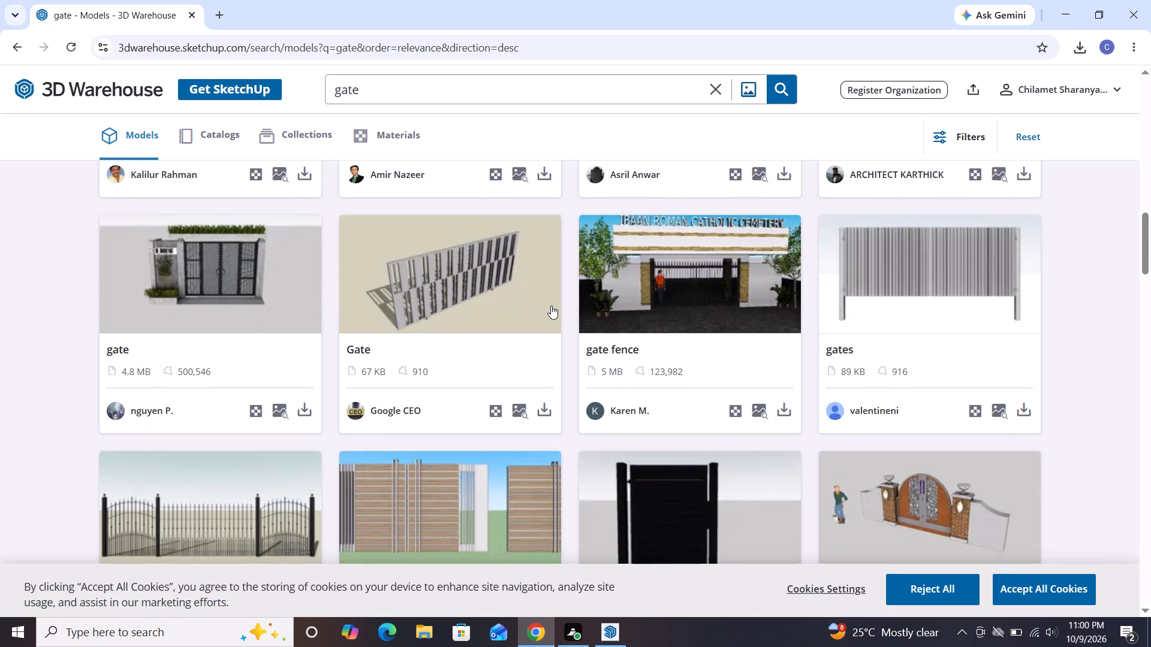
scroll(551, 306, down, 9)
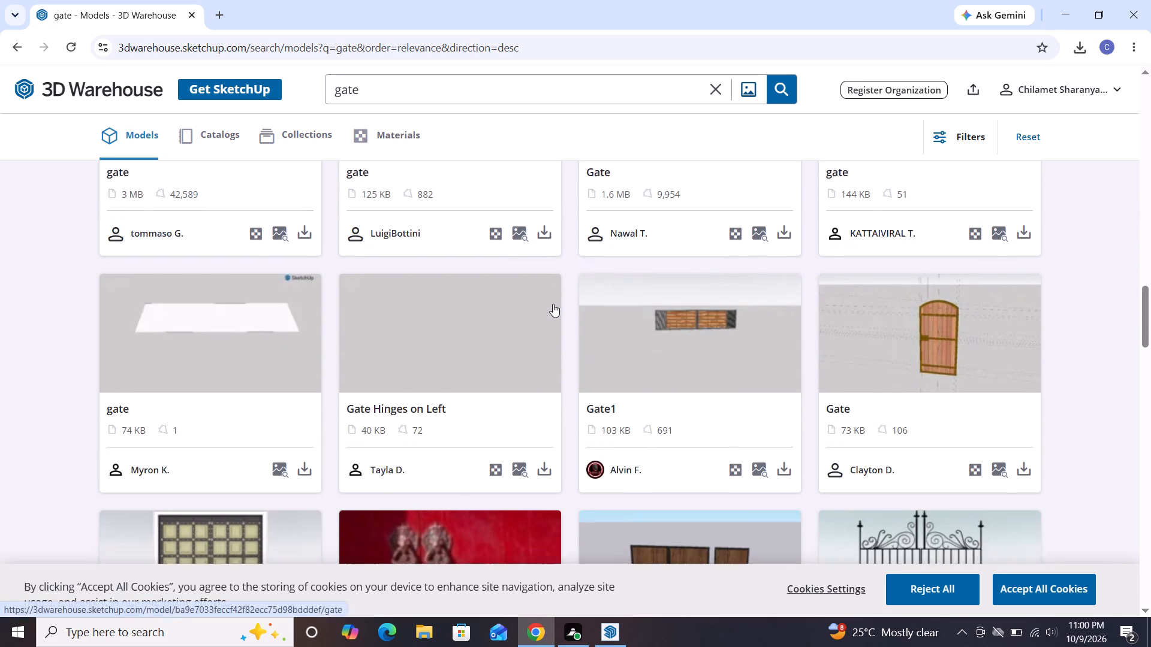
scroll(580, 250, down, 5)
scroll(598, 306, down, 2)
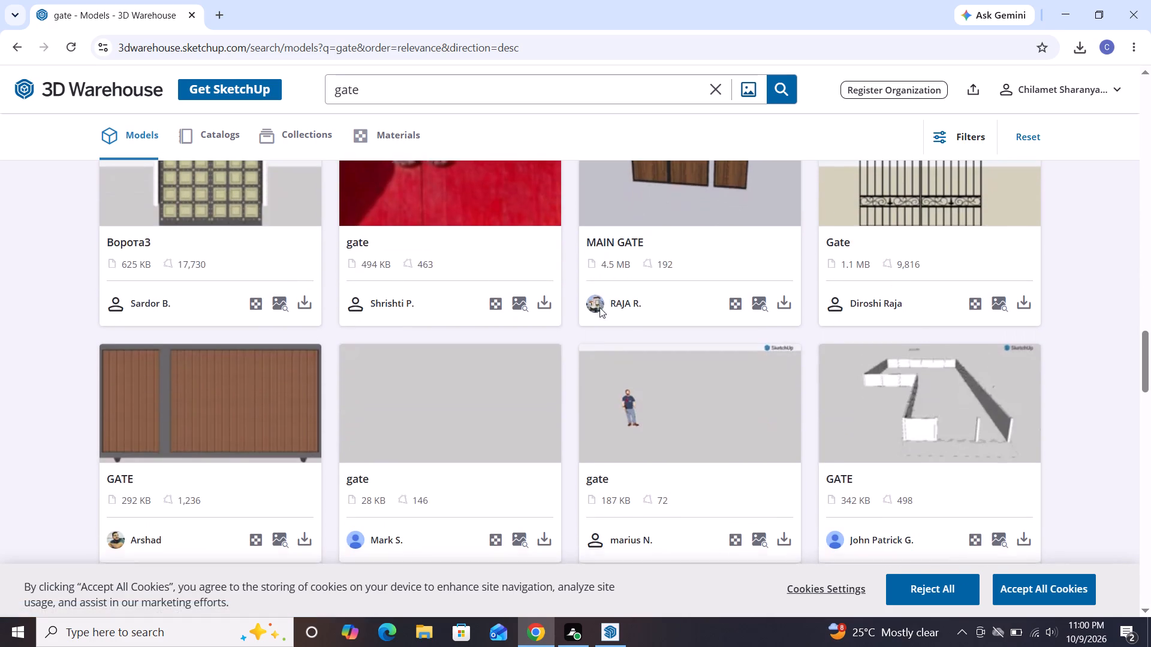
scroll(599, 307, down, 2)
scroll(649, 297, down, 3)
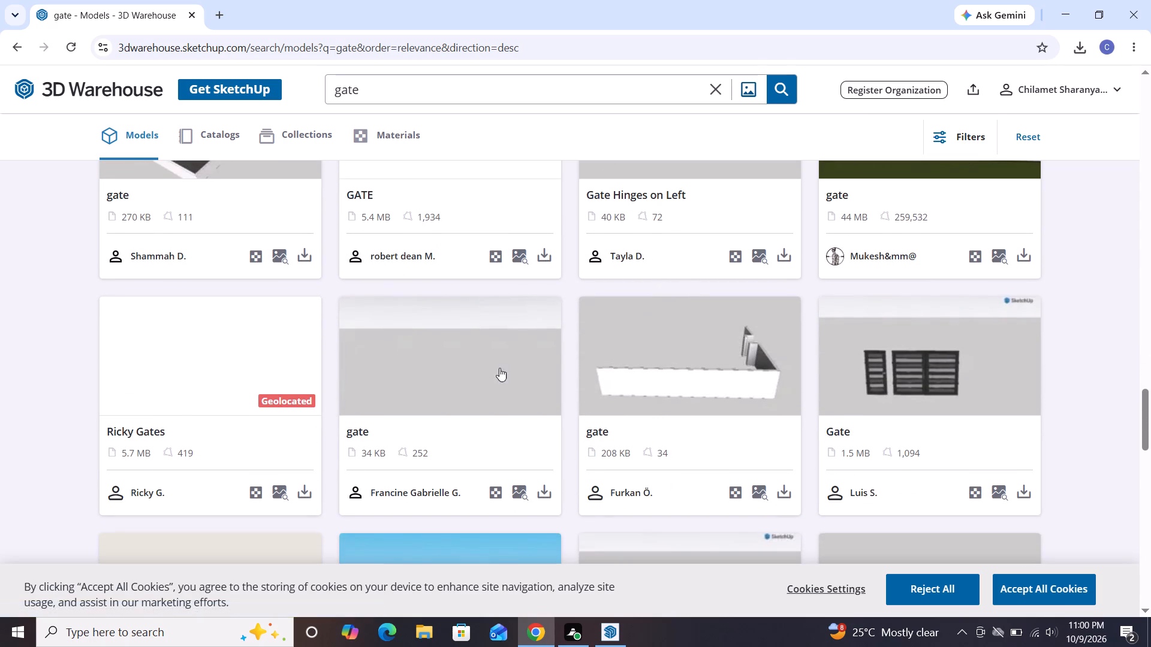
scroll(669, 369, down, 7)
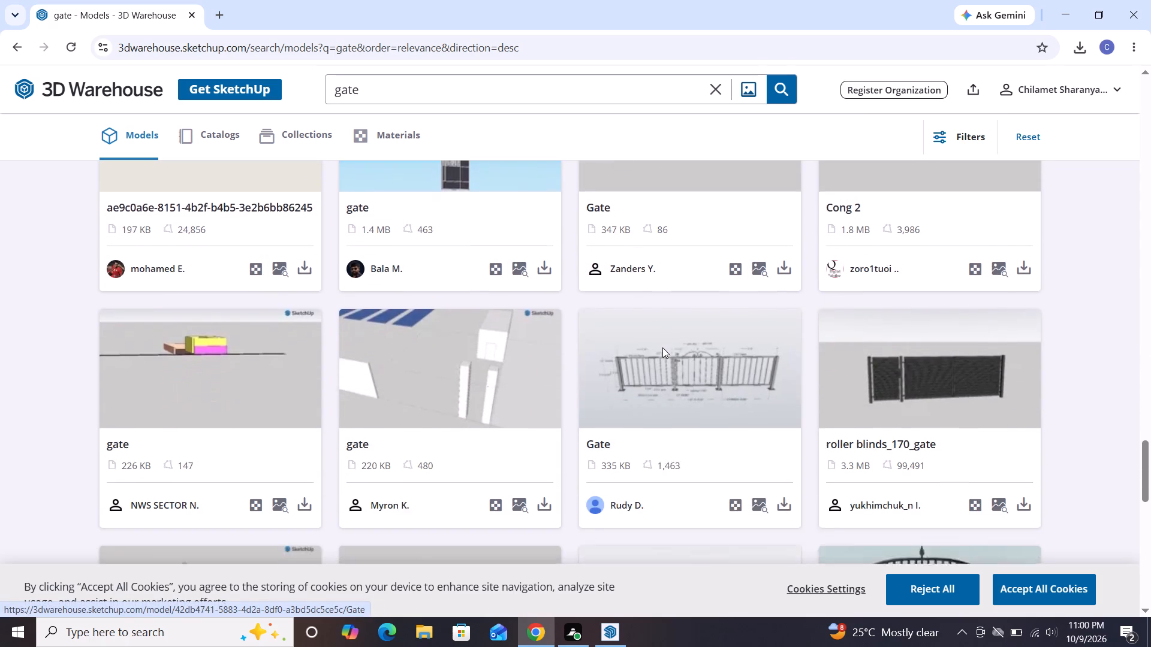
scroll(664, 349, down, 6)
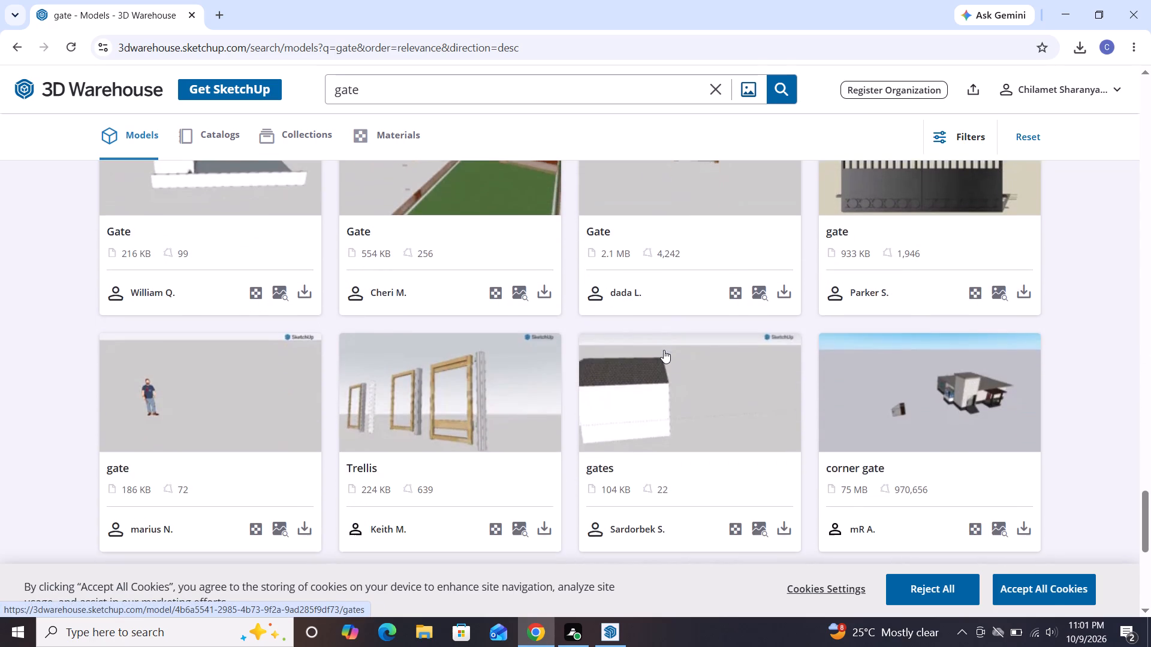
scroll(664, 350, down, 2)
Load more gate results and download the 621 KB dark slatted double gate with patterned panels as a SketchUp file.
click(621, 414)
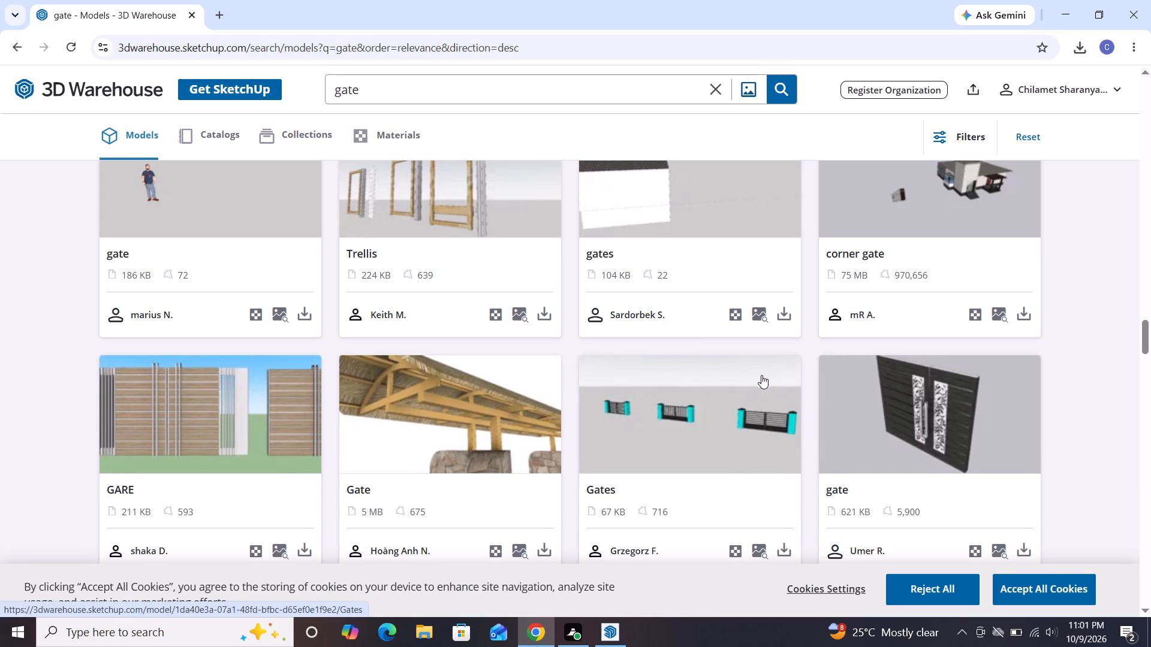
scroll(761, 374, down, 4)
scroll(784, 348, up, 3)
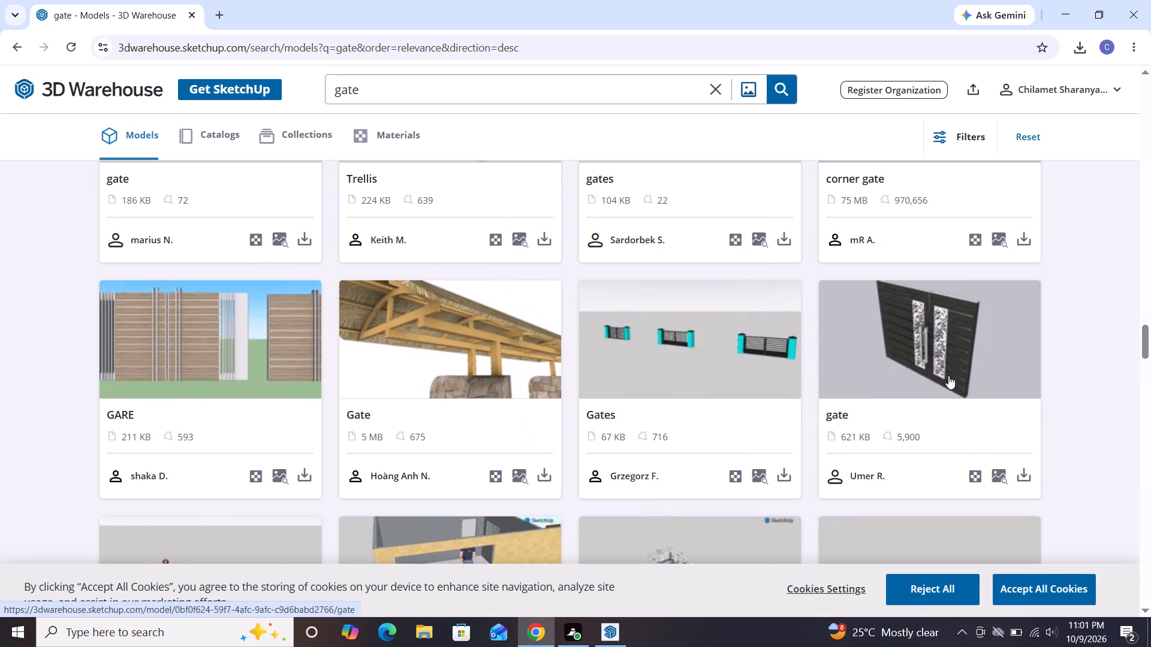
click(1020, 476)
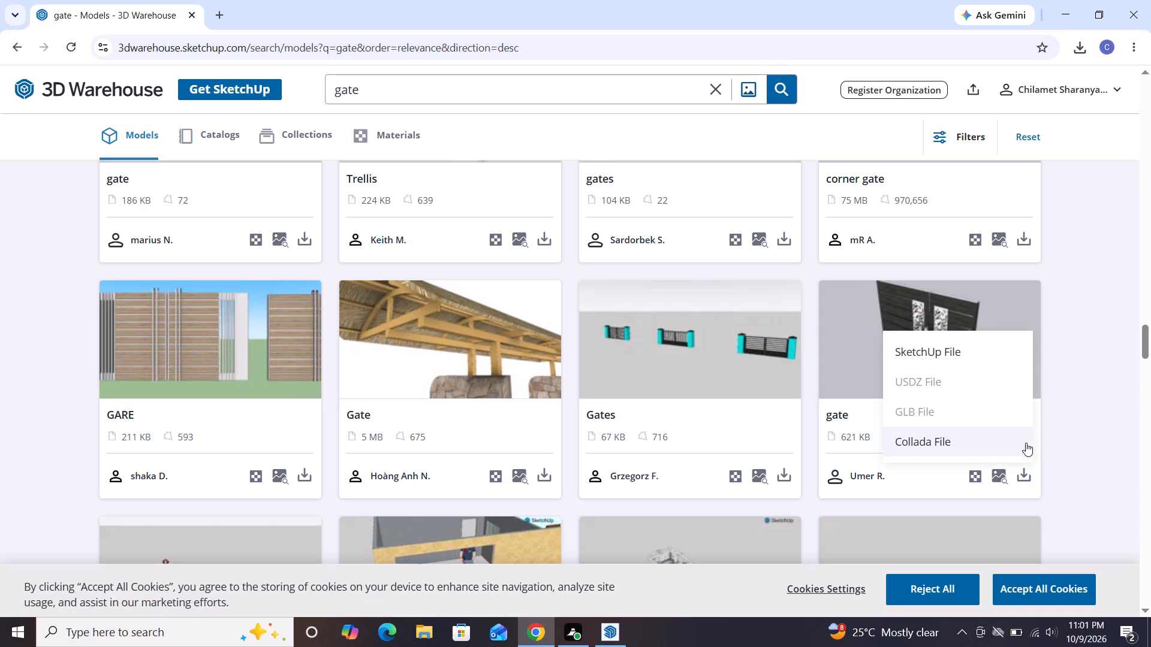
click(971, 352)
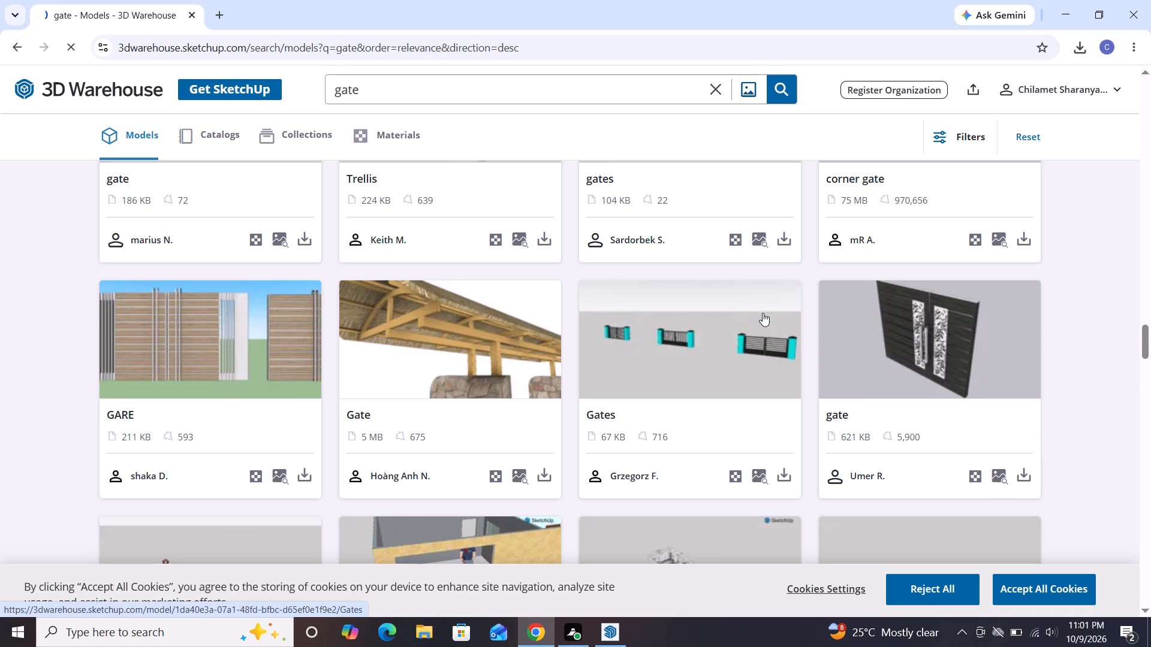
Browse the further gate search results for alternative gate designs.
scroll(815, 286, down, 4)
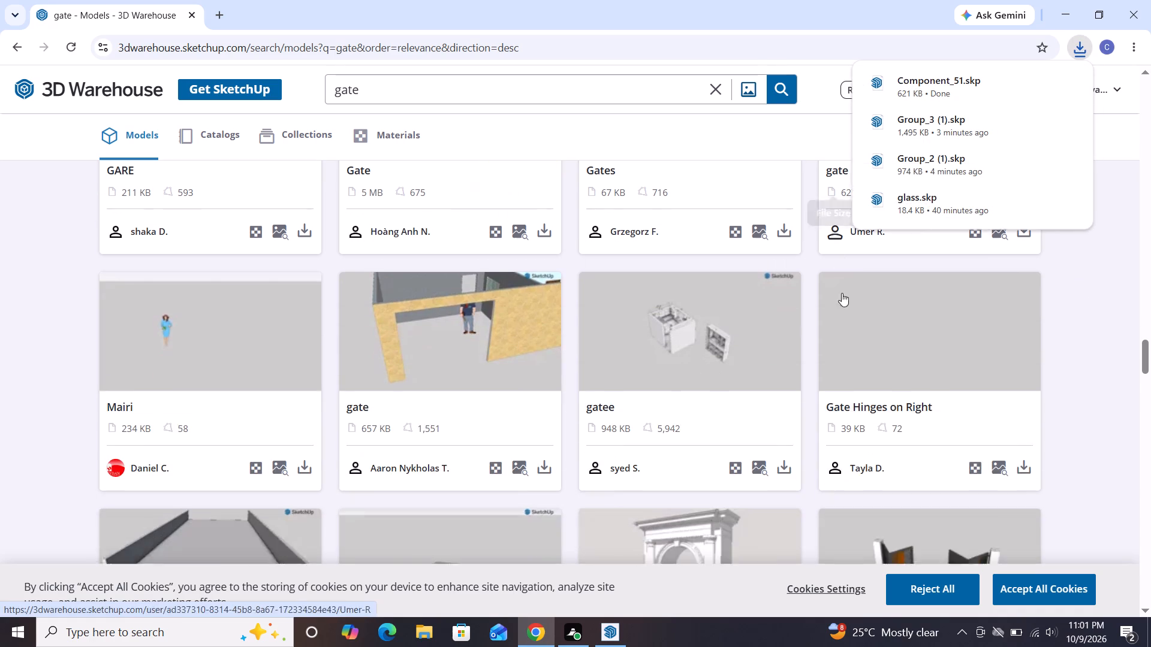
scroll(719, 328, down, 6)
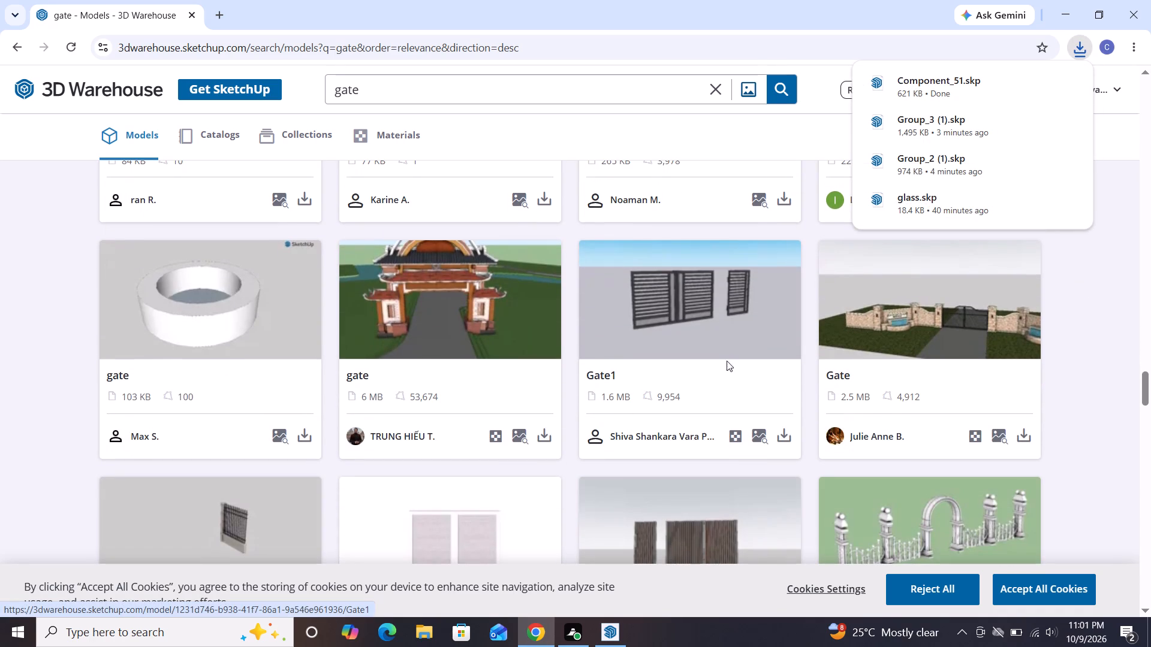
scroll(755, 349, down, 7)
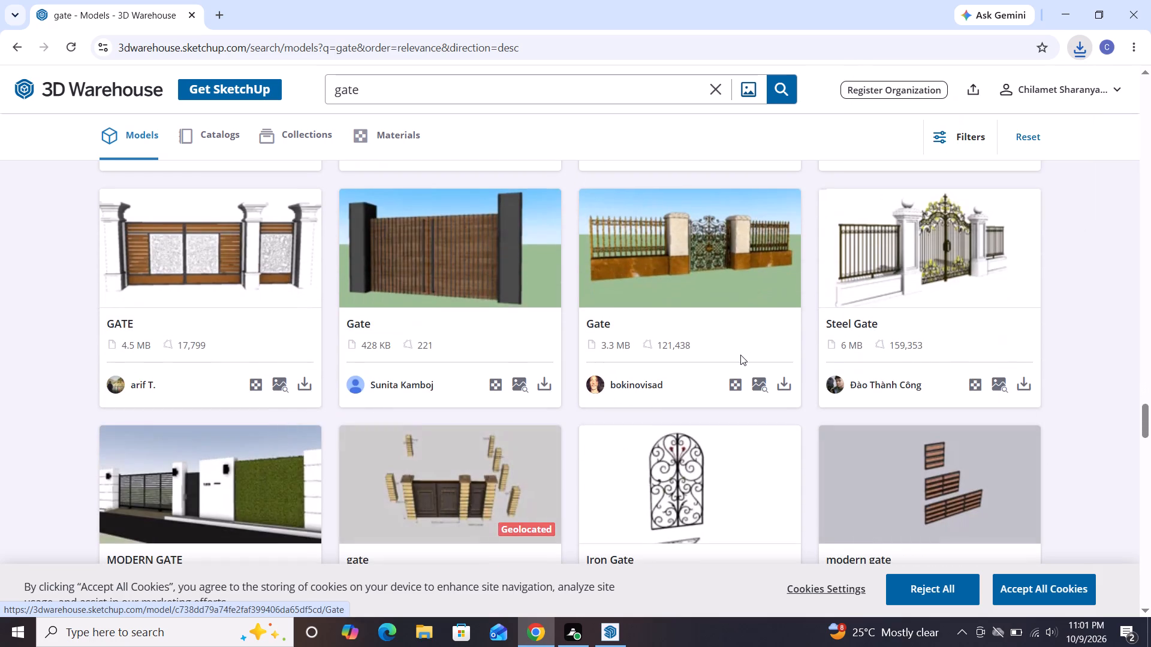
scroll(739, 356, down, 3)
scroll(739, 356, up, 4)
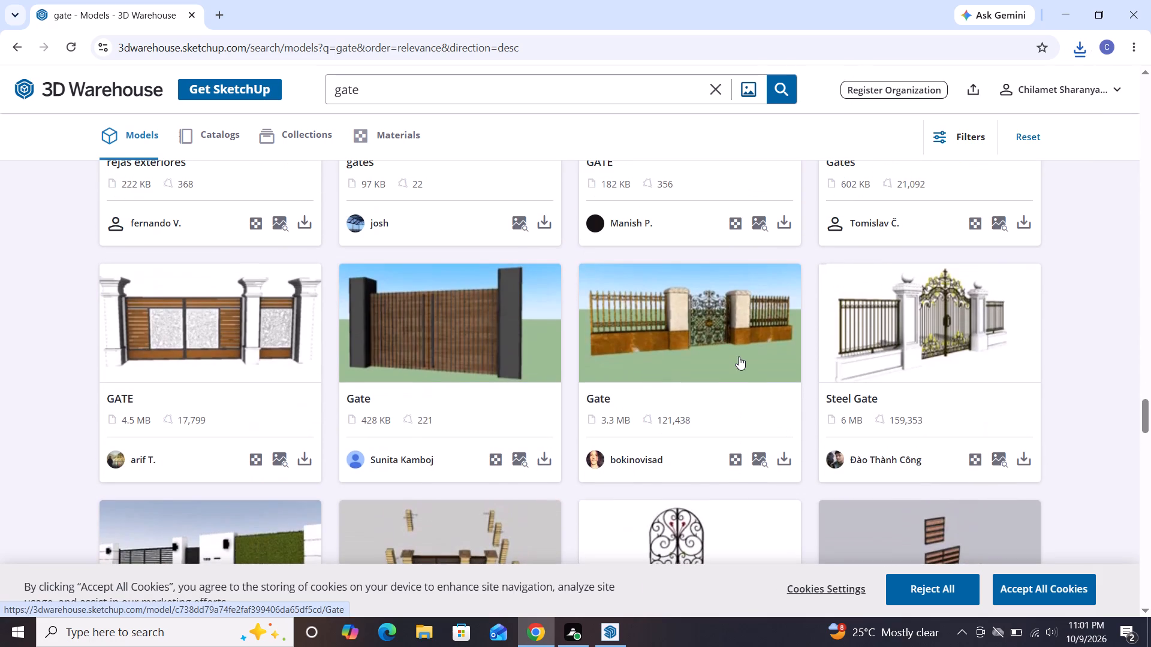
scroll(727, 350, down, 8)
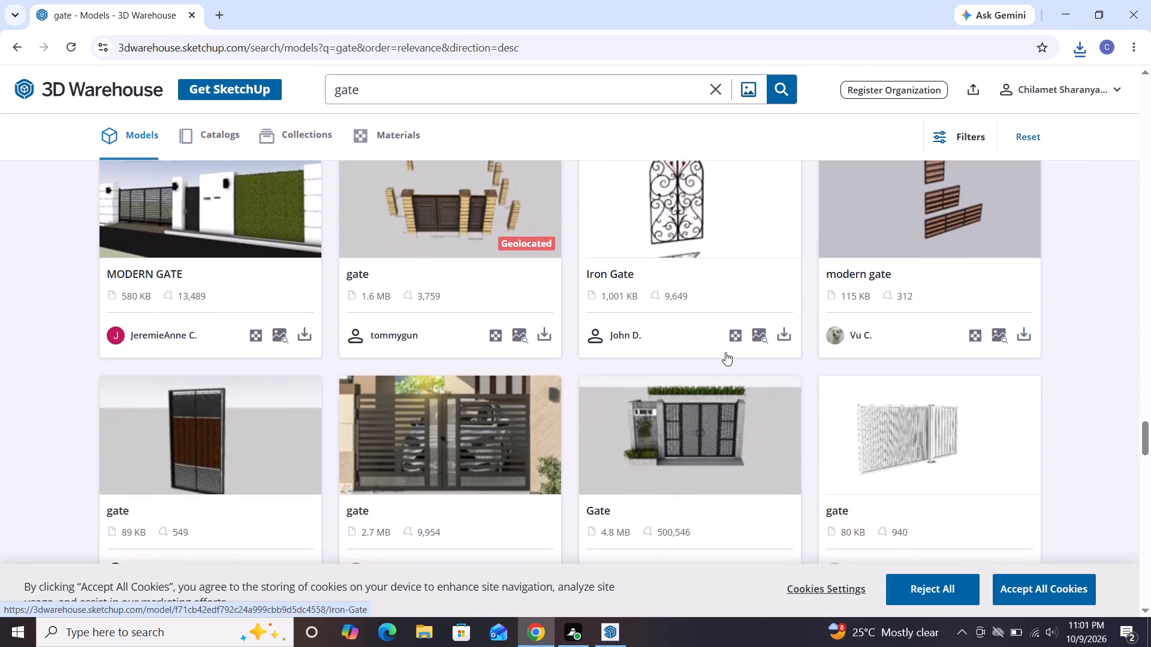
scroll(724, 353, down, 4)
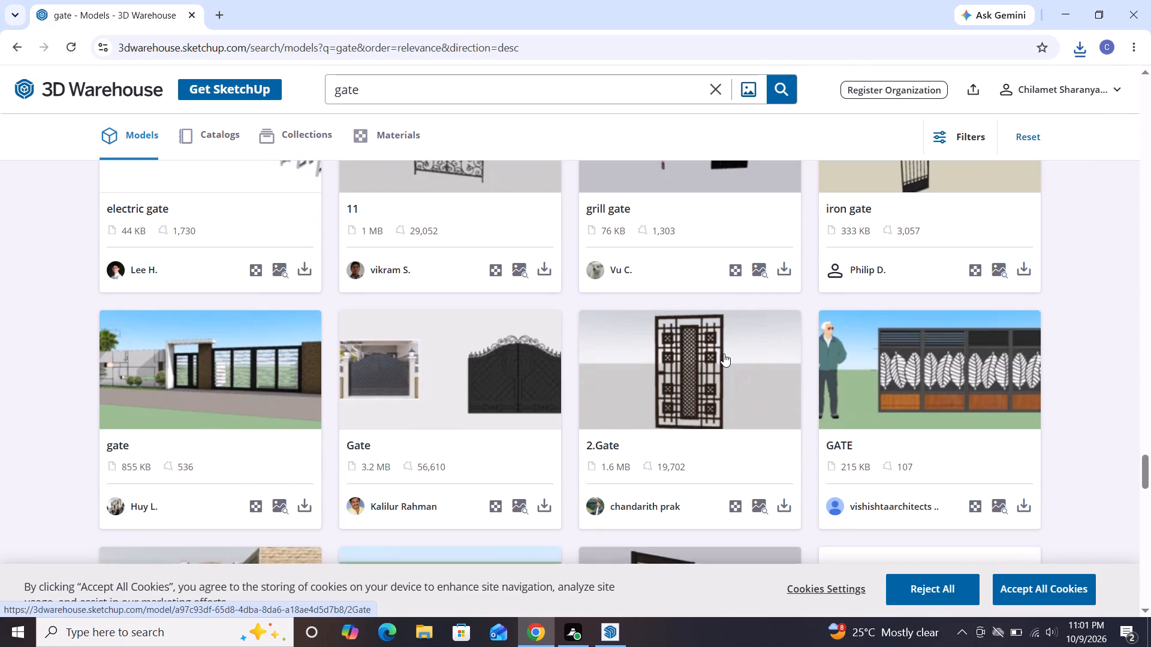
scroll(724, 353, down, 6)
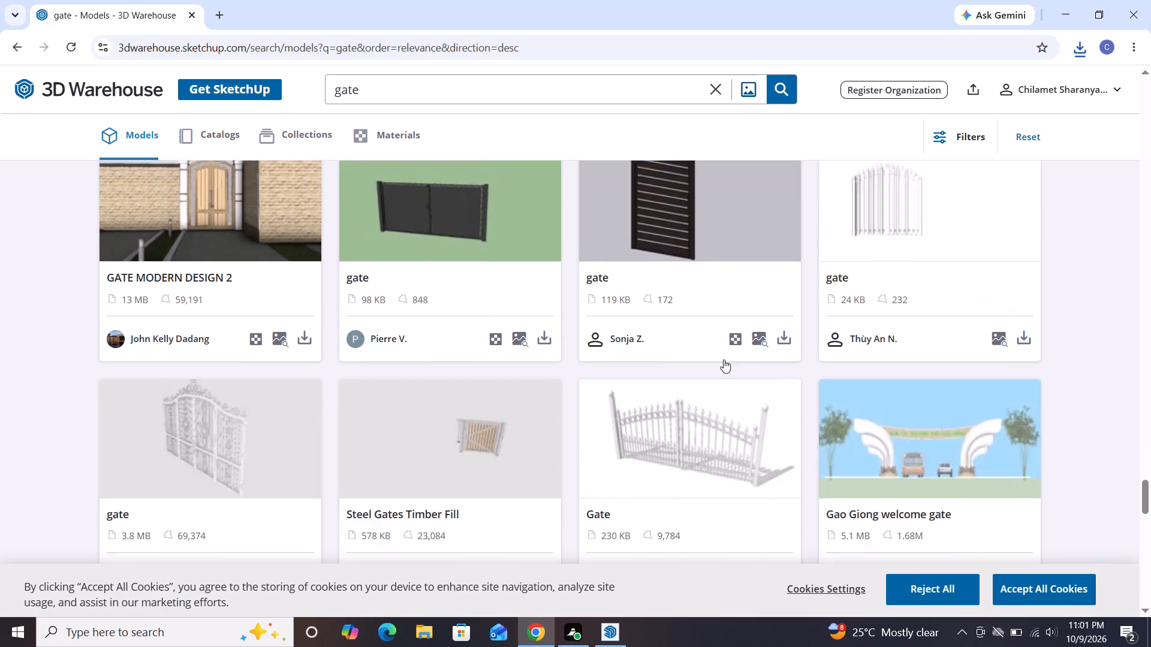
scroll(700, 368, down, 8)
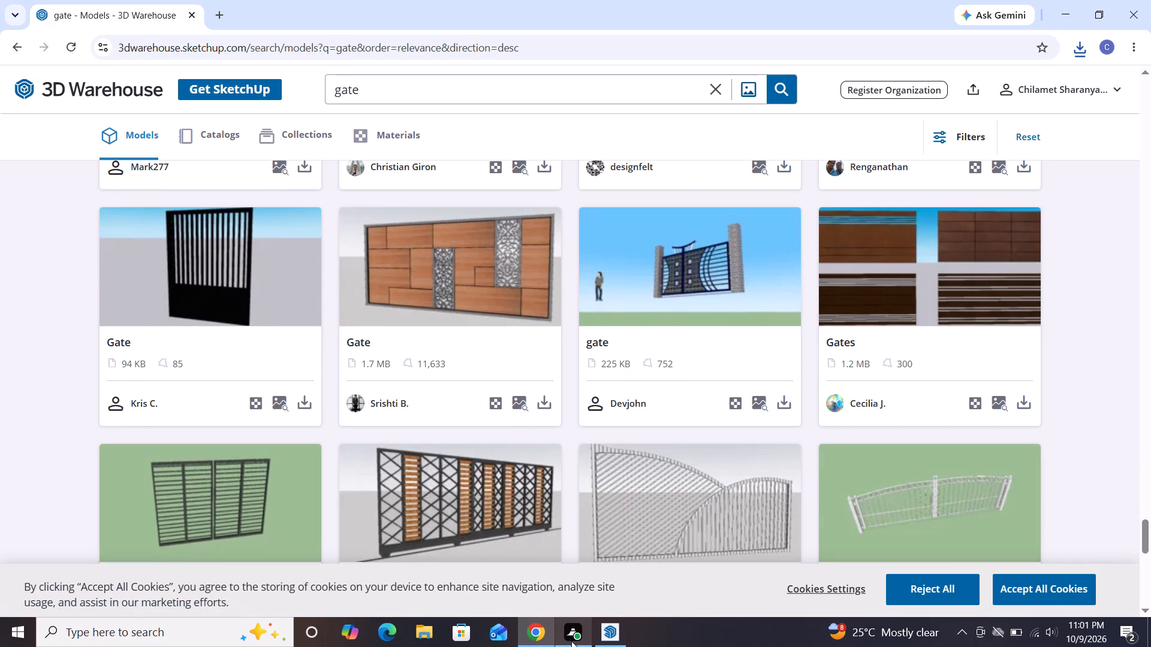
Switch to SketchUp and import the Component_51 gate file from Downloads, placing it on the ground in front of the house plinth.
click(611, 634)
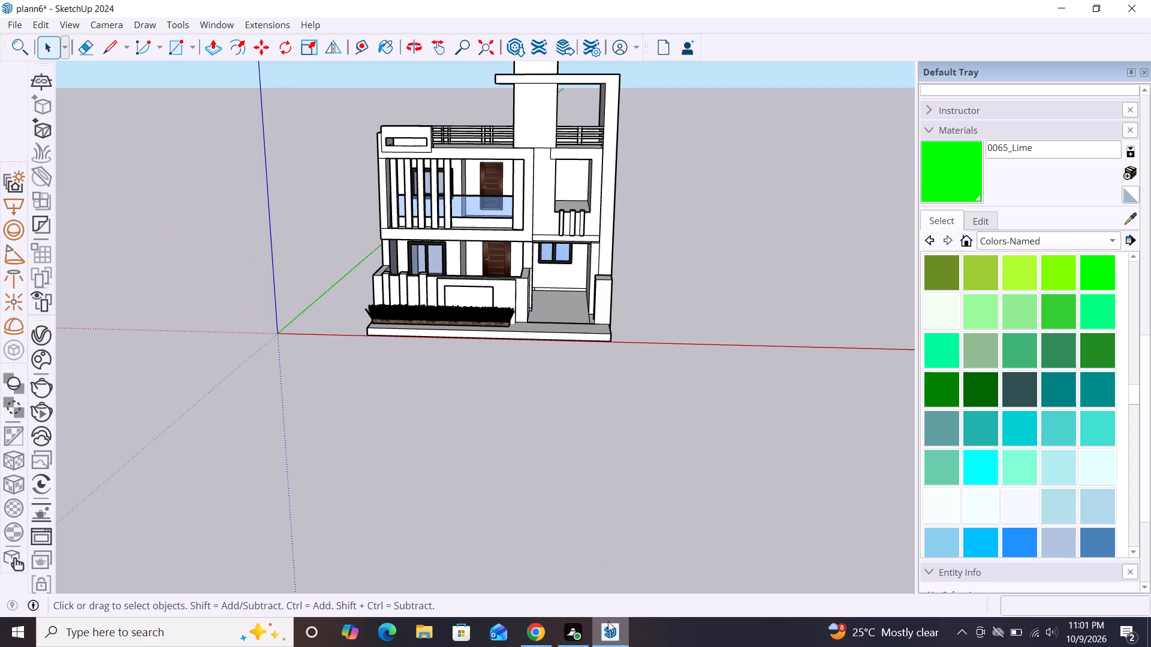
scroll(689, 329, down, 3)
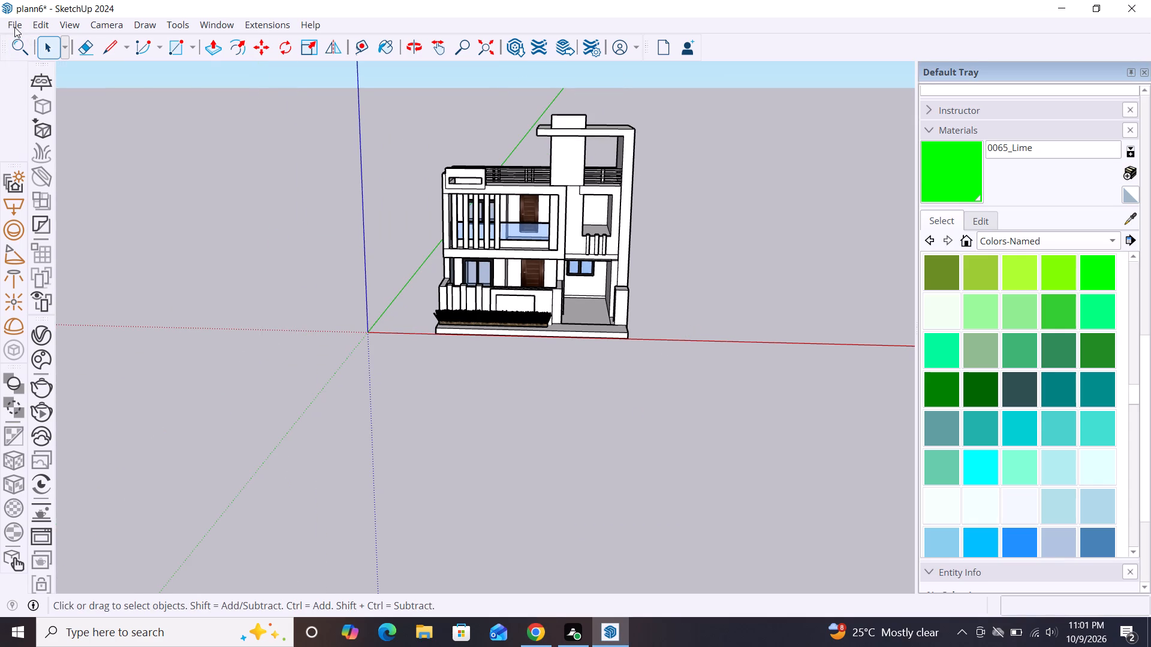
click(14, 27)
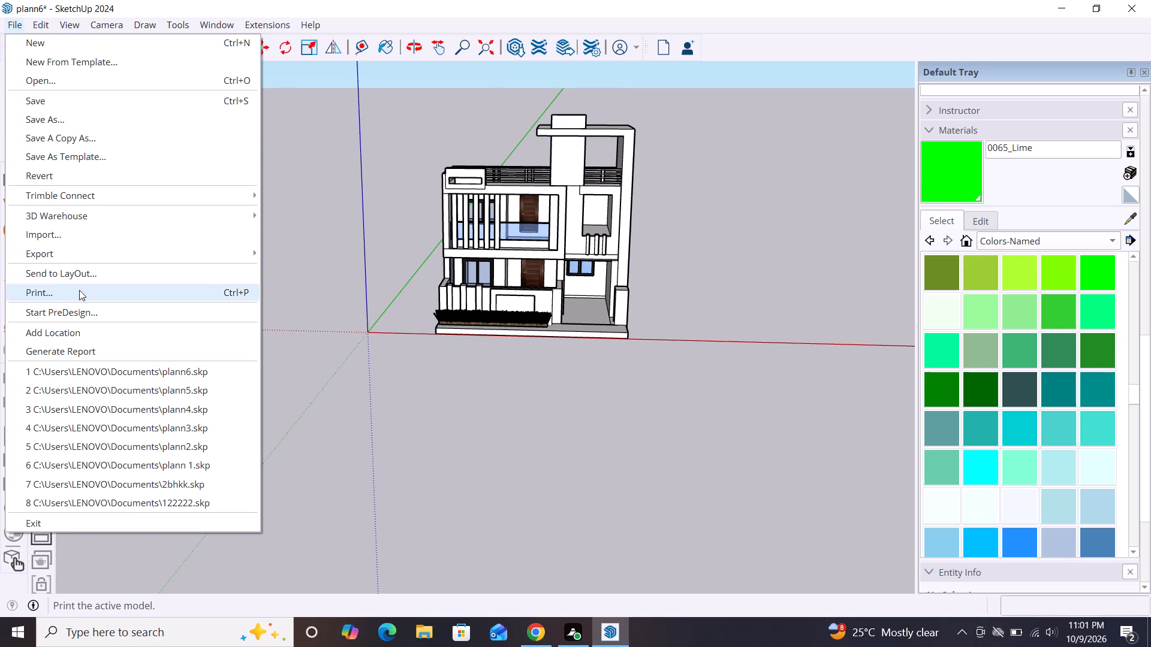
click(86, 238)
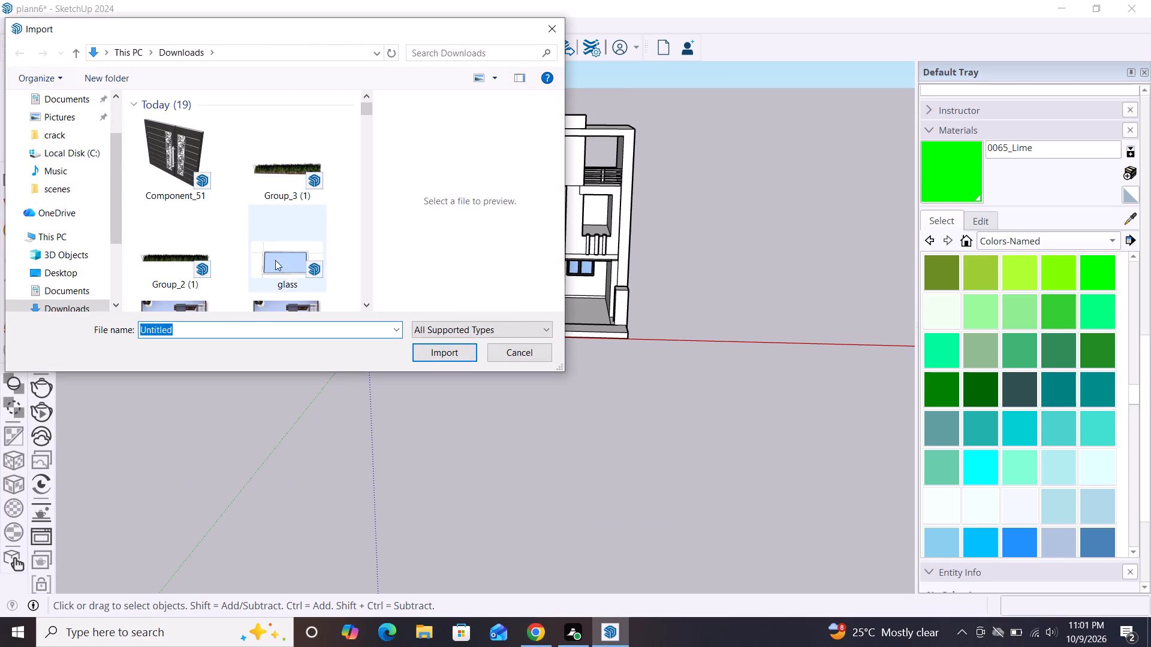
click(146, 184)
double_click(447, 357)
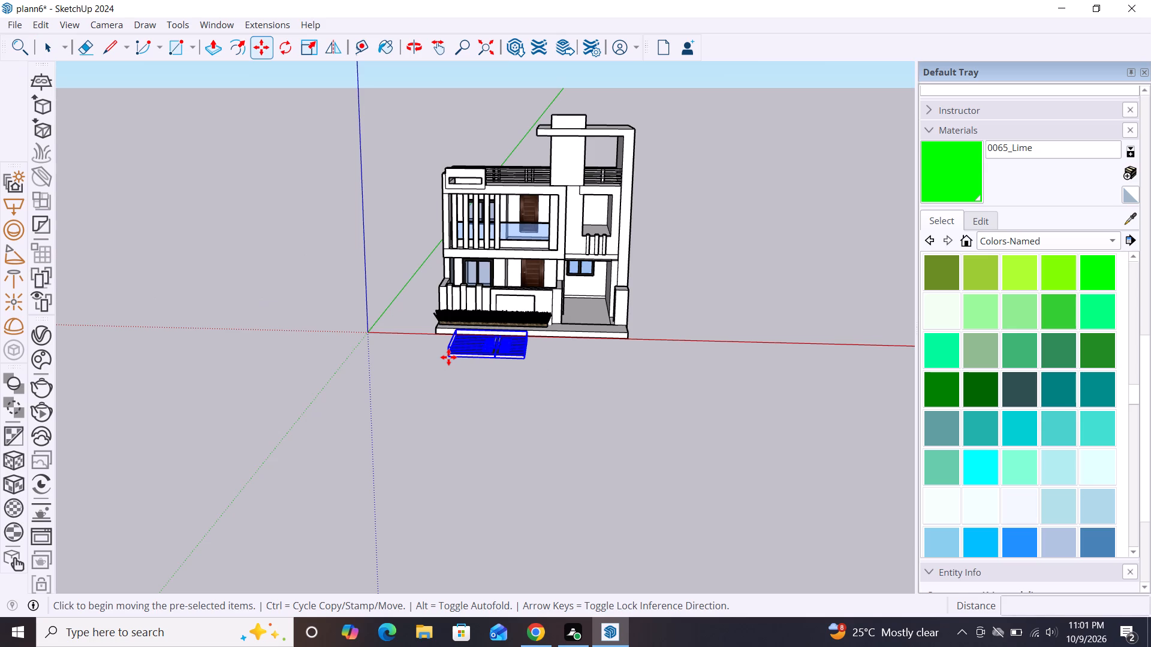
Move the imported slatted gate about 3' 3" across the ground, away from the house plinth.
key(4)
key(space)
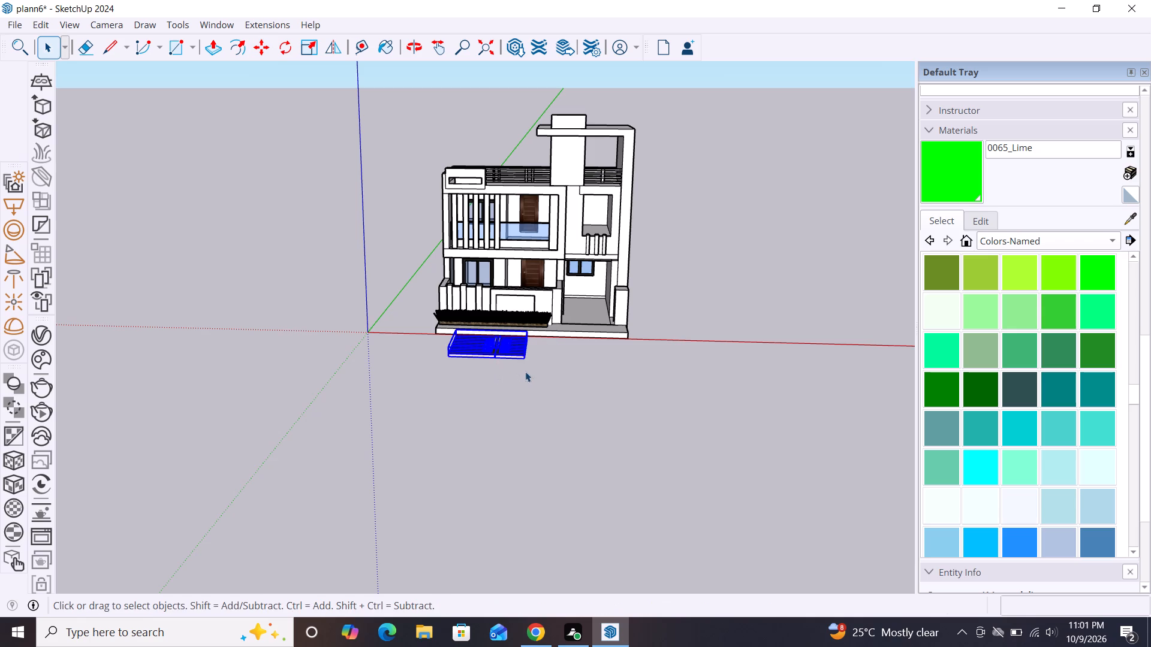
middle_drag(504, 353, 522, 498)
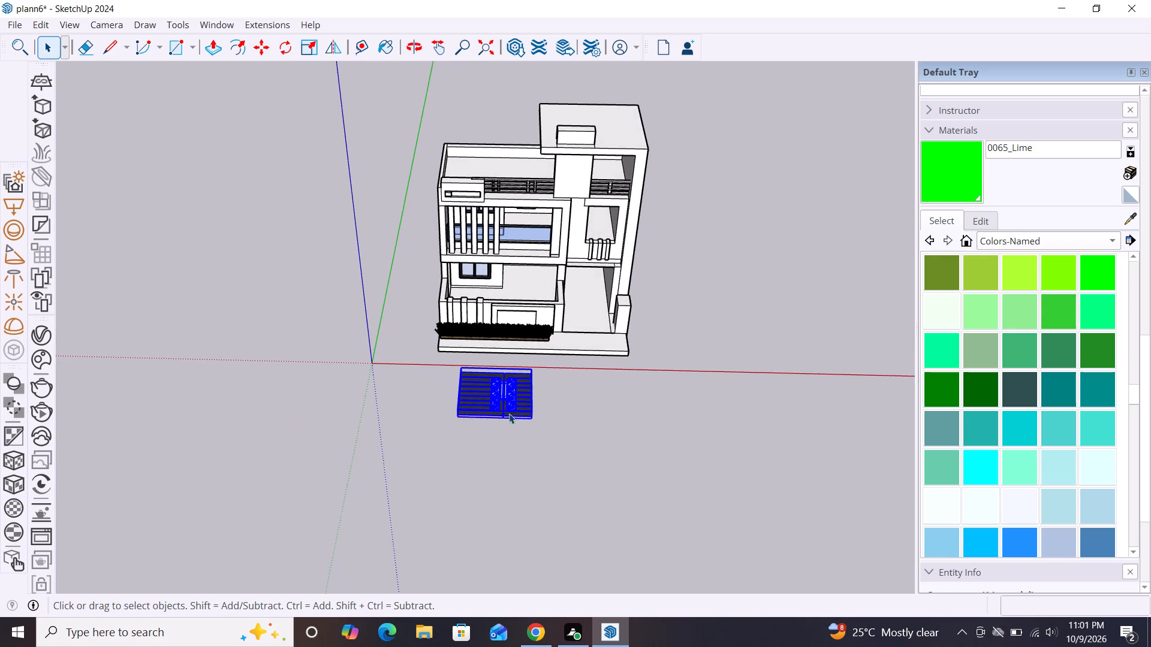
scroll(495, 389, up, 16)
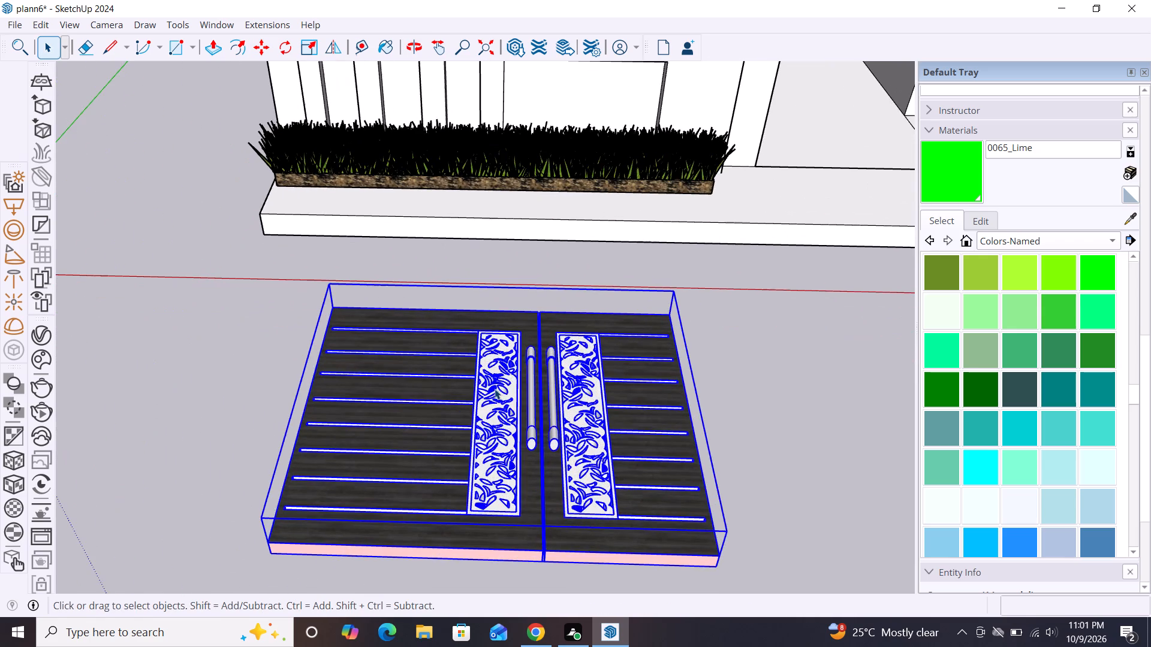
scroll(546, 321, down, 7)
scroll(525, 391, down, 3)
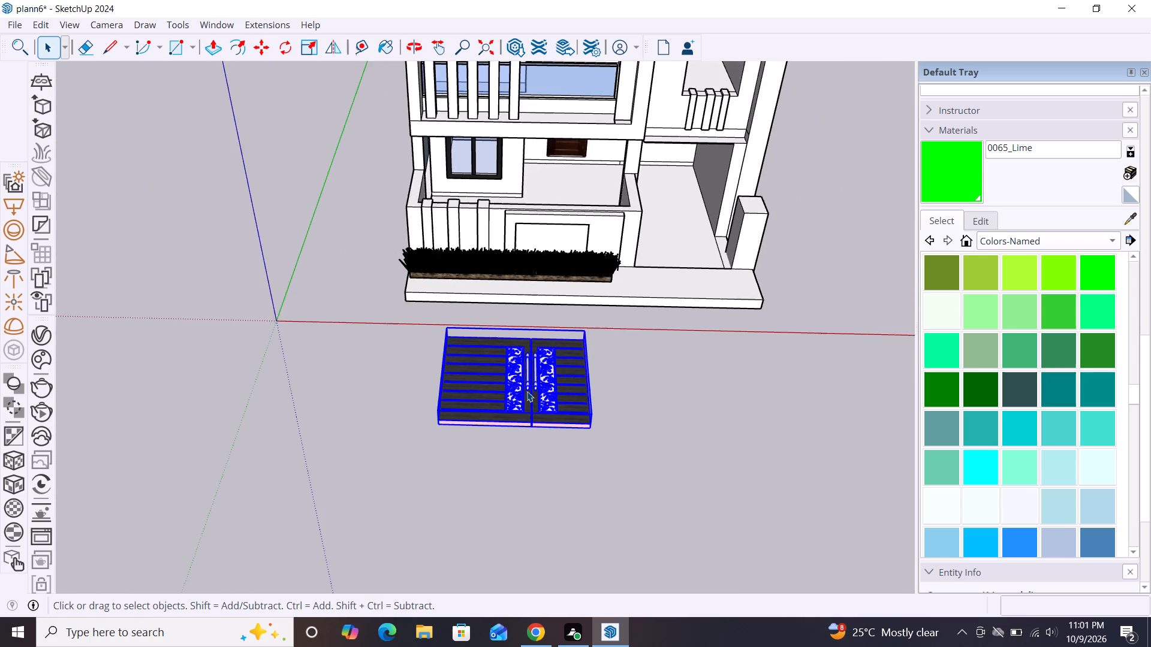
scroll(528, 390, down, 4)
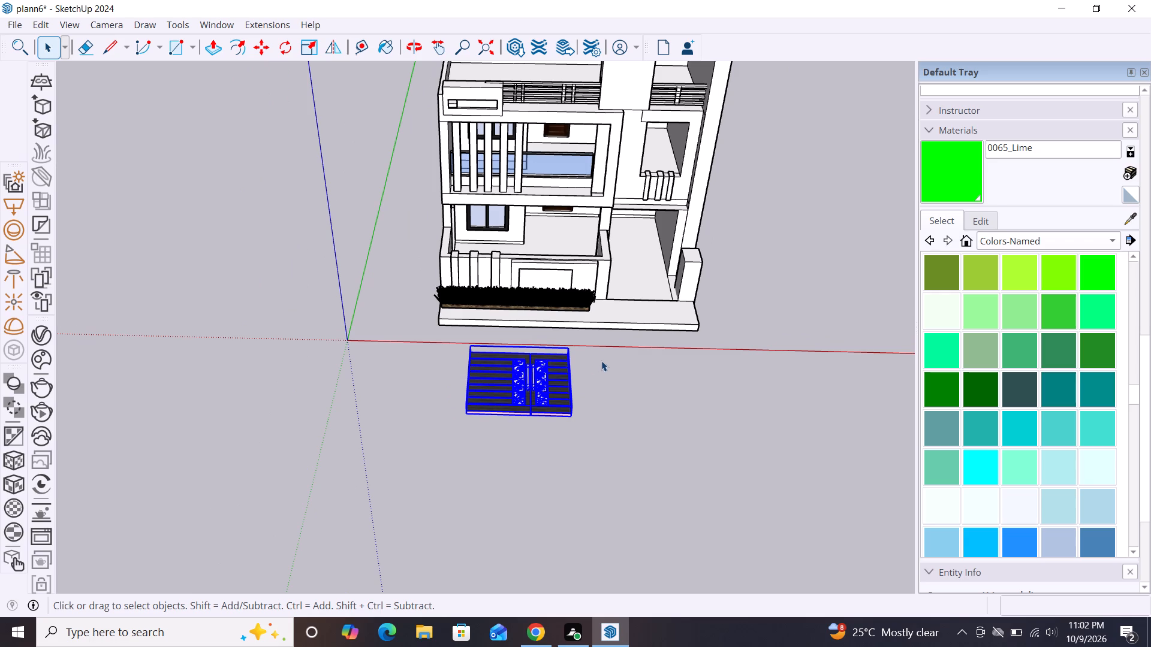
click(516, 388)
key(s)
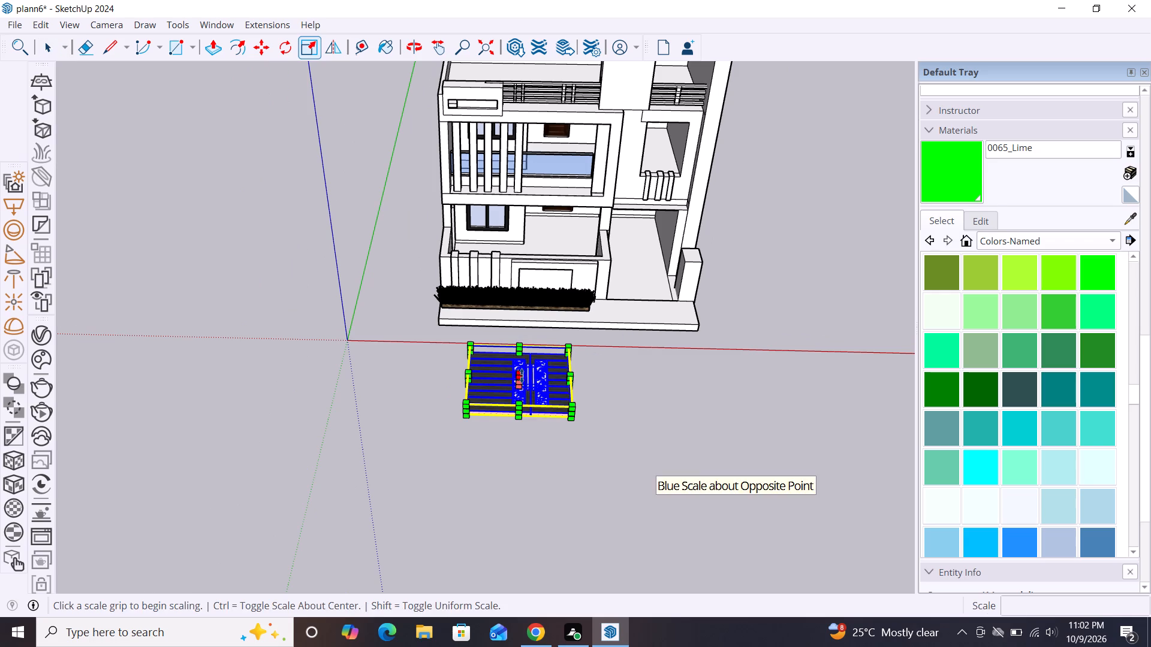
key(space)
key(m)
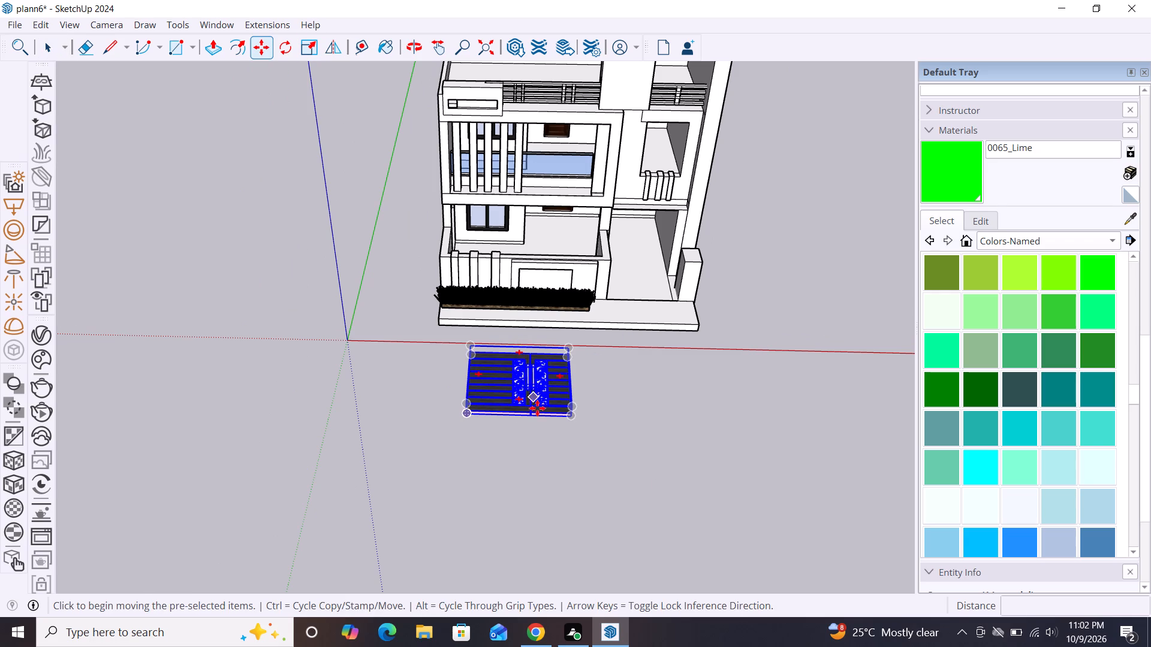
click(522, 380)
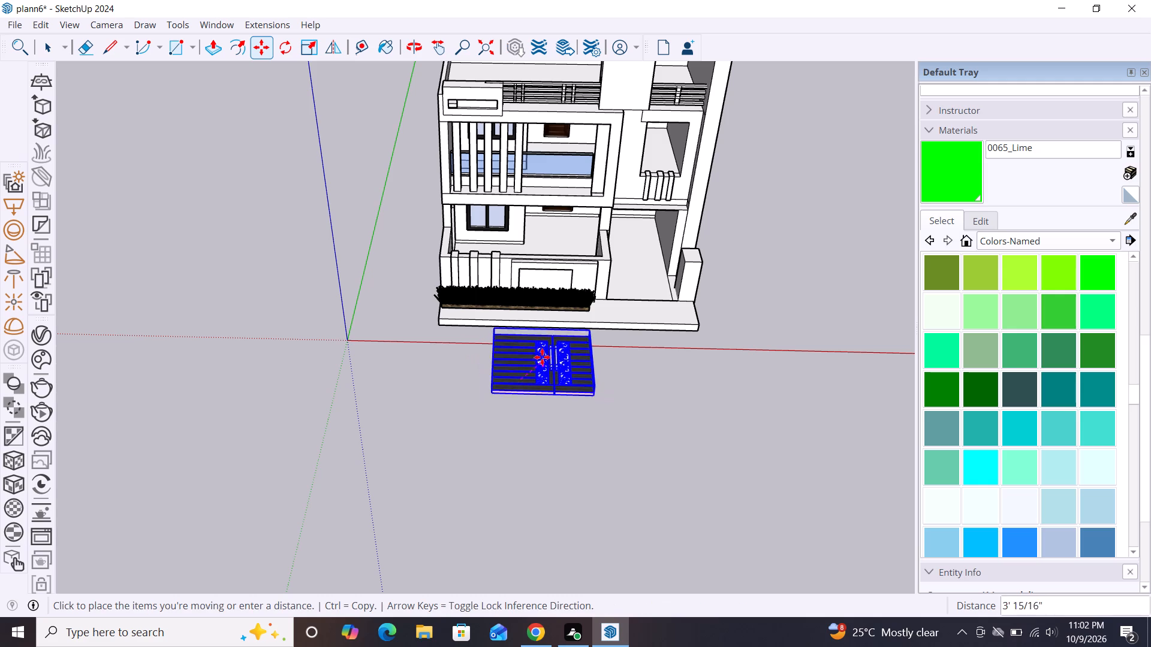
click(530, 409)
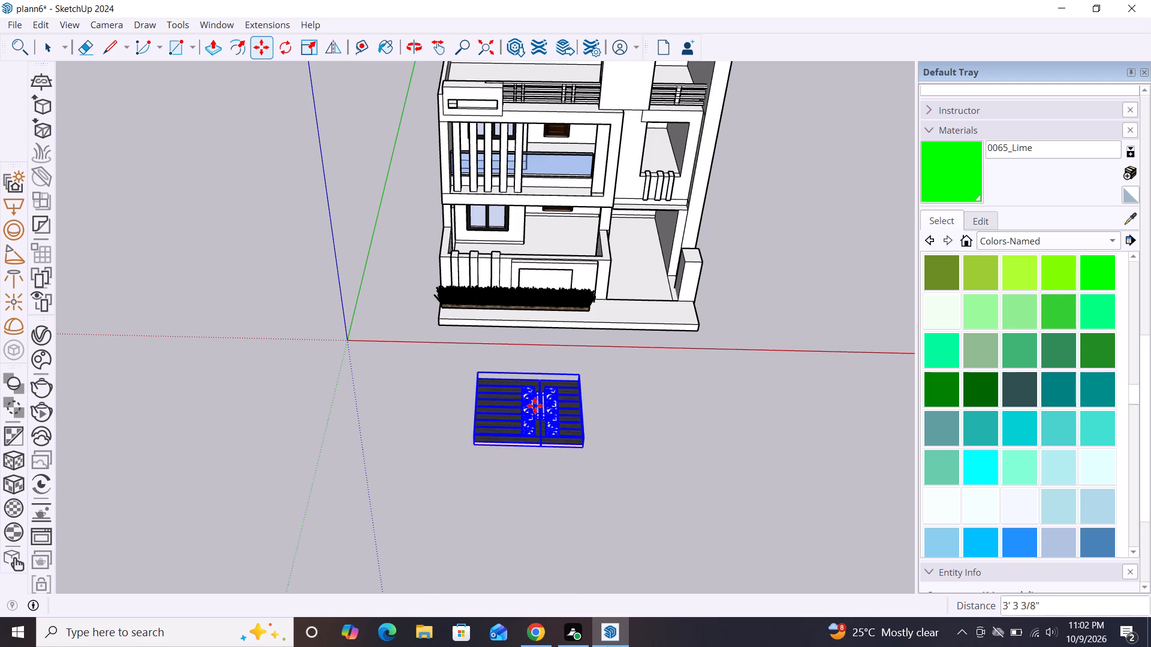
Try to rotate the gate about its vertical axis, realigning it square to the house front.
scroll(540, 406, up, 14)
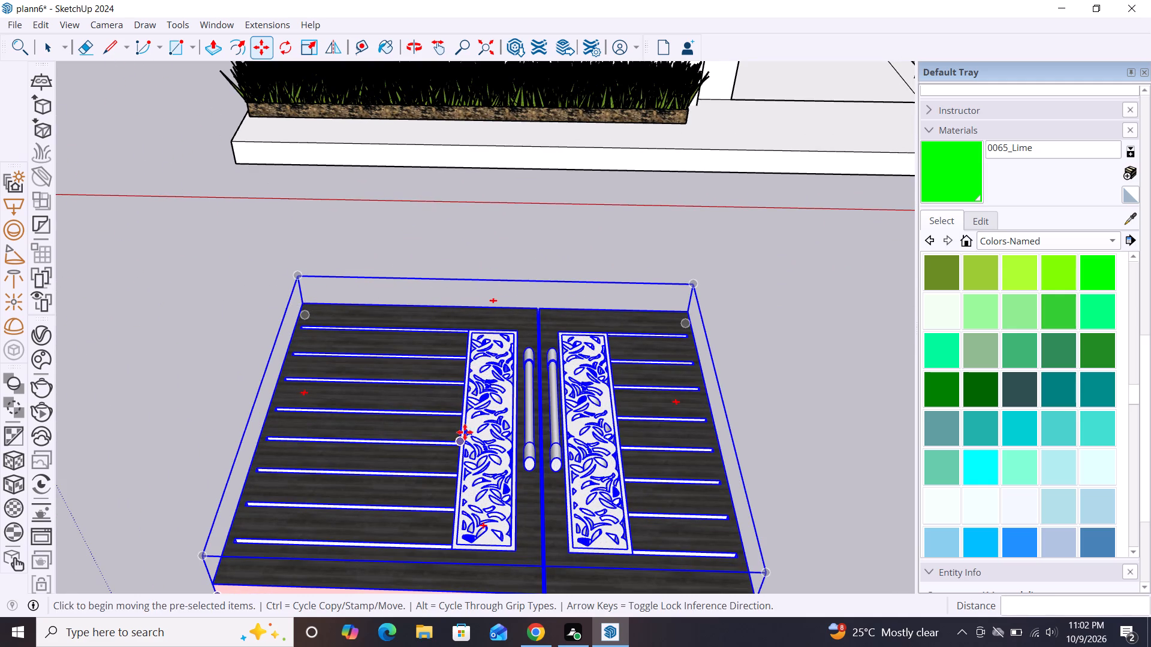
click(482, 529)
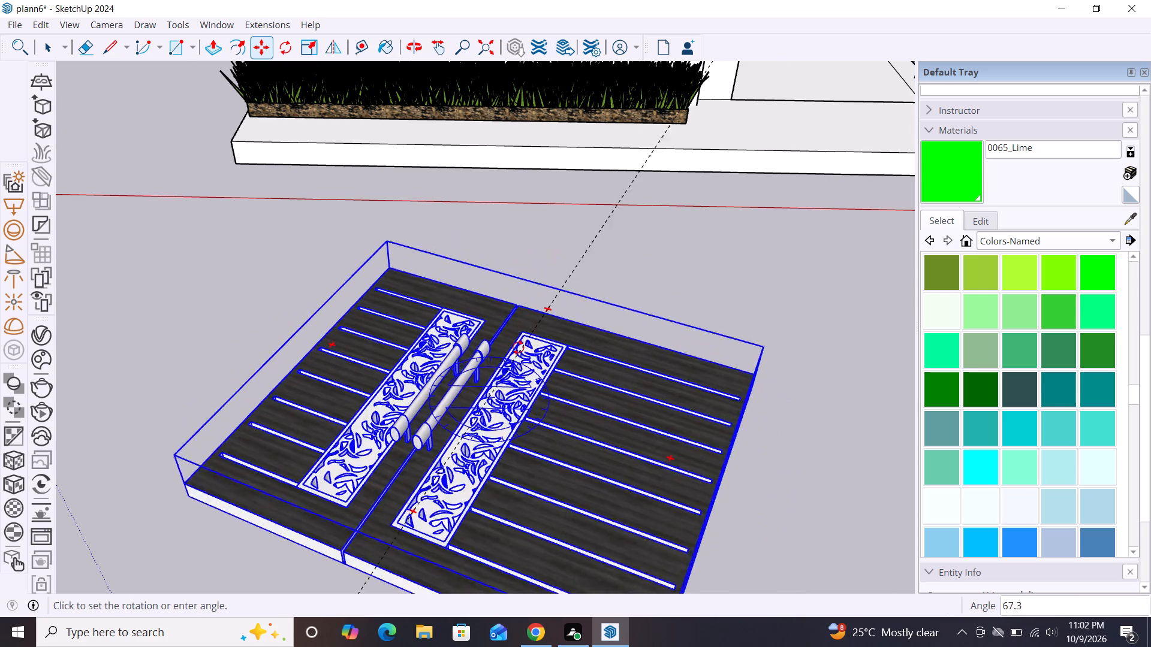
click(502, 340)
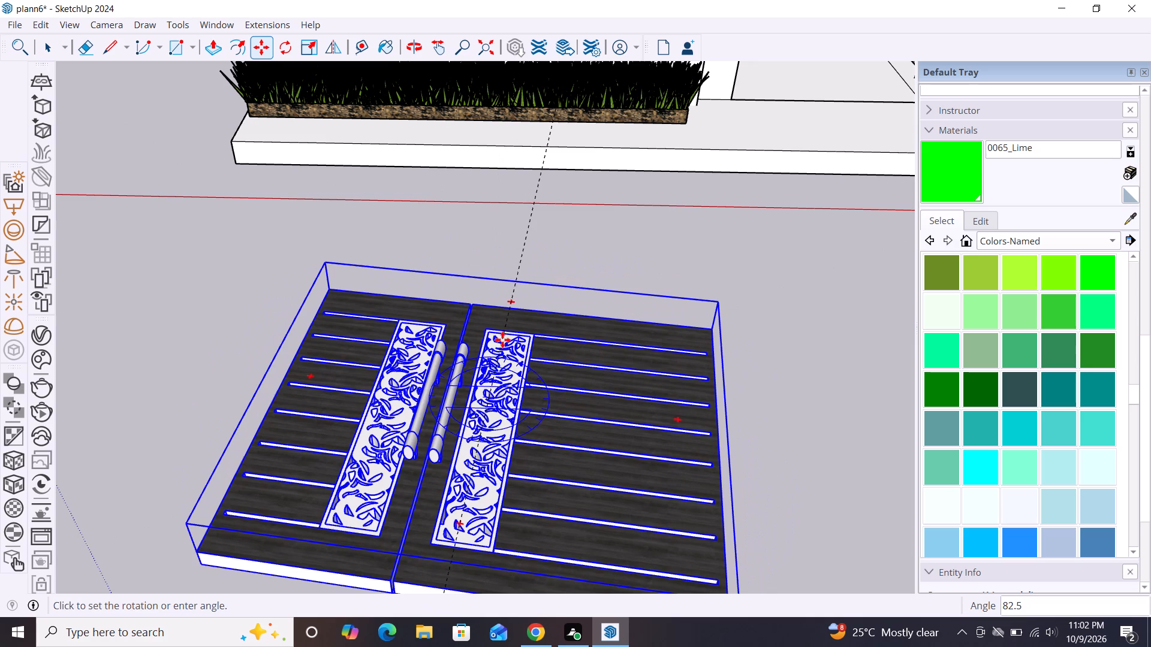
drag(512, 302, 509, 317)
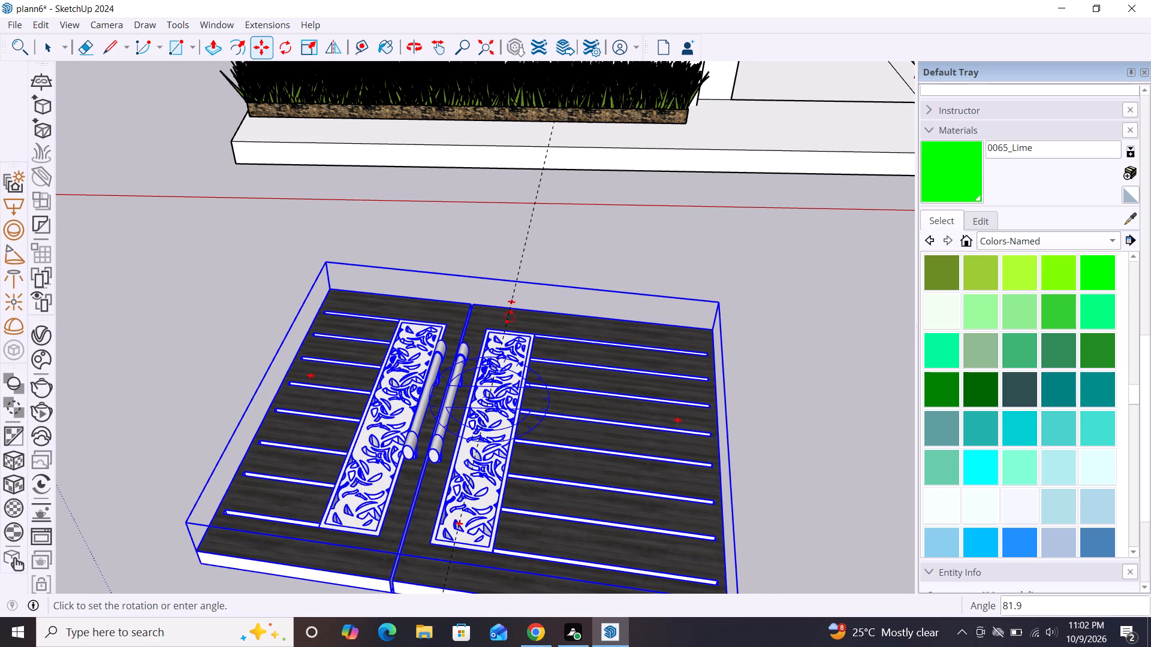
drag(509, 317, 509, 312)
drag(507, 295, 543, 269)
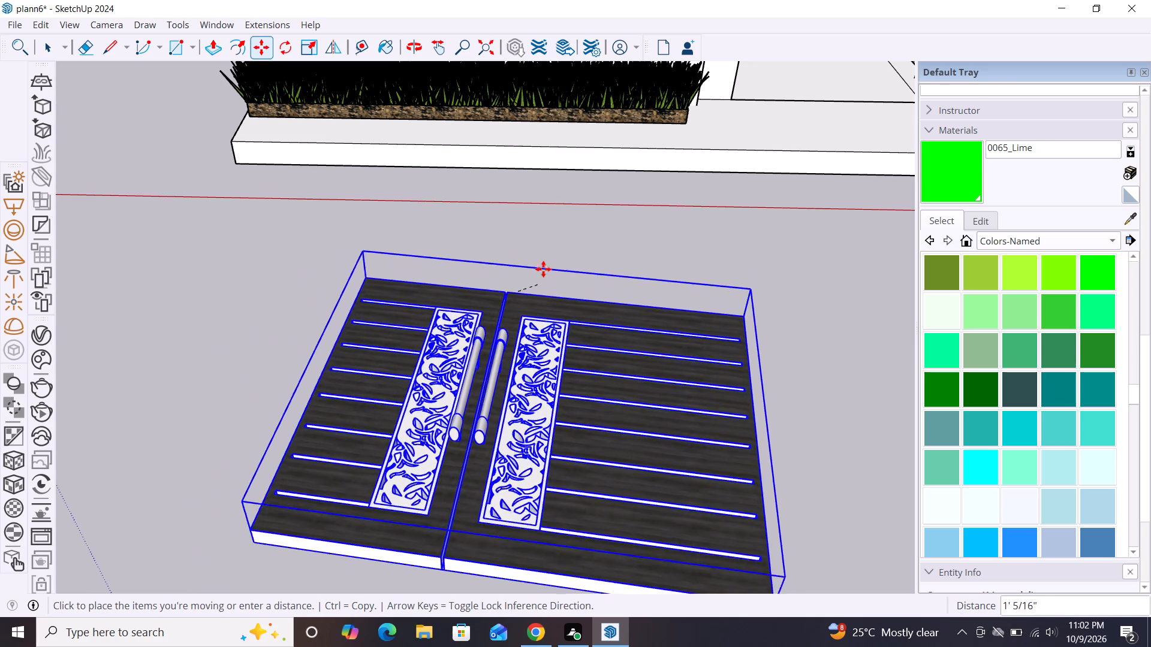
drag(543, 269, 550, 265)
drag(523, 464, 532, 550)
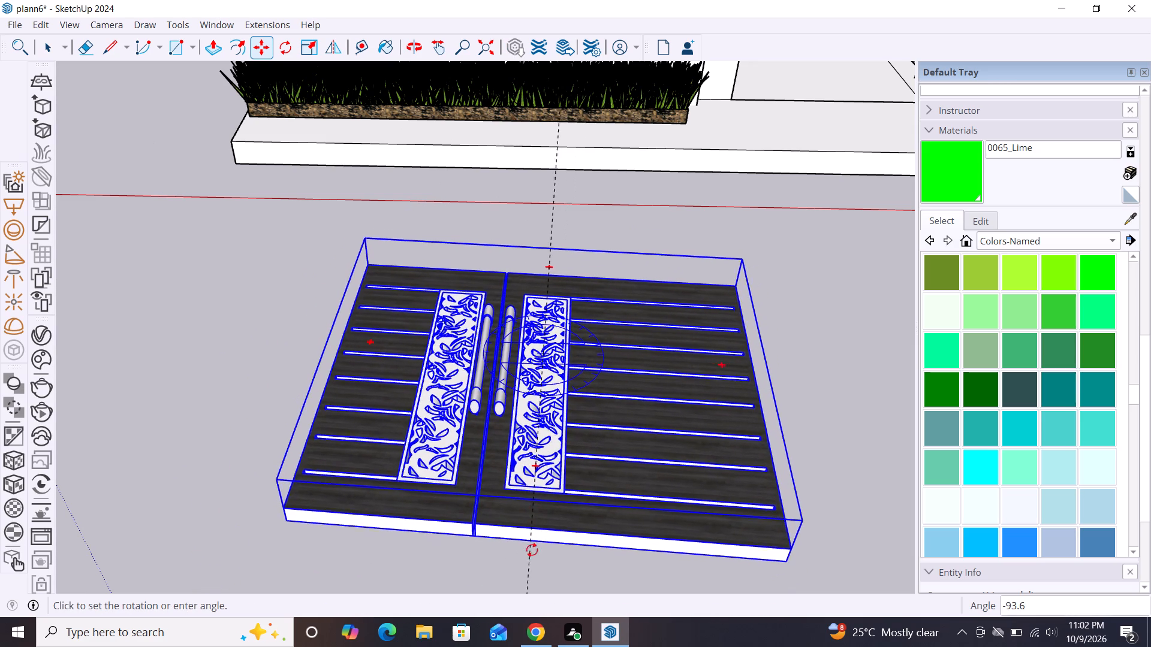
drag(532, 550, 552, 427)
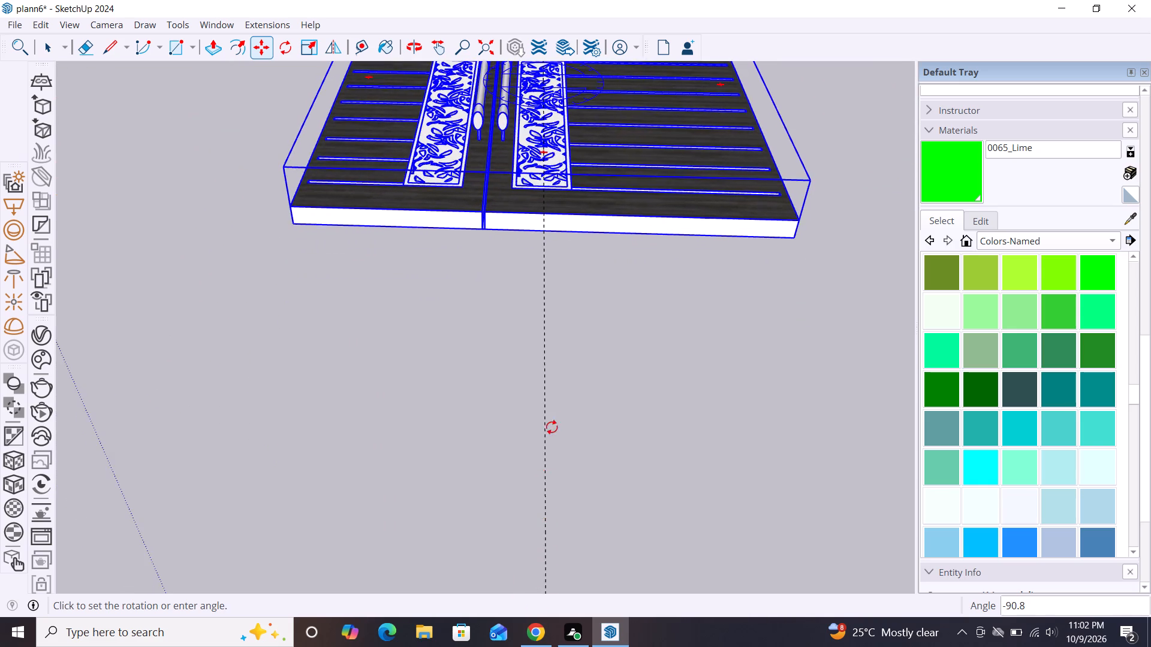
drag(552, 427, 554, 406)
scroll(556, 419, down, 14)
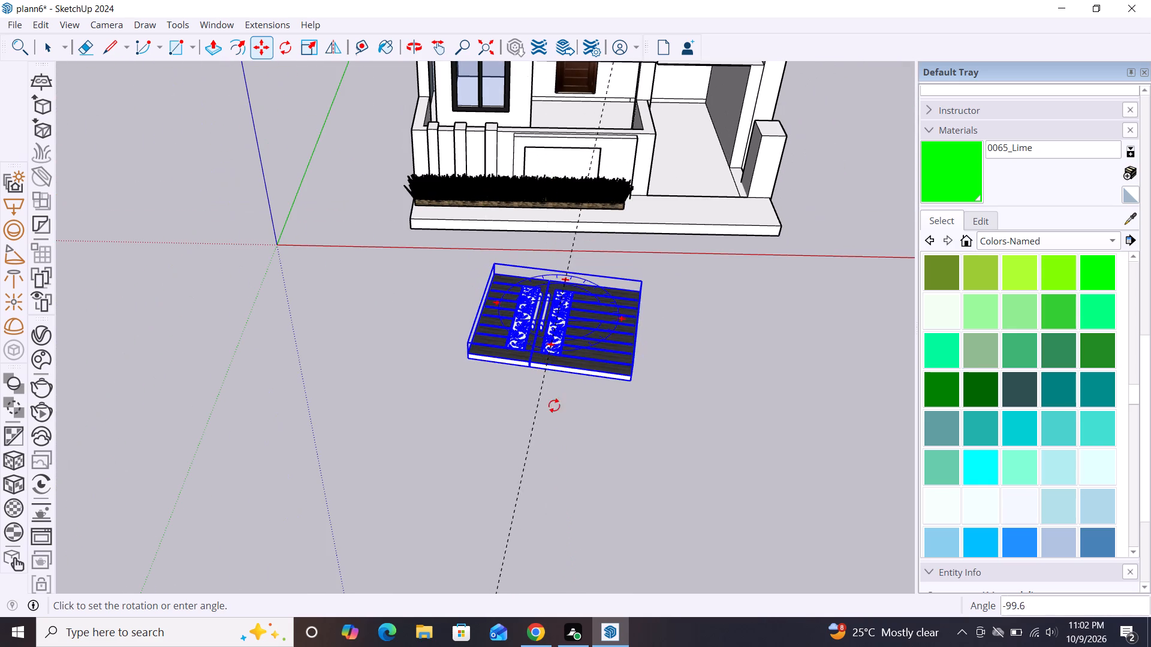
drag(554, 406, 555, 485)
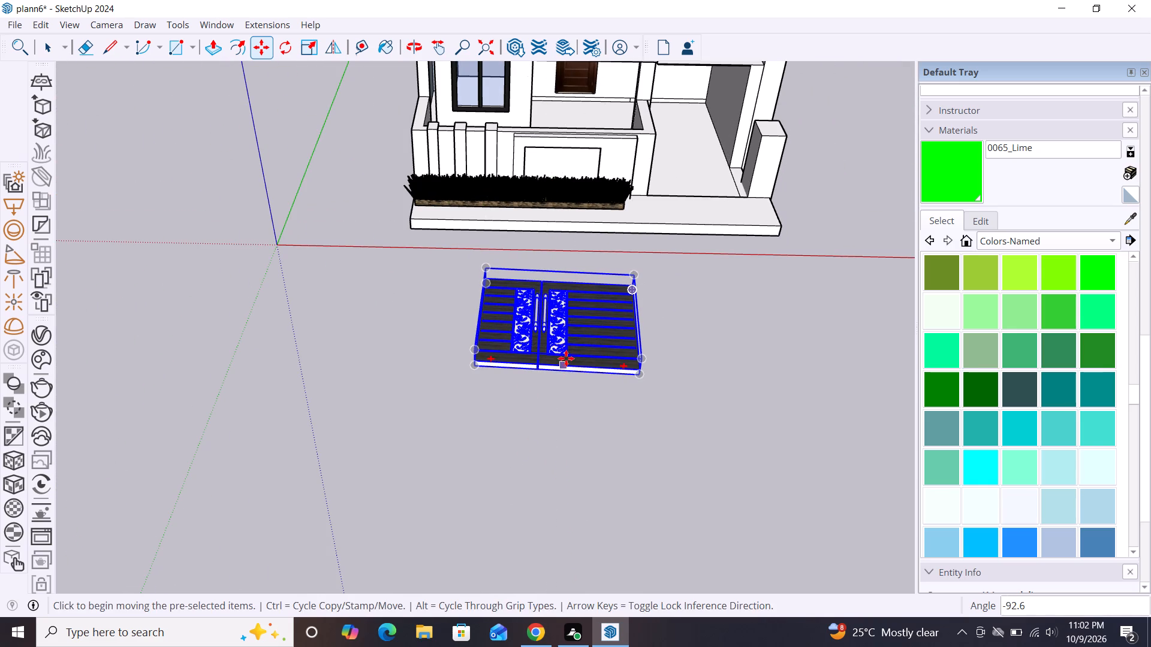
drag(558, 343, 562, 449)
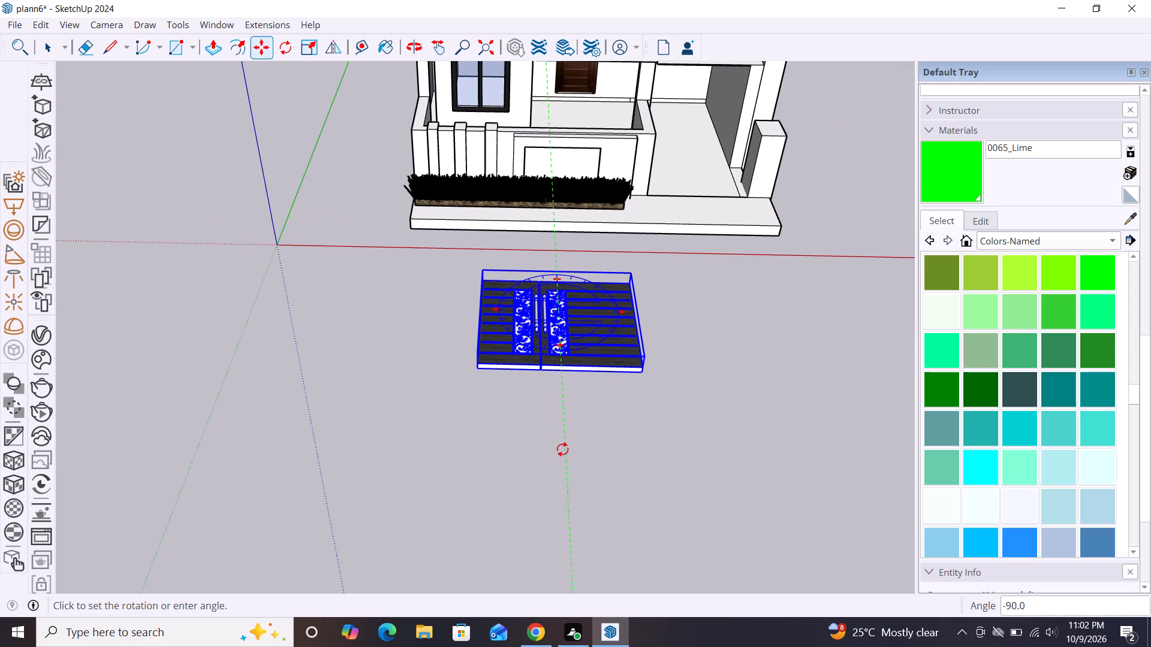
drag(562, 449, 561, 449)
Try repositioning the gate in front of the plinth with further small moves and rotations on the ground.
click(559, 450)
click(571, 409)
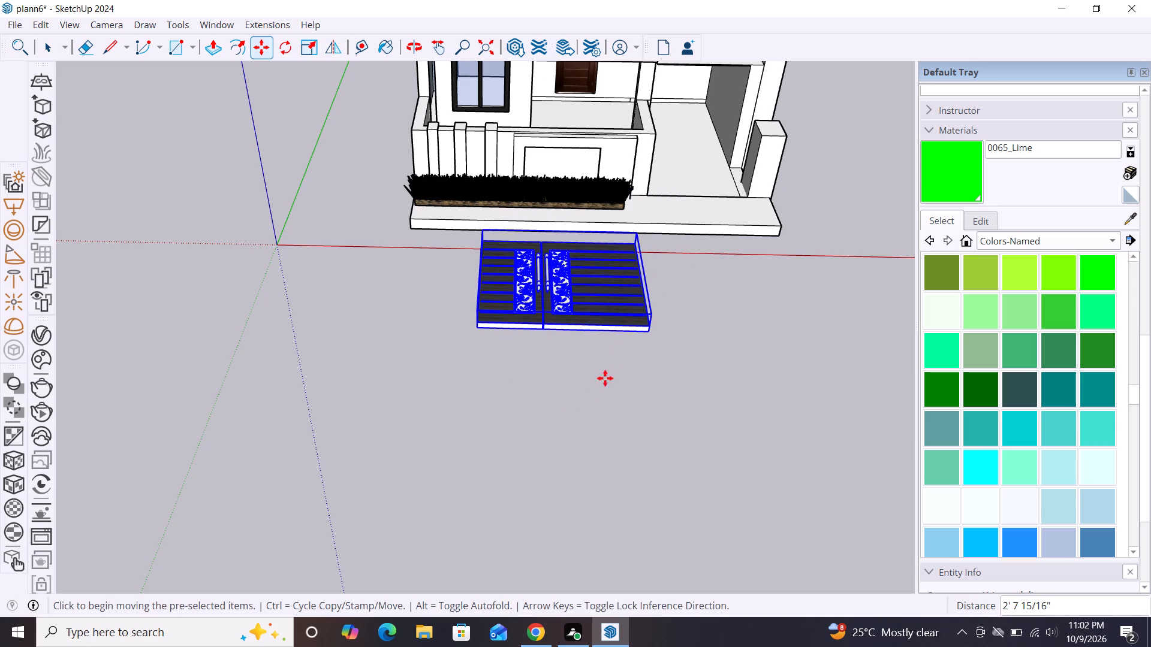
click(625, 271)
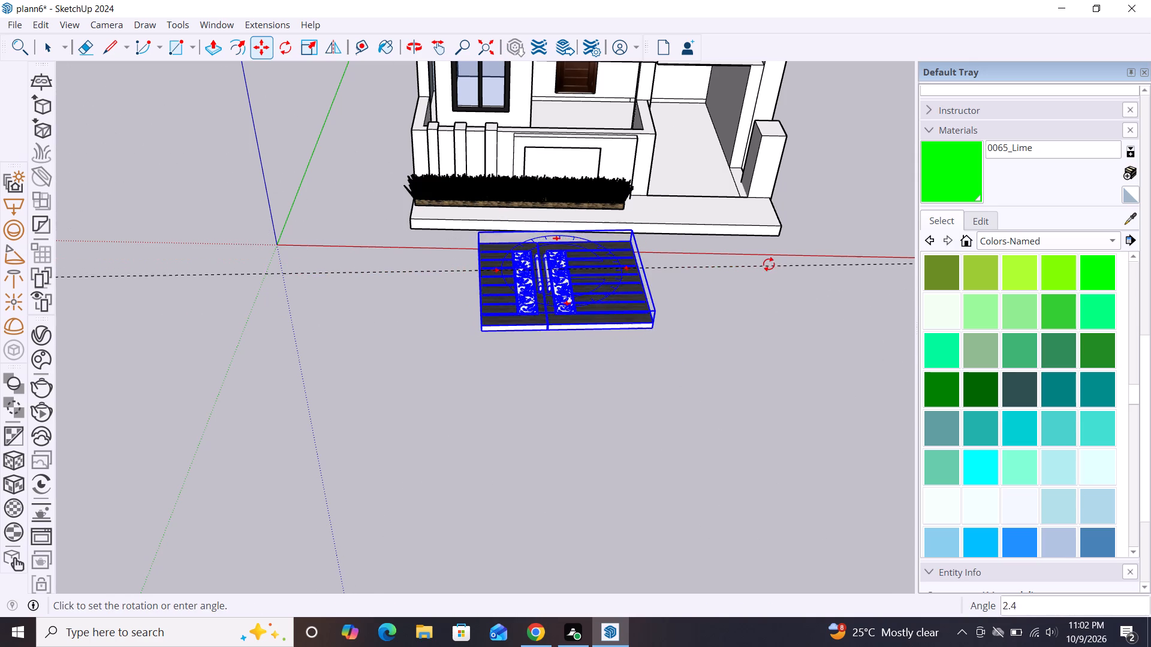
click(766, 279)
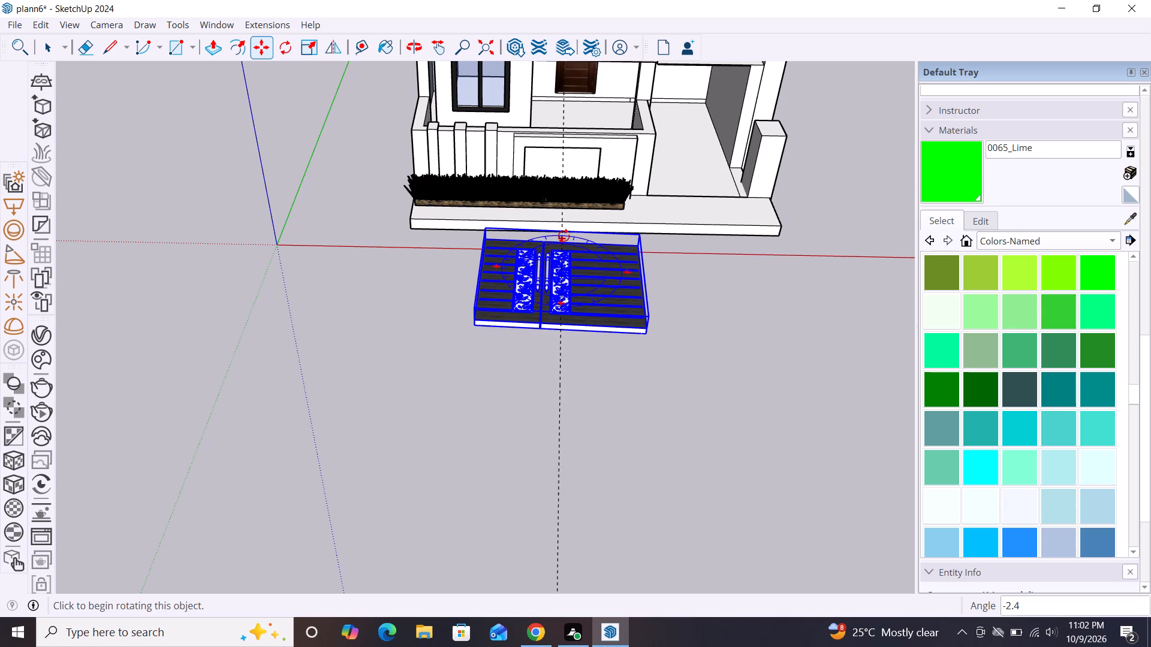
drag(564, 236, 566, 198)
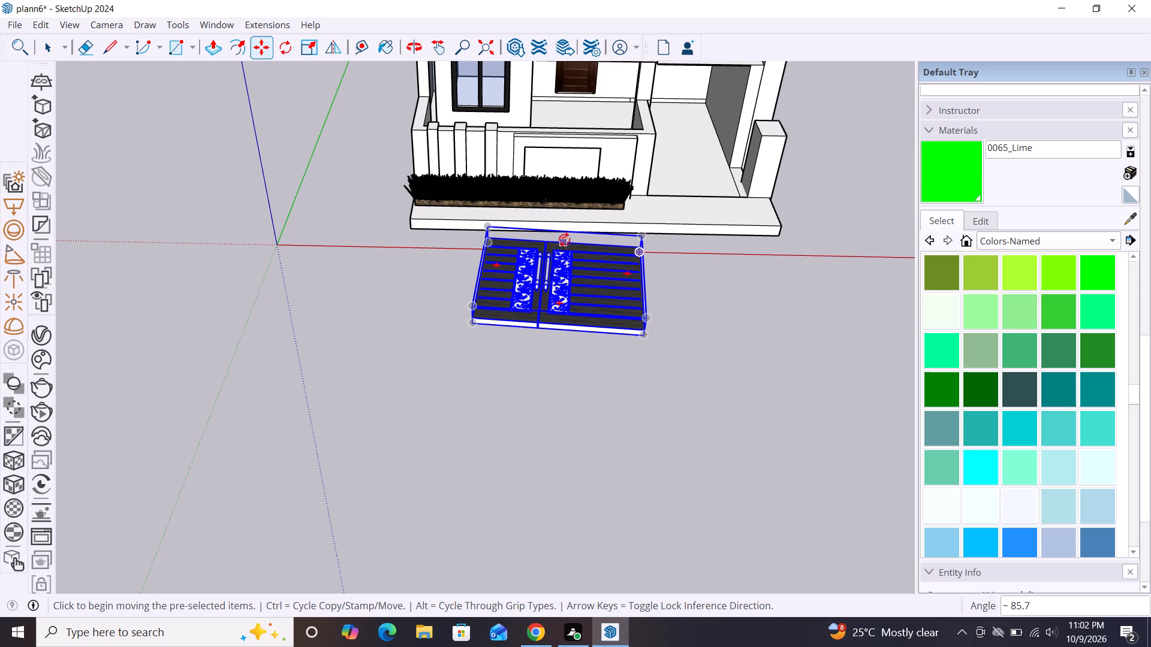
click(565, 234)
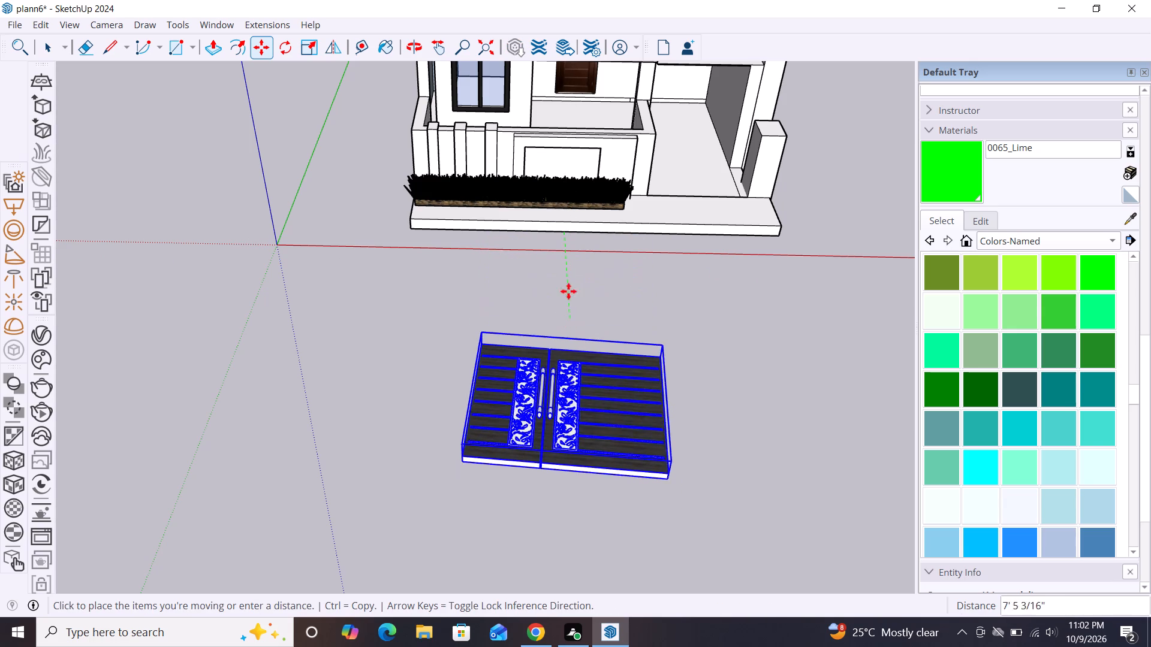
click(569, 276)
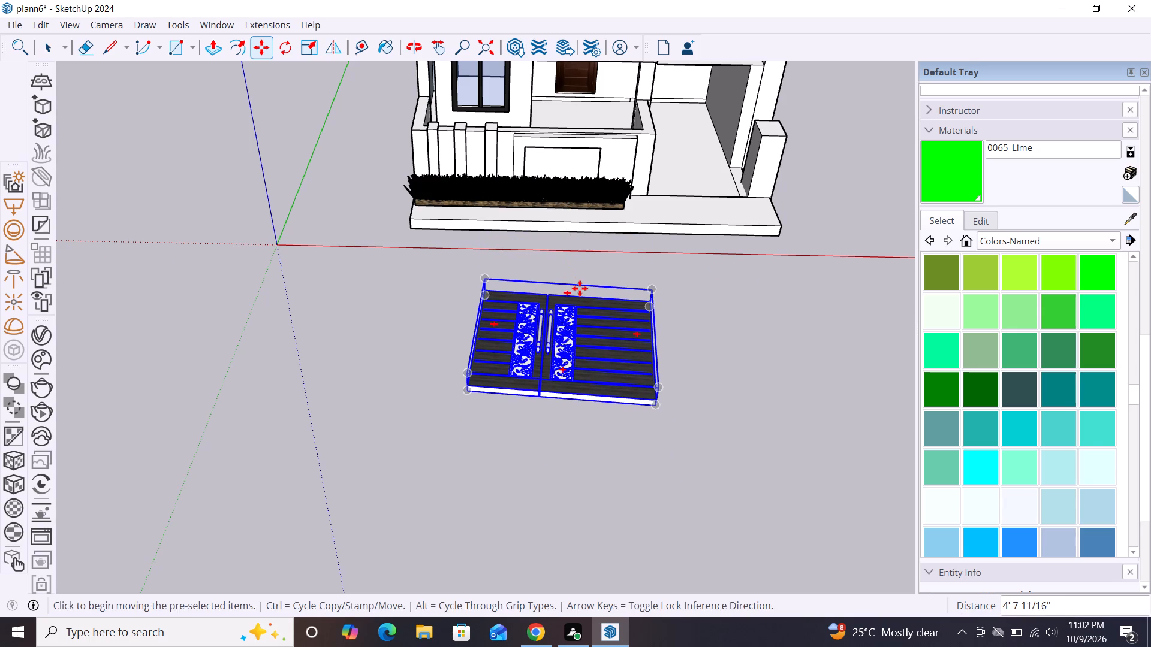
Delete the imported slatted gate with patterned panels from the ground in front of the house.
key(Delete)
key(space)
key(space)
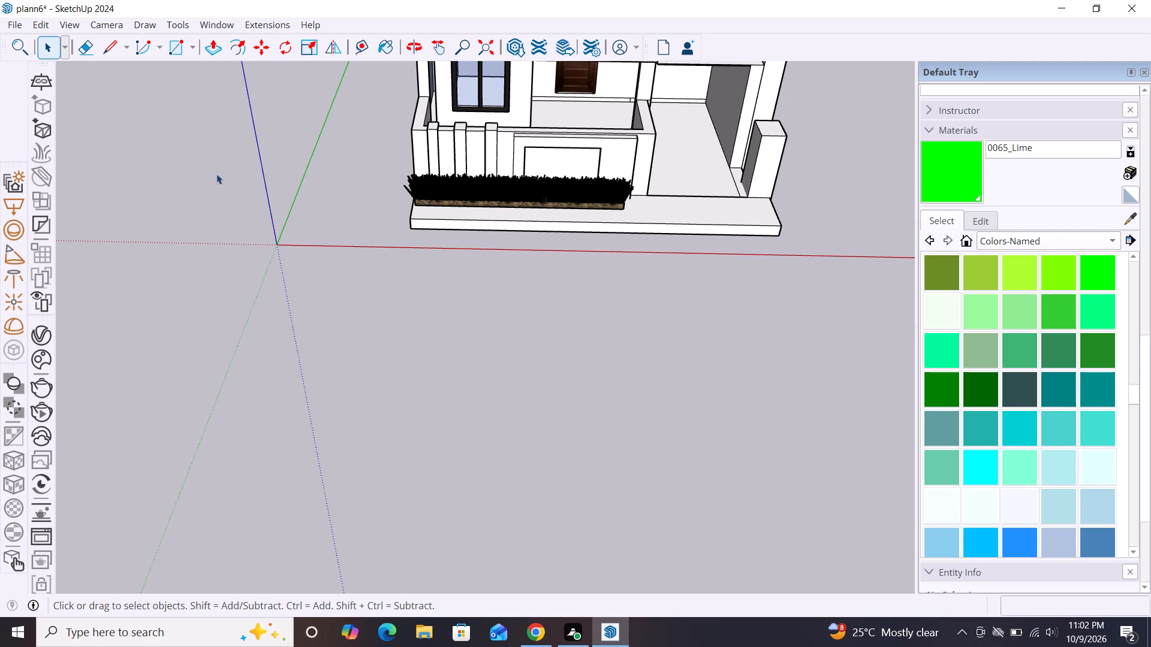
Import the Modern+Gate+1 model from Downloads and place its lower corner at the boundary wall's base corner beside the driveway opening.
click(16, 24)
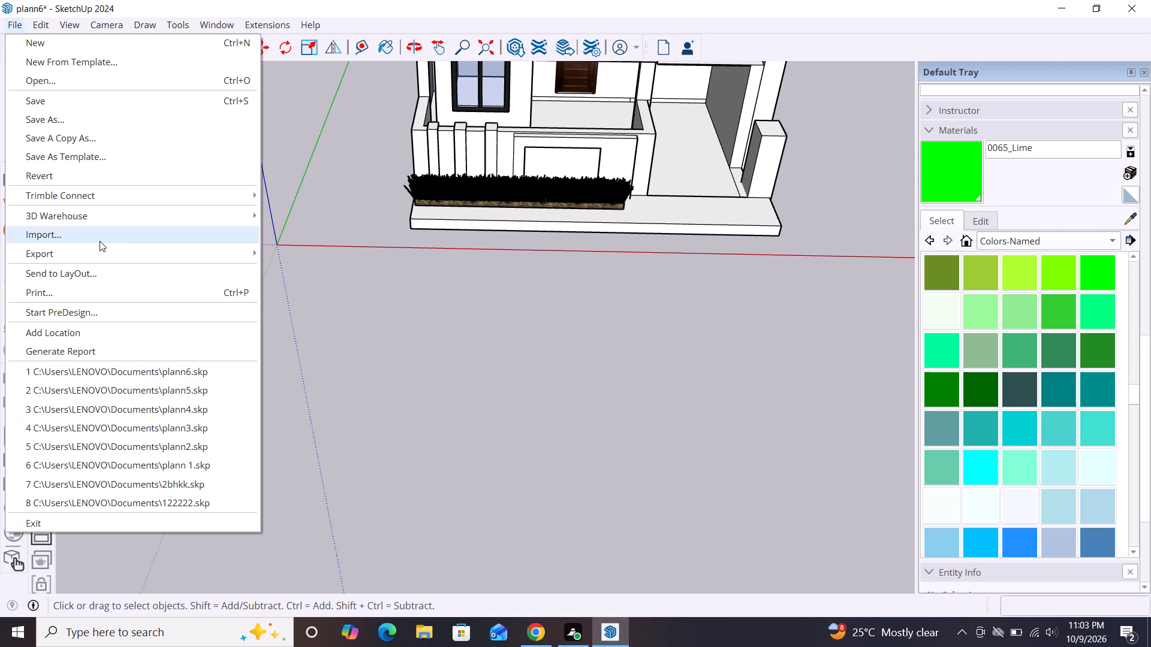
click(91, 237)
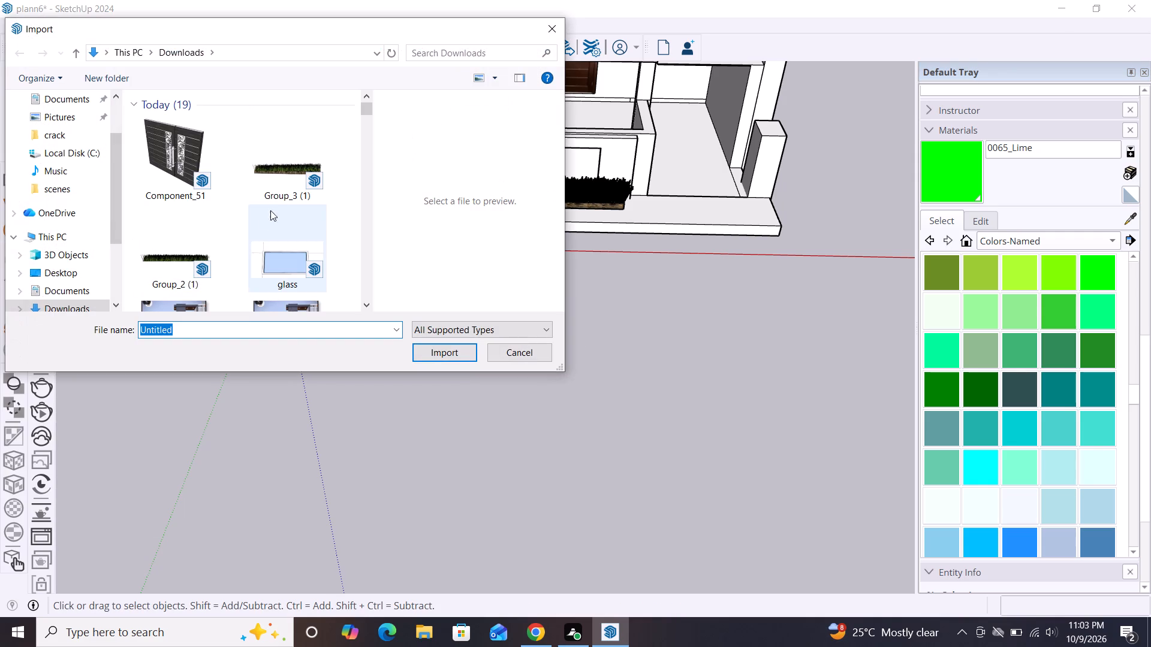
scroll(227, 226, down, 9)
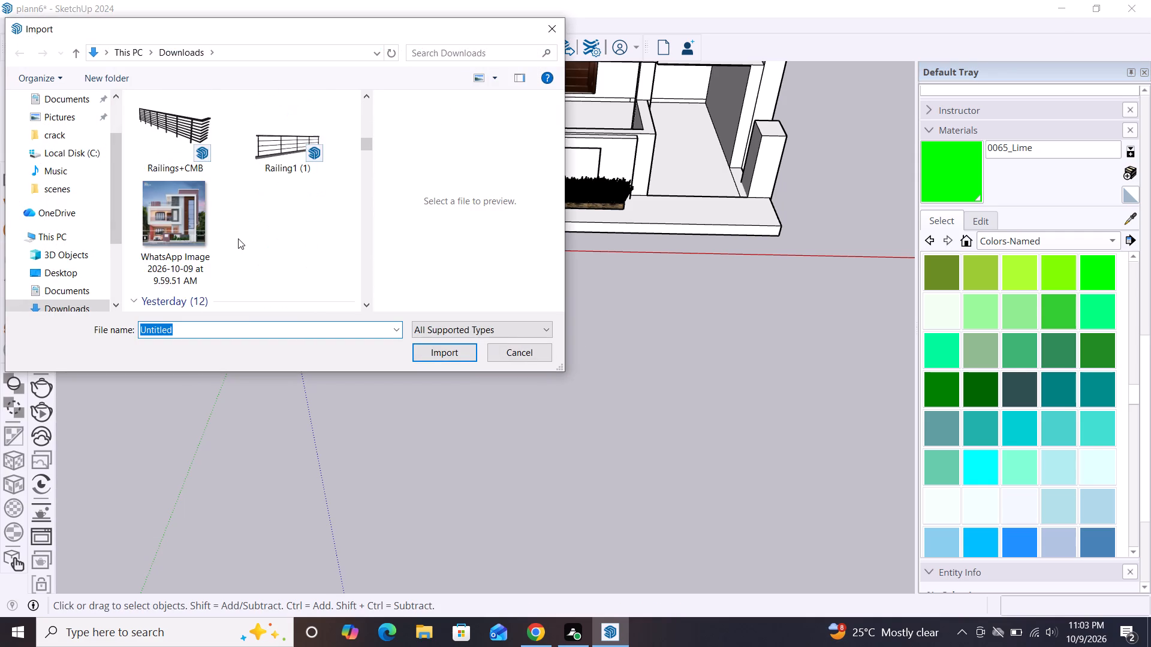
scroll(238, 238, down, 3)
scroll(238, 238, up, 2)
scroll(244, 244, down, 2)
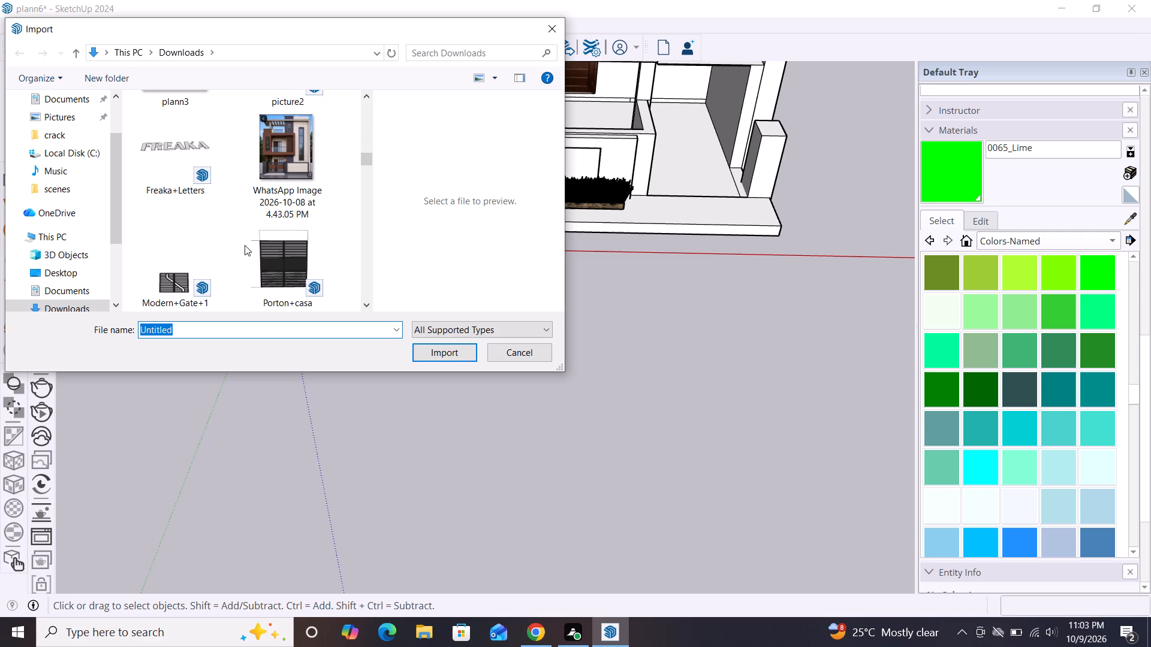
click(181, 280)
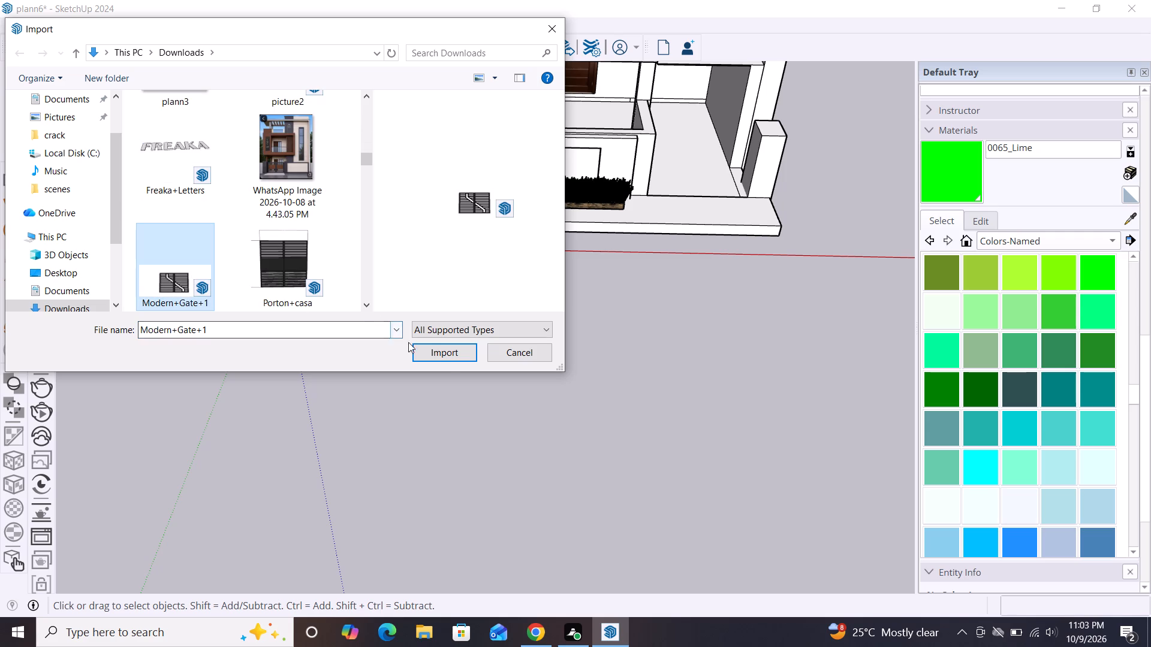
click(444, 355)
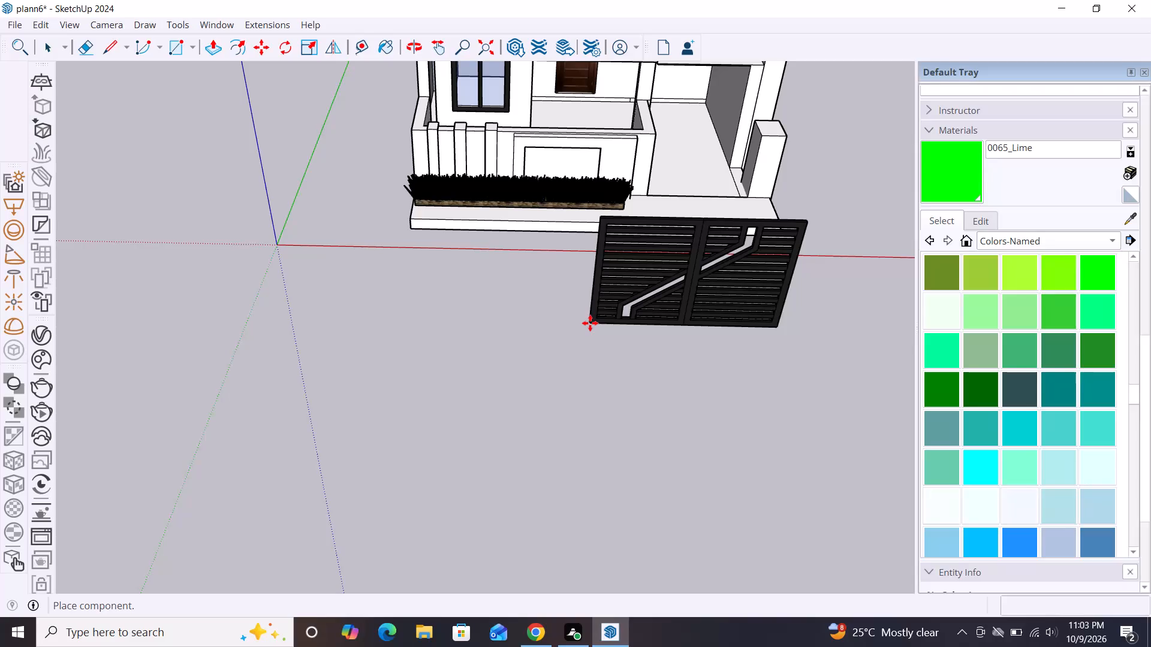
scroll(649, 193, up, 3)
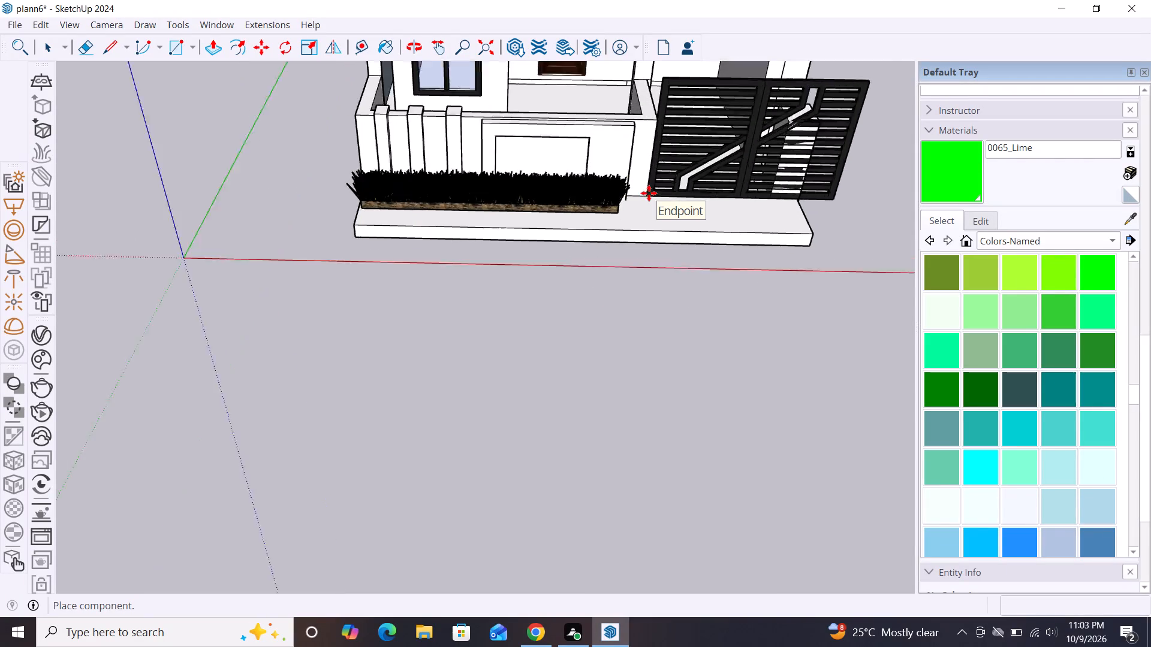
scroll(649, 193, up, 14)
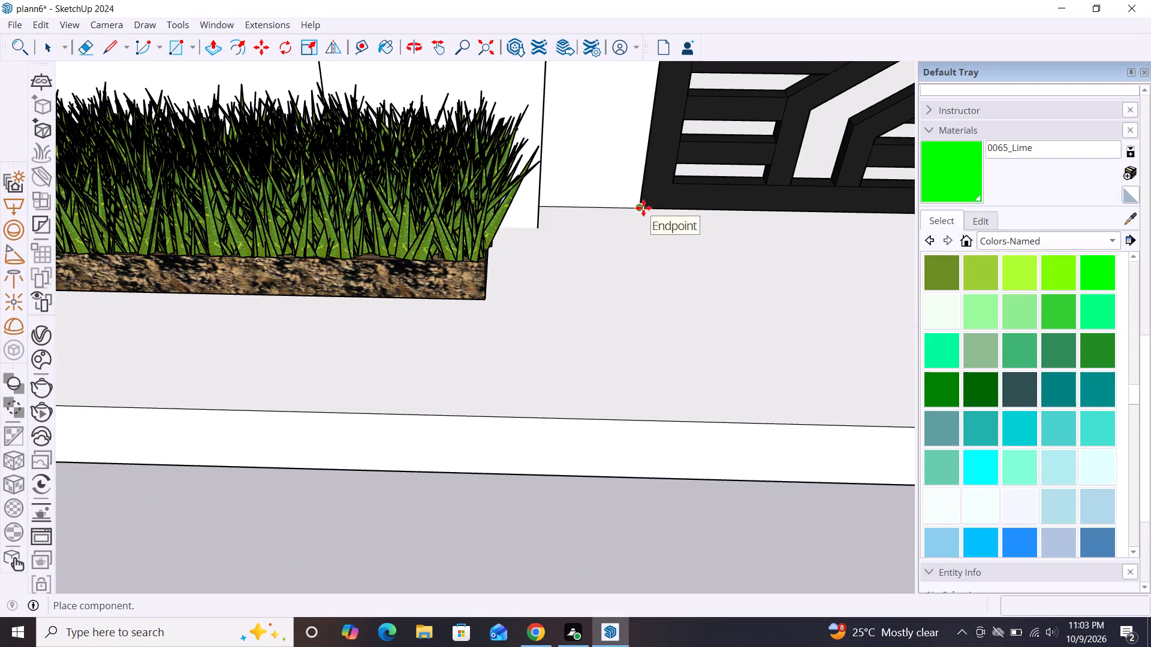
click(643, 208)
Scale the imported gate to about 0.50 of its height and reduce its excess thickness along the green axis.
scroll(458, 263, down, 18)
key(s)
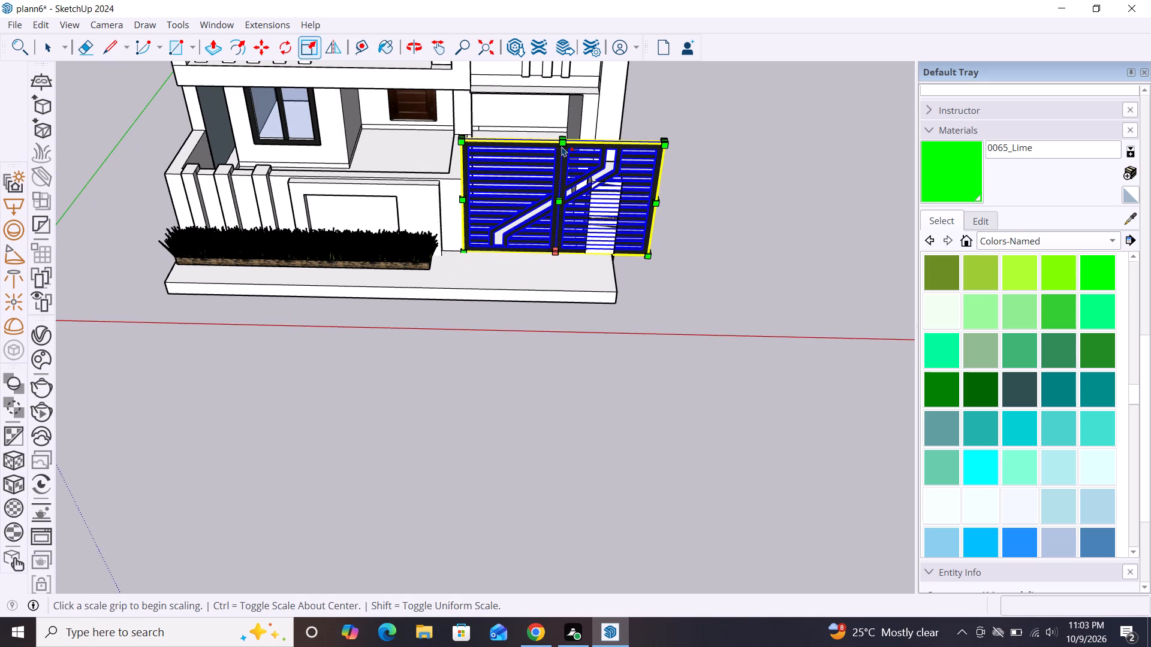
click(565, 135)
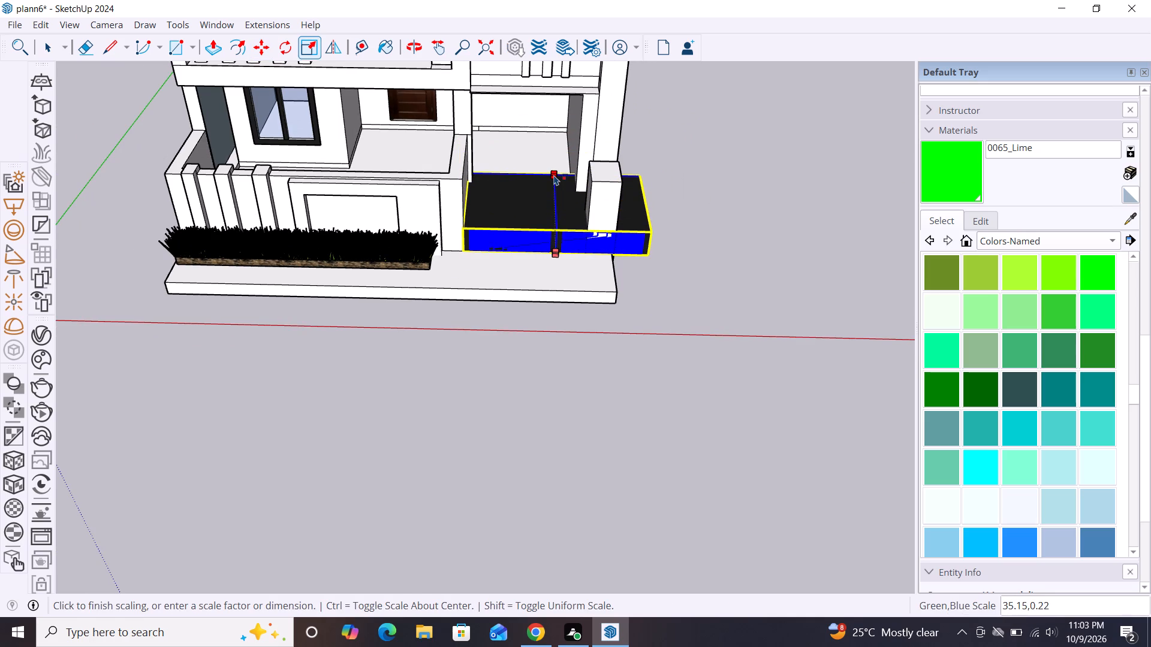
key(Escape)
click(562, 144)
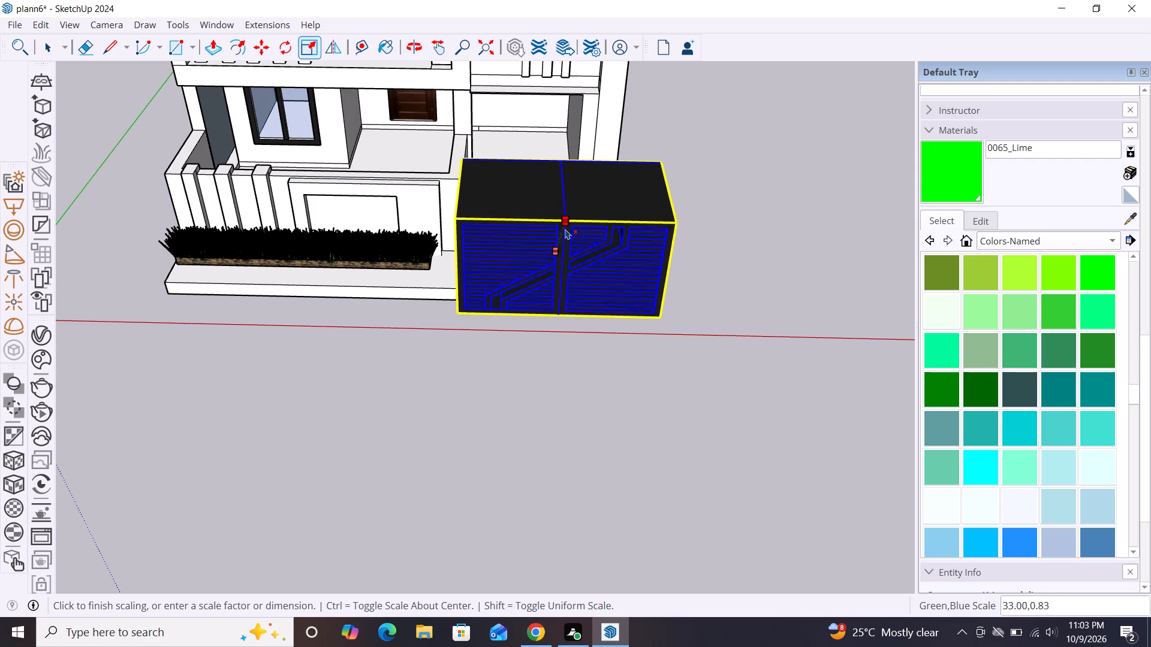
click(567, 286)
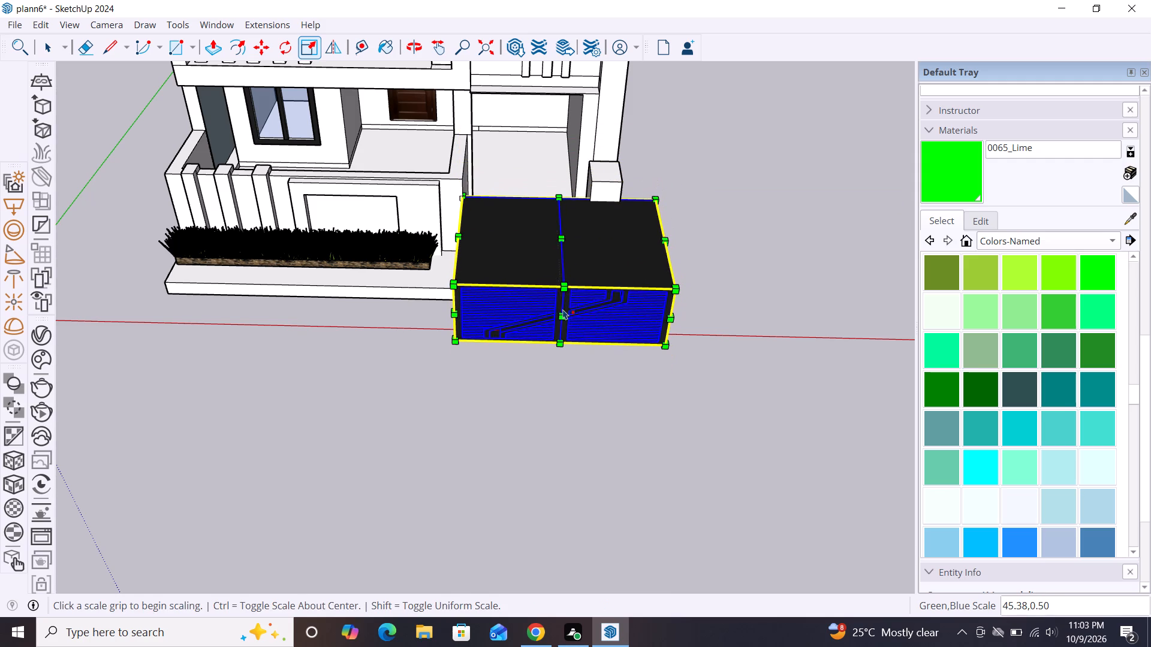
drag(564, 316, 553, 207)
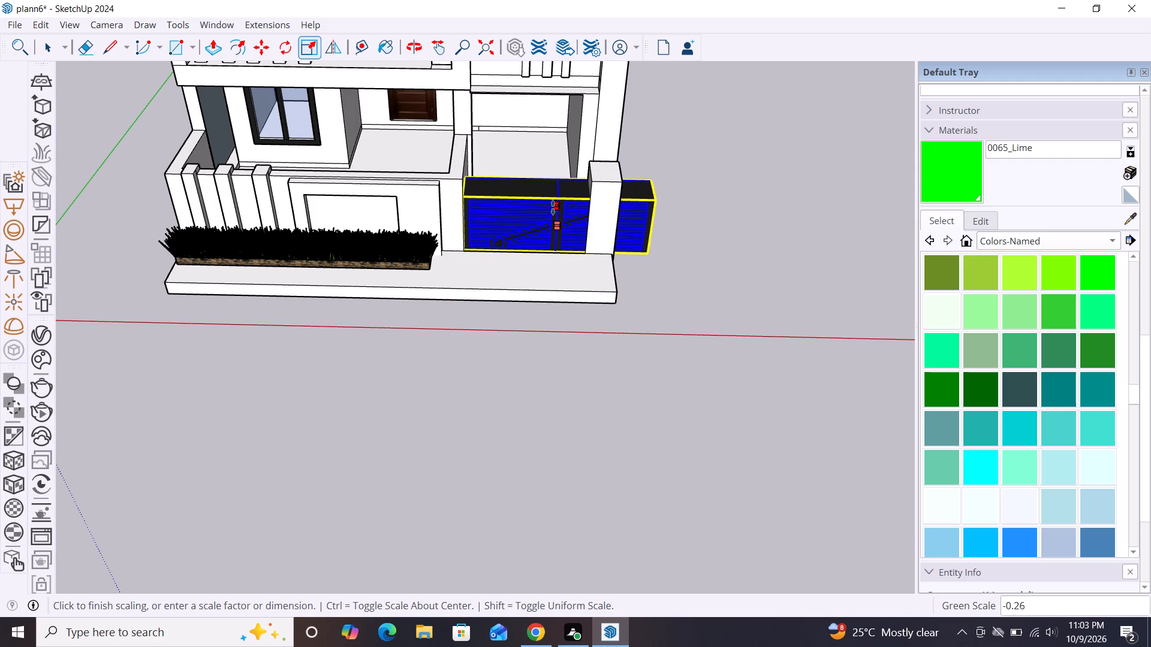
drag(553, 207, 556, 244)
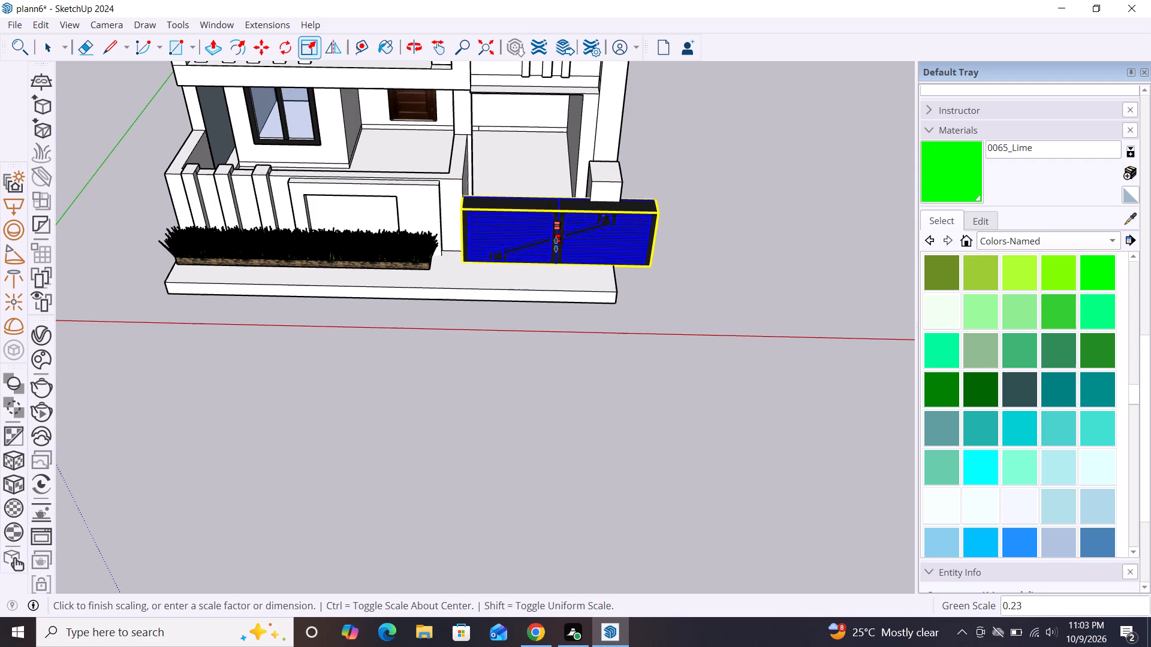
drag(556, 244, 556, 219)
key(space)
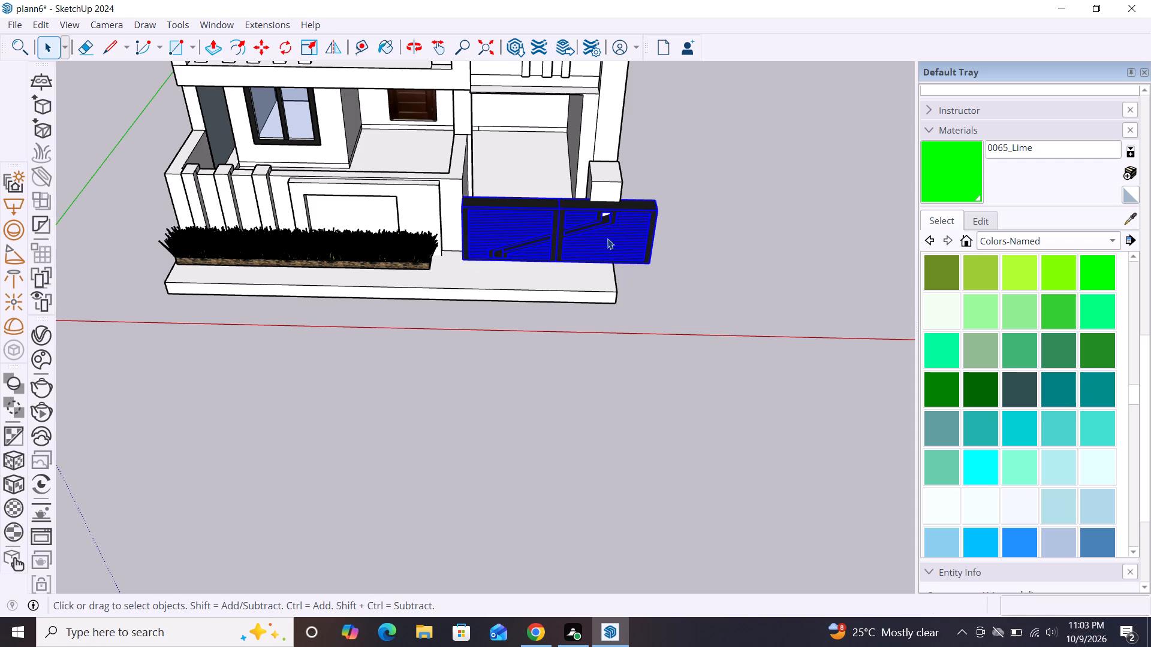
Scale the gate to about 0.62 in width and 0.14 in thickness to suit the driveway opening.
scroll(692, 228, down, 3)
middle_drag(632, 262, 562, 159)
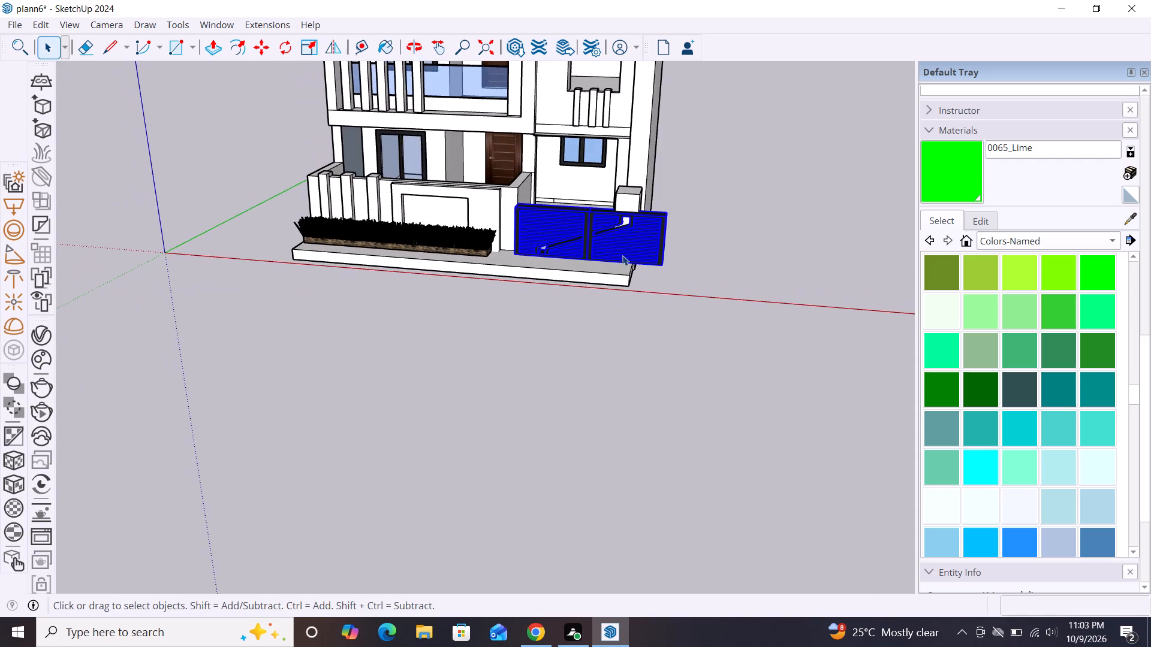
scroll(623, 257, up, 10)
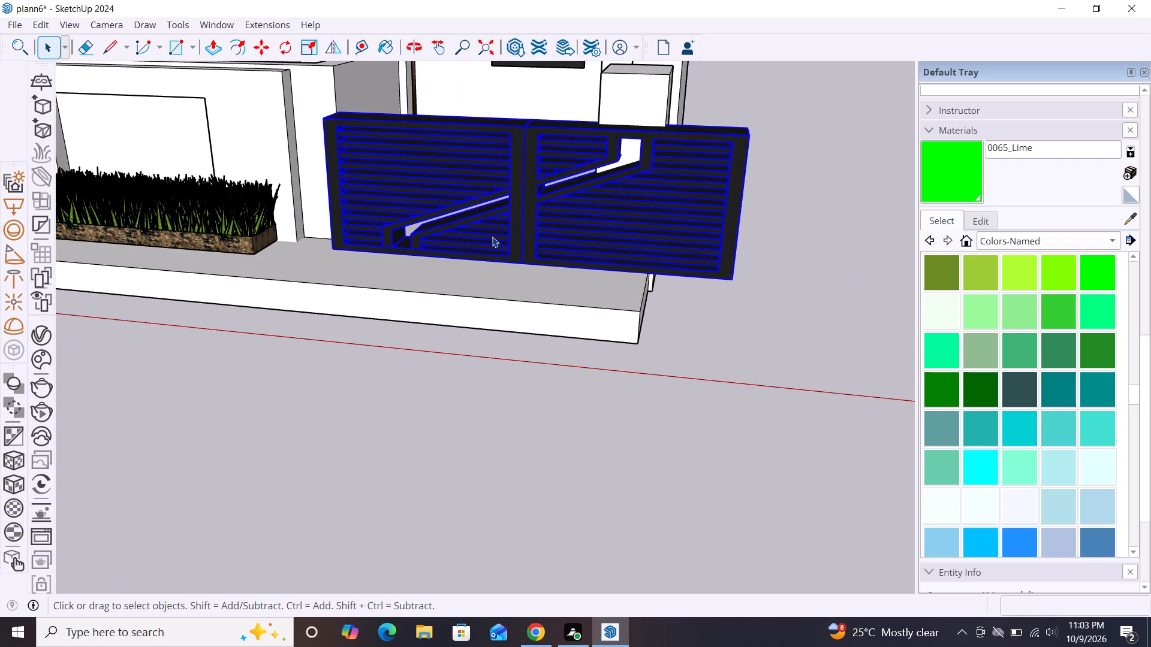
key(s)
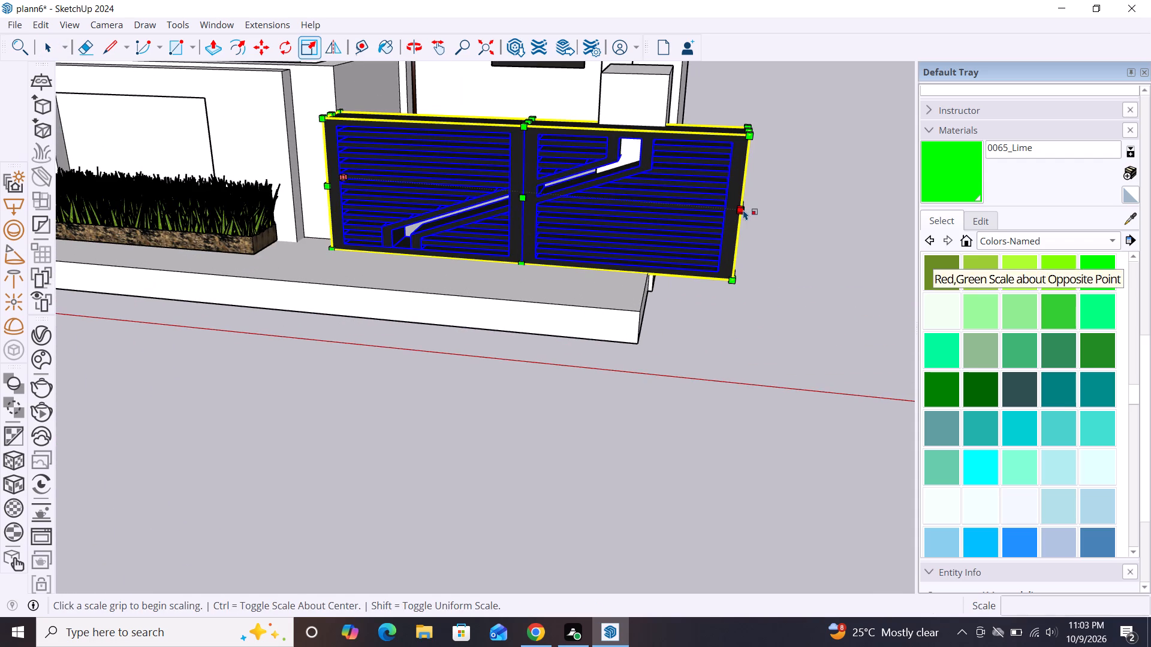
drag(743, 210, 571, 201)
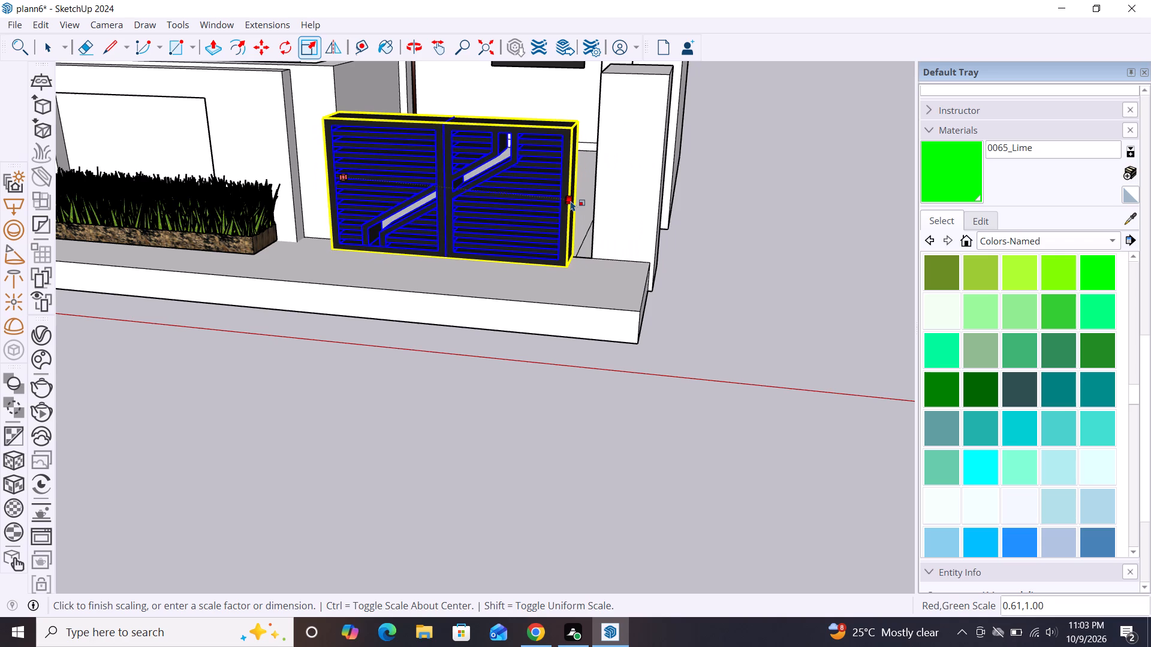
drag(571, 201, 577, 192)
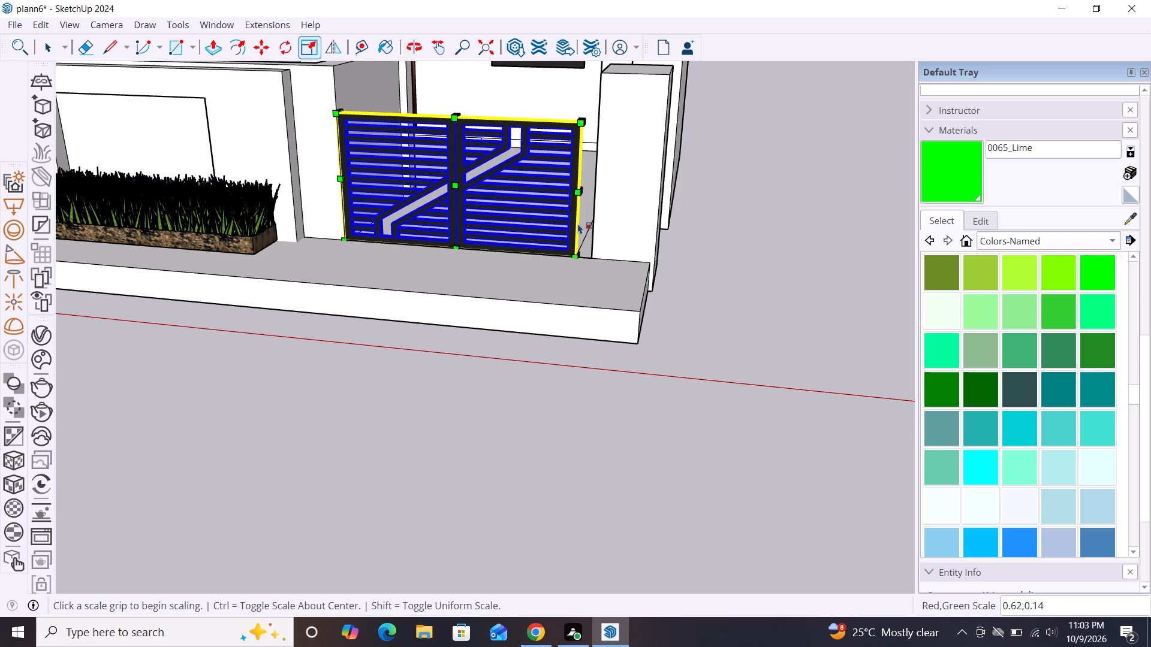
Move the gate about 4 15/16" so its lower corner meets the base of the driveway pillar.
key(m)
click(574, 254)
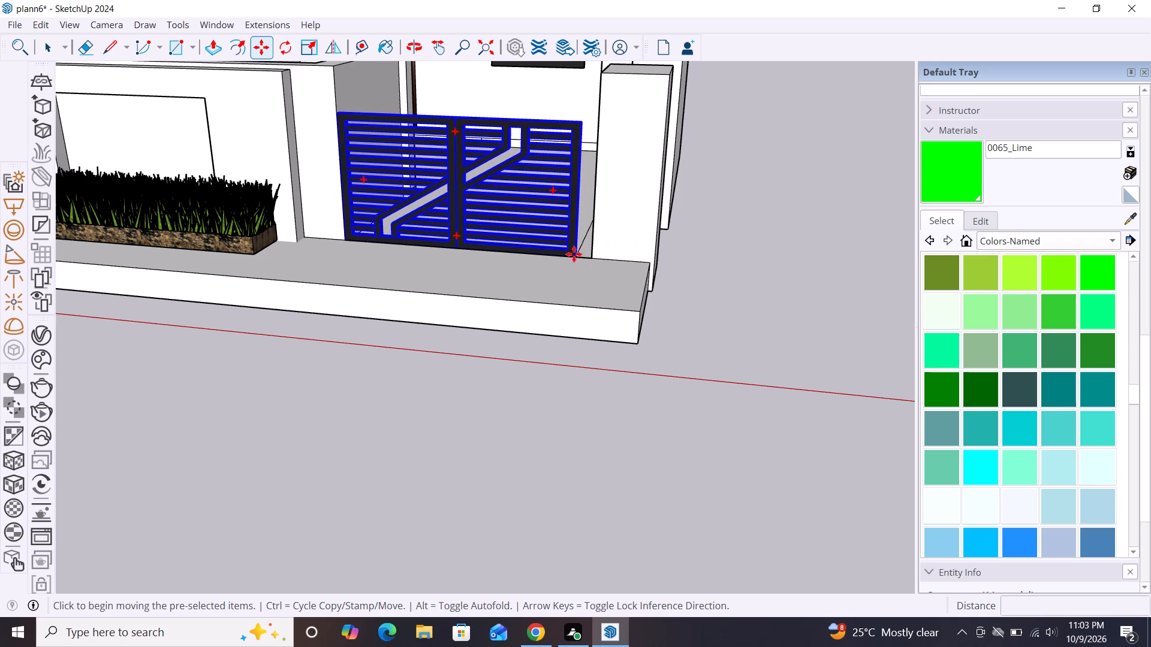
click(594, 253)
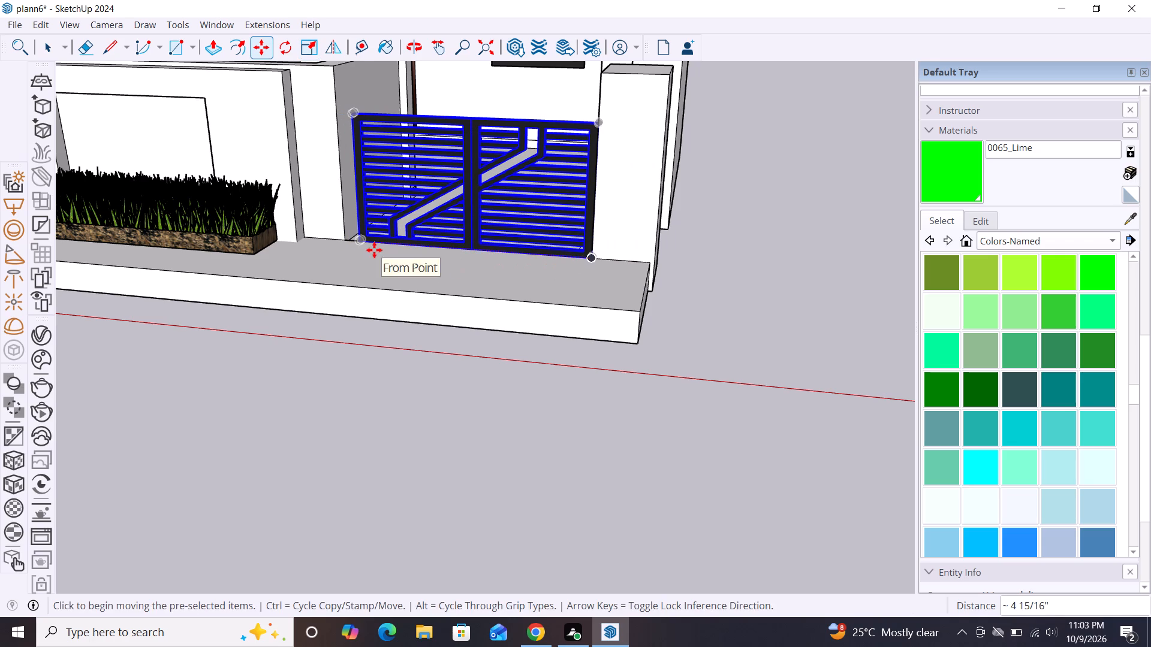
Stretch the gate's width by a factor of about 1.07 towards the boundary wall to close the remaining gap.
key(s)
click(351, 179)
click(342, 183)
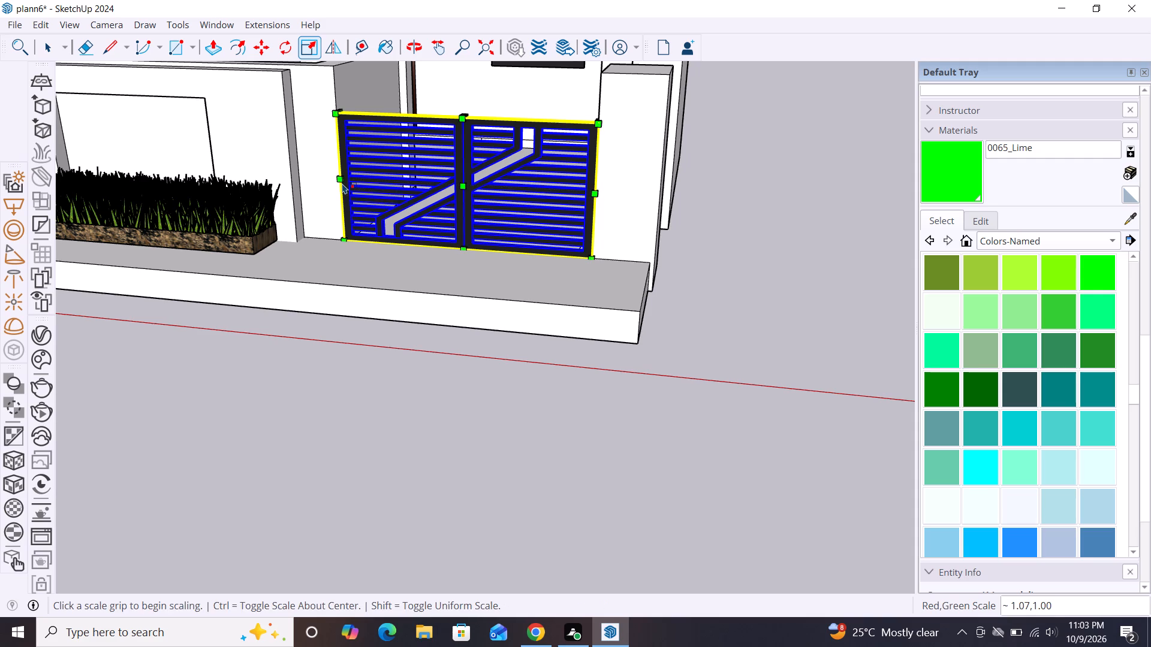
key(space)
scroll(450, 199, down, 6)
middle_drag(467, 318, 609, 302)
click(649, 179)
Examine the fitted gate, the grass strip and the whole house from the front.
scroll(644, 207, down, 3)
middle_drag(629, 331, 582, 284)
scroll(630, 270, down, 4)
scroll(695, 323, down, 3)
scroll(571, 173, up, 5)
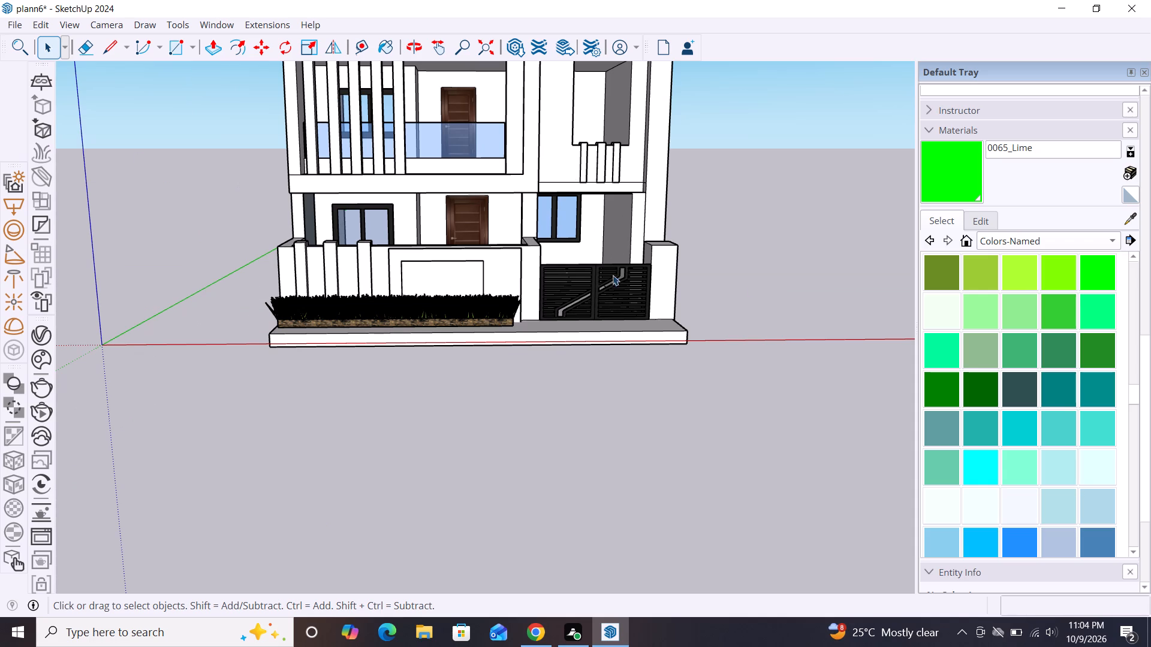
scroll(694, 350, down, 3)
scroll(521, 300, up, 4)
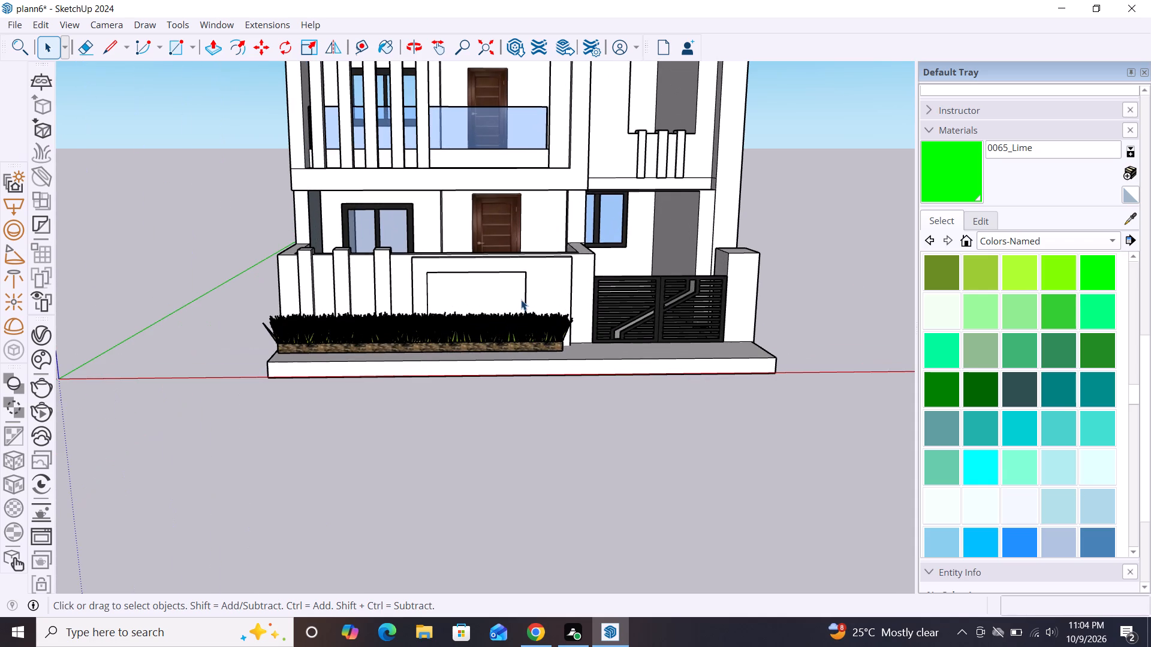
scroll(527, 259, up, 2)
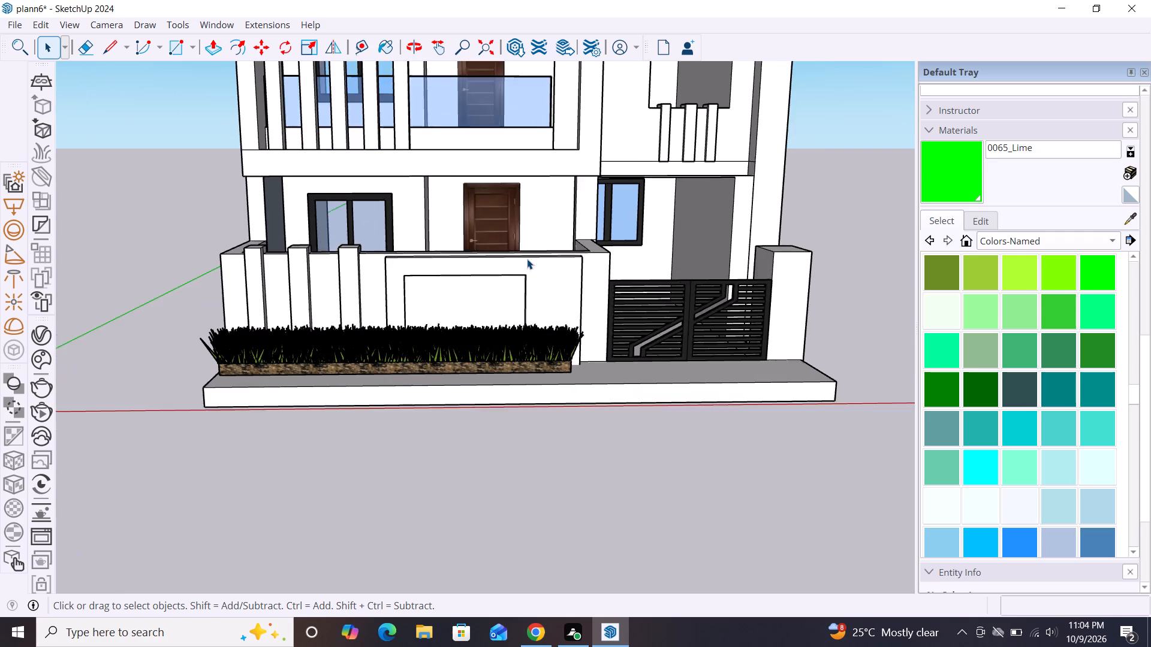
scroll(527, 259, up, 1)
scroll(499, 251, down, 3)
scroll(619, 269, down, 2)
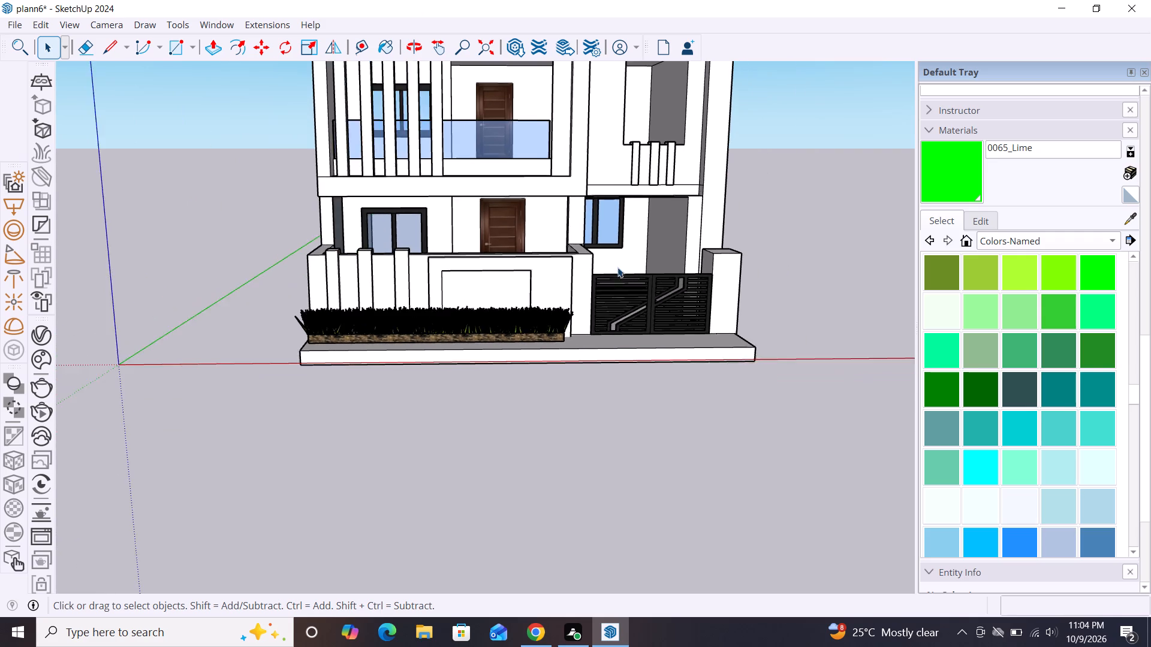
scroll(568, 244, down, 4)
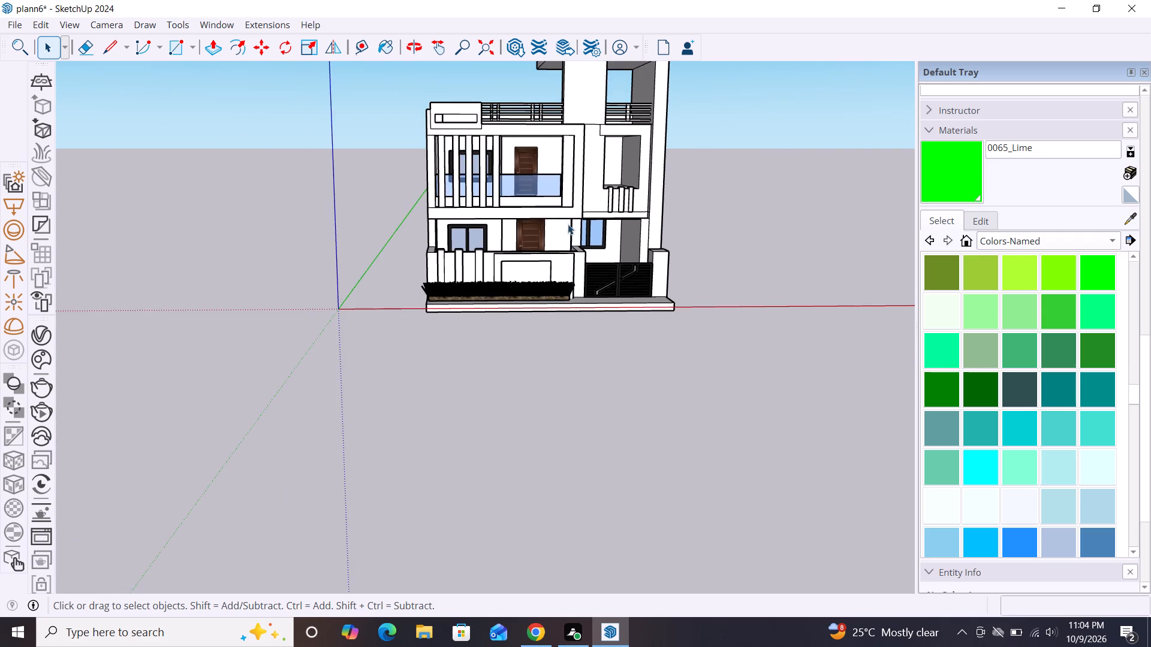
scroll(559, 200, down, 3)
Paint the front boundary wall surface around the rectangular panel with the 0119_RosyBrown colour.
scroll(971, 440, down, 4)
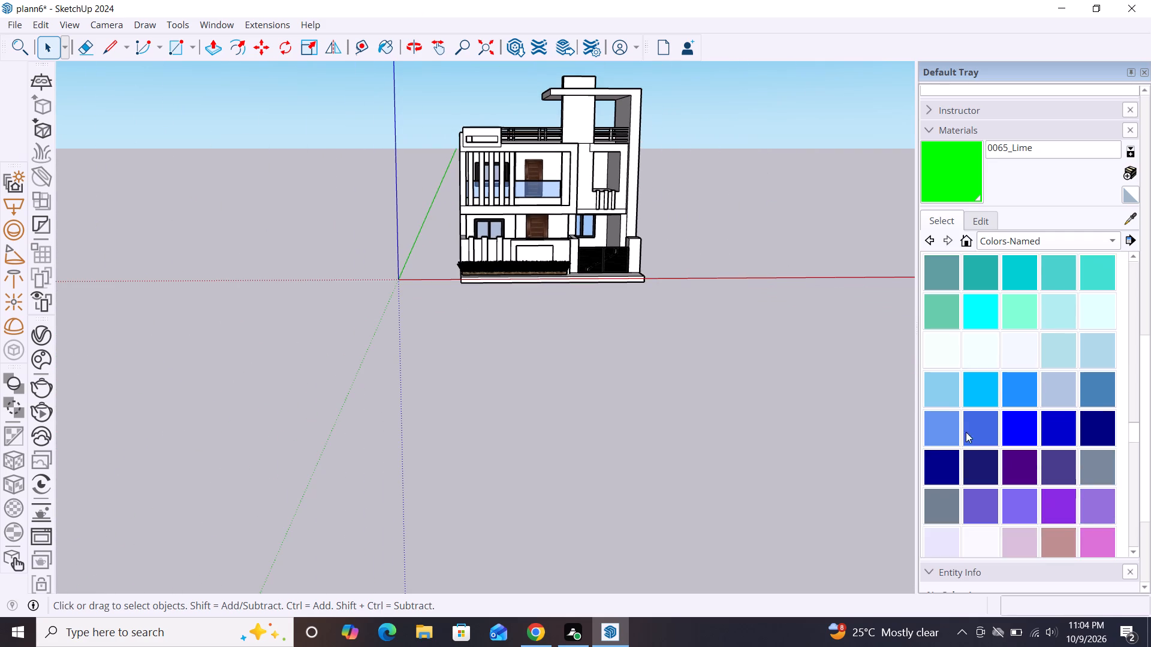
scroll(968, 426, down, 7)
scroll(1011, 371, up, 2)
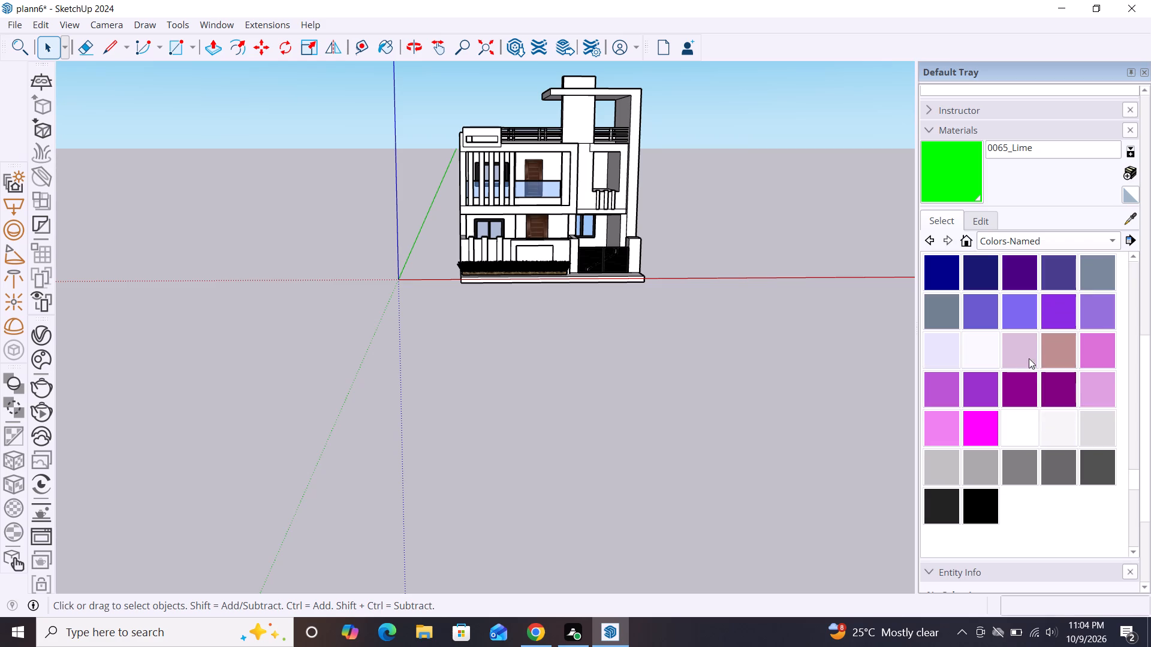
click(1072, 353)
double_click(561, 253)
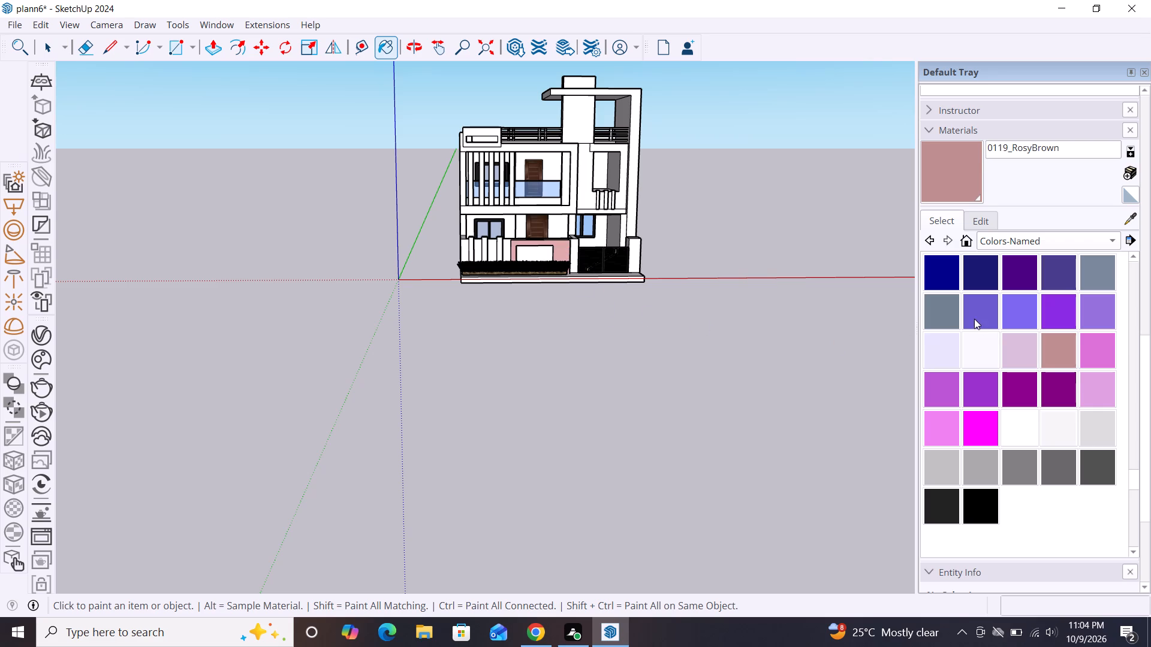
Paint the front boundary wall surface around the rectangular panel with the 0043_SaddleBrown colour.
scroll(974, 319, down, 3)
scroll(974, 319, up, 14)
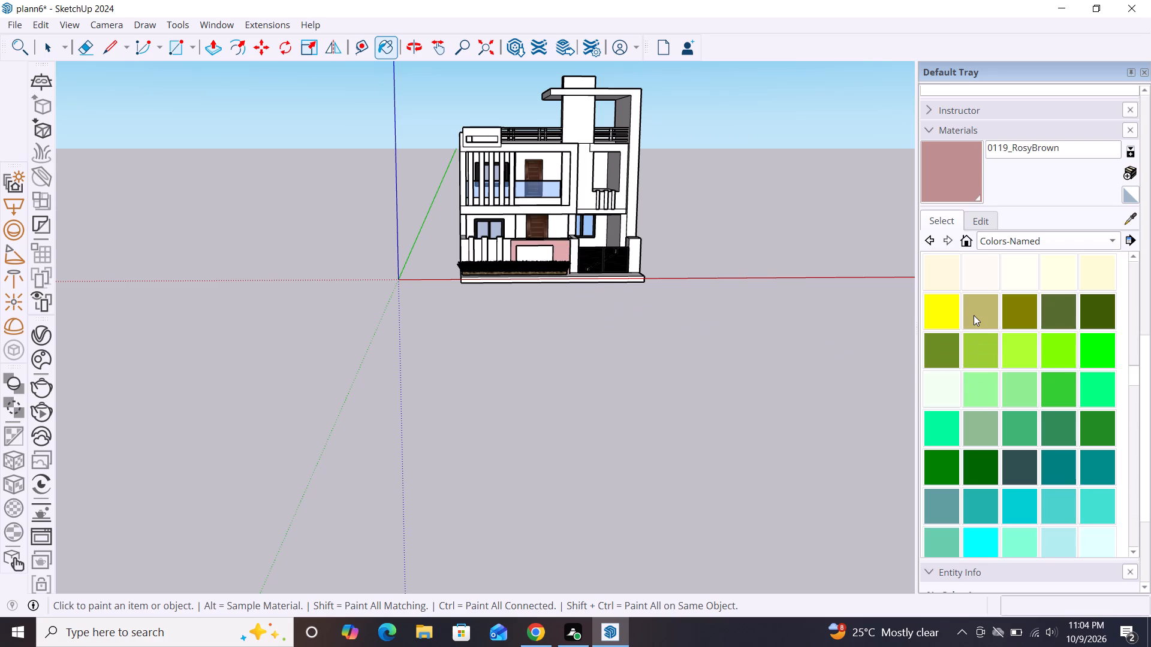
scroll(1026, 377, up, 2)
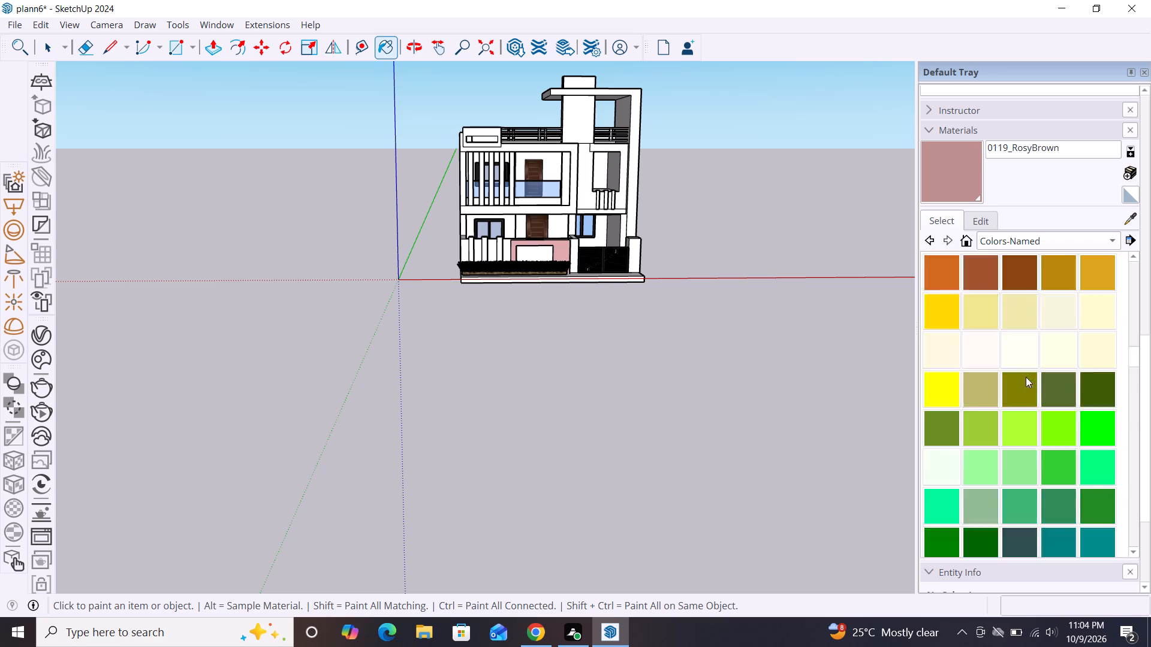
scroll(1026, 377, up, 2)
click(1011, 349)
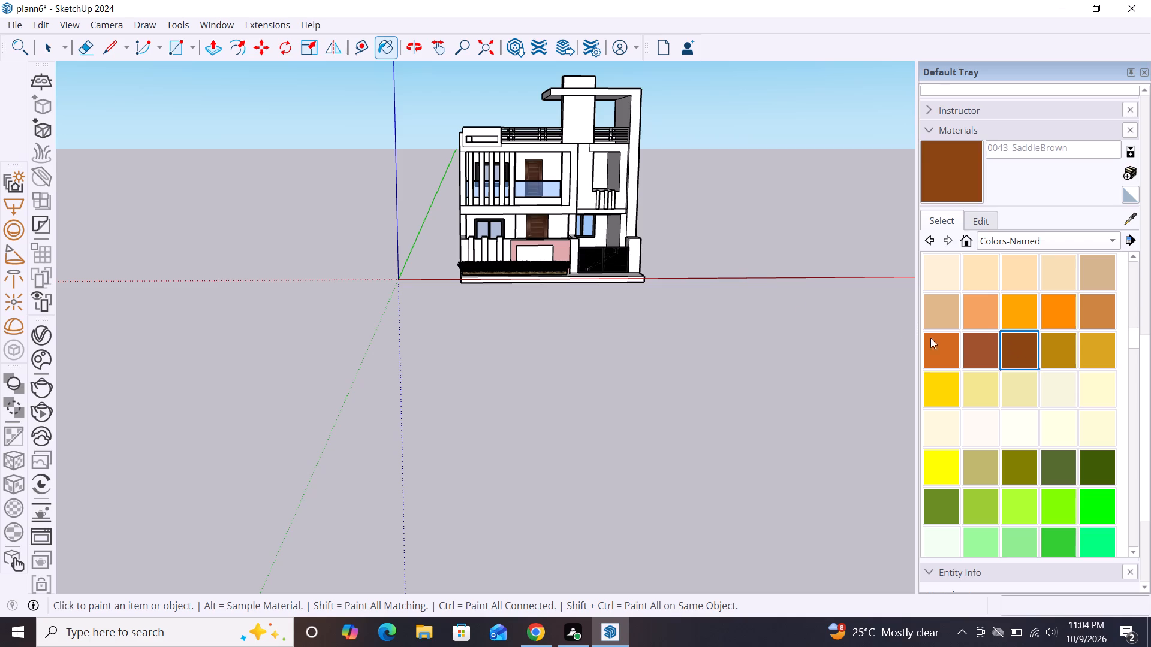
click(561, 252)
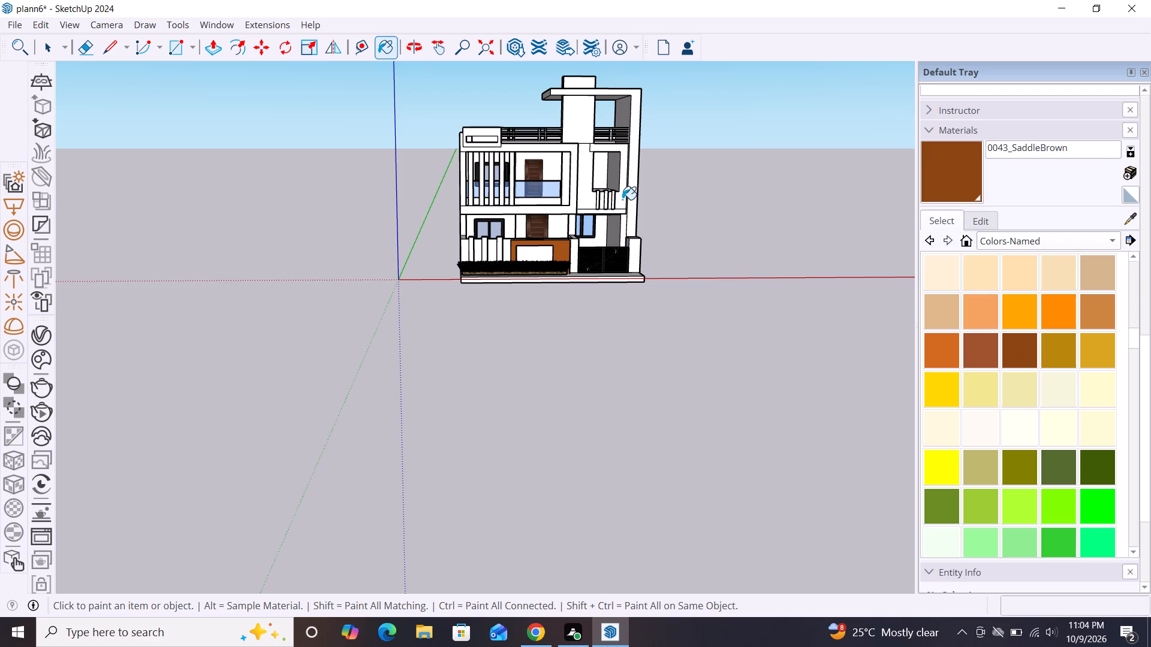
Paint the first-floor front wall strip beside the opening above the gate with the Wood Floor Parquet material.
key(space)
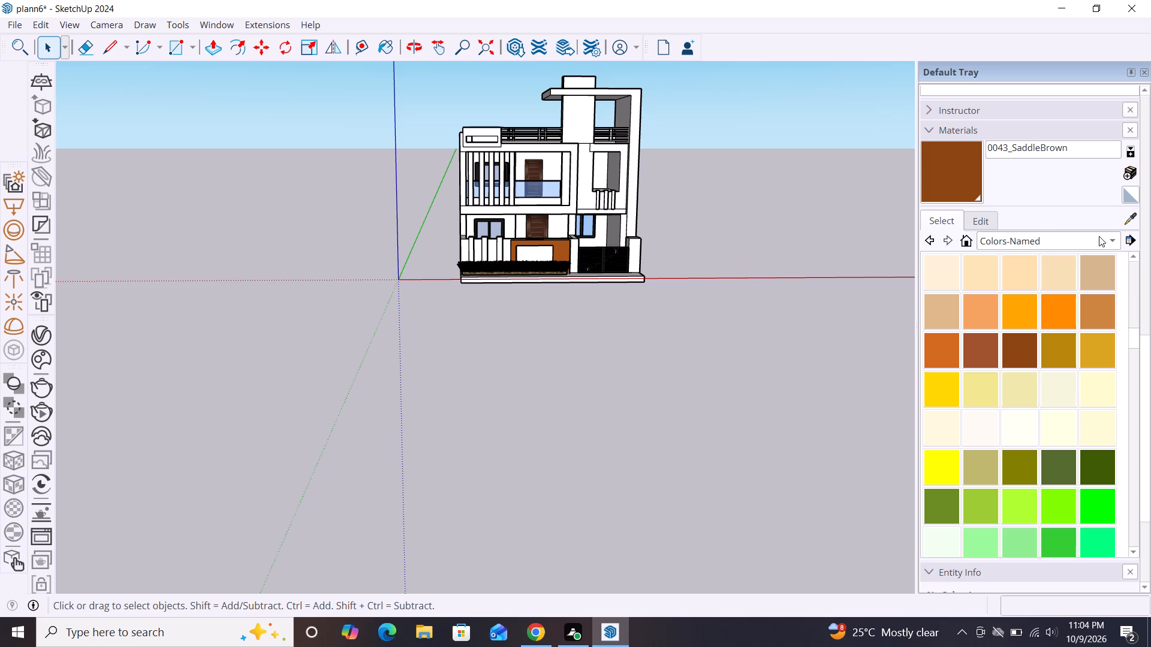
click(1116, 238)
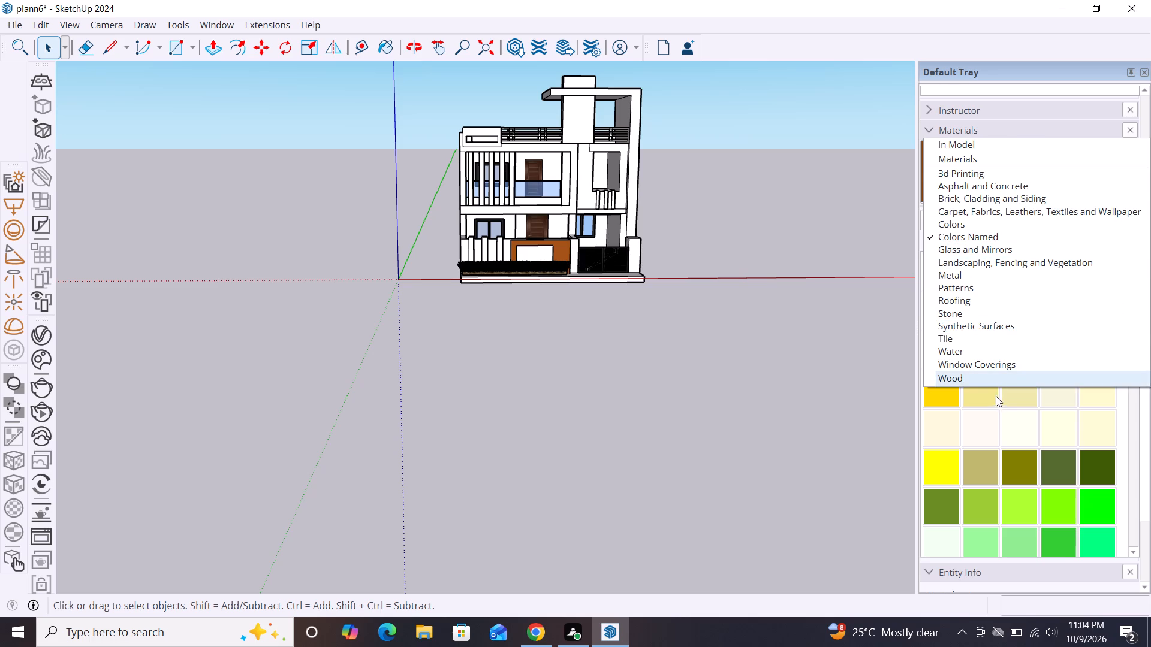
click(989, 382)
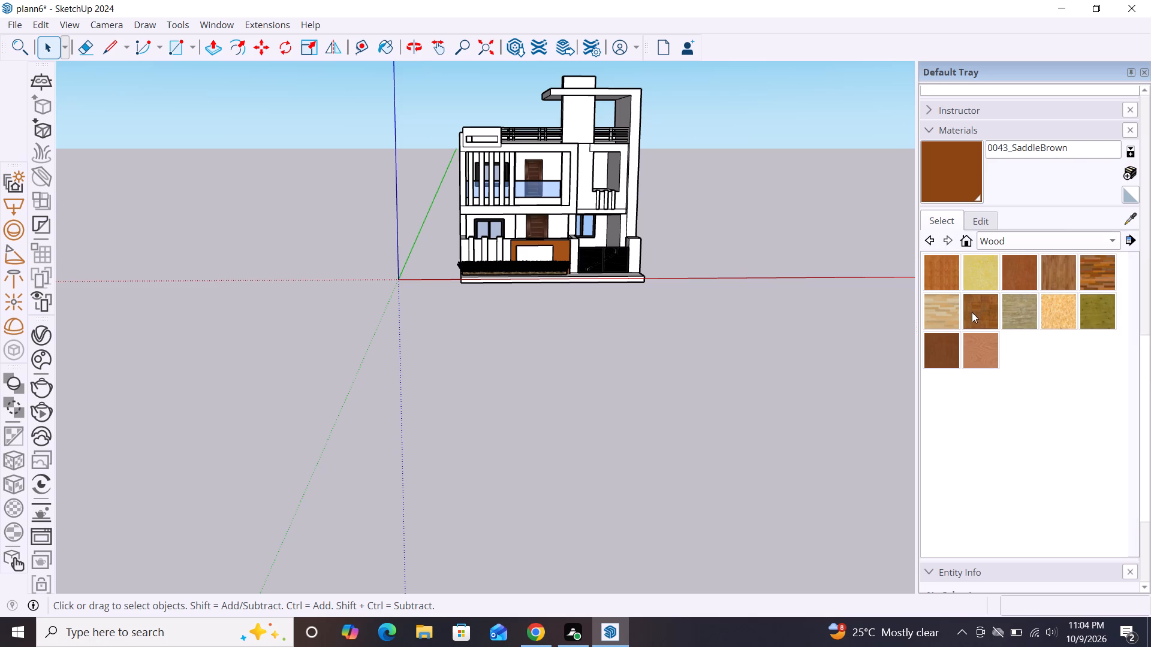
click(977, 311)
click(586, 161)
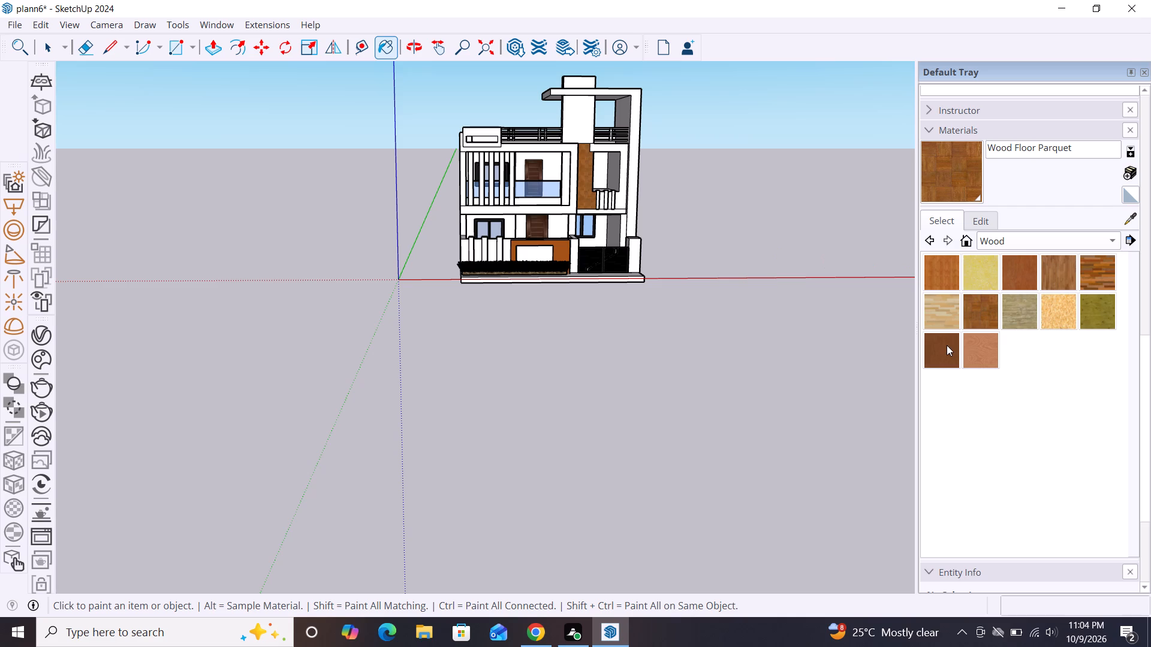
Paint the first-floor front wall around the opening above the gate and the boundary wall's panel surround with Wood Cherry Original.
click(1021, 270)
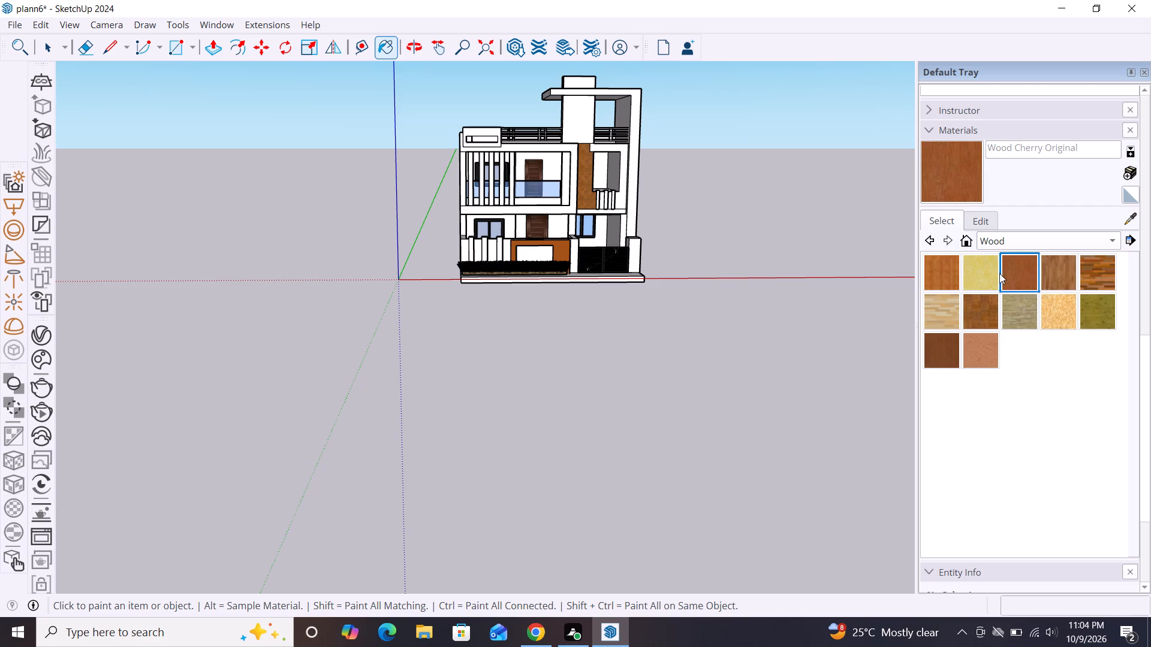
scroll(629, 217, up, 3)
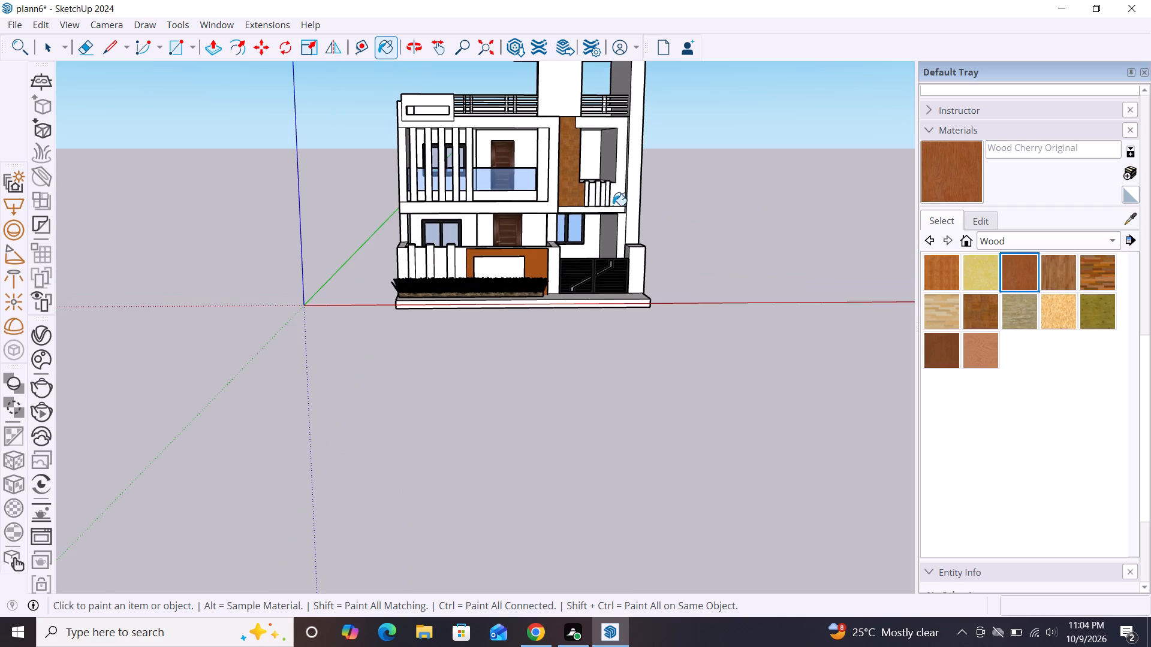
click(613, 202)
click(575, 193)
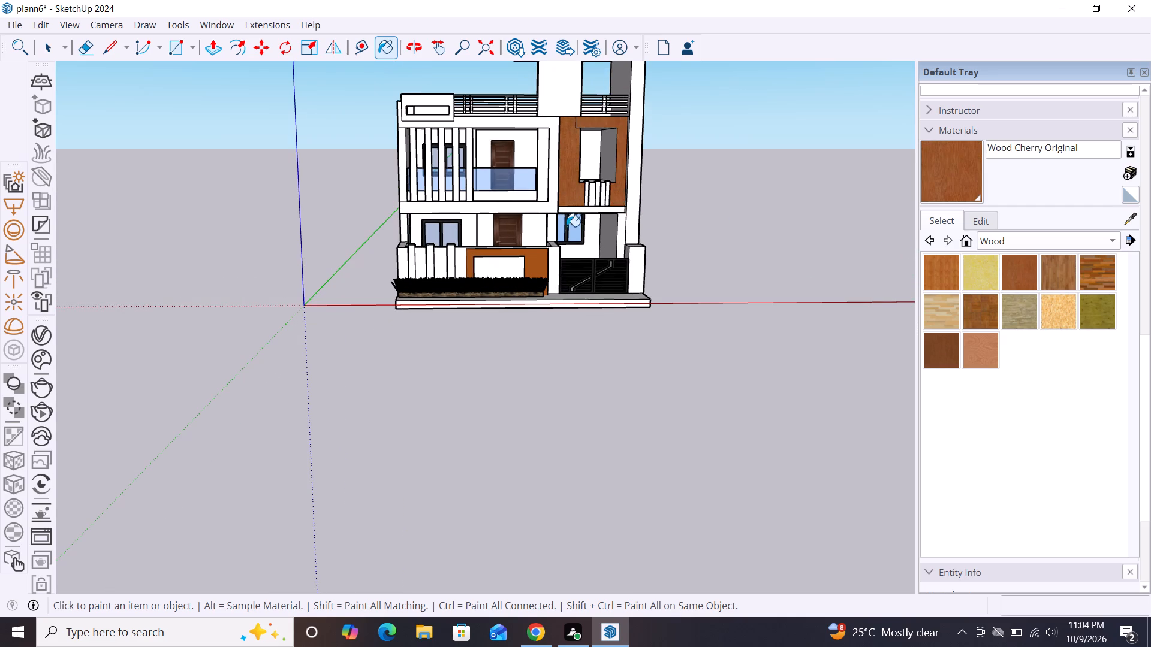
click(537, 258)
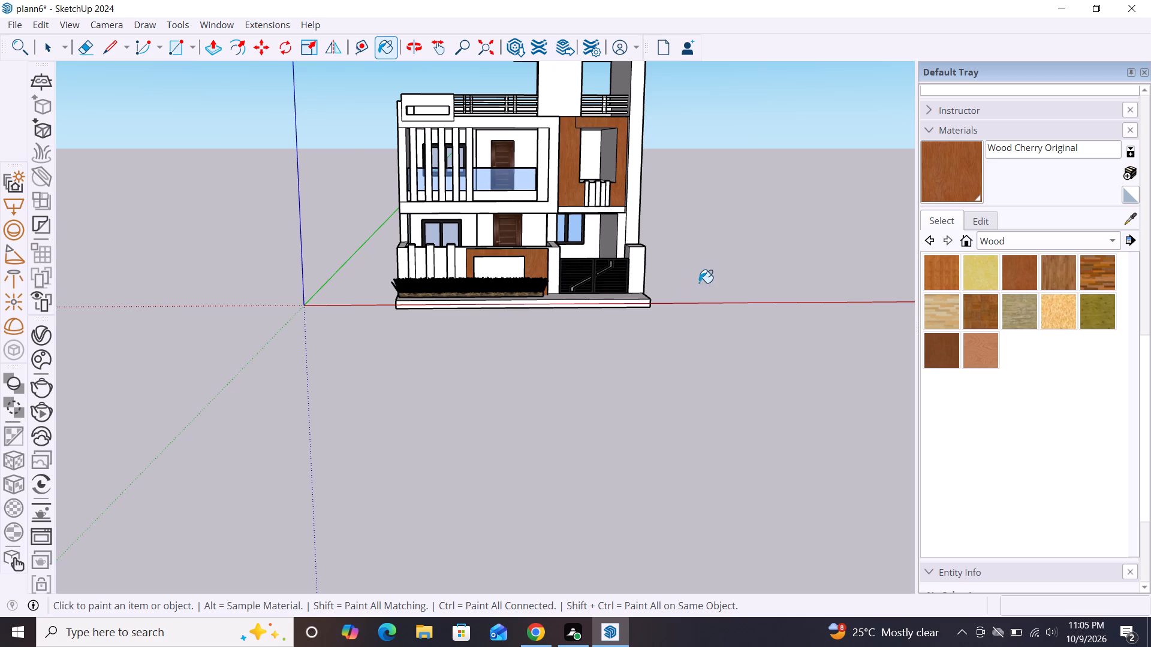
Paint the wall surfaces between the short vertical fins below the first-floor opening above the gate with Wood Cherry Original.
scroll(701, 283, down, 2)
middle_drag(676, 348, 616, 307)
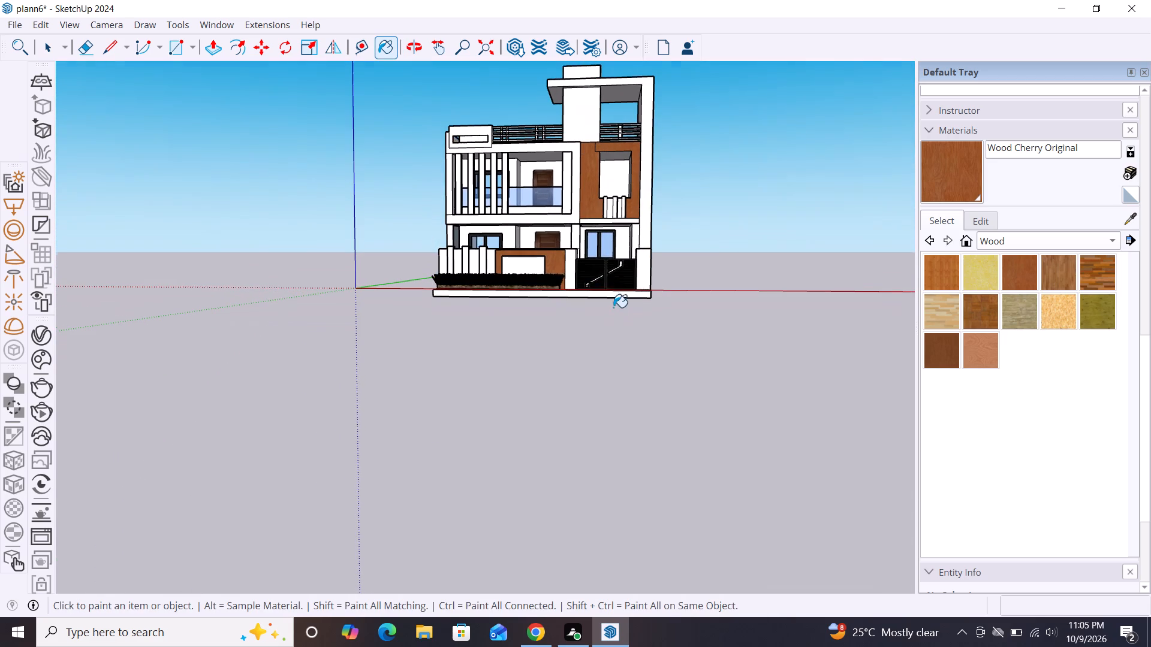
scroll(518, 270, up, 3)
scroll(474, 272, down, 2)
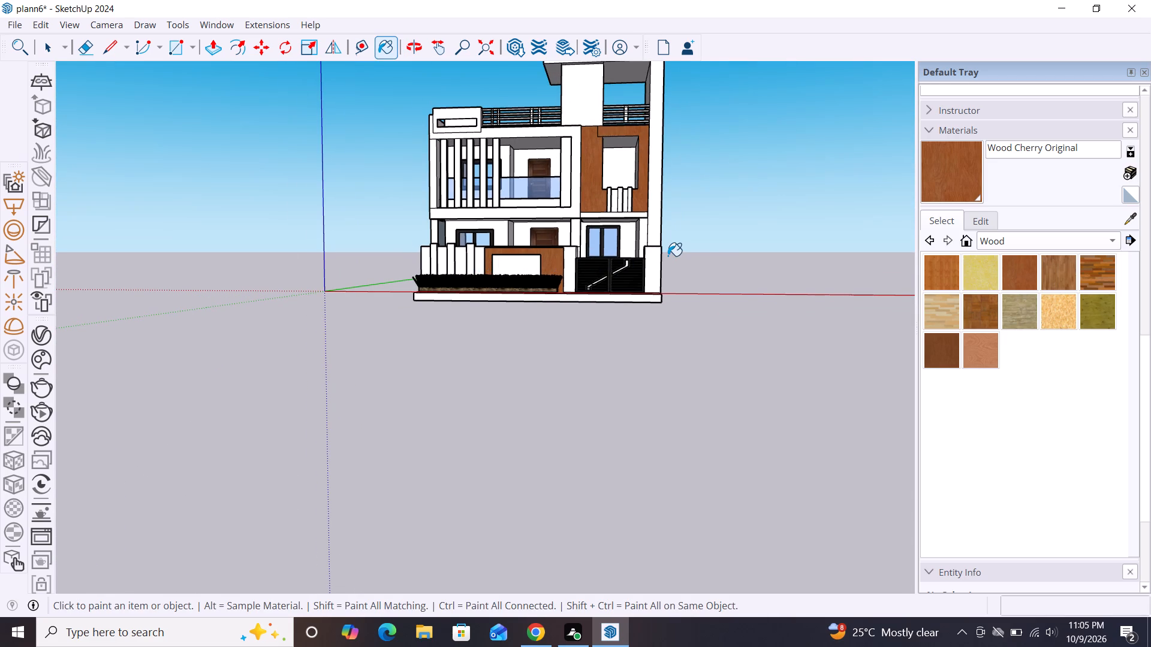
scroll(668, 256, up, 2)
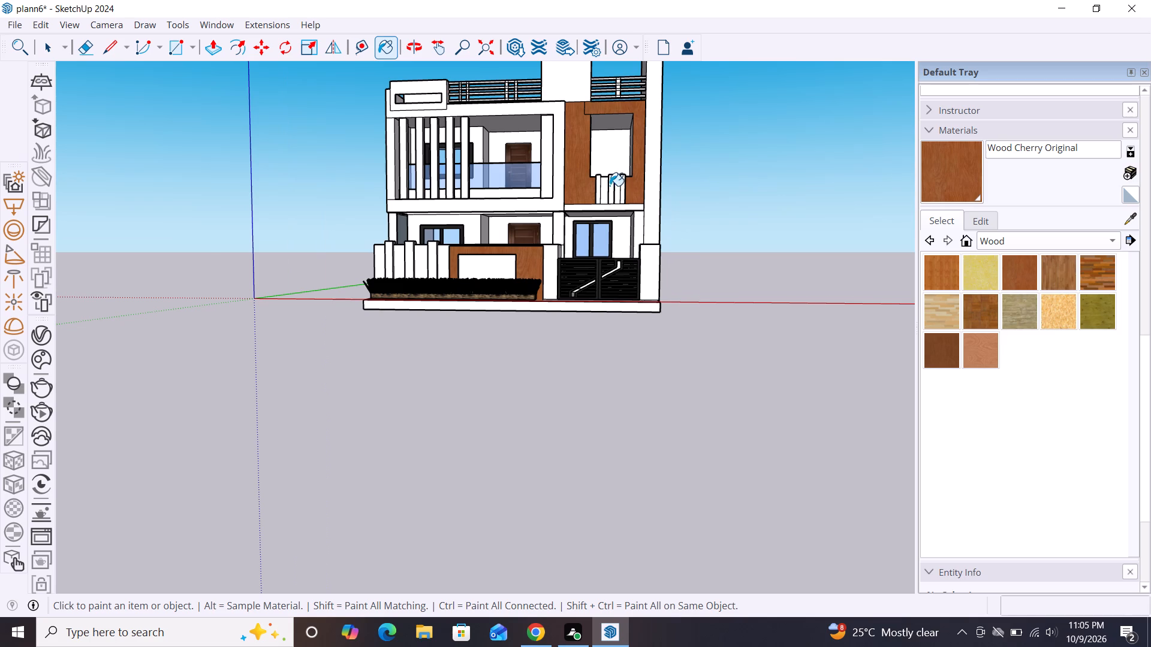
scroll(605, 185, up, 8)
click(598, 179)
click(635, 192)
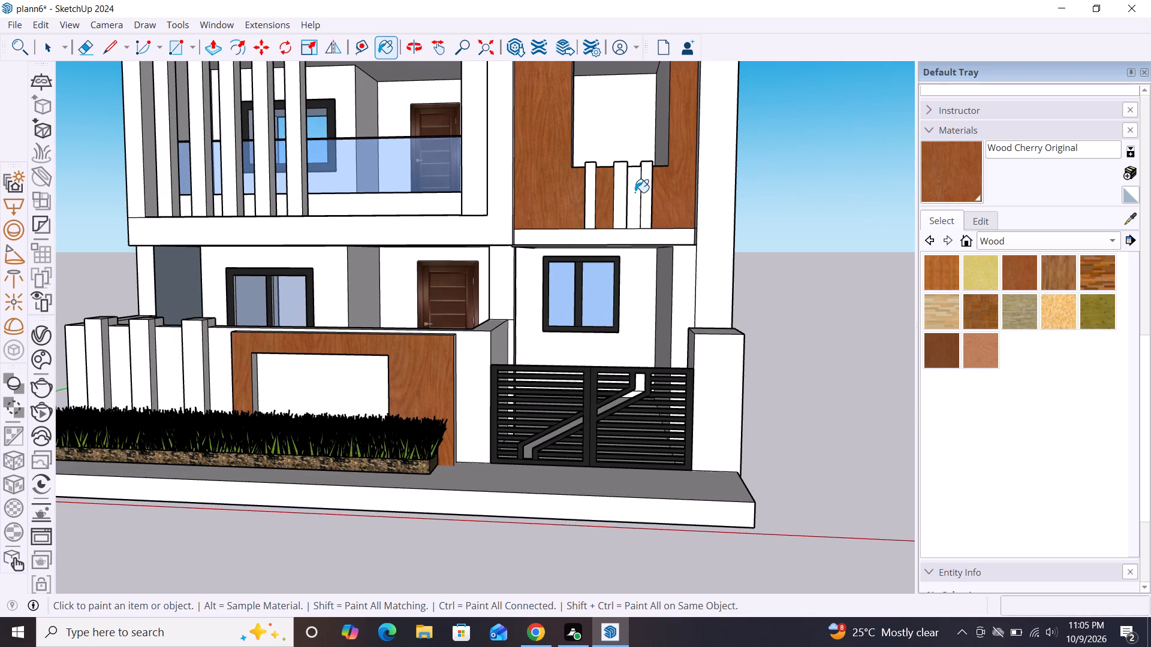
Paint the low wall below the first-floor balcony's glass railing and the front of the rooftop parapet box with Wood Cherry Original.
scroll(514, 247, down, 11)
middle_drag(586, 355, 634, 364)
scroll(473, 263, up, 4)
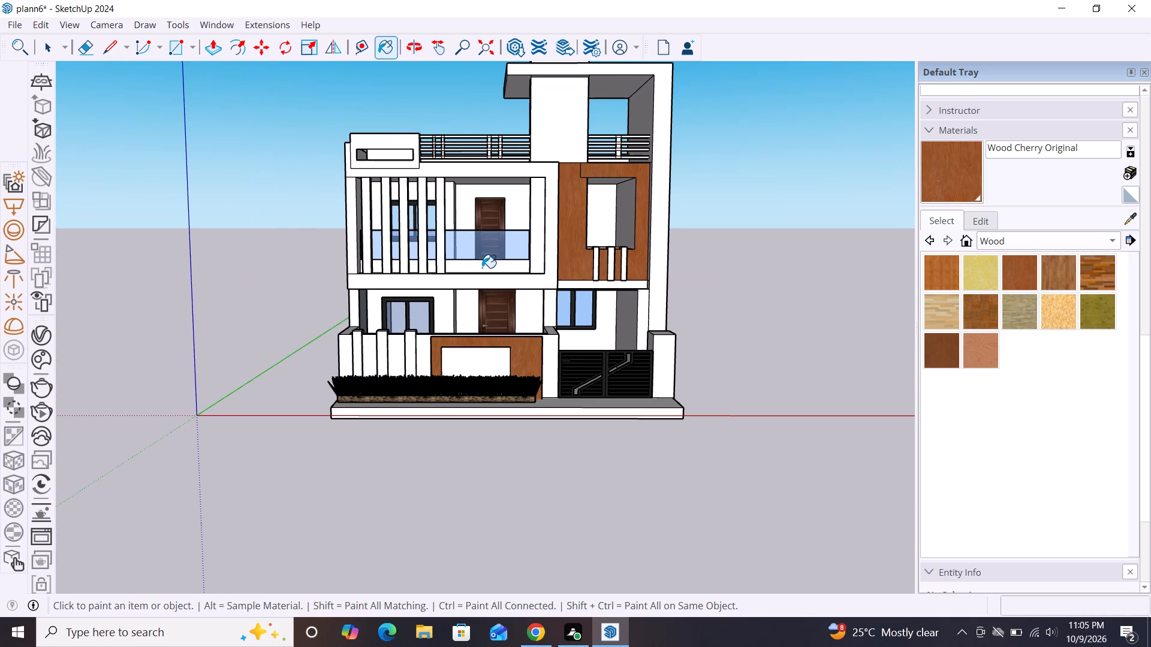
click(482, 268)
scroll(645, 301, down, 5)
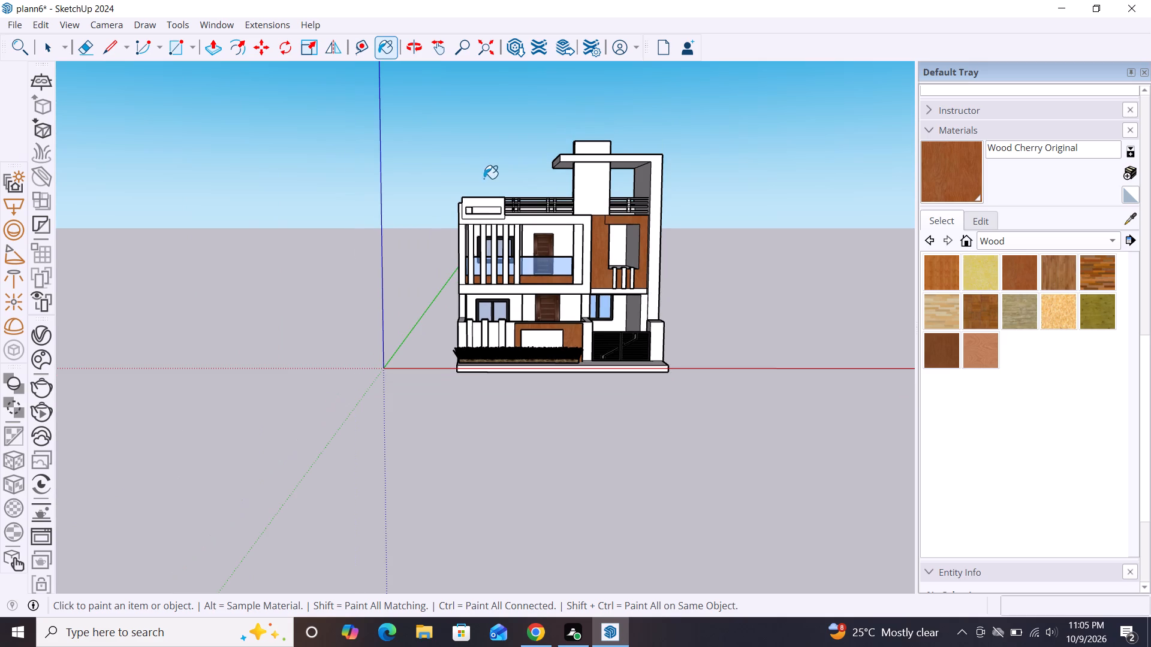
click(476, 201)
Paint the front of the tall roof frame and the upper and lower faces of the rooftop tower with the 0111_SlateGray colour.
scroll(472, 276, down, 3)
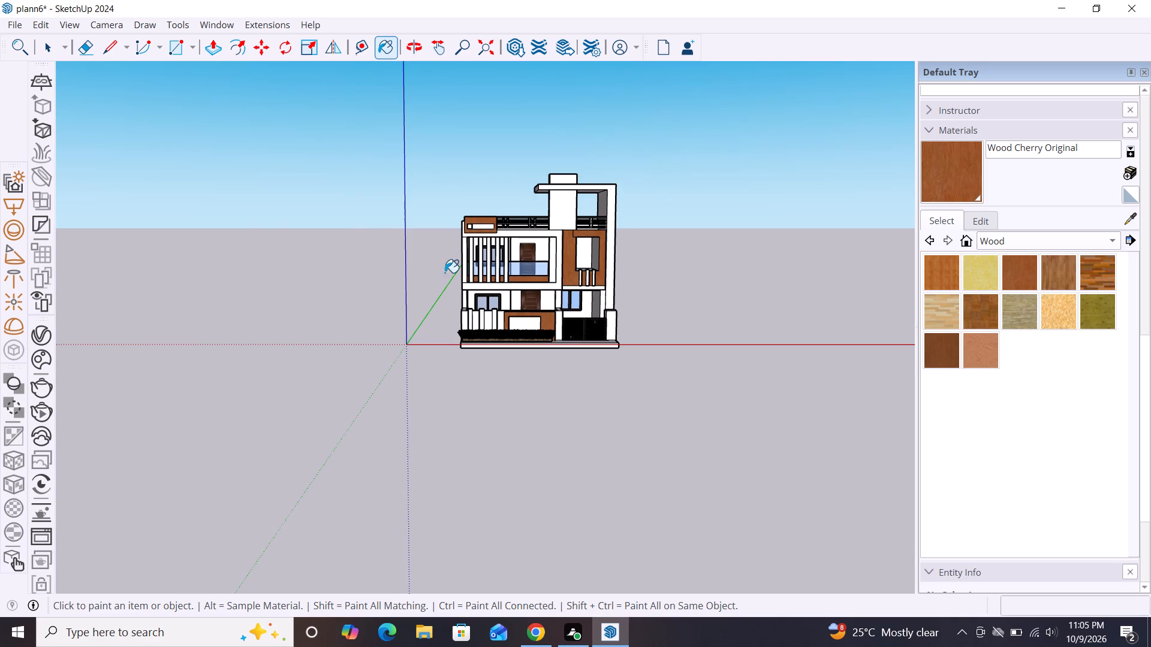
scroll(393, 270, down, 2)
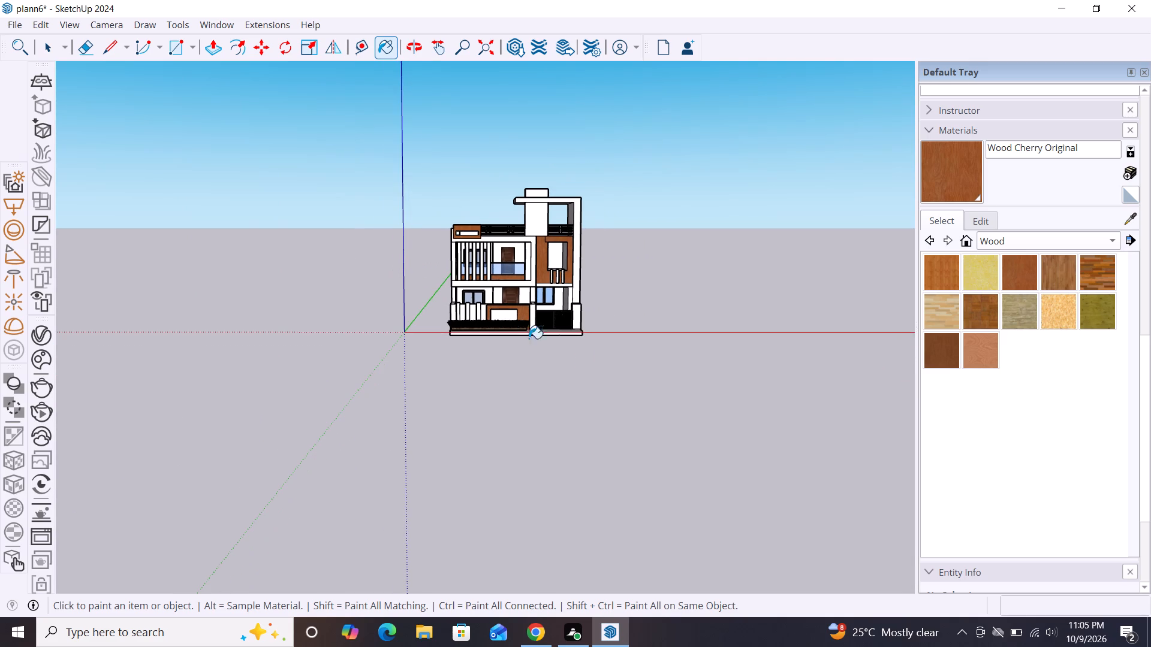
middle_drag(578, 365, 575, 396)
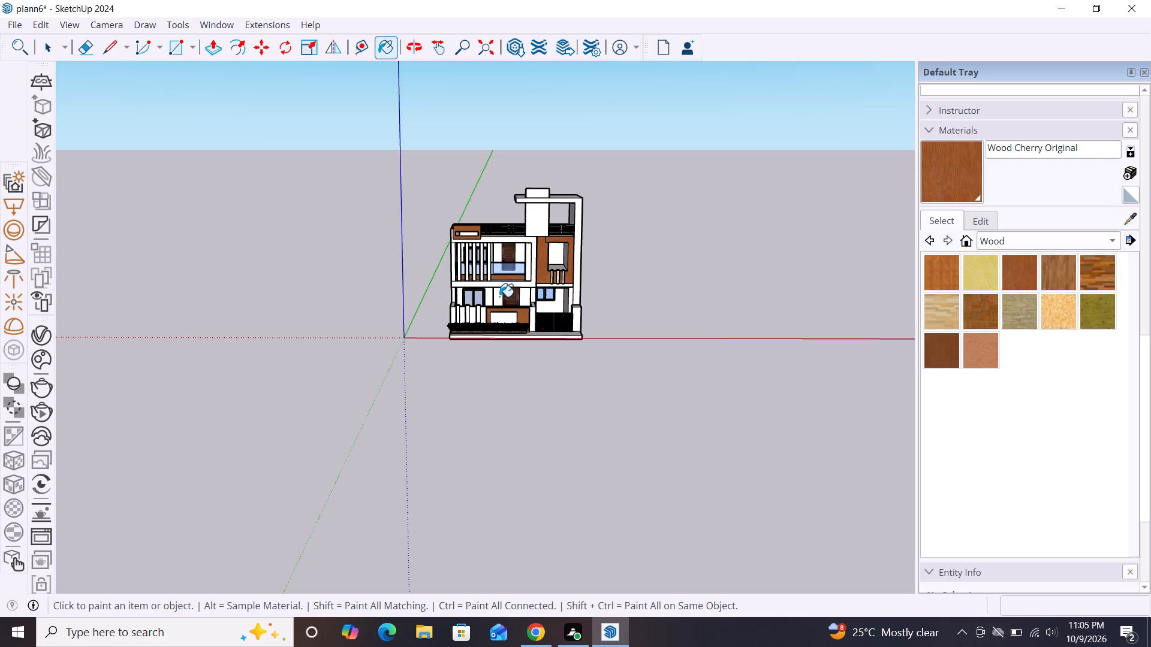
scroll(499, 297, up, 4)
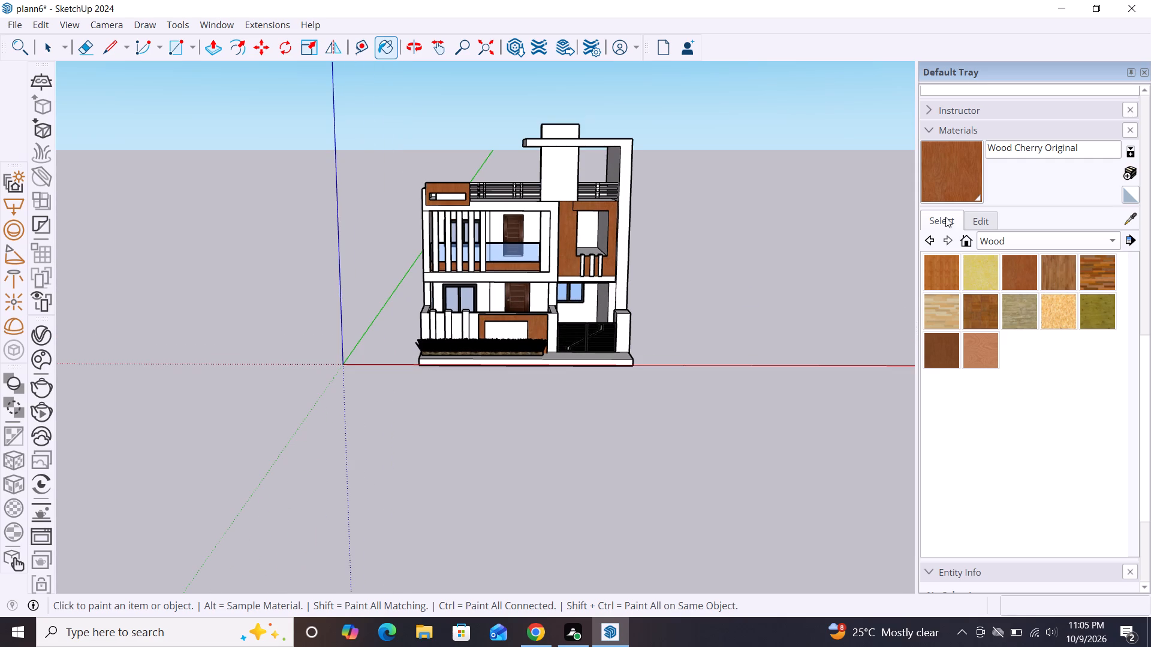
click(1109, 241)
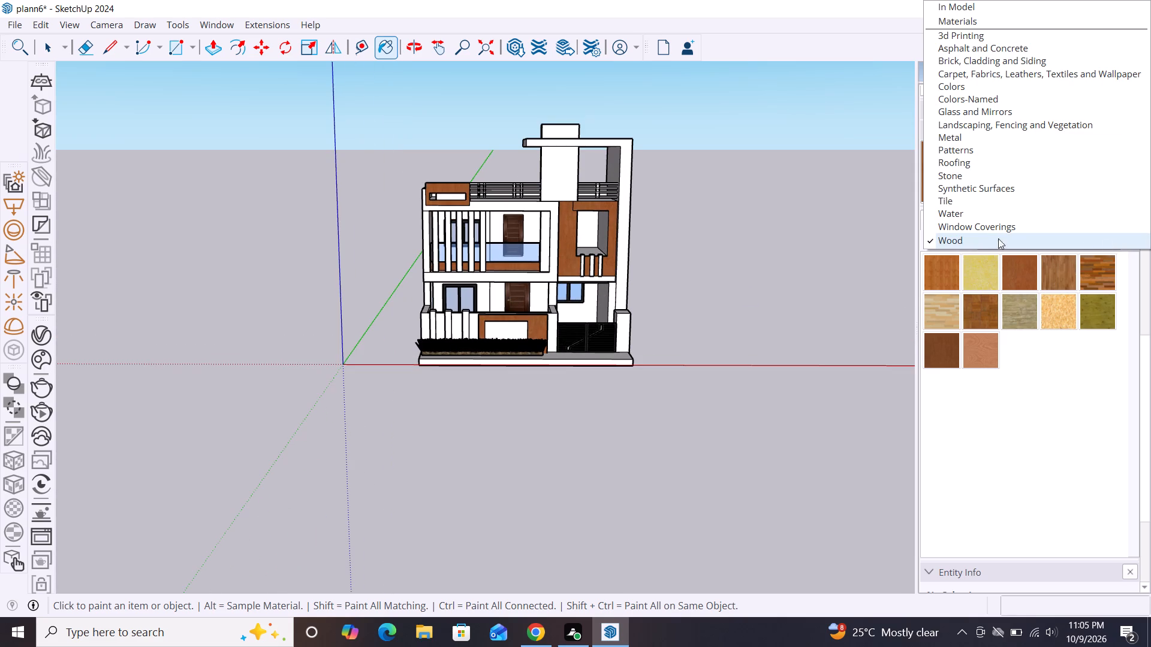
click(998, 100)
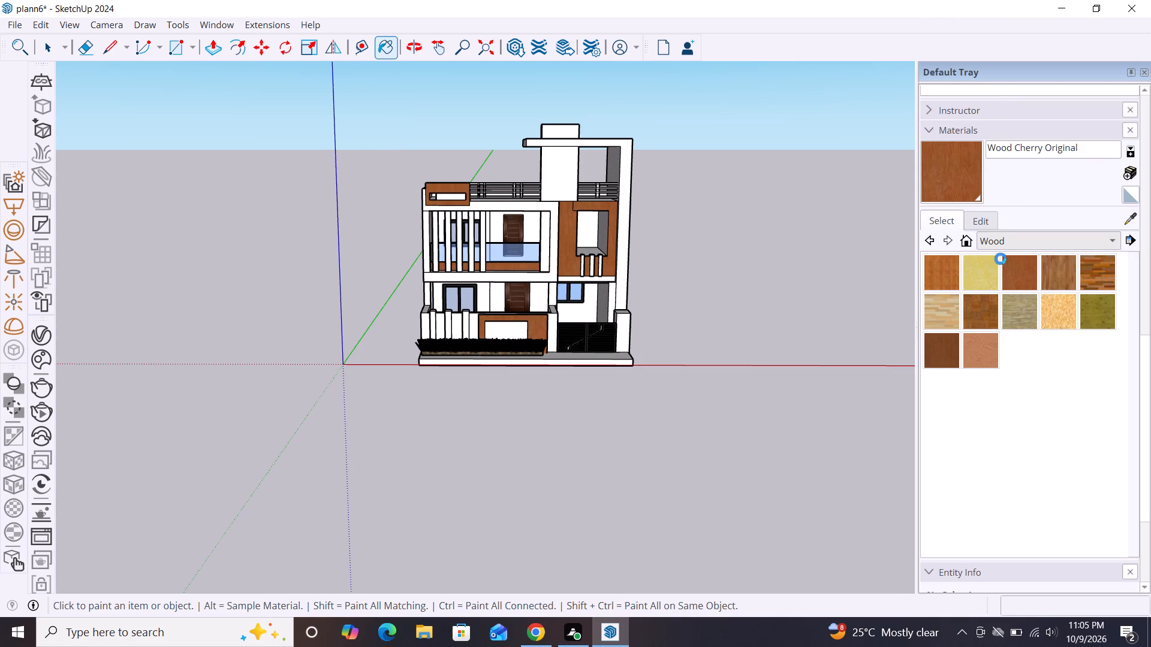
scroll(923, 466, down, 5)
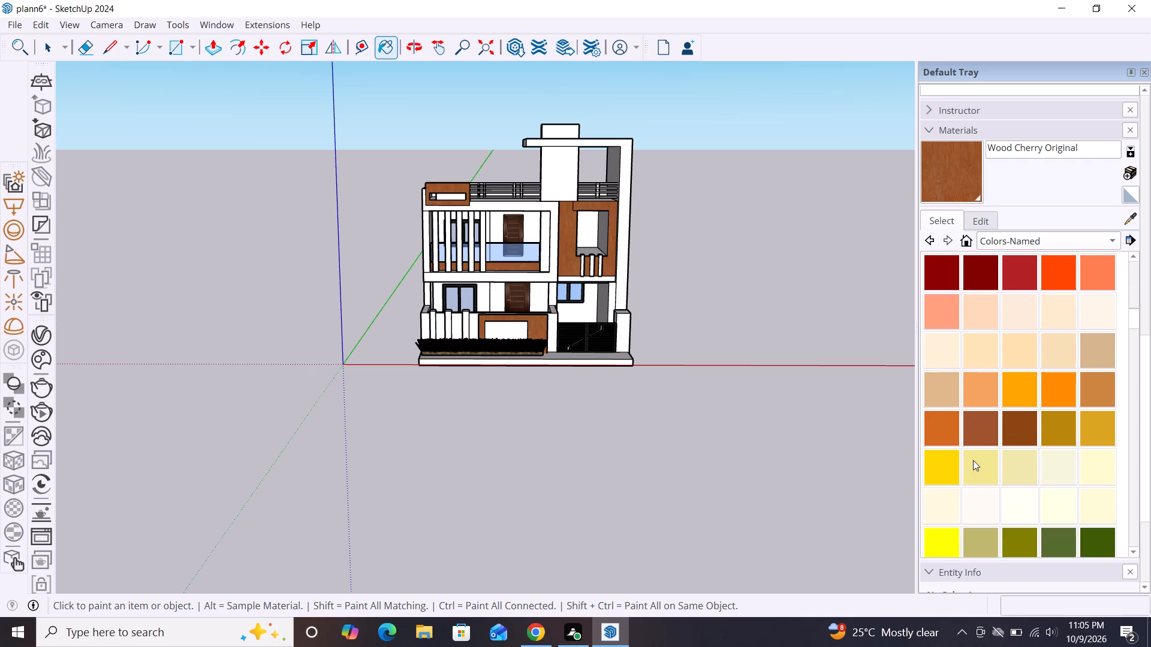
scroll(977, 458, down, 10)
scroll(1010, 392, down, 3)
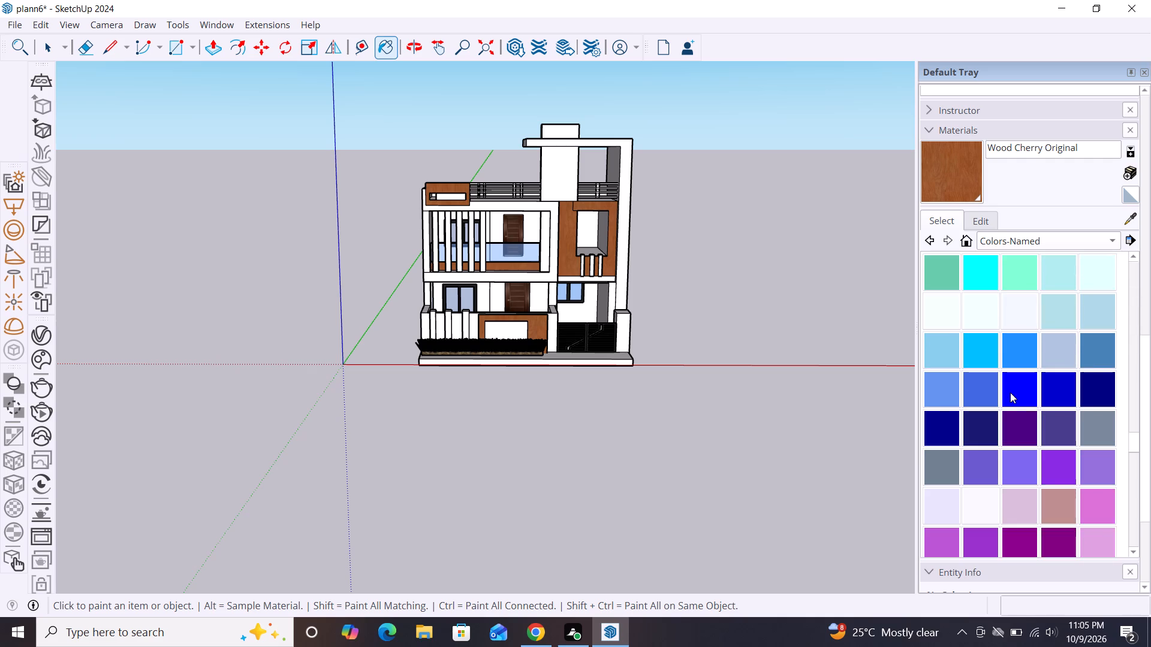
scroll(1010, 392, down, 6)
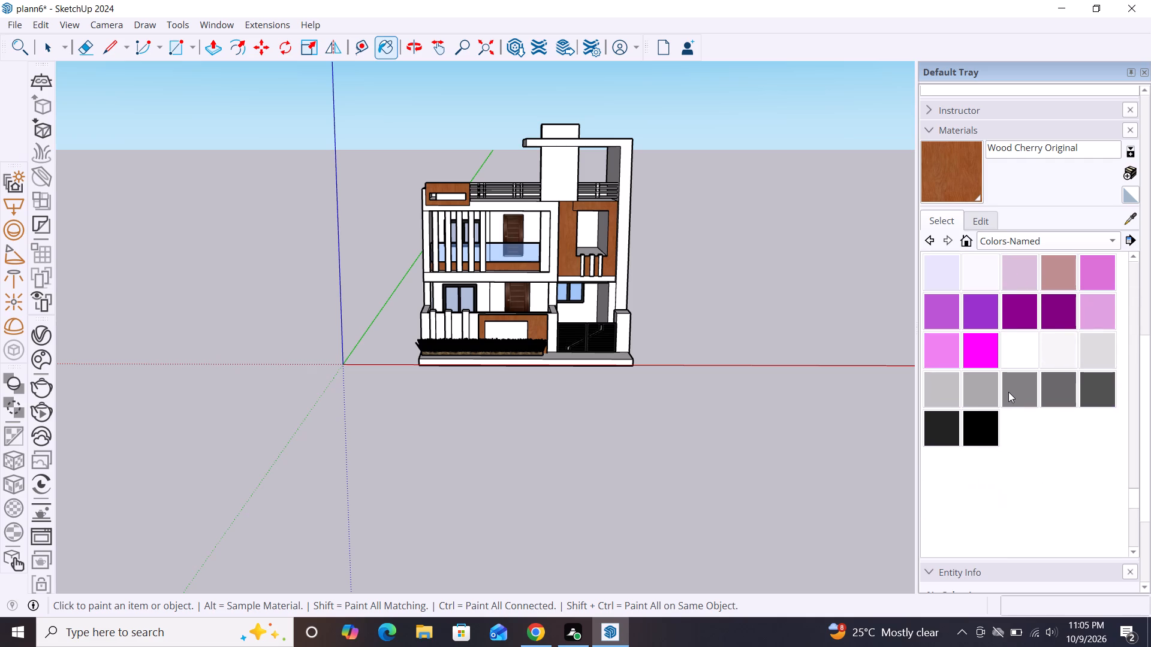
scroll(1058, 386, up, 2)
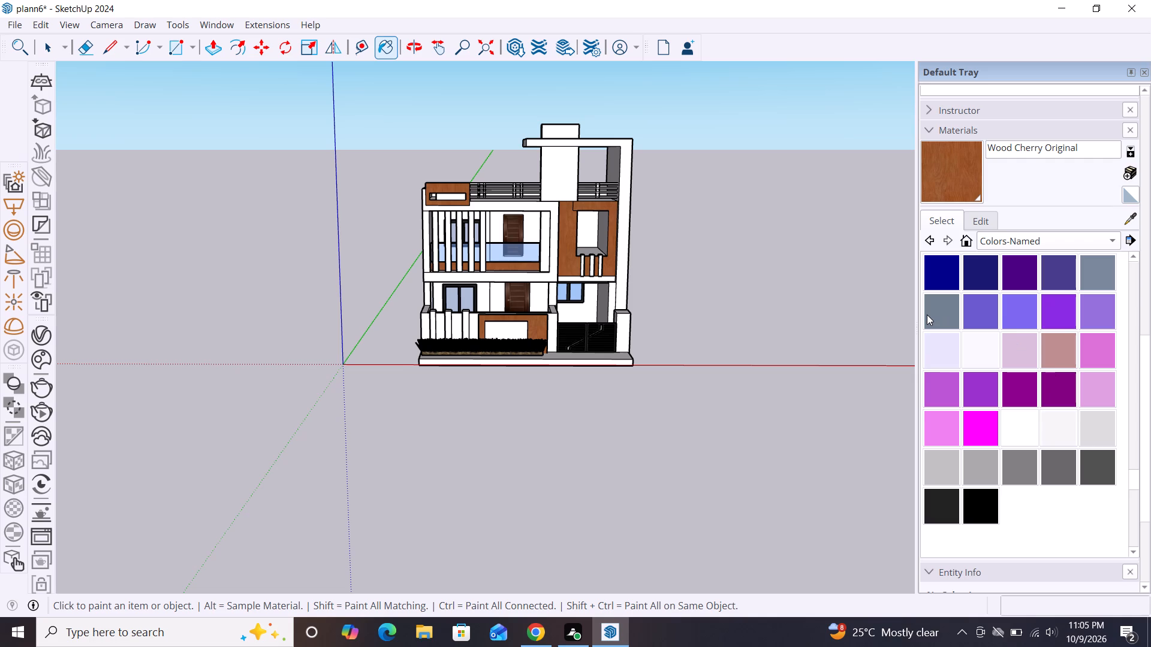
click(933, 312)
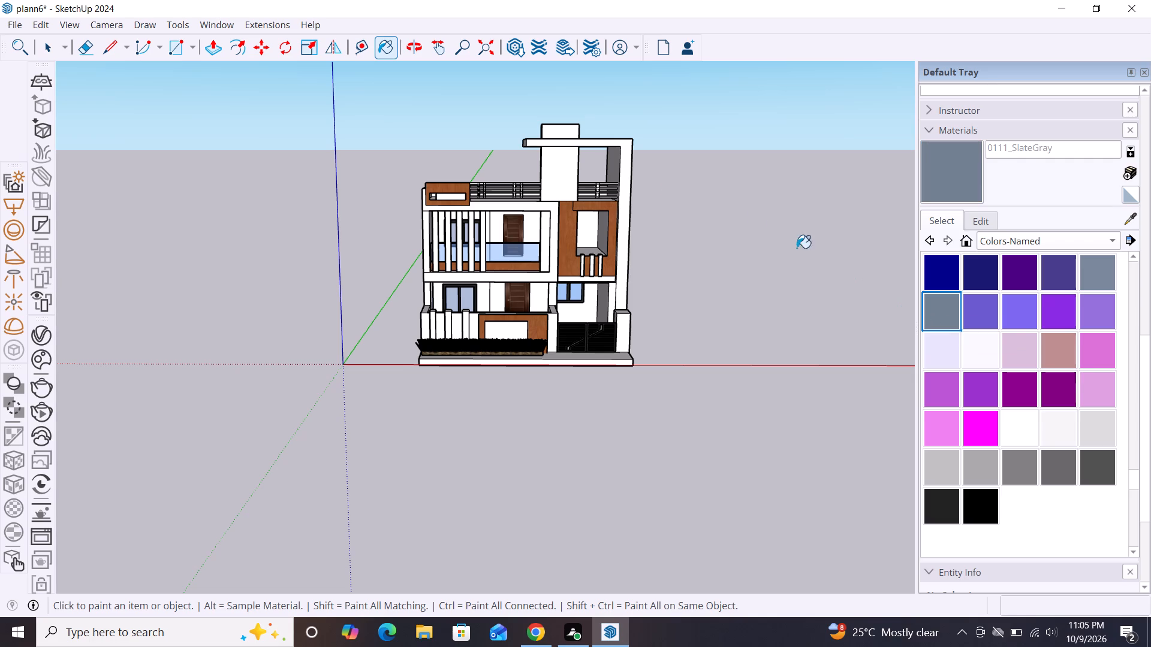
click(577, 144)
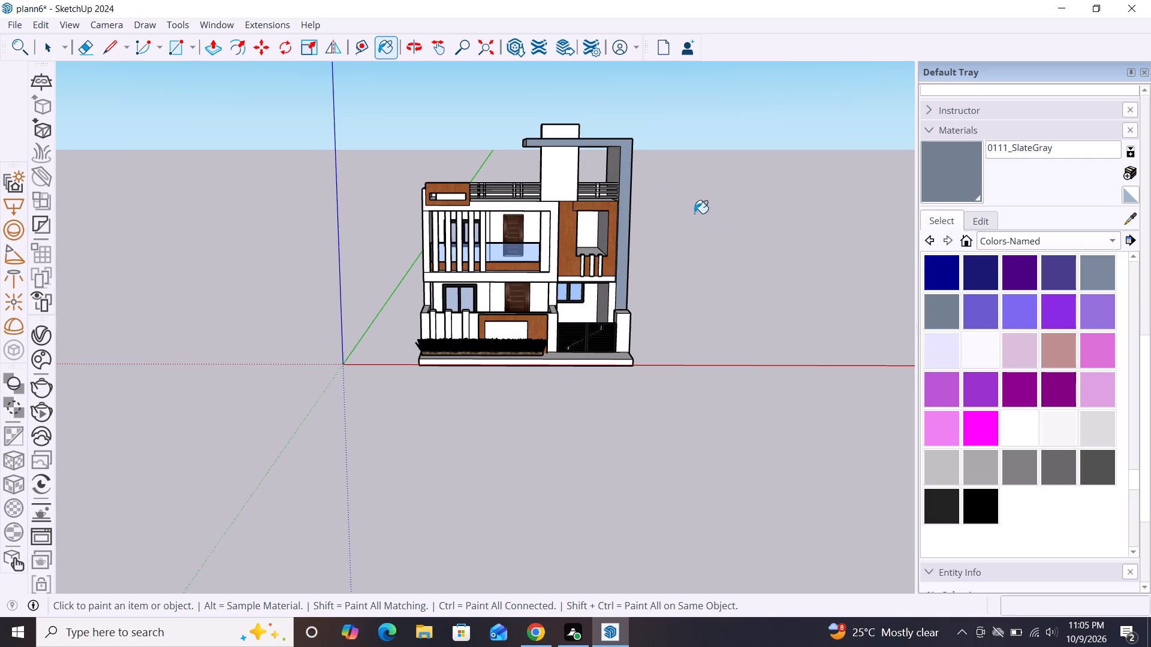
click(562, 188)
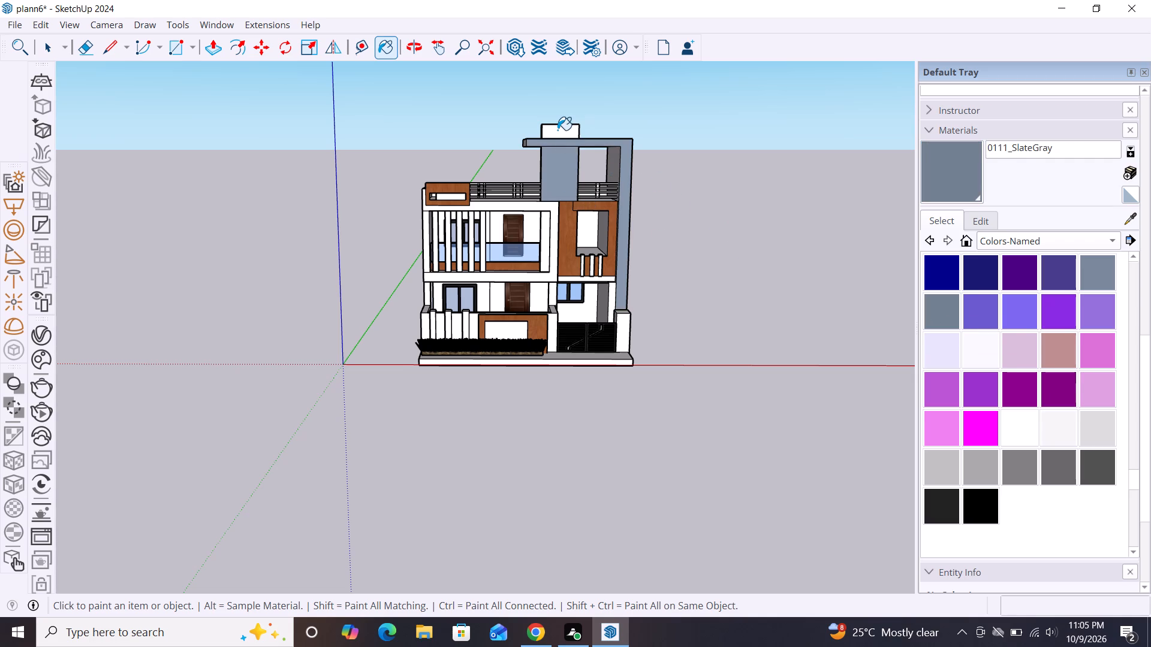
click(558, 129)
Paint the front boundary wall sections between and beside the white vertical fins with the 0111_SlateGray colour.
scroll(453, 254, up, 4)
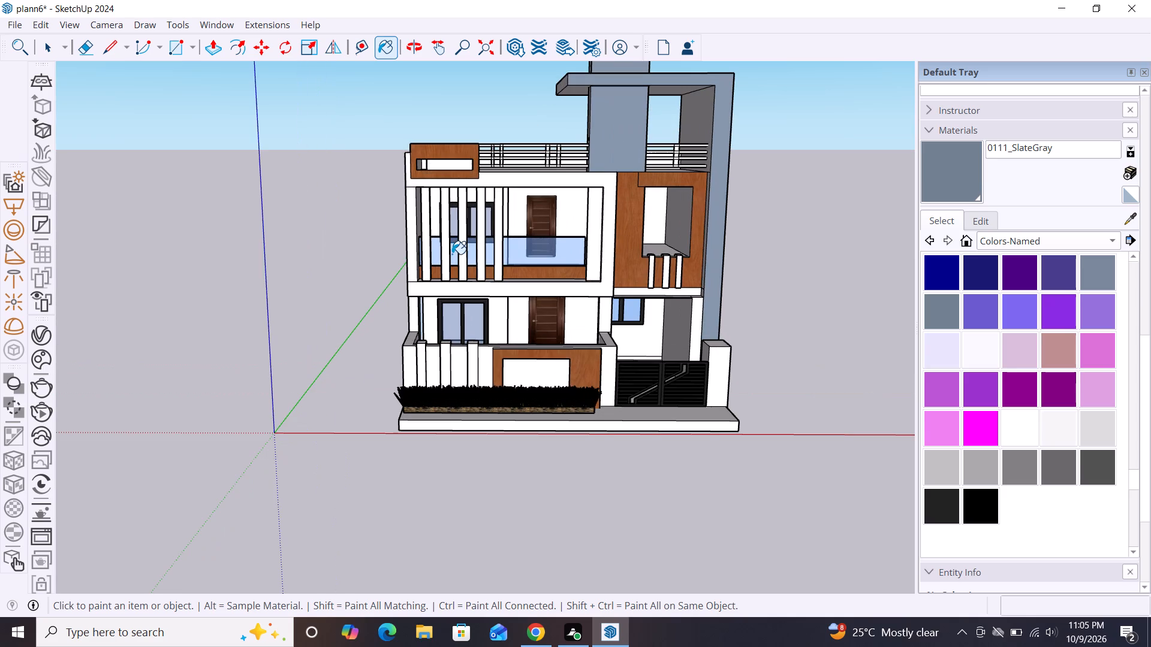
click(457, 362)
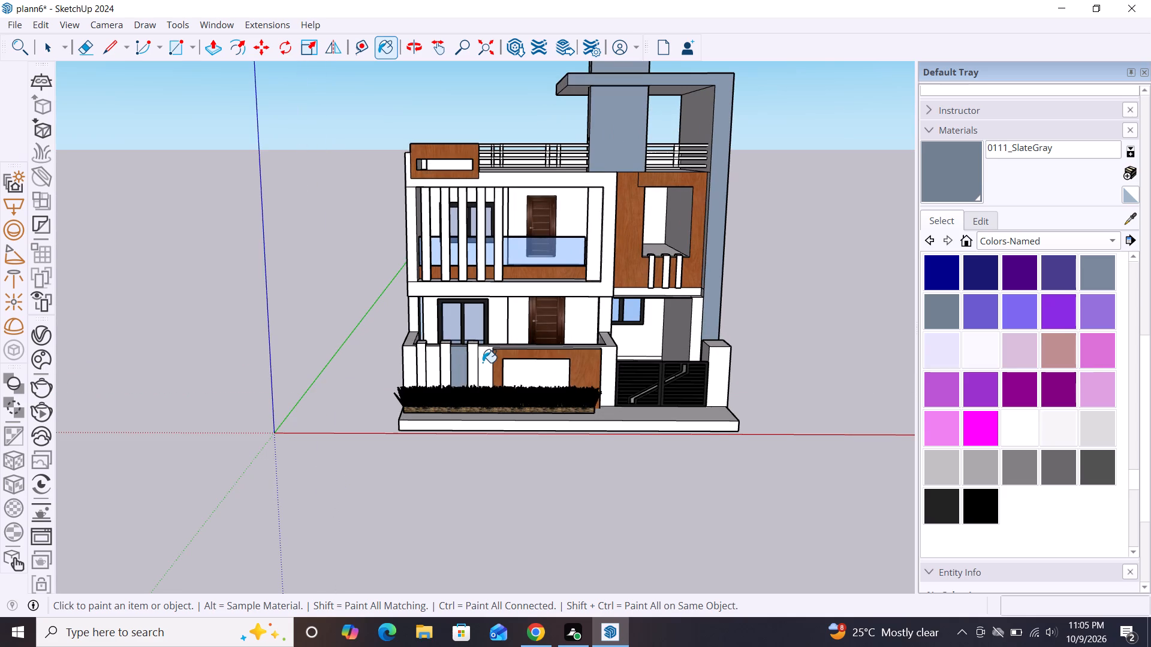
click(484, 362)
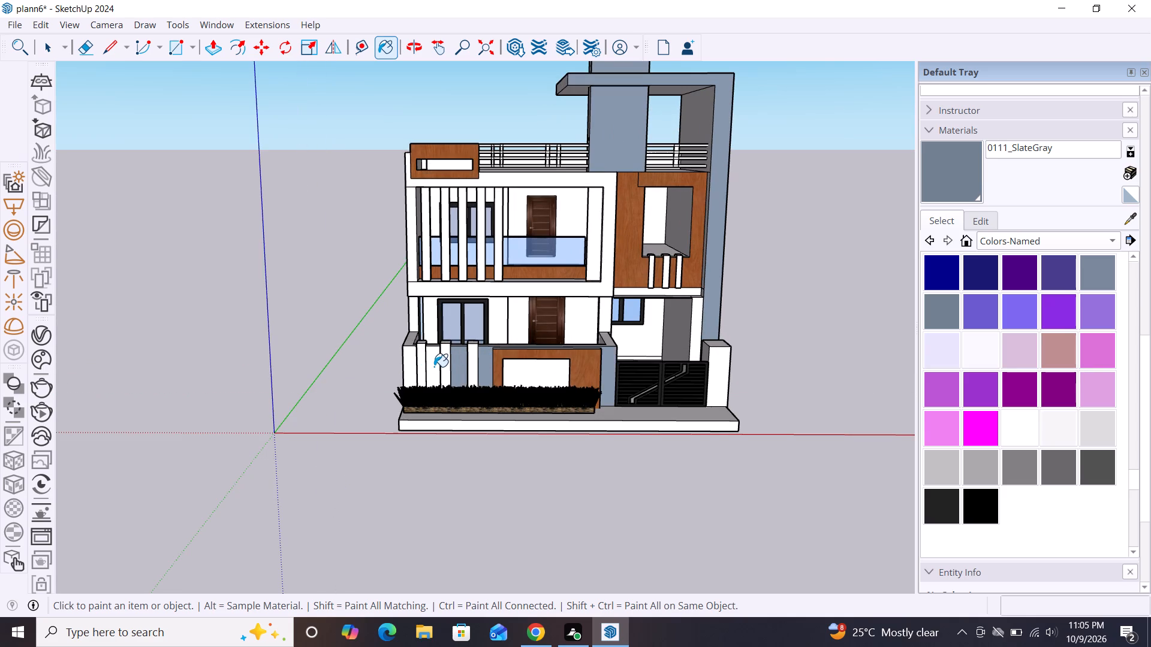
click(435, 363)
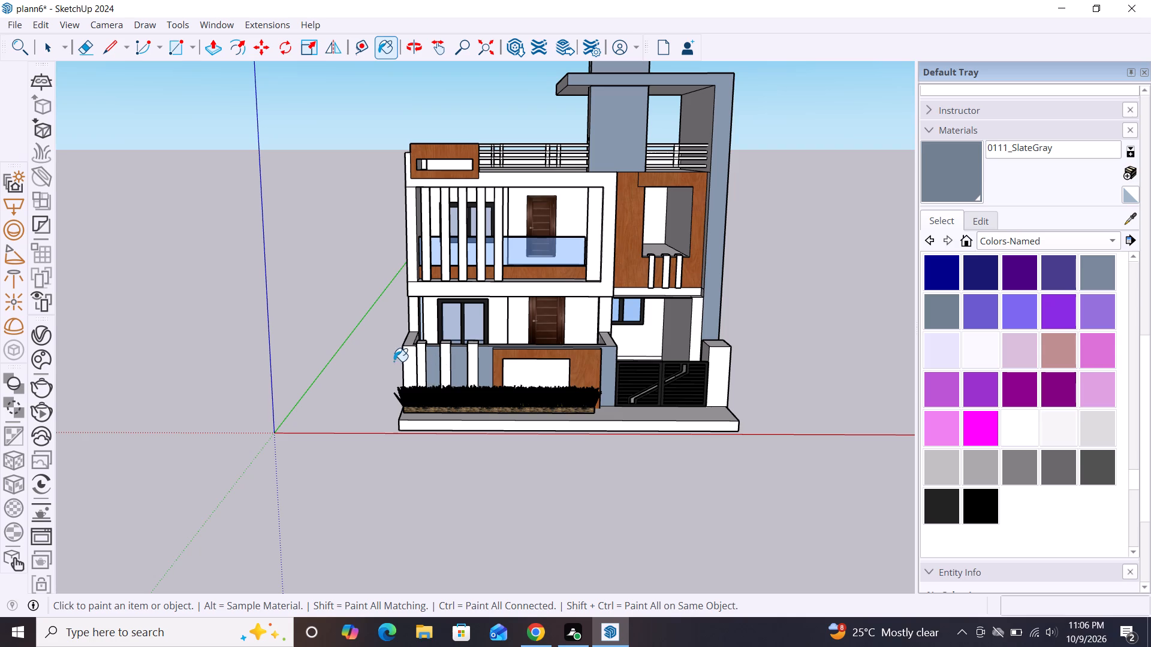
click(411, 363)
middle_drag(574, 343, 577, 324)
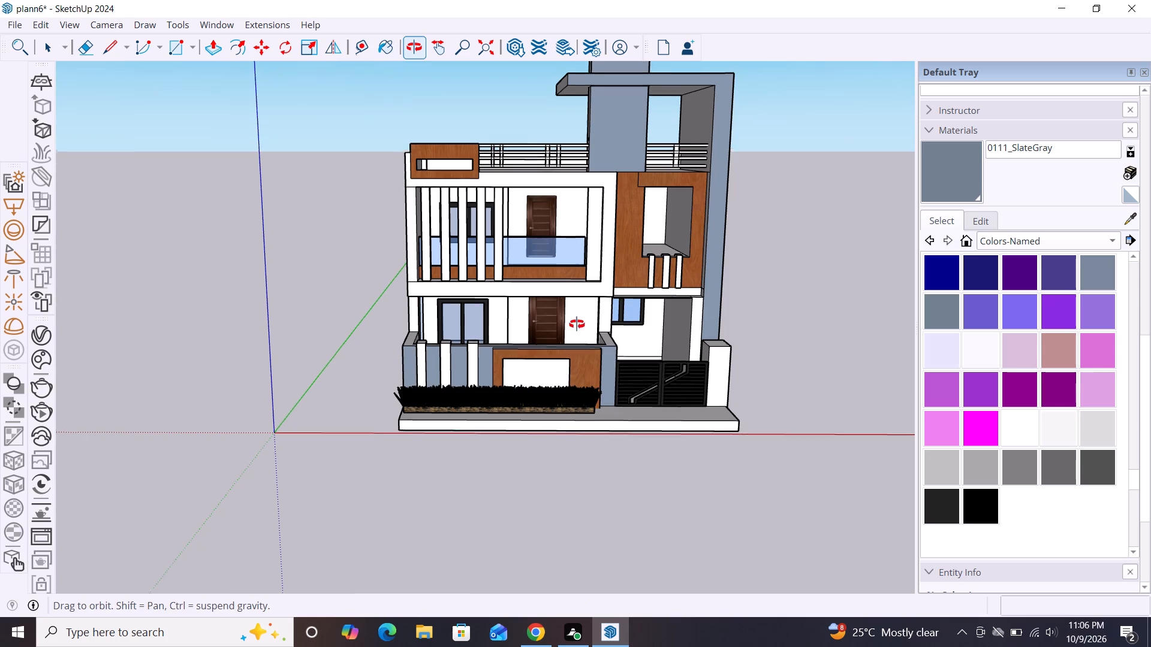
middle_drag(577, 324, 590, 265)
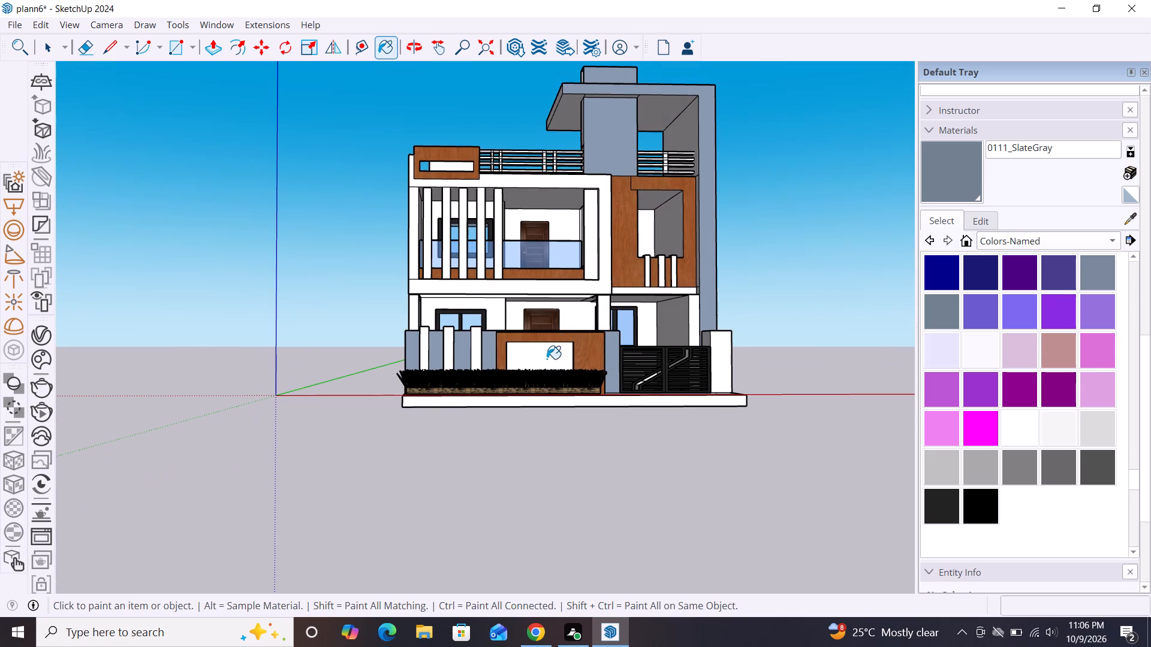
scroll(386, 334, down, 2)
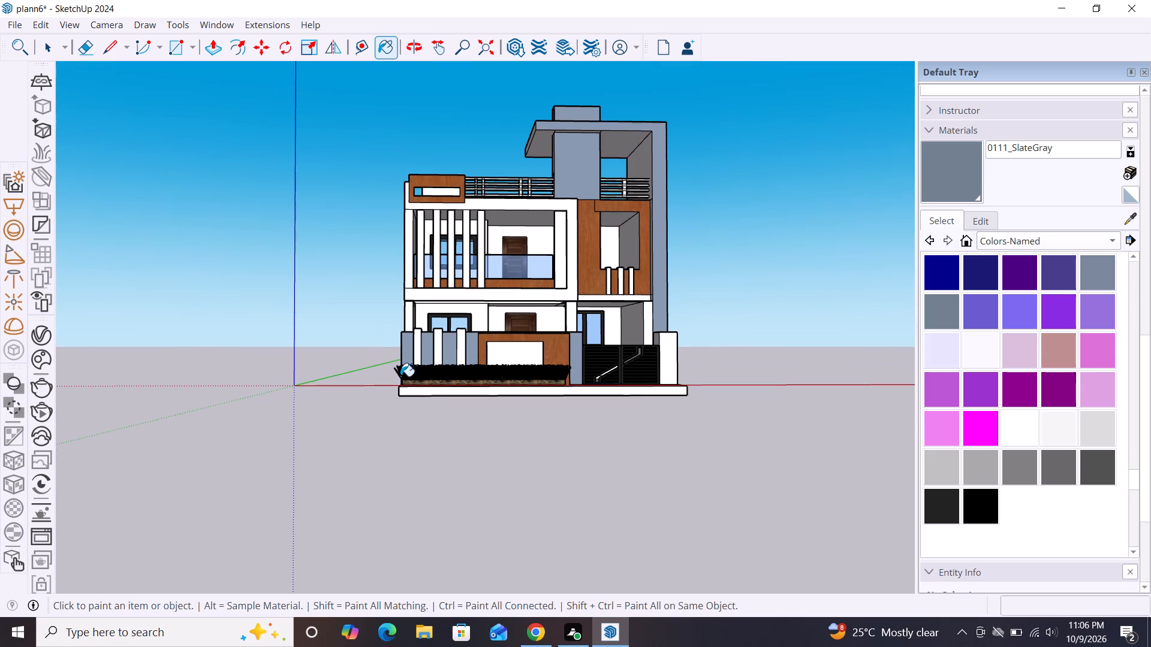
Paint the wall strip beside the opening above the gate and the adjacent inner side wall of the first-floor balcony with 0111_SlateGray.
middle_drag(400, 376, 396, 420)
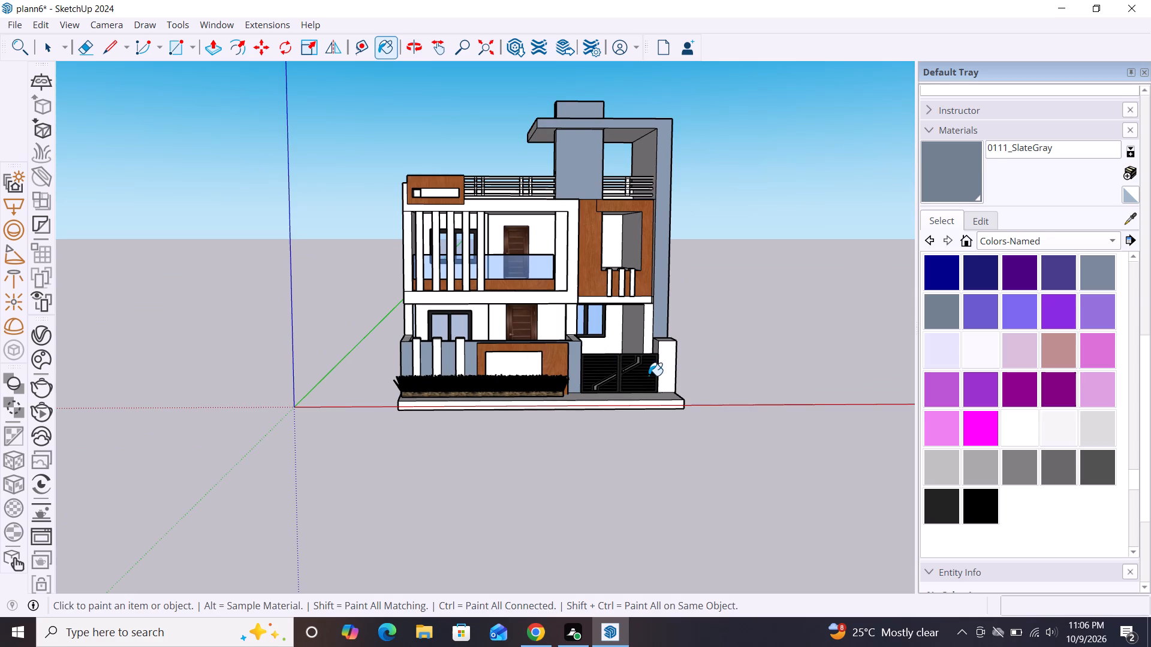
scroll(652, 377, up, 3)
scroll(502, 359, down, 2)
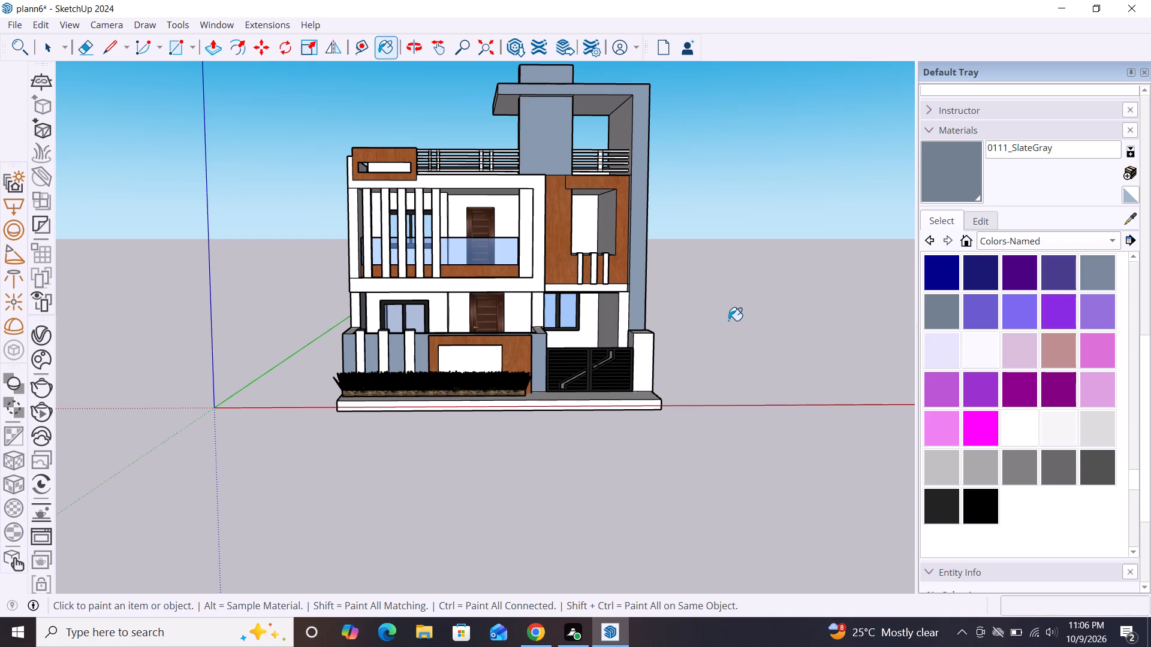
click(555, 235)
click(528, 237)
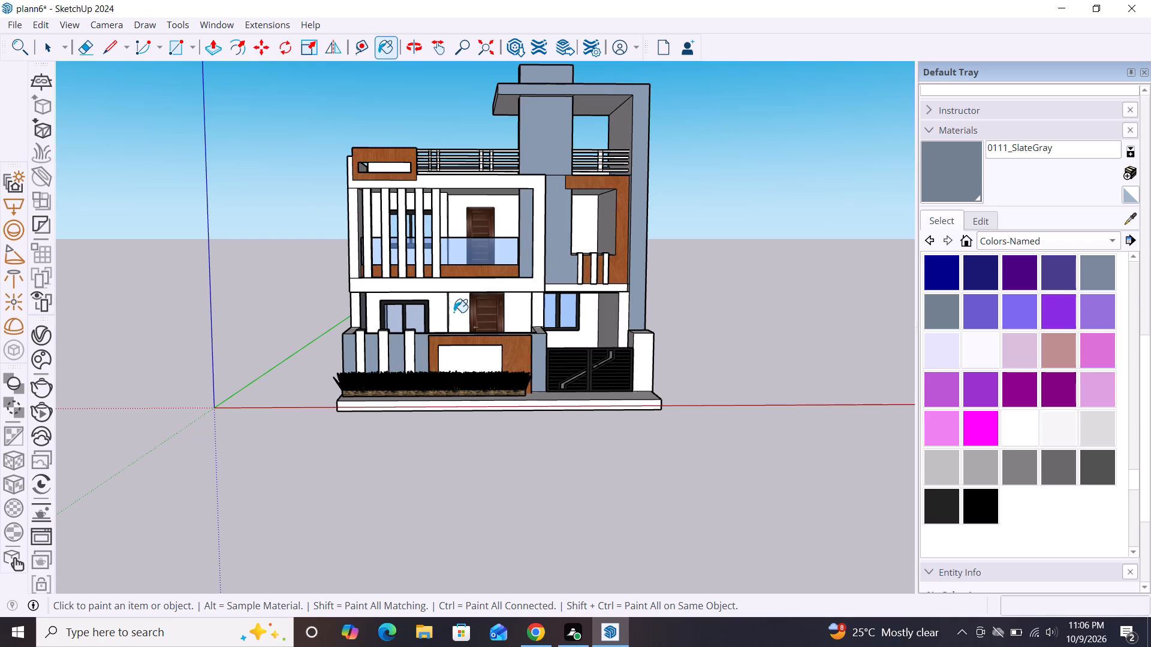
scroll(417, 312, down, 2)
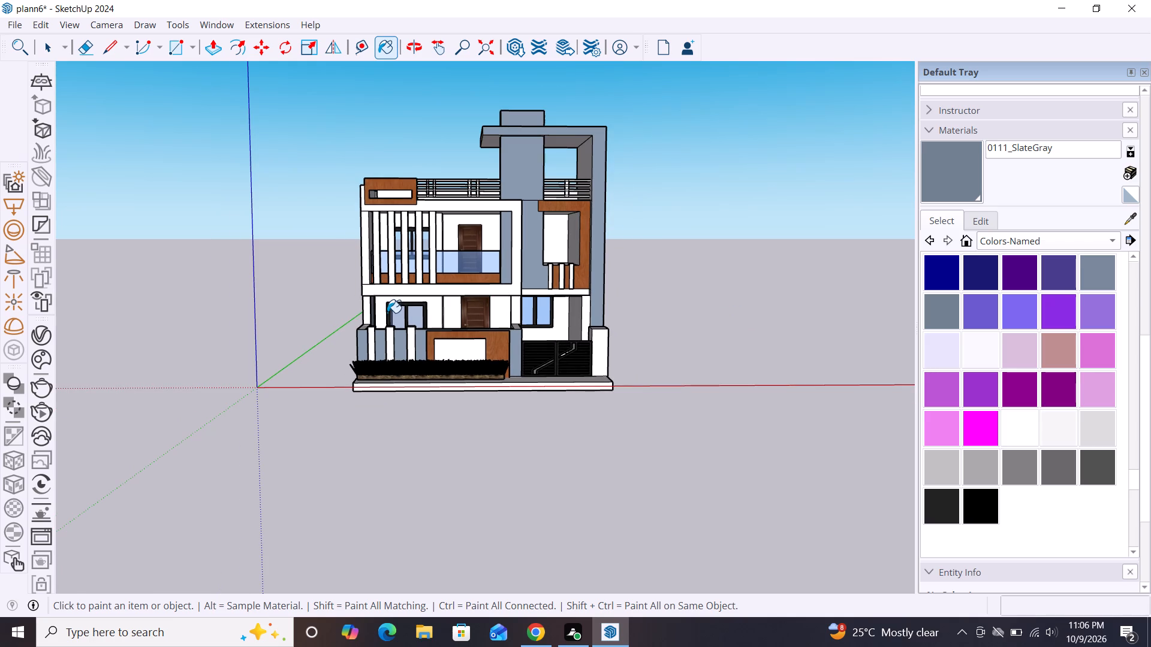
Draw a vertical line about 2' 3" long from the lower corner of the opening above the gate to the wall's bottom edge.
scroll(568, 276, up, 9)
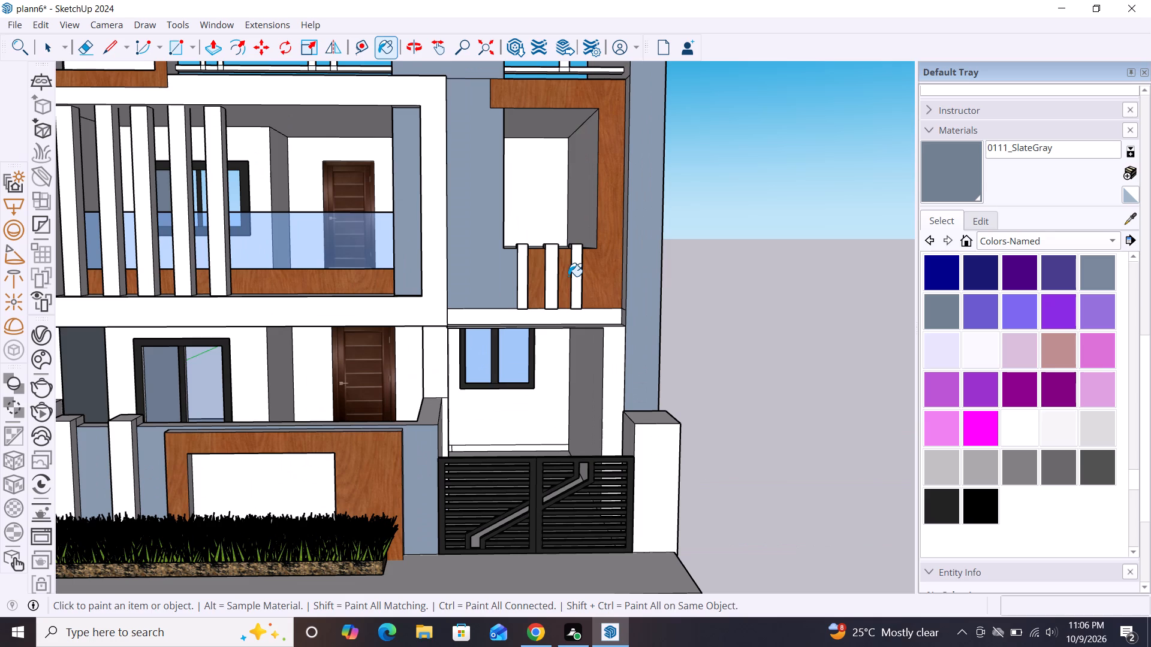
key(l)
drag(502, 250, 502, 268)
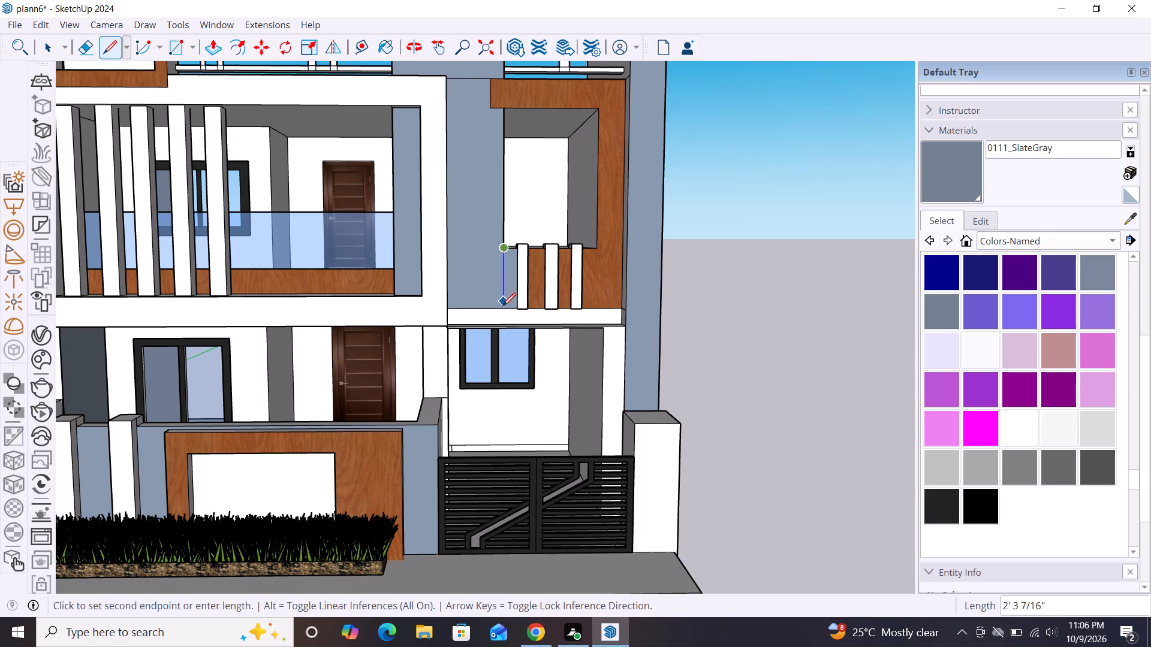
click(502, 309)
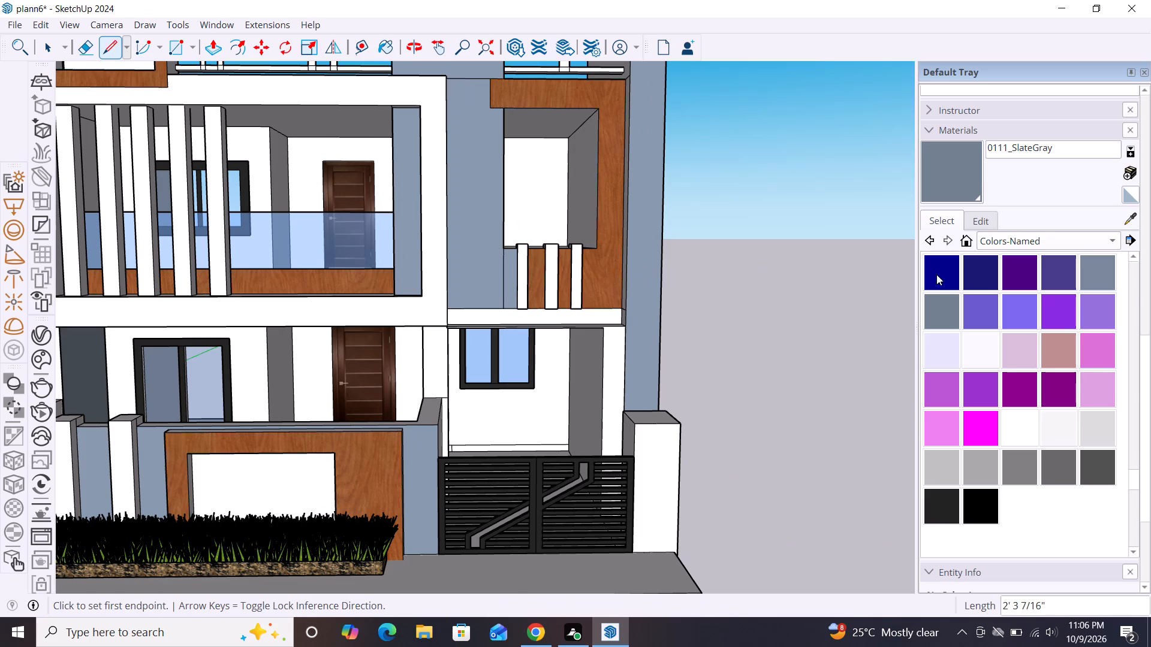
Paint the small wall piece between the new line and the first short fin with Wood Cherry Original.
click(1110, 237)
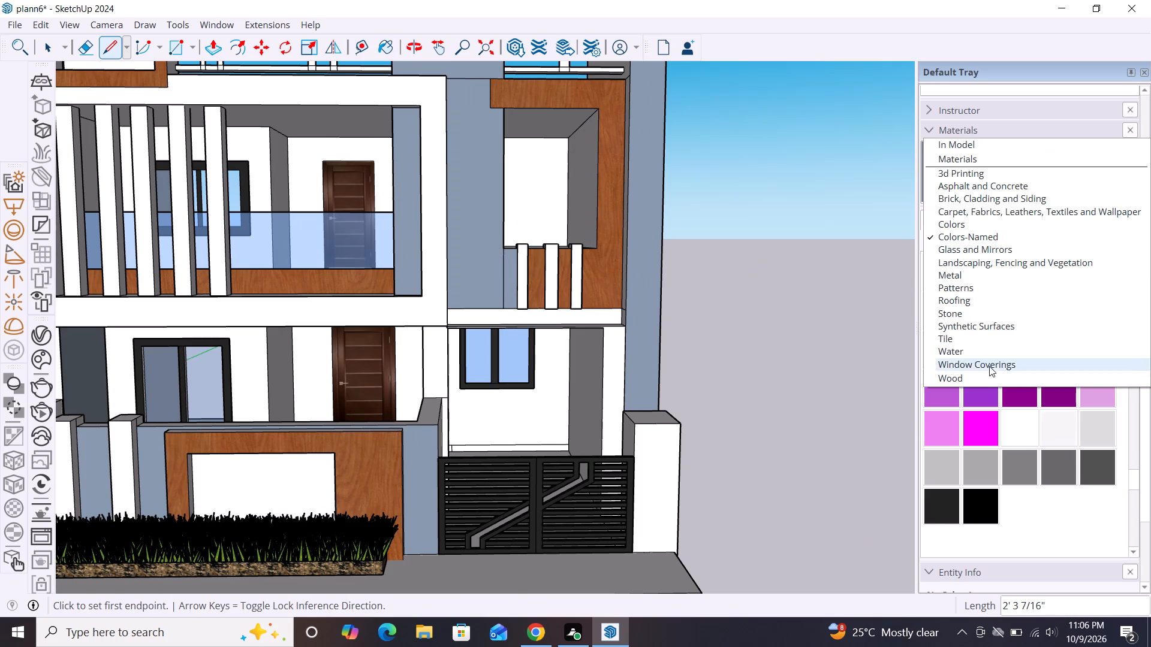
click(983, 383)
click(1019, 276)
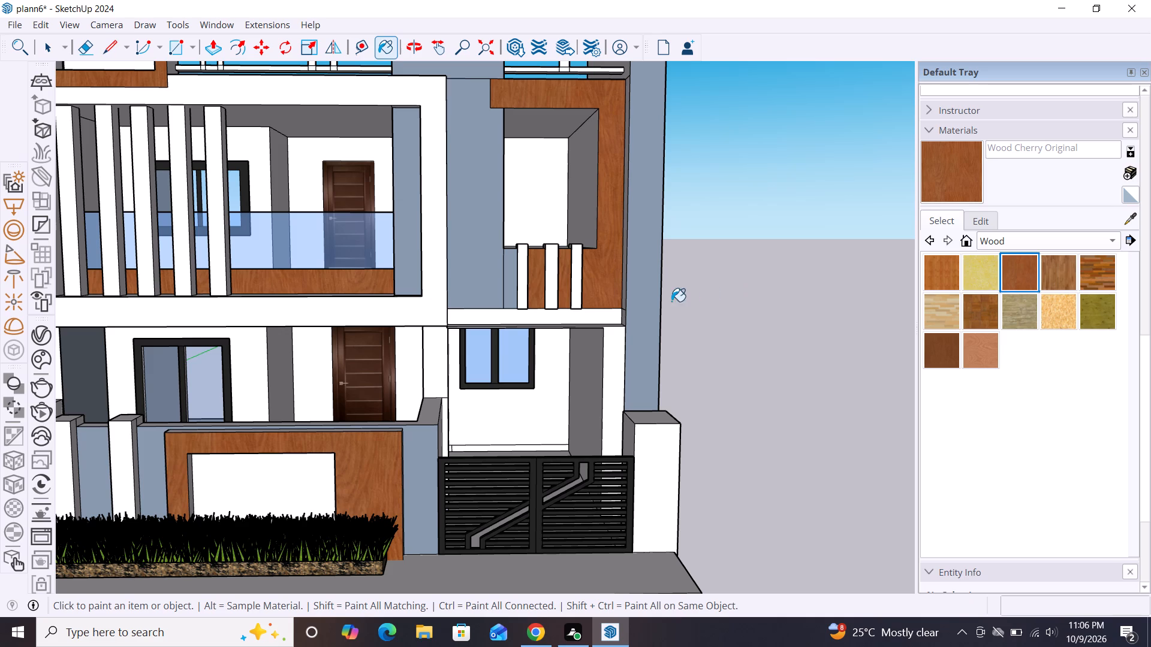
click(510, 292)
scroll(694, 336, down, 2)
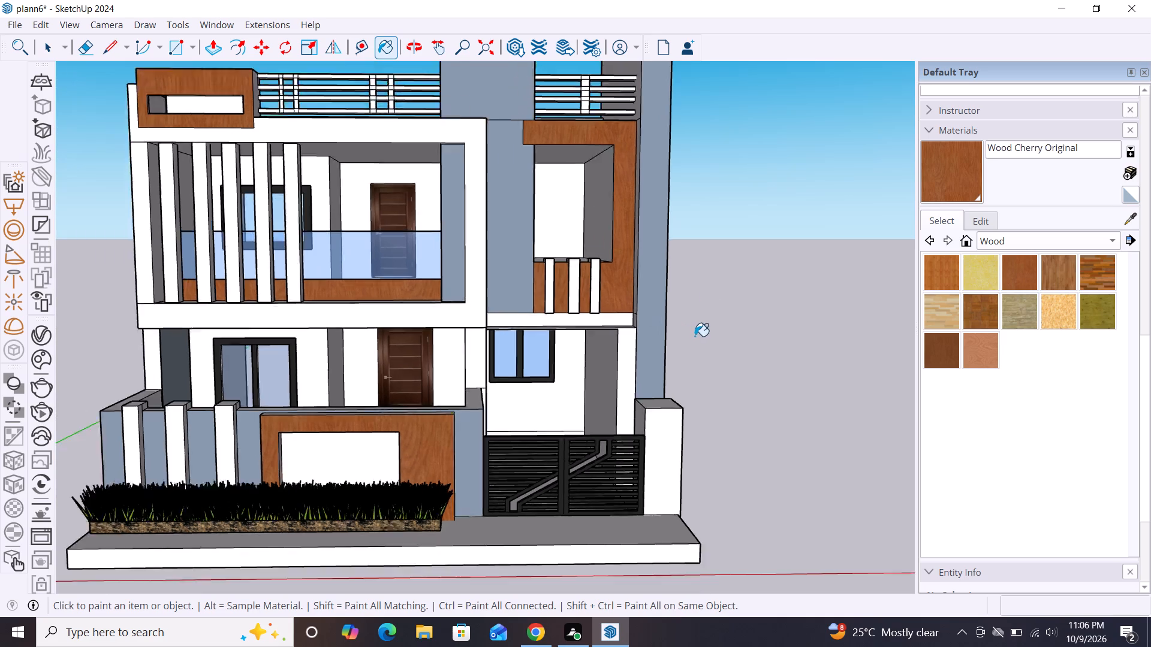
scroll(695, 336, down, 6)
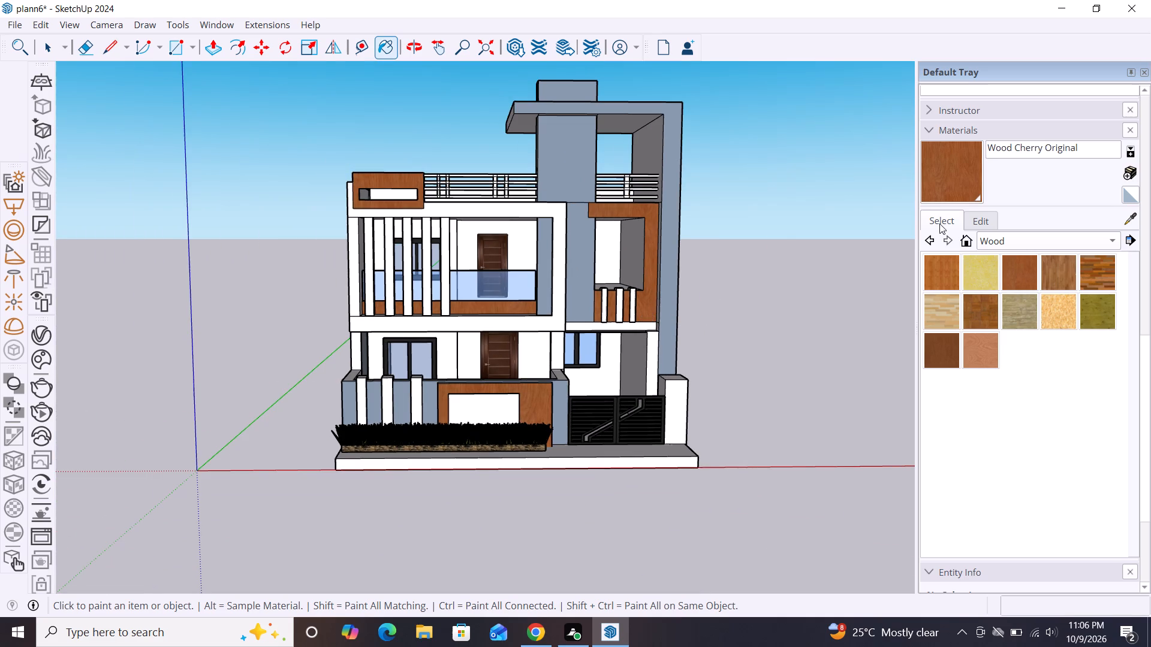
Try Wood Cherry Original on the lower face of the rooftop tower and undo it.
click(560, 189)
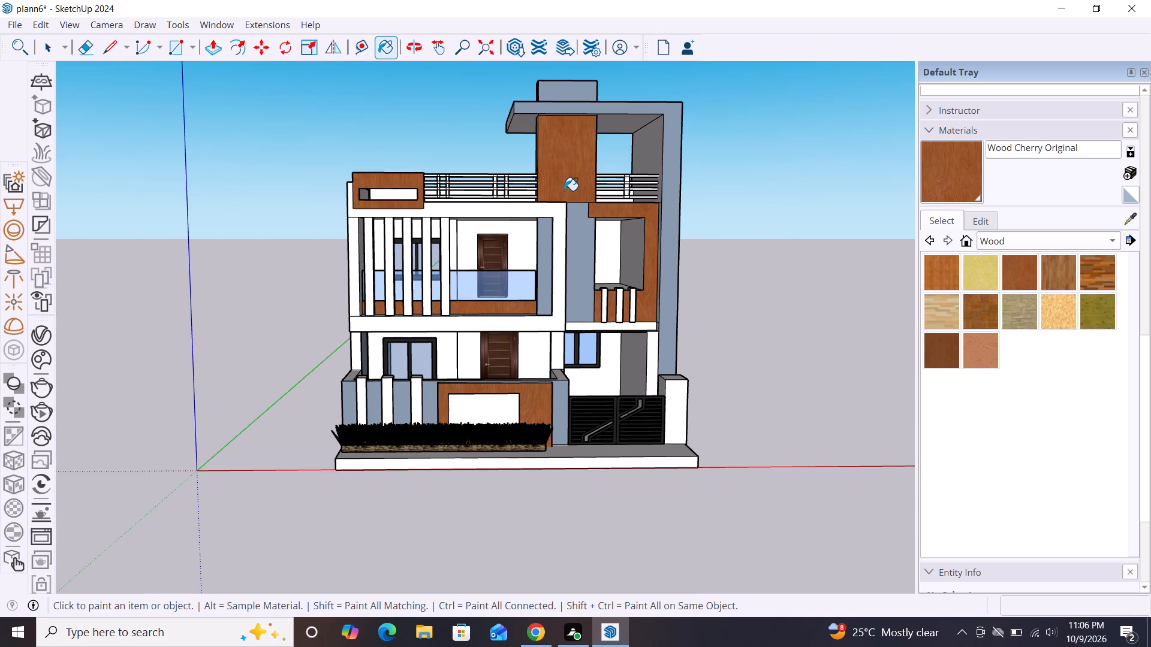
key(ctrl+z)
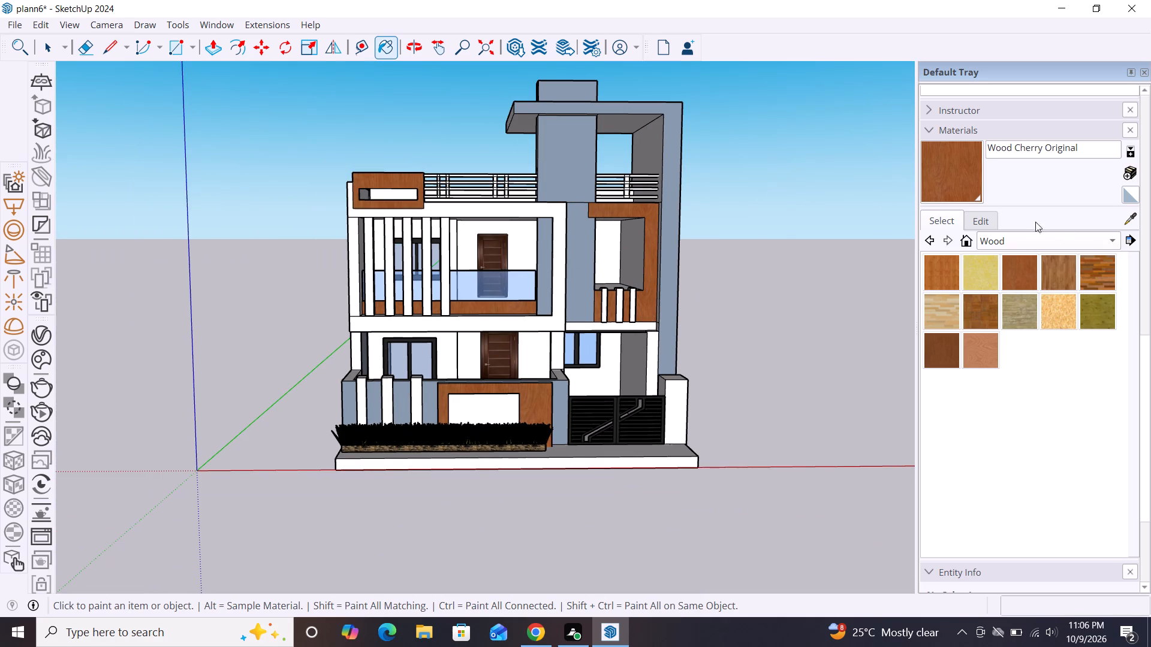
Repaint the rooftop tower's lower face and the wall strip beside the opening above the gate with the named colour 0111_SlateGray.
click(1109, 242)
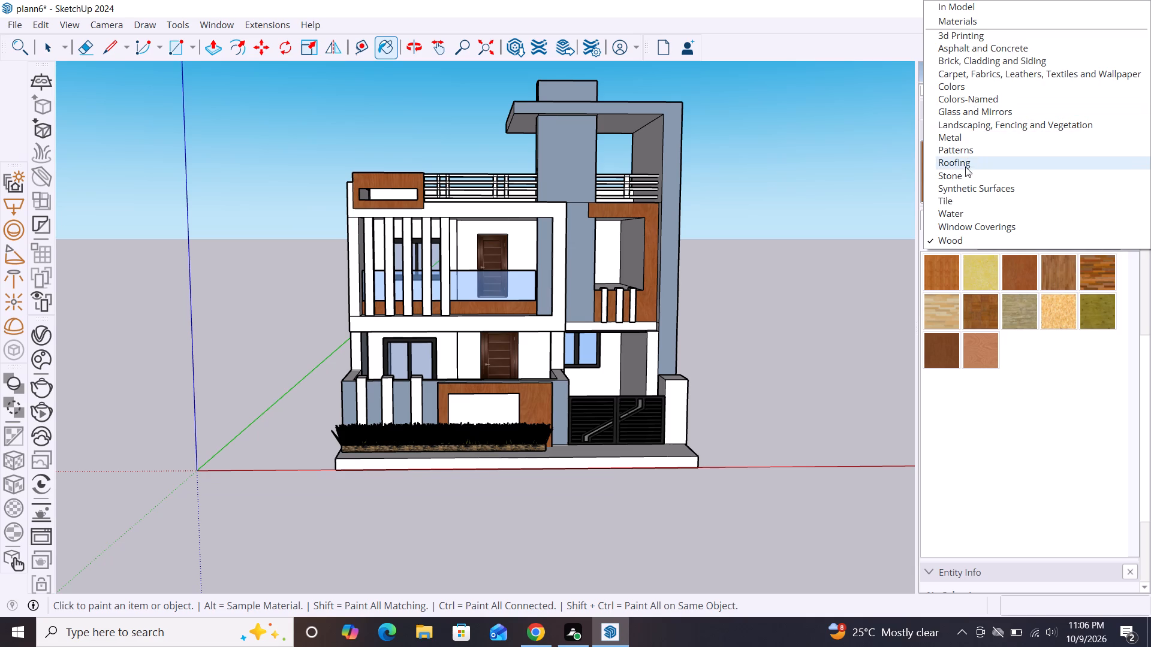
click(975, 94)
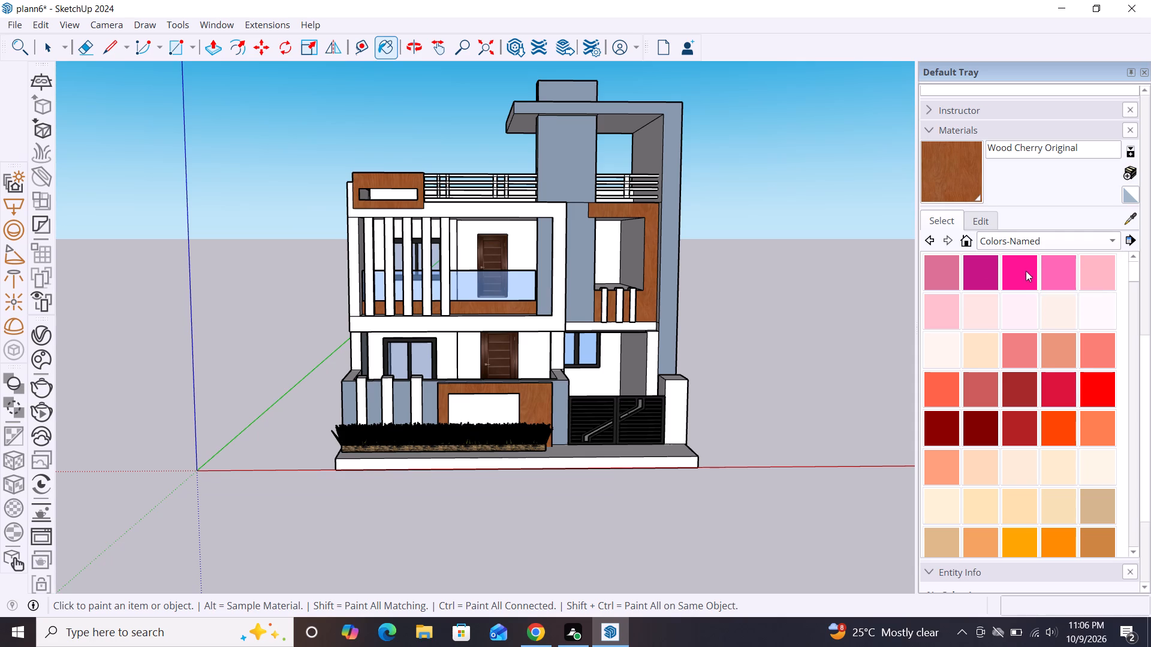
scroll(1000, 407, down, 15)
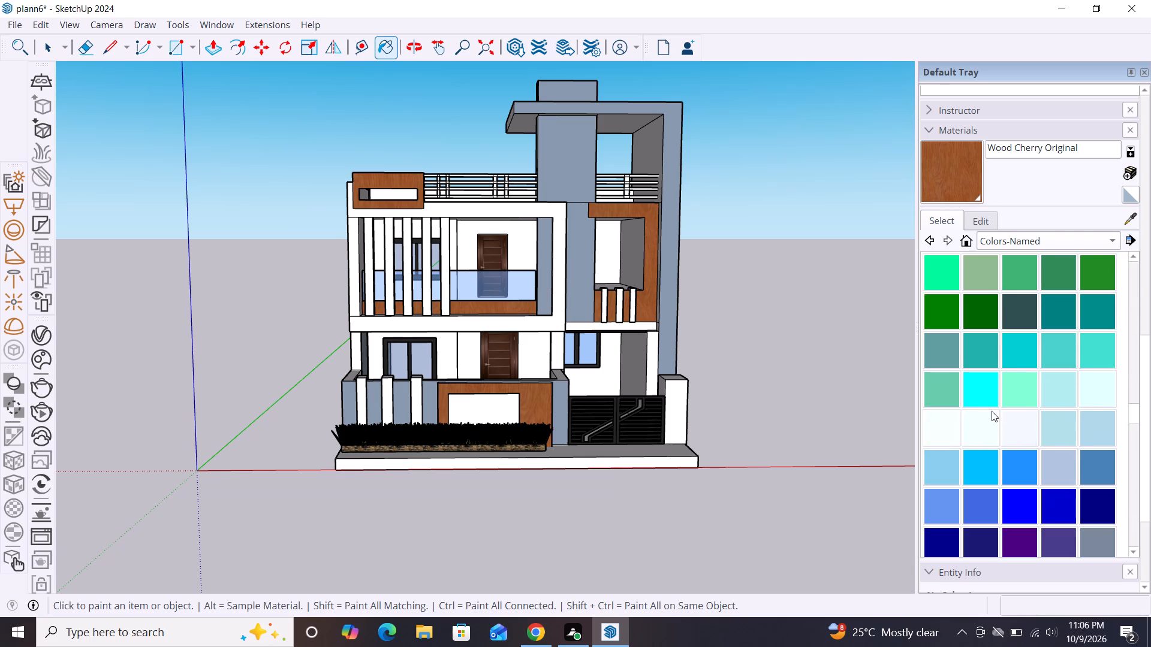
scroll(992, 411, down, 4)
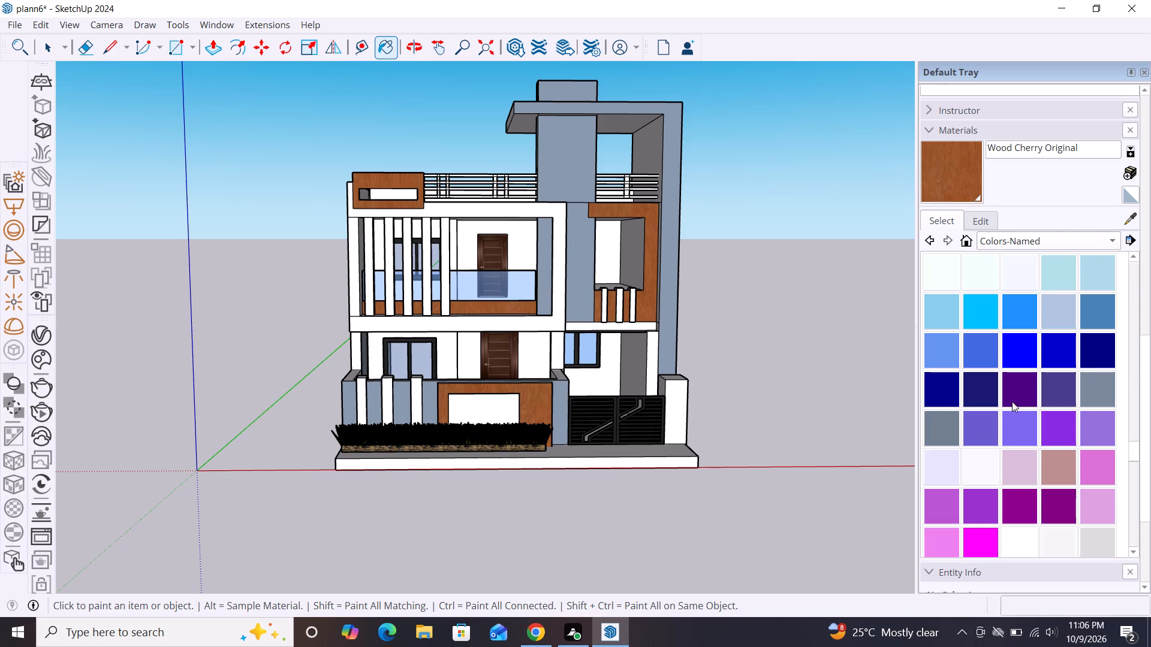
click(936, 421)
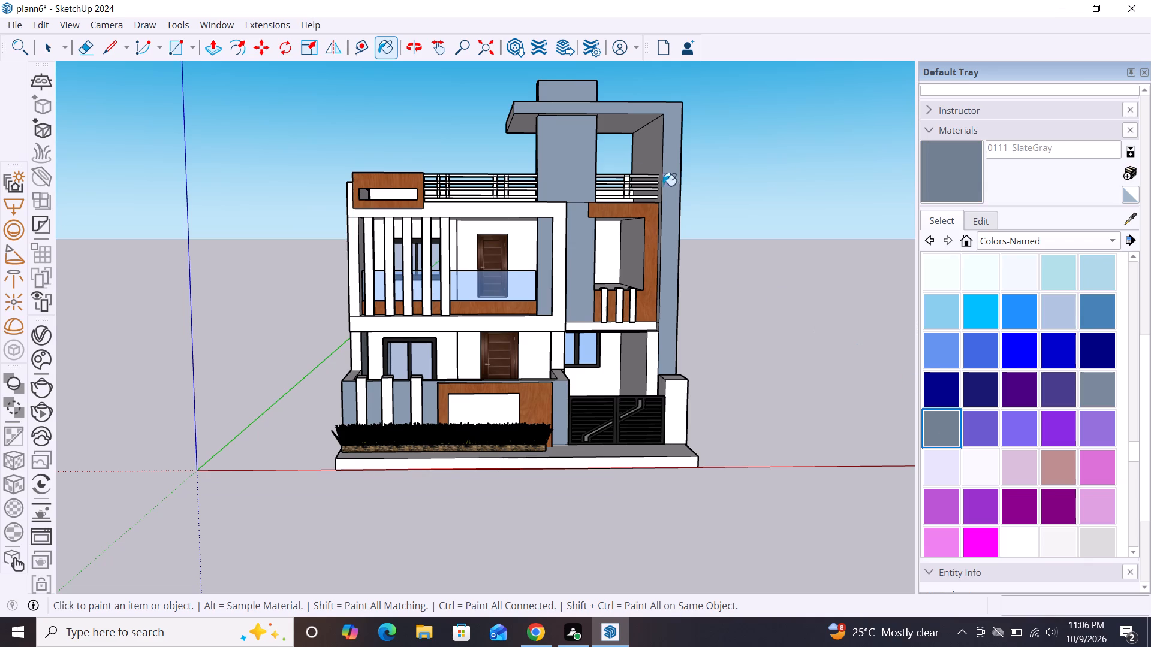
click(581, 140)
click(587, 236)
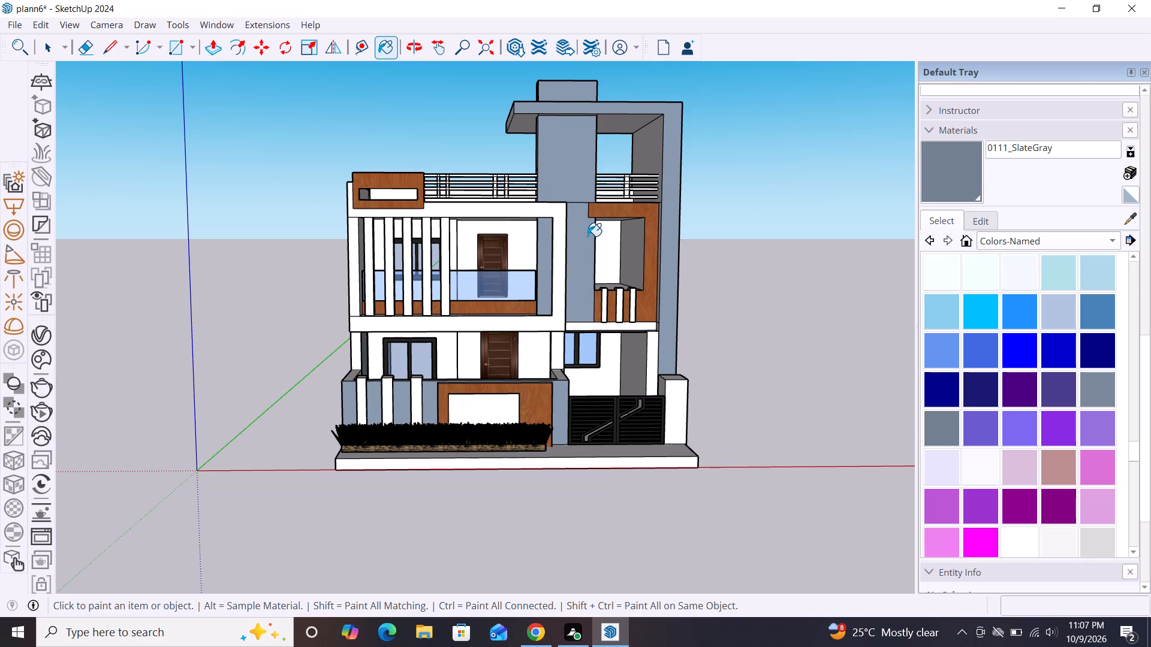
Adjust the 0111_SlateGray material to opacity 98, blue 152 and green 130.
click(983, 223)
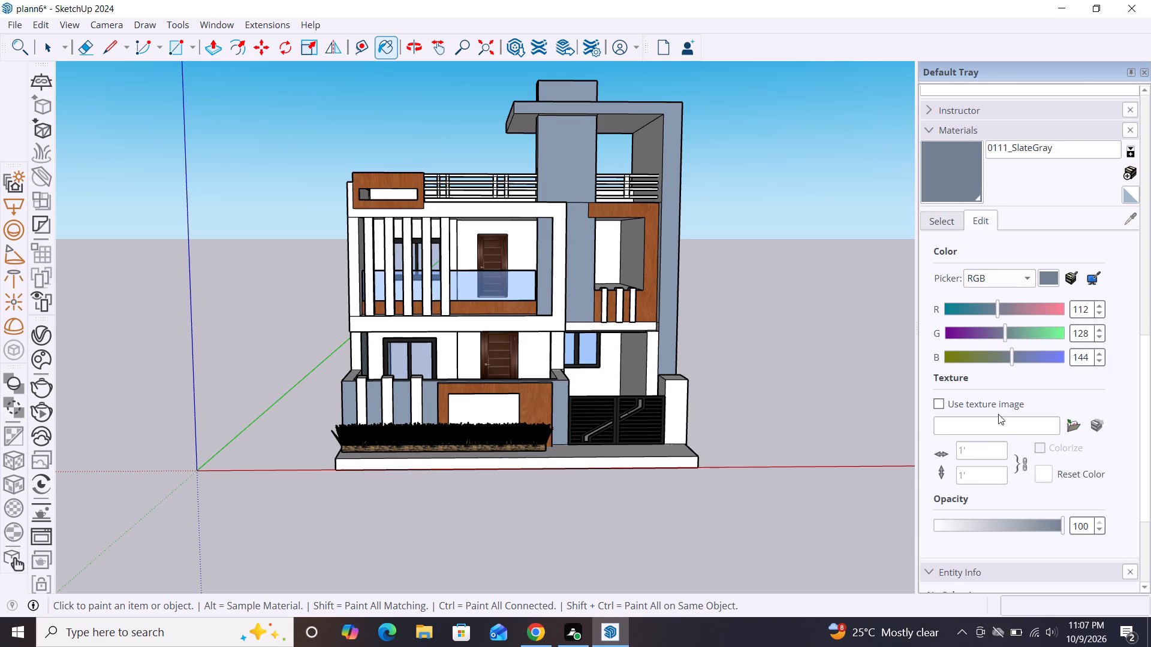
scroll(978, 296, up, 2)
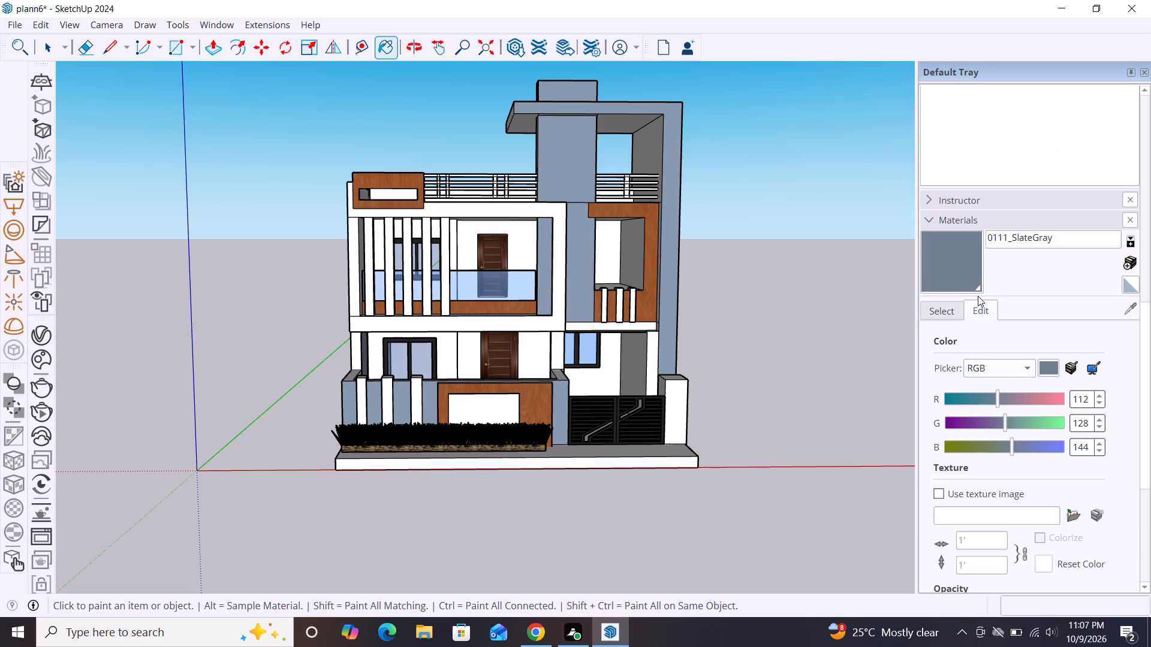
scroll(982, 313, down, 2)
click(1034, 530)
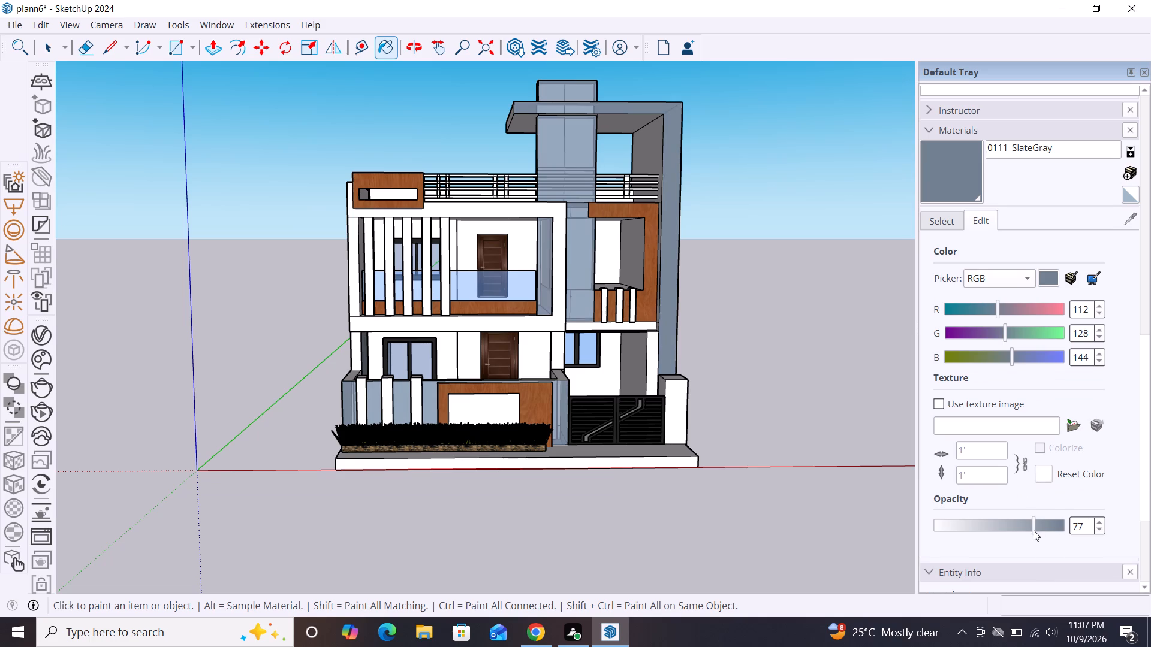
click(1060, 527)
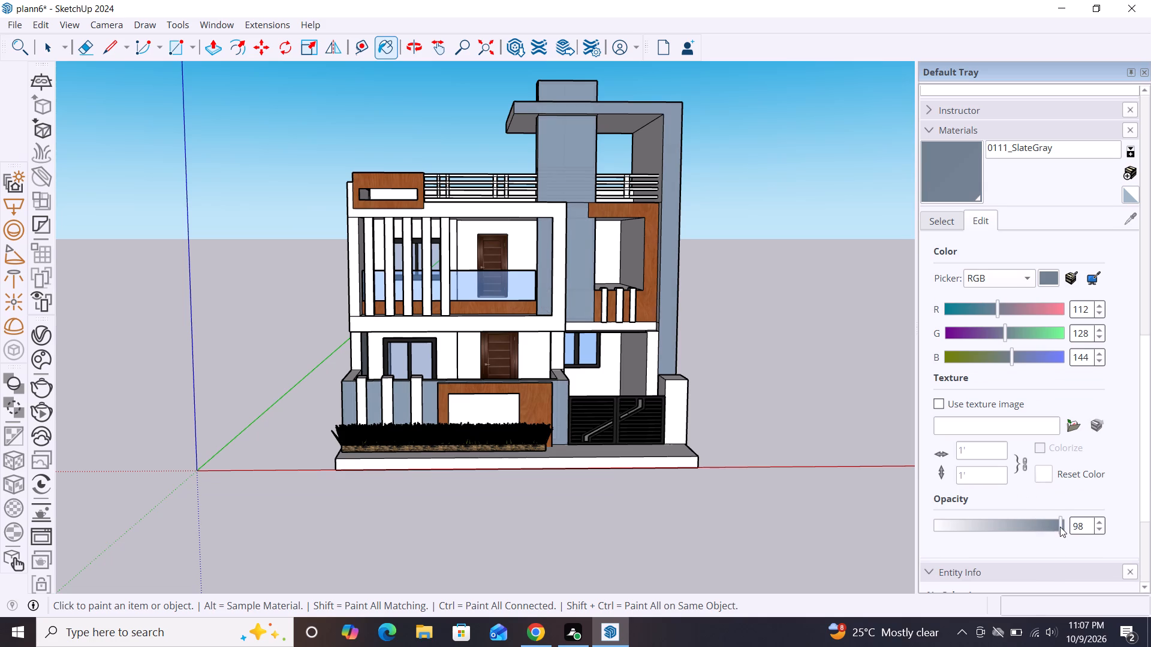
click(1001, 359)
click(1016, 360)
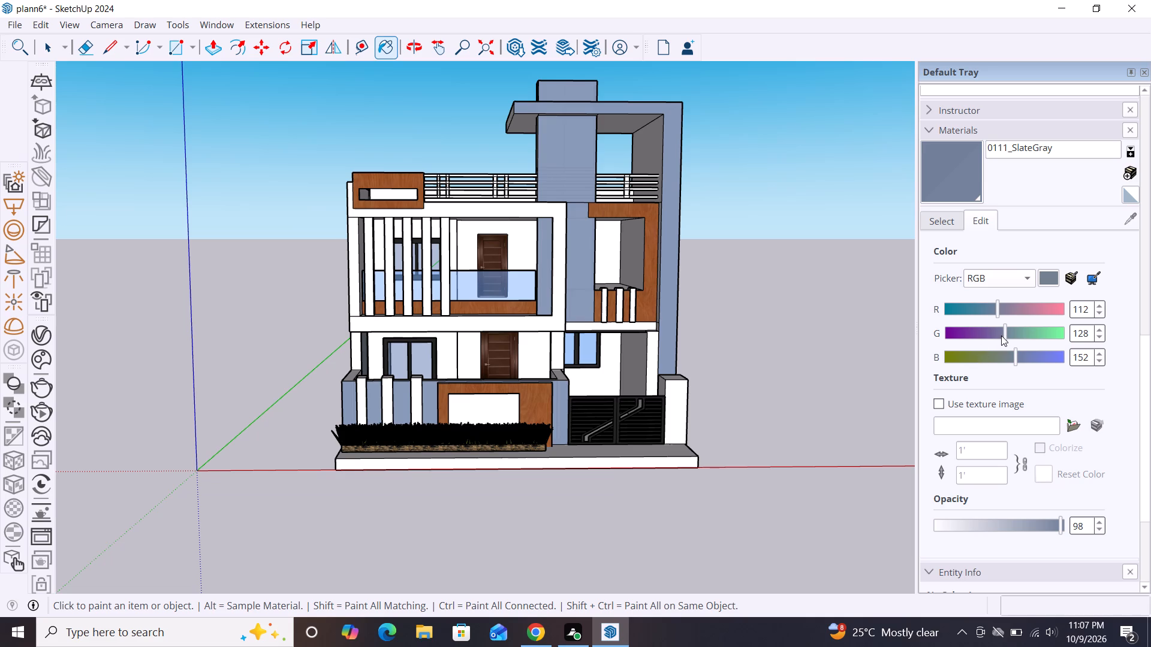
double_click(998, 335)
click(1006, 336)
Set the opacity of the 0111_SlateGray material to 95.
scroll(647, 445, up, 4)
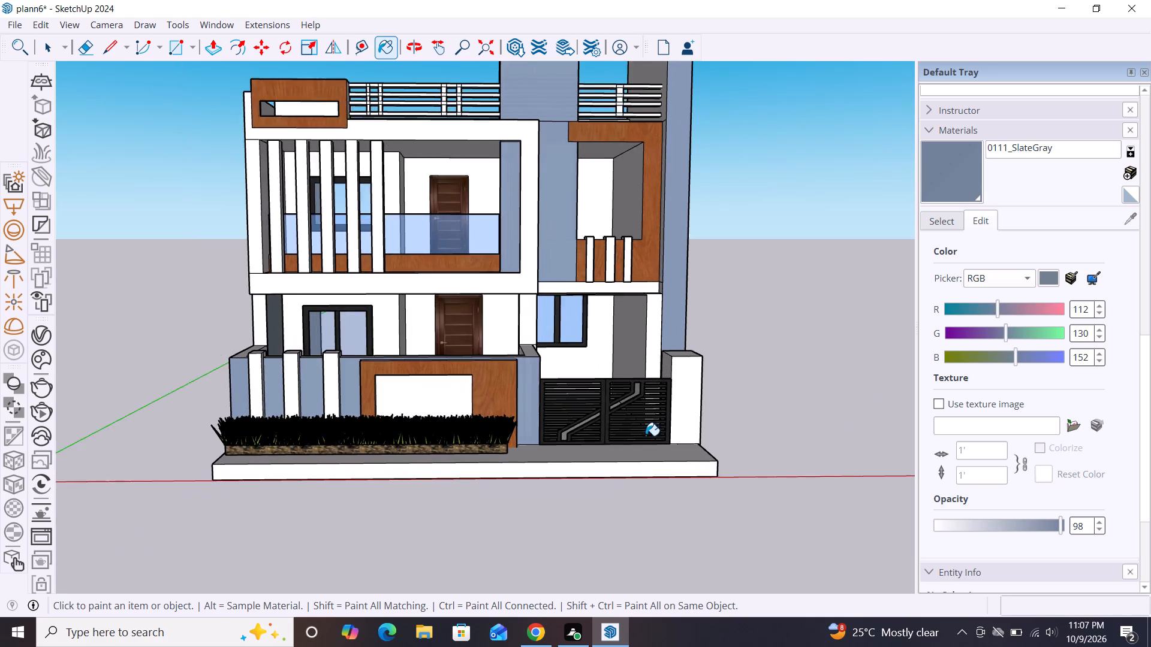
scroll(644, 430, down, 5)
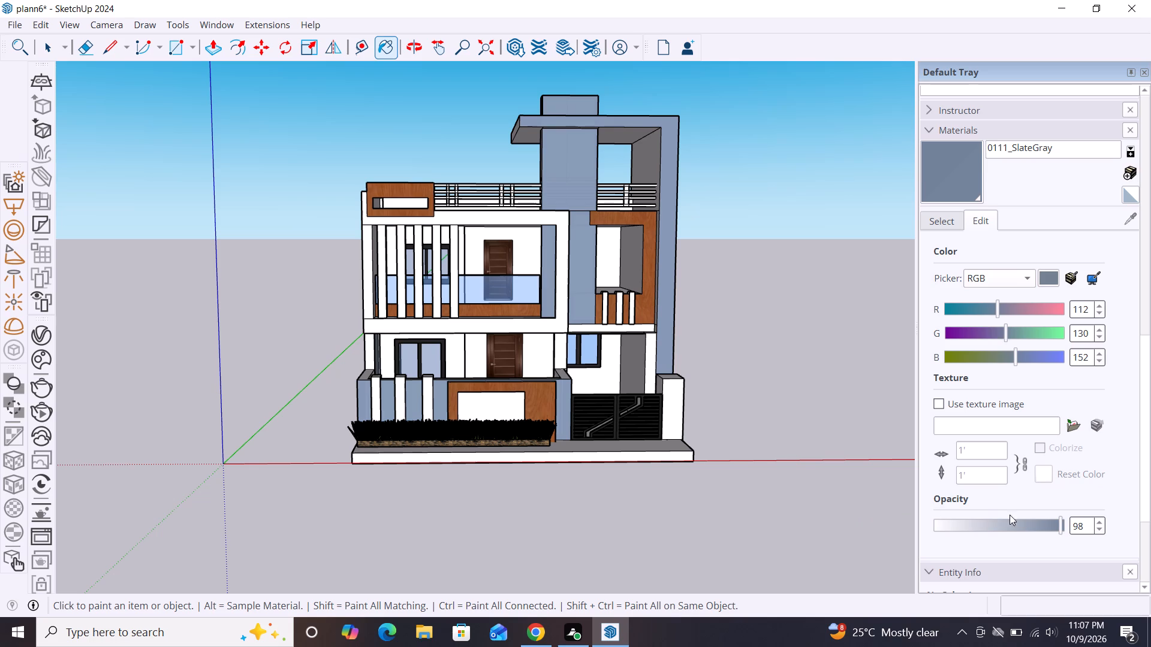
click(1056, 526)
Paint the side of the rooftop tower, above and below the roof slab, with the edited 0111_SlateGray material.
scroll(651, 374, down, 2)
middle_drag(646, 394, 538, 407)
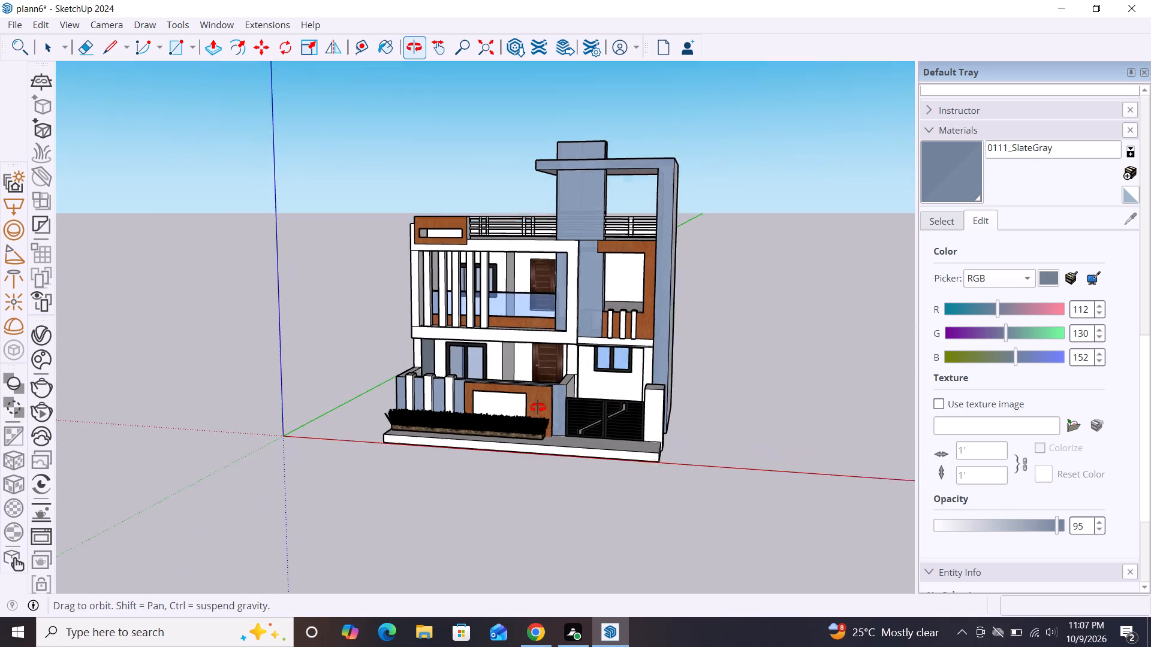
middle_drag(538, 407, 664, 415)
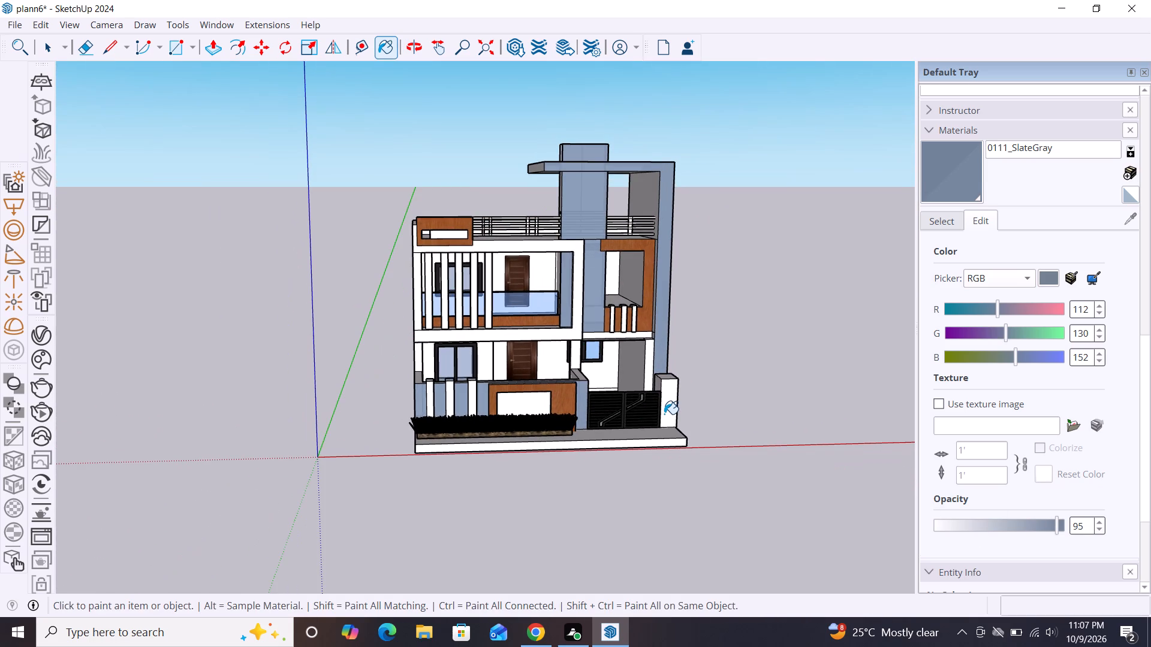
middle_drag(557, 335, 792, 338)
click(542, 196)
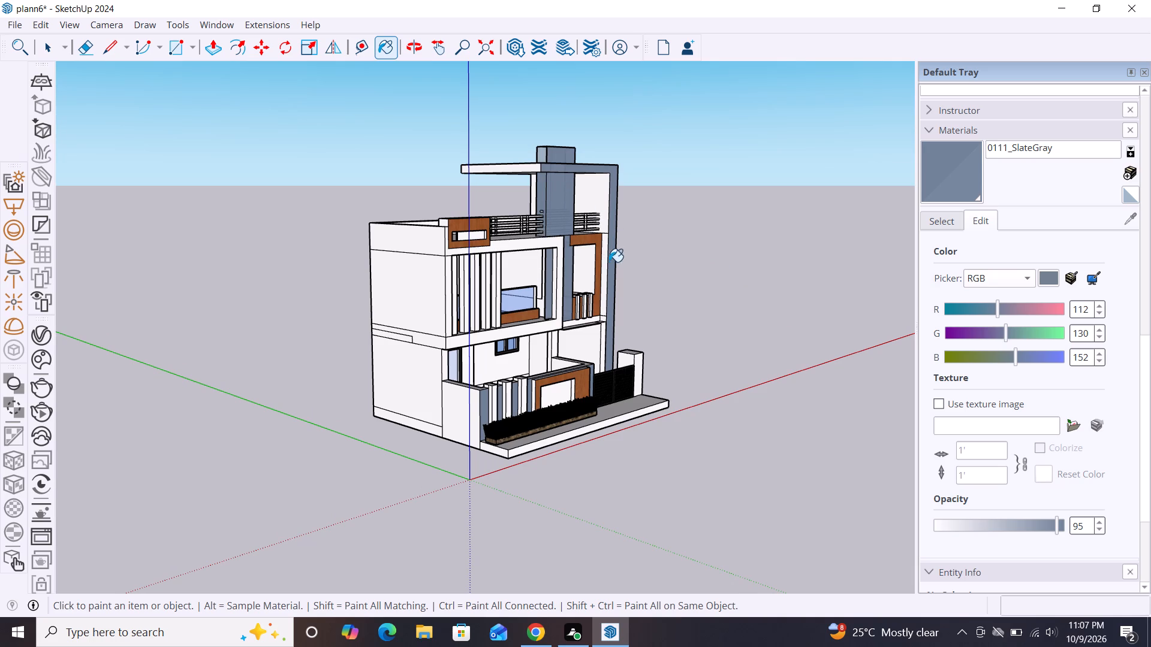
click(546, 154)
scroll(554, 421, down, 5)
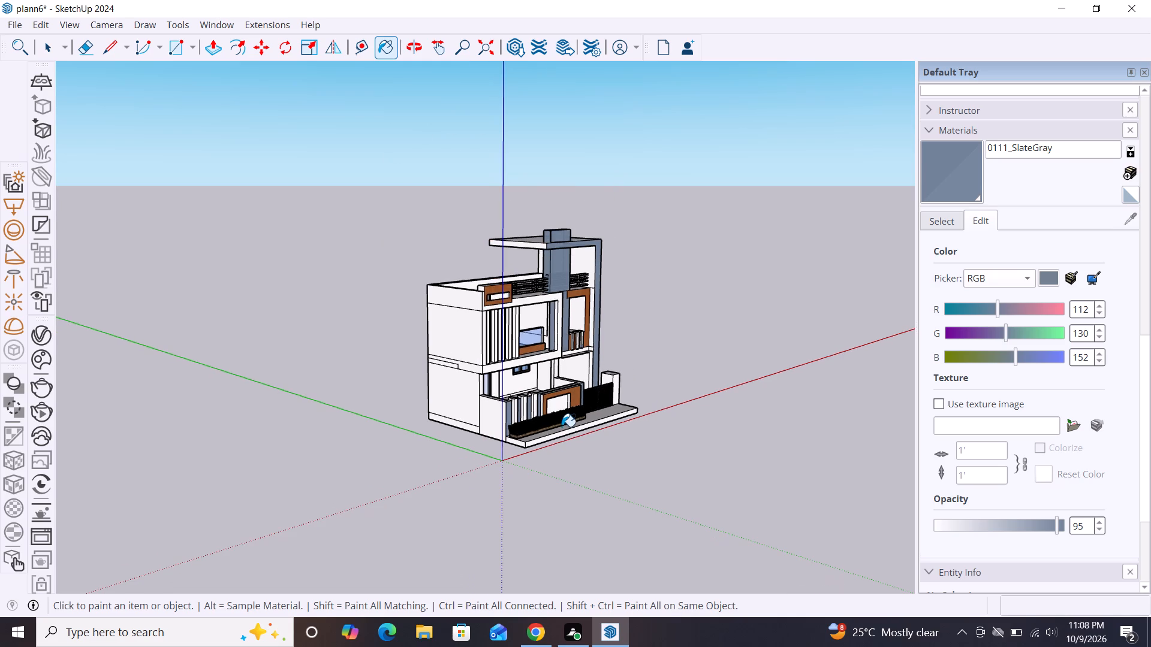
key(space)
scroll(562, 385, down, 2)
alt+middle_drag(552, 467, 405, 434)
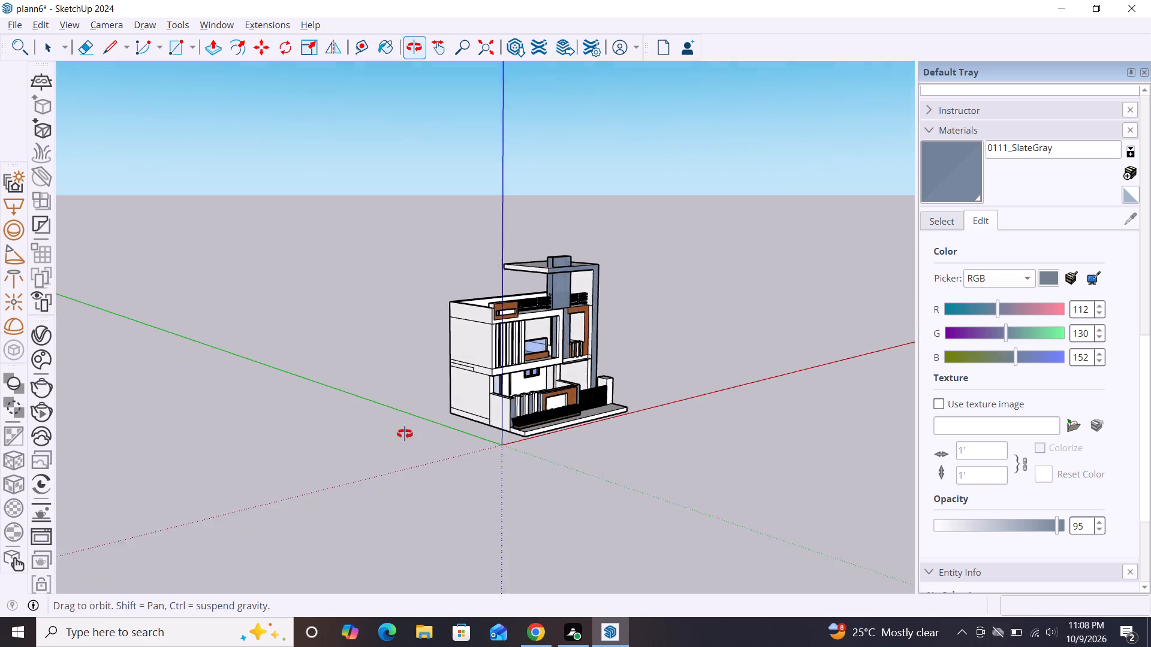
Paint the underside of the overhanging roof slab beside the rooftop tower with Wood Cherry Original.
alt+middle_drag(405, 434, 263, 422)
scroll(542, 448, up, 8)
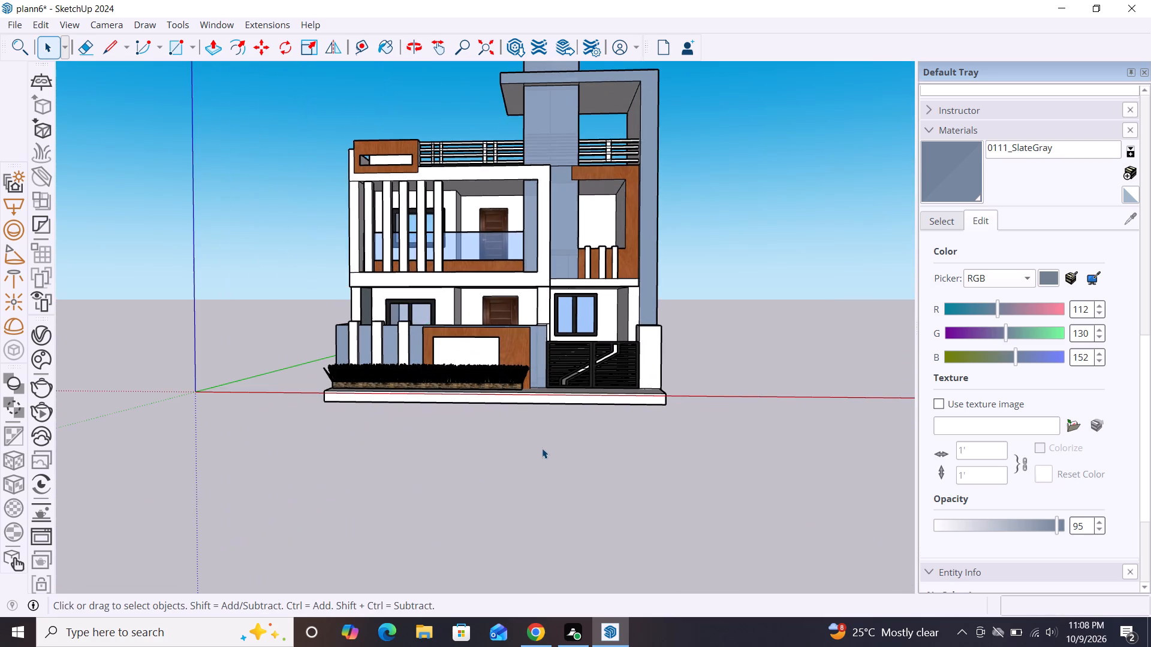
scroll(525, 390, up, 3)
scroll(415, 342, down, 3)
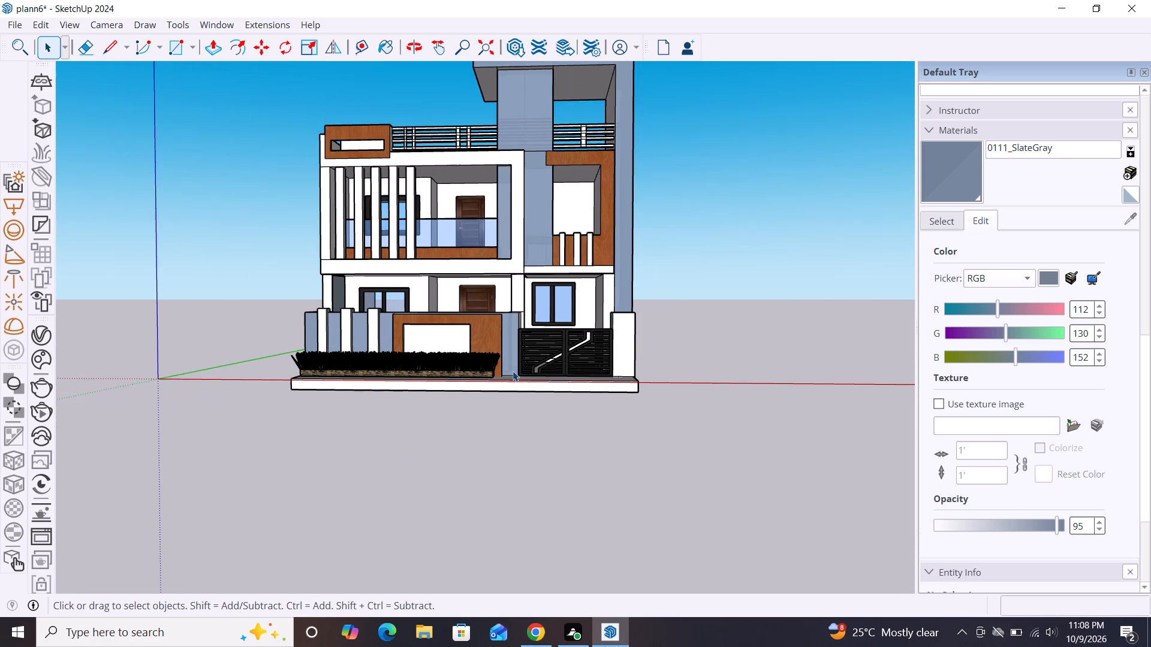
scroll(514, 373, down, 2)
scroll(570, 157, down, 2)
middle_drag(563, 210, 561, 239)
scroll(552, 133, up, 4)
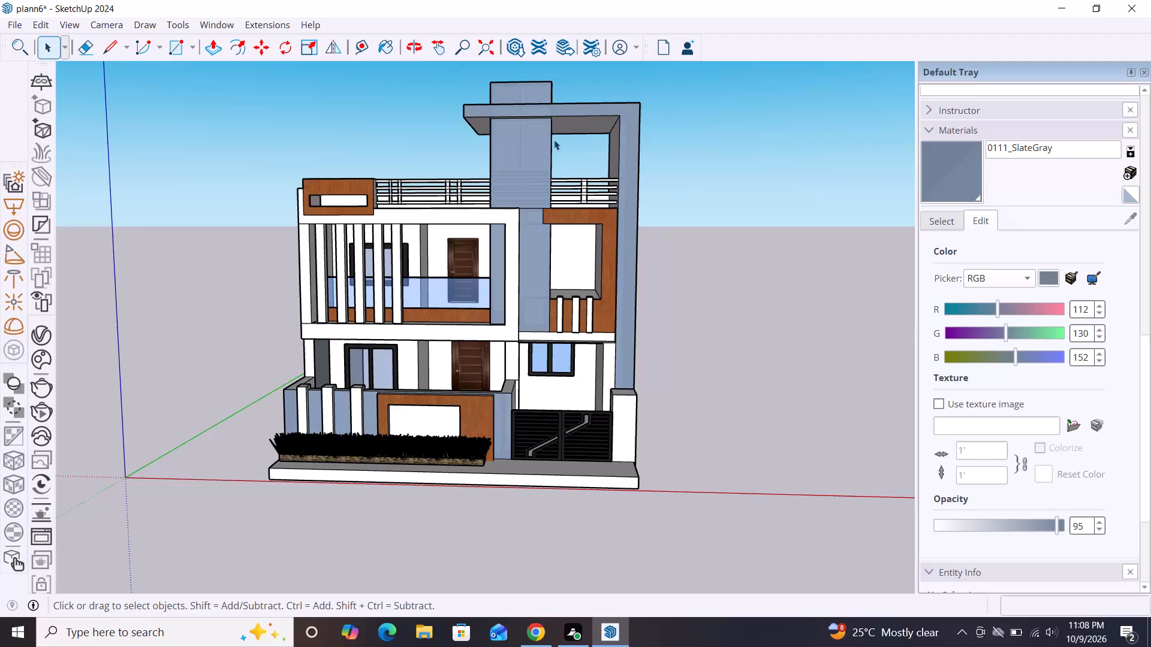
middle_drag(542, 150, 547, 118)
scroll(566, 144, up, 3)
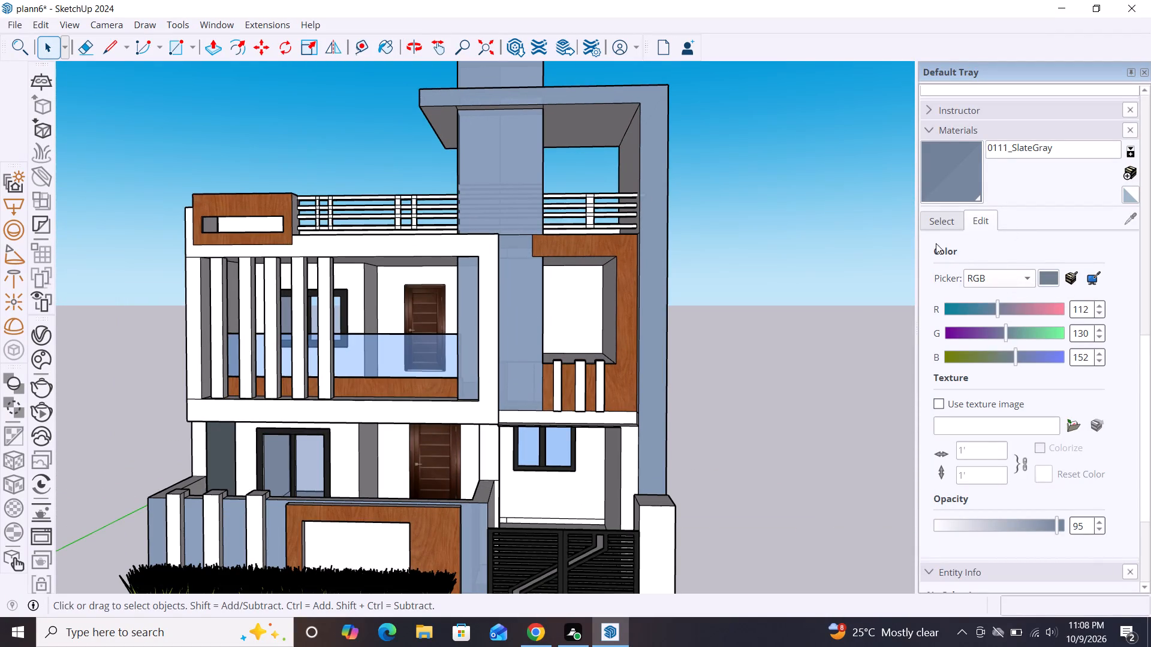
click(957, 220)
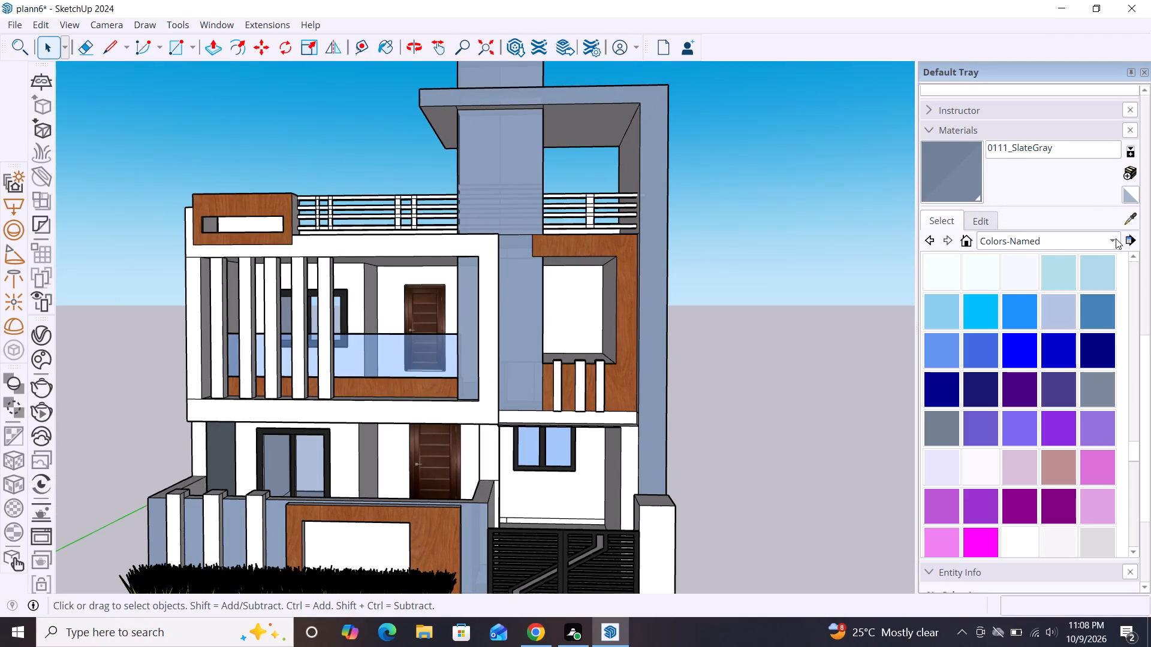
click(1116, 238)
scroll(1007, 284, down, 2)
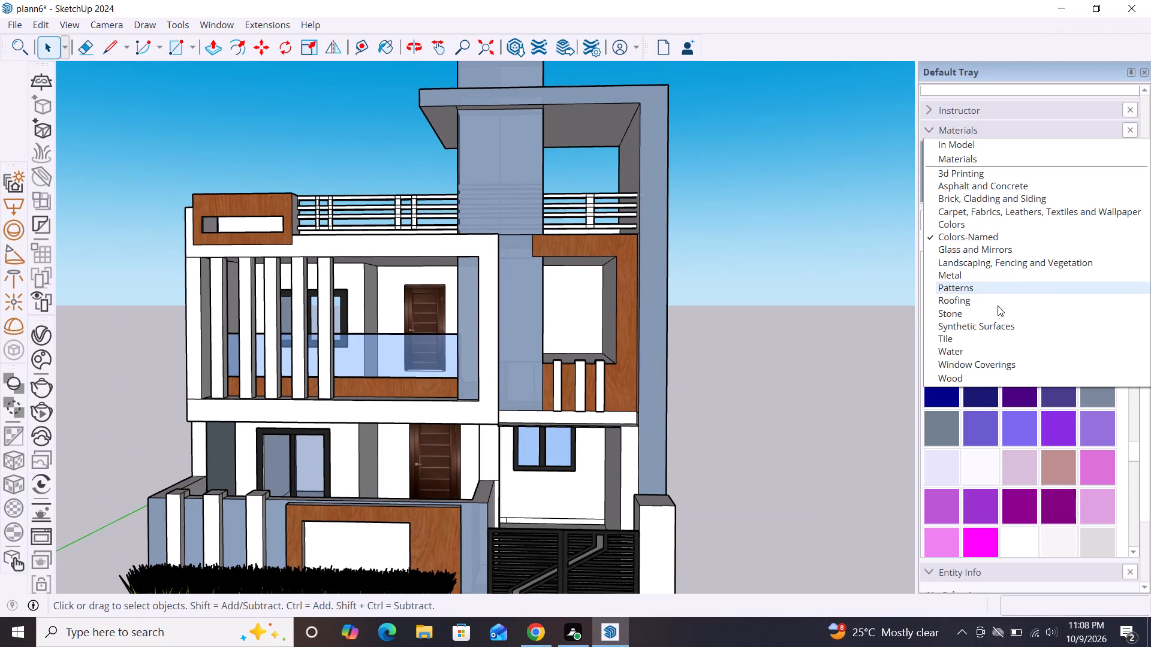
click(980, 376)
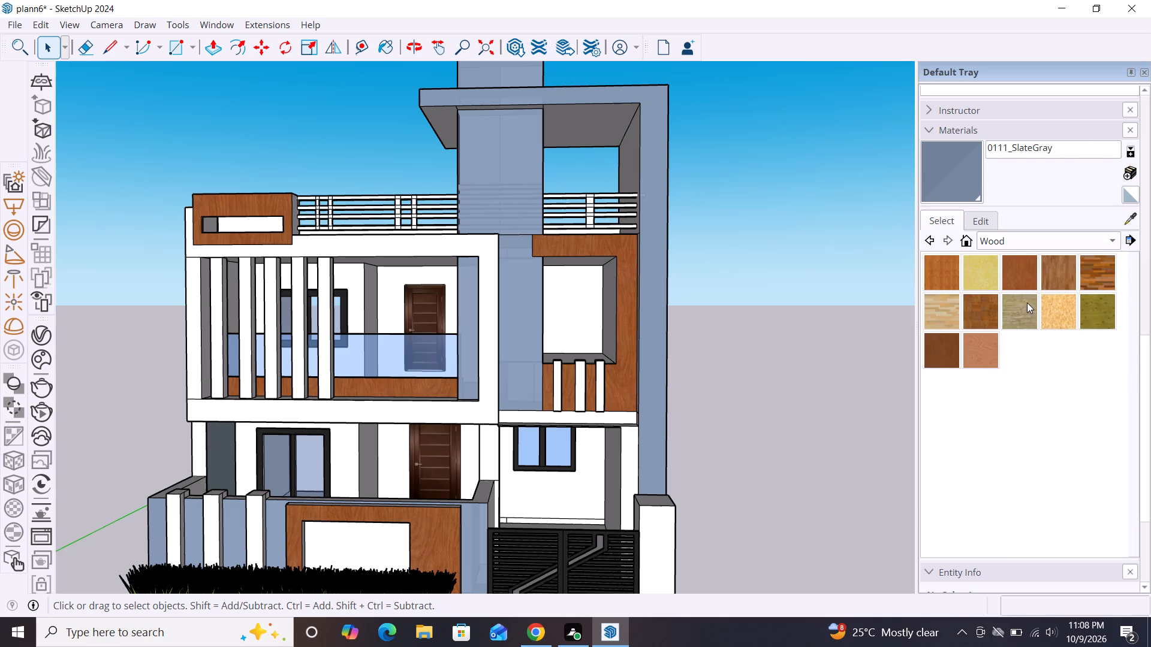
click(1024, 265)
click(591, 108)
click(588, 119)
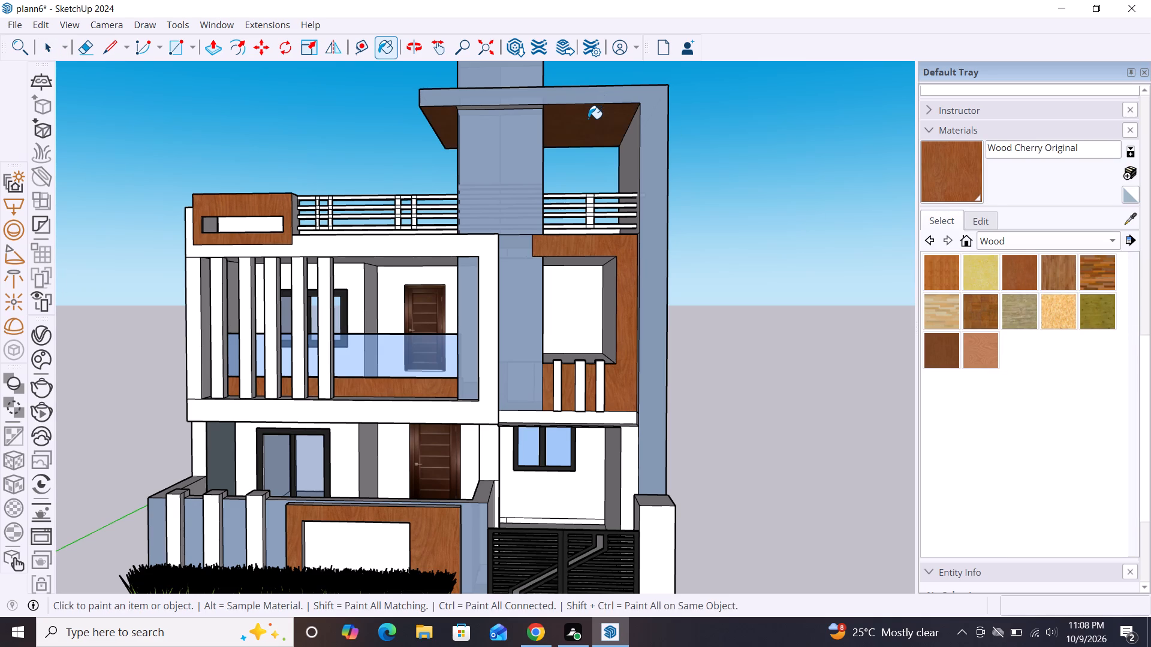
key(space)
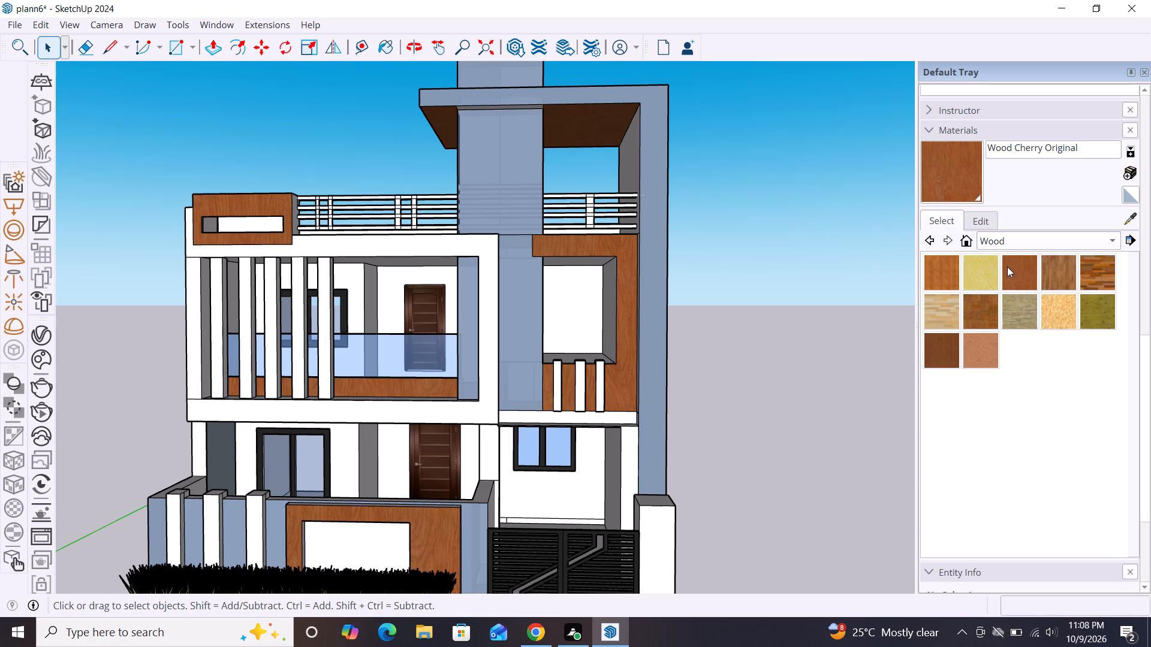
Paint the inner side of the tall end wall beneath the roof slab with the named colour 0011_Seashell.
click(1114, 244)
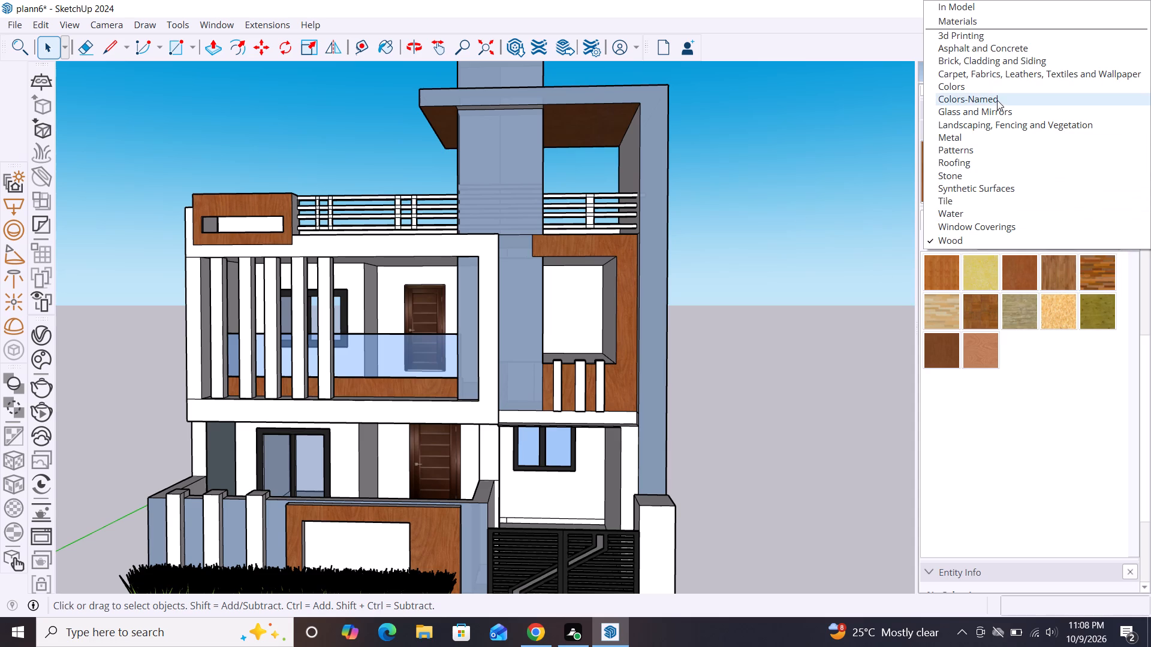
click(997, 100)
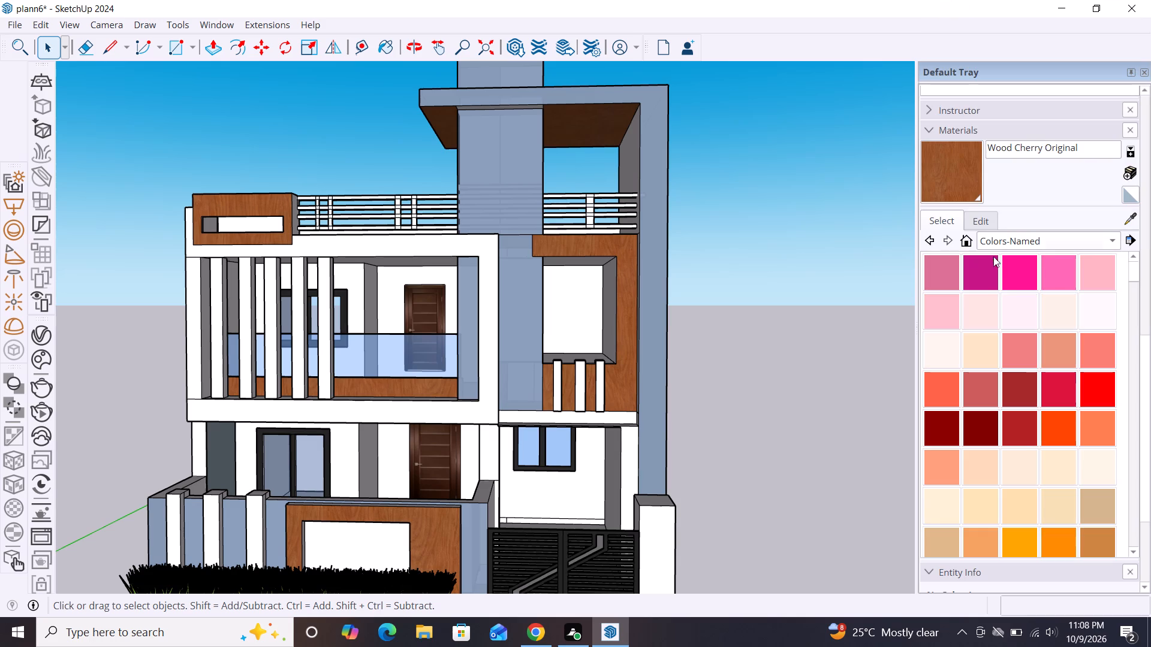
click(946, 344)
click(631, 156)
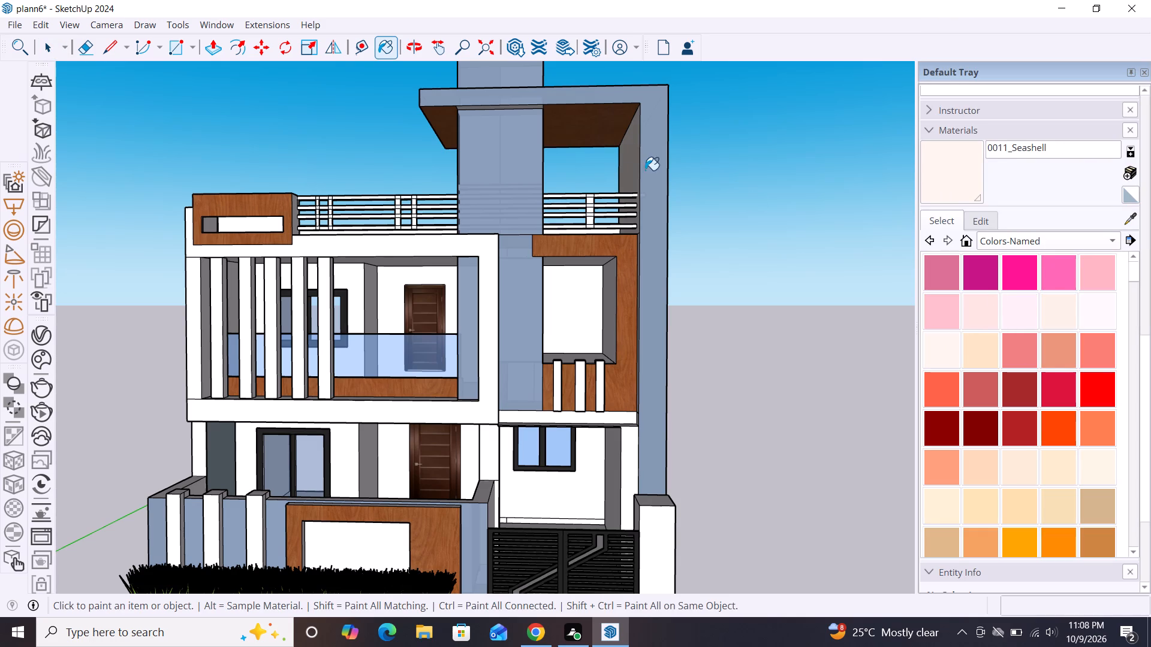
Repaint the inner side of the tall end wall beneath the roof slab with the named colour 0053_Ivory.
scroll(974, 334, down, 4)
scroll(1004, 401, down, 3)
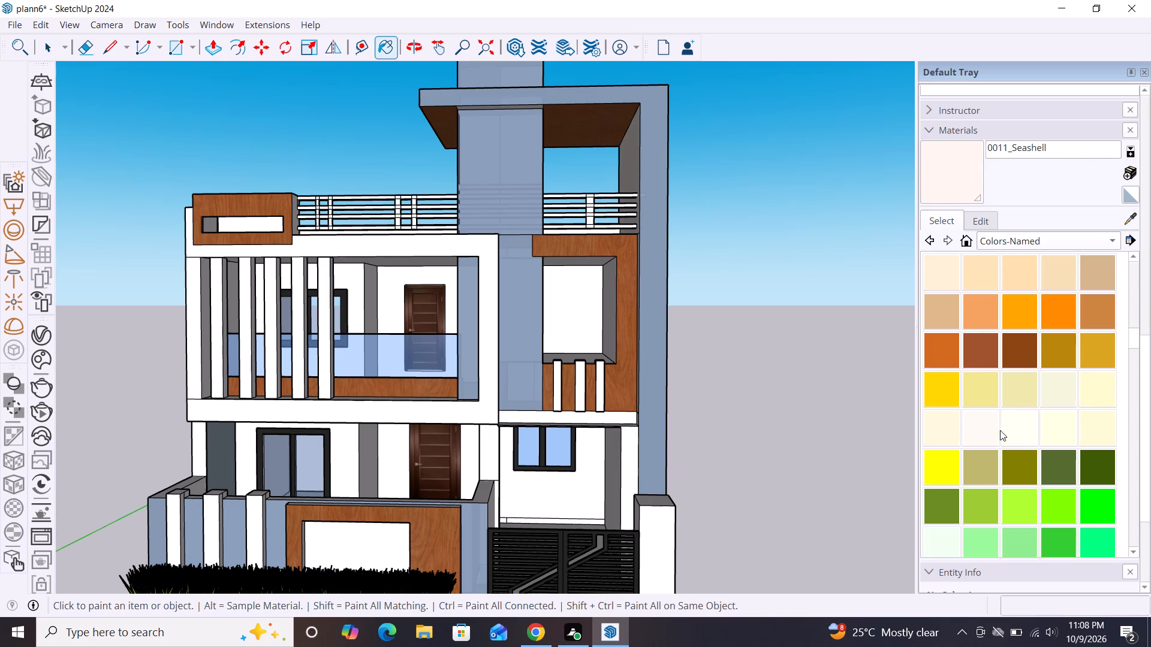
click(1027, 434)
click(632, 174)
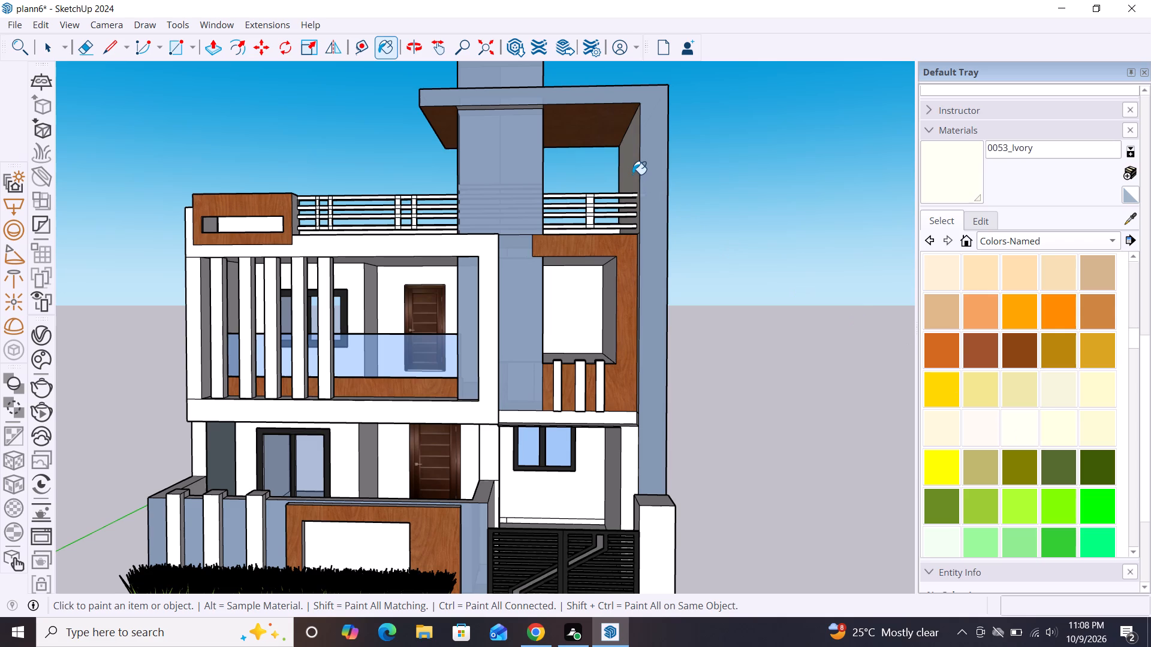
scroll(669, 199, down, 3)
key(space)
Examine the painted house front from above and from eye level.
scroll(716, 217, down, 1)
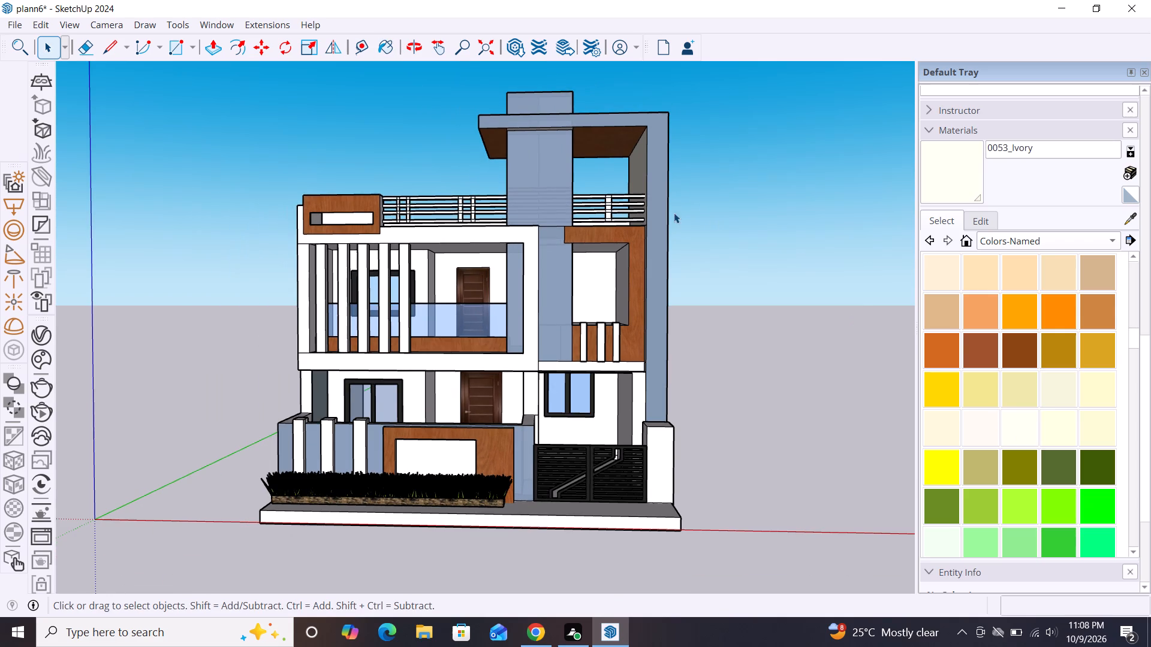
scroll(674, 213, down, 2)
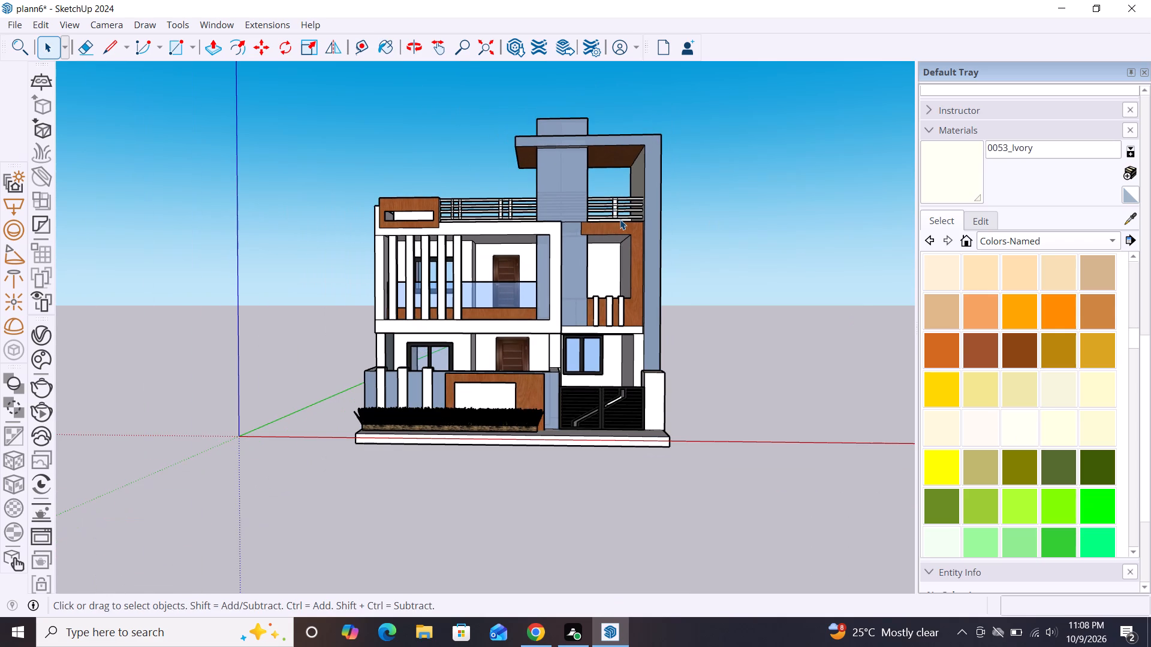
scroll(632, 294, down, 2)
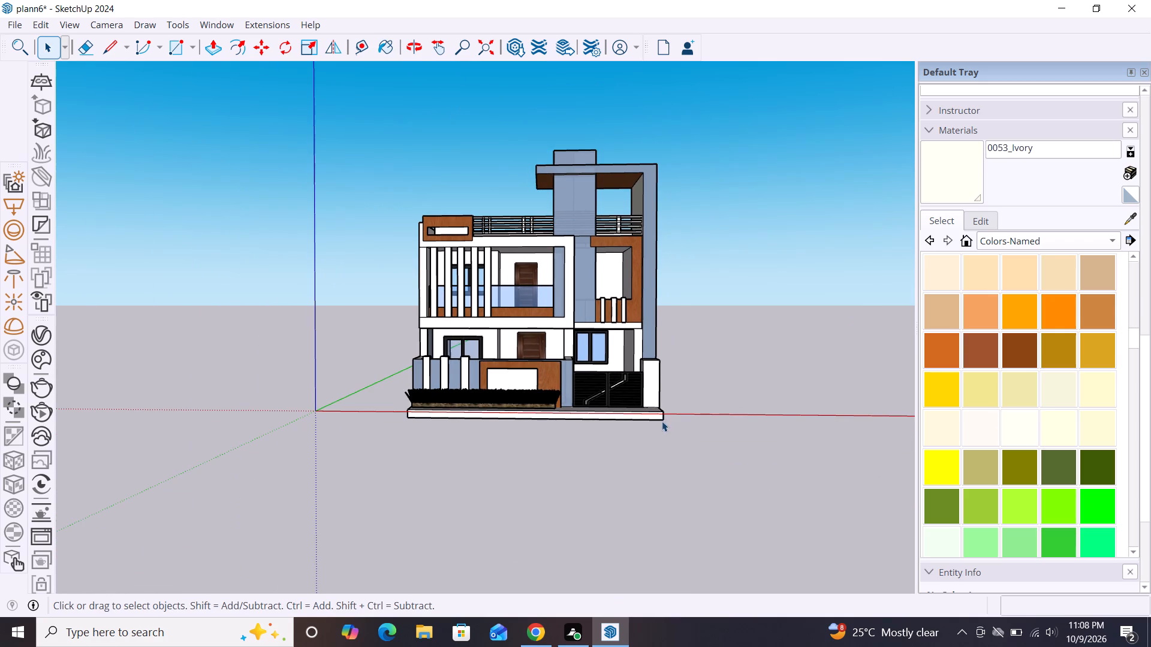
middle_drag(662, 421, 697, 532)
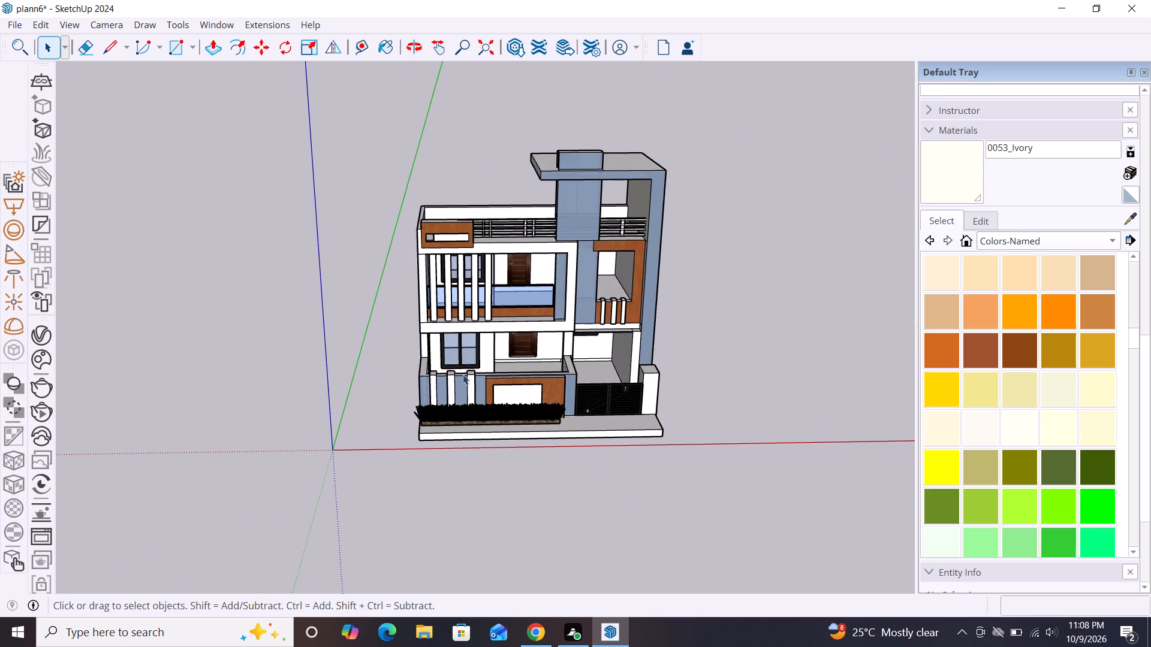
scroll(440, 375, up, 5)
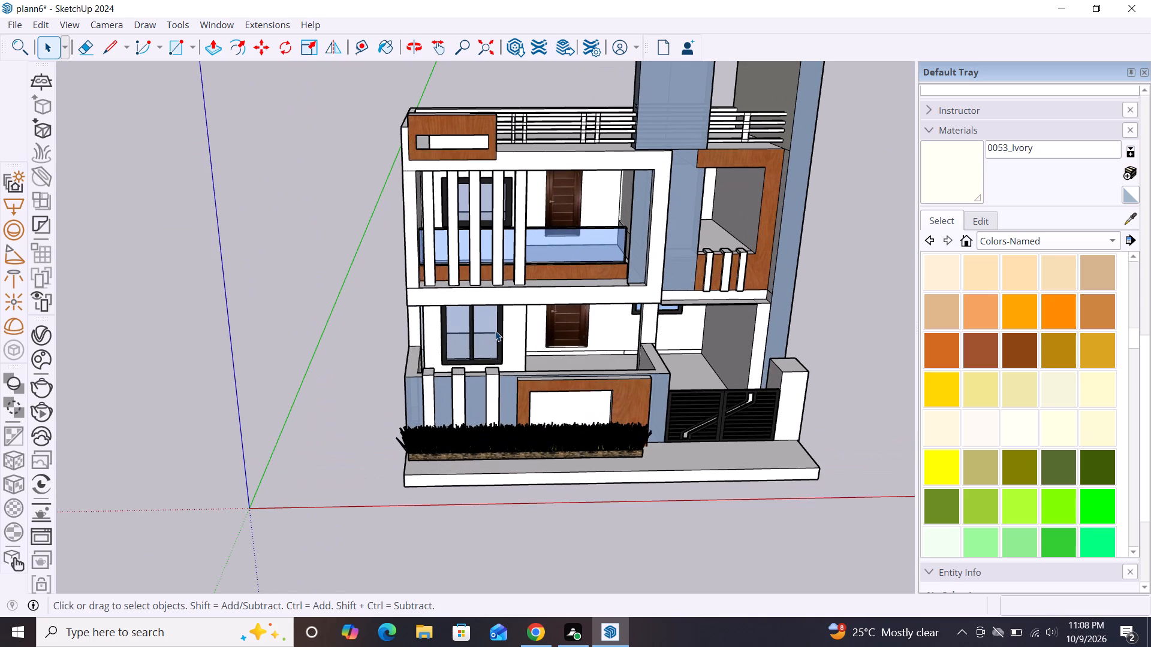
scroll(495, 331, down, 3)
middle_drag(531, 384, 502, 295)
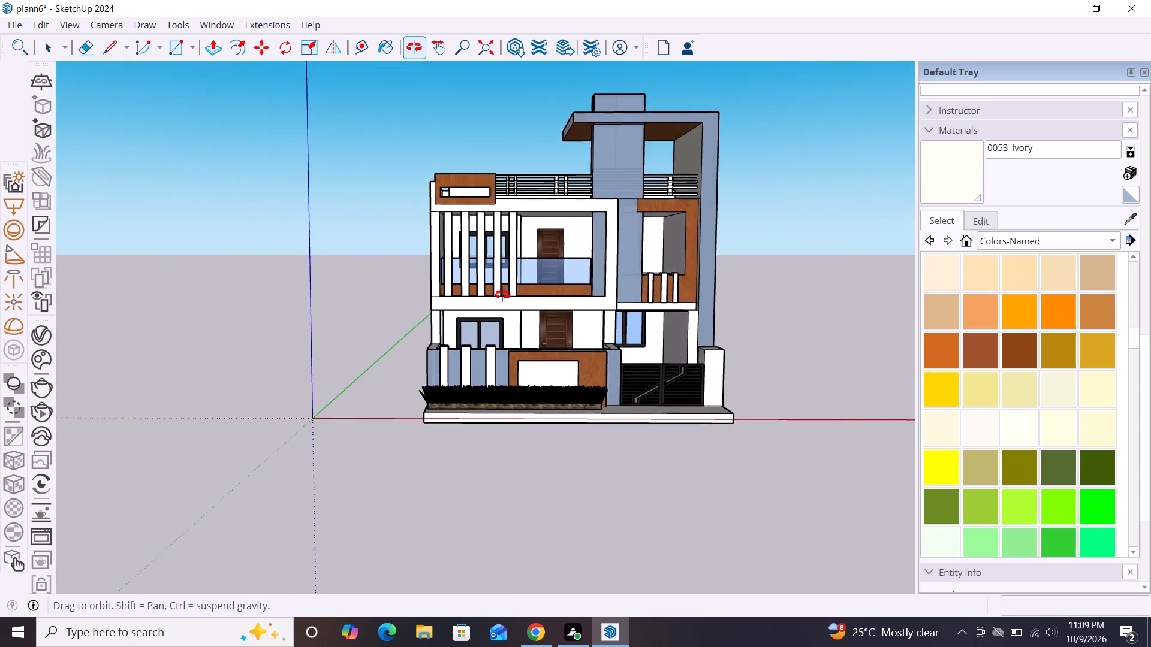
middle_drag(502, 295, 502, 295)
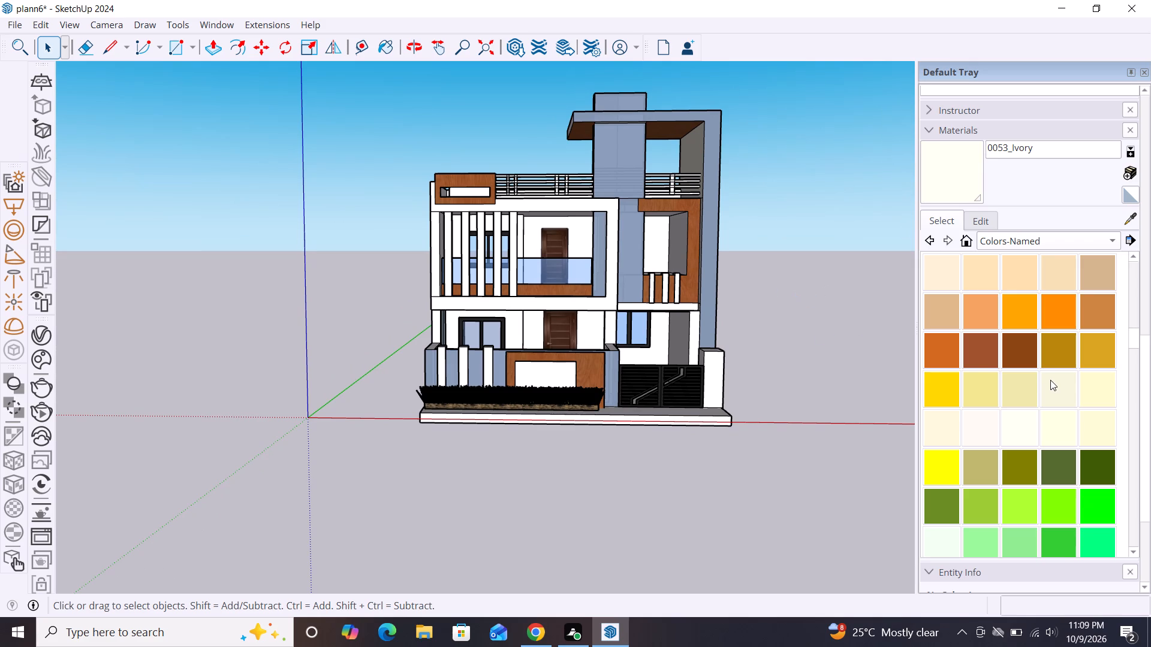
Repaint the tall end wall's front, the tower's lower face and the wall strip below it with the library's original 0111_SlateGray colour.
scroll(1047, 385, down, 4)
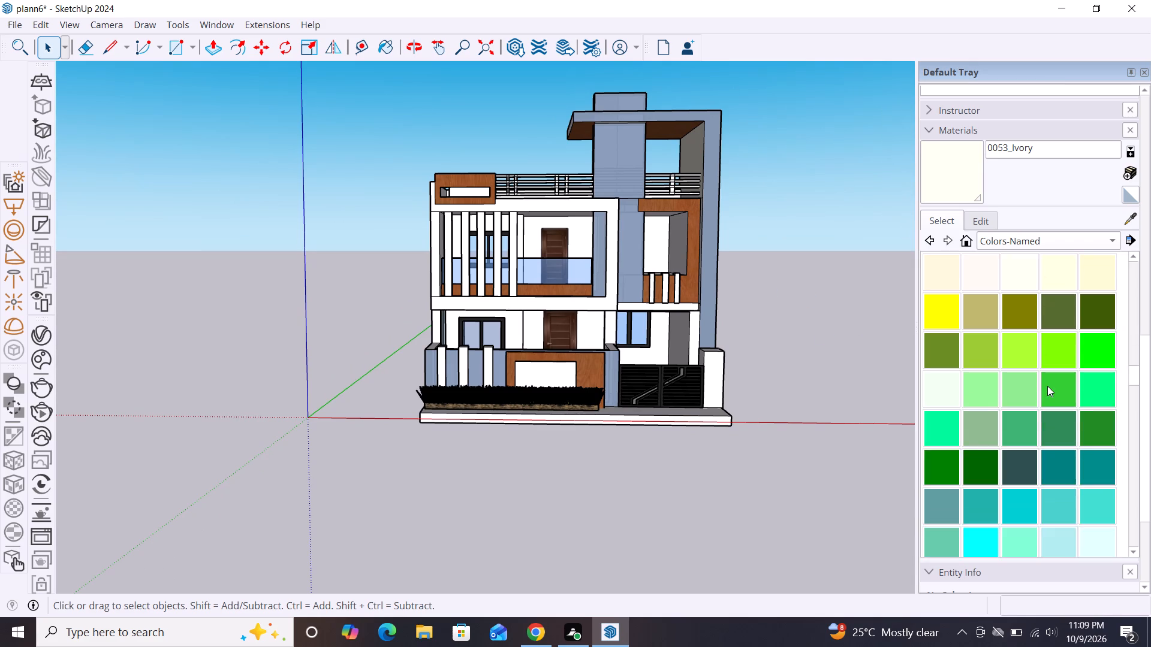
scroll(1047, 386, down, 10)
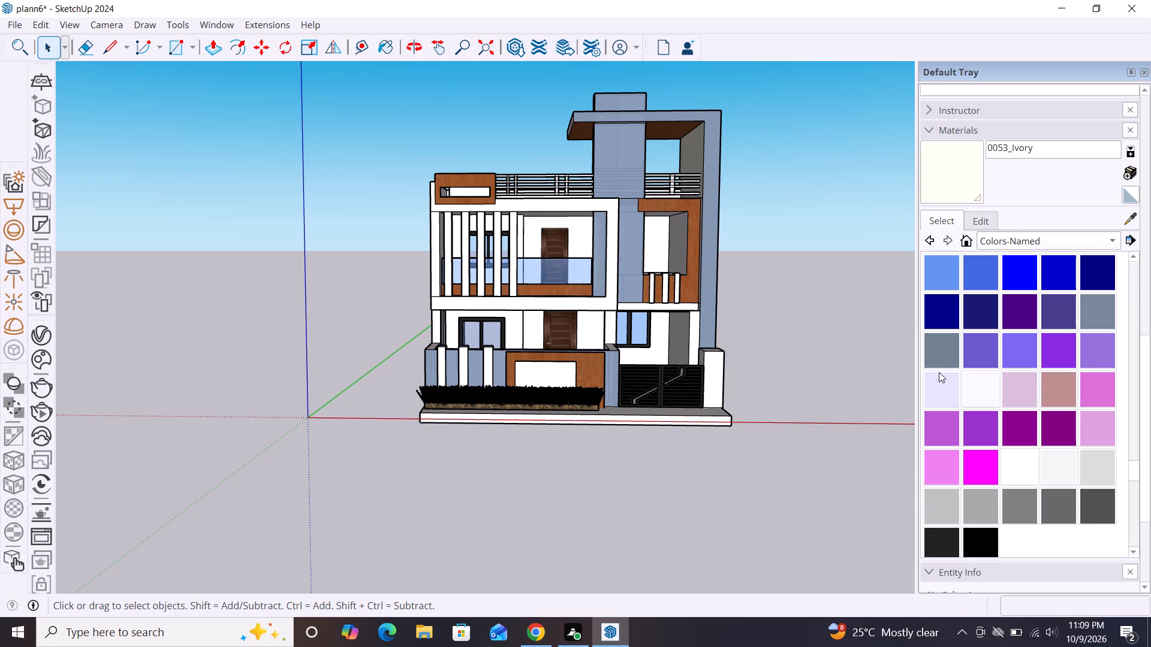
scroll(966, 350, up, 2)
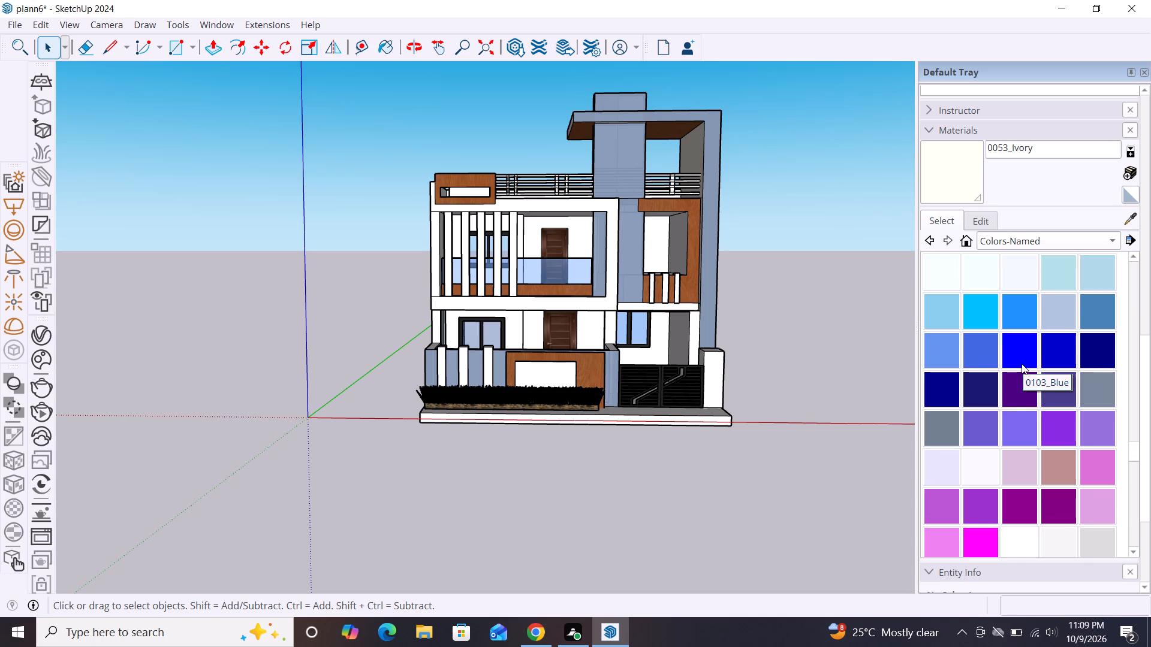
click(936, 423)
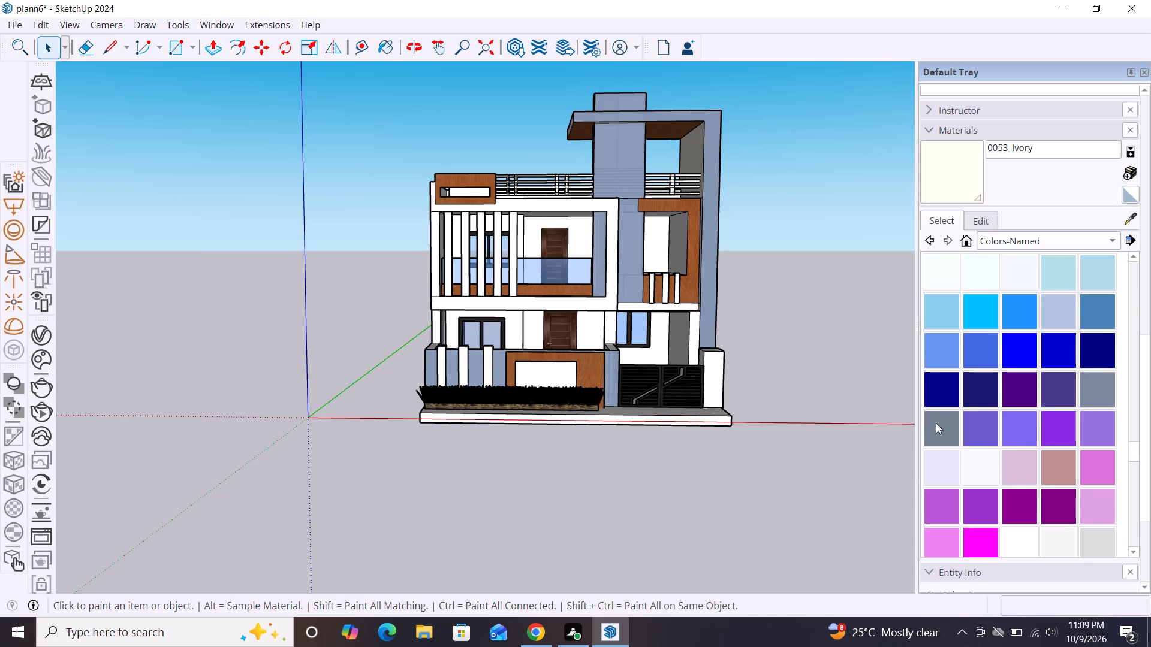
click(710, 195)
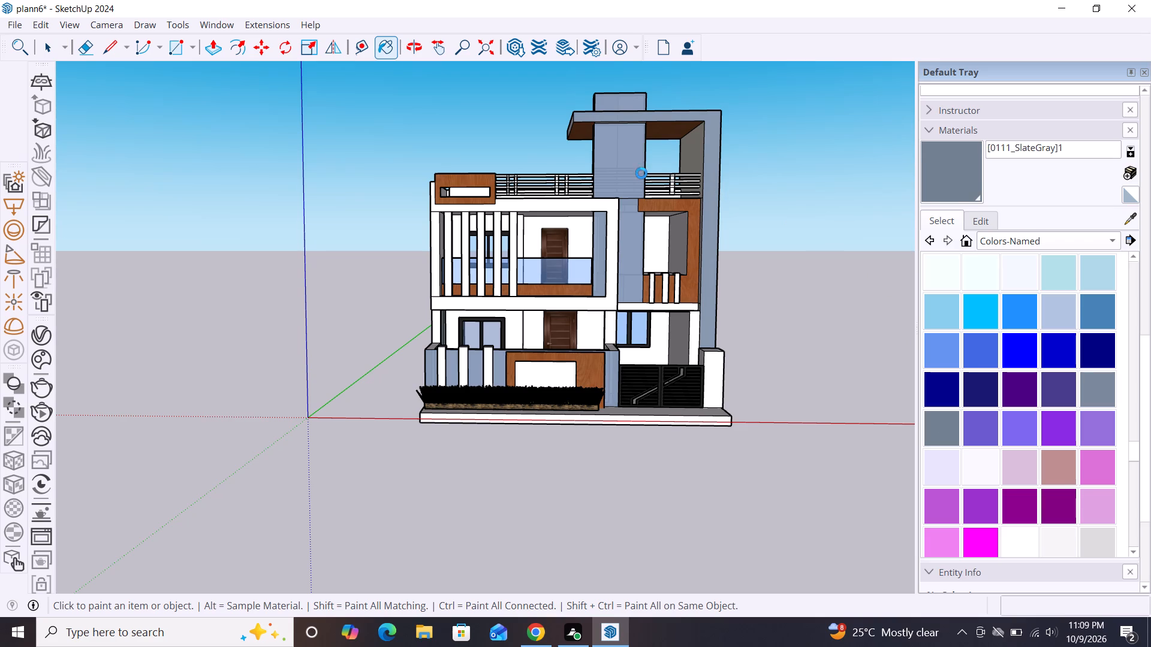
click(642, 173)
double_click(636, 175)
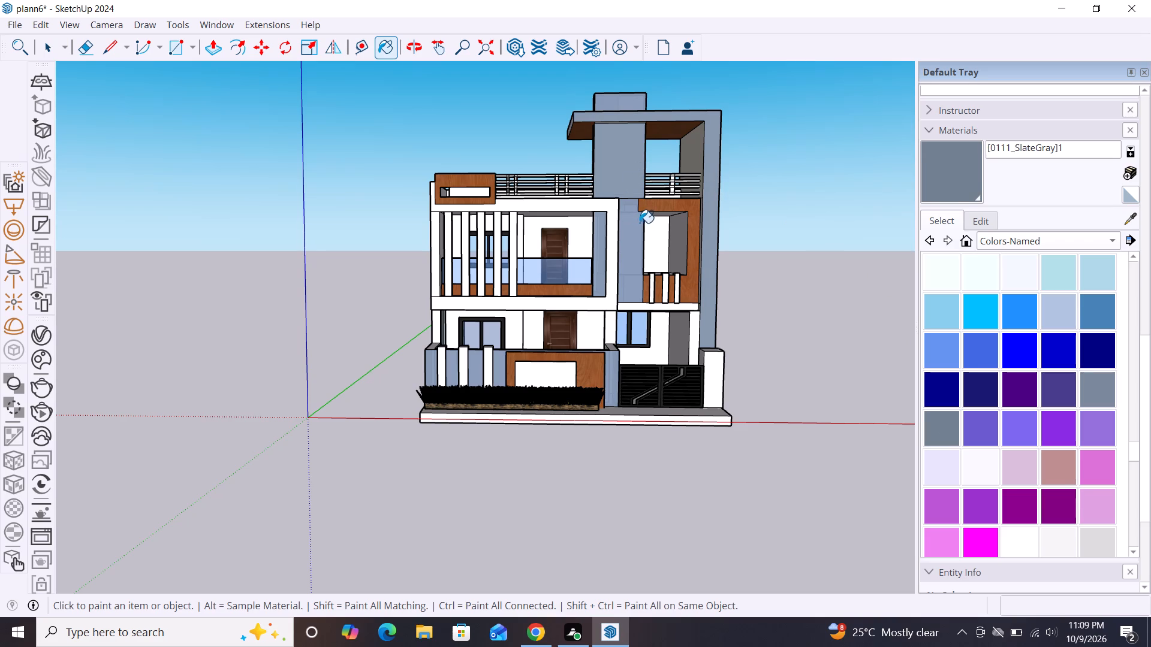
double_click(640, 223)
Erase the horizontal edge dividing the rooftop tower's face from the slate-gray wall strip below it.
scroll(589, 300, down, 3)
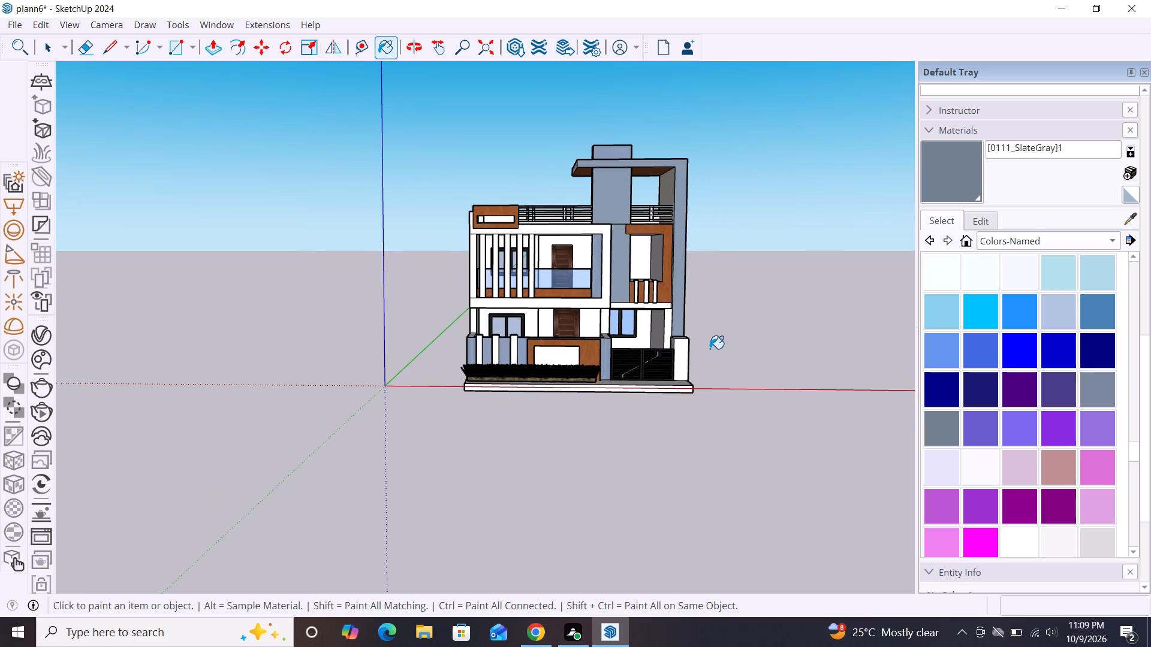
middle_drag(601, 347, 580, 341)
scroll(610, 223, up, 7)
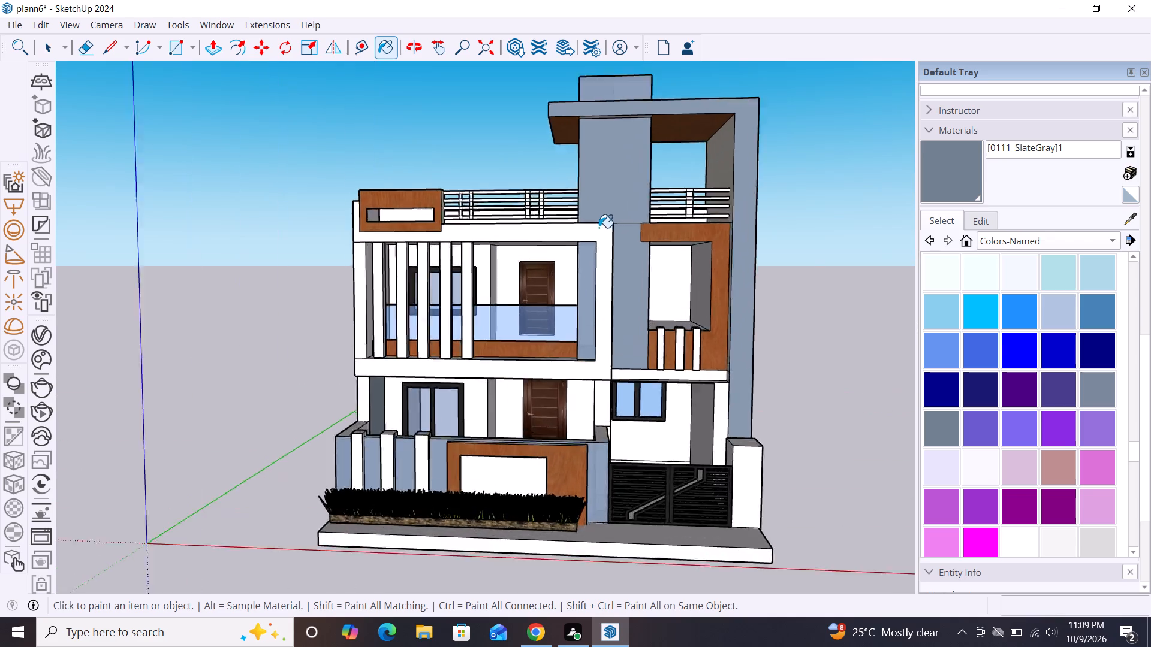
scroll(599, 228, up, 8)
key(space)
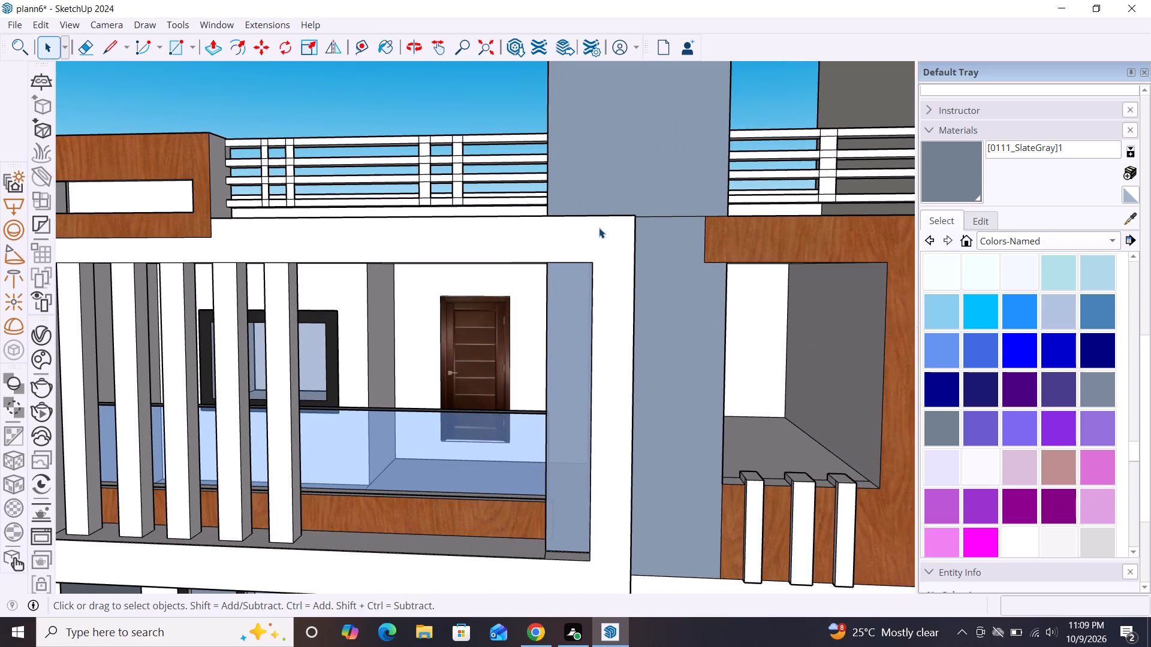
key(e)
click(682, 215)
scroll(649, 195, down, 5)
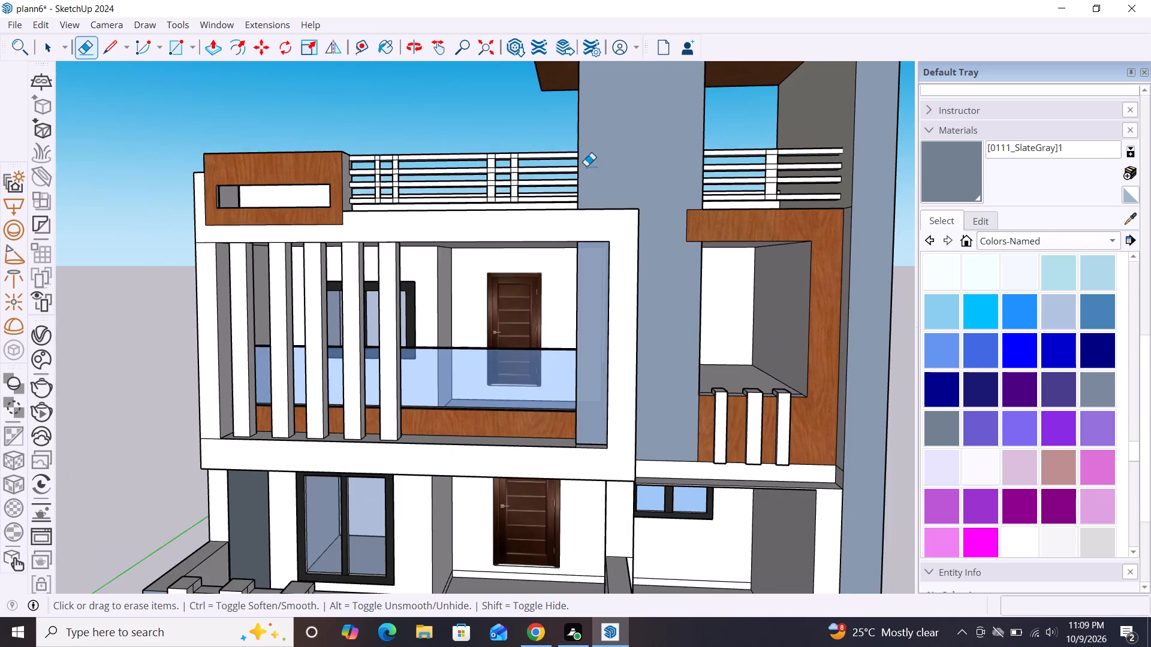
scroll(586, 166, down, 3)
scroll(523, 210, down, 3)
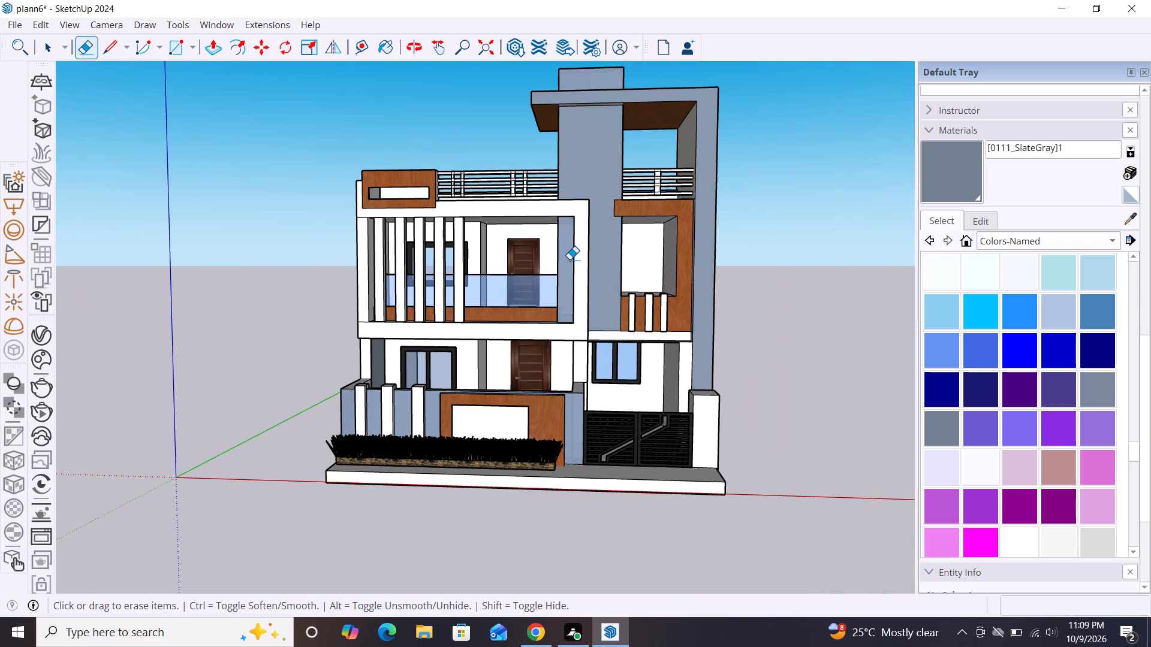
key(space)
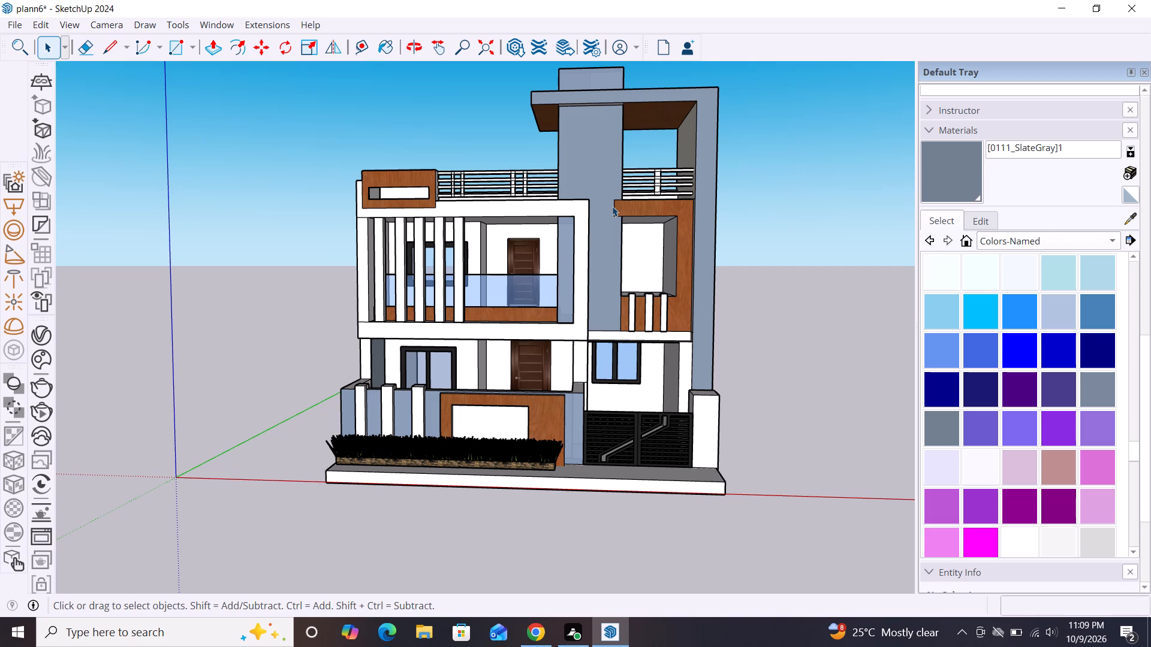
scroll(564, 259, down, 2)
scroll(429, 322, down, 1)
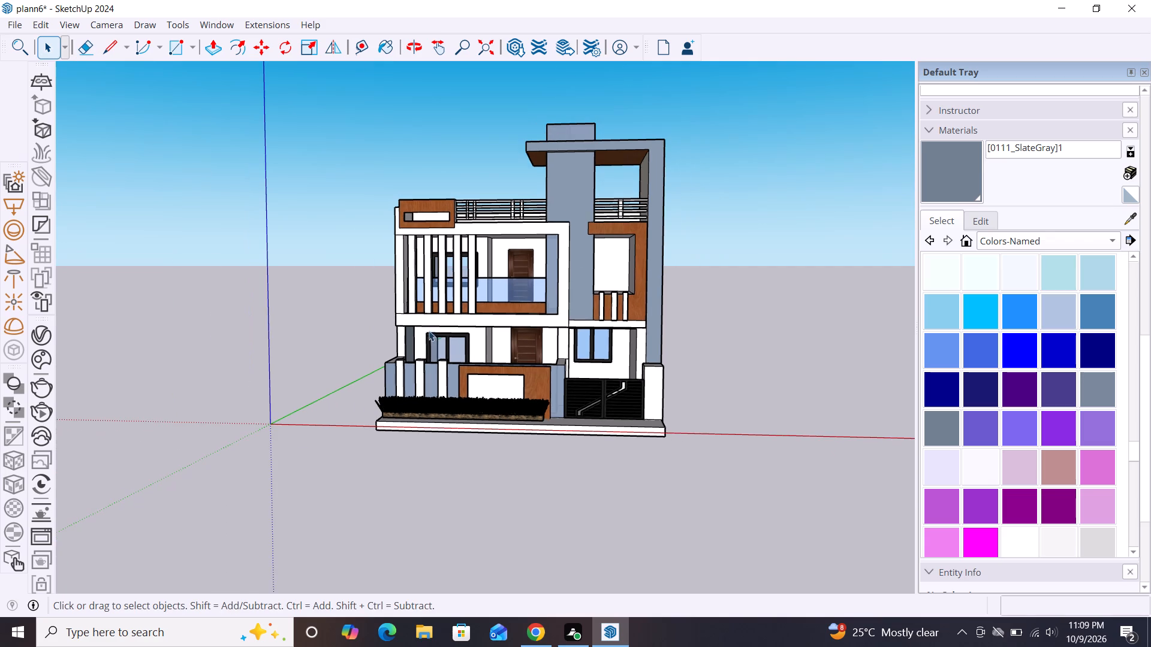
Examine the painted house front and its left side from several angles and distances.
scroll(559, 328, down, 1)
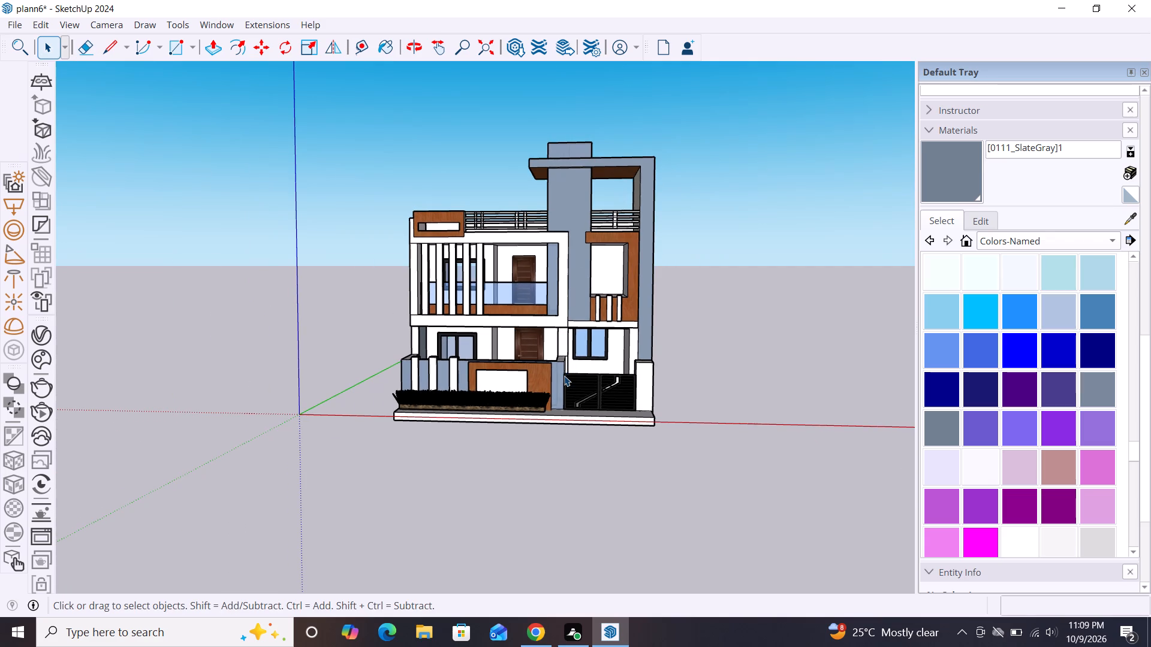
click(754, 366)
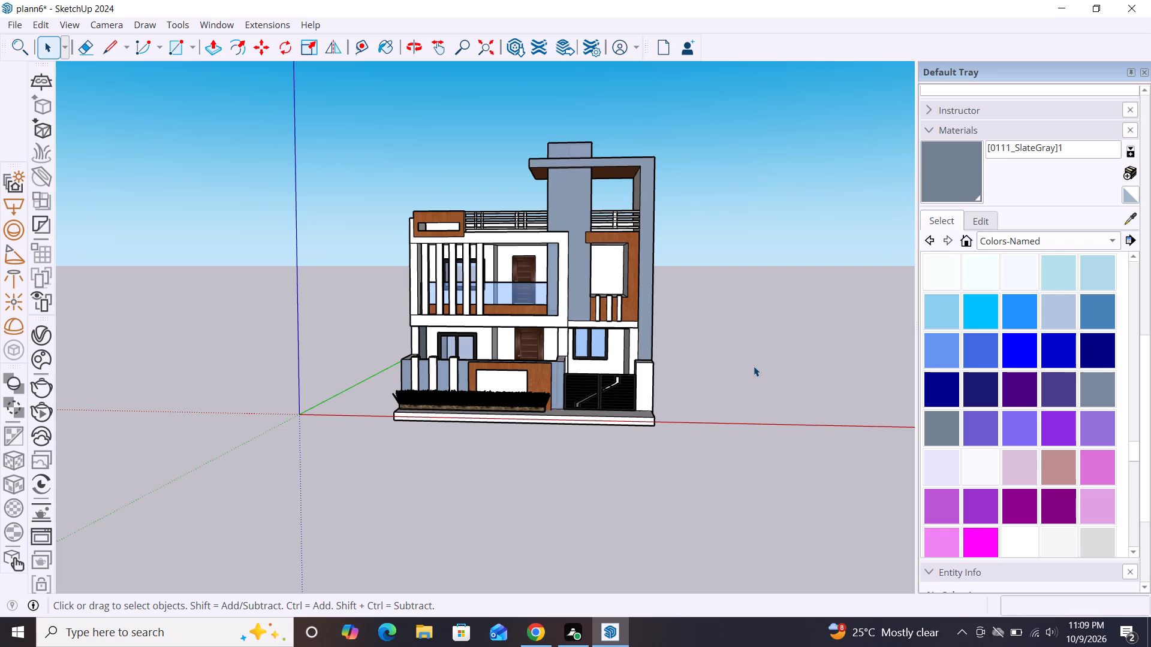
click(754, 366)
middle_drag(573, 383, 599, 394)
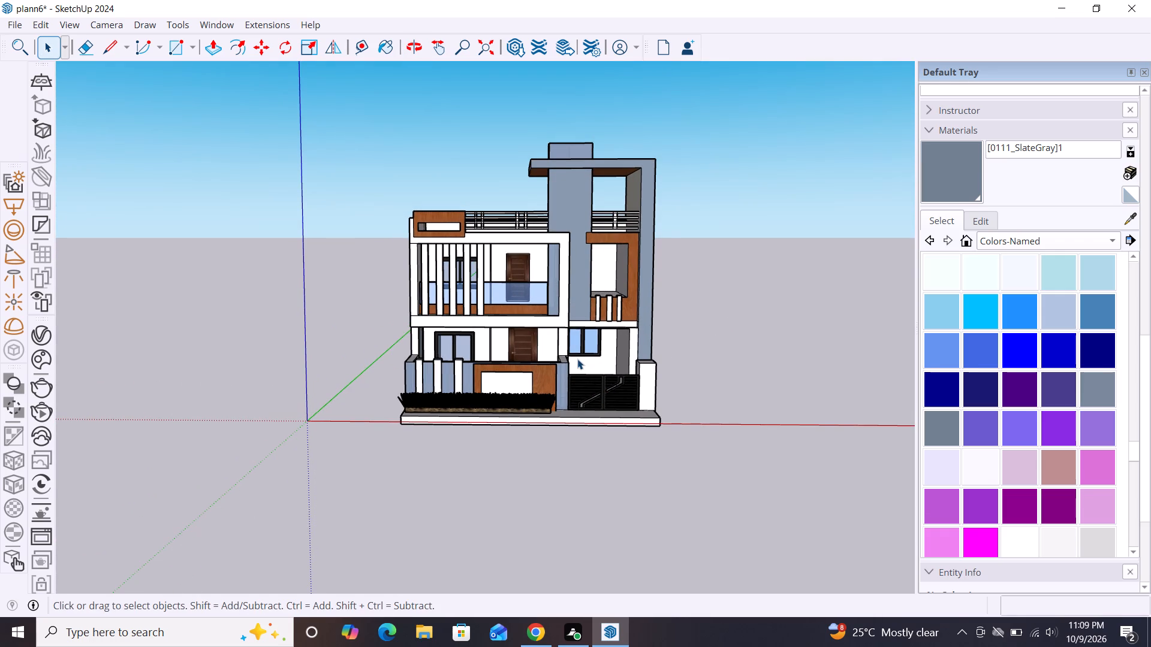
scroll(577, 359, up, 1)
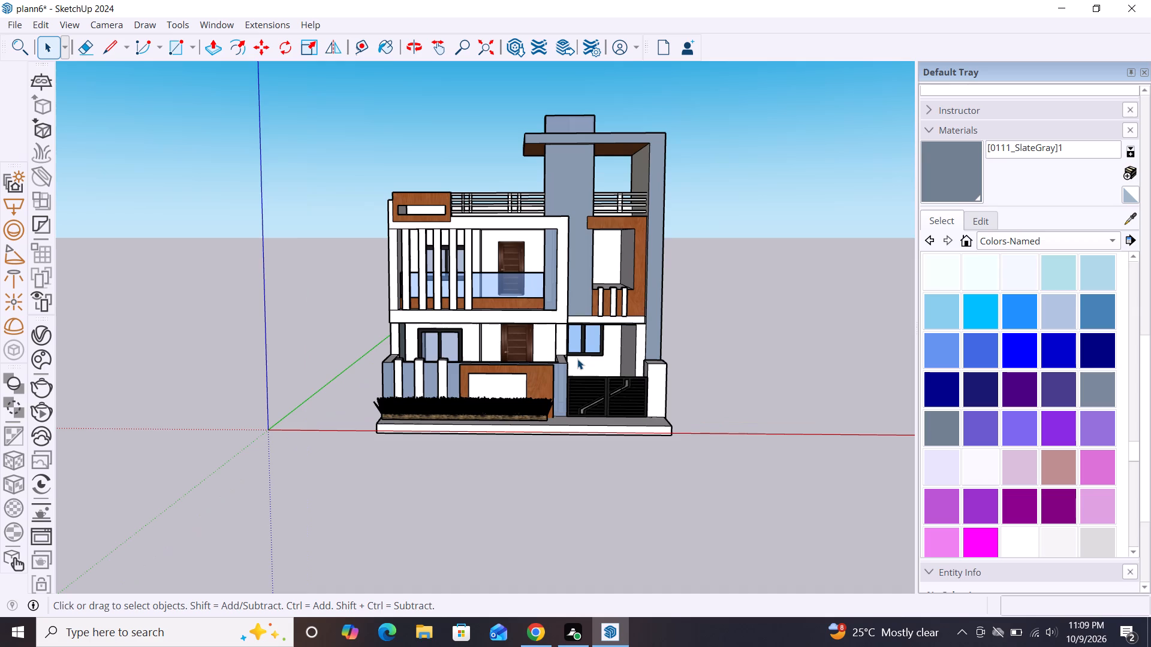
scroll(577, 359, down, 1)
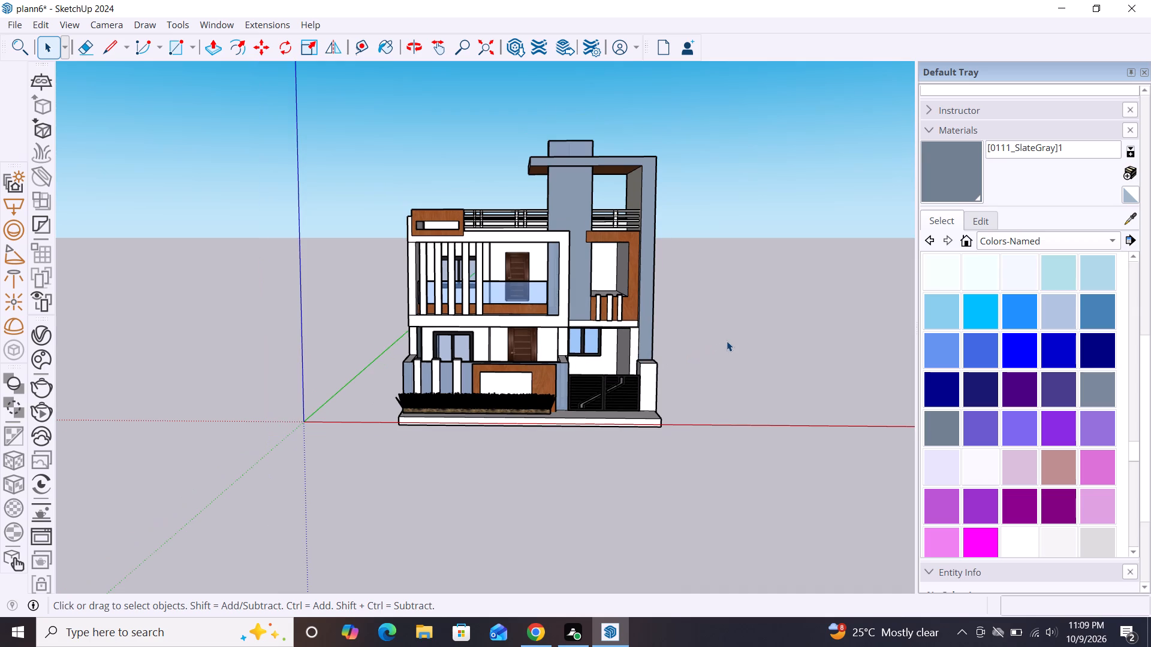
triple_click(727, 340)
middle_drag(463, 351, 390, 289)
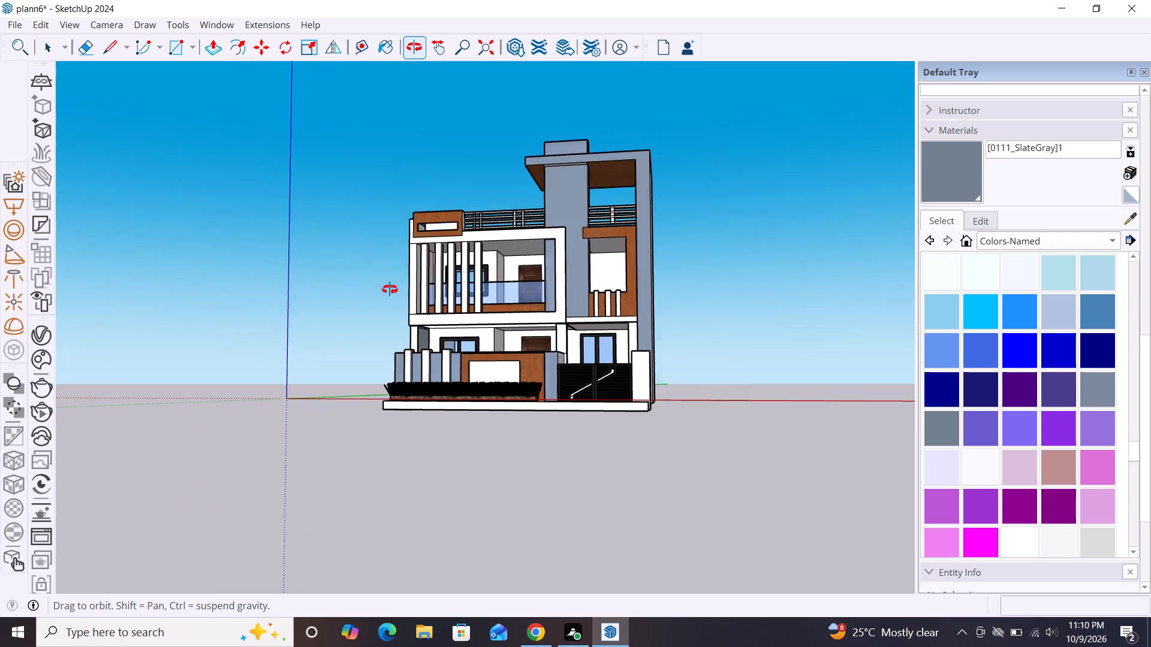
middle_drag(390, 289, 436, 326)
scroll(504, 303, down, 2)
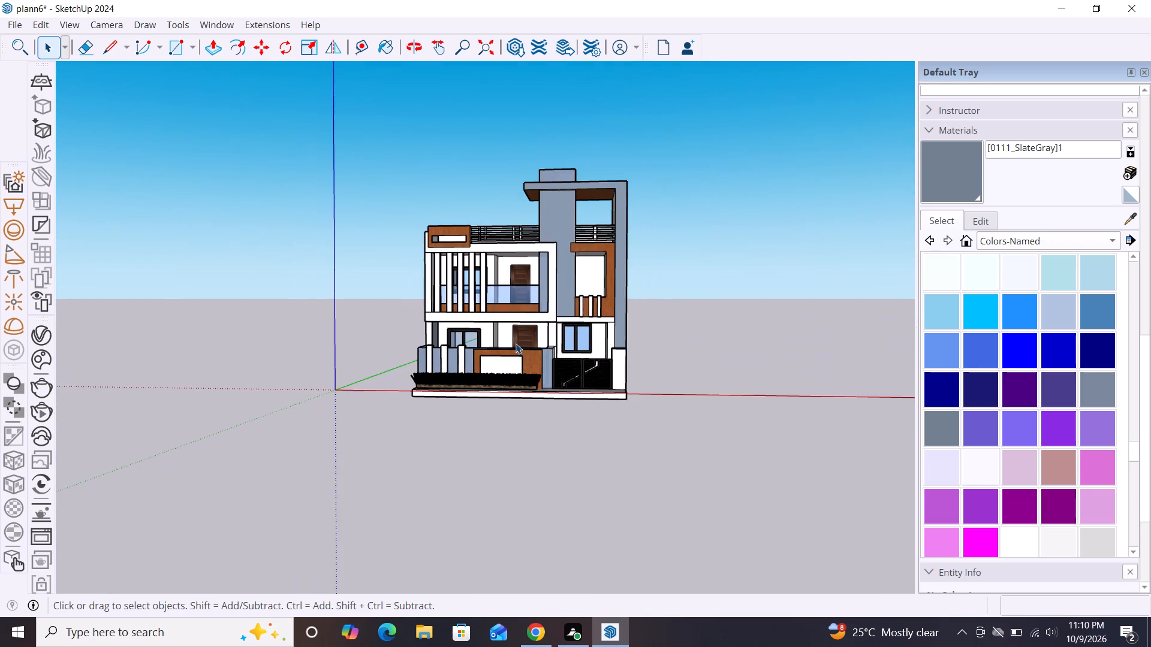
middle_drag(514, 344, 641, 348)
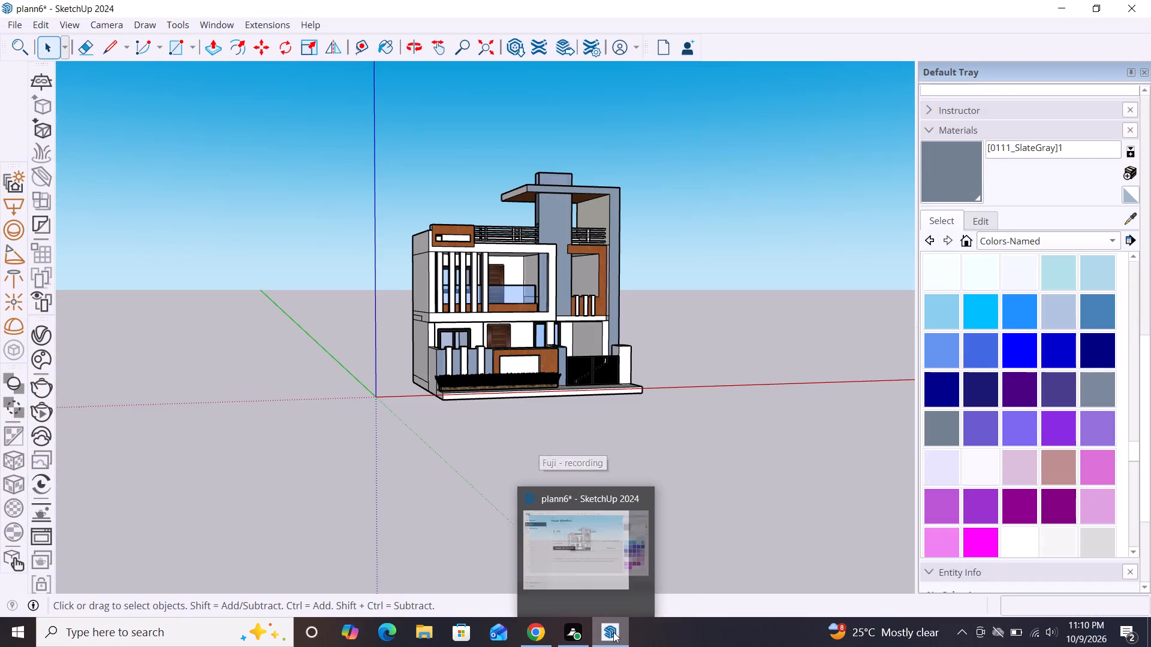
double_click(716, 443)
scroll(567, 318, down, 2)
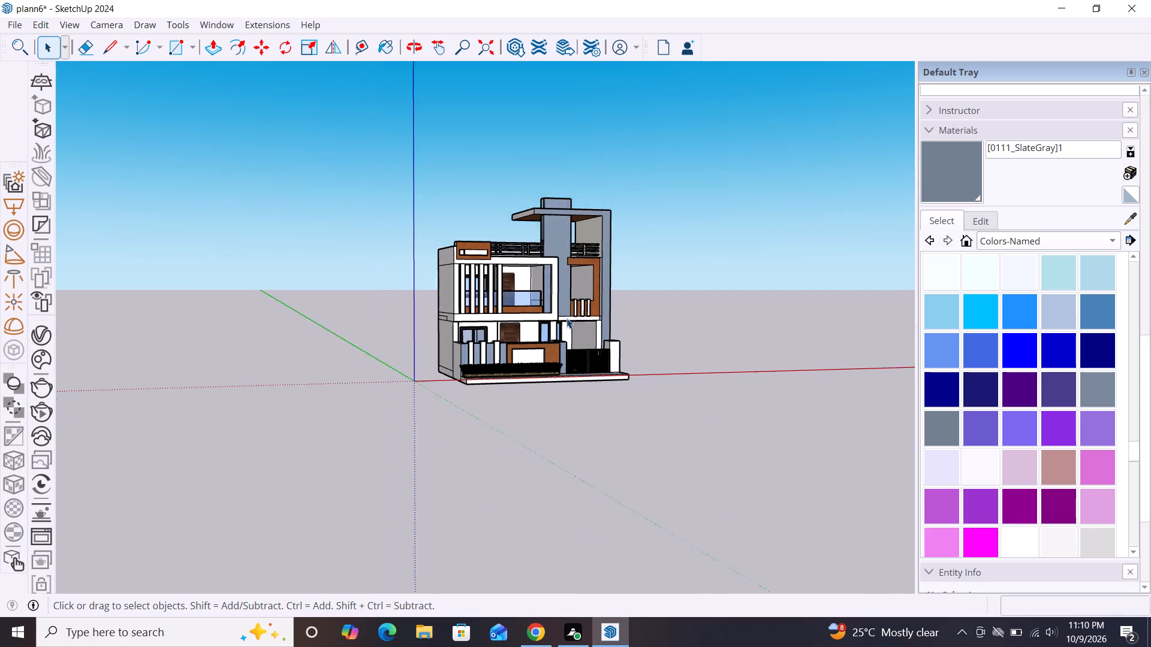
scroll(567, 318, down, 1)
middle_drag(569, 389, 499, 398)
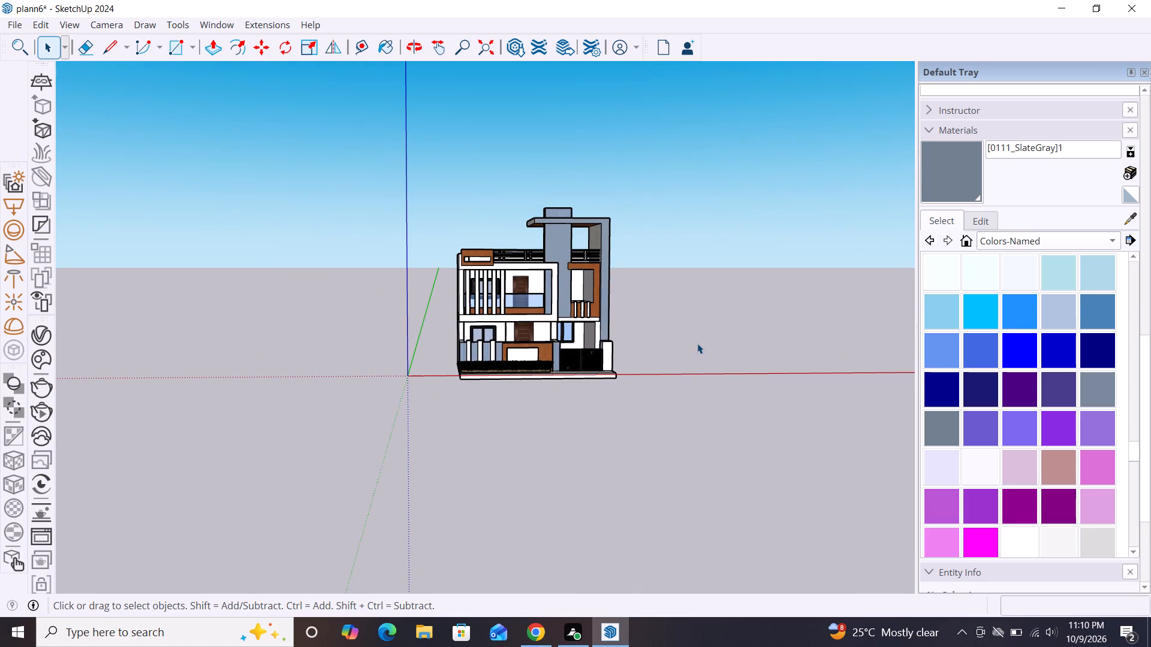
double_click(697, 343)
scroll(489, 289, up, 3)
middle_drag(489, 289, 482, 313)
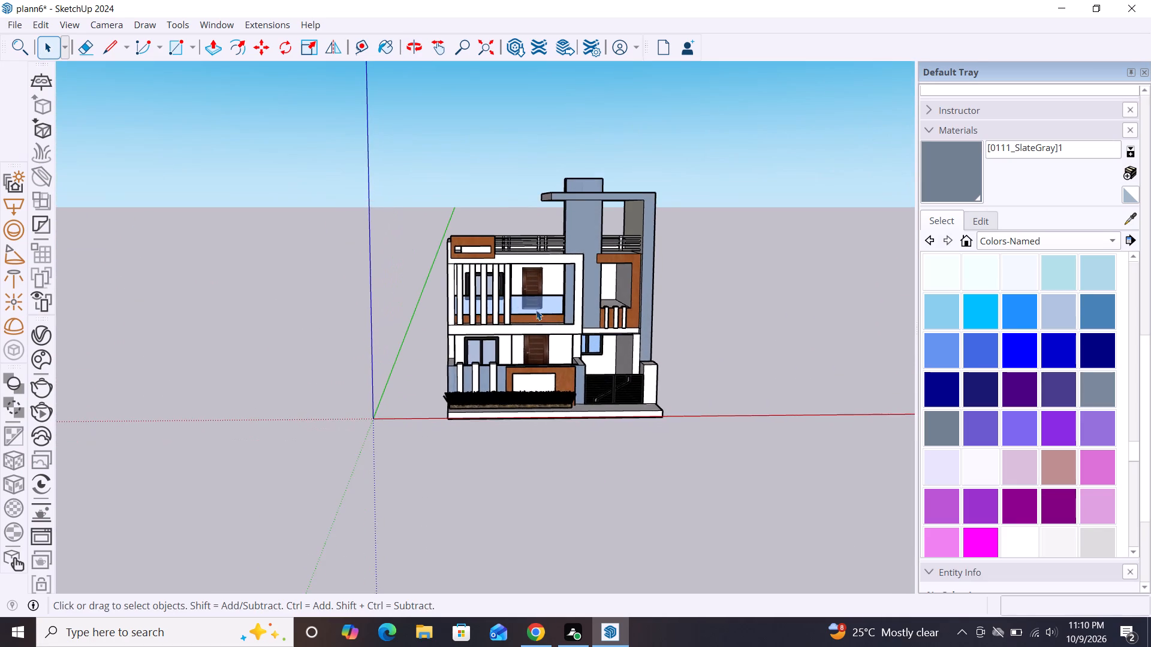
scroll(546, 306, up, 2)
scroll(546, 306, down, 2)
double_click(723, 332)
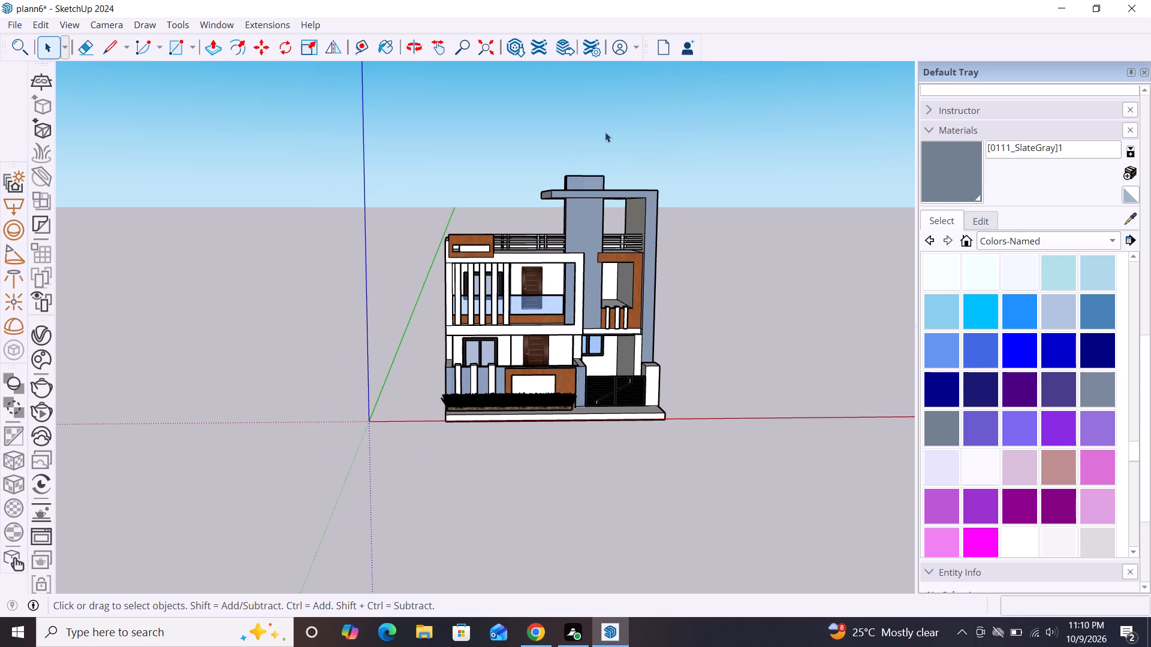
scroll(448, 219, down, 2)
scroll(435, 235, up, 2)
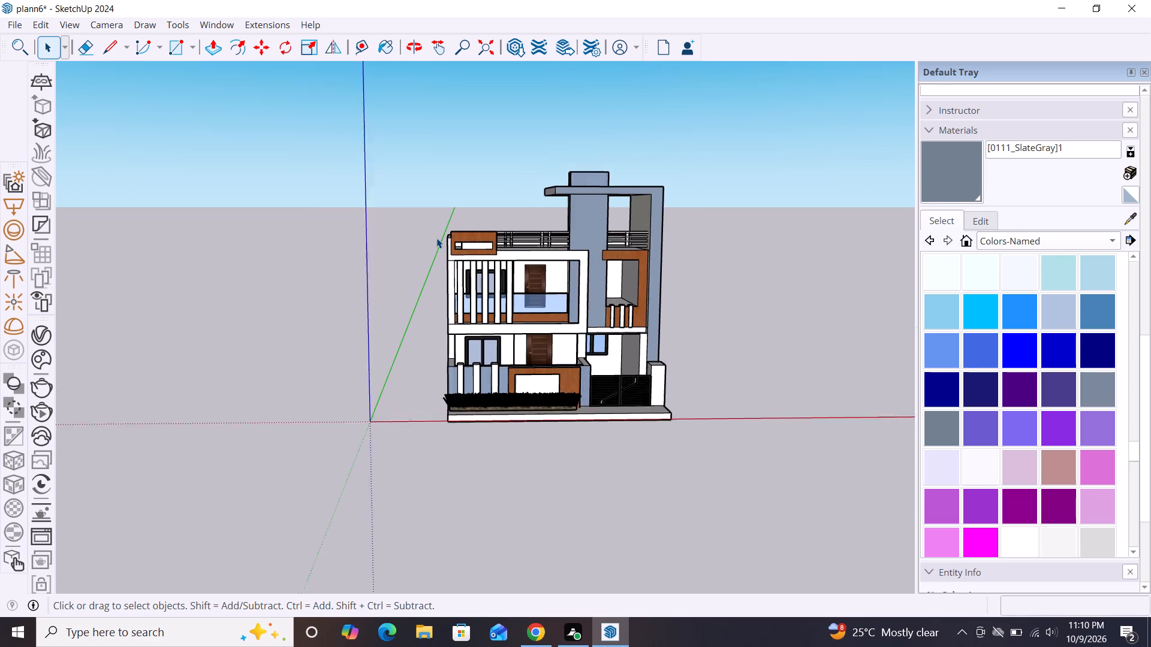
Inspect the facade, balcony, gate and rooftop tower up close, then the whole house front from farther back.
scroll(436, 238, up, 1)
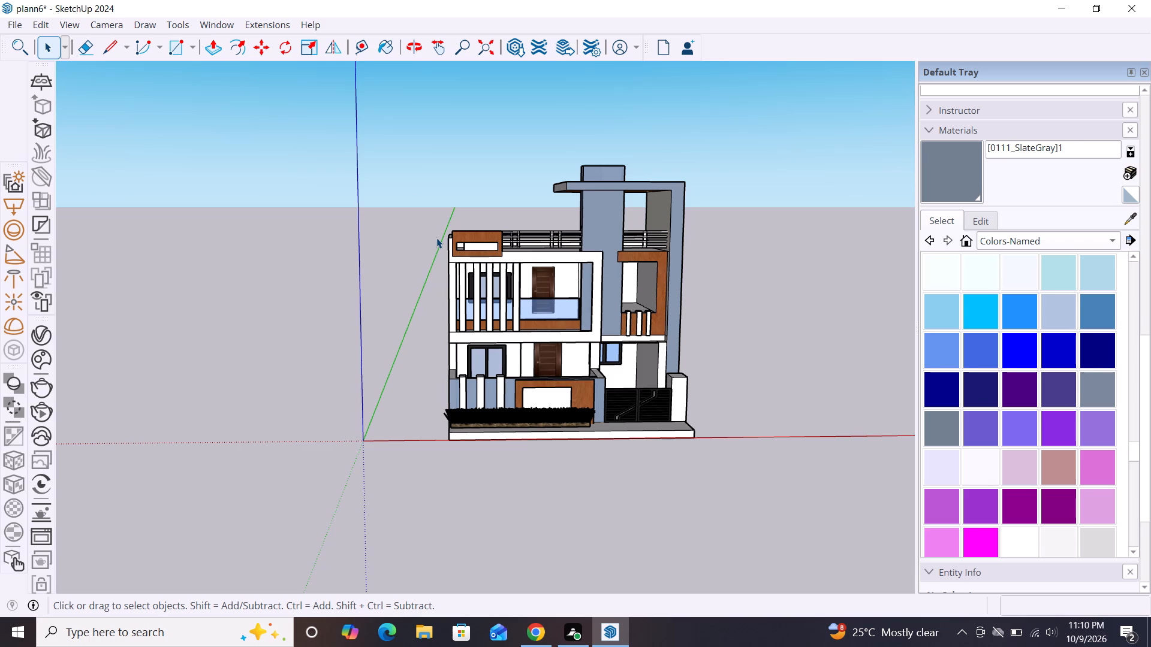
scroll(432, 289, down, 3)
scroll(537, 268, down, 1)
scroll(538, 240, up, 4)
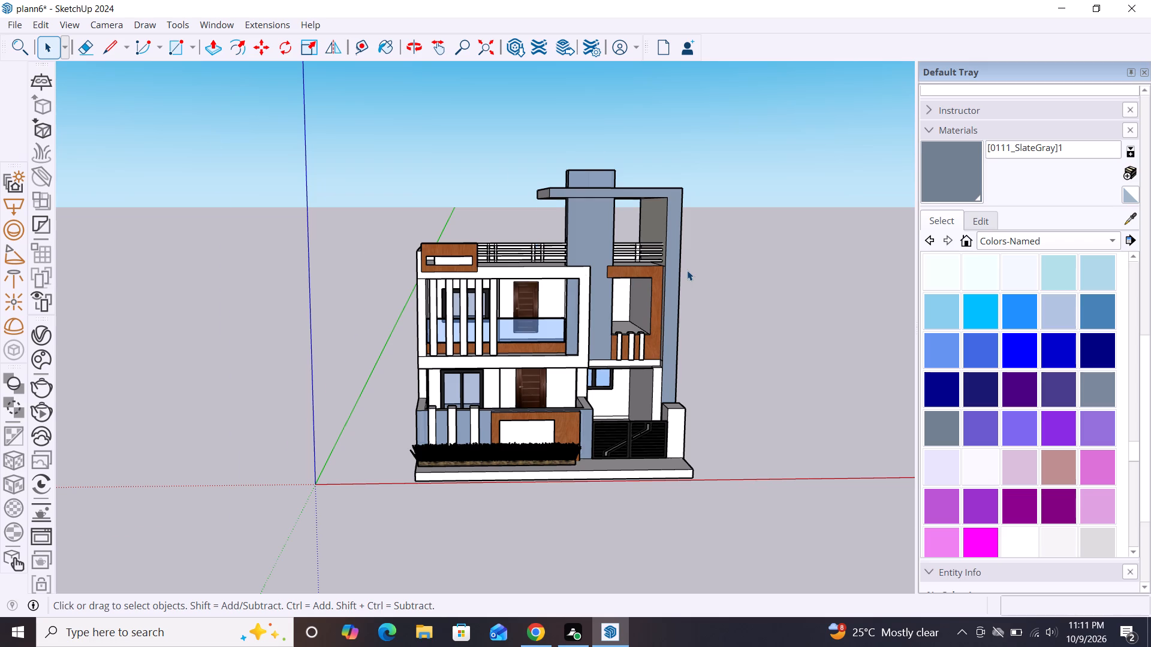
scroll(687, 270, up, 12)
scroll(687, 270, down, 7)
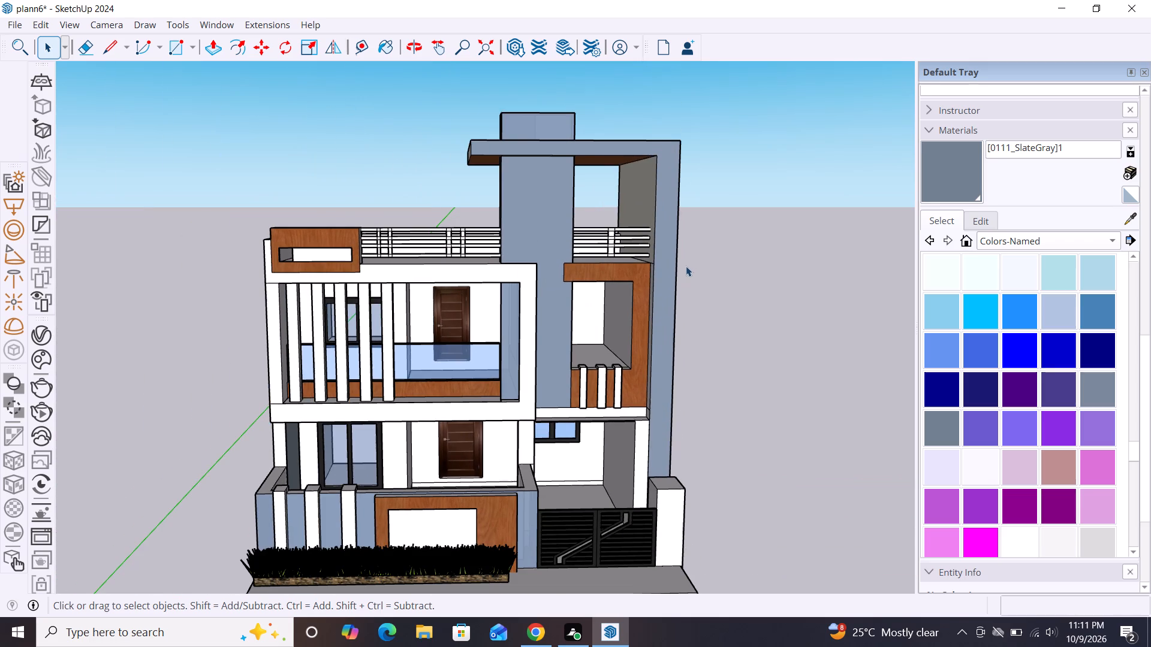
scroll(398, 218, up, 4)
scroll(398, 217, down, 5)
scroll(489, 171, down, 2)
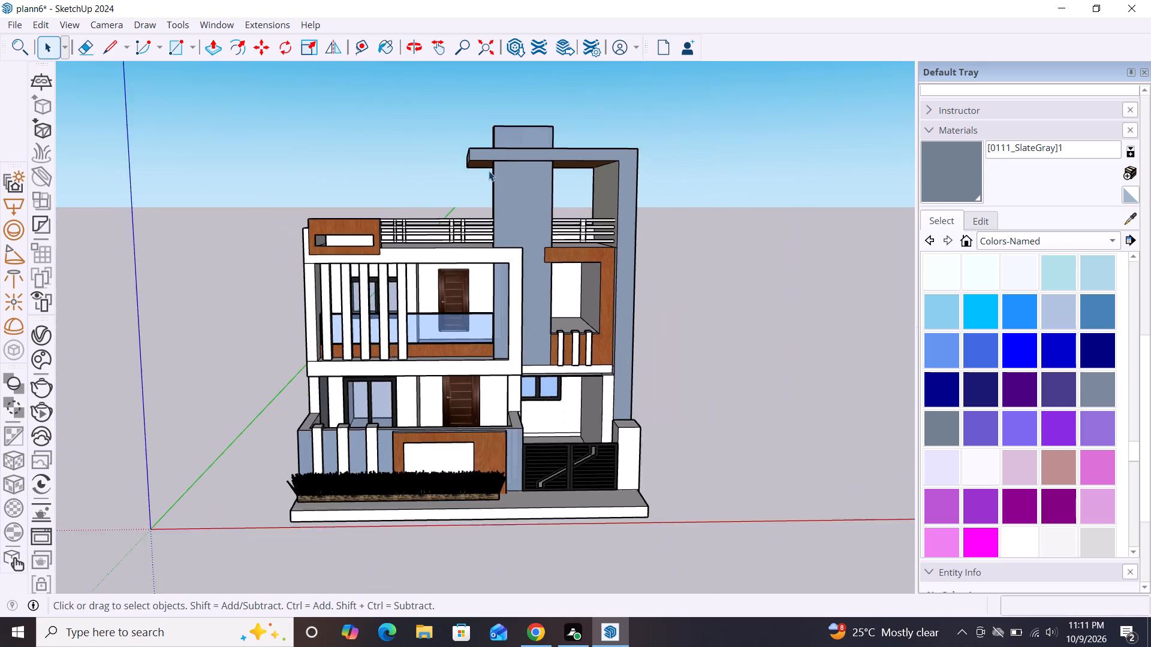
scroll(489, 171, down, 2)
scroll(469, 227, down, 3)
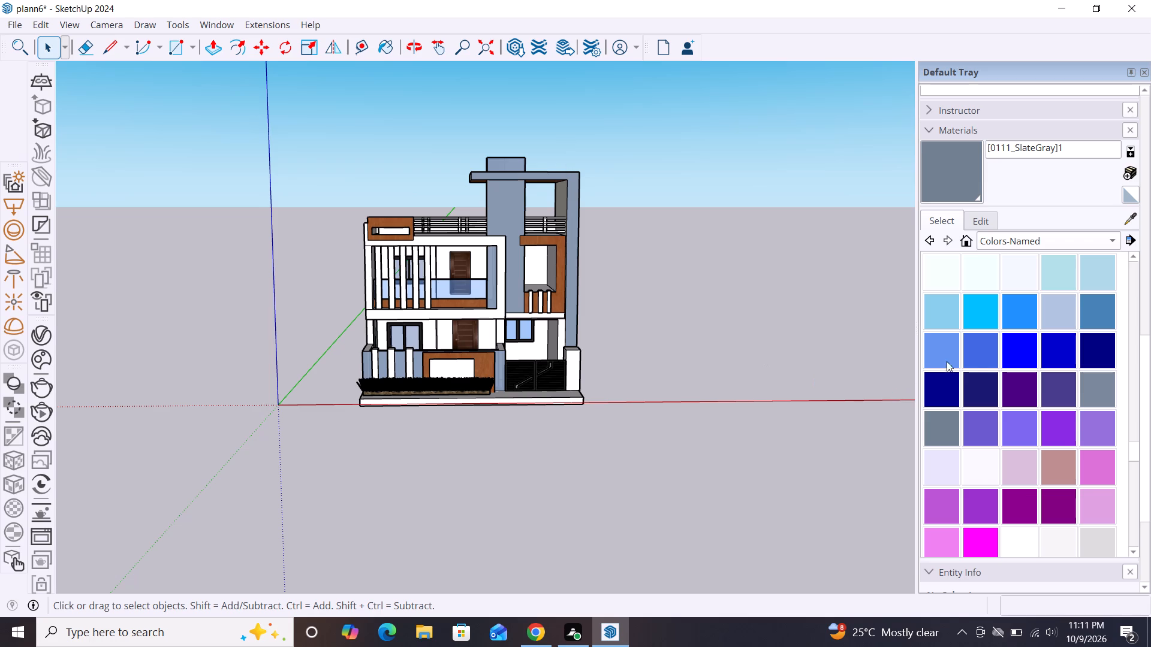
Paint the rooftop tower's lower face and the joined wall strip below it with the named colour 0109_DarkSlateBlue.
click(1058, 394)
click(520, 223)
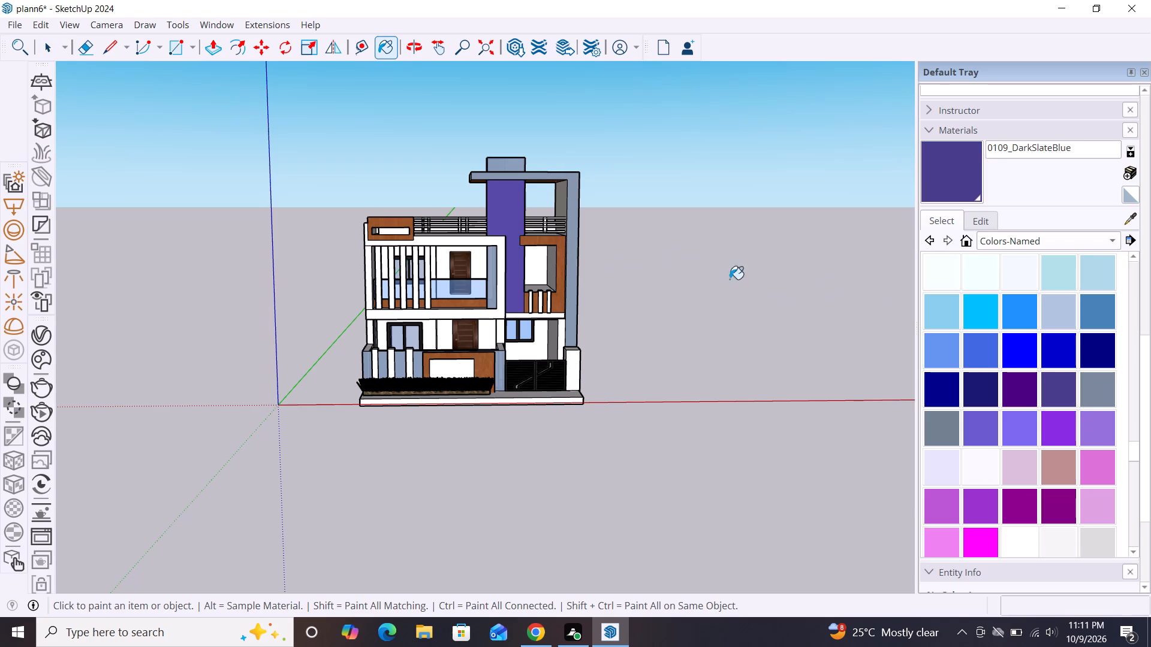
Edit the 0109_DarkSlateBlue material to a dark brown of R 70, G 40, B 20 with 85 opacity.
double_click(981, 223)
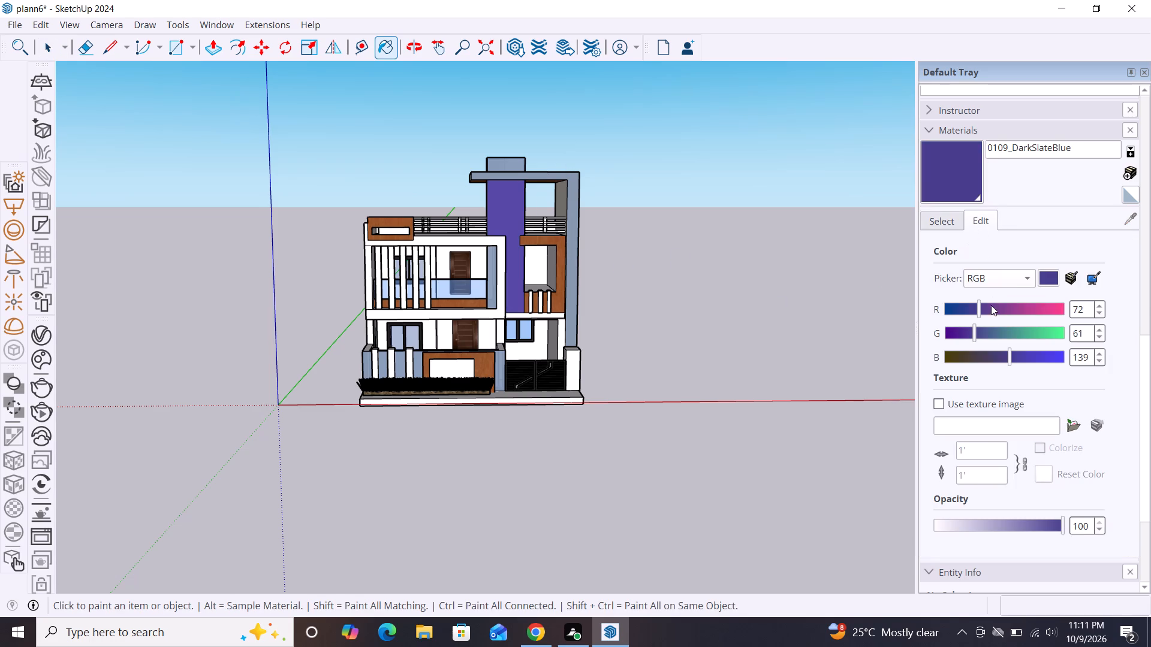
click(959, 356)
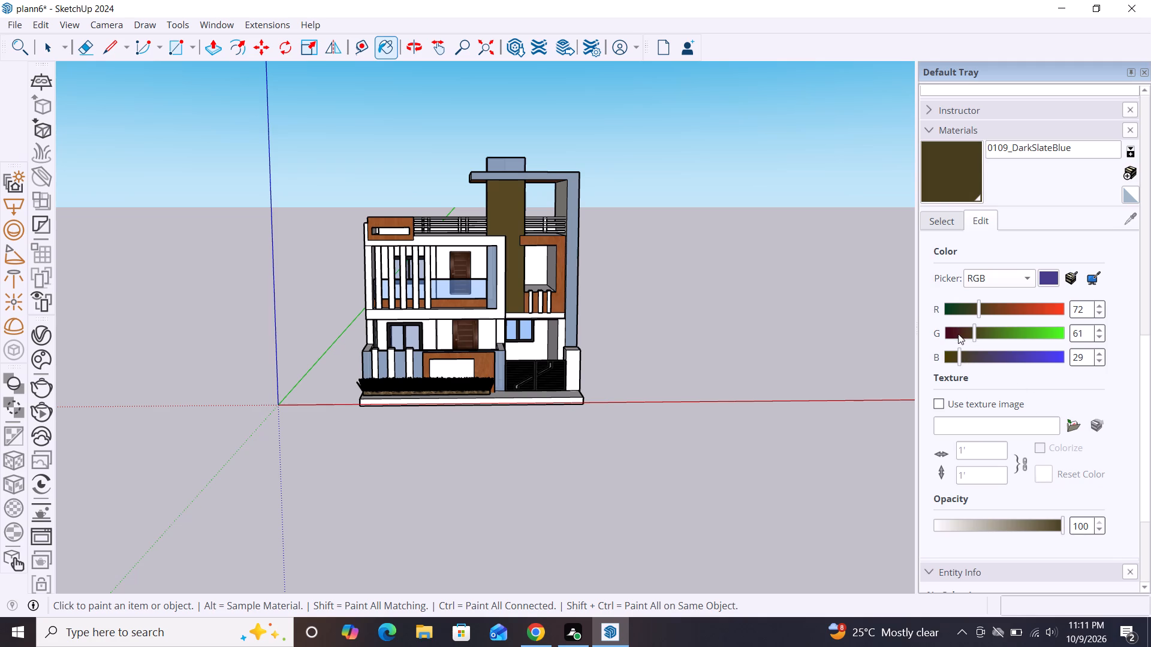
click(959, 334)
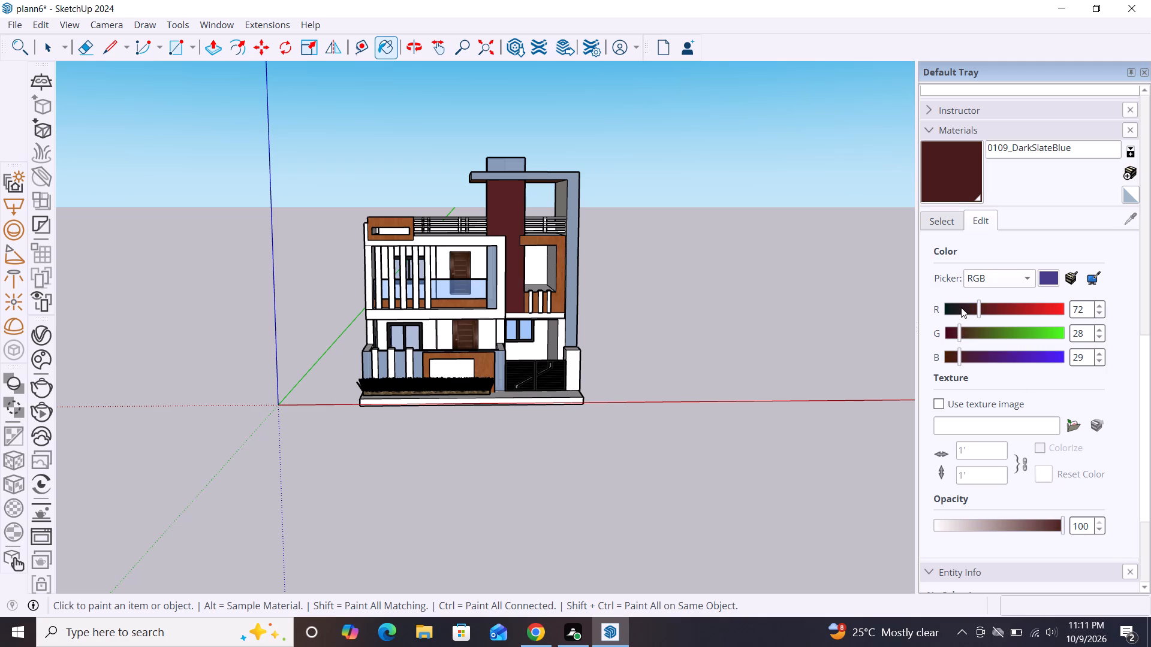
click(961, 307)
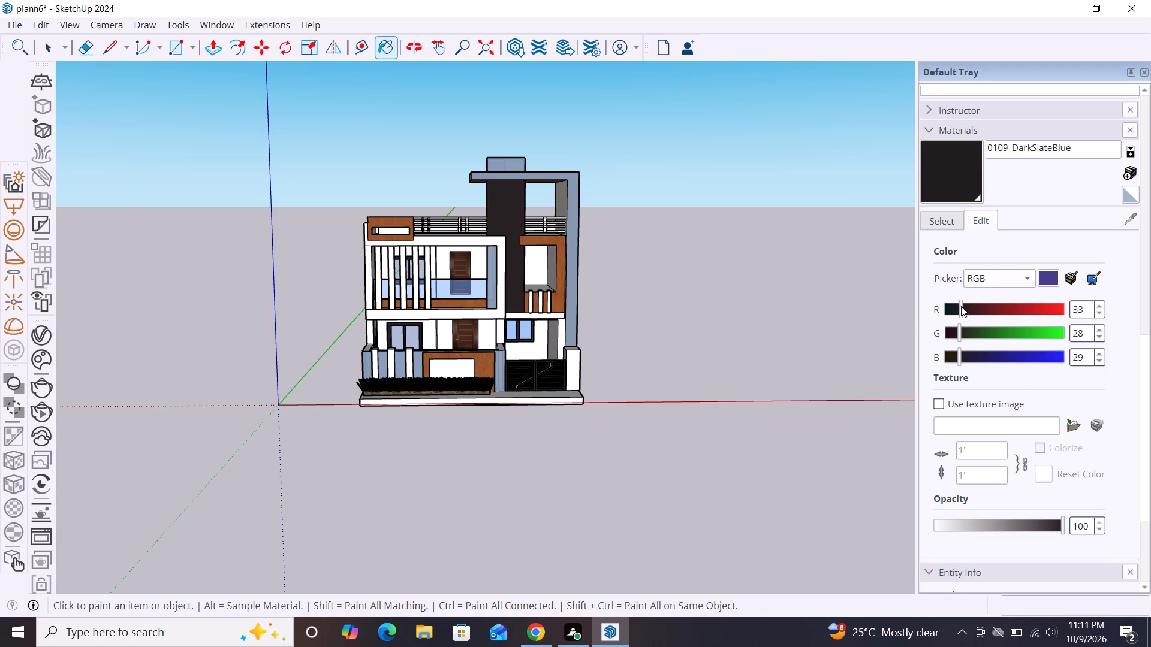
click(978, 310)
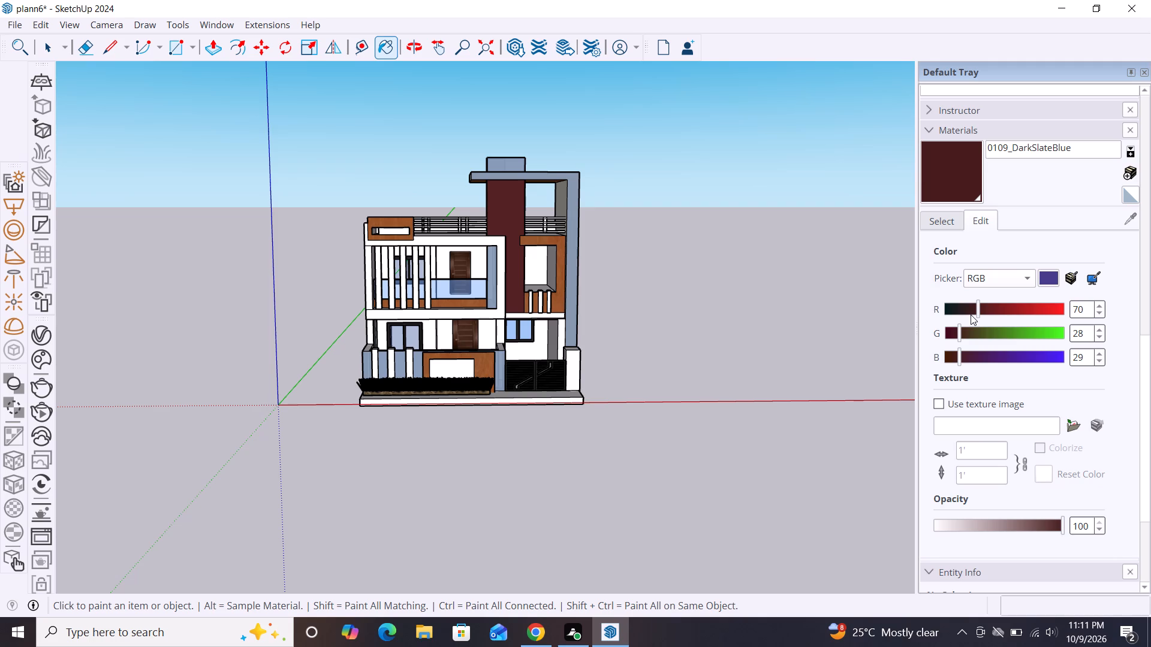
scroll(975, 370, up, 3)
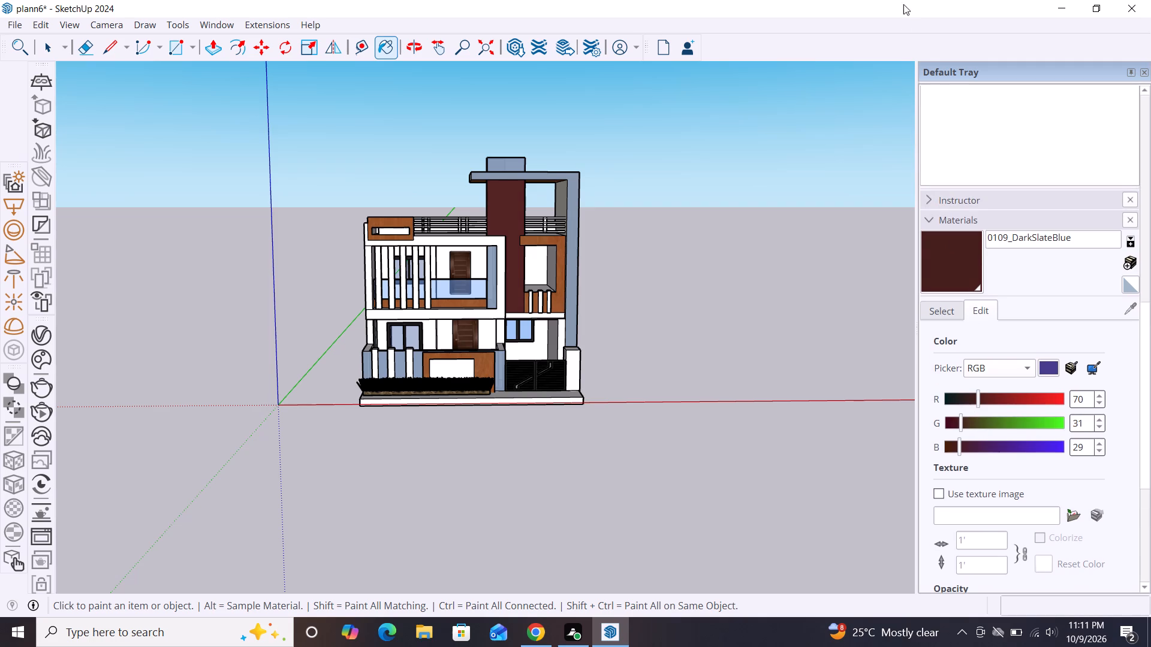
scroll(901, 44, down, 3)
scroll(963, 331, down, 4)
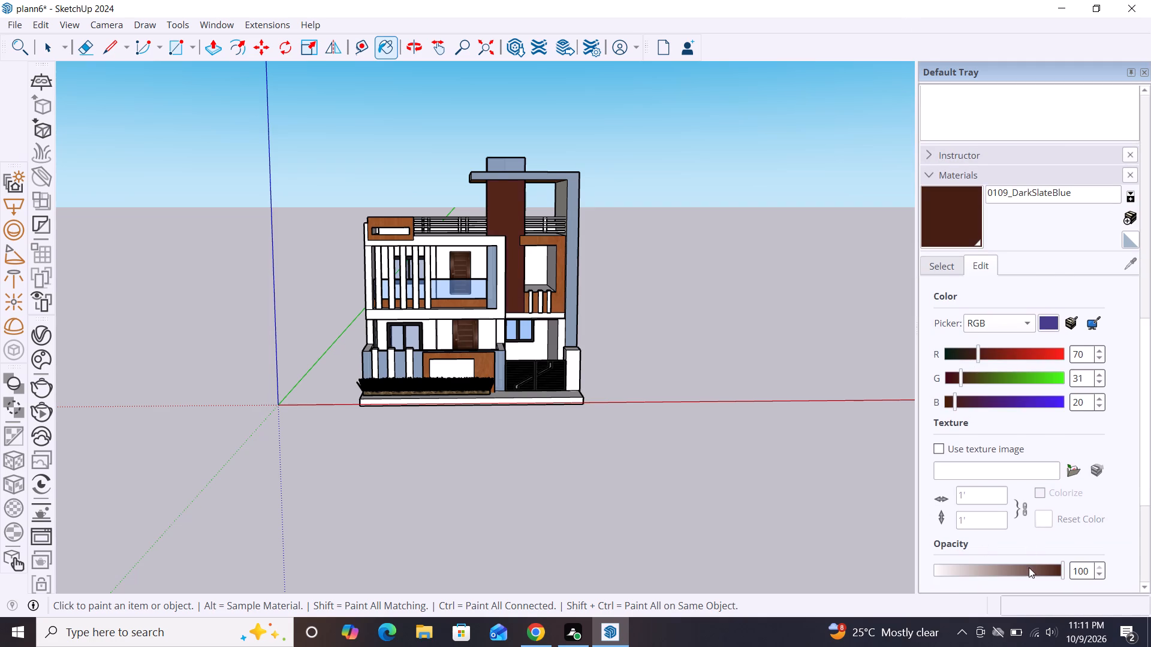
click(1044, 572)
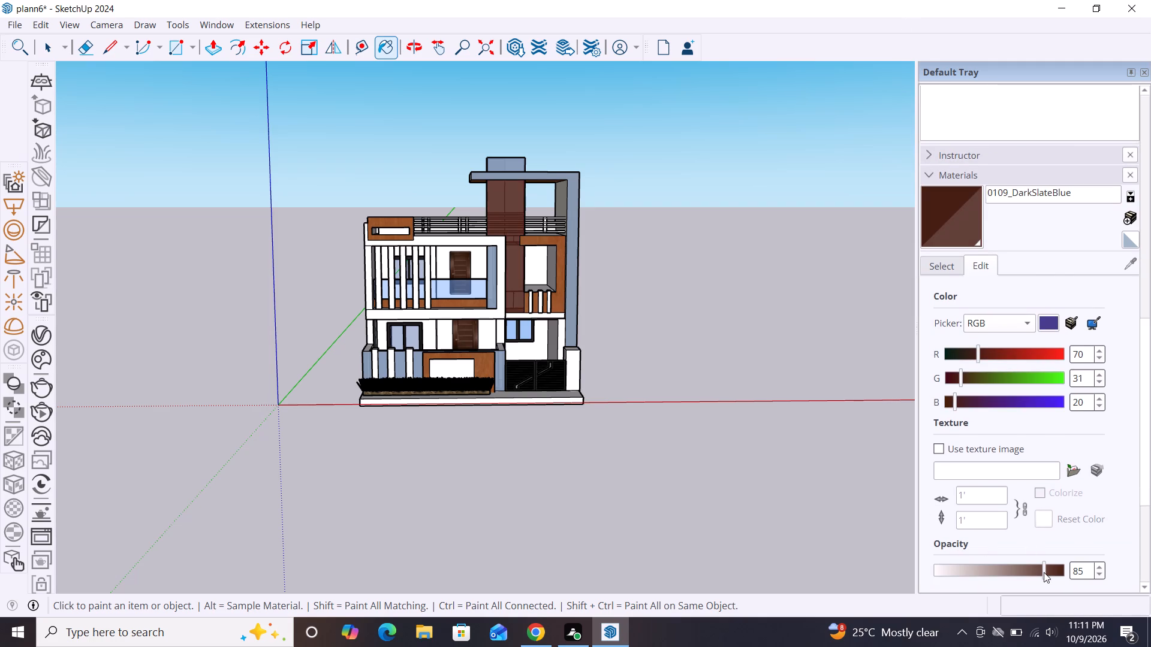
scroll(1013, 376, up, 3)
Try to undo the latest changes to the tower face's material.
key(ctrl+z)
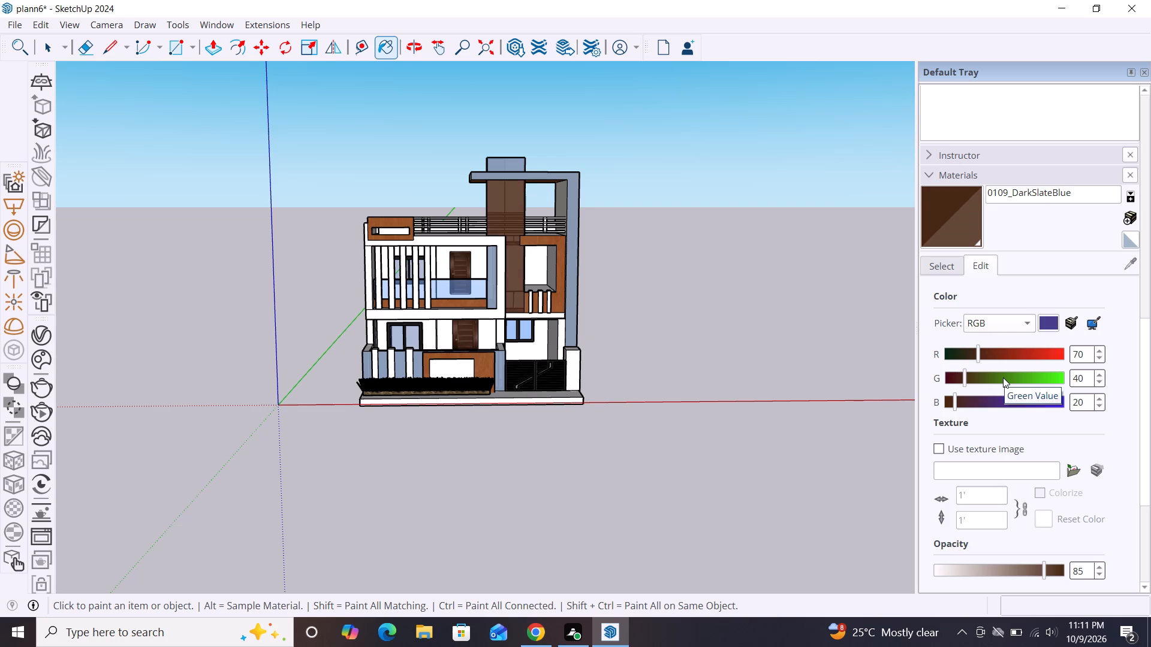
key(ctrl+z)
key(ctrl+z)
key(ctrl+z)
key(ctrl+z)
Repaint the tower's lower face and the wall strip below it with the named colour 0111_SlateGray.
double_click(963, 261)
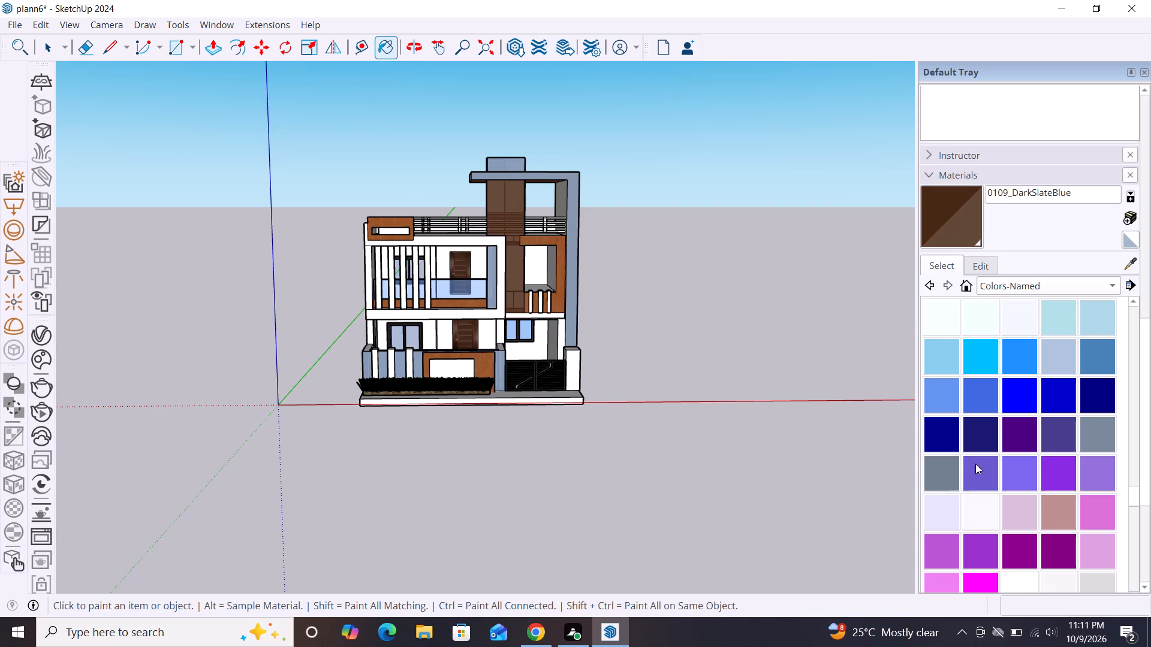
click(942, 477)
click(495, 202)
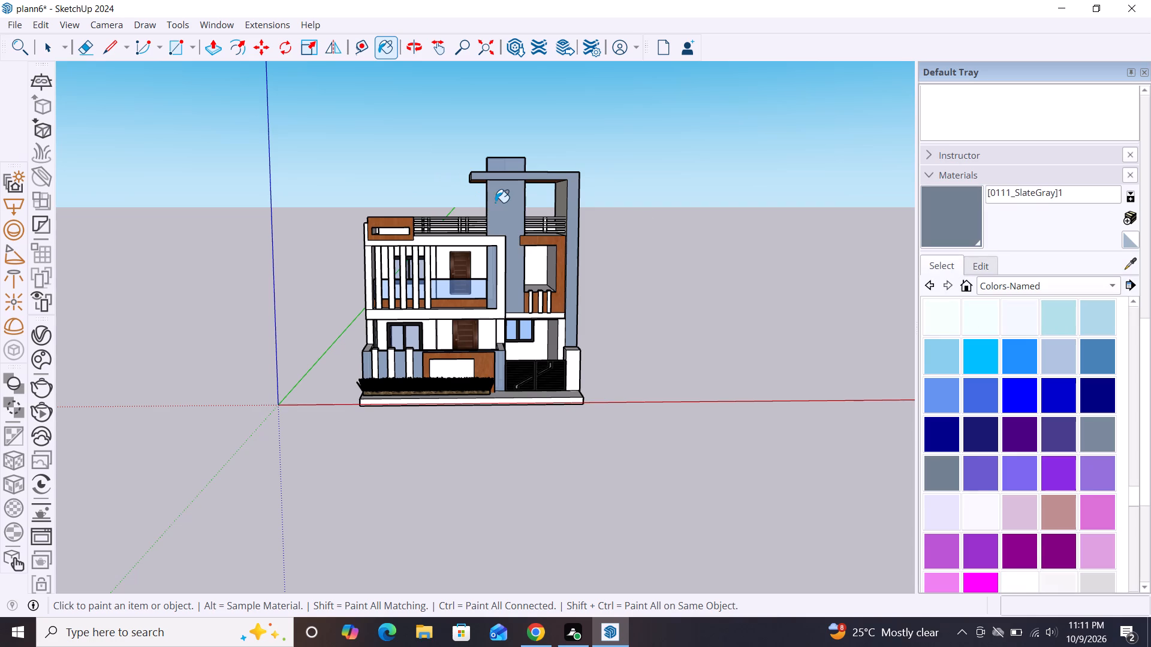
Set the blue value of the tower's slate-gray material to 136.
scroll(634, 231, down, 2)
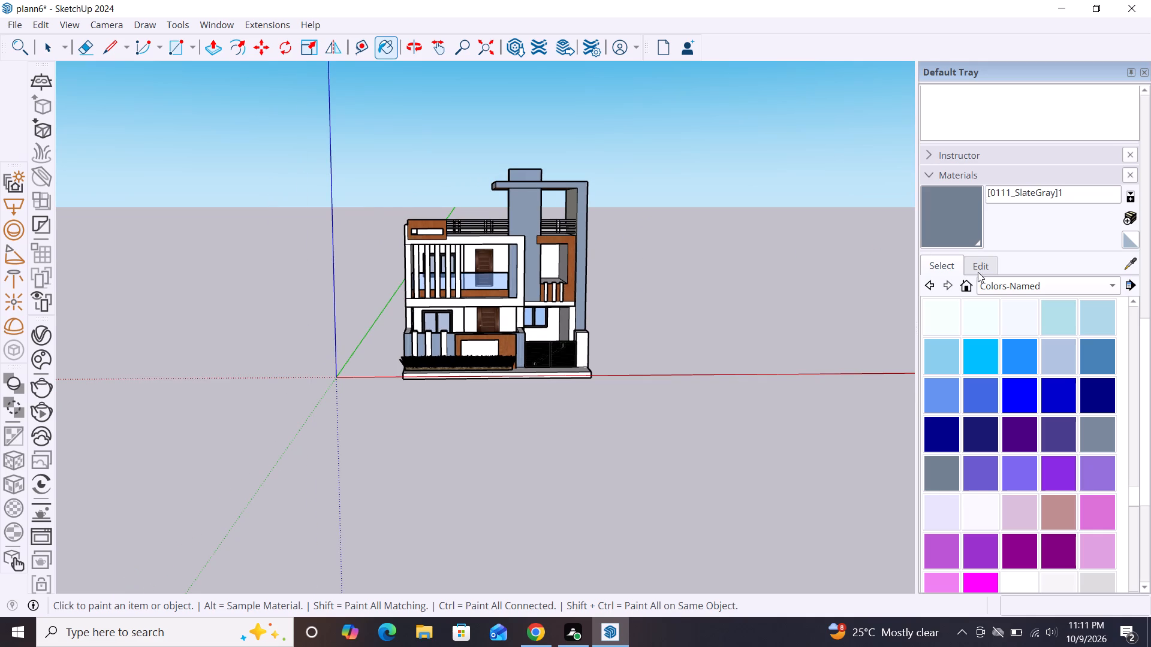
click(982, 270)
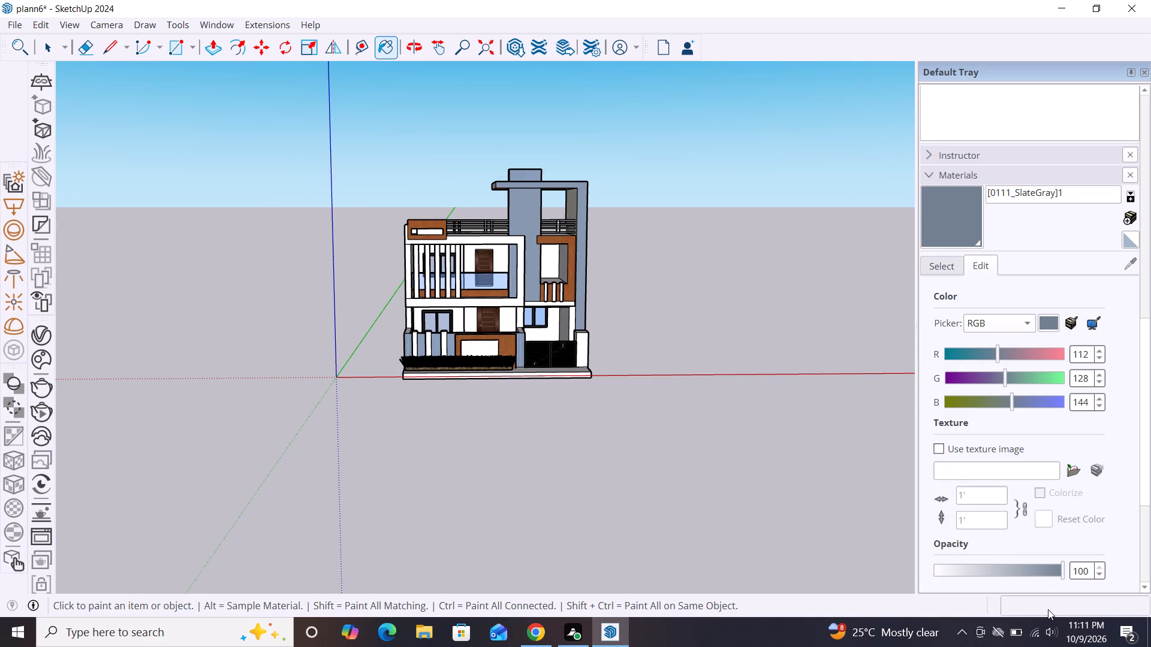
click(1025, 401)
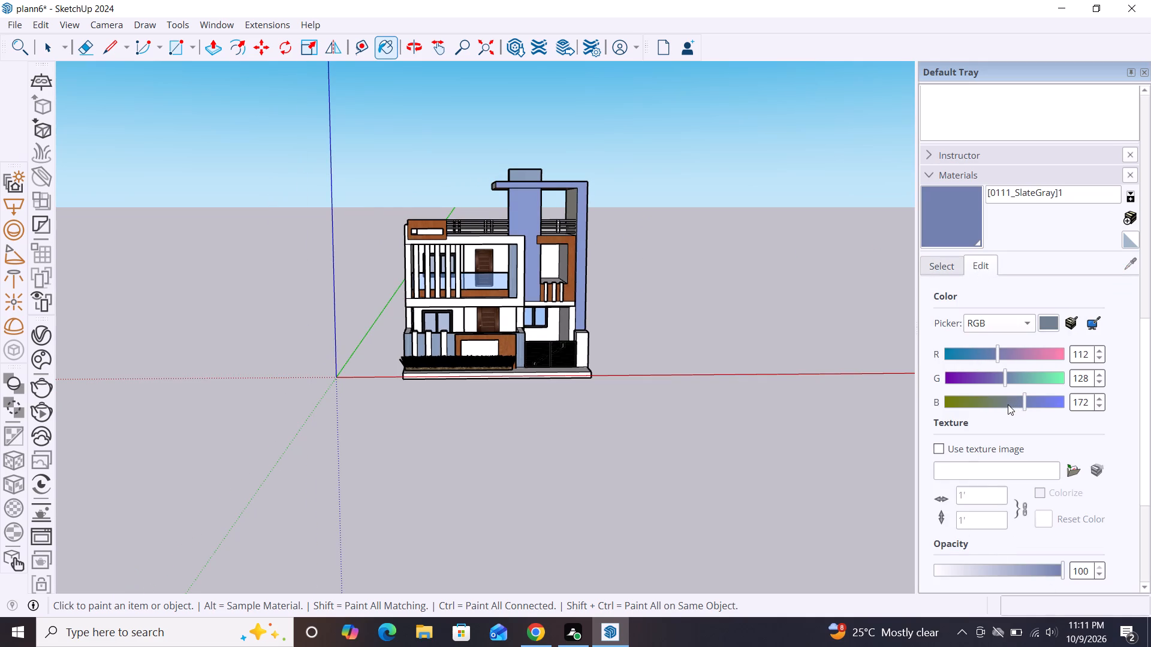
click(1008, 404)
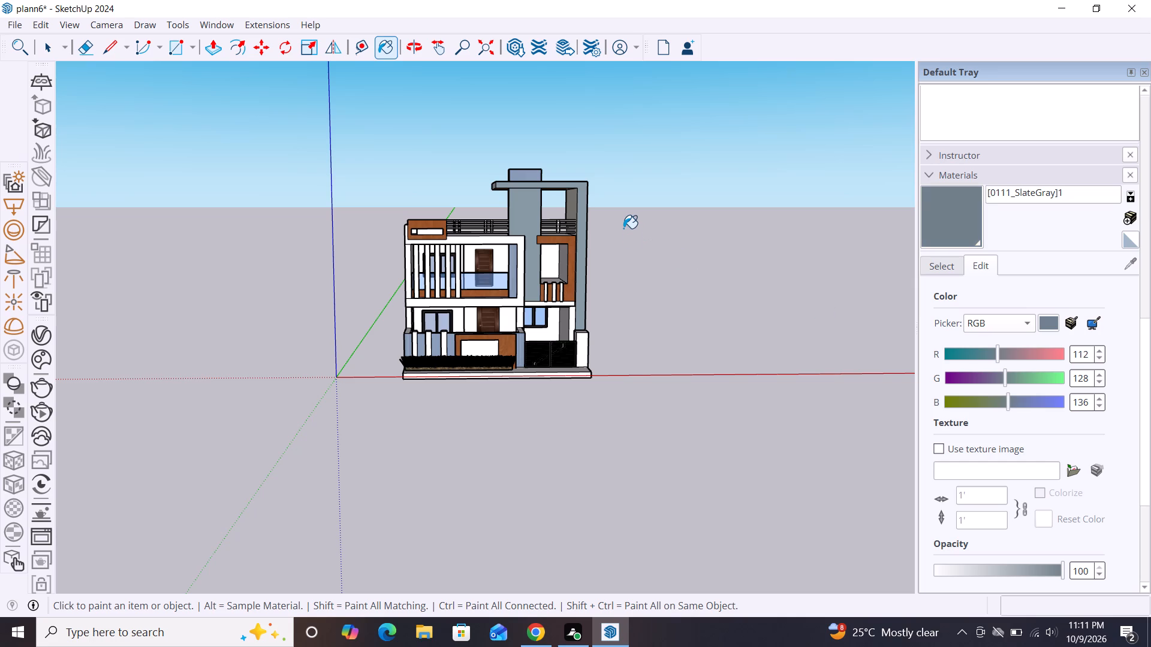
Paint the front boundary wall panels around the white fins with the adjusted slate-gray material.
scroll(619, 310, up, 4)
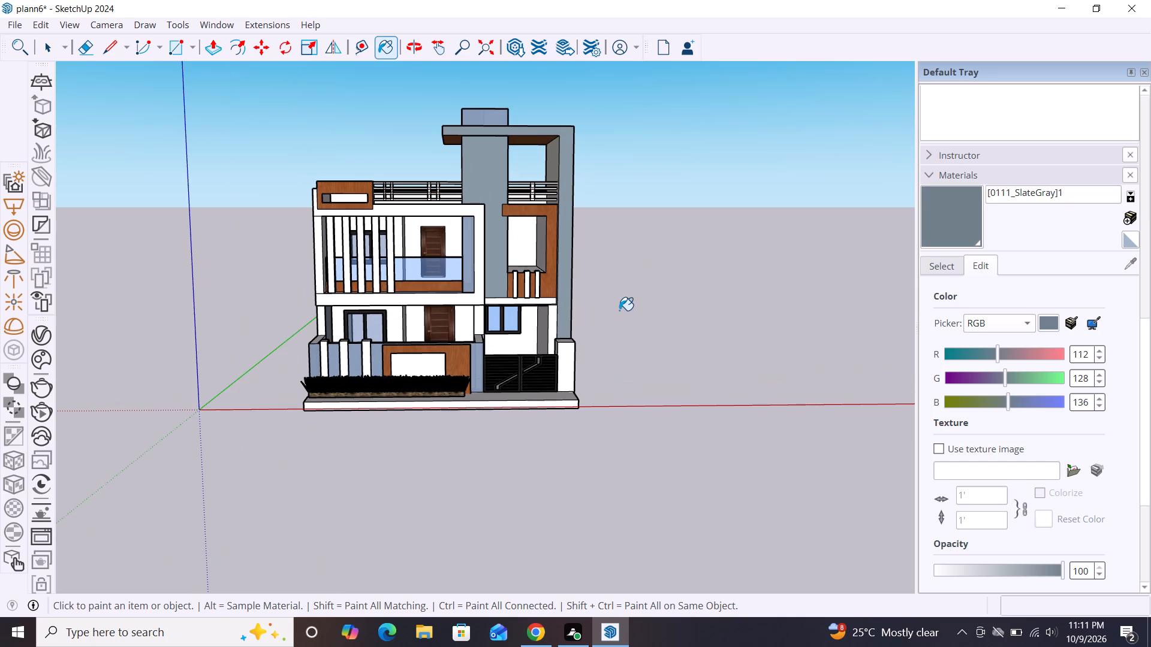
click(373, 359)
click(357, 365)
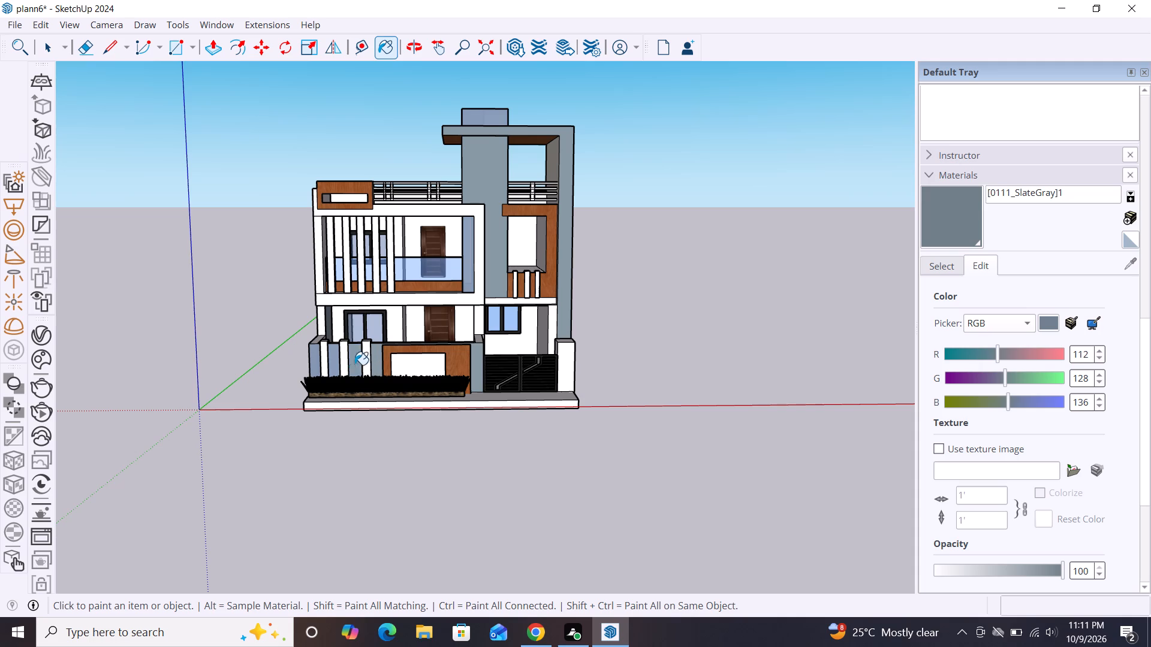
click(336, 368)
click(318, 369)
Paint the side column of the rooftop frame and the tower's top block with the same slate-gray material.
scroll(619, 359, down, 1)
click(568, 173)
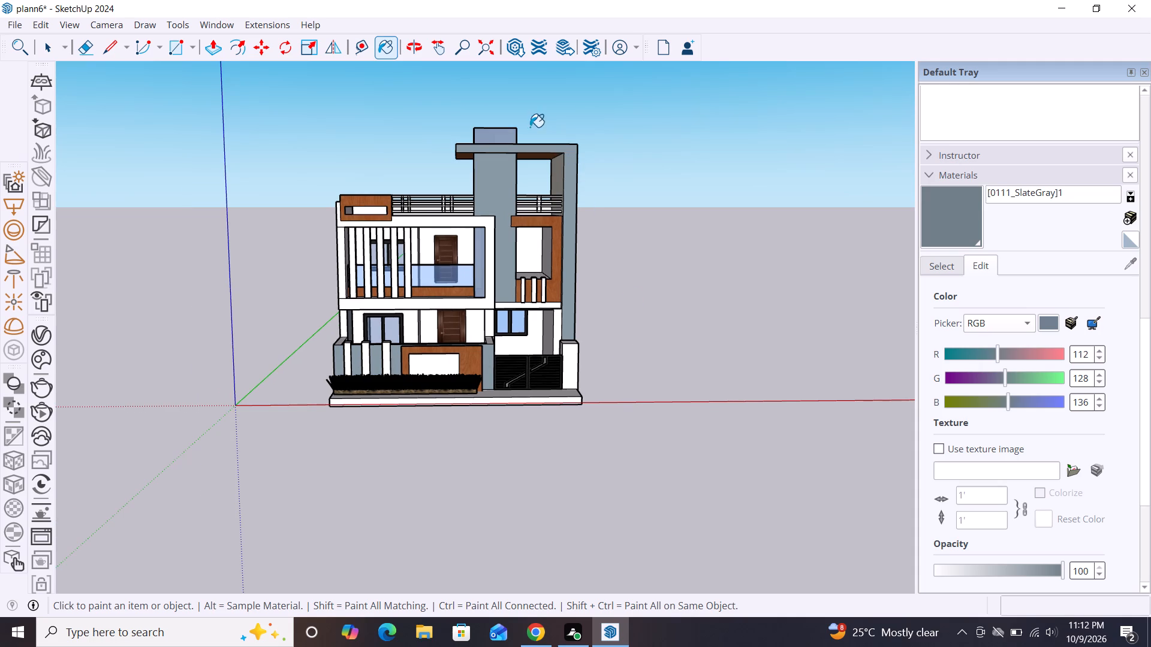
click(499, 133)
scroll(716, 222, down, 2)
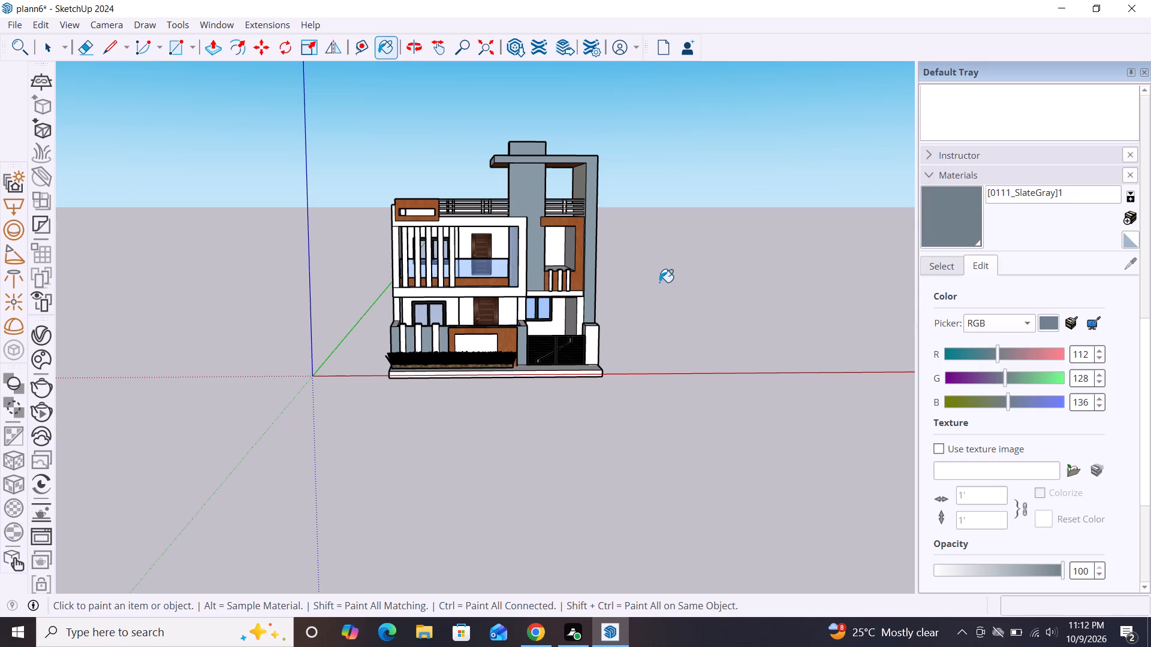
Paint the top ledge segments of the low wooden parapet between the fins of the upper opening with Wood Cherry Original.
key(space)
alt+middle_drag(599, 340, 649, 447)
scroll(583, 314, up, 4)
alt+middle_drag(574, 310, 575, 319)
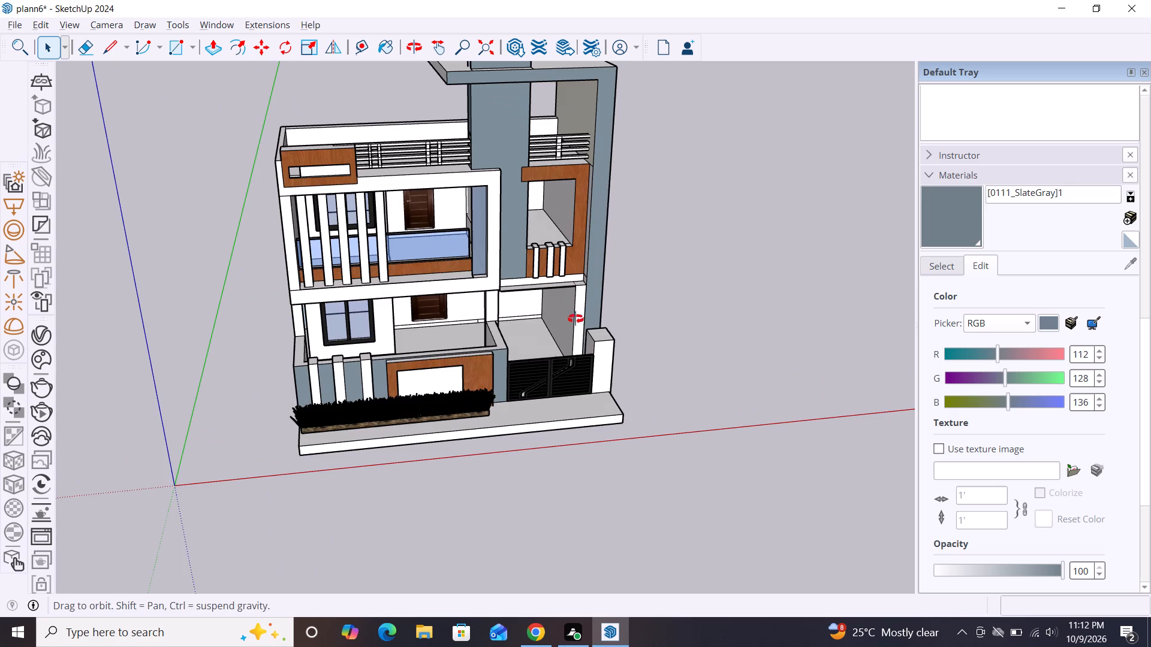
alt+middle_drag(575, 319, 464, 383)
scroll(574, 232, up, 6)
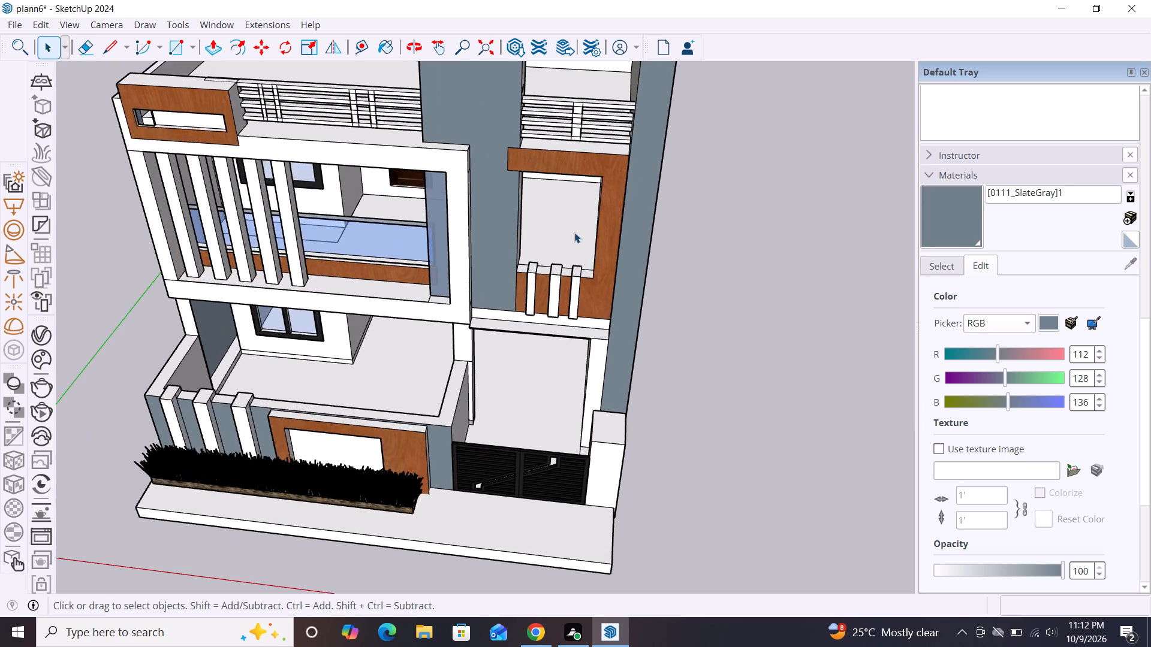
scroll(574, 232, up, 2)
click(941, 271)
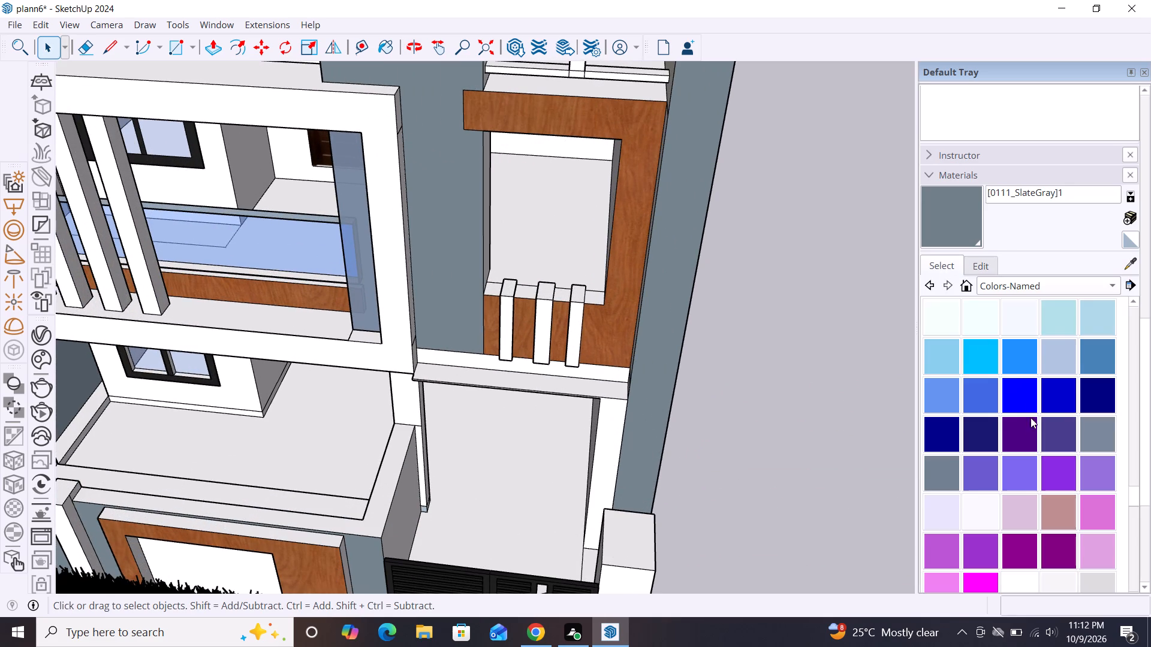
scroll(1023, 437, down, 3)
click(1111, 286)
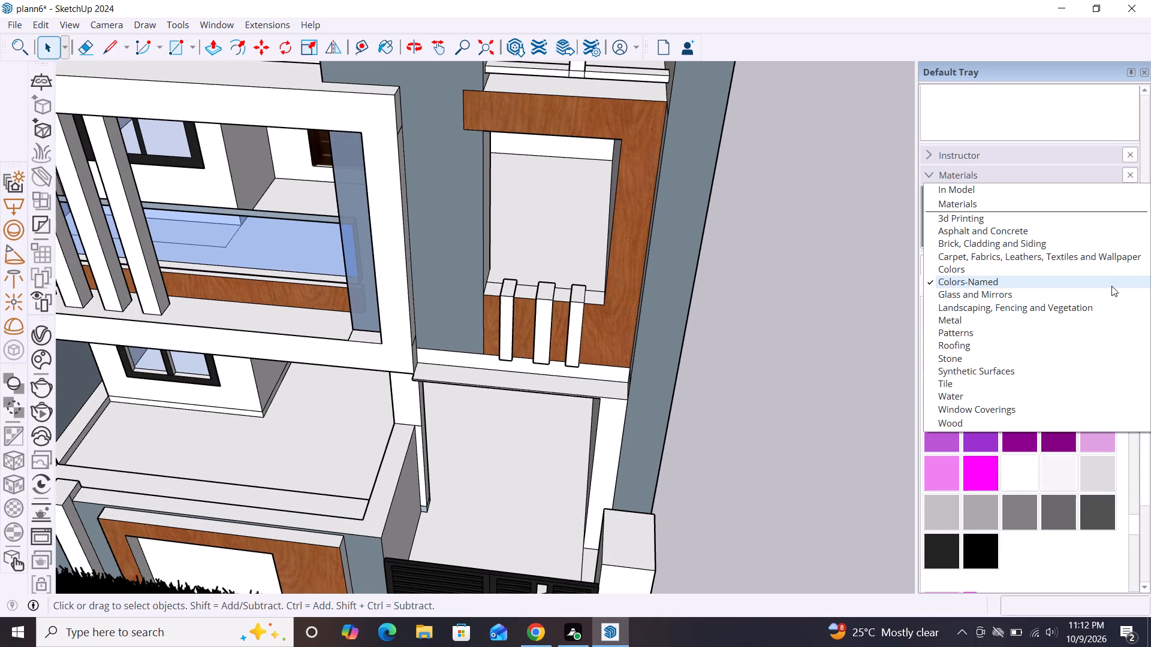
click(977, 422)
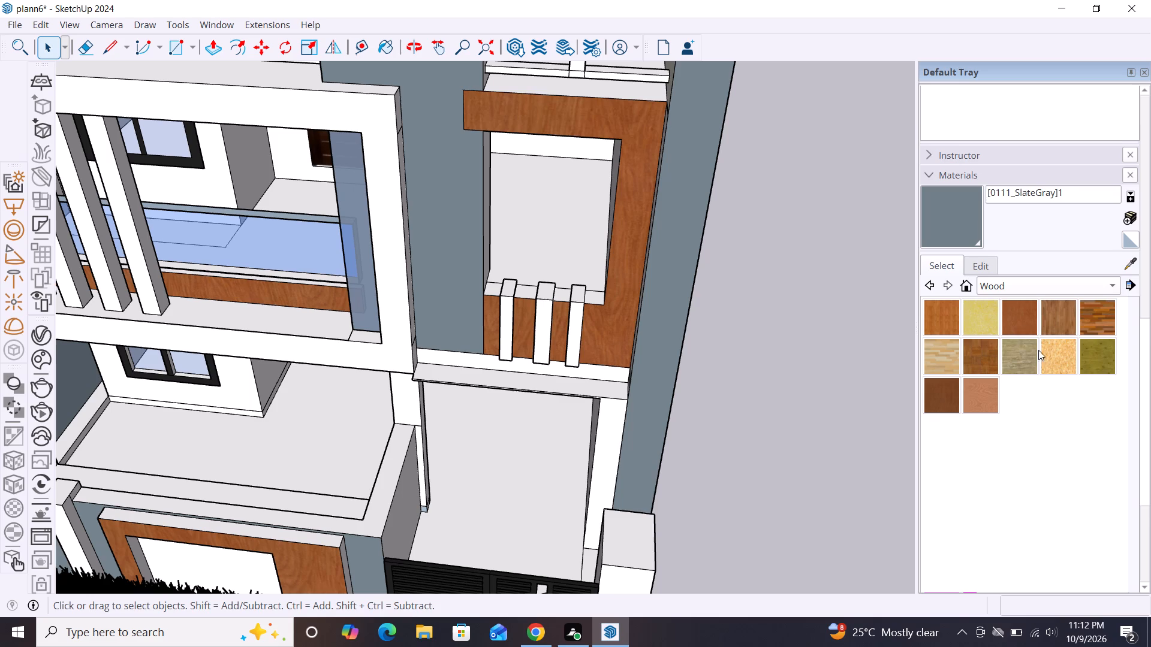
click(1019, 322)
click(565, 294)
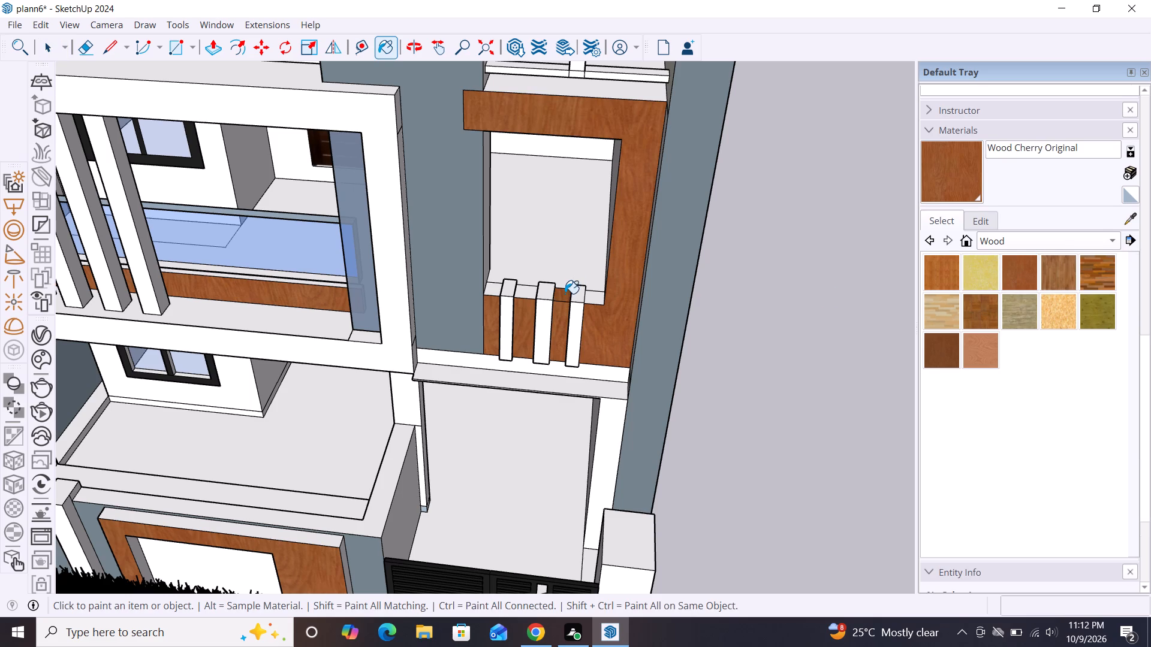
click(595, 298)
click(522, 289)
click(496, 287)
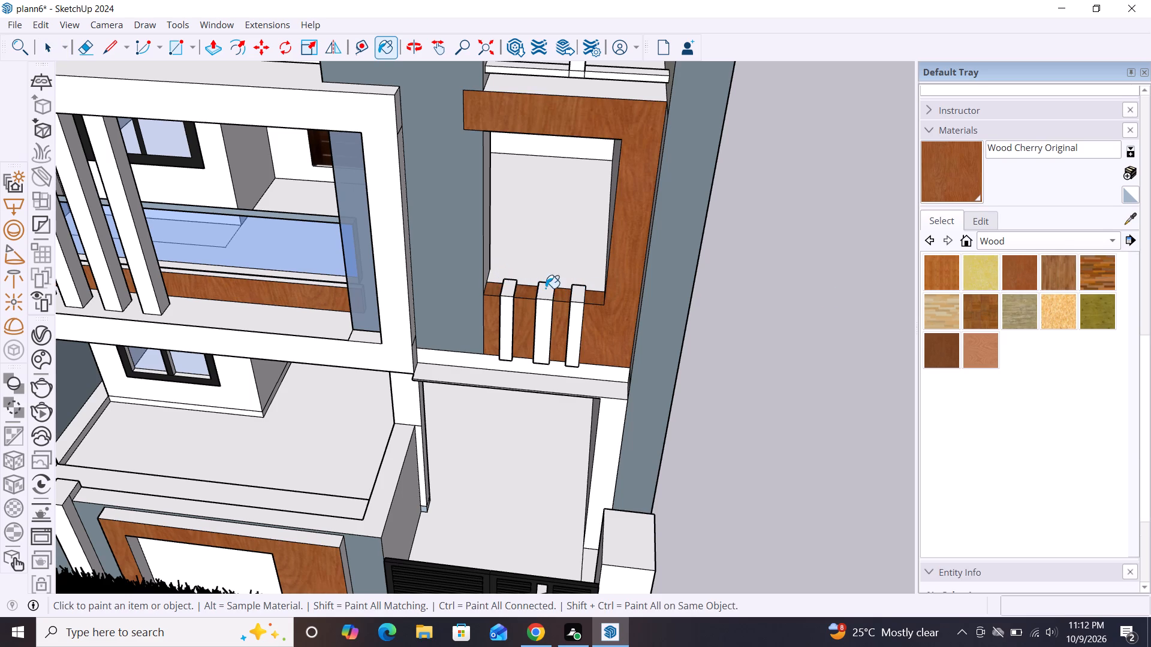
drag(571, 289, 575, 303)
key(space)
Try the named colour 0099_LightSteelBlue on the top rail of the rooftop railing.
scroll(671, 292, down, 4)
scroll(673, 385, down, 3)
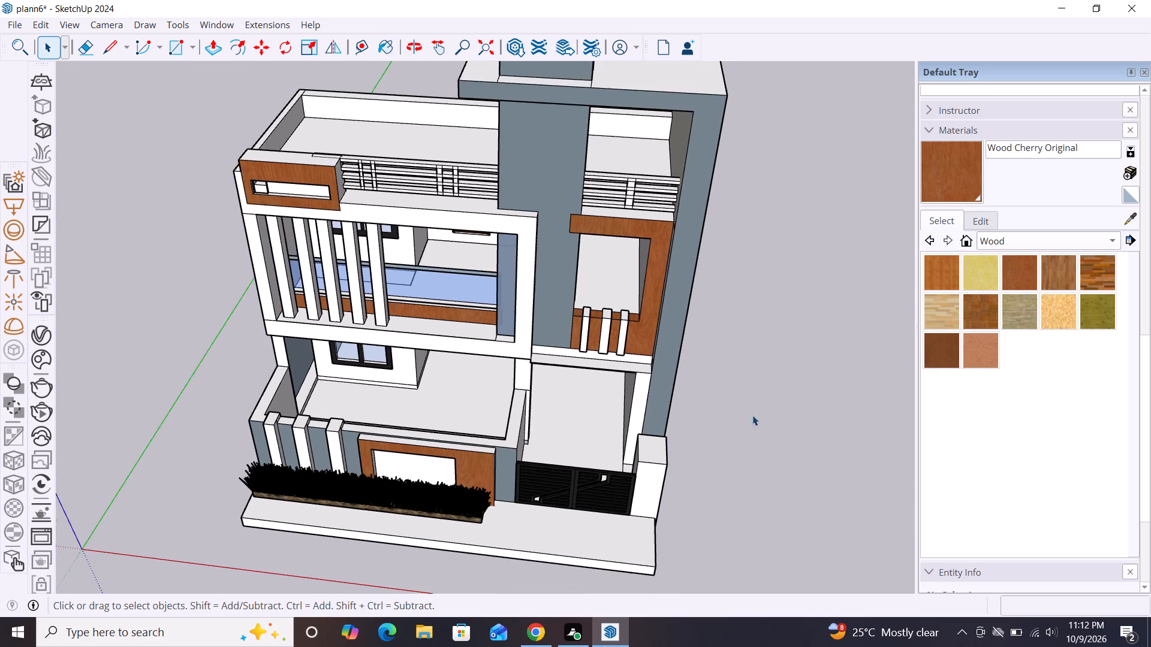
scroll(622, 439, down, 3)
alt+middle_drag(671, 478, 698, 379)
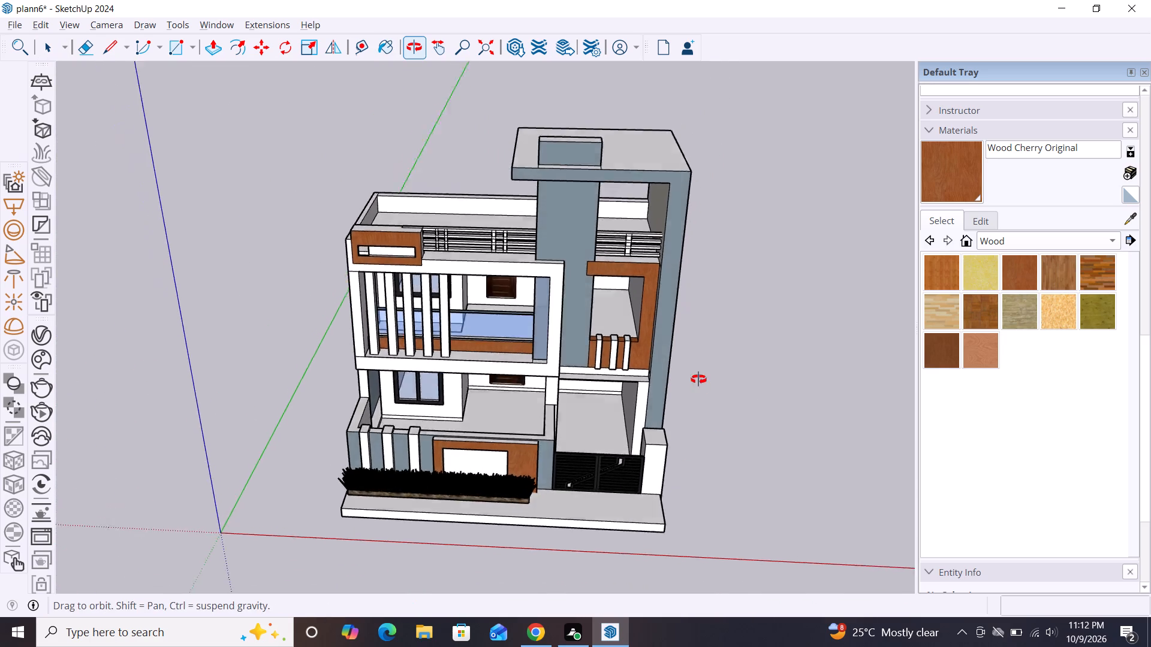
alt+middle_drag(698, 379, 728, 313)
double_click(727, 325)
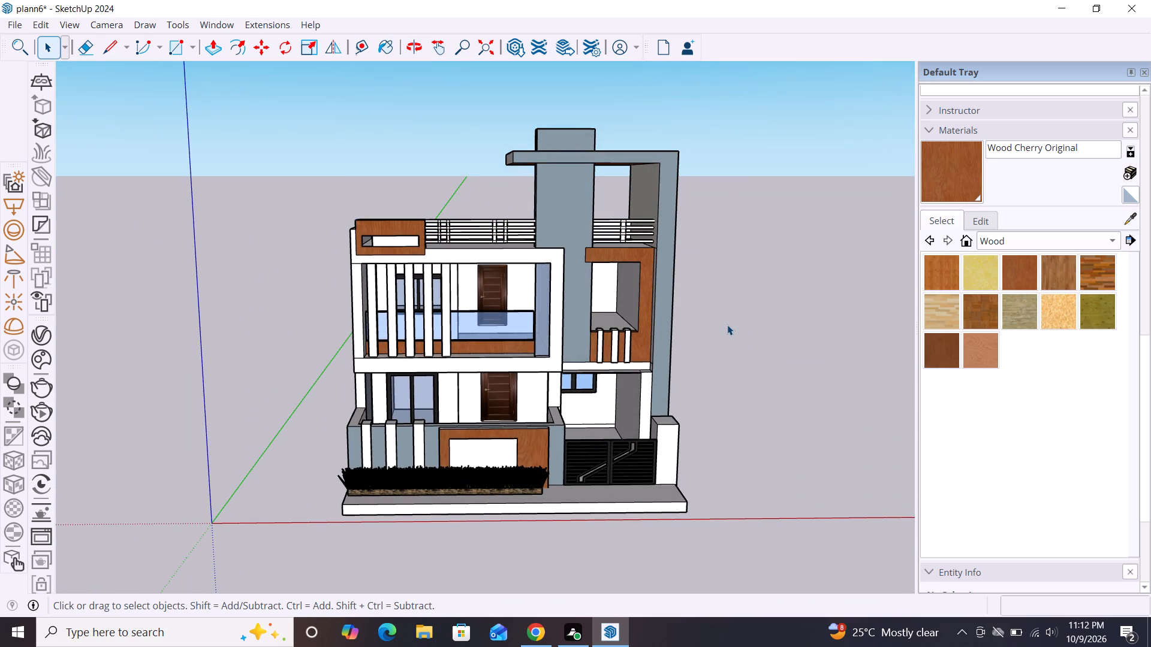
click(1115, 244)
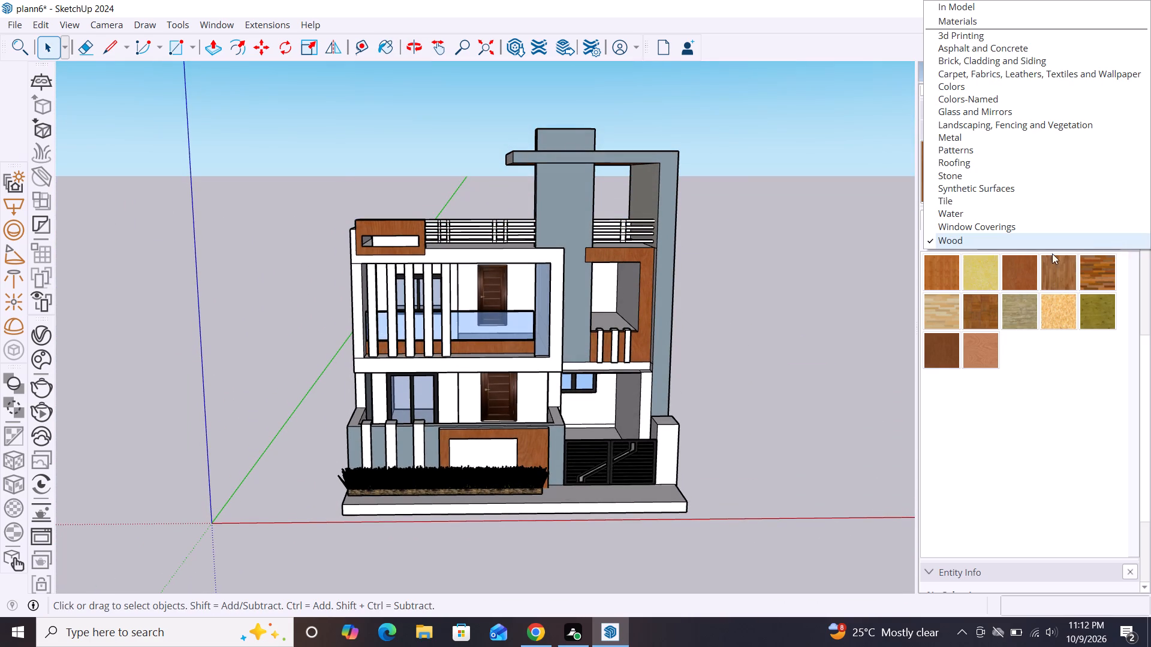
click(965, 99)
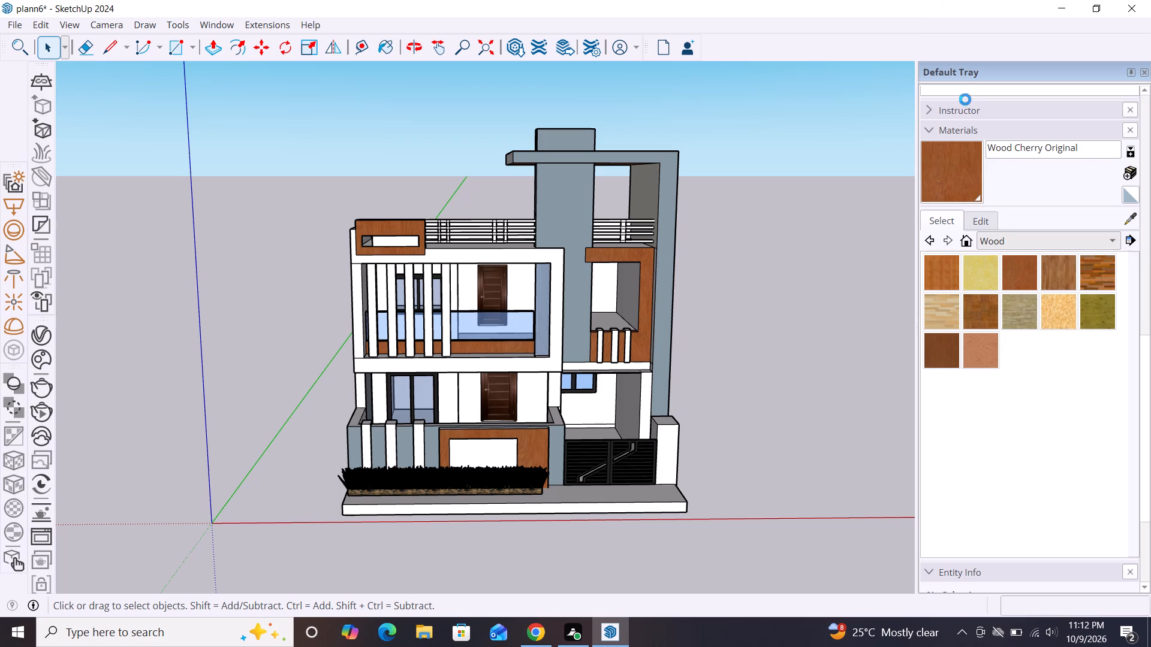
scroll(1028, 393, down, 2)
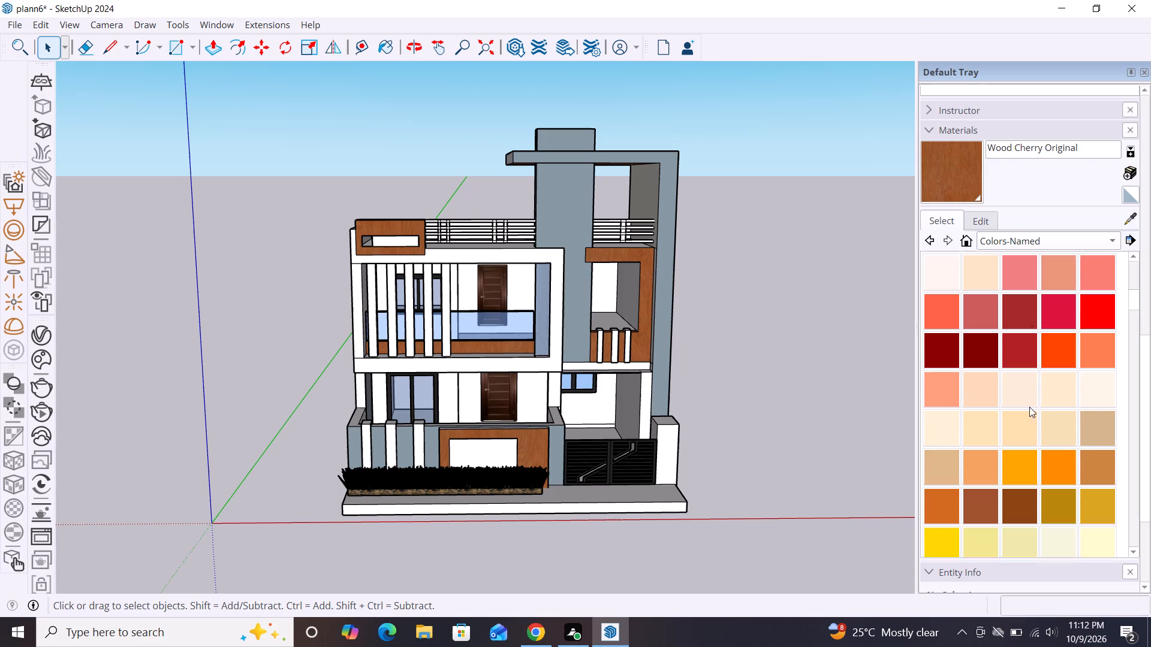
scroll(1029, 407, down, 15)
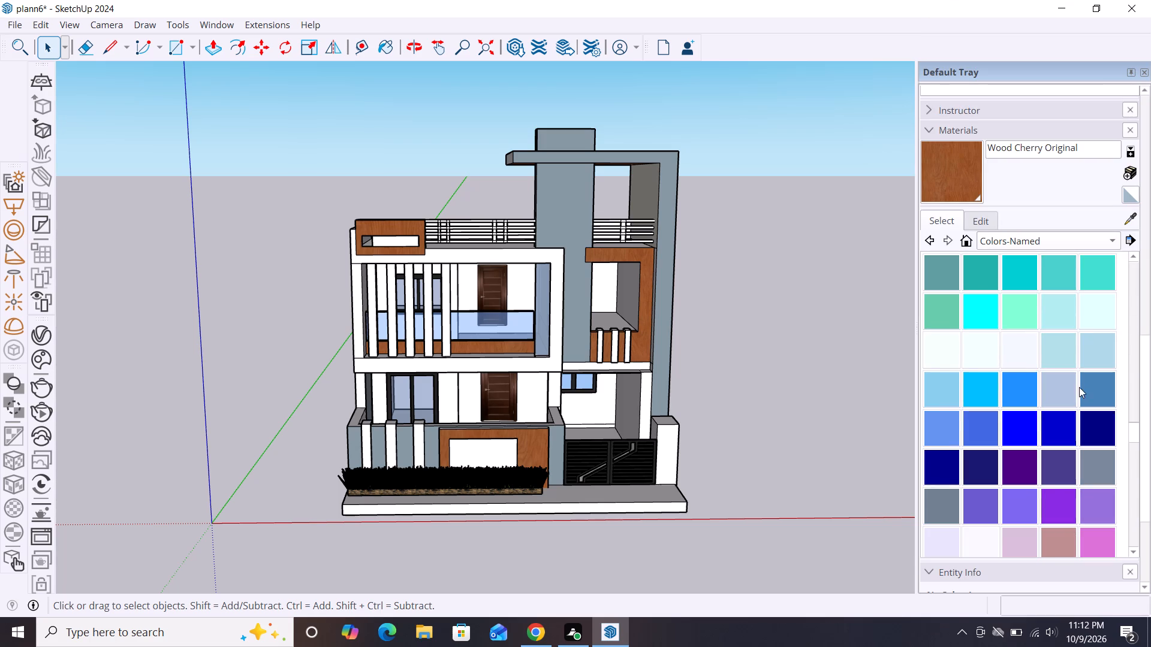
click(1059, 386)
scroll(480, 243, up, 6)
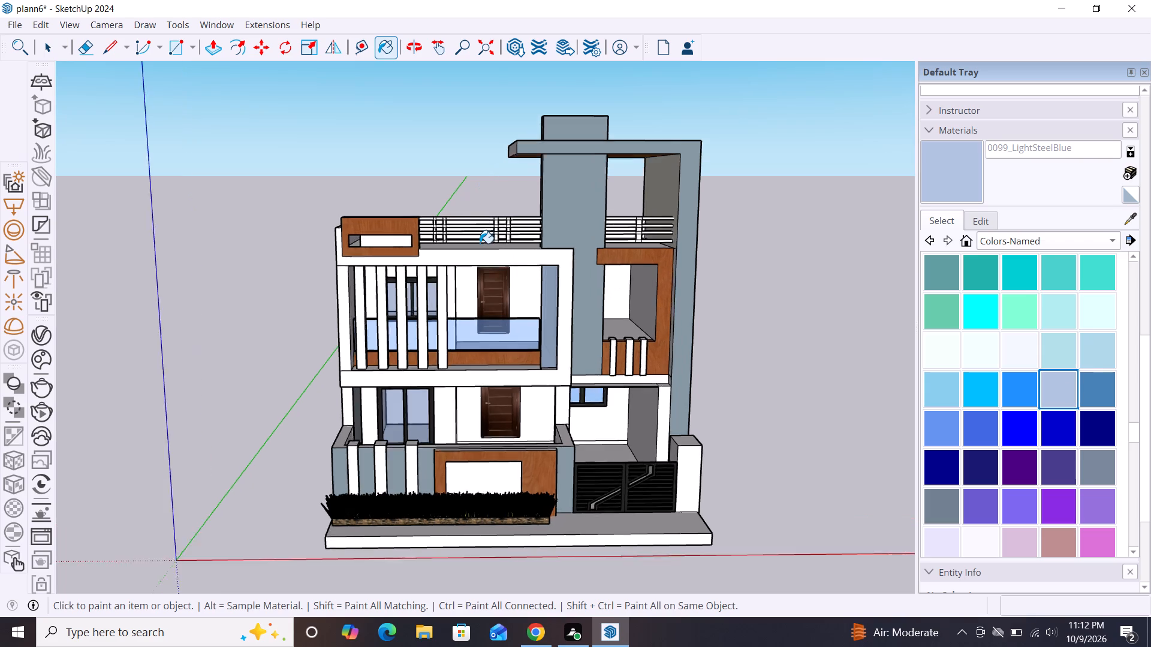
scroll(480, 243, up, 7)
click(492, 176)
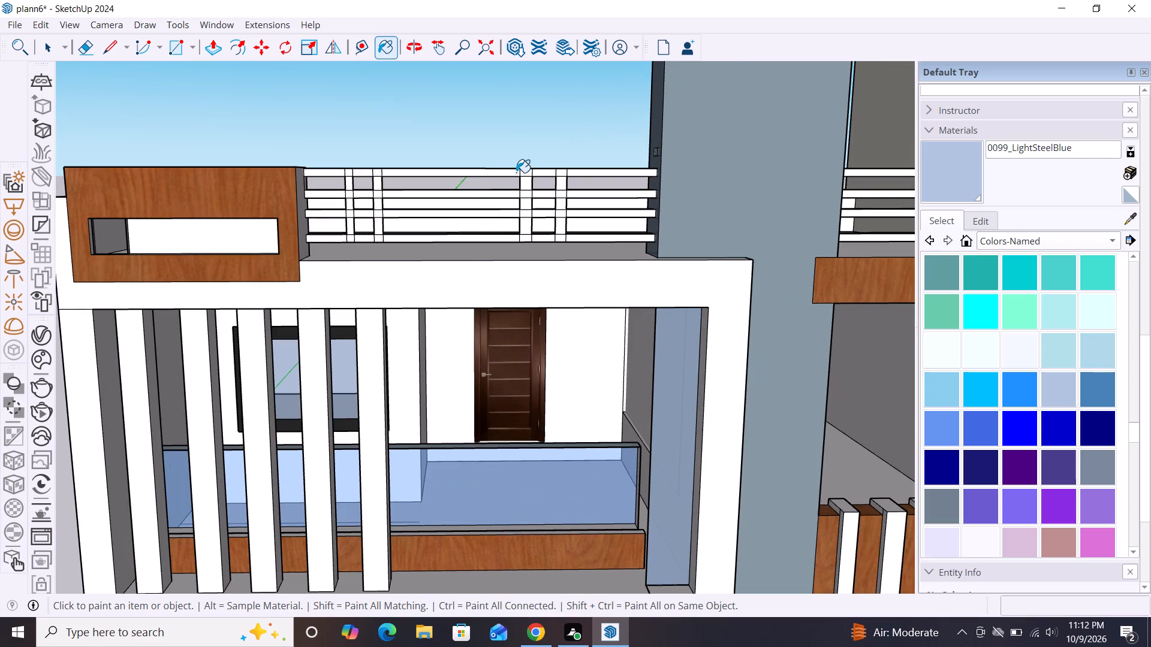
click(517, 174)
Paint the rooftop railing's top rail from its middle span to the tower, plus the post segment below it, with 0111_SlateGray.
scroll(1005, 507, down, 1)
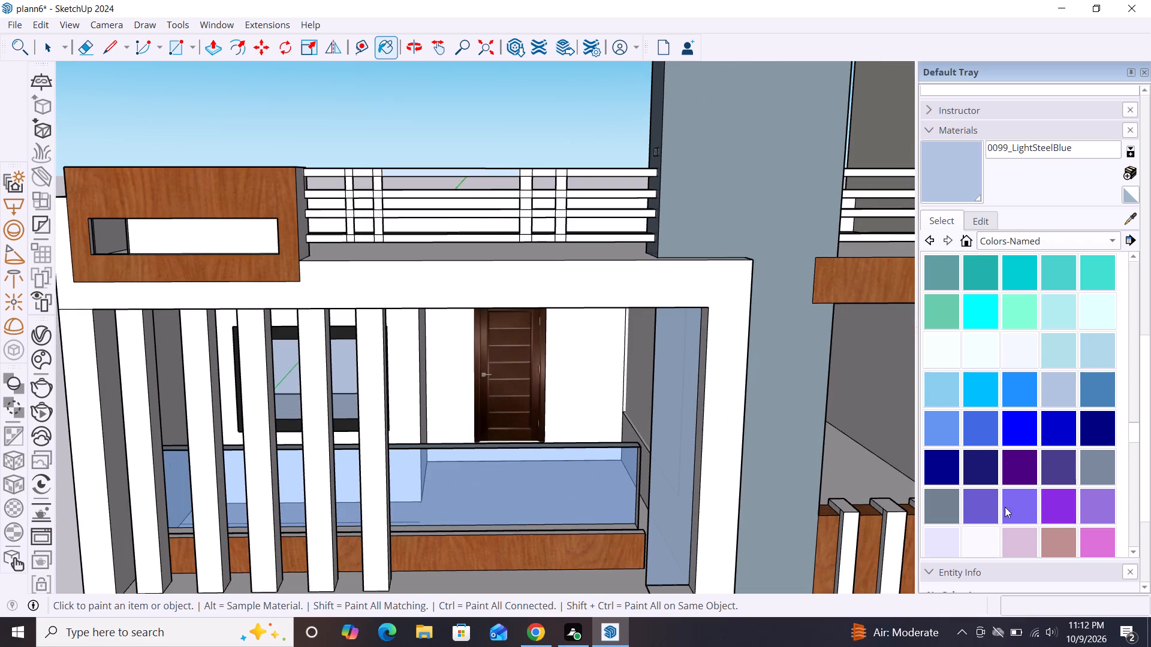
double_click(941, 465)
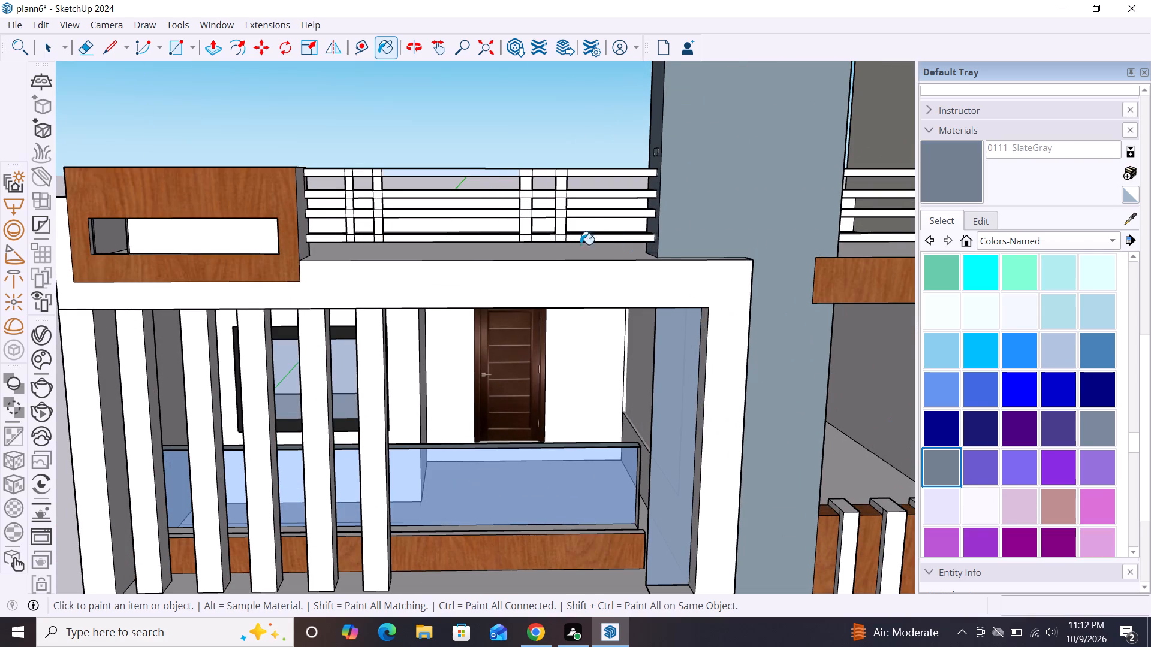
double_click(451, 171)
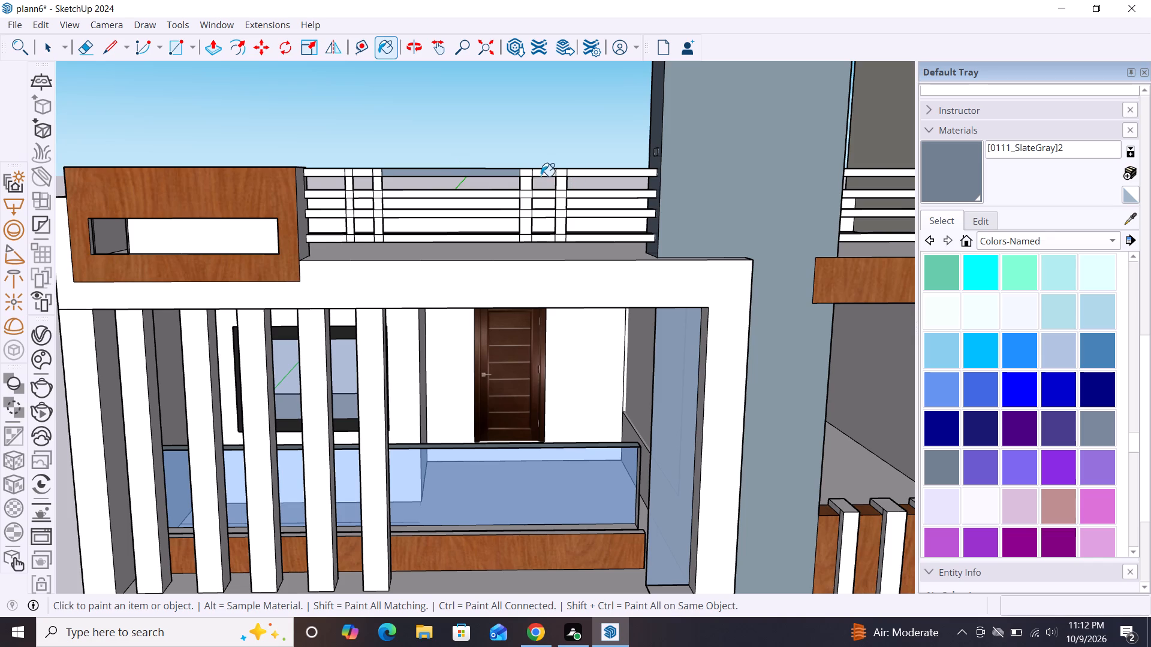
double_click(529, 176)
scroll(529, 177, up, 3)
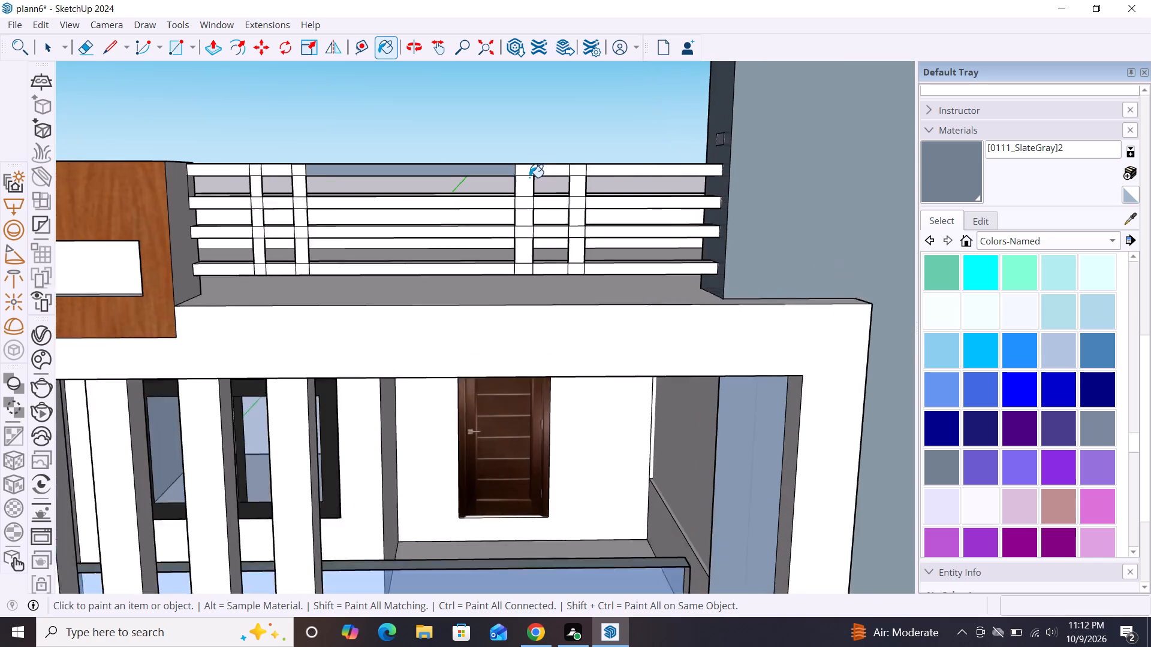
scroll(529, 177, up, 7)
click(520, 170)
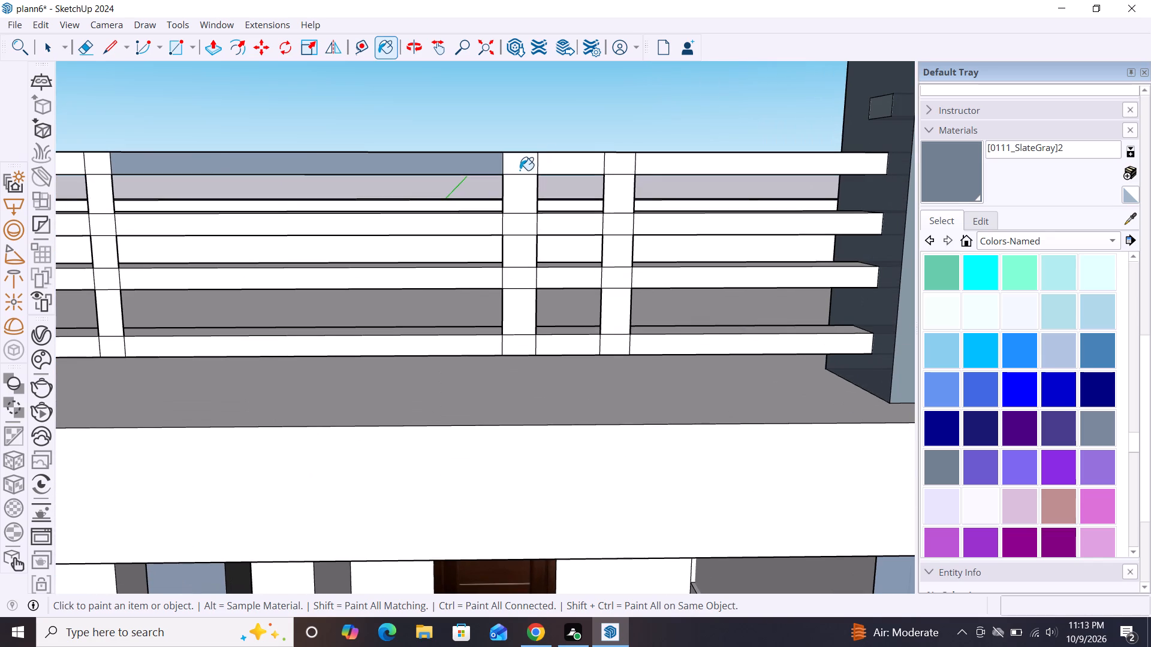
click(566, 169)
click(625, 170)
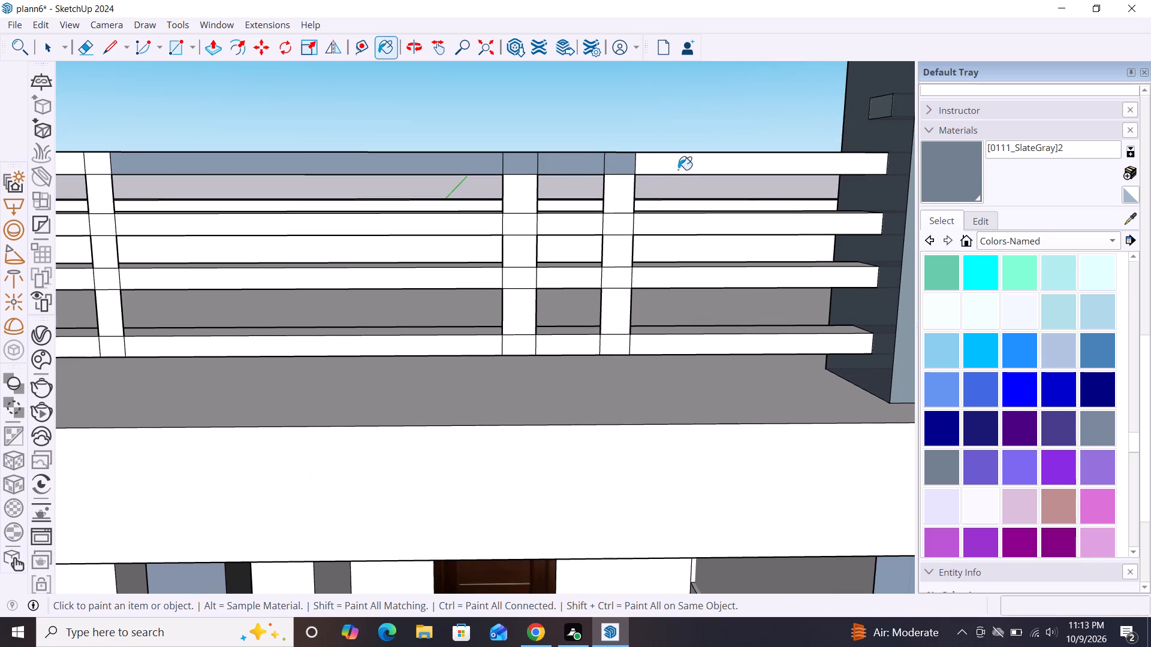
click(678, 170)
click(514, 195)
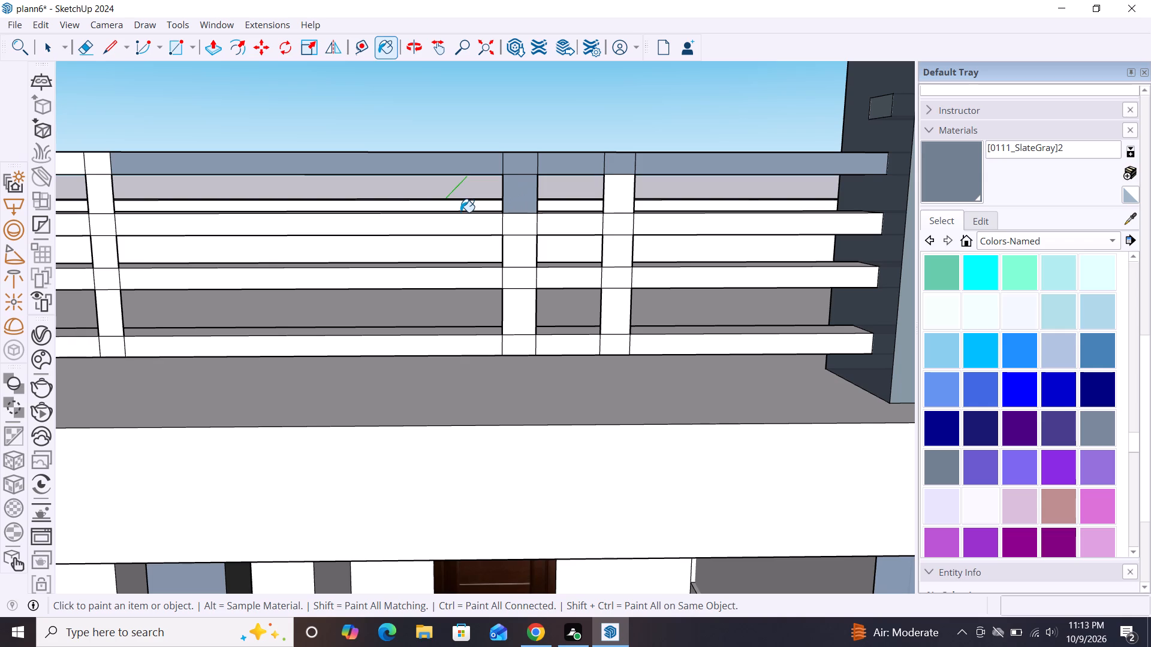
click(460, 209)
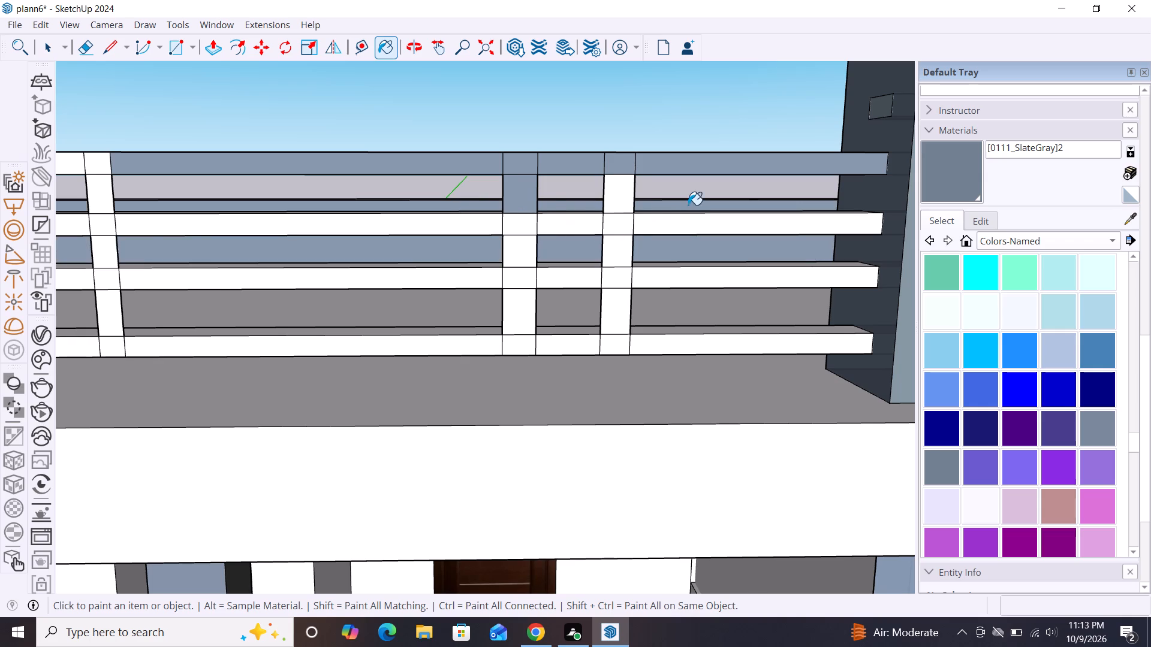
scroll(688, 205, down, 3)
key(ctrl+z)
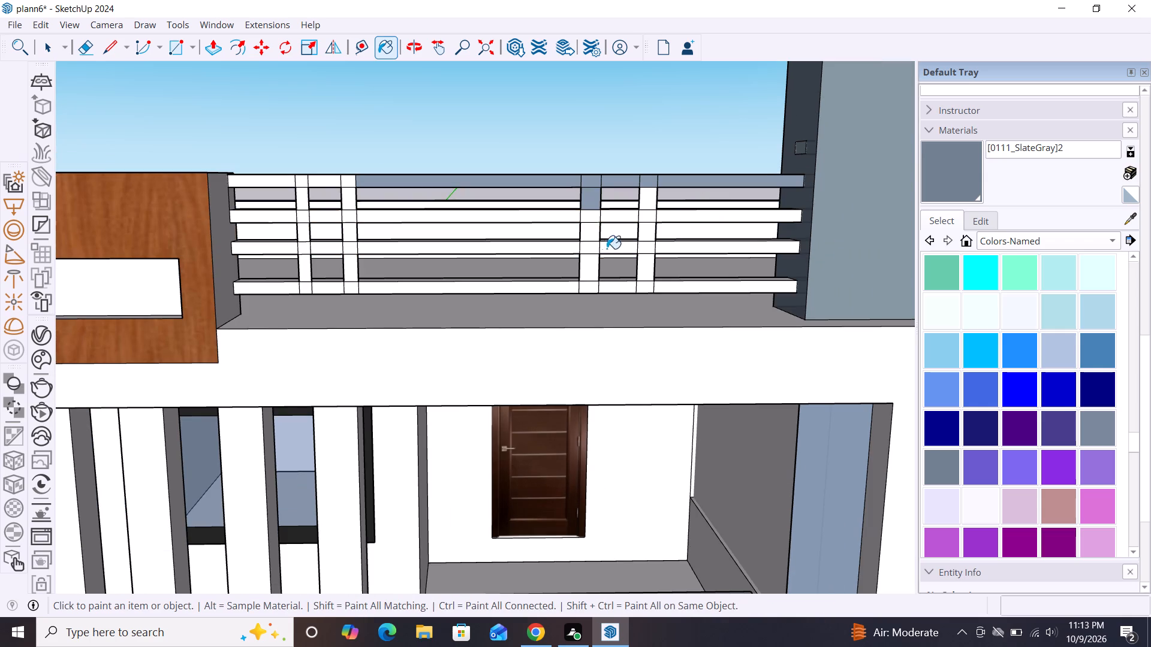
Paint the second rail of the rooftop railing from its middle span to the tower with the same slate gray.
click(590, 218)
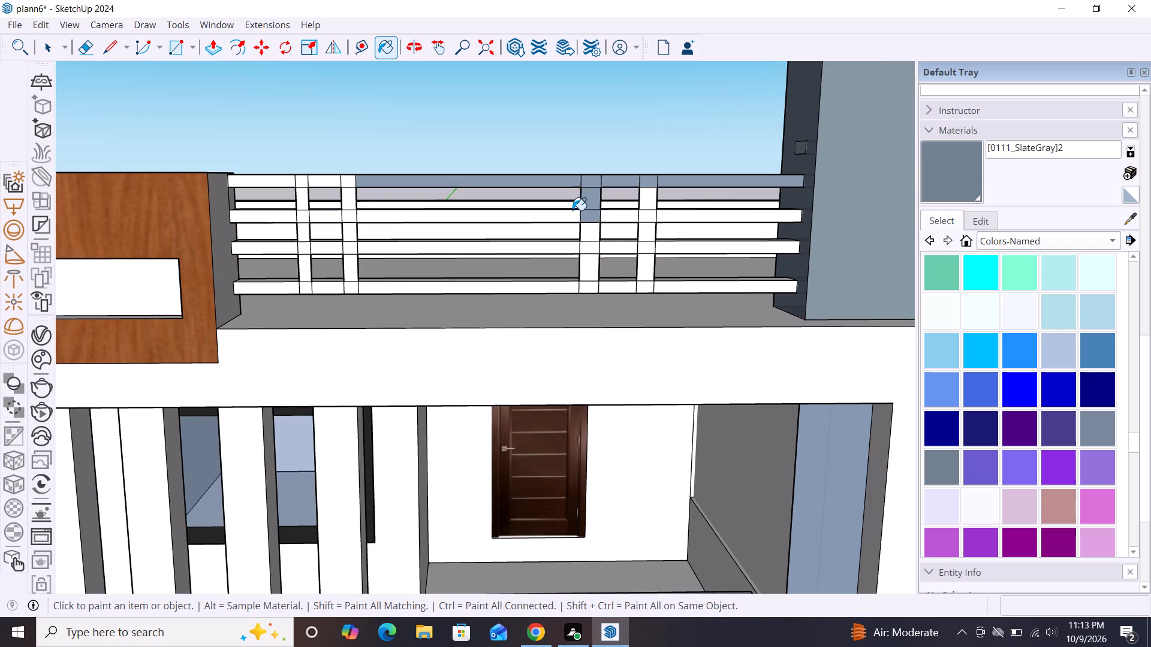
click(571, 216)
click(623, 216)
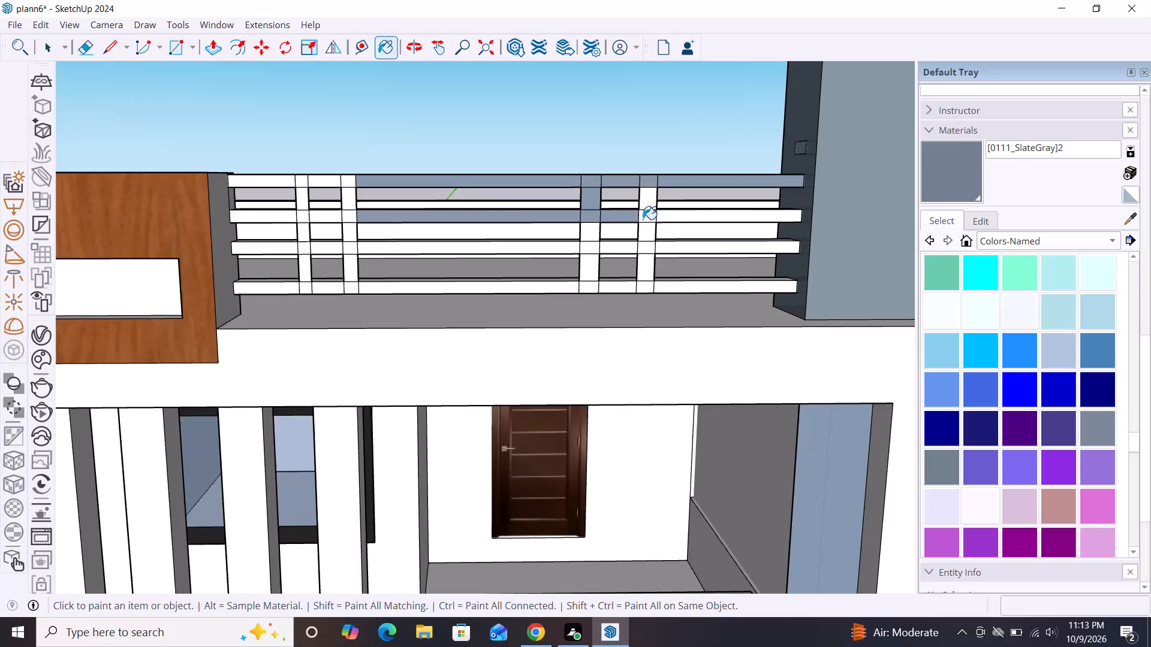
click(643, 219)
click(700, 222)
Paint the remaining top rail segments near the wooden parapet box, including both post crossings, with the same slate gray.
scroll(376, 235, down, 2)
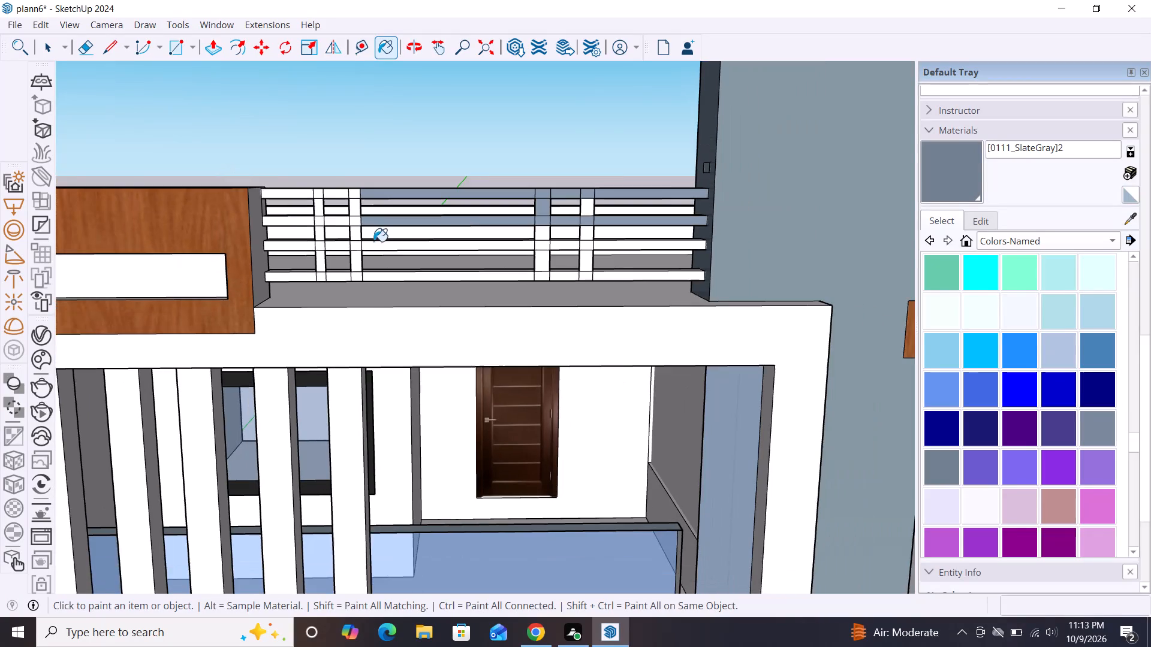
scroll(283, 230, up, 11)
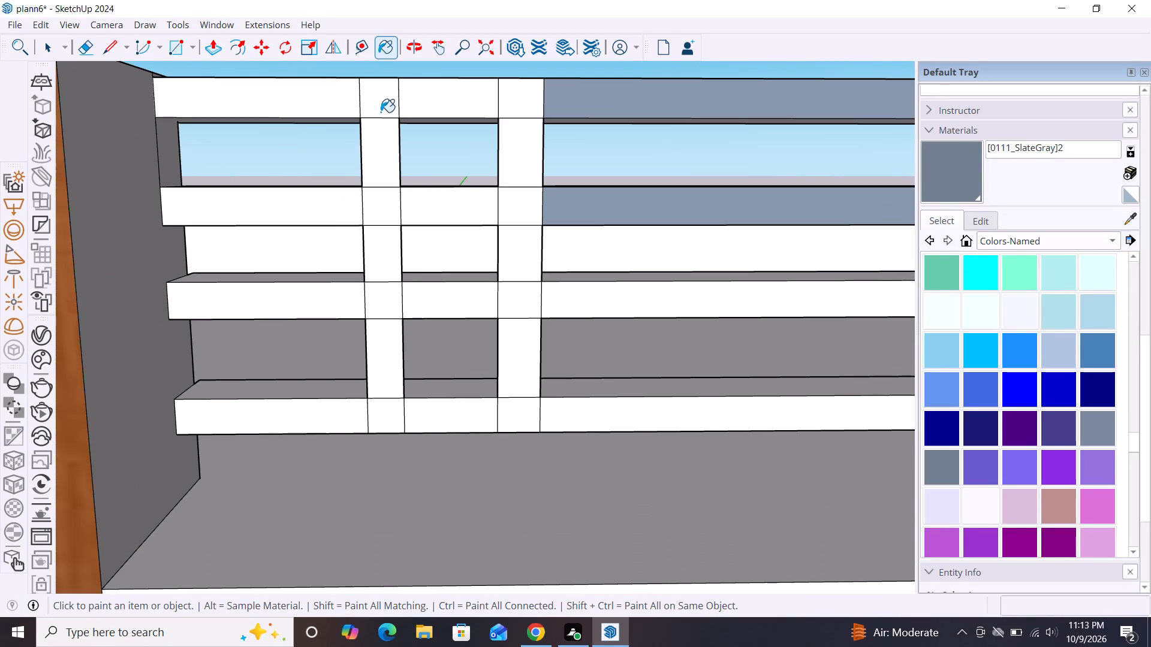
click(381, 112)
click(444, 107)
click(516, 107)
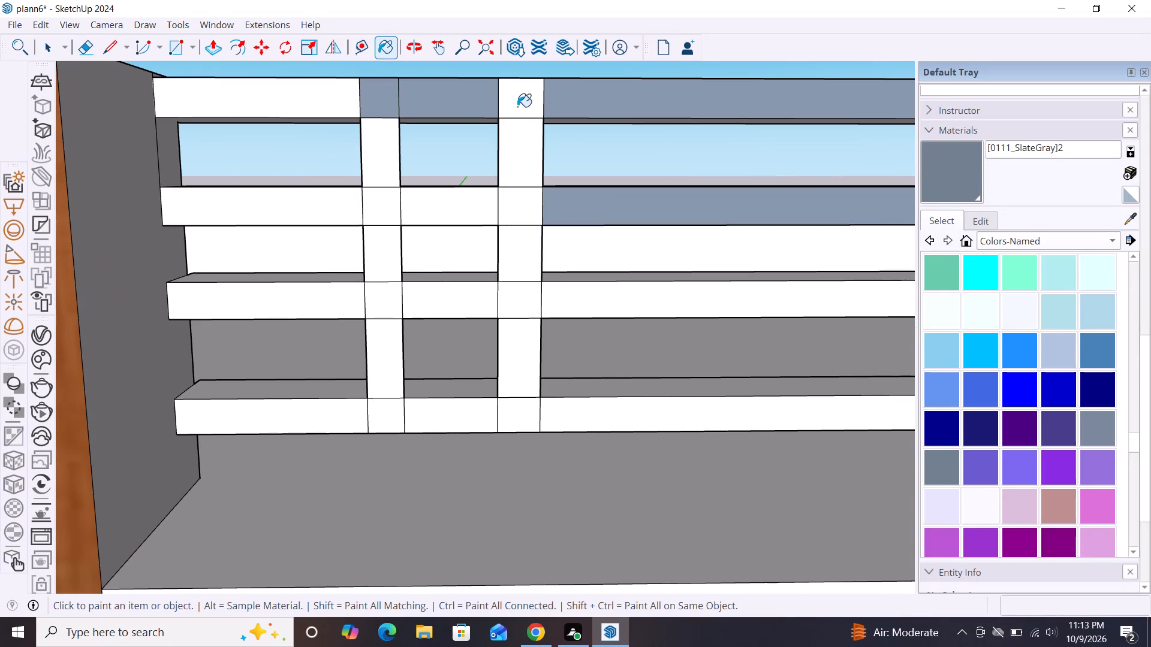
click(288, 101)
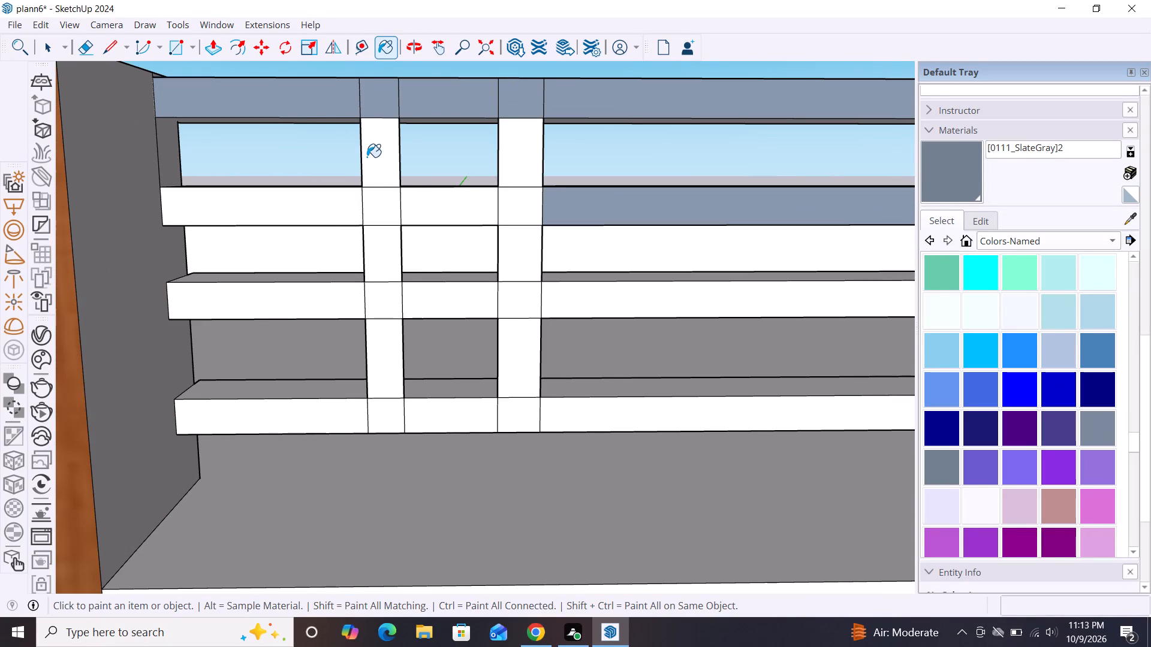
Paint the uppermost segments of the two posts near the wooden box and the adjoining second rail segments slate gray.
click(373, 160)
scroll(492, 200, down, 1)
click(511, 179)
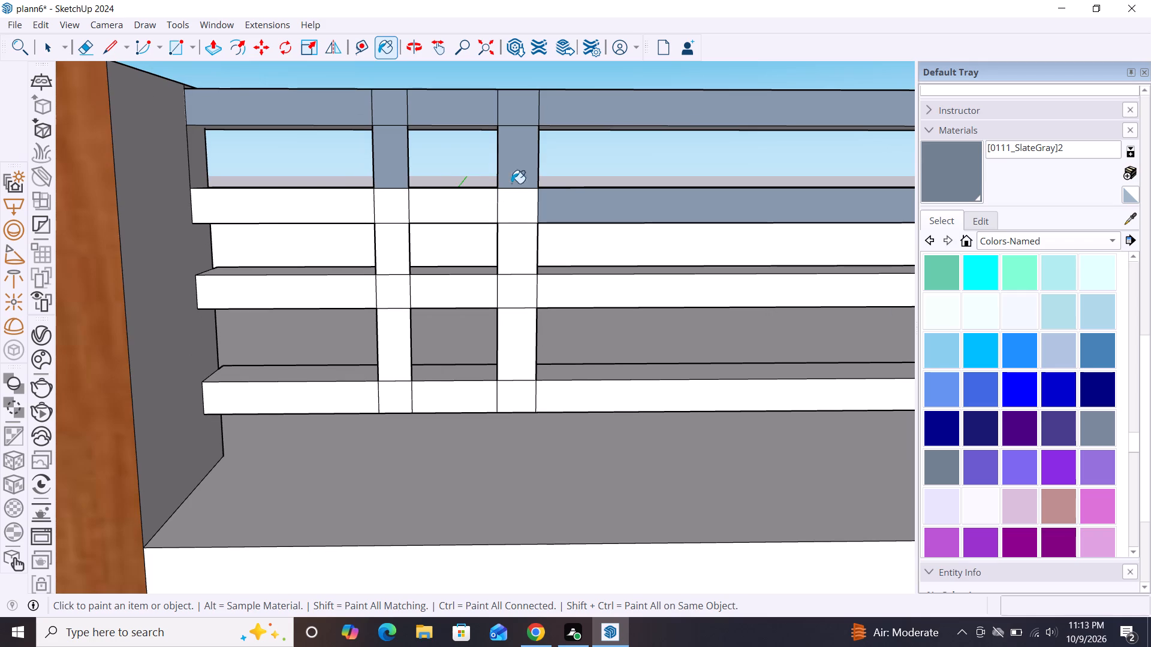
click(517, 207)
click(457, 213)
click(382, 202)
click(305, 208)
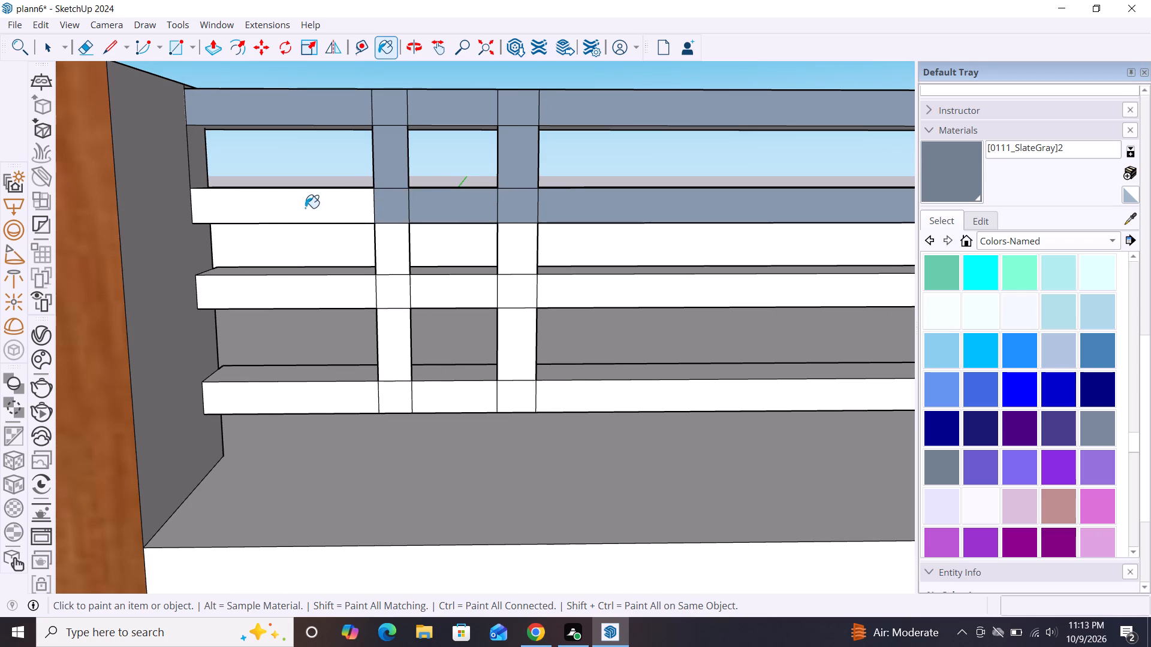
Paint the third rail segments near the wooden box and the post segments directly above them slate gray.
scroll(440, 179, down, 6)
scroll(407, 218, up, 8)
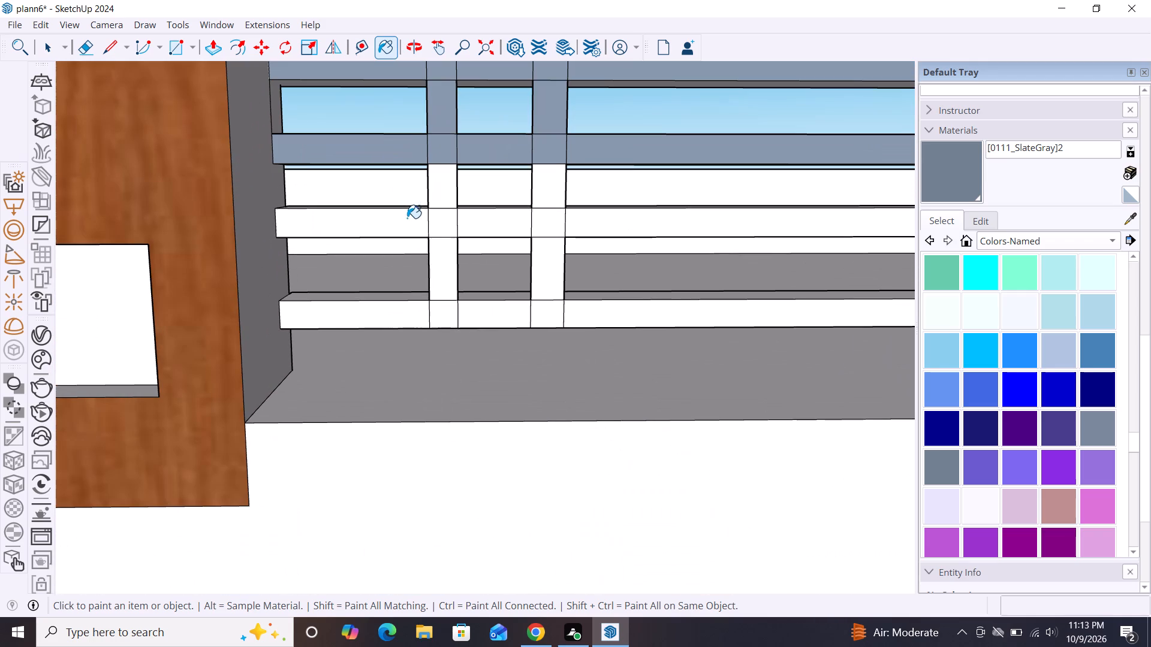
click(405, 220)
click(451, 226)
click(453, 194)
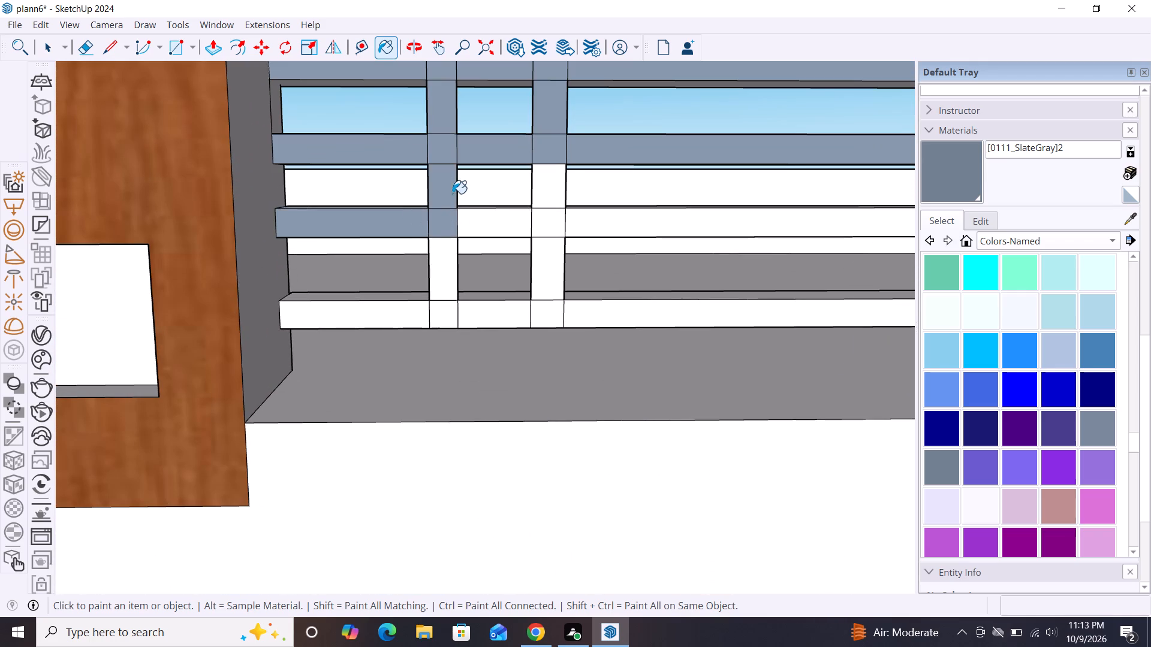
click(498, 231)
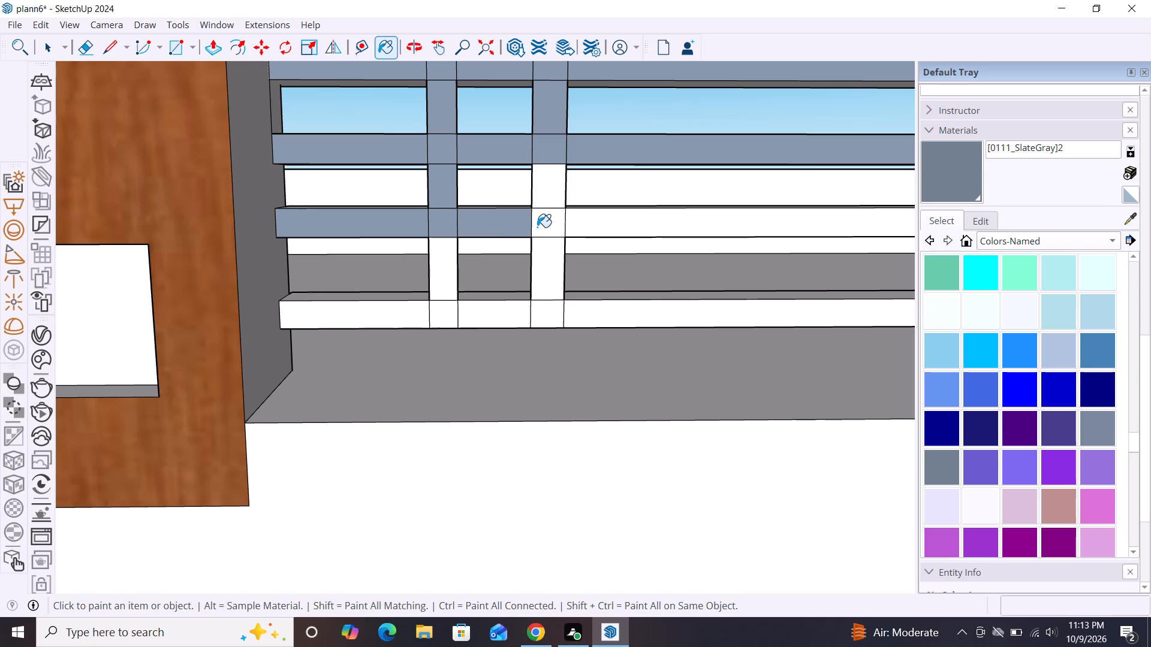
click(540, 228)
click(547, 204)
Paint the bottom rail segments near the wooden box and the lowest segments of the two posts slate gray.
scroll(489, 159, down, 2)
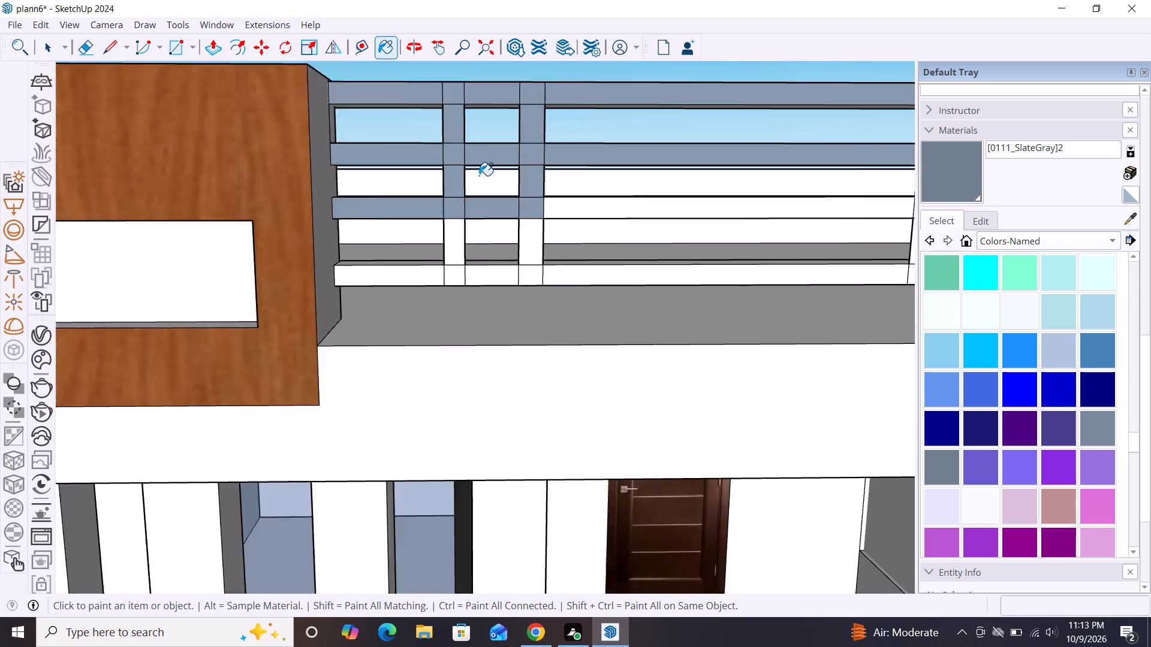
scroll(479, 176, down, 3)
scroll(441, 261, up, 9)
click(382, 195)
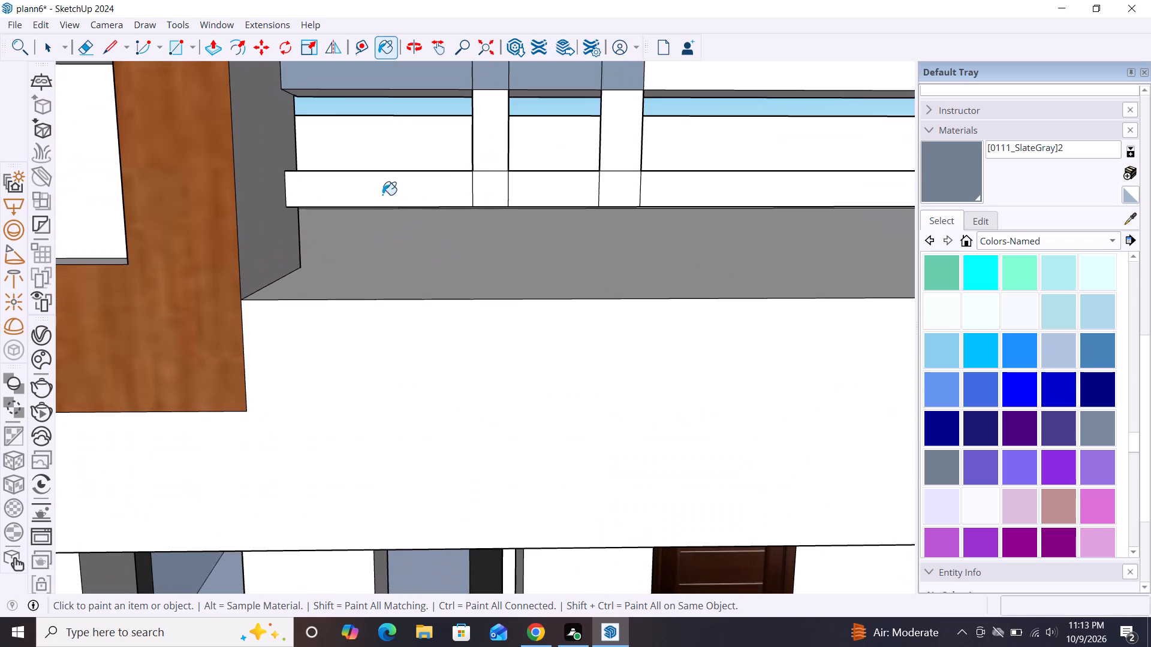
click(493, 199)
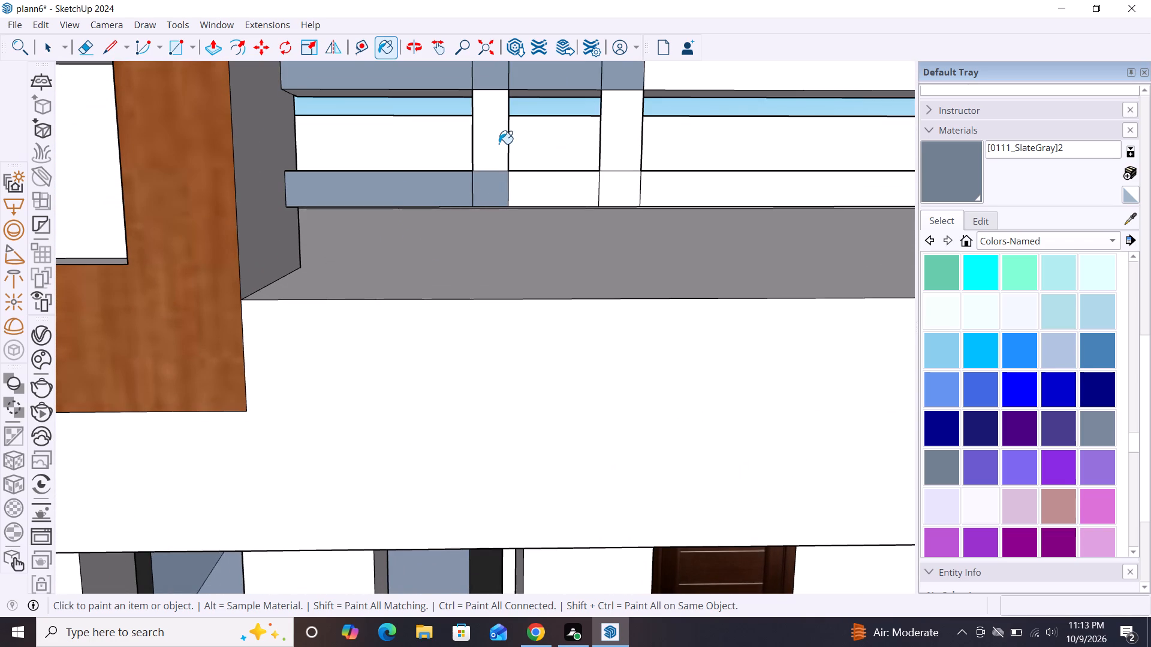
click(499, 144)
click(549, 194)
click(612, 195)
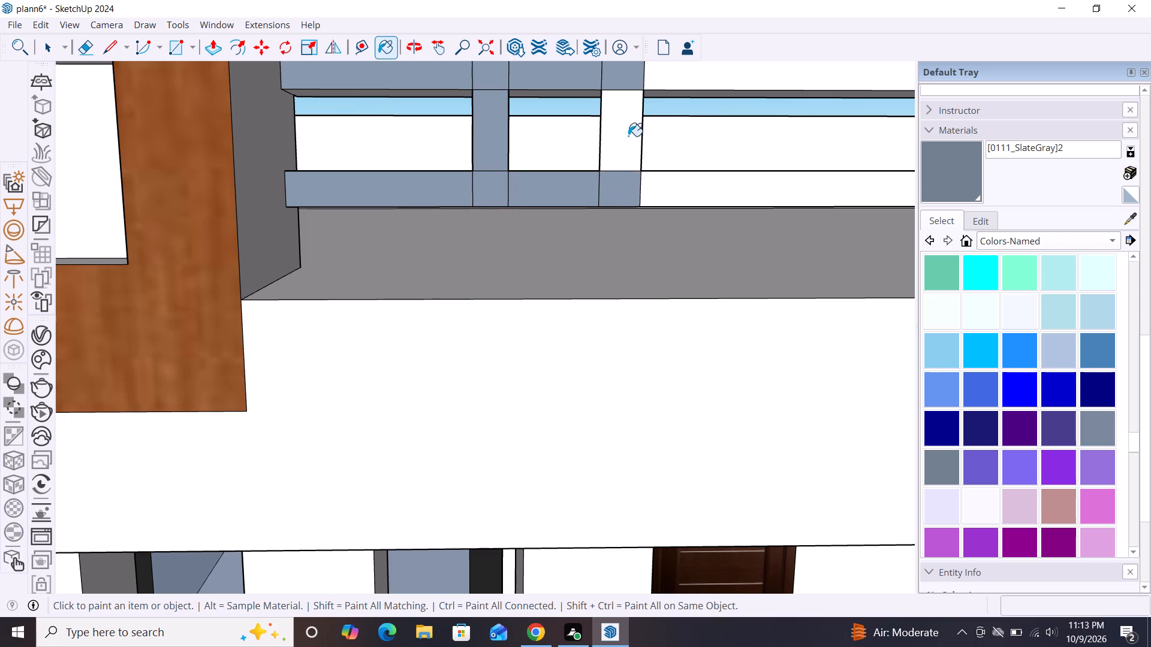
click(628, 136)
Paint the long middle spans of the third and bottom rails slate gray.
scroll(329, 240, down, 3)
scroll(236, 257, down, 8)
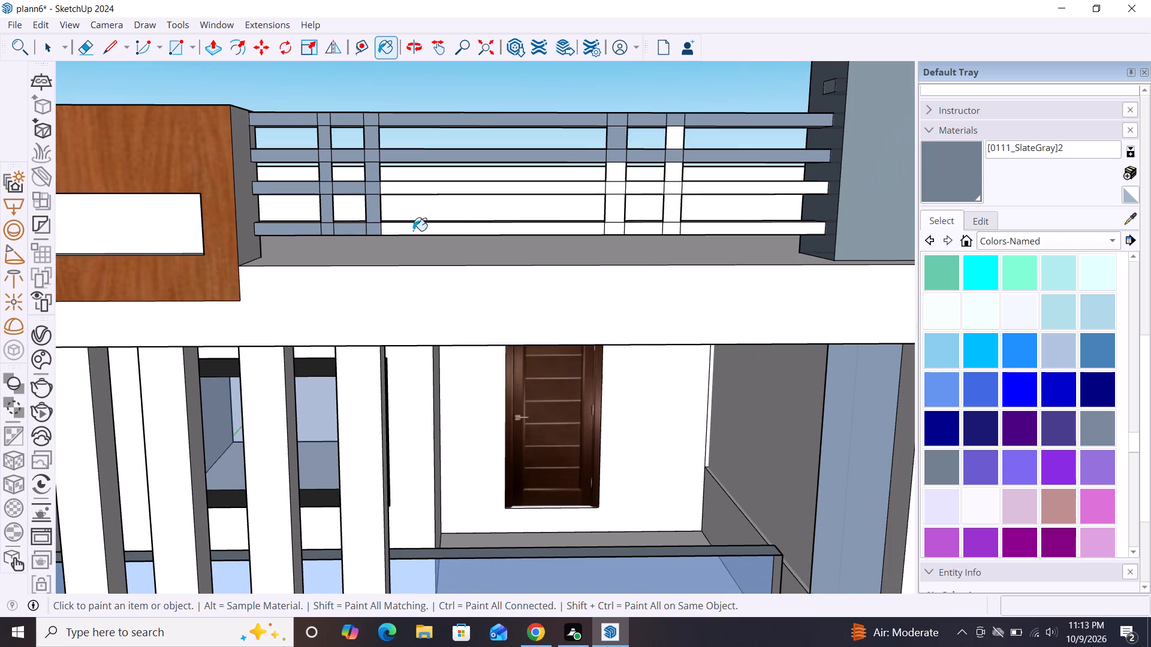
click(477, 189)
click(490, 232)
Paint the remaining segments of the two posts near the tower and the adjoining third and bottom rail segments slate gray.
scroll(435, 232, down, 7)
scroll(529, 258, up, 8)
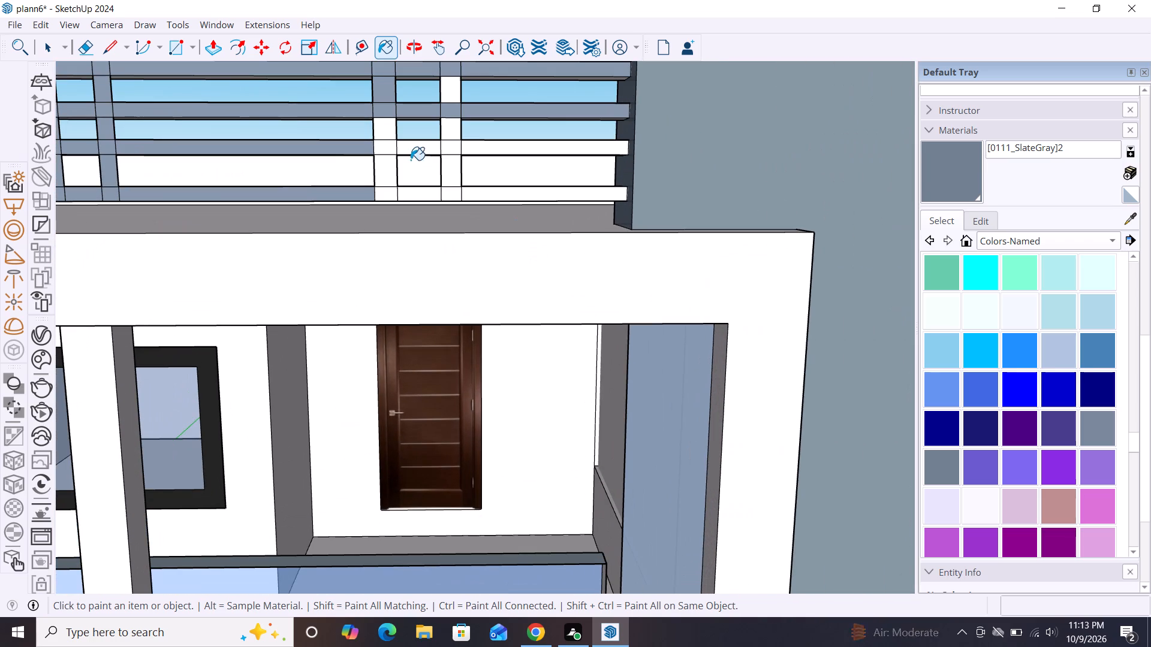
click(383, 148)
click(382, 134)
click(384, 173)
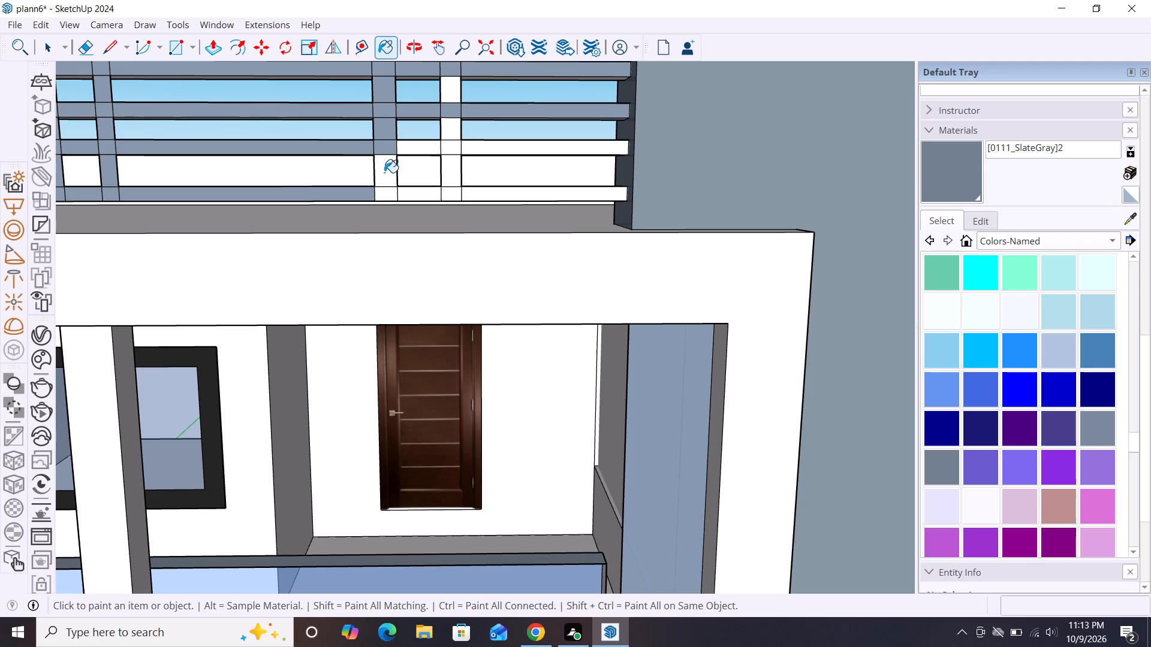
click(380, 200)
click(422, 200)
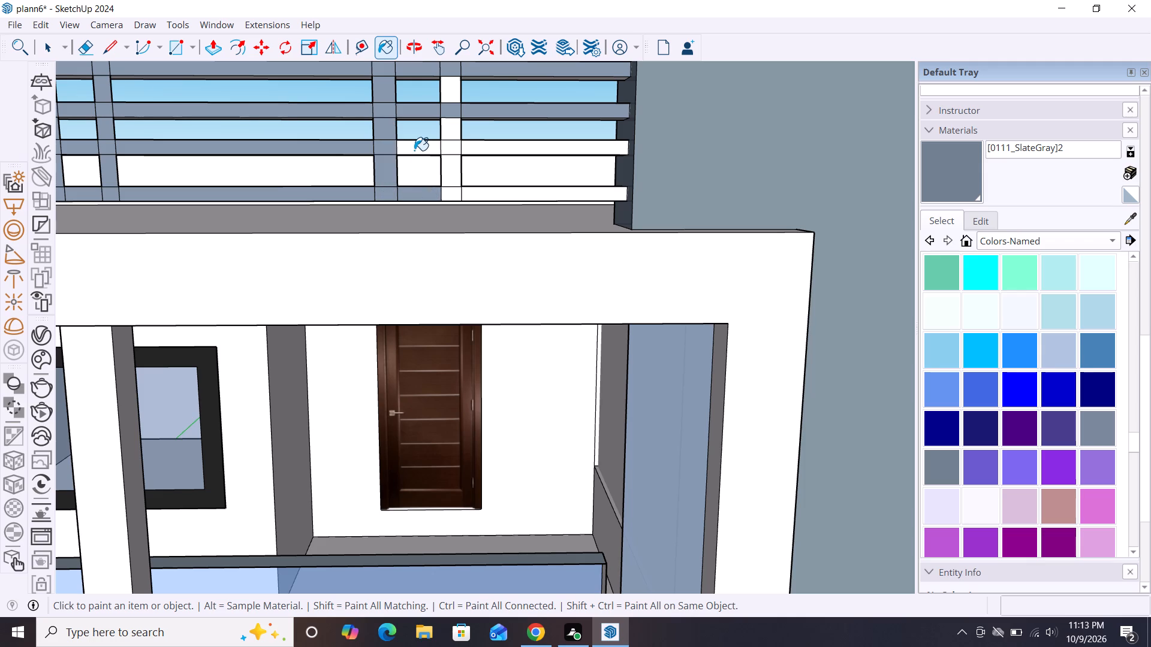
click(415, 150)
click(454, 152)
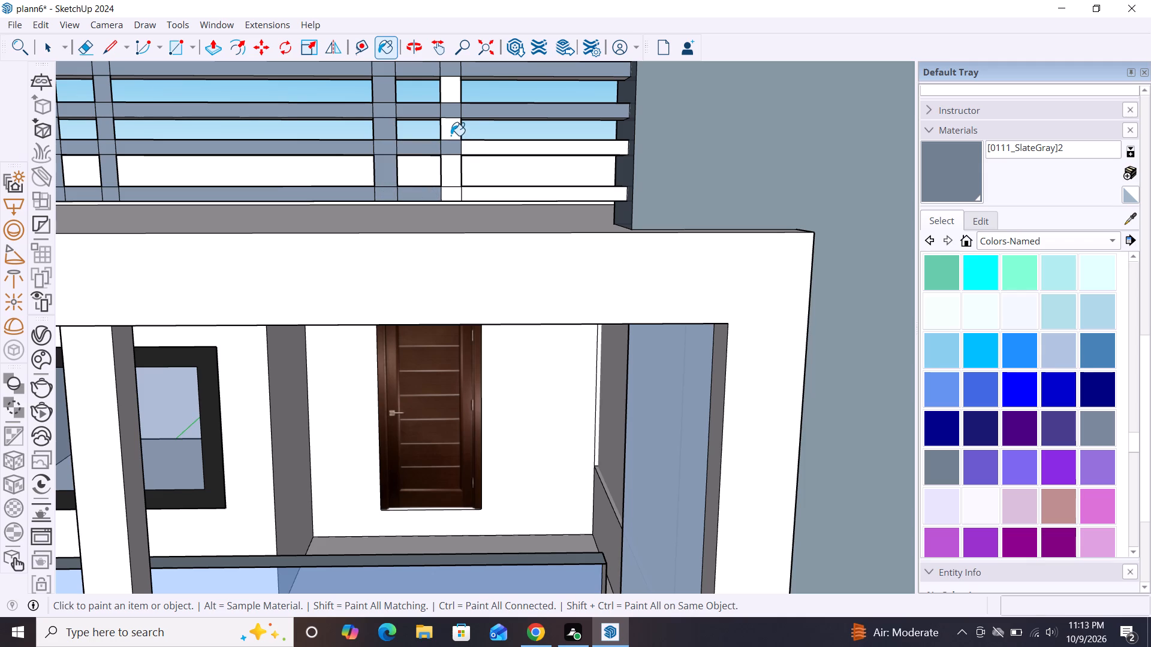
click(451, 135)
click(448, 91)
click(499, 152)
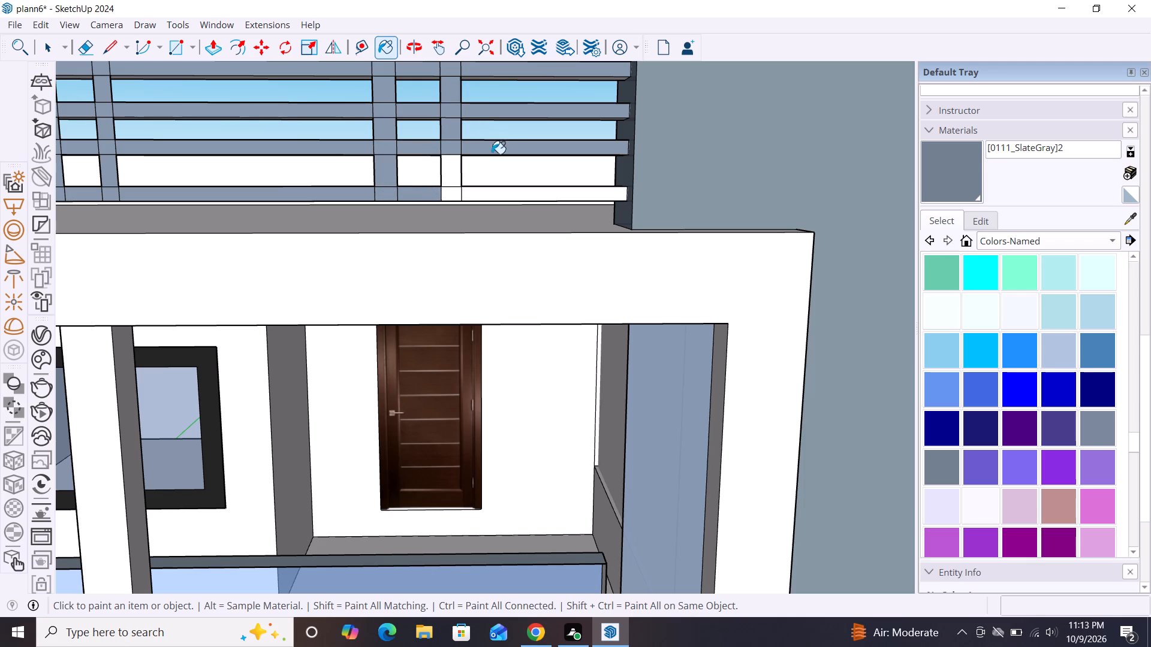
click(450, 167)
click(445, 199)
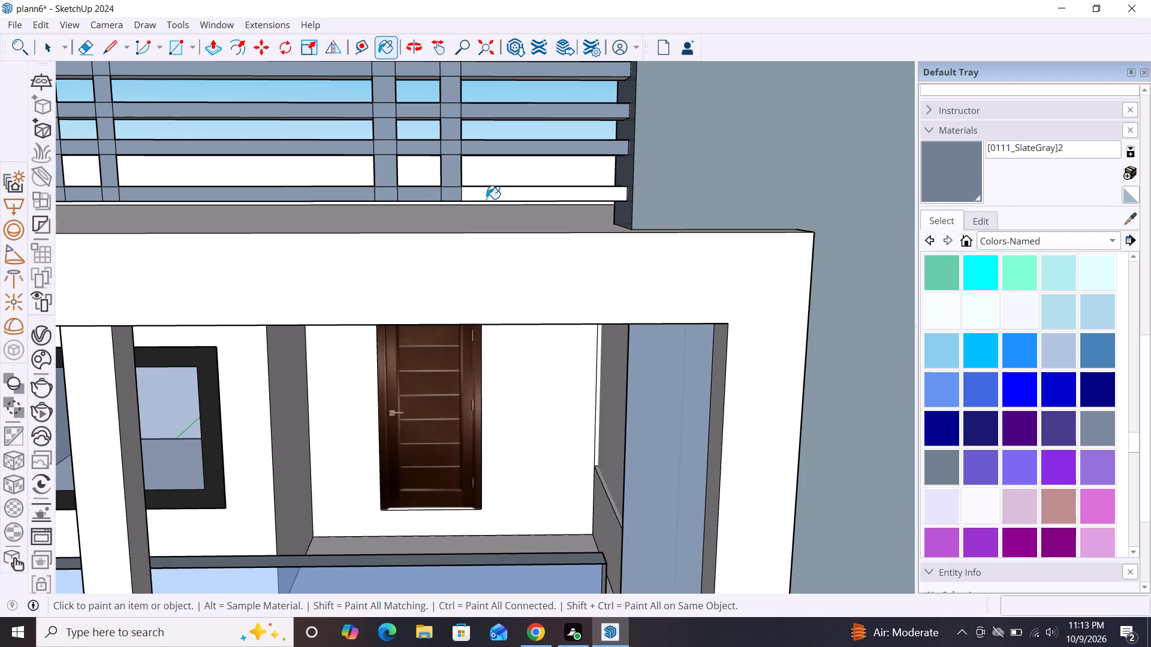
click(494, 200)
Paint the top rail of the railing above the wooden balcony frame, including its post crossing, slate gray.
scroll(442, 268, down, 16)
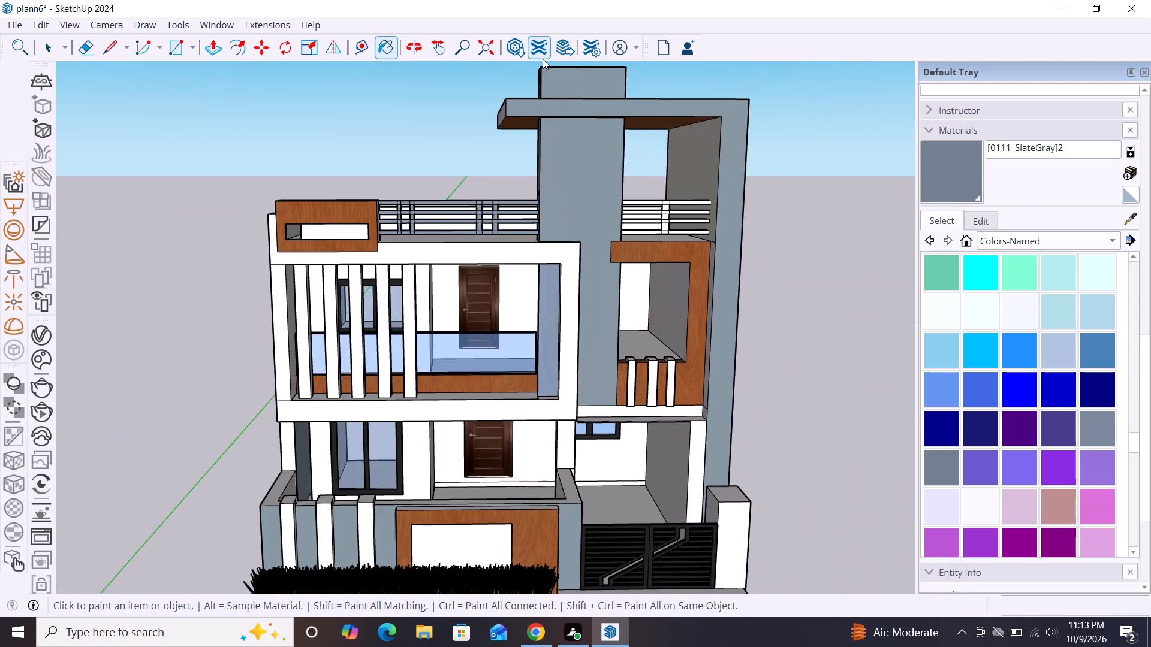
scroll(543, 59, down, 3)
scroll(683, 310, up, 8)
scroll(749, 325, down, 3)
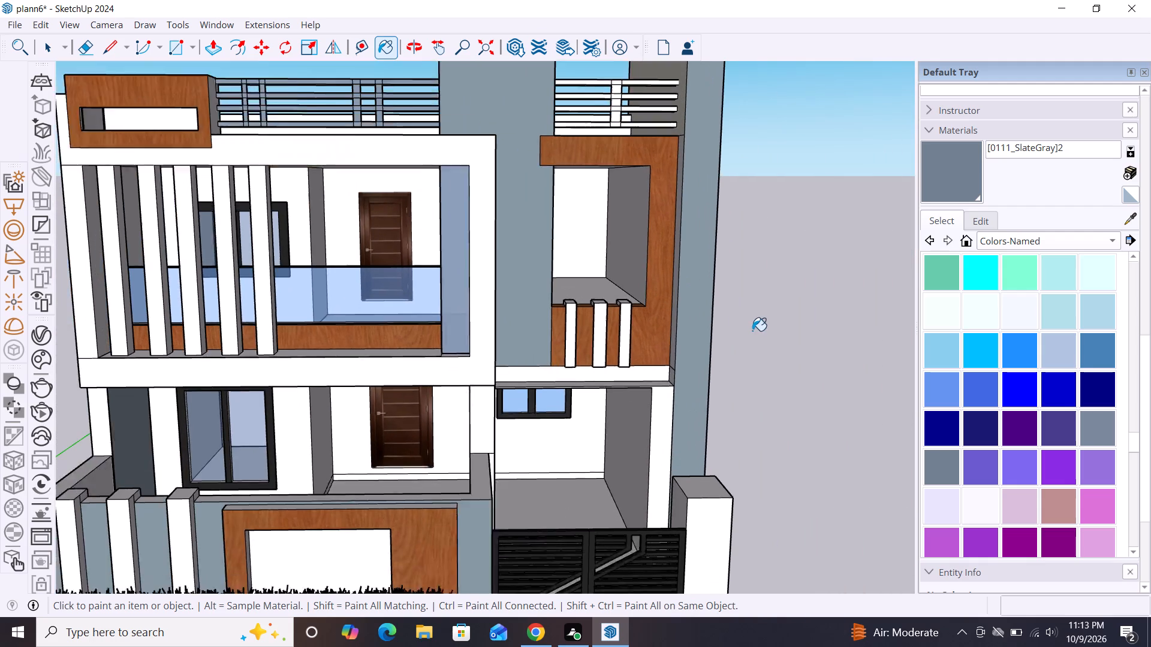
scroll(752, 331, down, 1)
scroll(583, 100, up, 8)
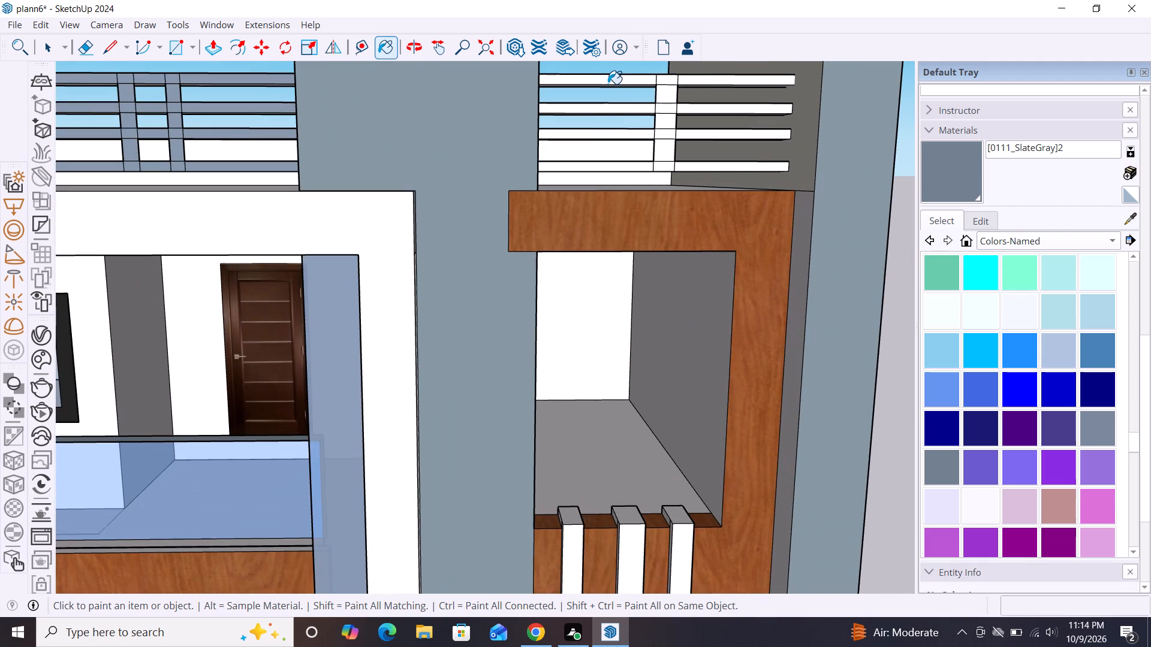
click(608, 84)
click(674, 85)
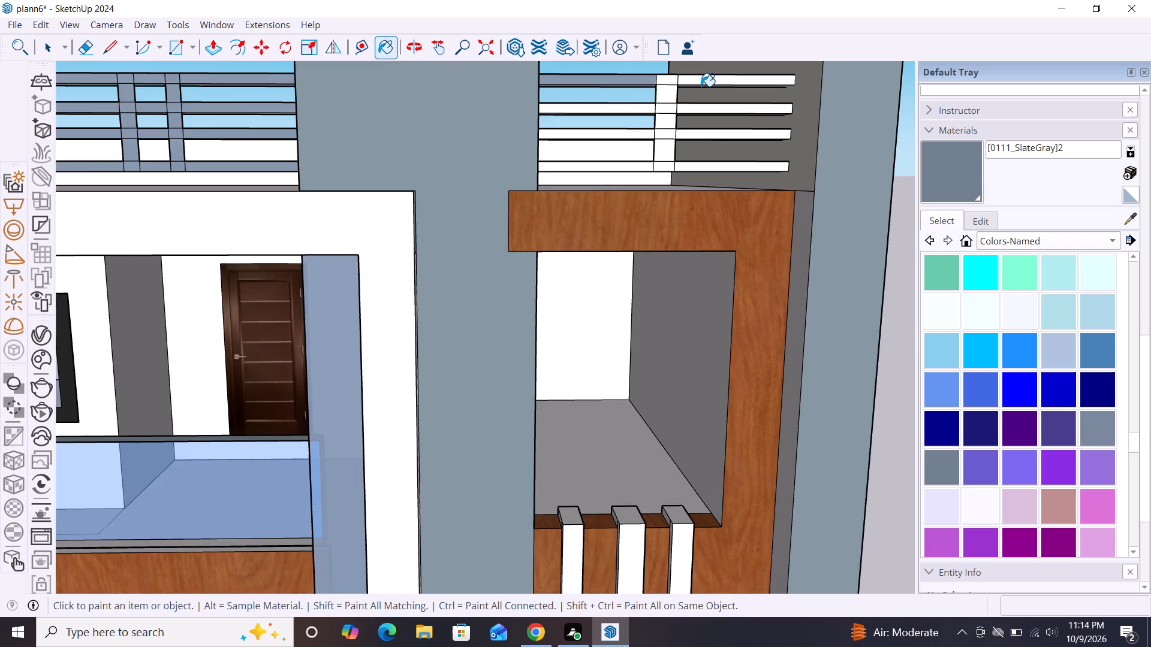
scroll(697, 90, up, 8)
scroll(704, 125, down, 3)
click(616, 82)
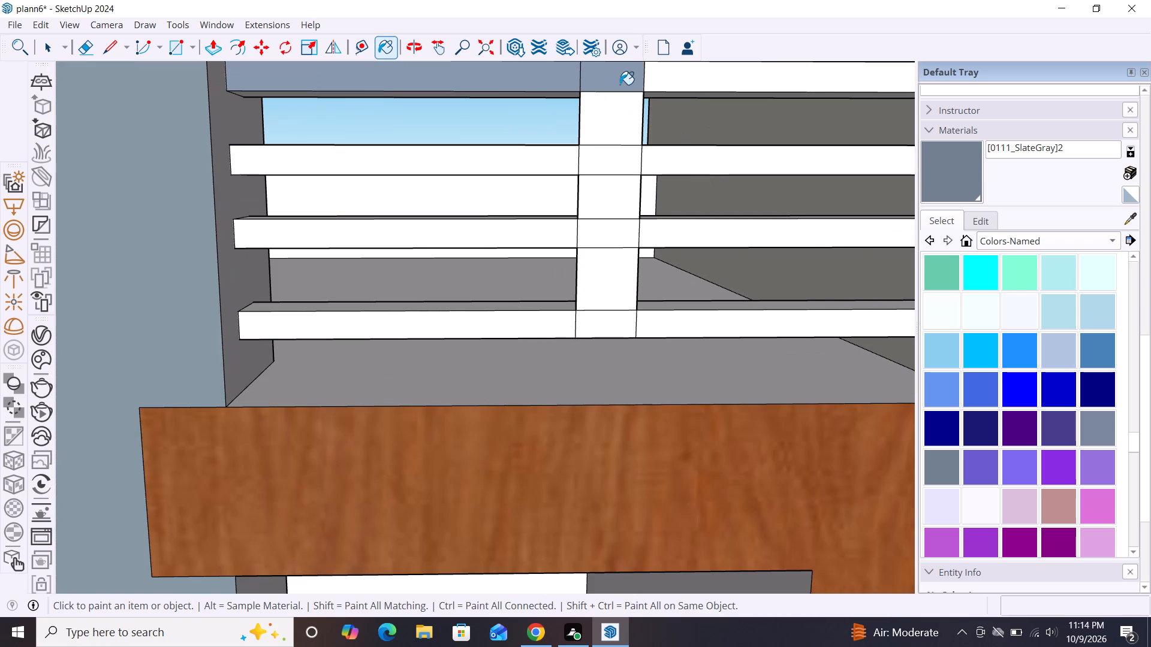
click(677, 84)
Paint the second and third rails of this railing and the post segments above them slate gray.
click(661, 153)
click(619, 133)
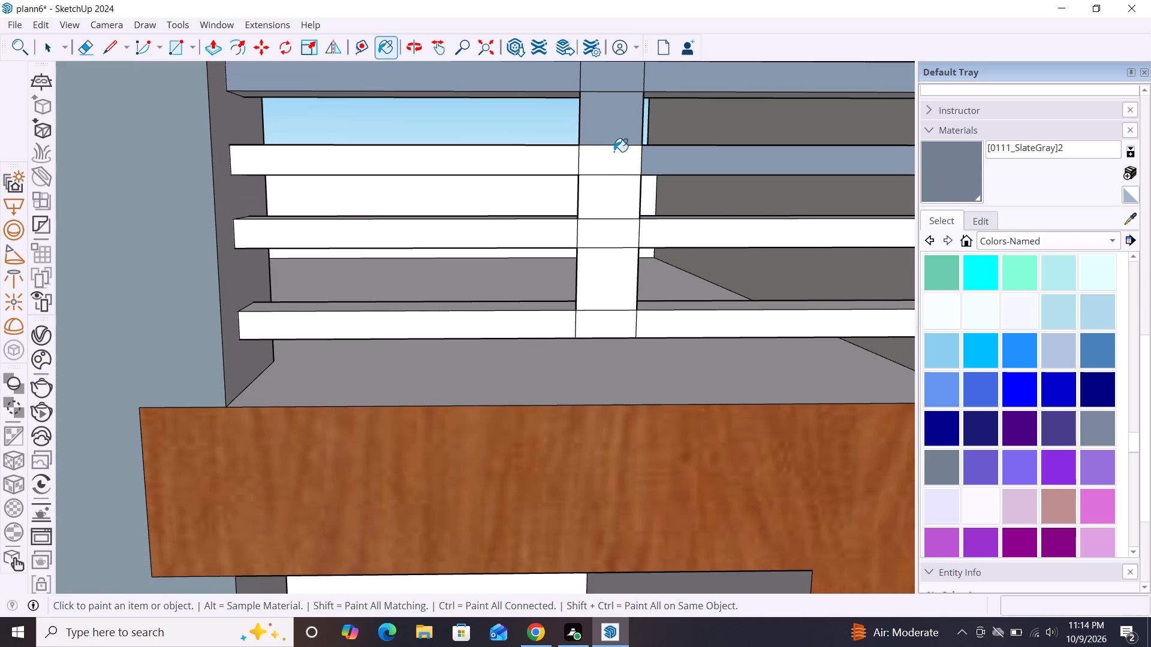
click(612, 167)
click(538, 165)
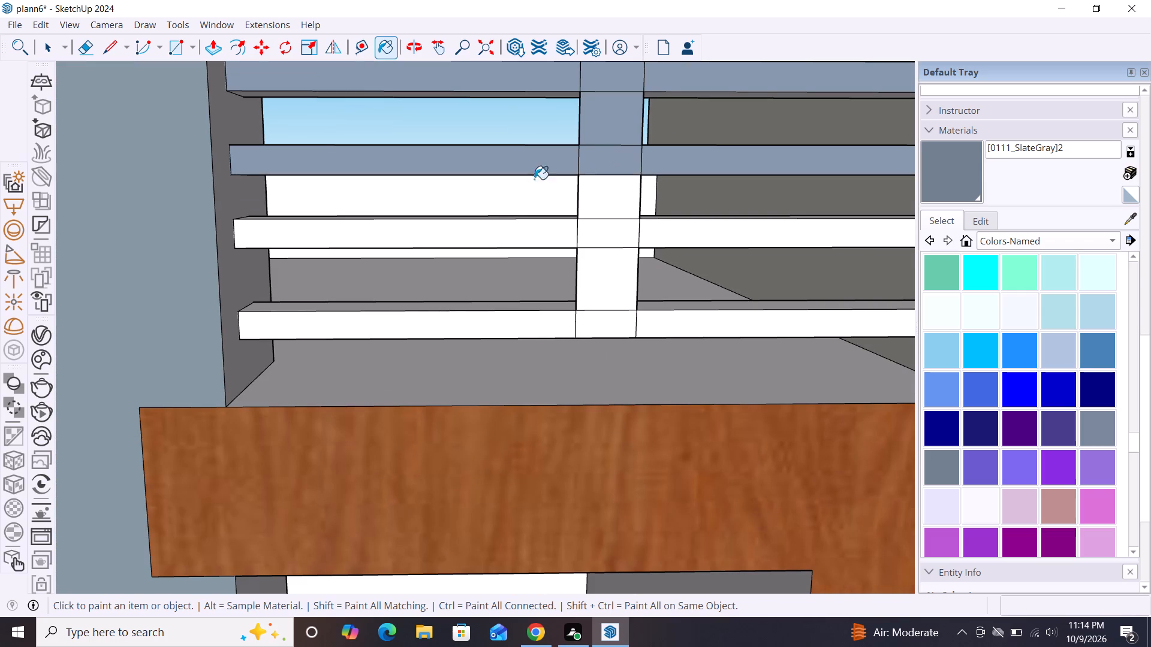
click(433, 230)
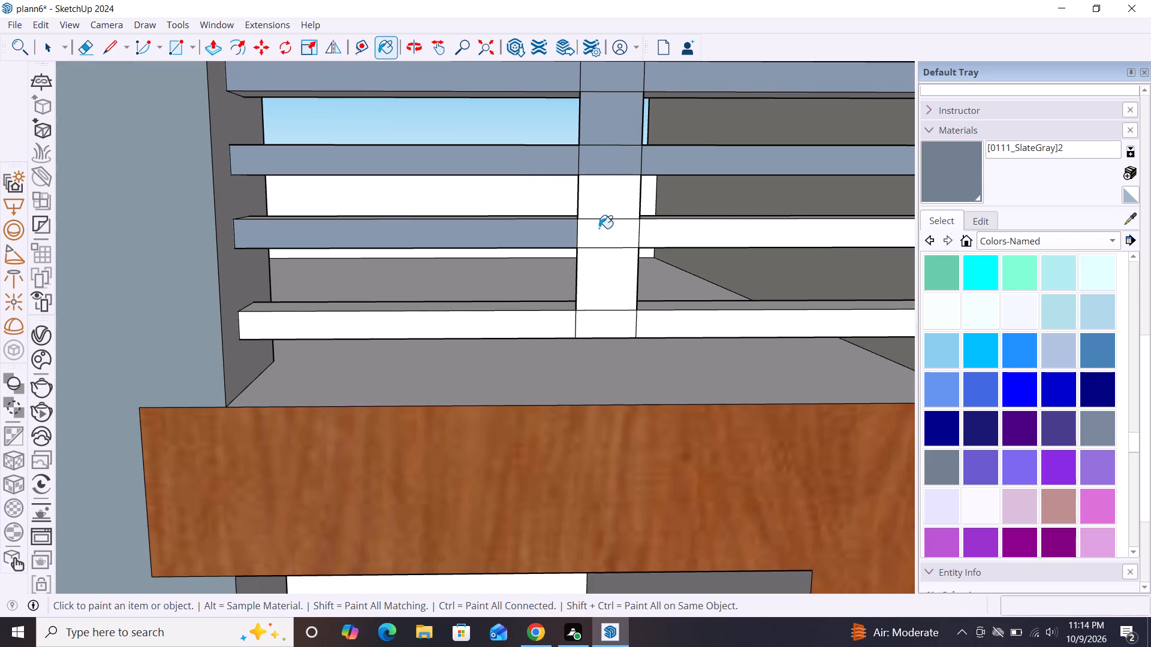
click(605, 229)
click(599, 194)
click(680, 232)
Paint the lowest post segment and the whole bottom rail above the wooden balcony frame slate gray.
scroll(602, 162, down, 2)
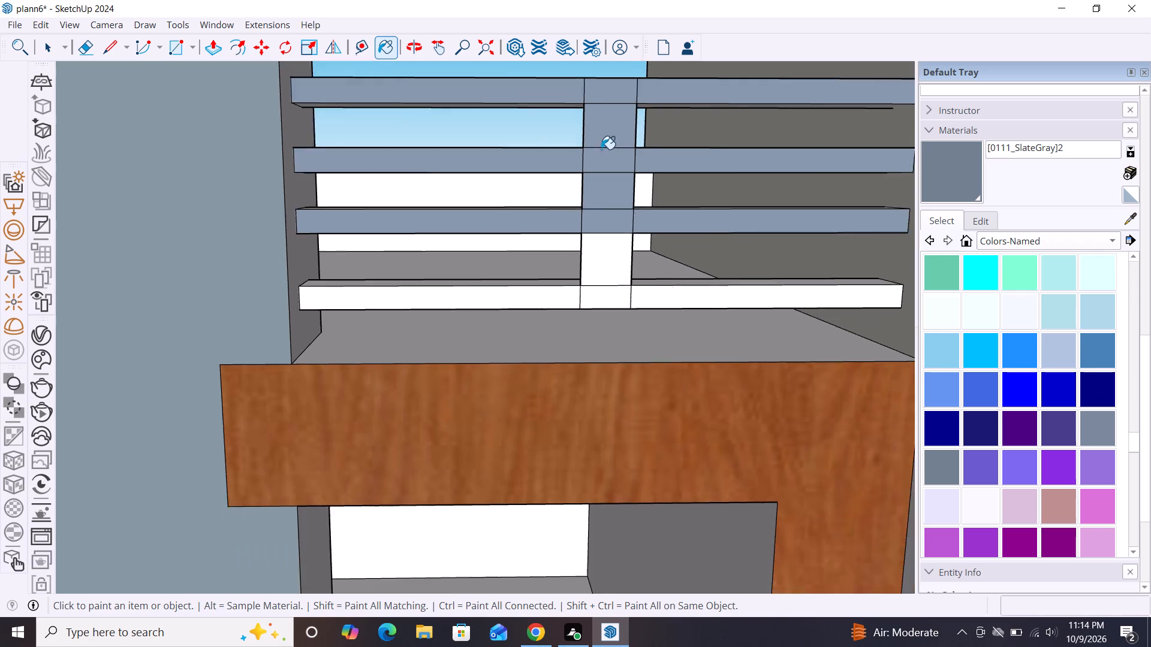
scroll(601, 149, down, 6)
scroll(545, 258, up, 4)
click(622, 176)
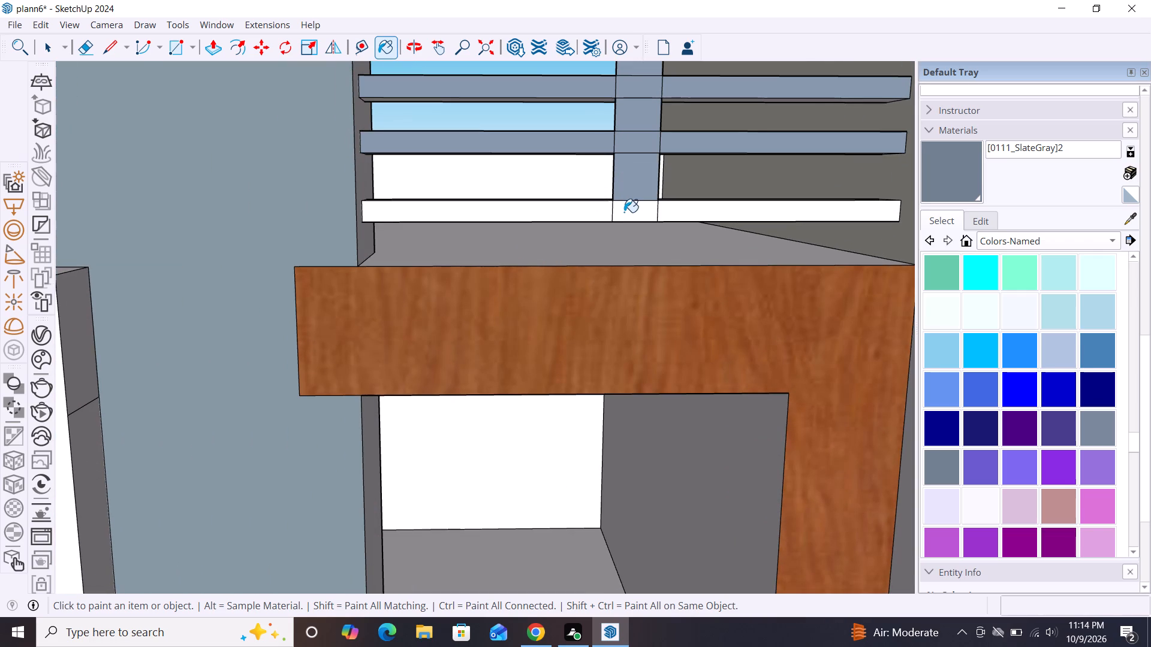
click(625, 212)
click(713, 213)
click(479, 211)
scroll(505, 185, down, 4)
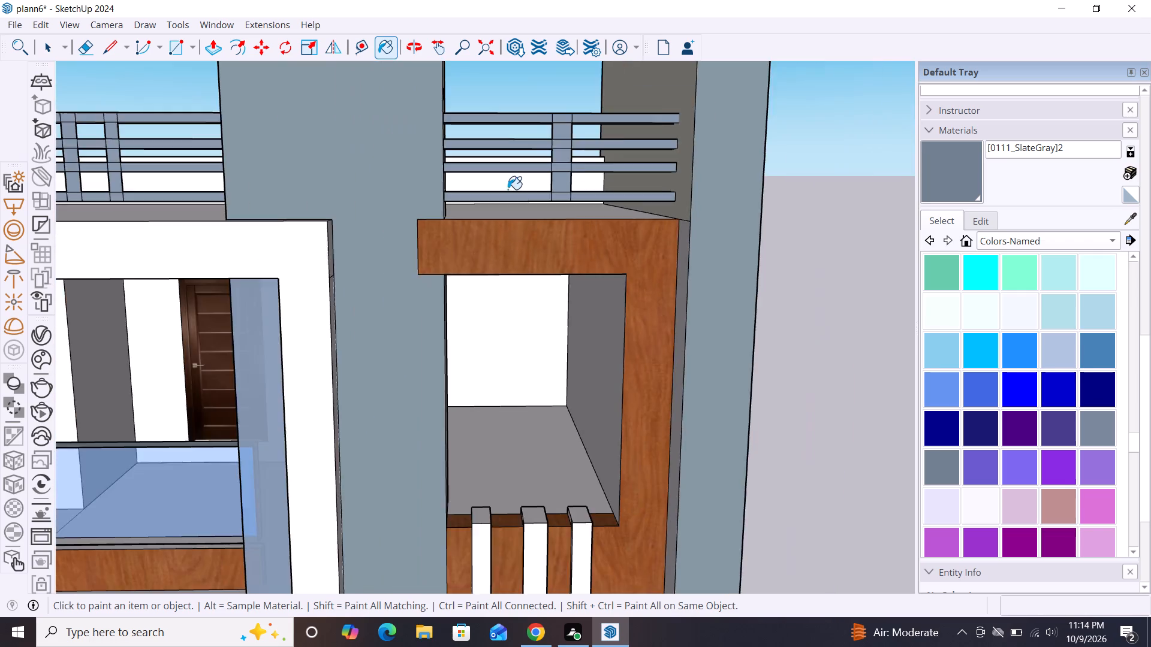
scroll(508, 189, down, 6)
scroll(711, 128, down, 9)
key(space)
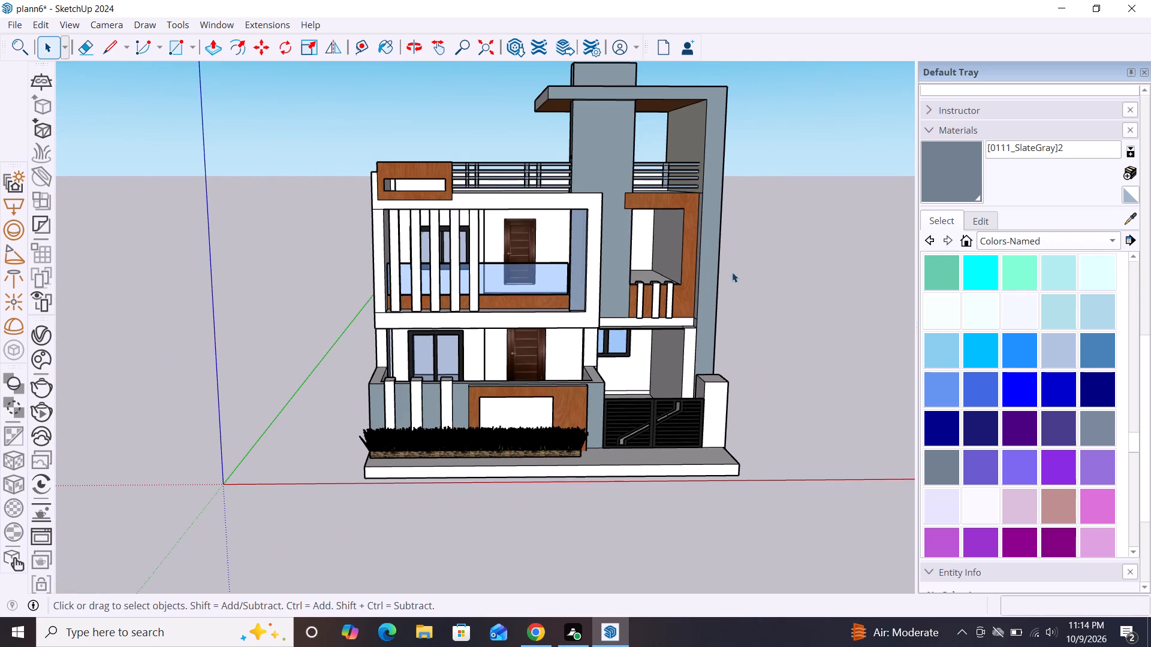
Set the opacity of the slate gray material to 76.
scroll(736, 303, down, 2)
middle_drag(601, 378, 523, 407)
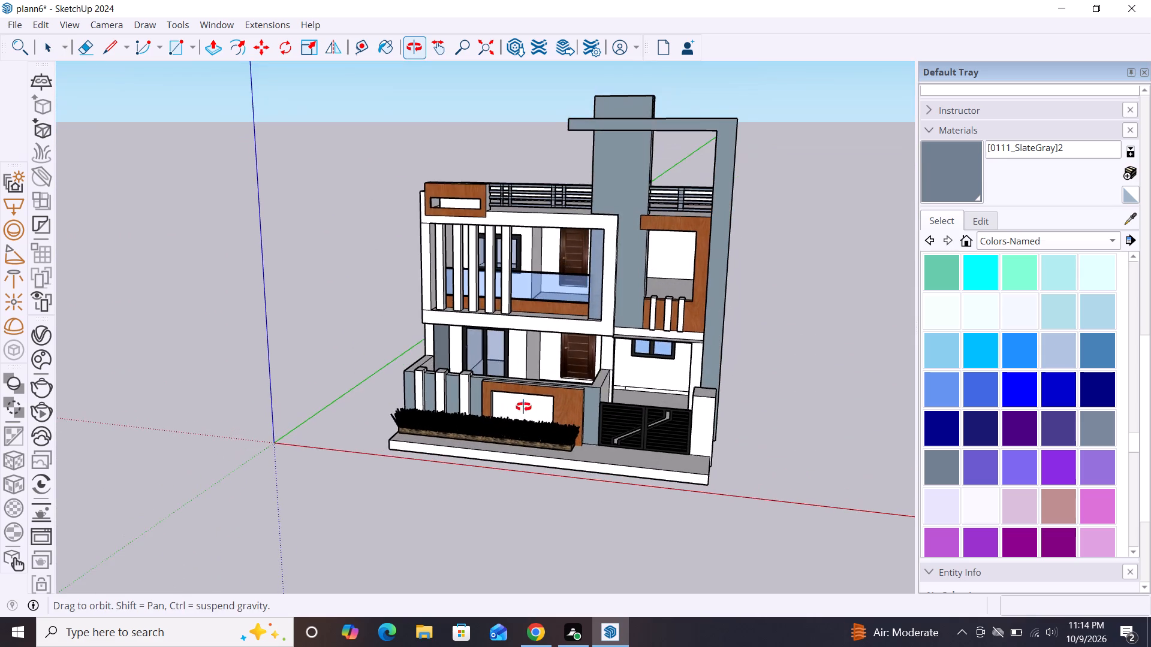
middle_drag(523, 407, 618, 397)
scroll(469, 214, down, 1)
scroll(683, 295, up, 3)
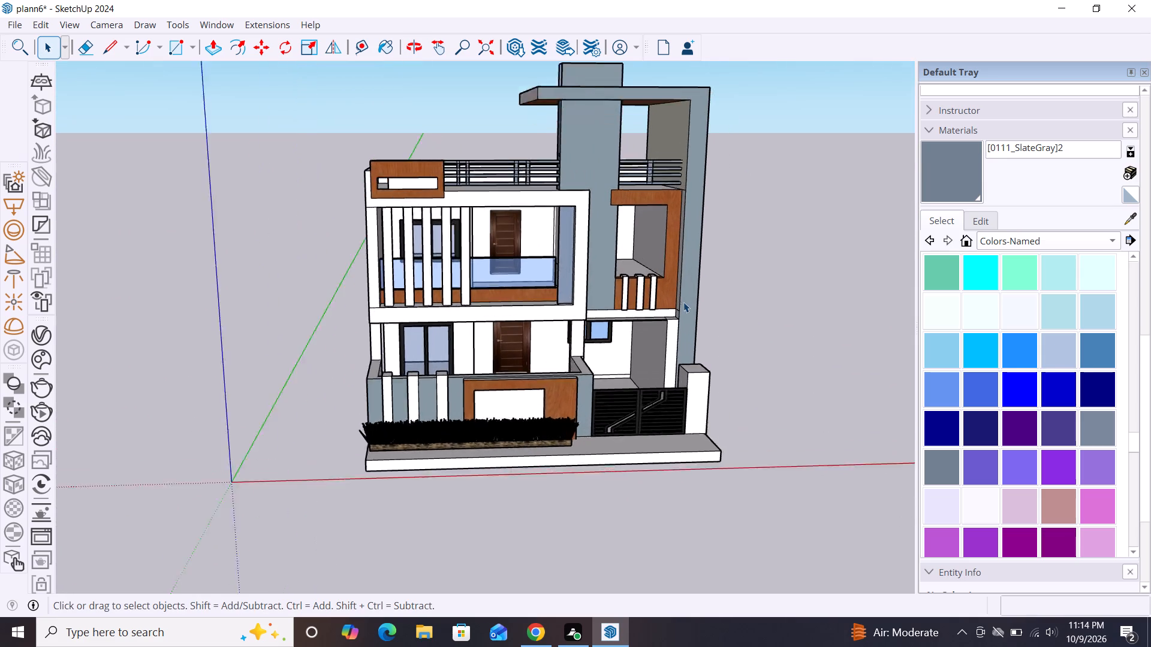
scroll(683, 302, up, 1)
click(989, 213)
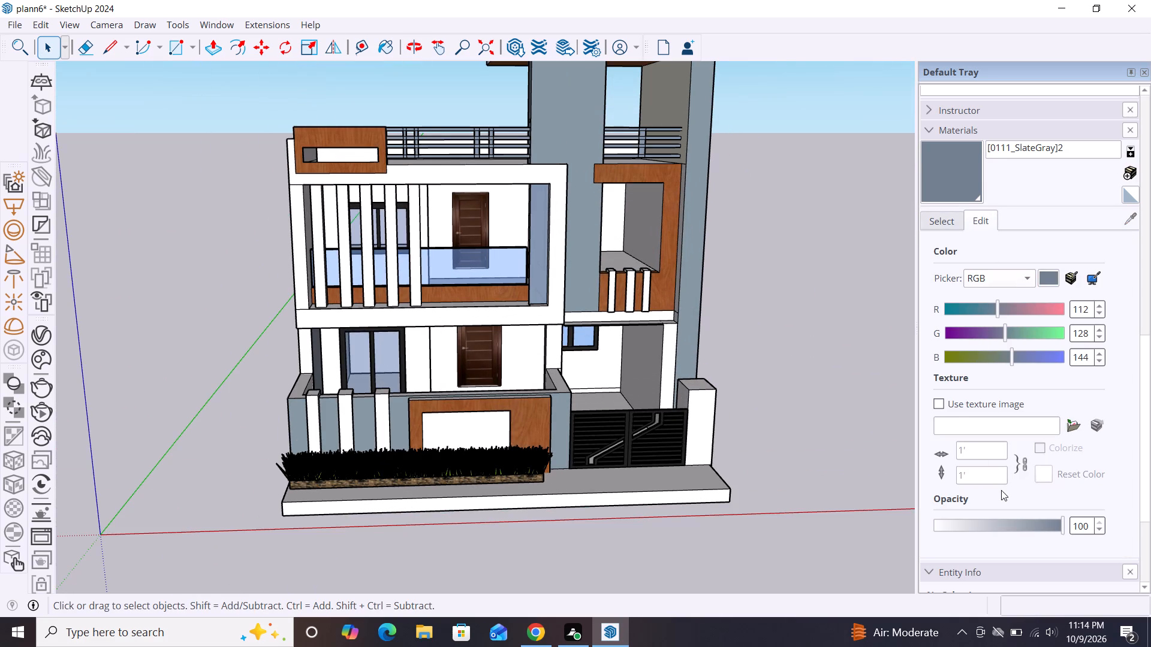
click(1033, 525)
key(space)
Examine the painted front of the house from several angles and distances.
scroll(727, 282, down, 2)
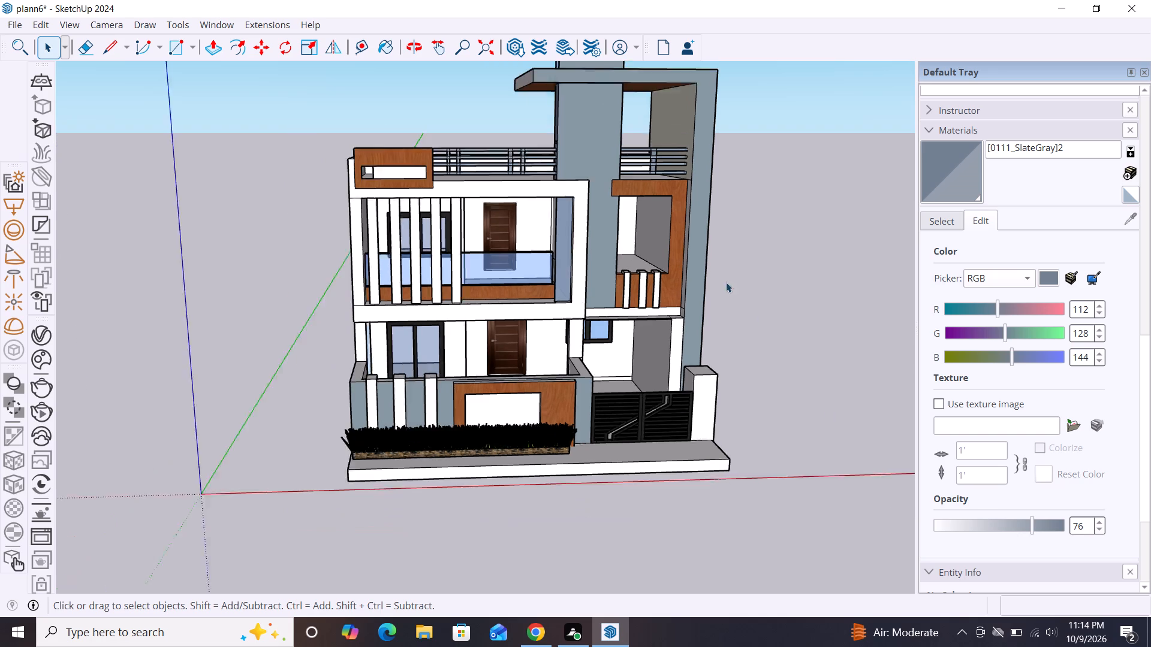
scroll(726, 282, down, 1)
middle_drag(661, 324, 605, 323)
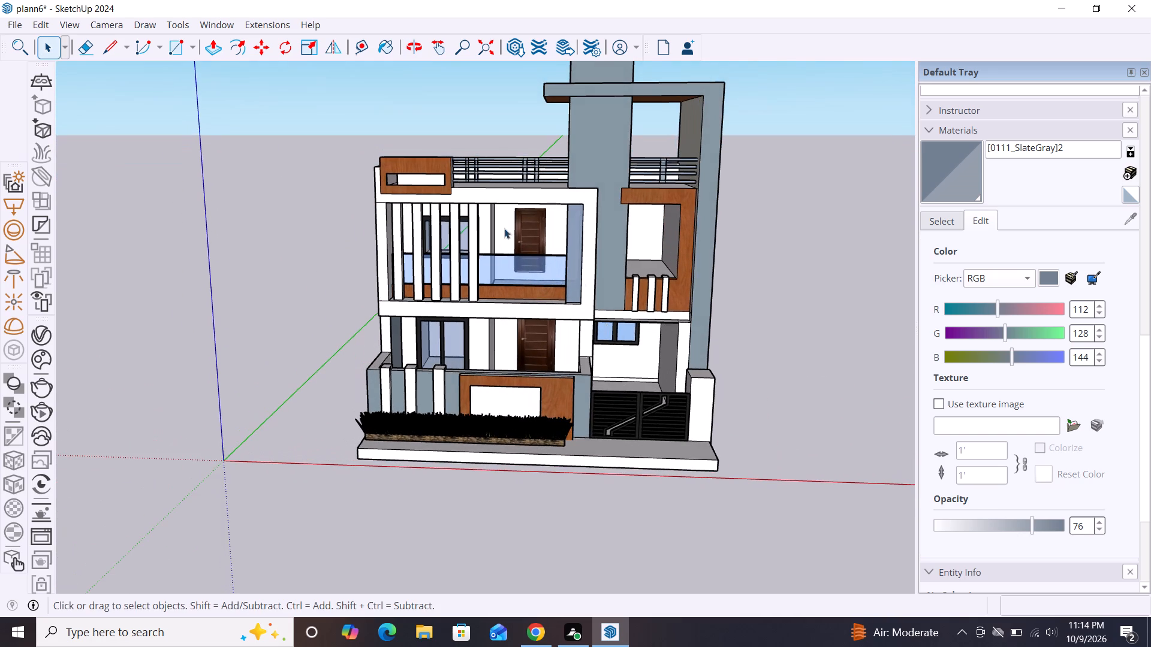
scroll(476, 181, up, 3)
scroll(475, 191, down, 4)
double_click(738, 189)
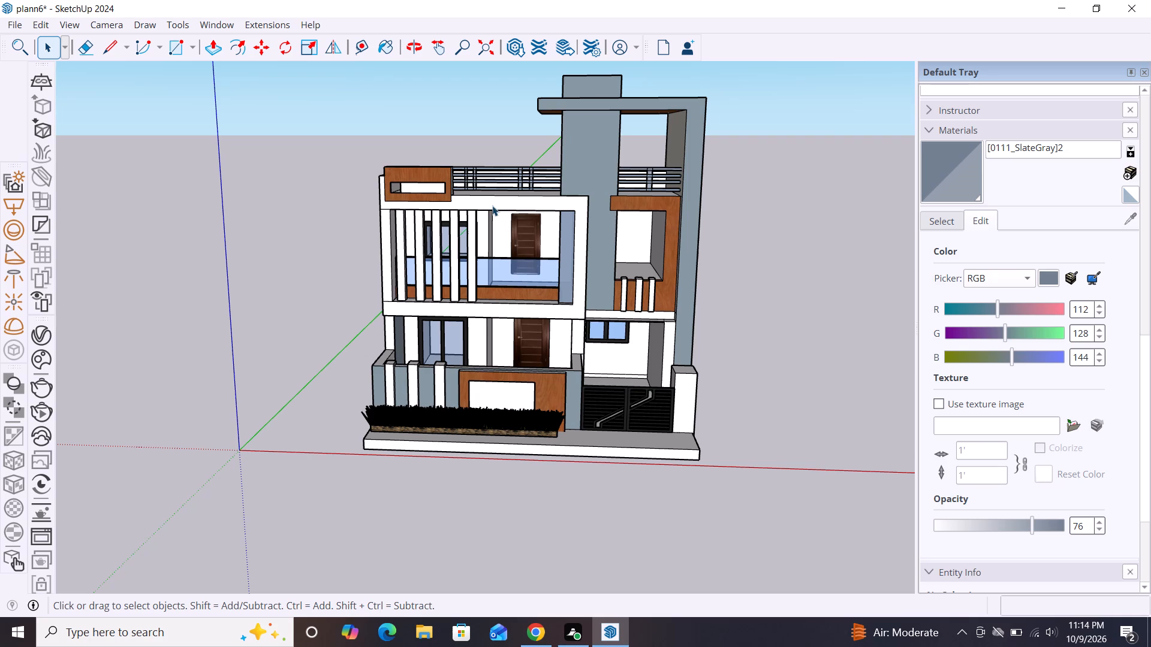
scroll(556, 150, down, 2)
middle_drag(539, 250, 553, 283)
middle_click(553, 283)
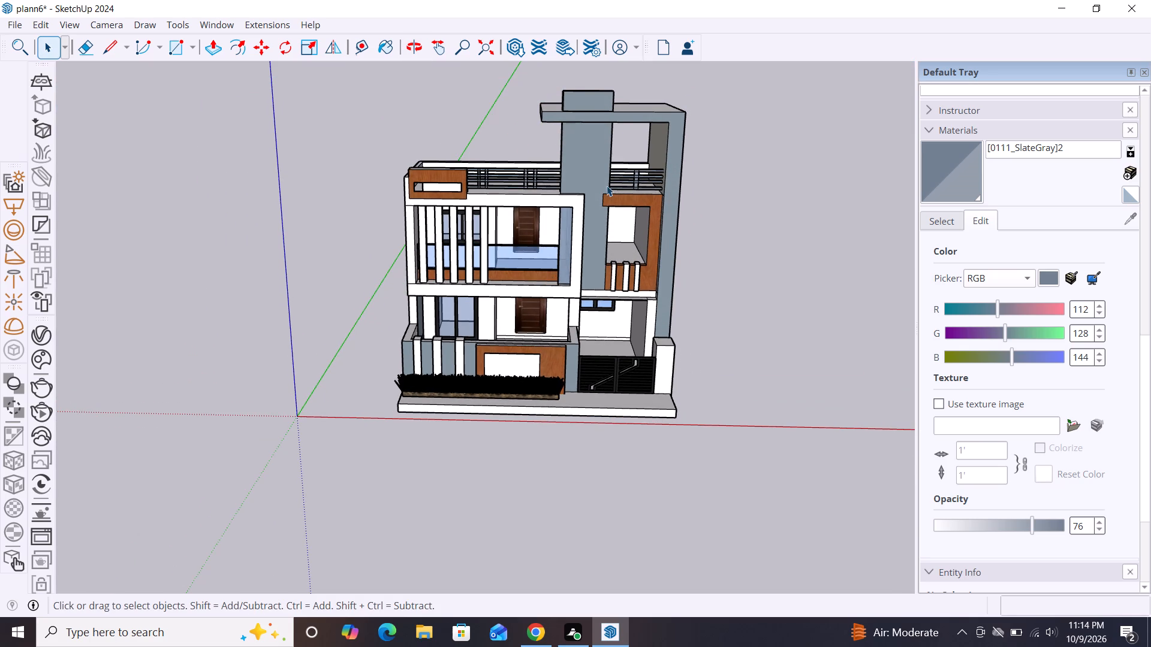
scroll(607, 186, up, 3)
scroll(608, 189, down, 3)
scroll(562, 282, up, 4)
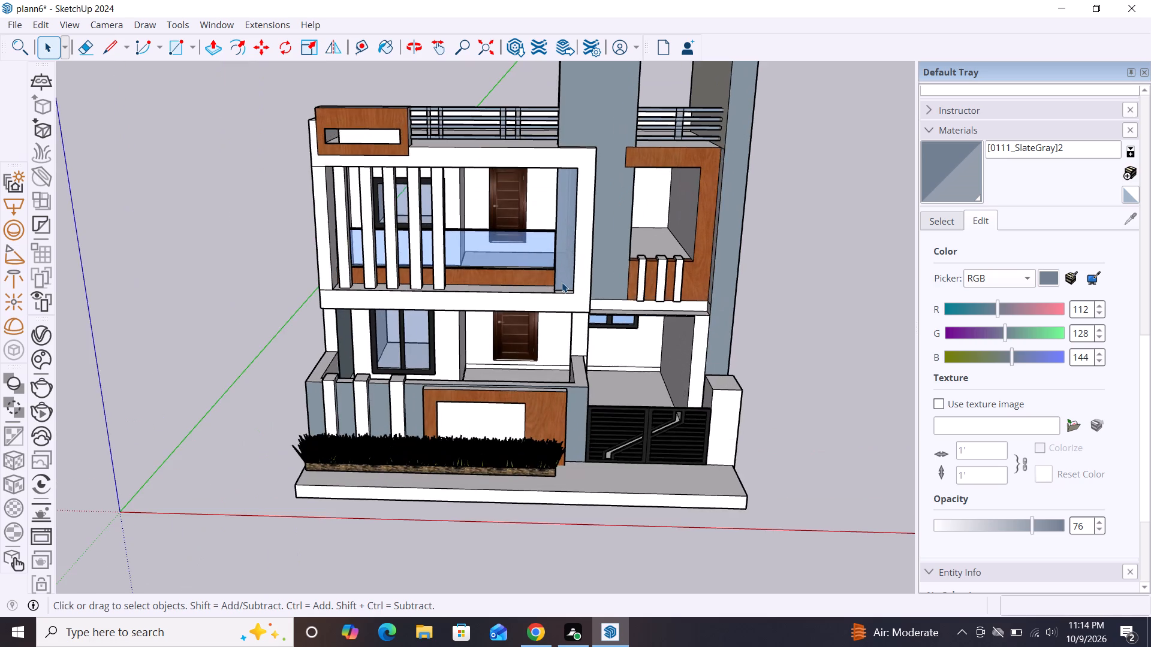
scroll(562, 282, down, 4)
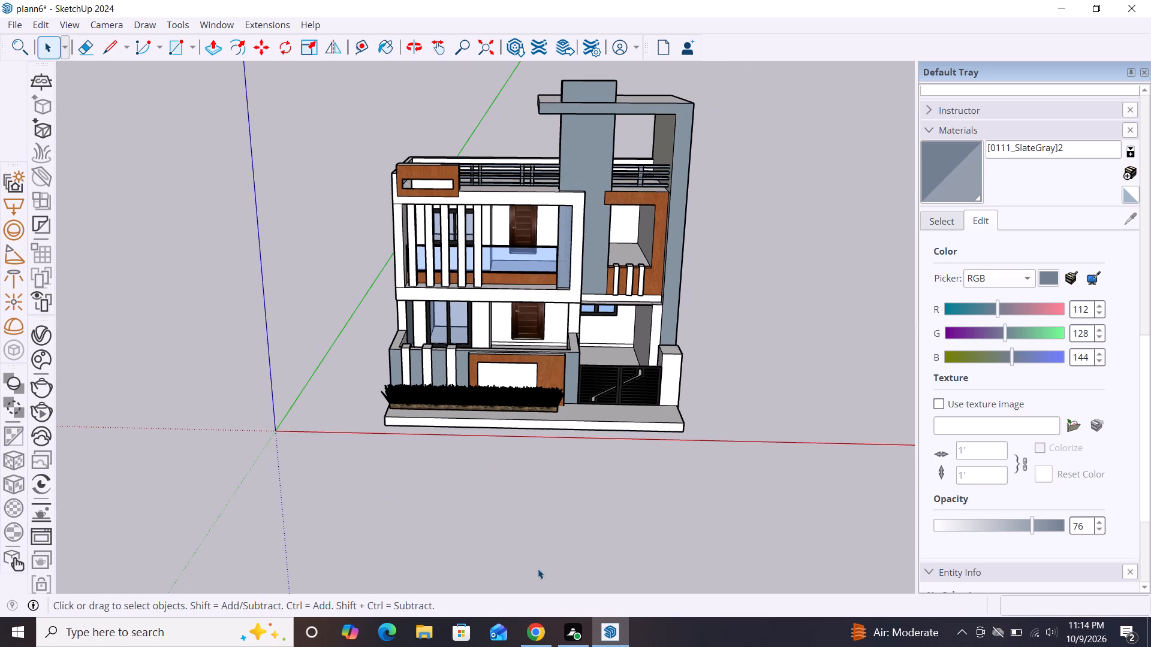
scroll(467, 147, down, 2)
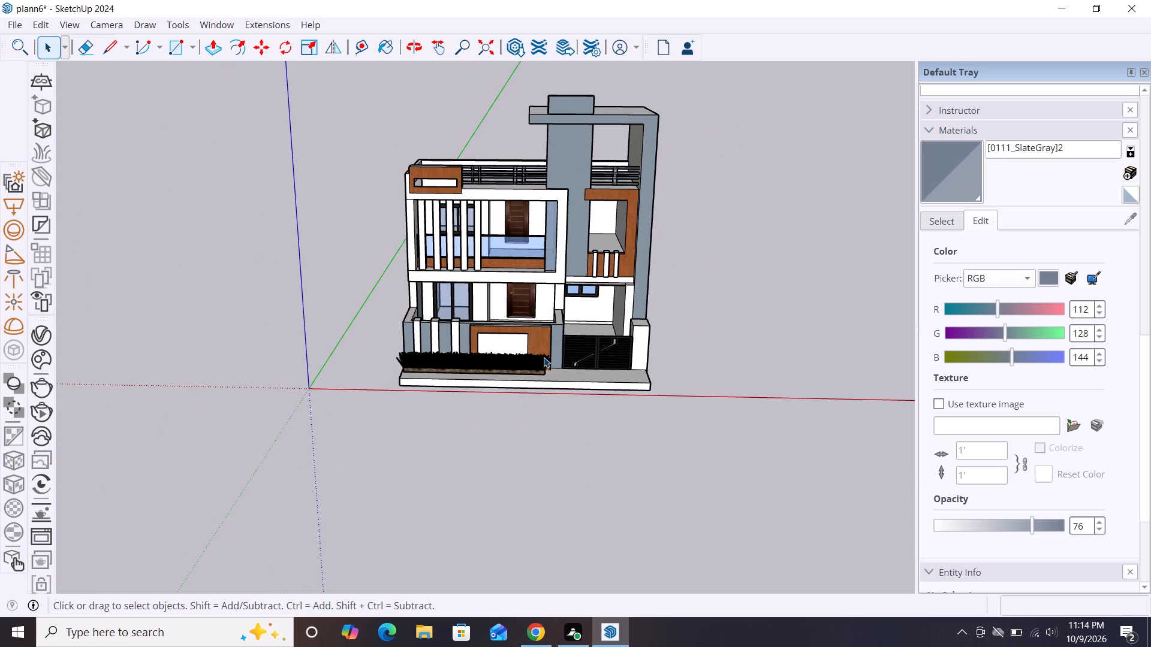
middle_drag(544, 357, 520, 267)
scroll(495, 352, up, 3)
scroll(491, 364, down, 3)
middle_drag(398, 460, 454, 480)
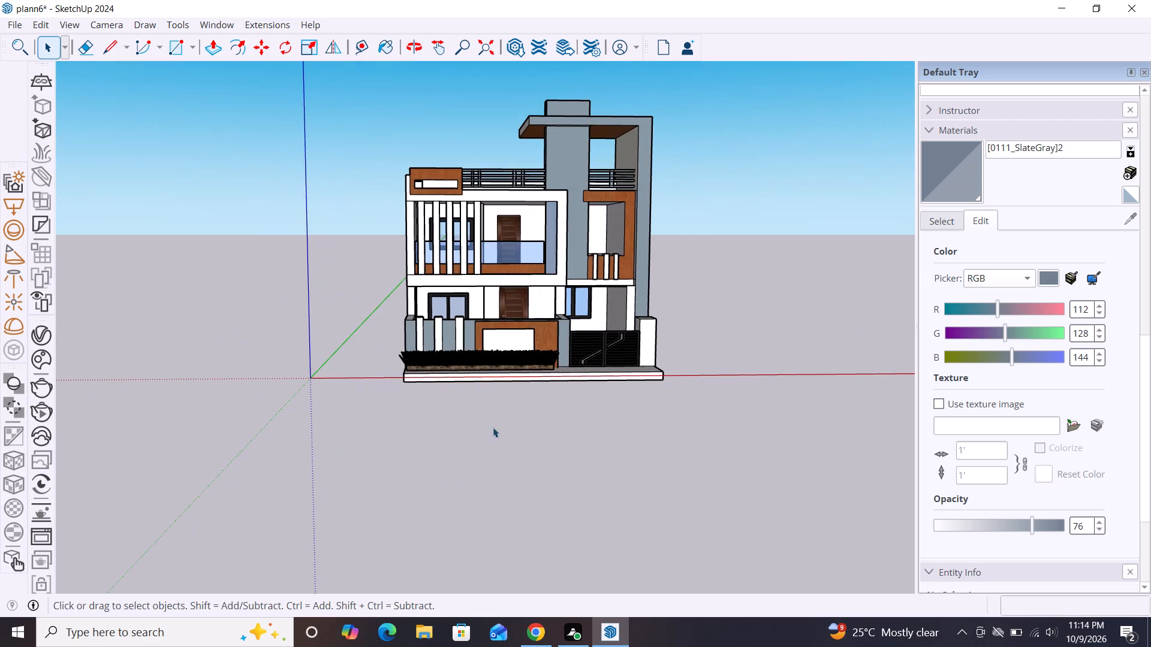
scroll(537, 291, down, 2)
scroll(545, 310, up, 4)
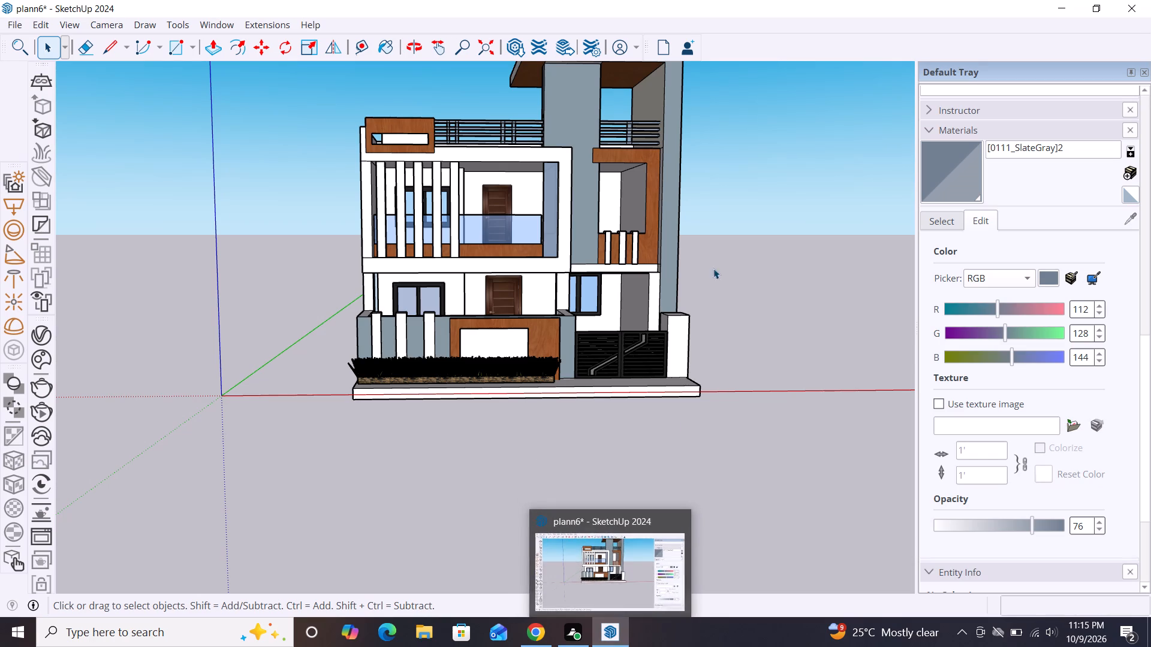
scroll(628, 149, down, 3)
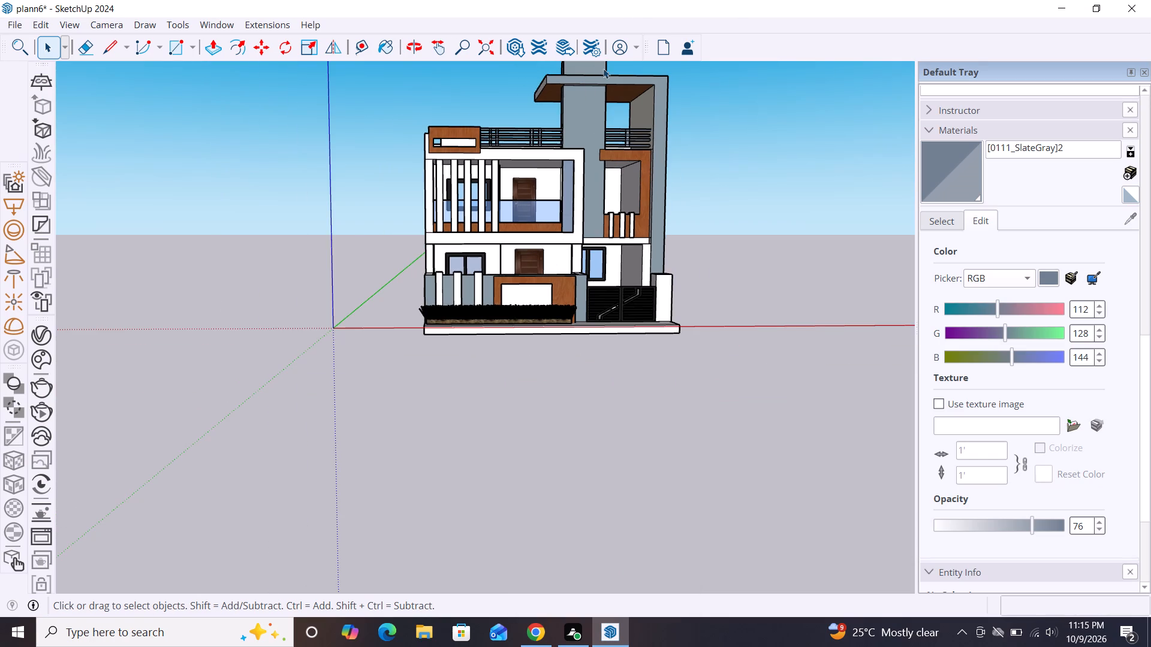
scroll(639, 173, up, 7)
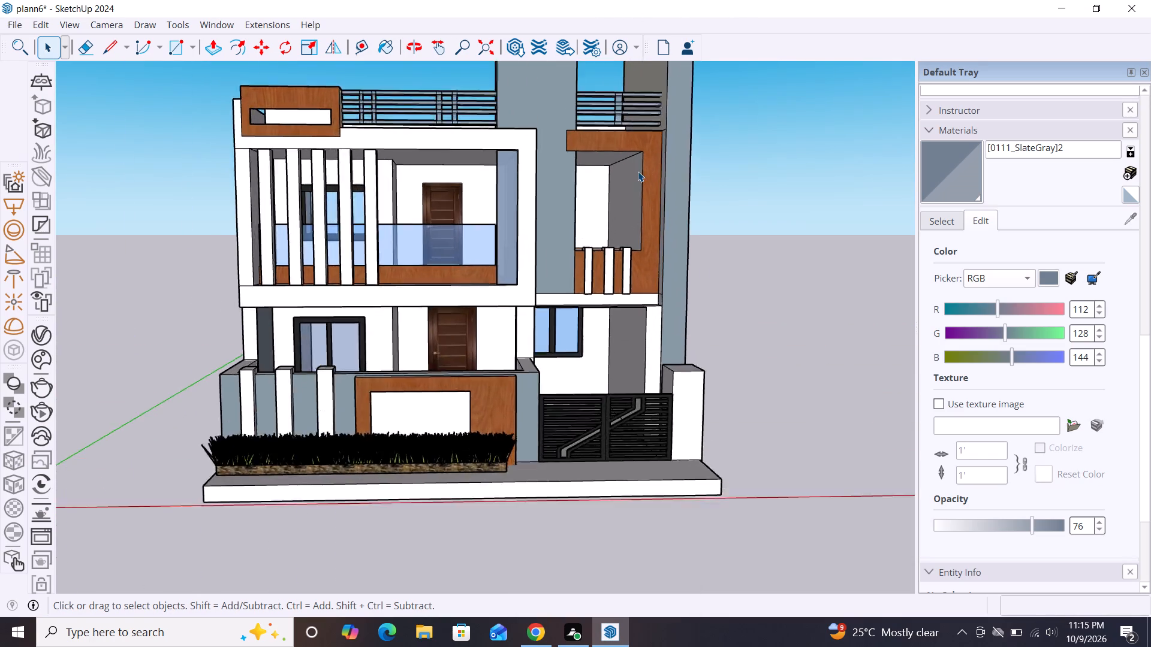
scroll(638, 171, up, 2)
scroll(605, 191, down, 7)
scroll(535, 211, up, 9)
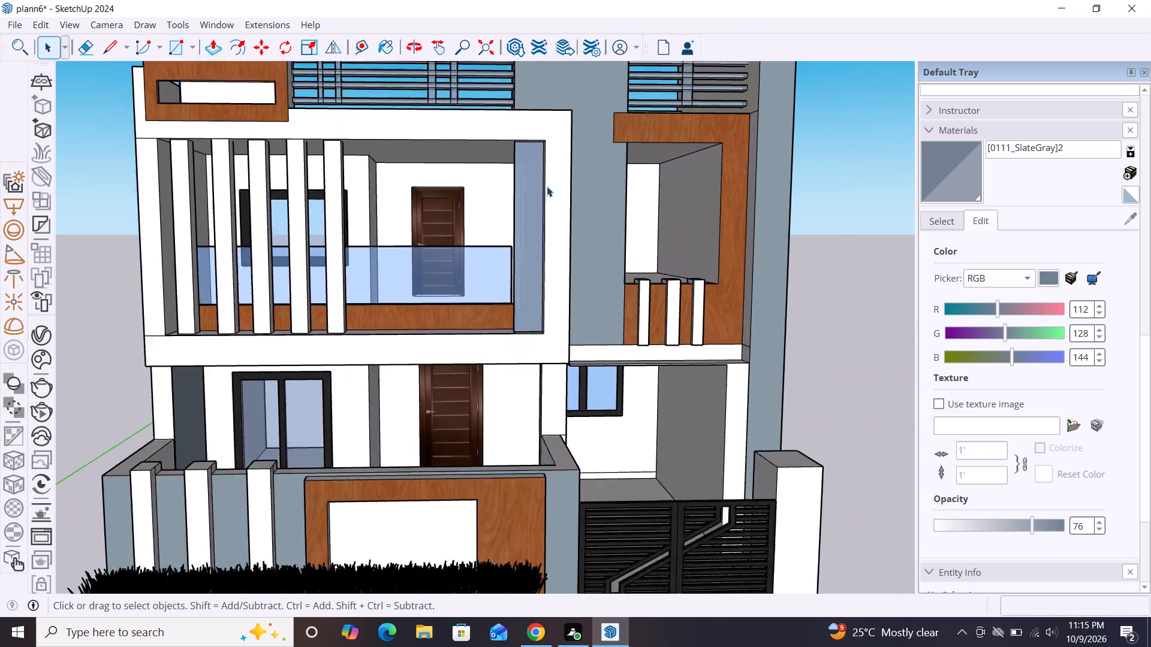
Paint the narrow vertical panel at the tower end of the upper balcony's glass railing with the slate gray material.
scroll(547, 186, up, 1)
click(615, 174)
click(526, 191)
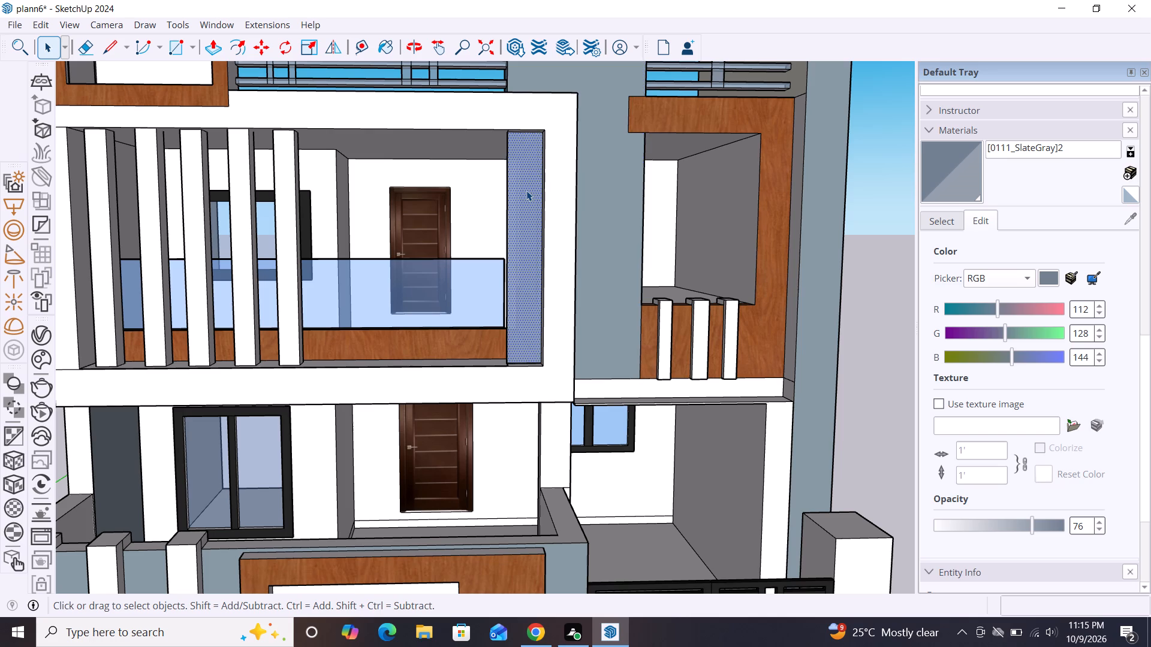
scroll(409, 132, down, 9)
click(883, 261)
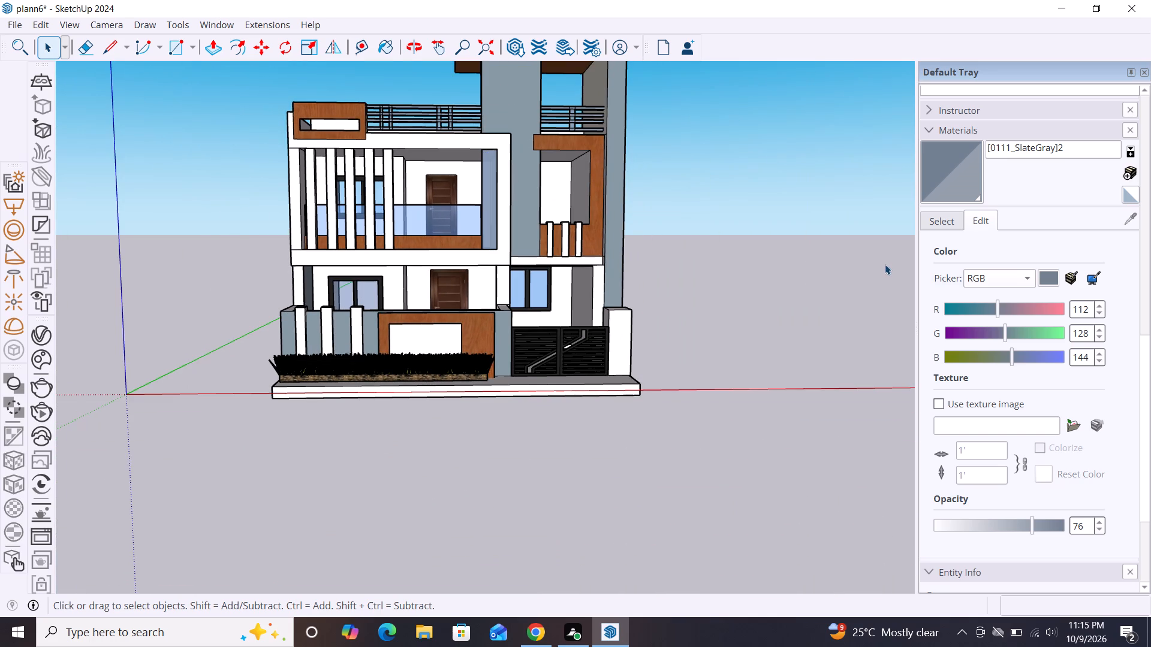
click(951, 179)
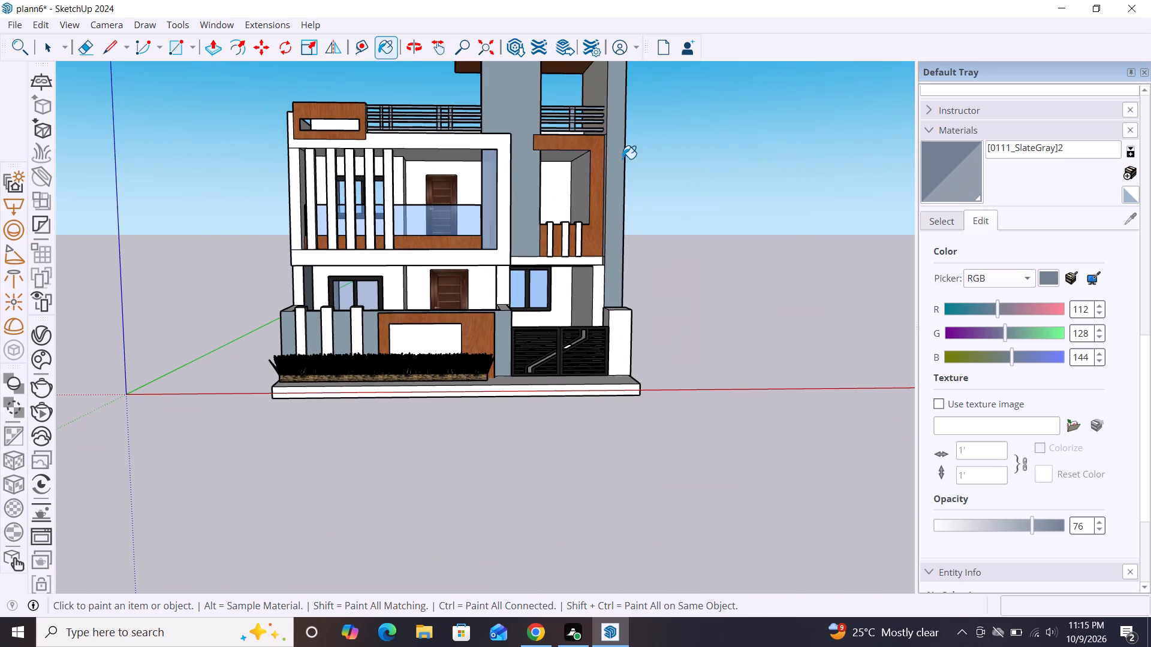
click(492, 185)
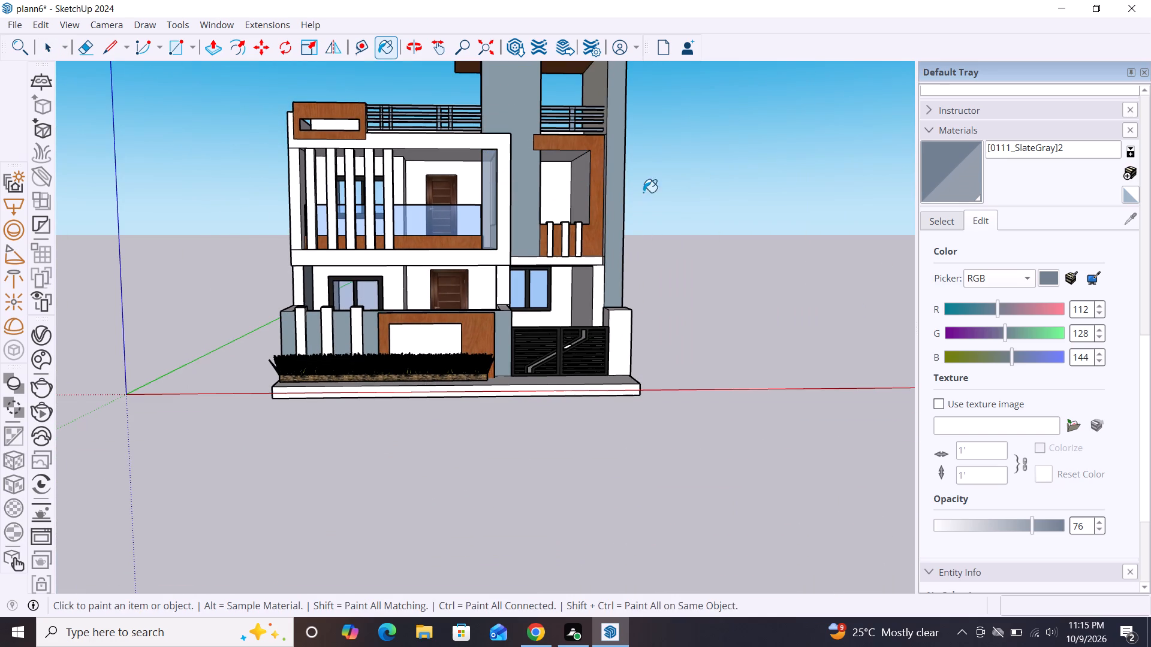
Set the opacity of the slate gray material to 100.
scroll(733, 183, down, 2)
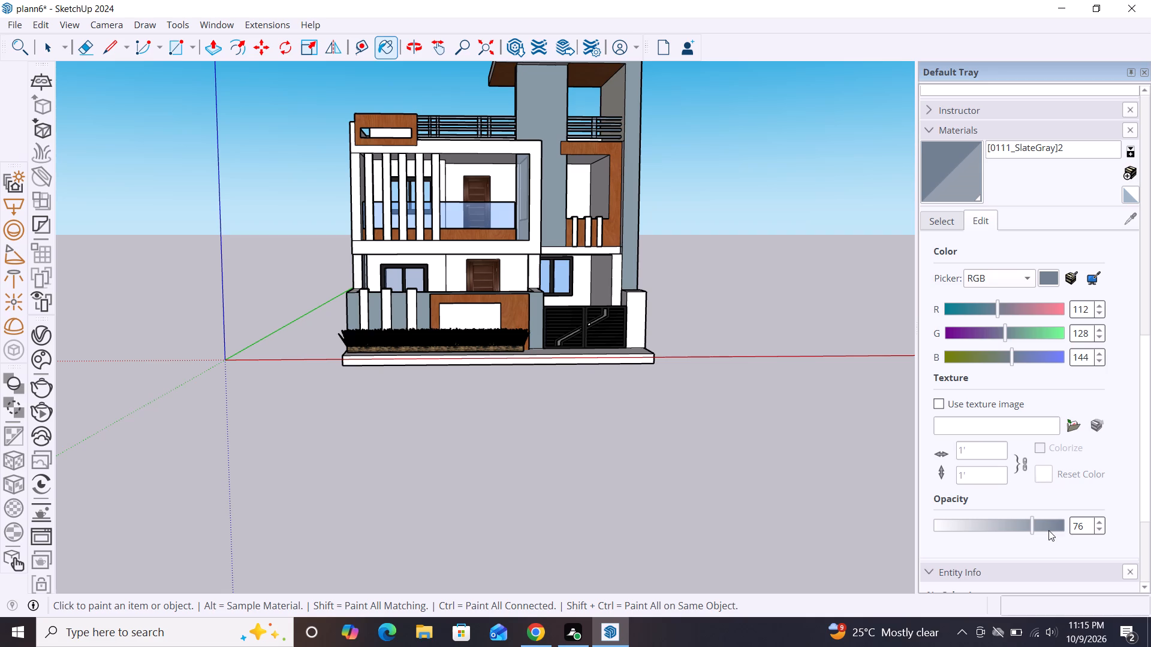
drag(1037, 527, 1072, 524)
click(1072, 524)
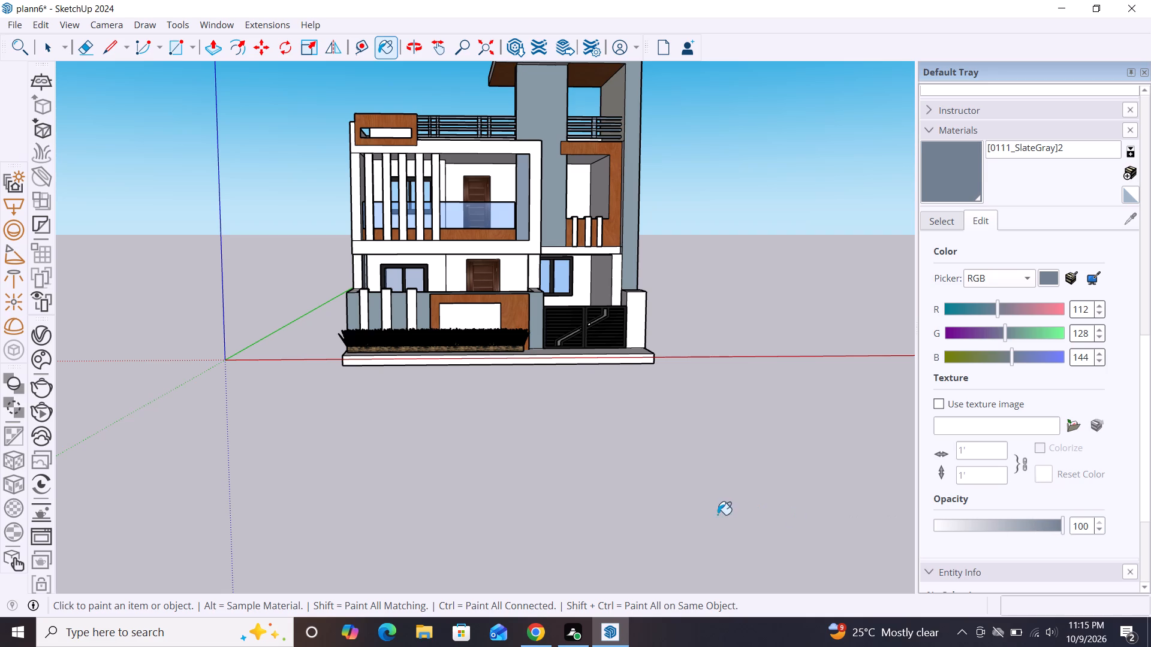
click(680, 512)
scroll(552, 206, up, 9)
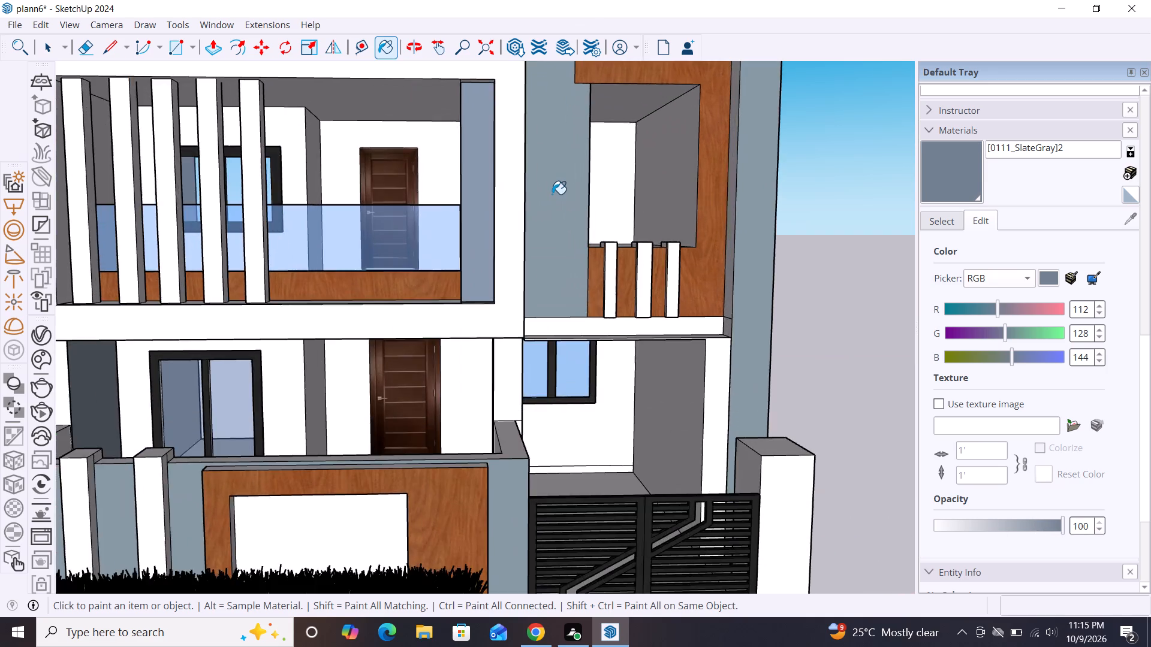
Move the ground-floor door at the back of the house about 8 3/8" outward to the outer corner of its opening.
scroll(540, 144, down, 13)
scroll(721, 209, down, 3)
middle_drag(709, 237, 704, 234)
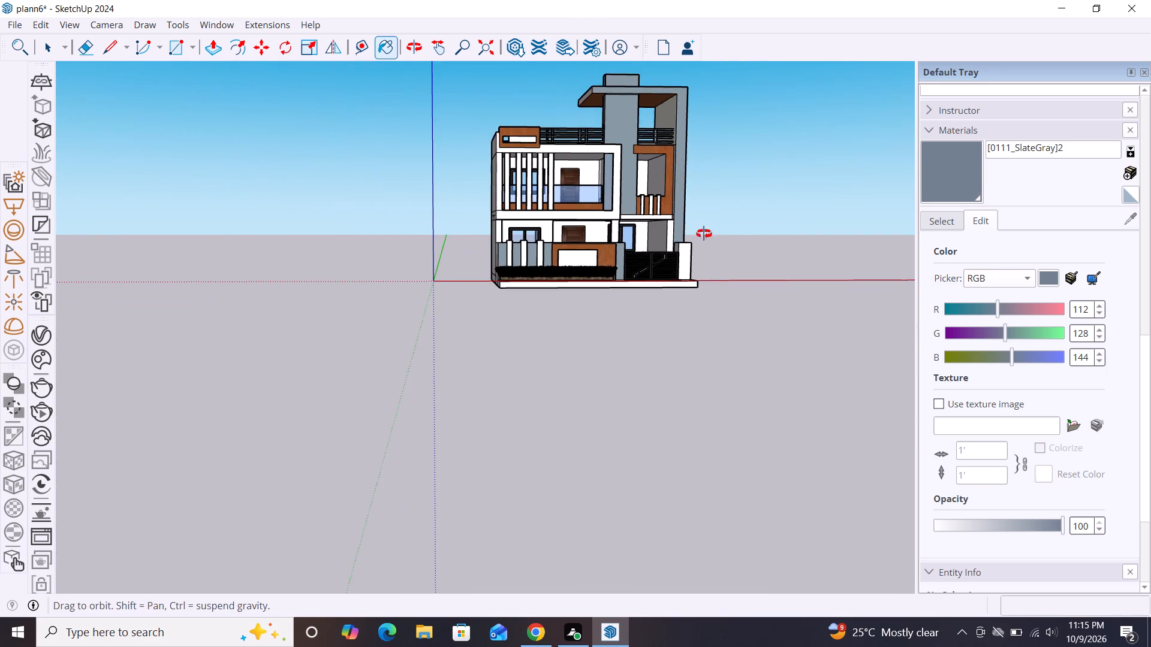
middle_drag(704, 234, 587, 262)
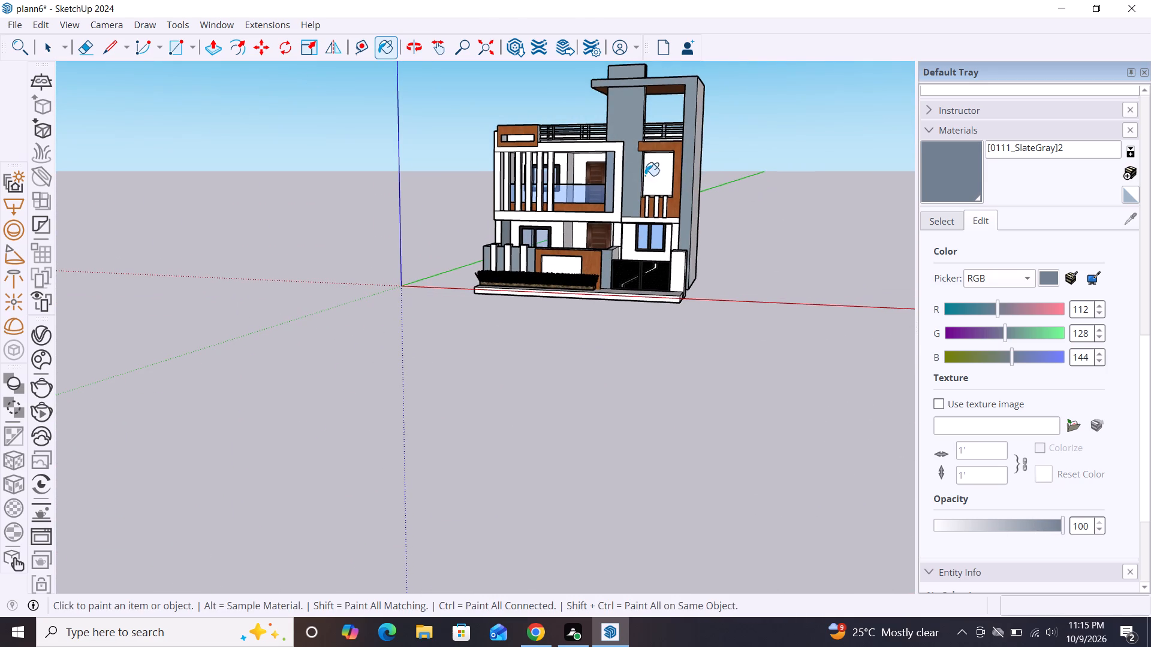
middle_drag(678, 205, 431, 205)
scroll(573, 137, down, 2)
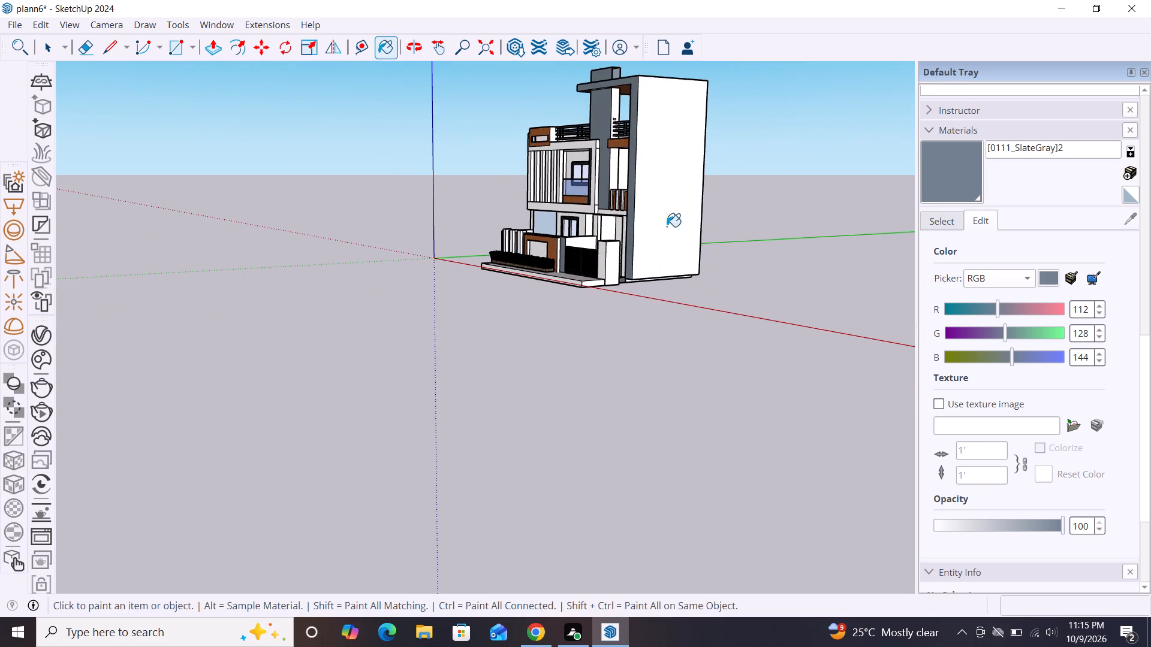
middle_drag(699, 244, 296, 244)
scroll(698, 164, down, 2)
middle_drag(670, 223, 669, 223)
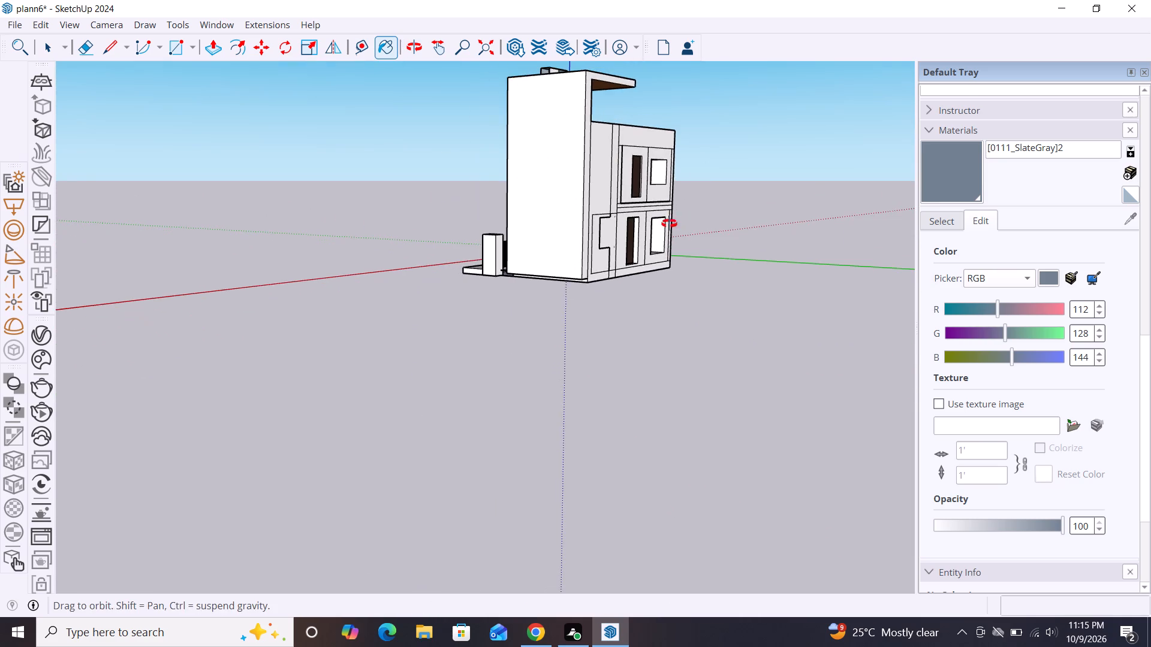
middle_drag(669, 223, 402, 176)
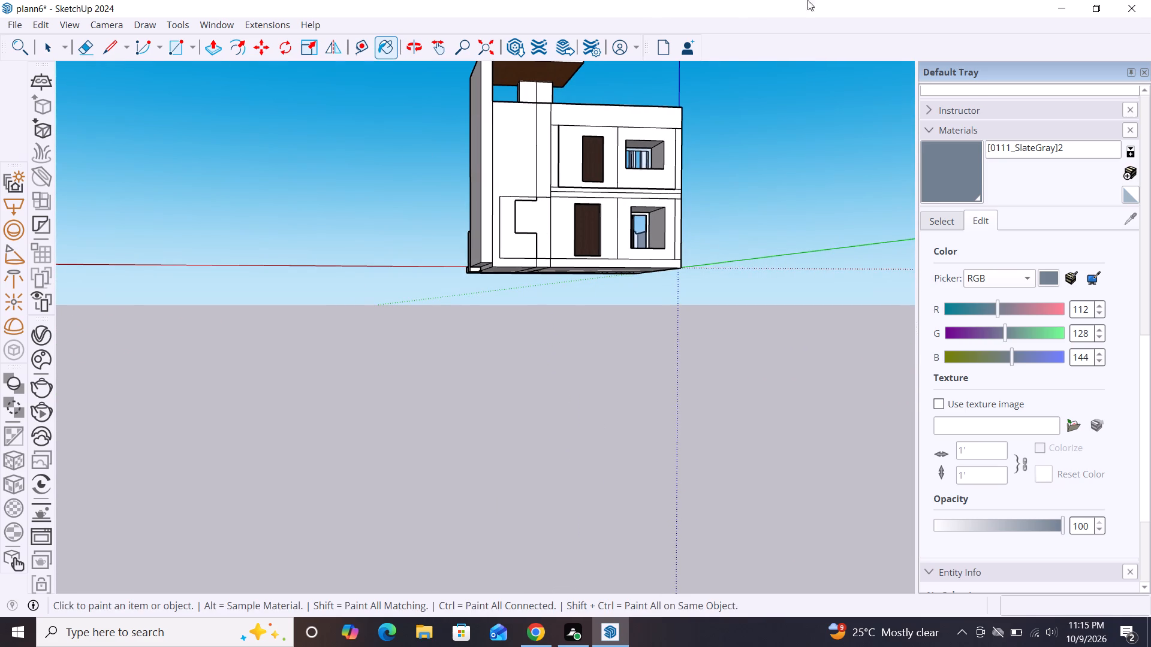
scroll(653, 176, up, 9)
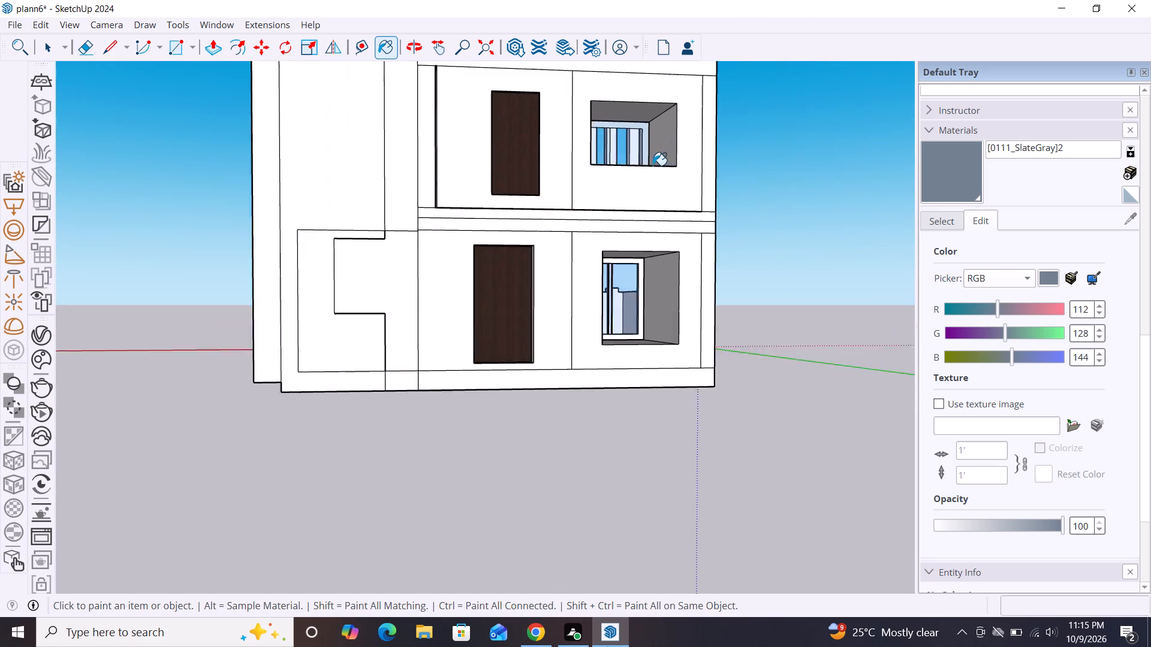
scroll(670, 93, down, 3)
middle_drag(703, 156, 641, 268)
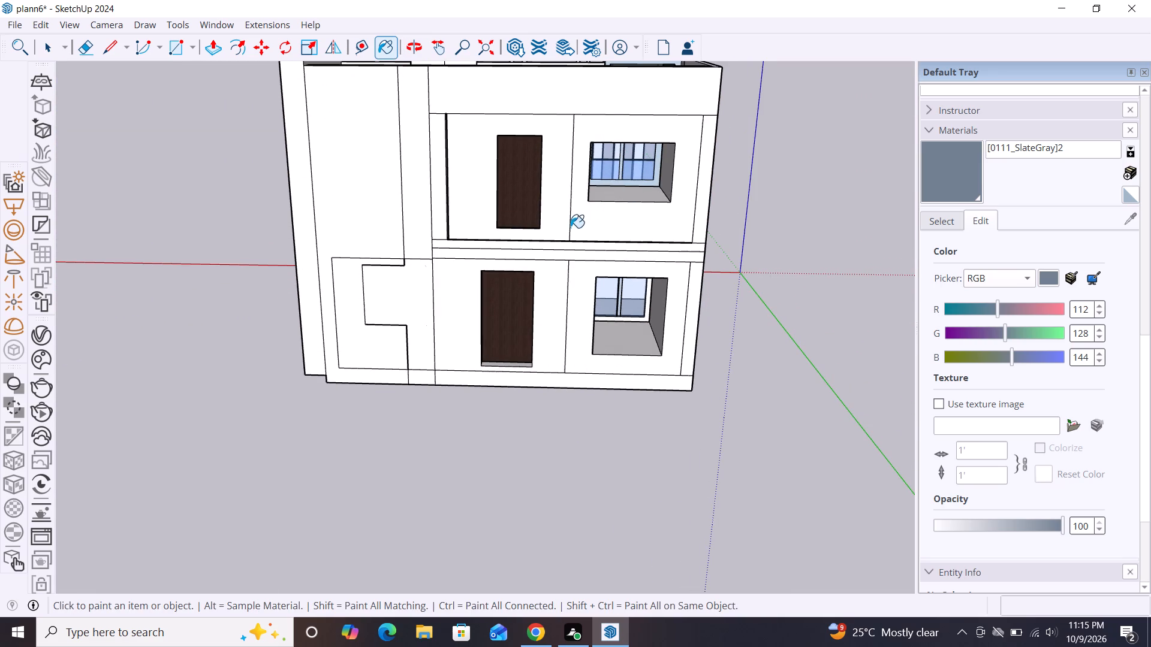
scroll(544, 176, down, 2)
scroll(595, 227, up, 3)
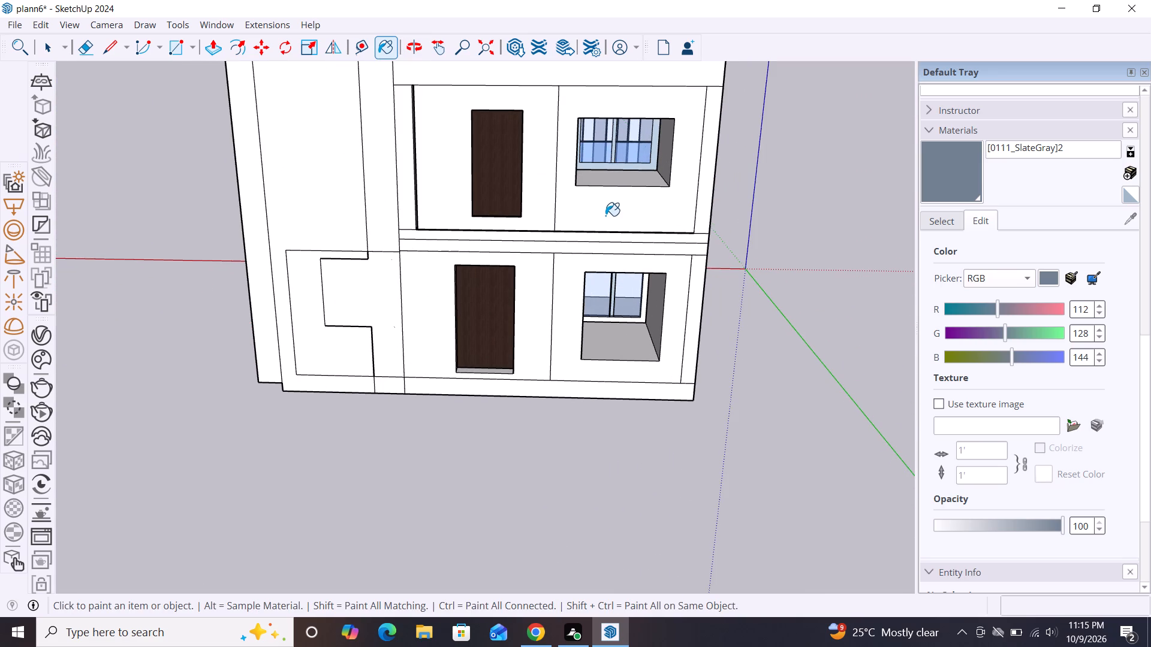
scroll(492, 328, up, 7)
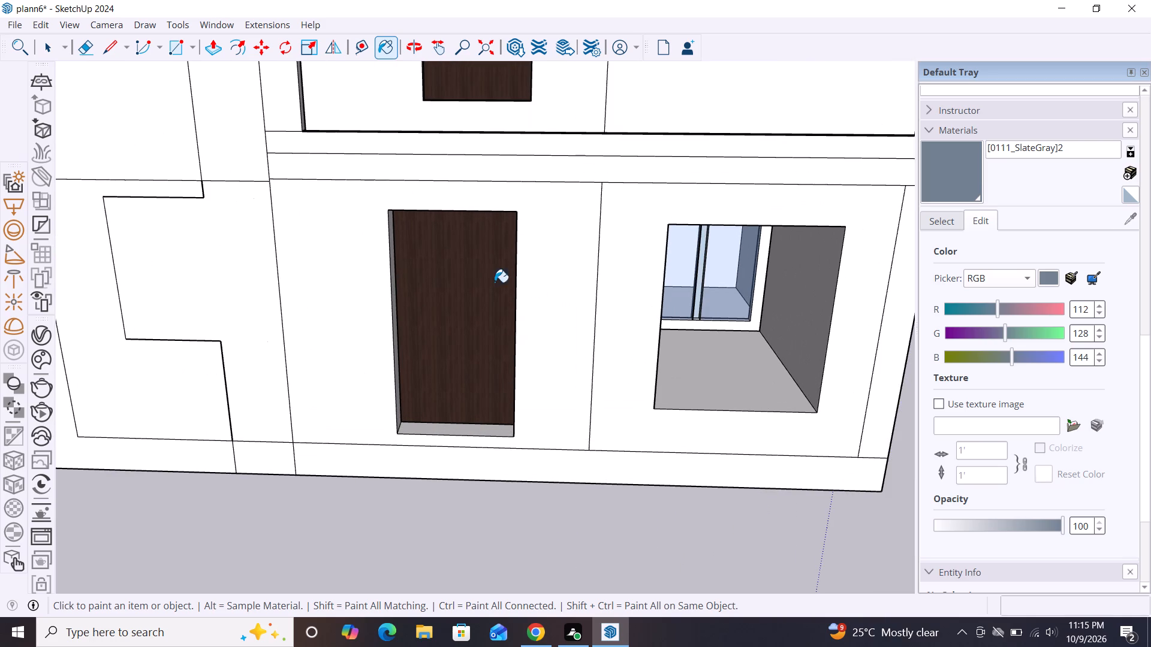
key(space)
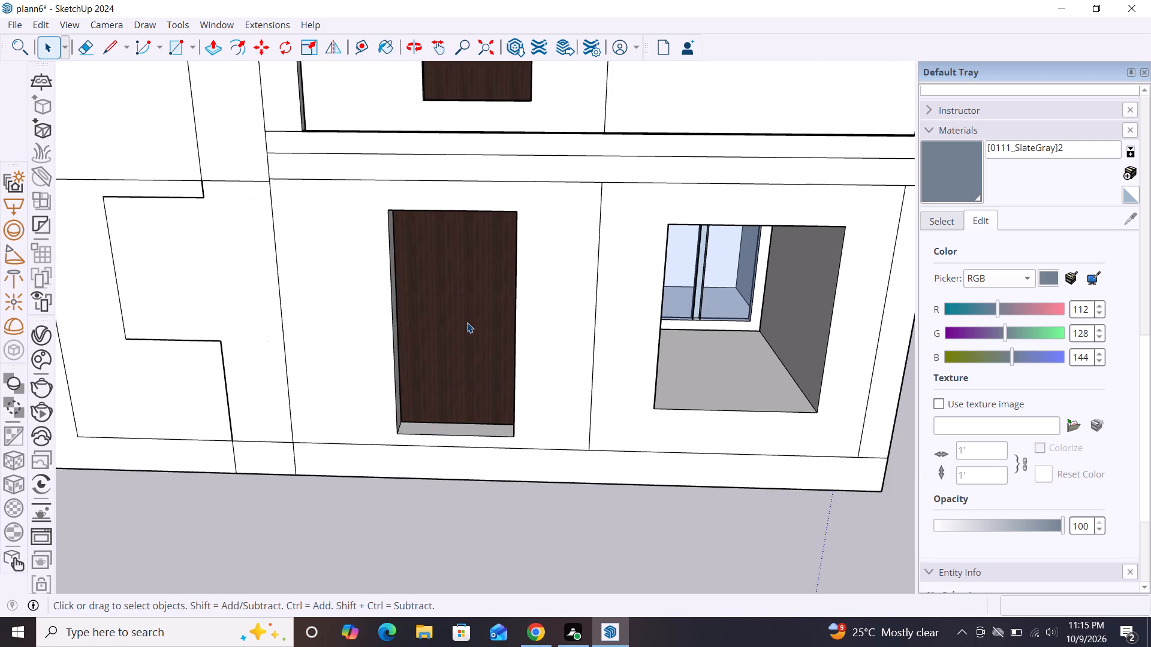
click(468, 322)
key(m)
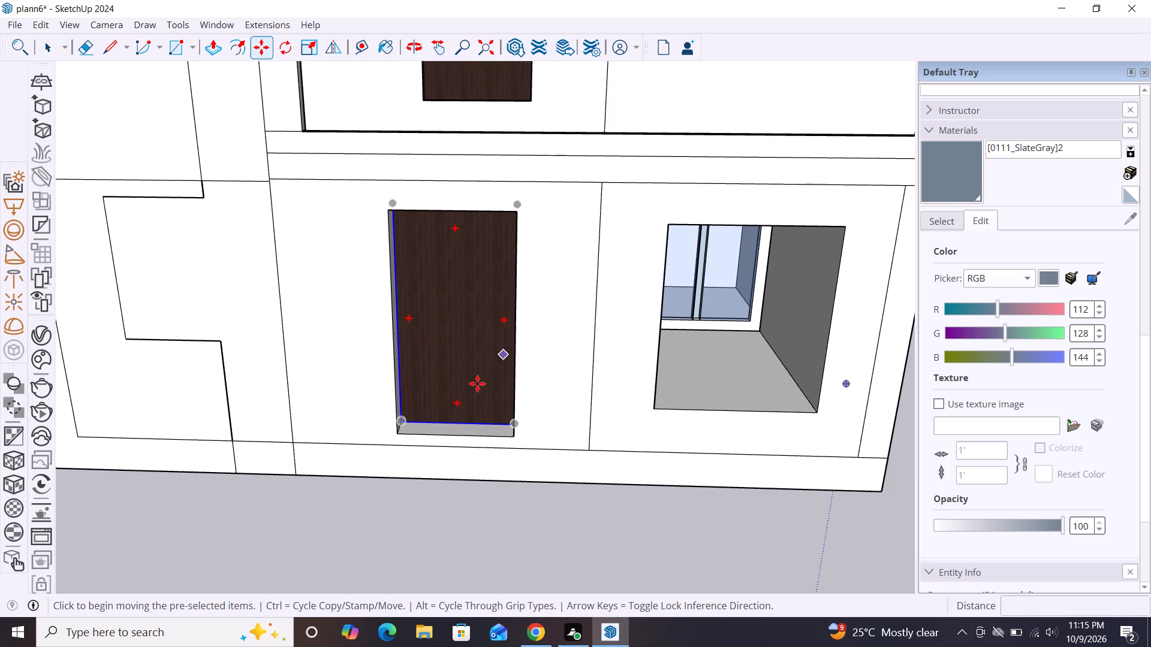
click(404, 421)
click(394, 434)
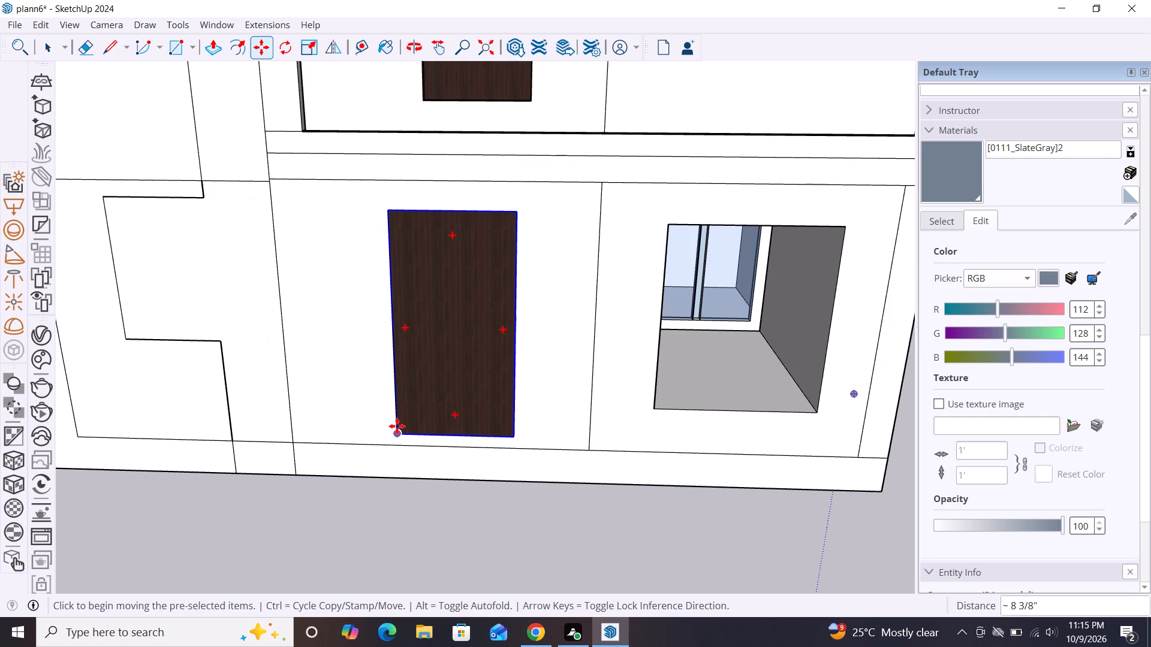
key(space)
Inspect the moved ground-floor door from the front of the house, up close at its opening.
scroll(588, 311, down, 3)
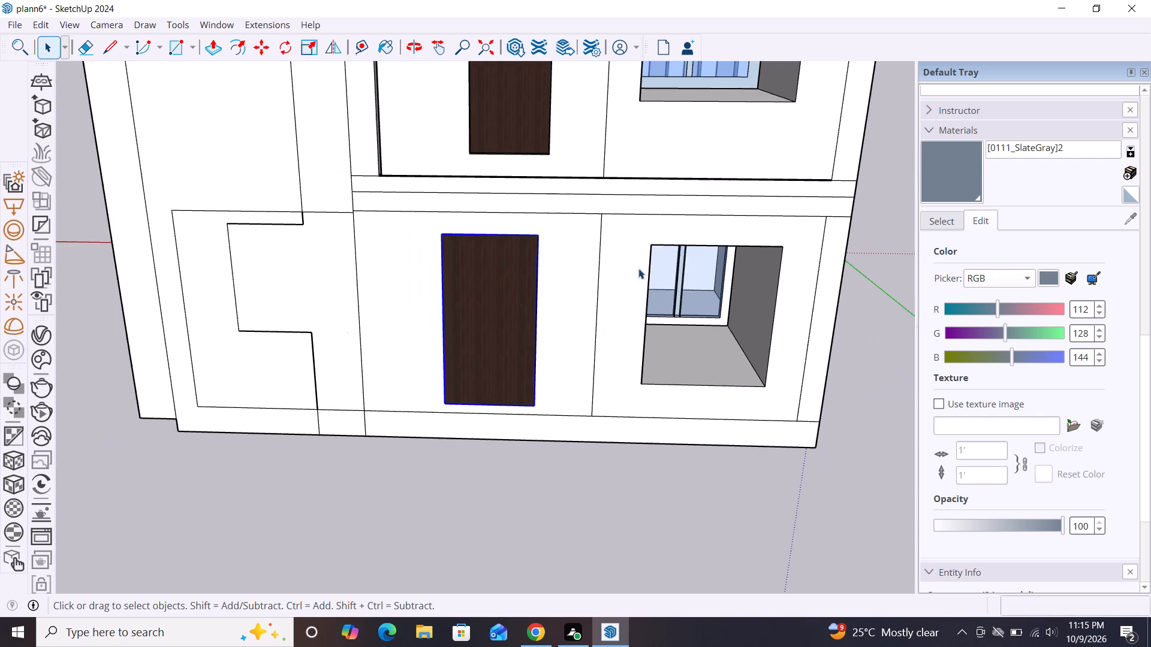
scroll(640, 214, down, 8)
middle_drag(670, 370, 282, 386)
scroll(660, 265, down, 3)
middle_drag(689, 347, 239, 331)
middle_drag(577, 367, 366, 306)
scroll(612, 278, up, 5)
middle_drag(612, 277, 586, 333)
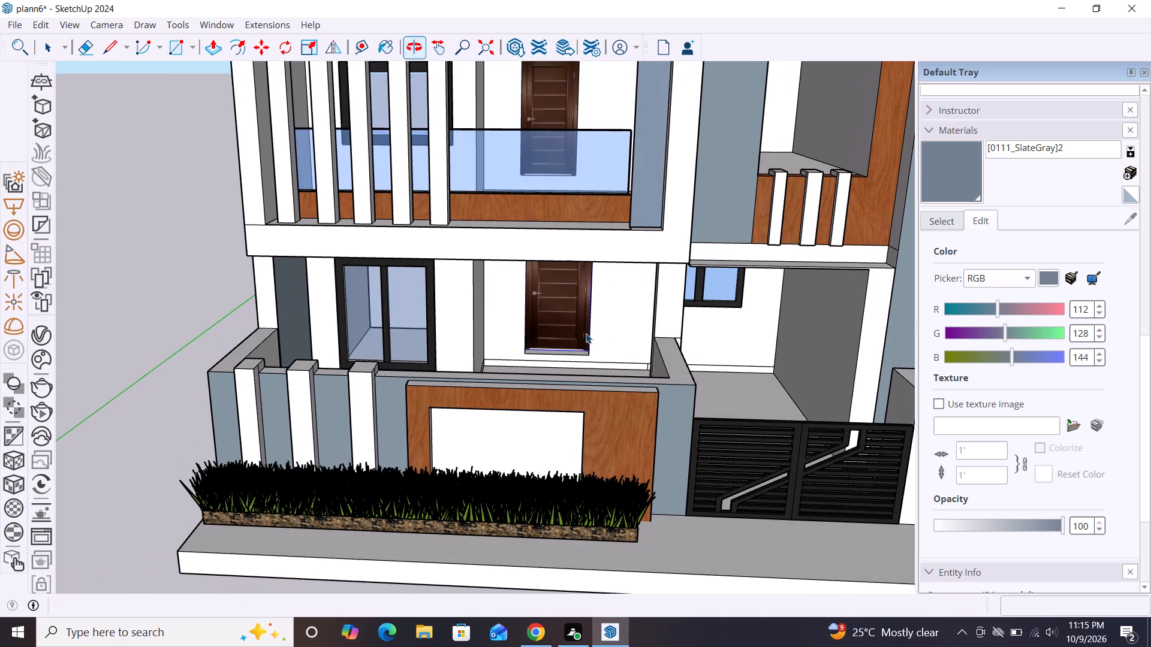
scroll(586, 331, up, 11)
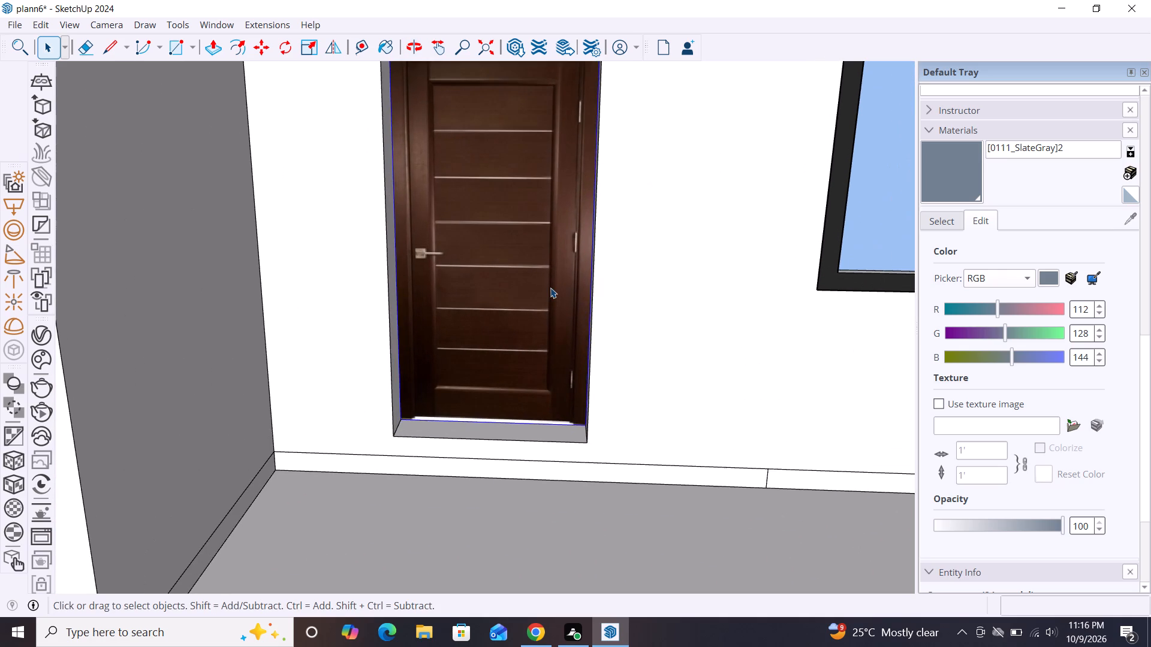
Examine the whole house from the front, sides and back, clearing the door selection.
scroll(550, 288, down, 6)
scroll(607, 217, down, 8)
scroll(573, 59, down, 1)
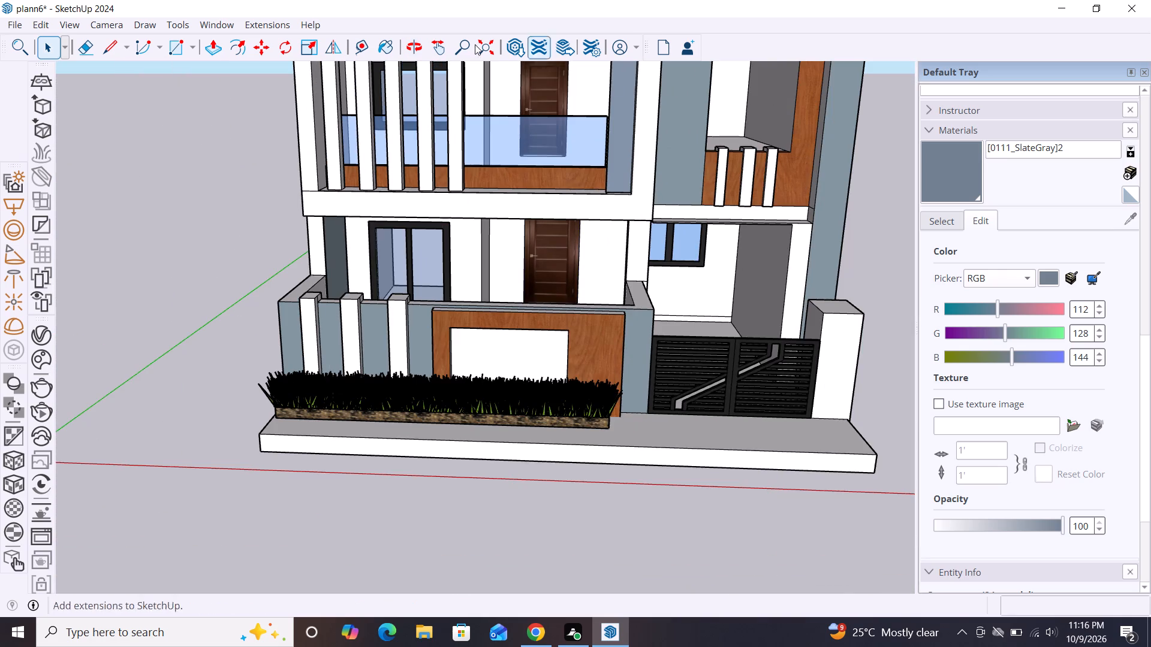
scroll(475, 44, down, 3)
scroll(599, 243, down, 10)
middle_drag(518, 270, 700, 273)
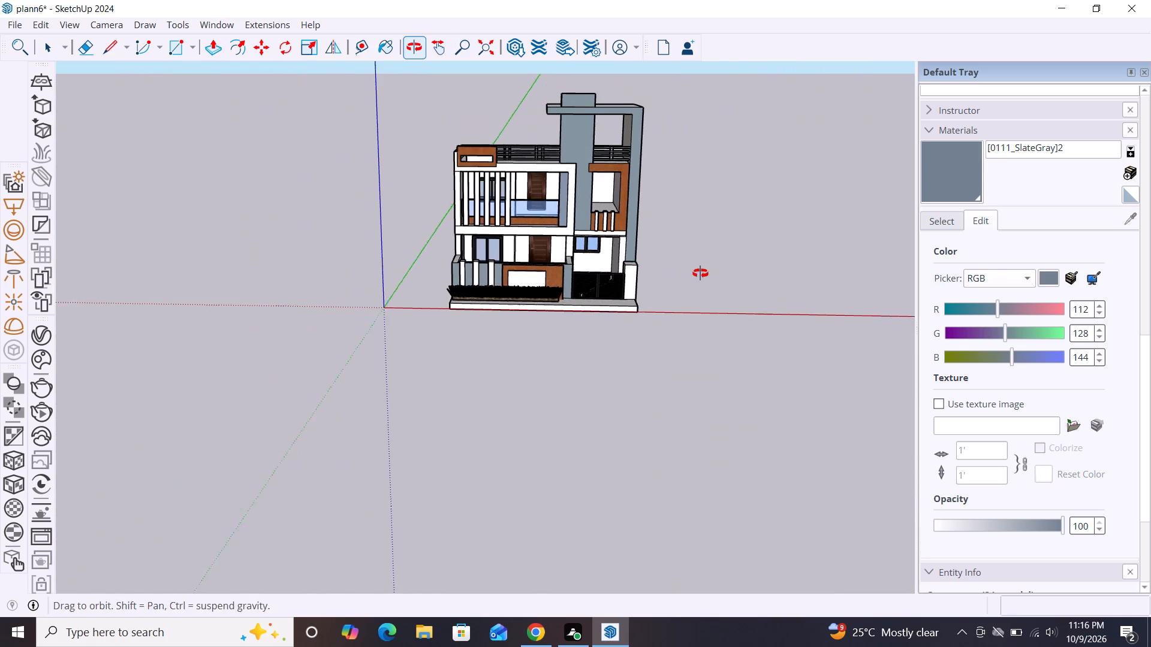
middle_drag(700, 273, 706, 274)
scroll(501, 226, down, 2)
middle_drag(438, 258, 758, 219)
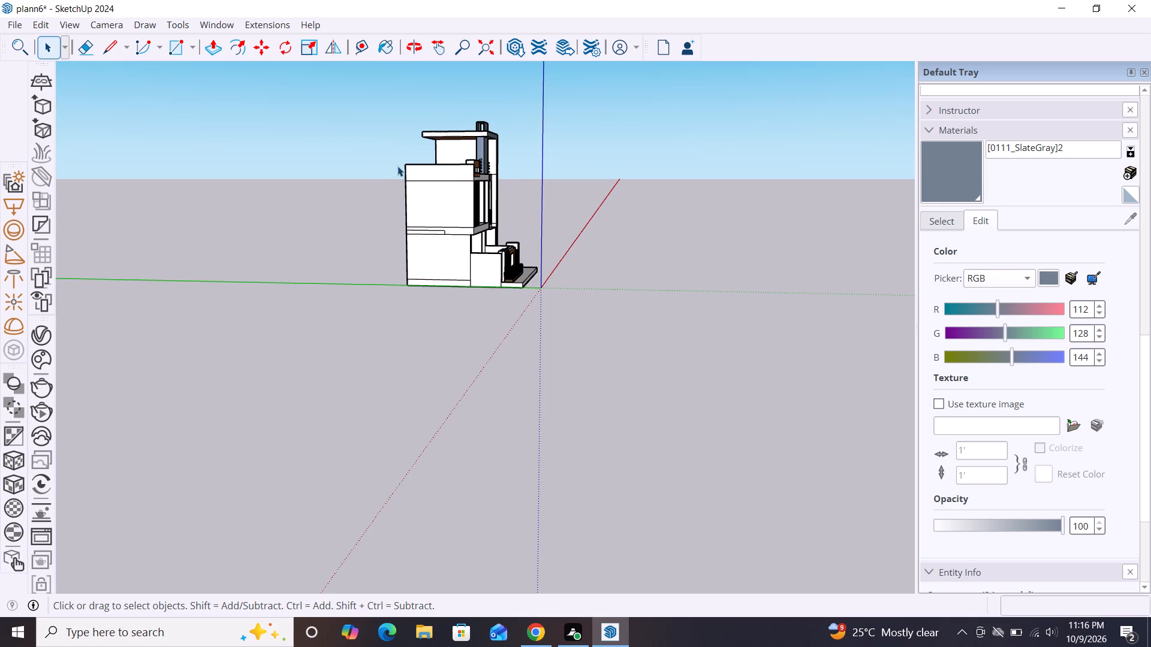
scroll(379, 217, down, 3)
middle_drag(477, 229, 673, 223)
scroll(429, 186, down, 3)
middle_drag(367, 237, 436, 237)
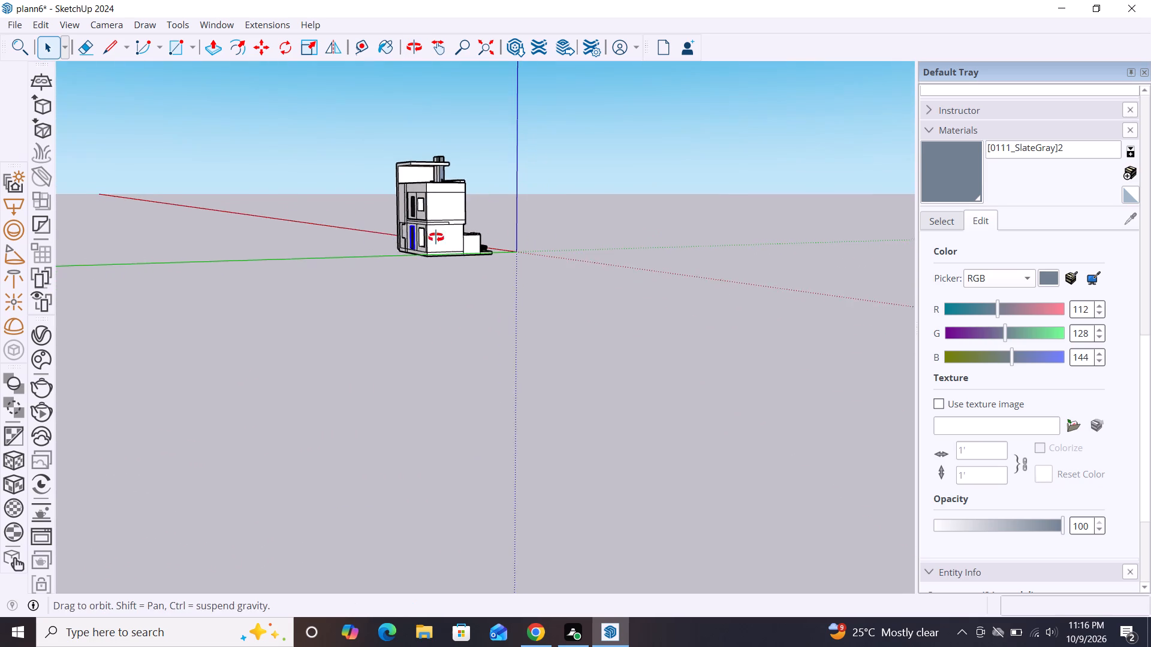
middle_drag(436, 237, 631, 241)
click(596, 300)
scroll(436, 196, down, 3)
middle_drag(314, 236, 462, 264)
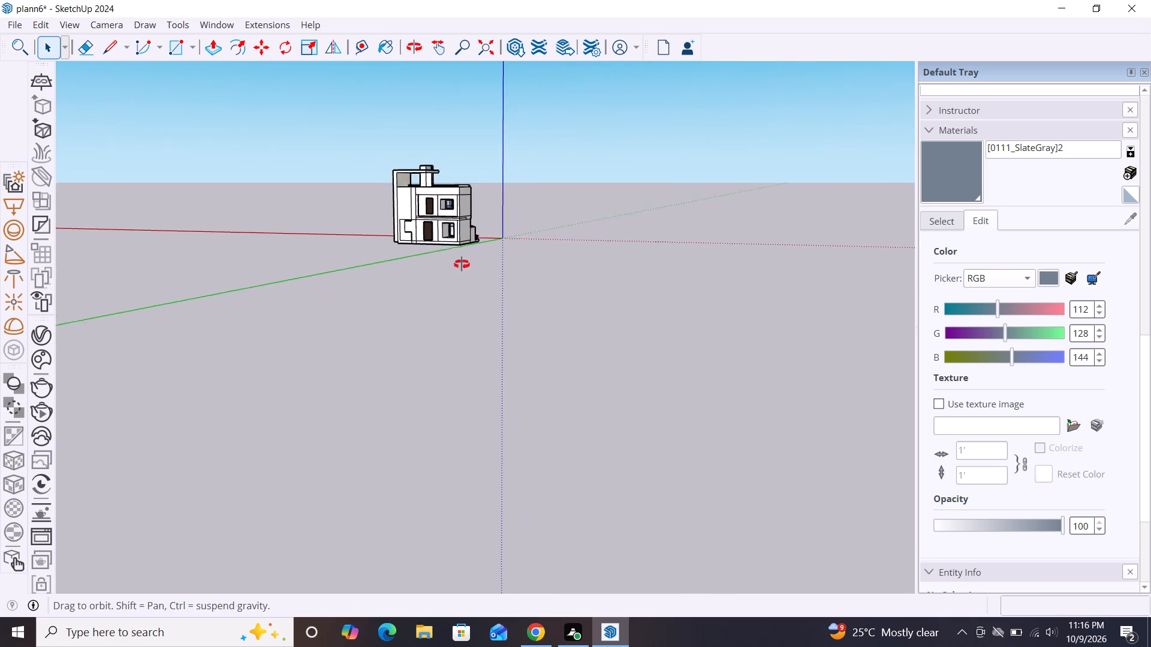
middle_drag(462, 264, 686, 317)
scroll(438, 226, down, 3)
middle_drag(386, 283, 763, 300)
scroll(369, 201, down, 2)
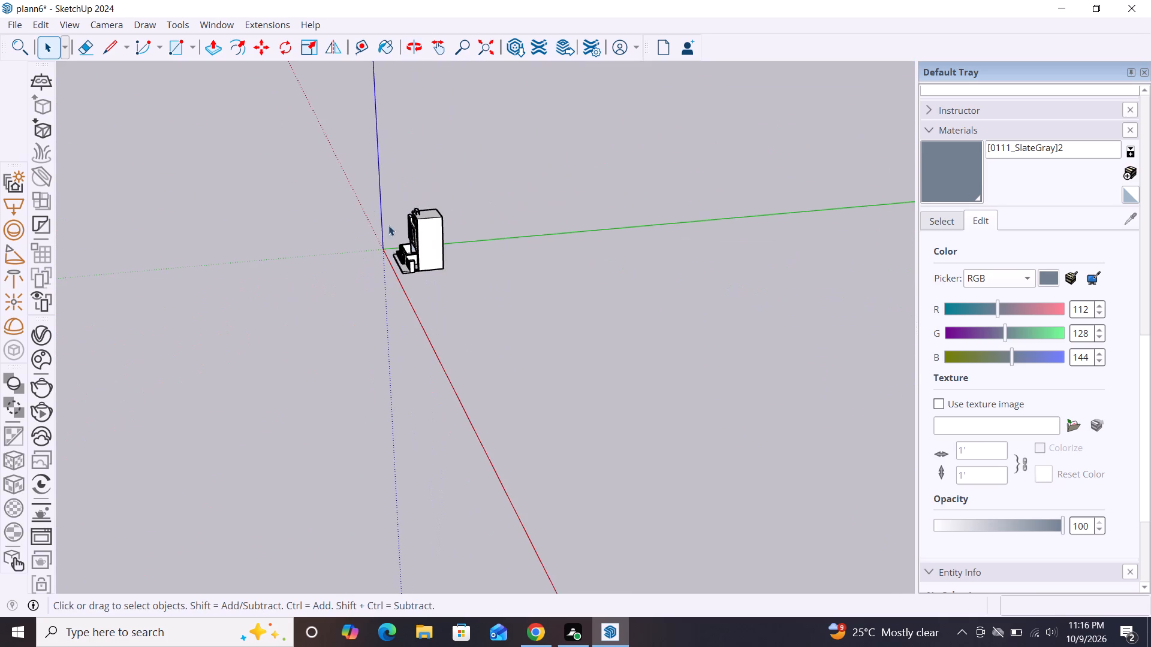
middle_drag(348, 270, 718, 268)
Examine the front elevation of the house from several heights and distances.
scroll(430, 268, up, 9)
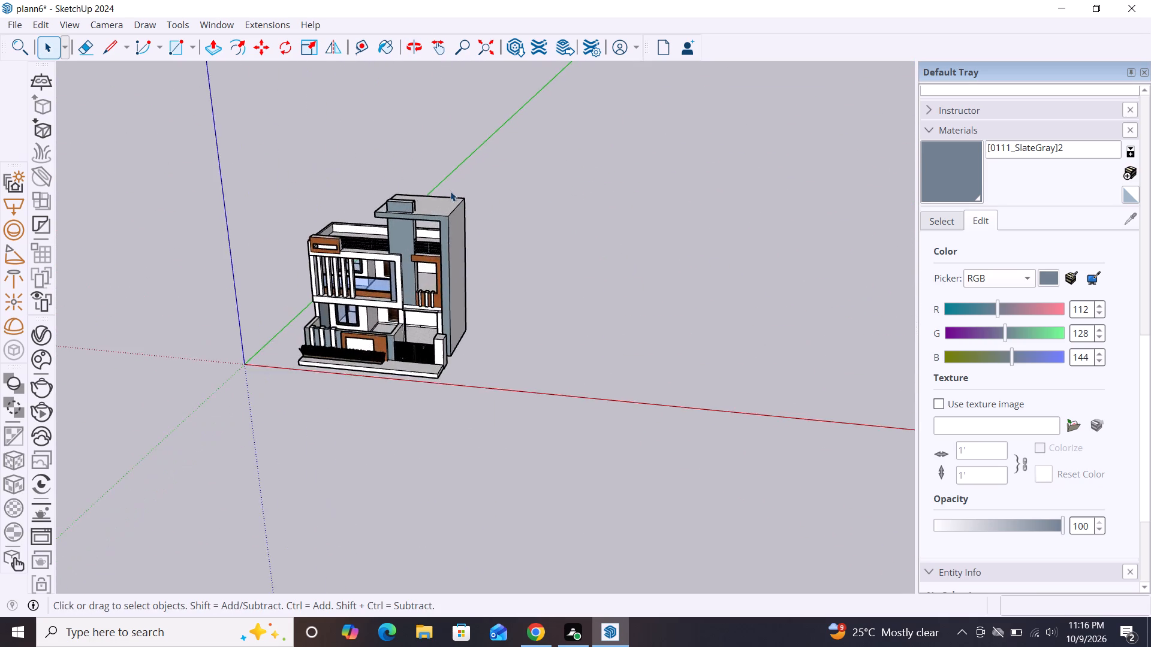
scroll(507, 203, down, 3)
middle_drag(400, 307, 521, 235)
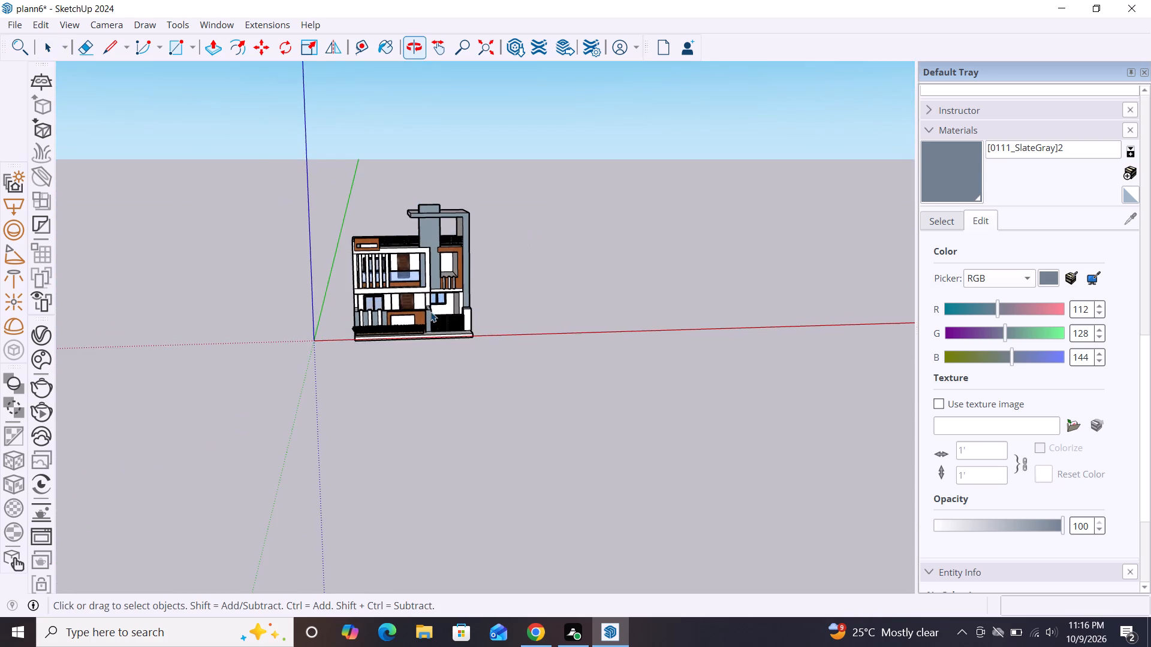
scroll(430, 312, up, 3)
scroll(652, 208, down, 3)
middle_drag(529, 393, 439, 398)
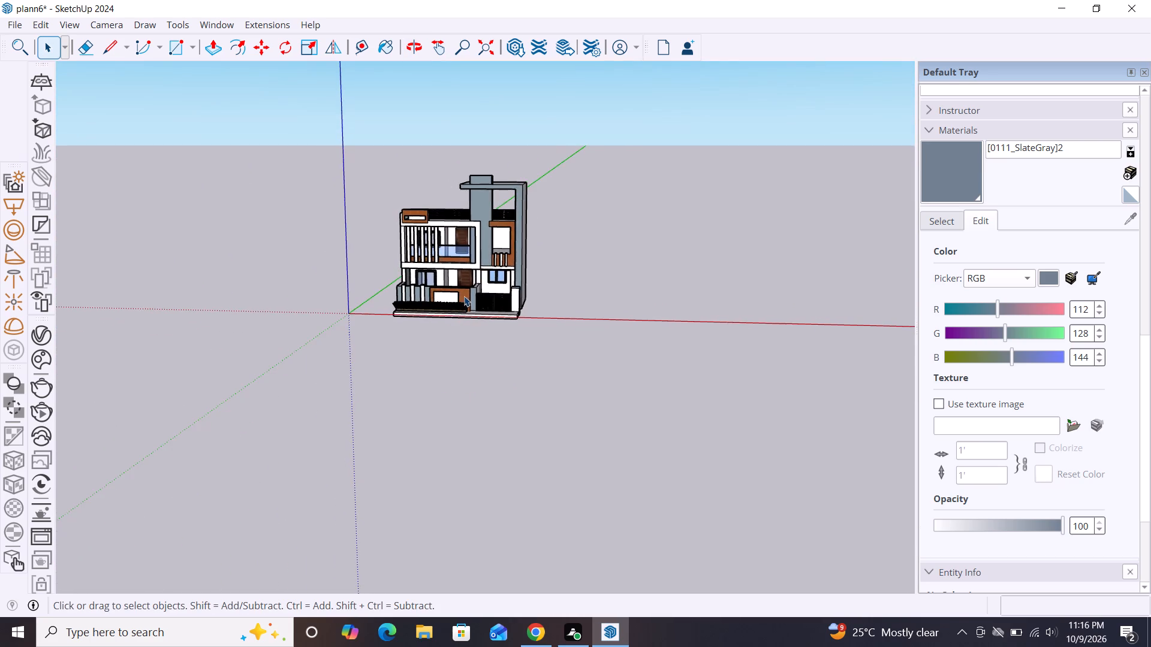
scroll(464, 296, up, 10)
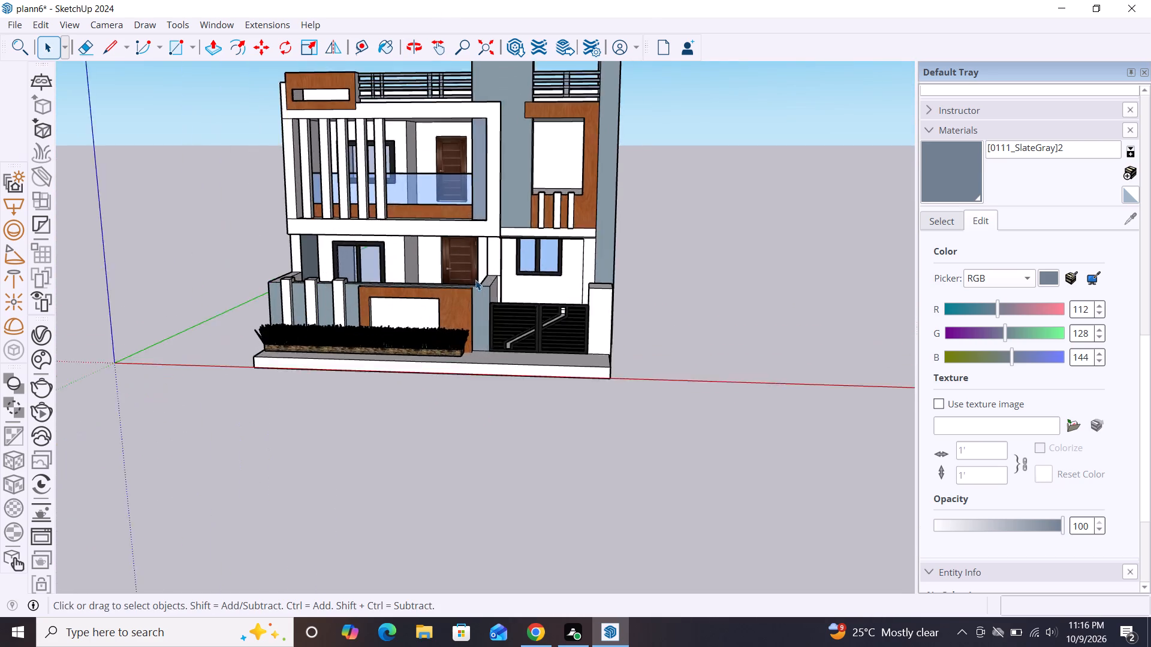
scroll(538, 237, down, 8)
scroll(577, 205, down, 2)
middle_drag(554, 241, 580, 300)
scroll(533, 243, up, 4)
scroll(531, 238, down, 4)
middle_drag(523, 299, 523, 263)
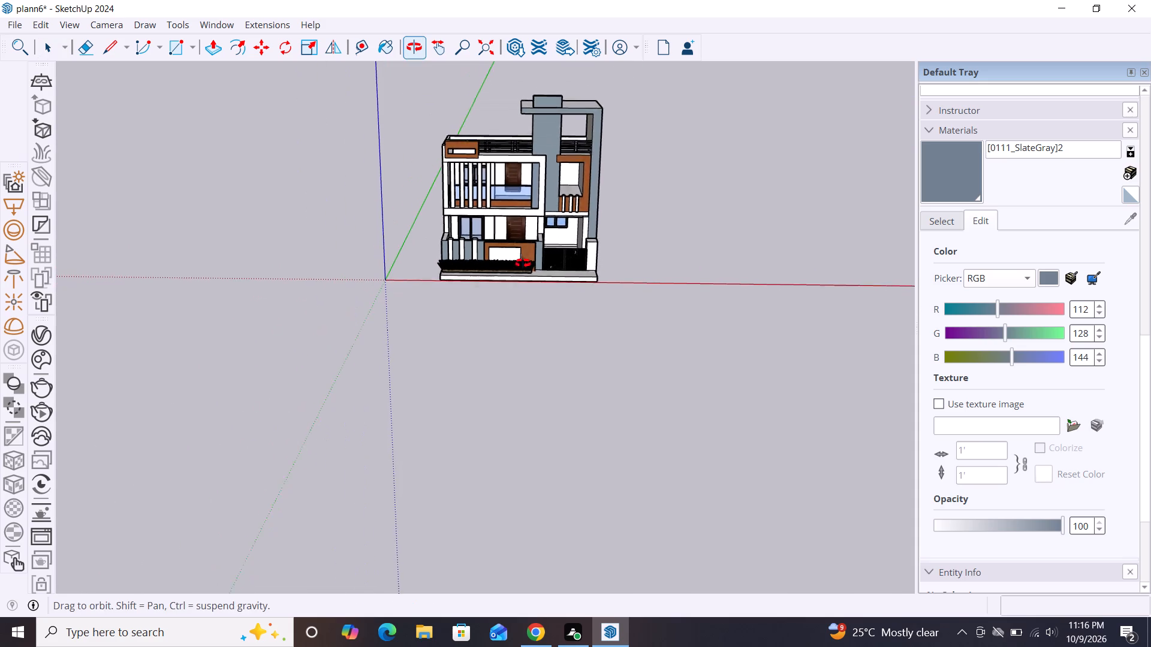
middle_drag(523, 263, 521, 250)
scroll(520, 214, up, 14)
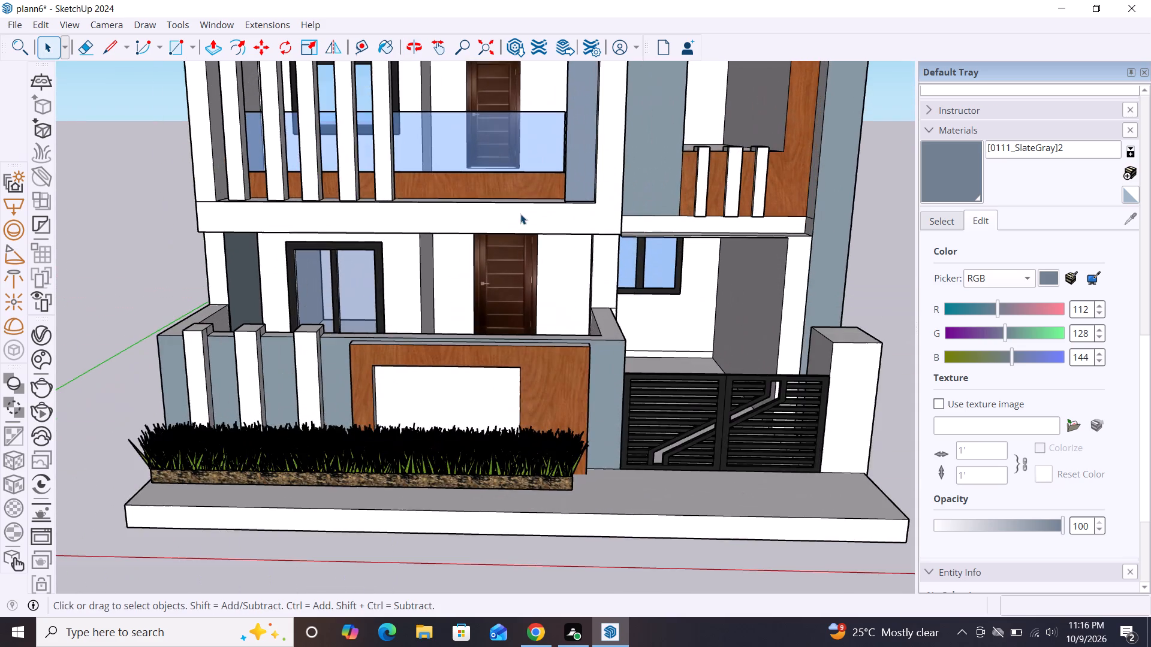
scroll(520, 214, down, 8)
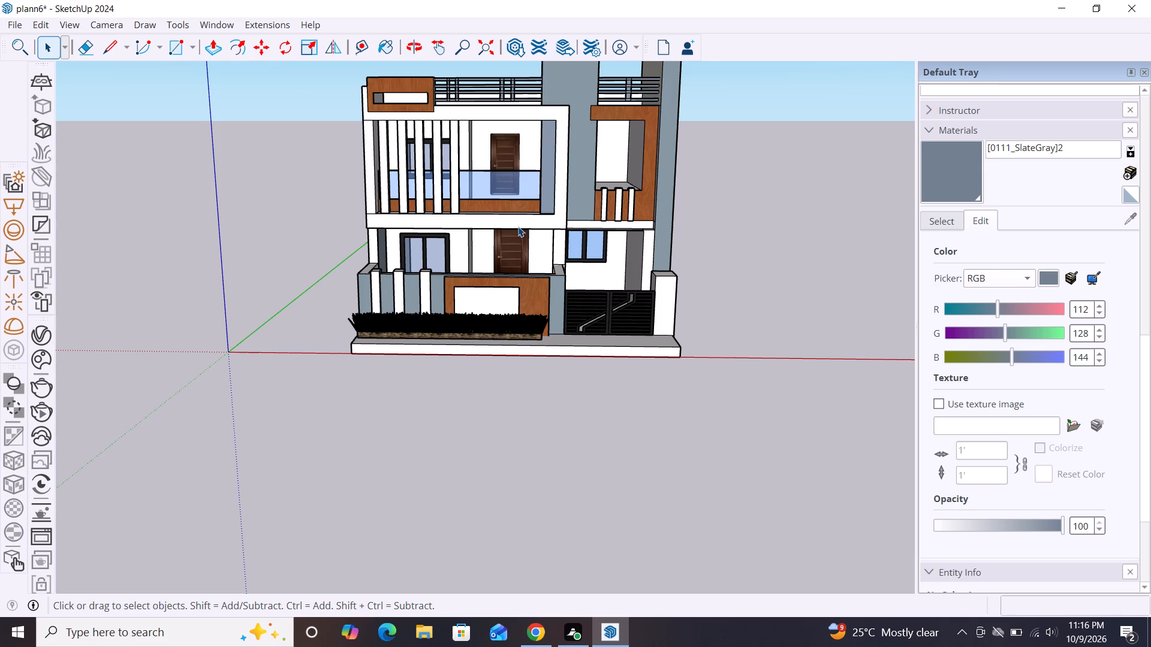
key(Escape)
Push/Pull the gate-side end face of the boundary wall's wood frame about 1' 1 15/16" to reach the wall's end.
scroll(558, 369, down, 3)
middle_drag(554, 331, 213, 339)
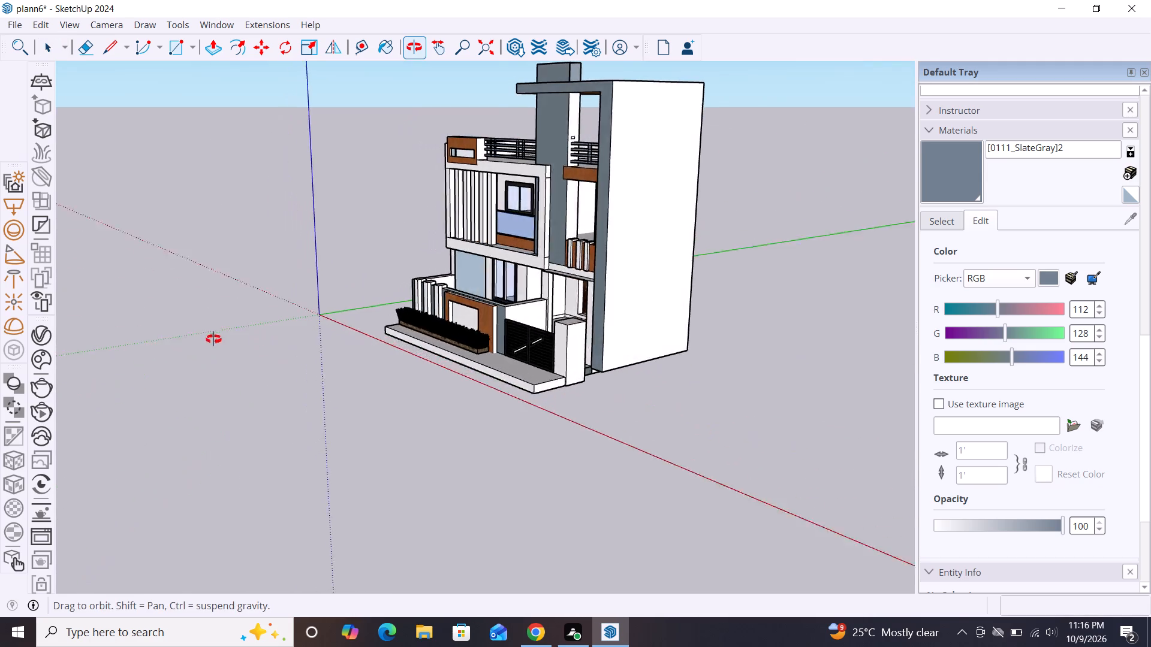
middle_drag(213, 339, 192, 337)
scroll(495, 322, up, 17)
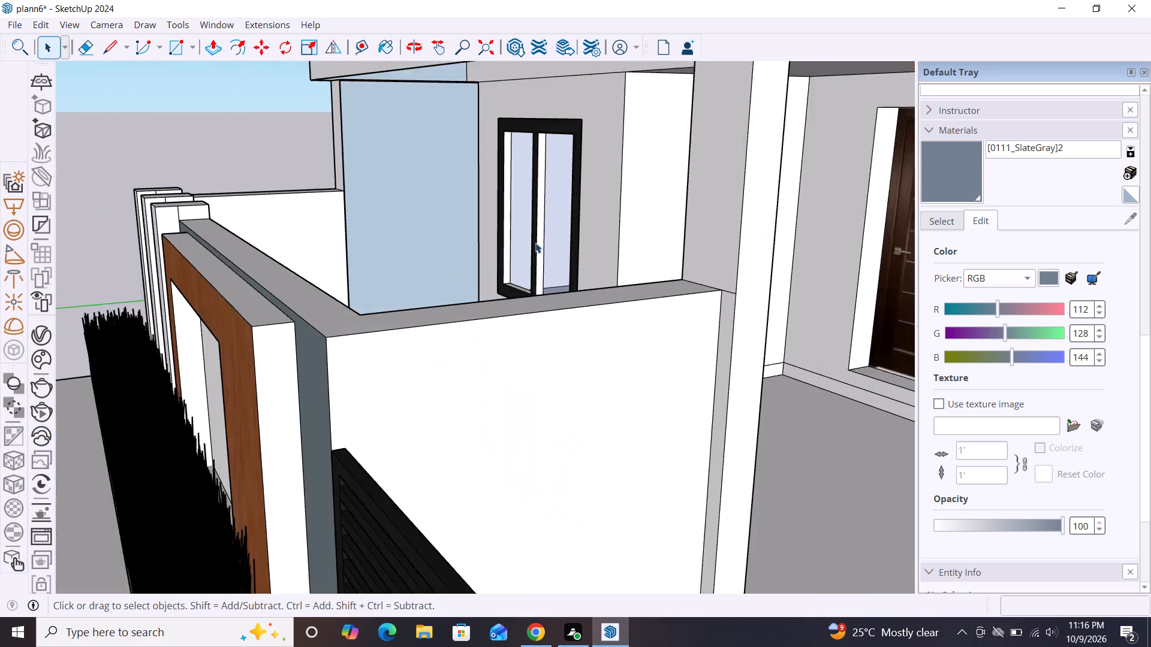
scroll(562, 211, down, 4)
scroll(417, 315, up, 2)
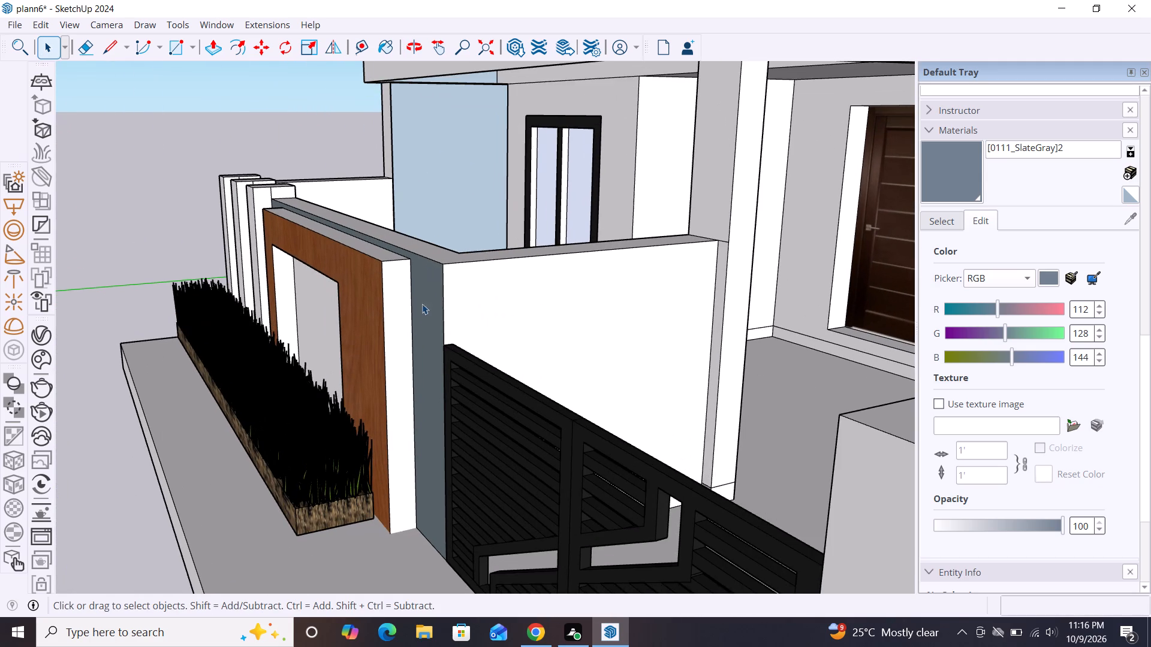
key(p)
click(394, 341)
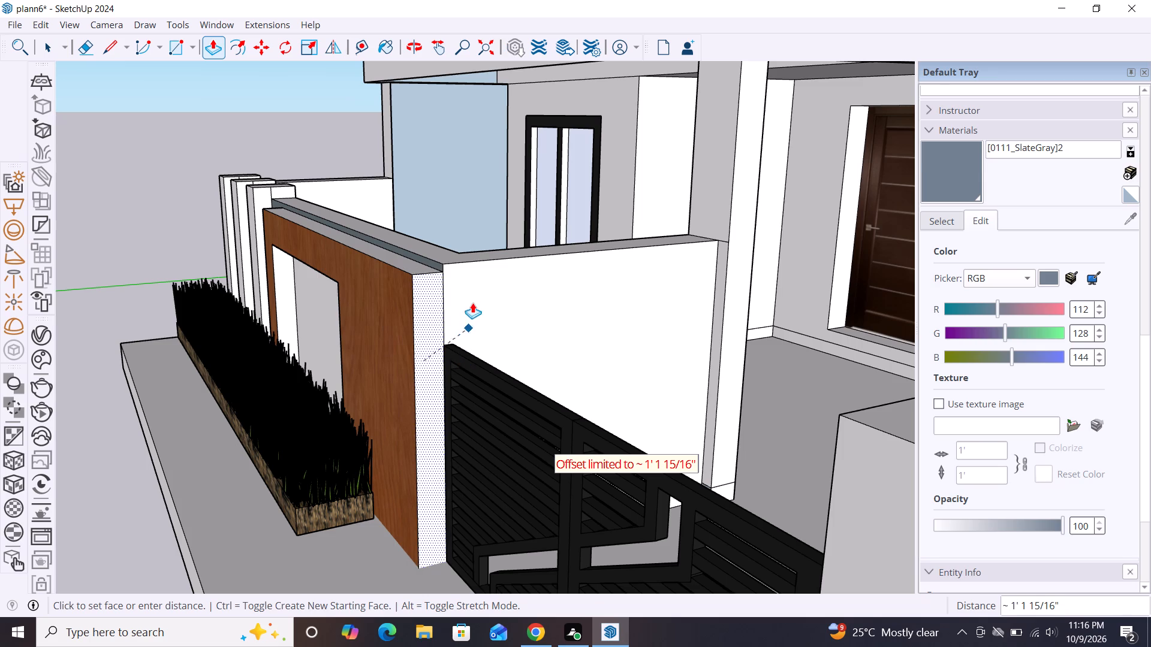
click(472, 298)
scroll(312, 210, down, 2)
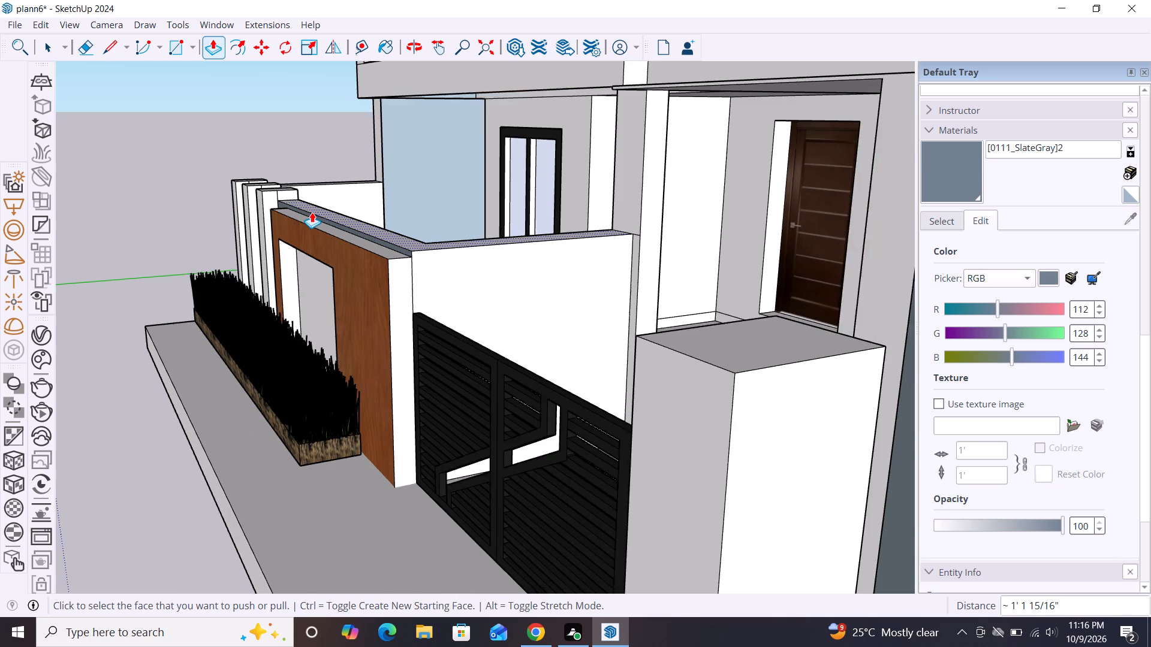
scroll(312, 212, down, 3)
middle_drag(318, 337, 617, 322)
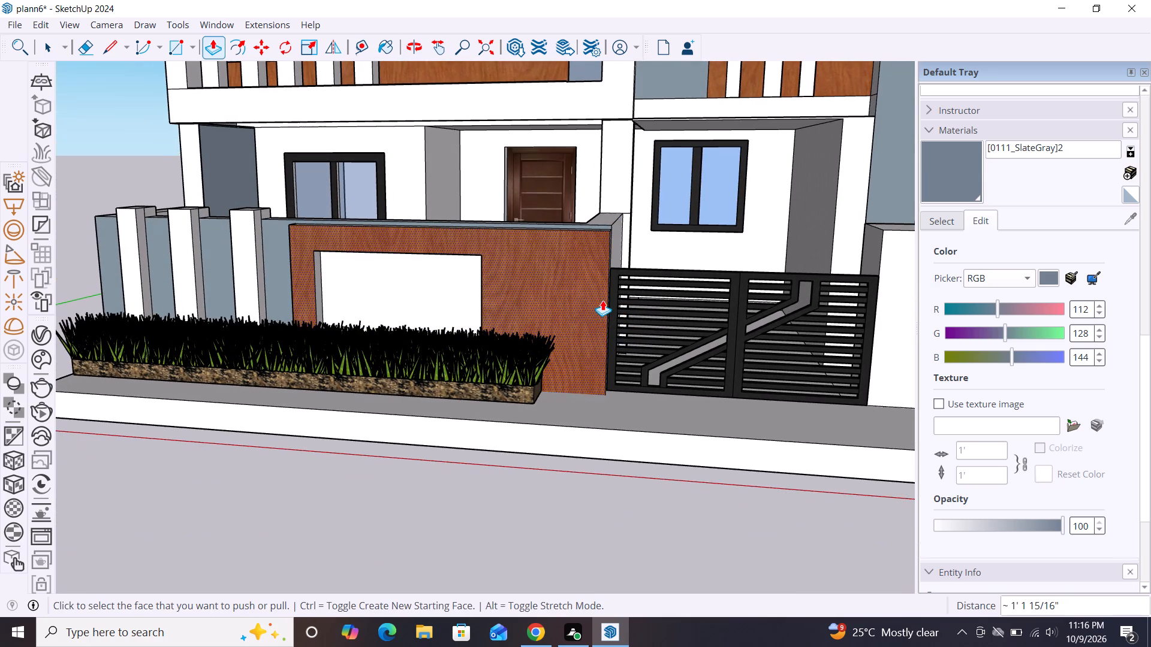
Examine the front elevation from a distance and the slatted entrance gate up close.
key(space)
scroll(358, 234, down, 13)
middle_drag(352, 343, 387, 333)
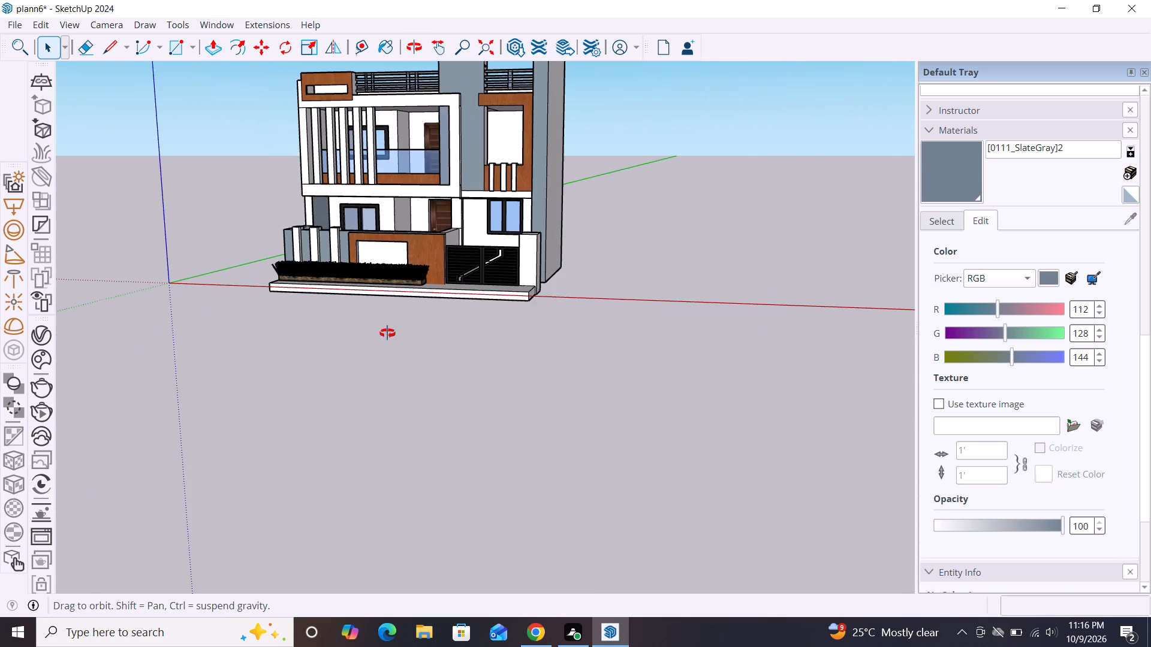
middle_drag(387, 333, 474, 332)
scroll(481, 239, down, 2)
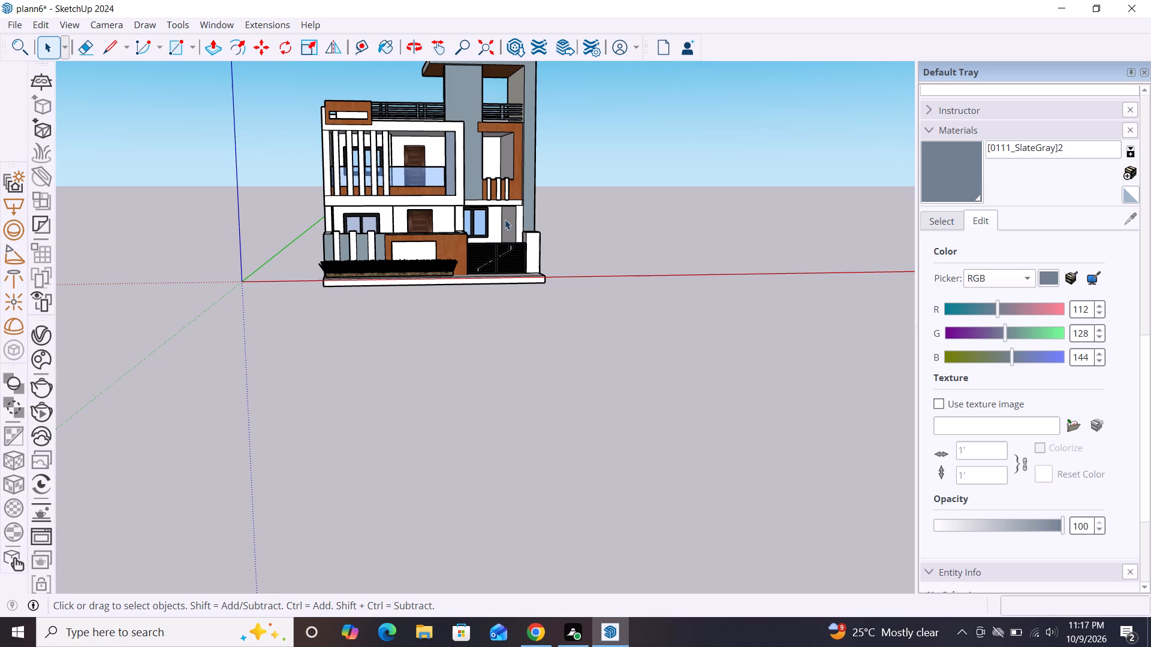
scroll(505, 219, down, 2)
scroll(516, 268, up, 5)
scroll(543, 243, down, 2)
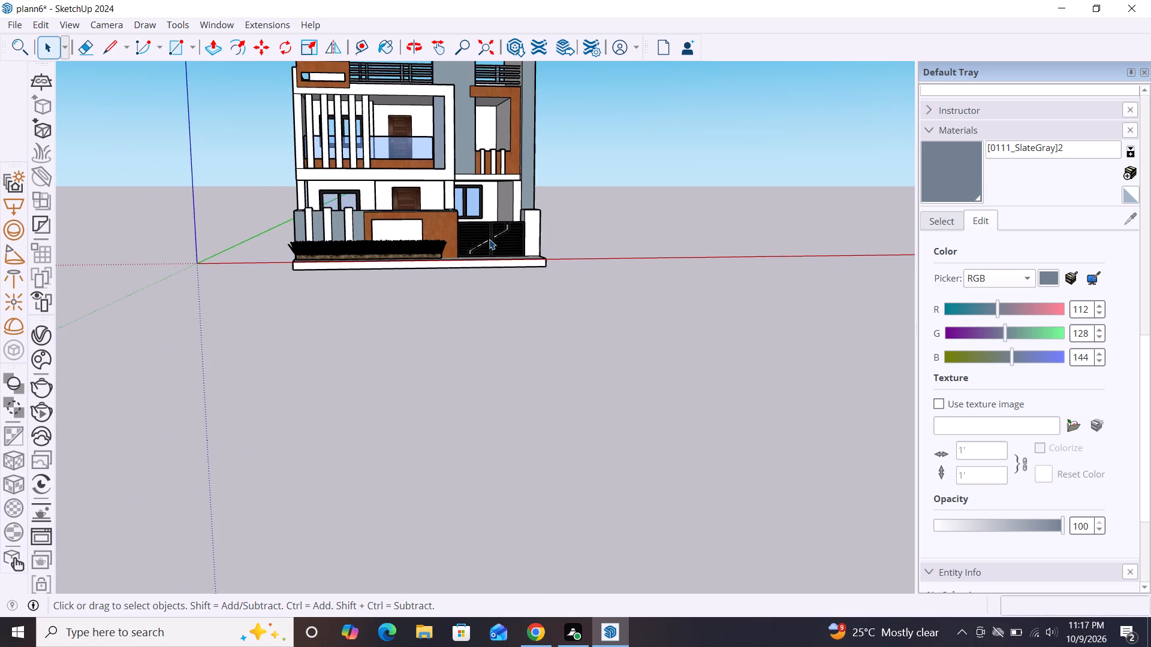
scroll(489, 239, up, 11)
scroll(489, 239, up, 15)
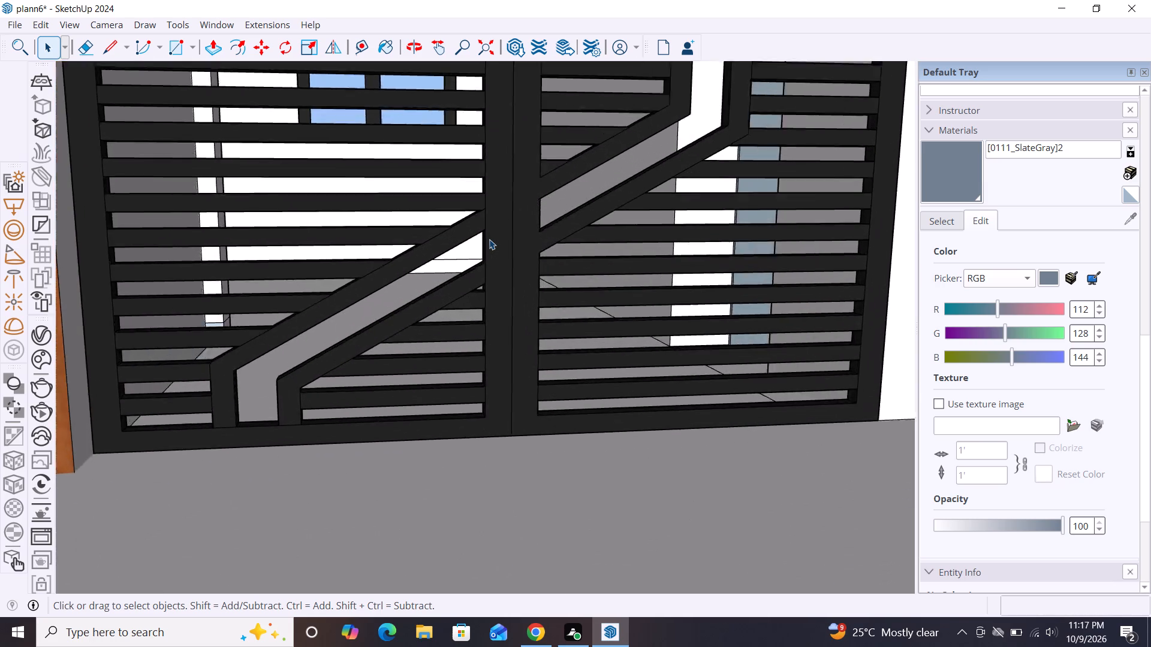
scroll(489, 239, up, 16)
scroll(489, 239, down, 5)
scroll(535, 208, down, 10)
scroll(593, 240, down, 5)
scroll(689, 257, down, 4)
scroll(637, 225, down, 3)
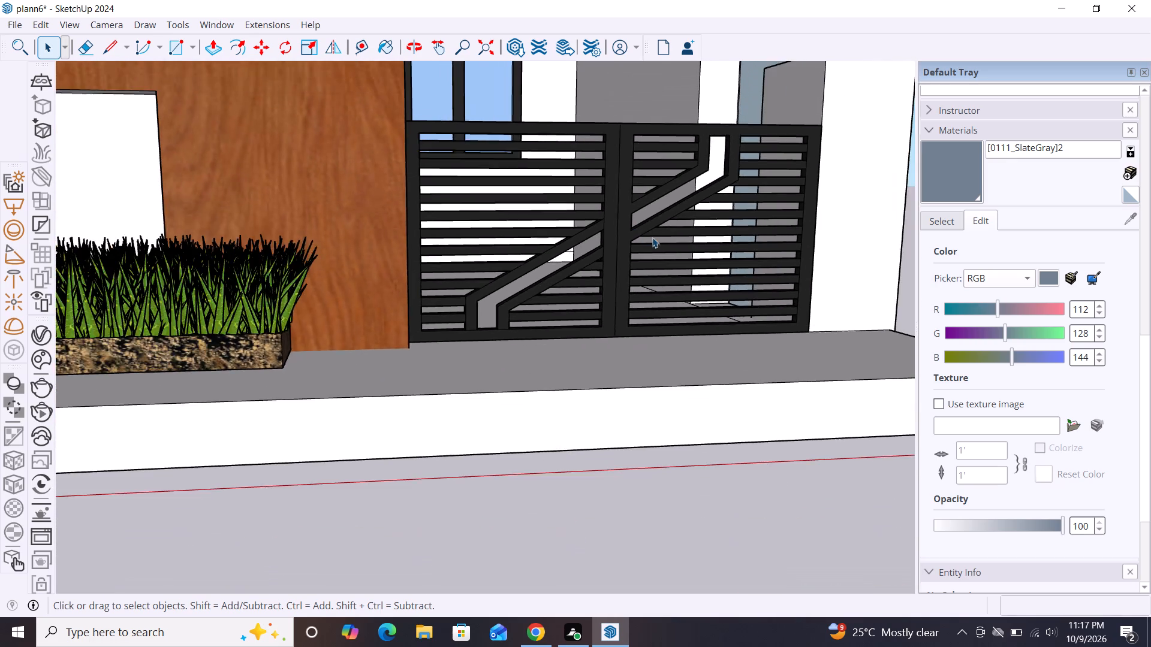
scroll(667, 246, down, 9)
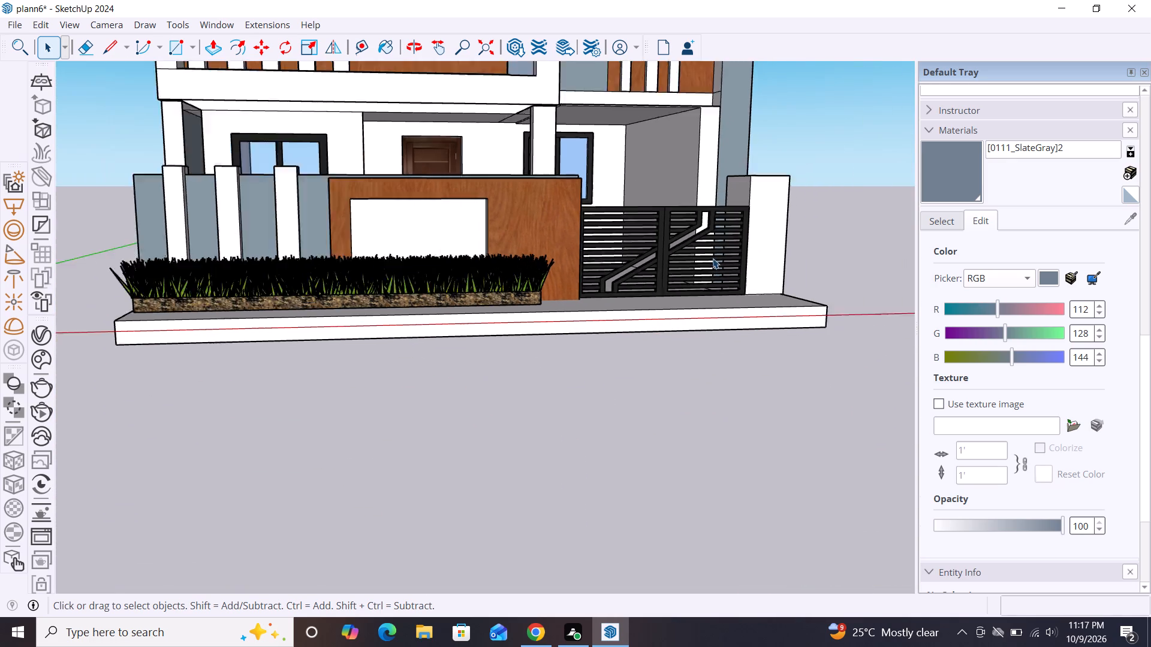
Push/Pull the top face of the front base slab, below the gate and planter, down 15/16".
scroll(713, 258, down, 4)
middle_drag(590, 362, 511, 422)
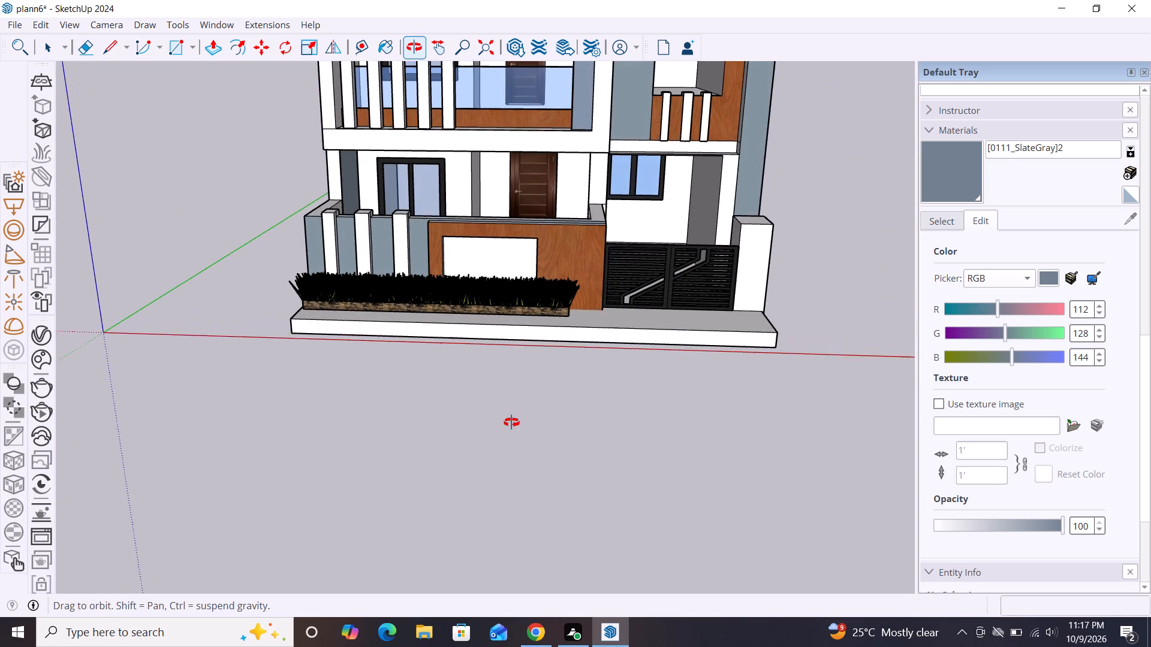
middle_drag(511, 422, 511, 425)
scroll(586, 306, up, 3)
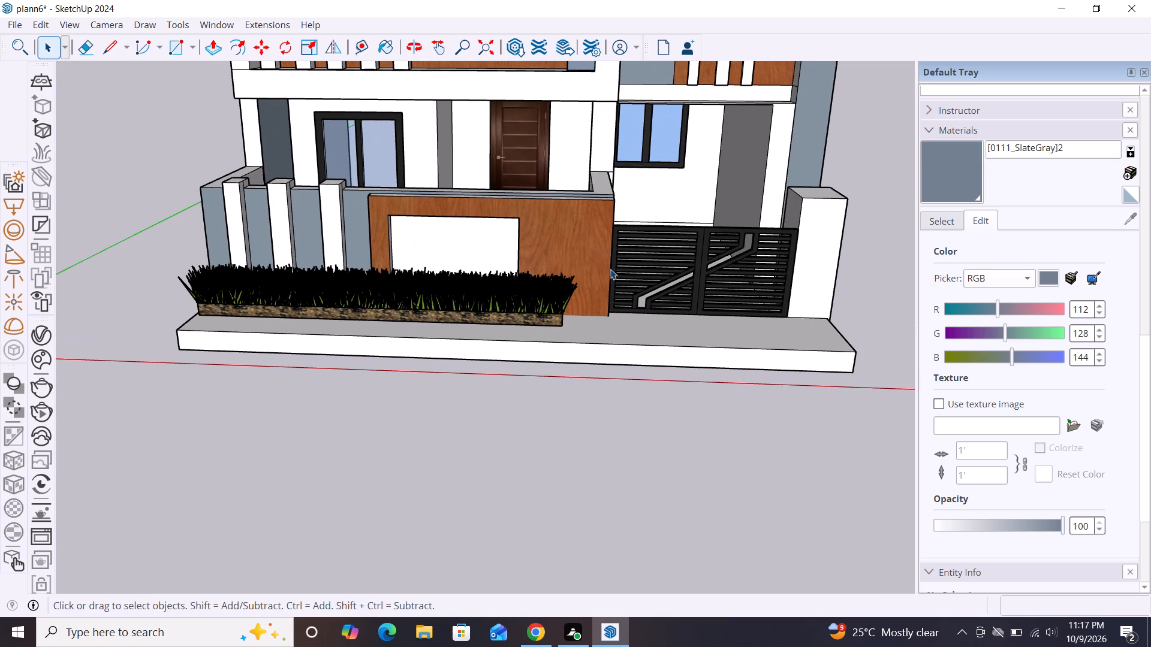
key(p)
click(681, 328)
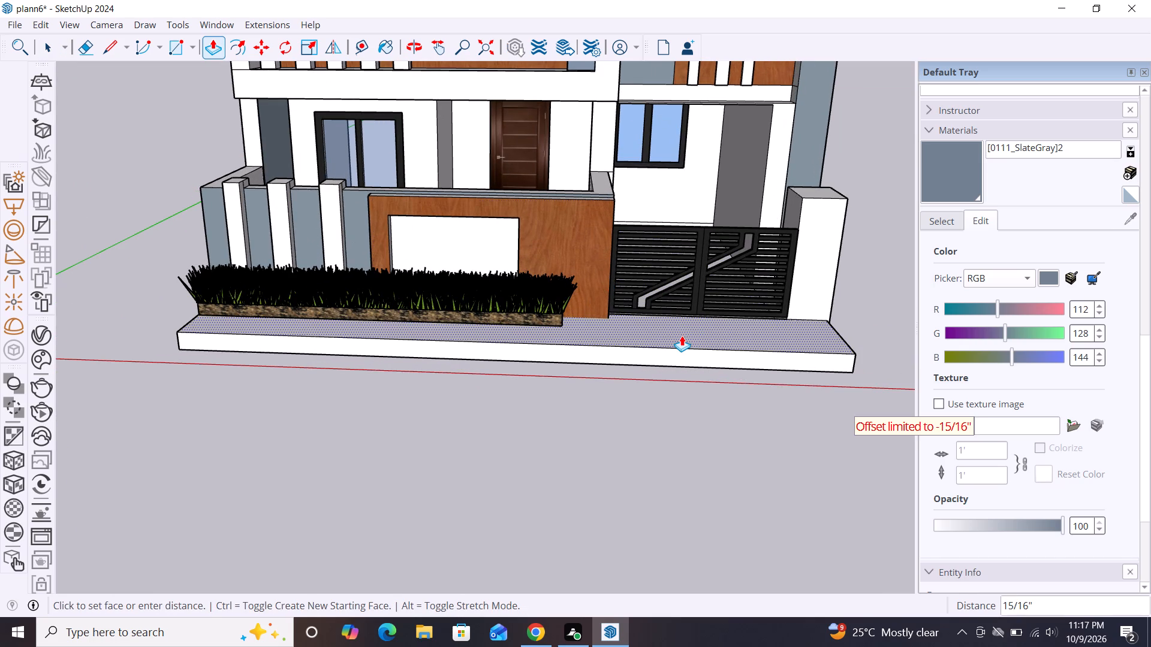
click(685, 340)
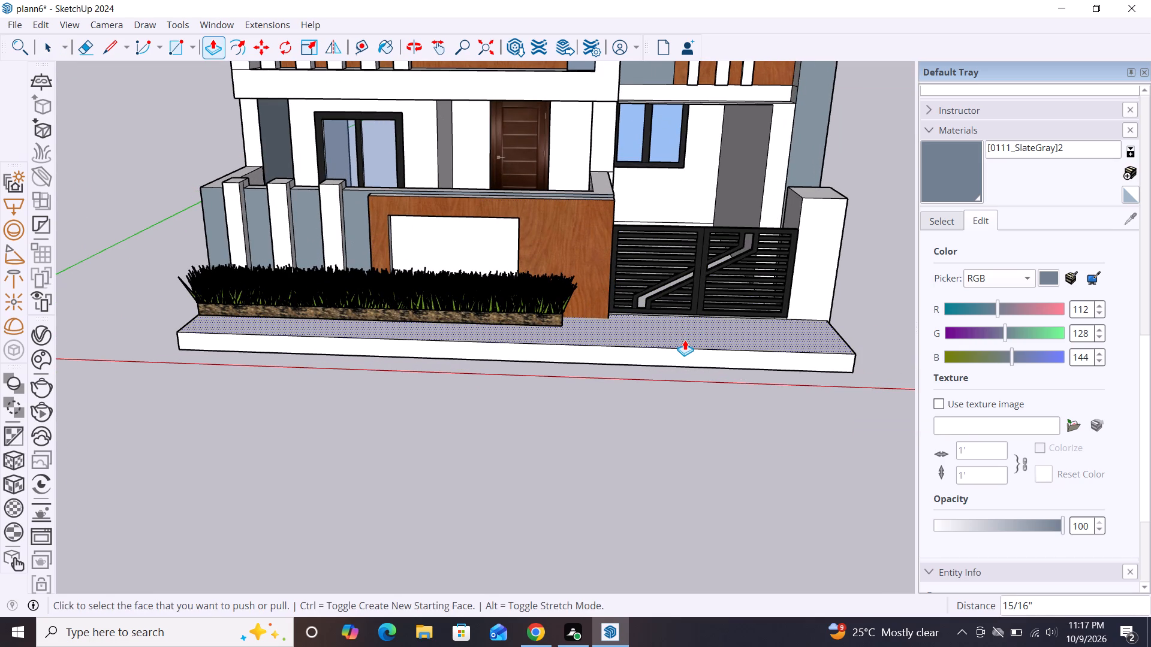
key(space)
Move the grass planter in front of the boundary wall down about 1 5/16" onto the slab and deselect it.
click(526, 310)
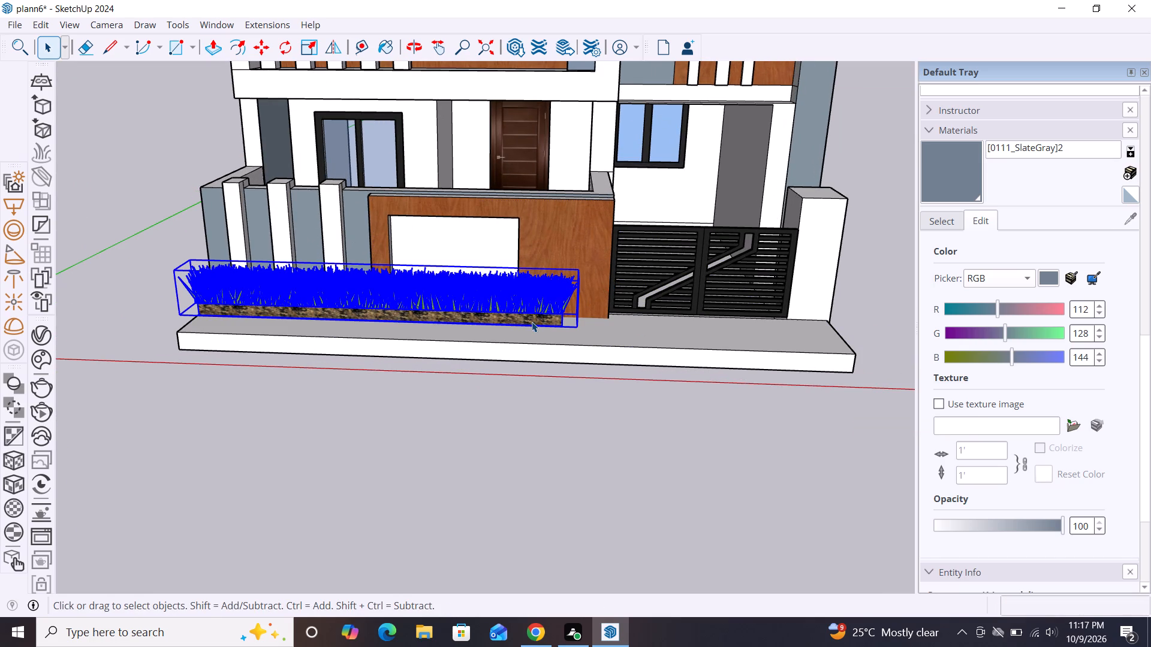
key(m)
click(577, 328)
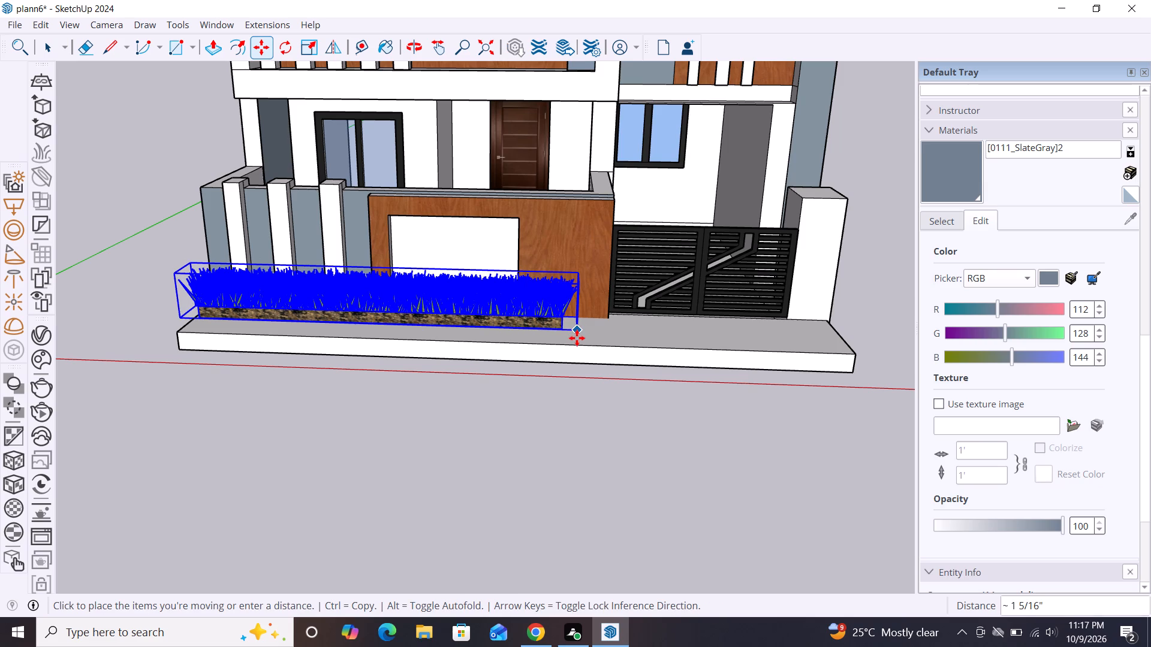
click(577, 338)
key(space)
scroll(651, 265, down, 3)
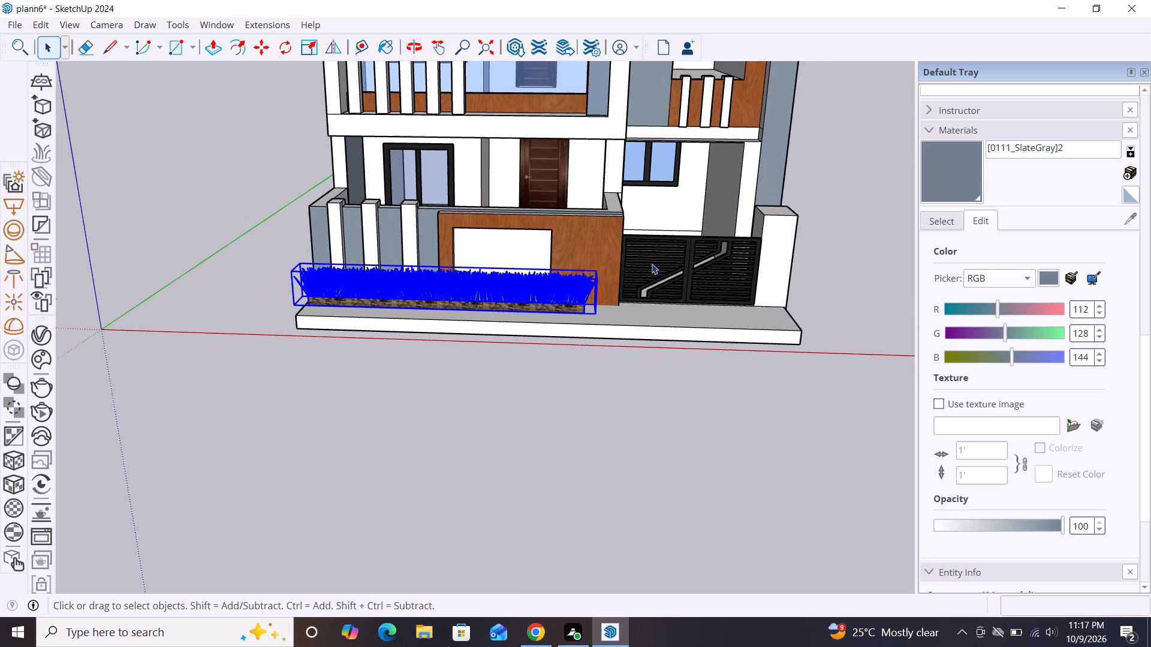
click(216, 263)
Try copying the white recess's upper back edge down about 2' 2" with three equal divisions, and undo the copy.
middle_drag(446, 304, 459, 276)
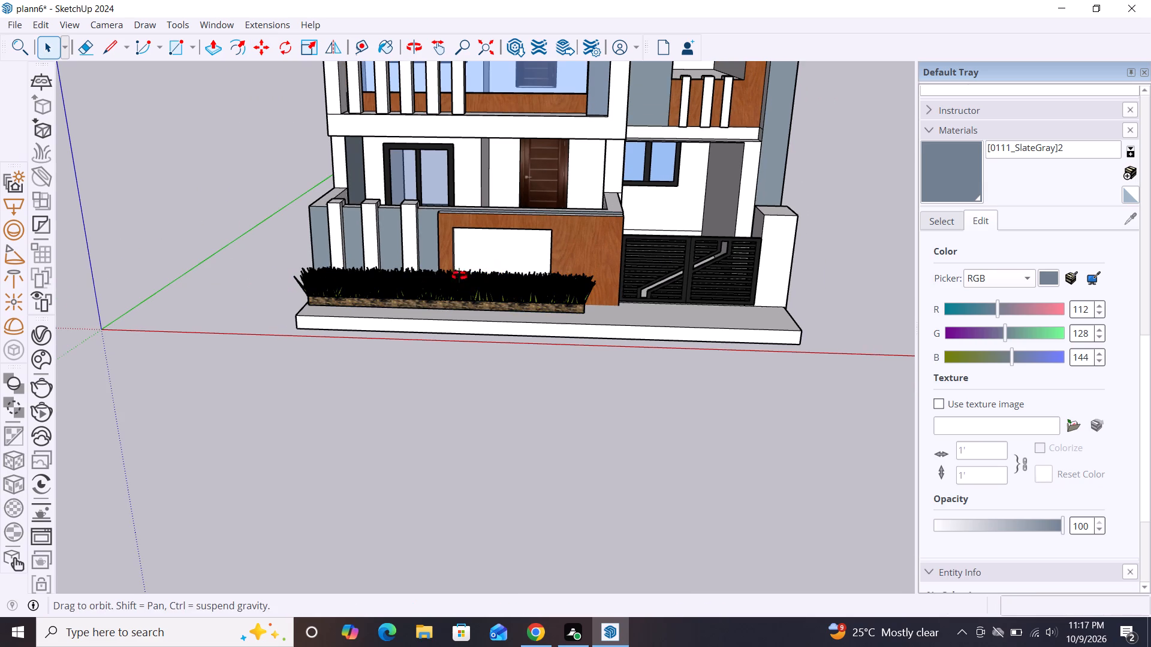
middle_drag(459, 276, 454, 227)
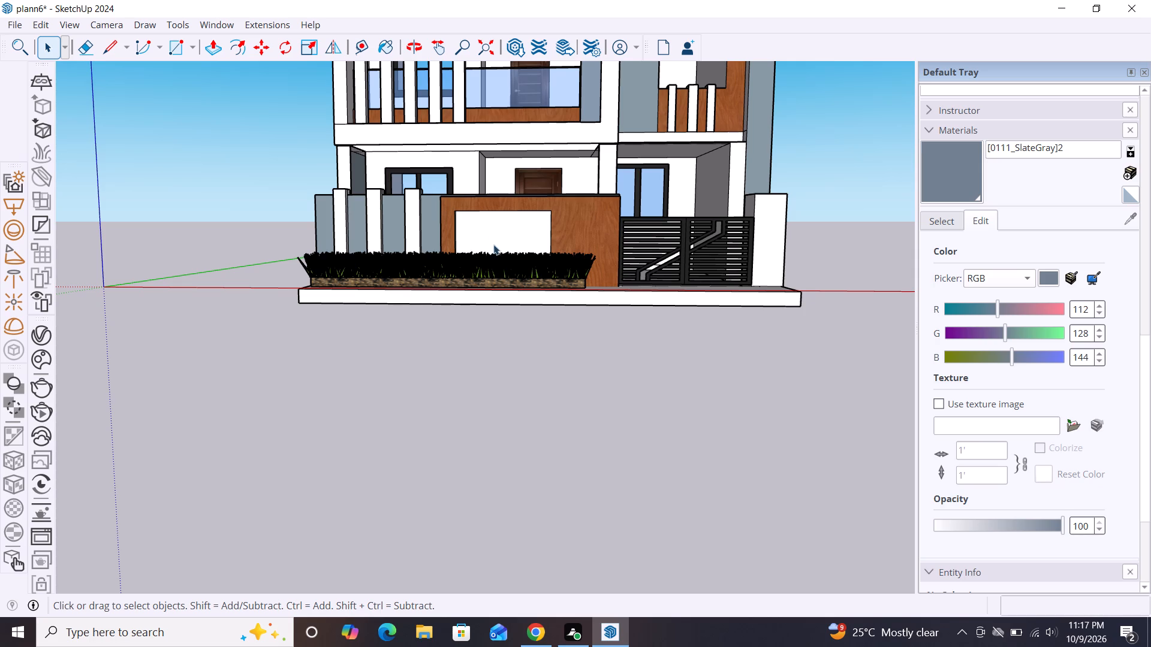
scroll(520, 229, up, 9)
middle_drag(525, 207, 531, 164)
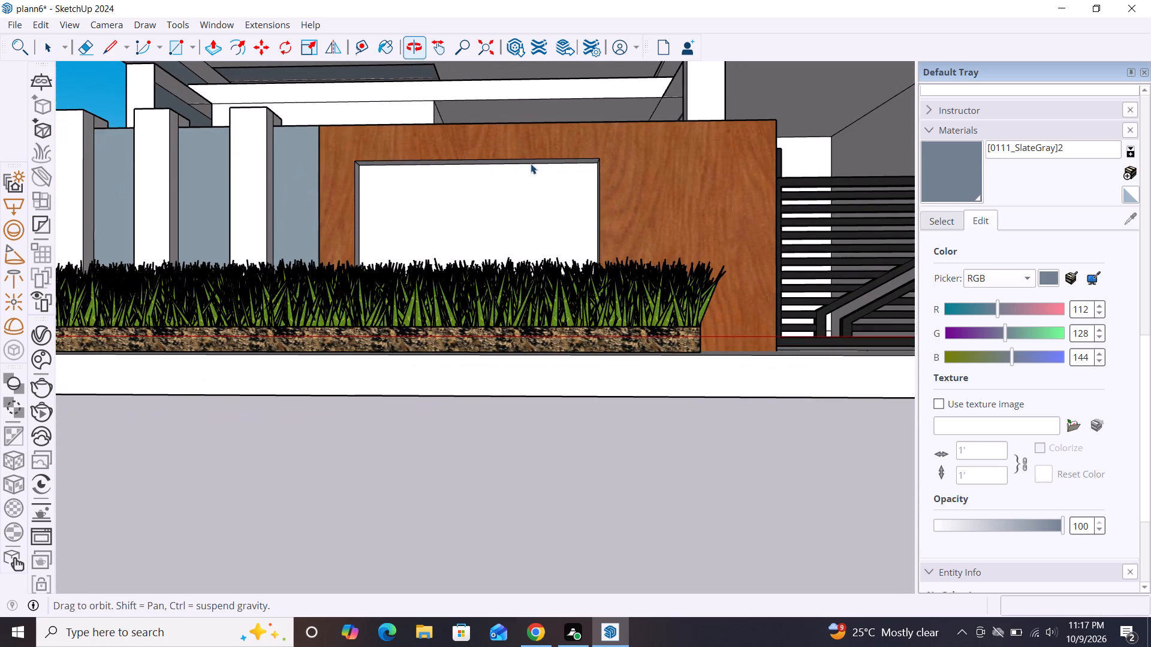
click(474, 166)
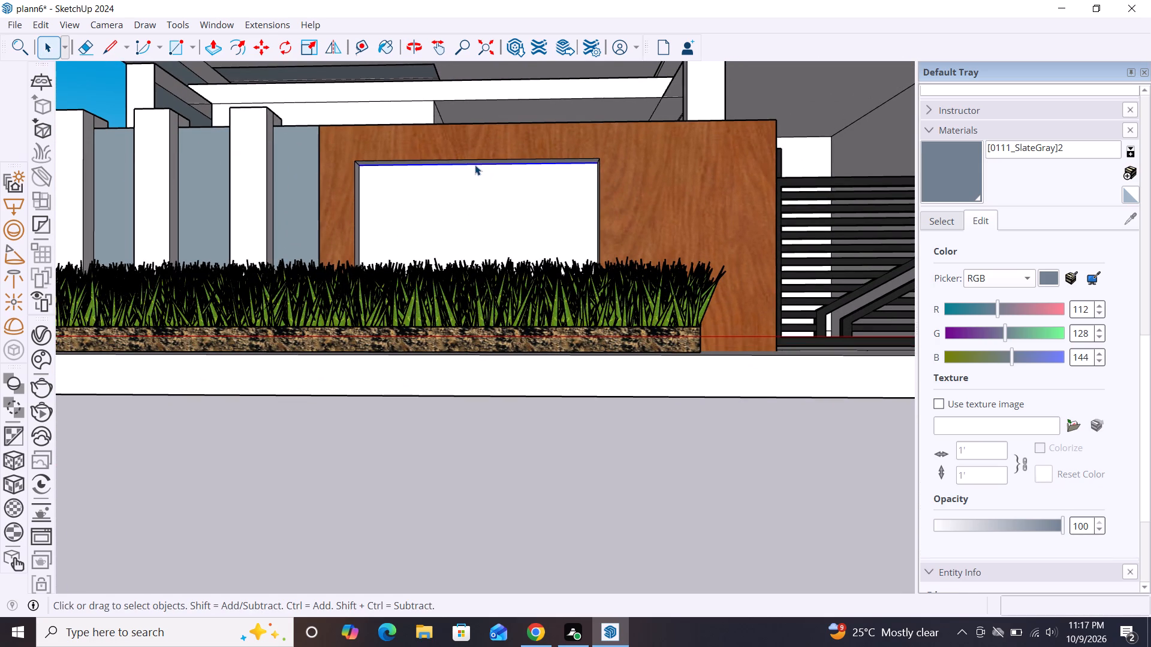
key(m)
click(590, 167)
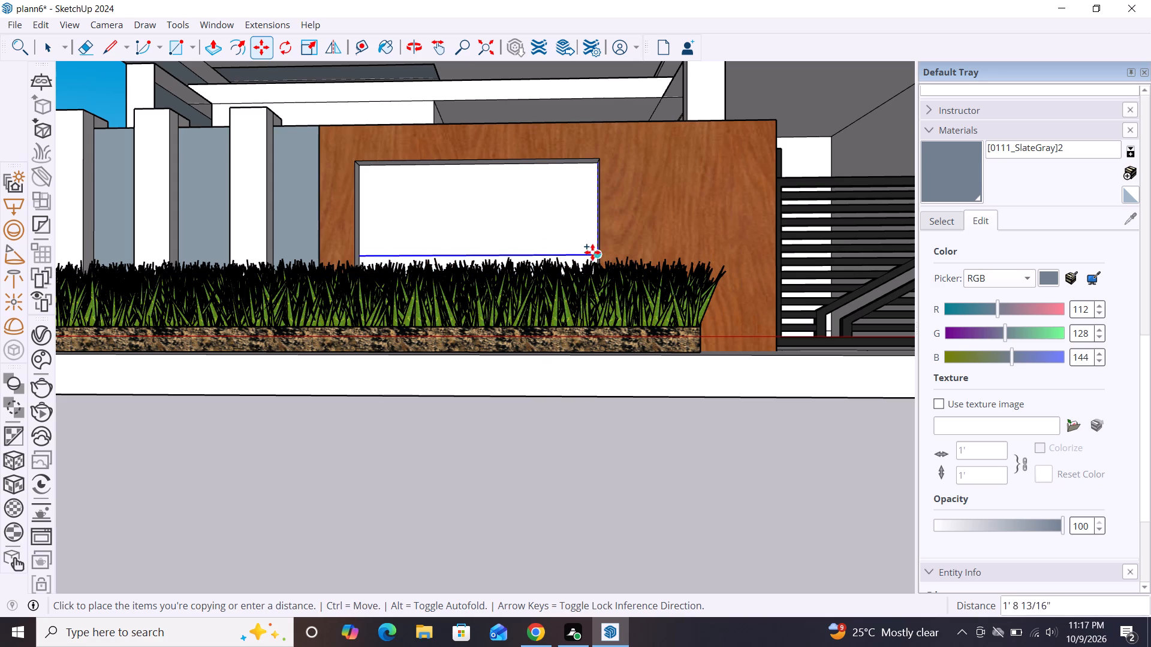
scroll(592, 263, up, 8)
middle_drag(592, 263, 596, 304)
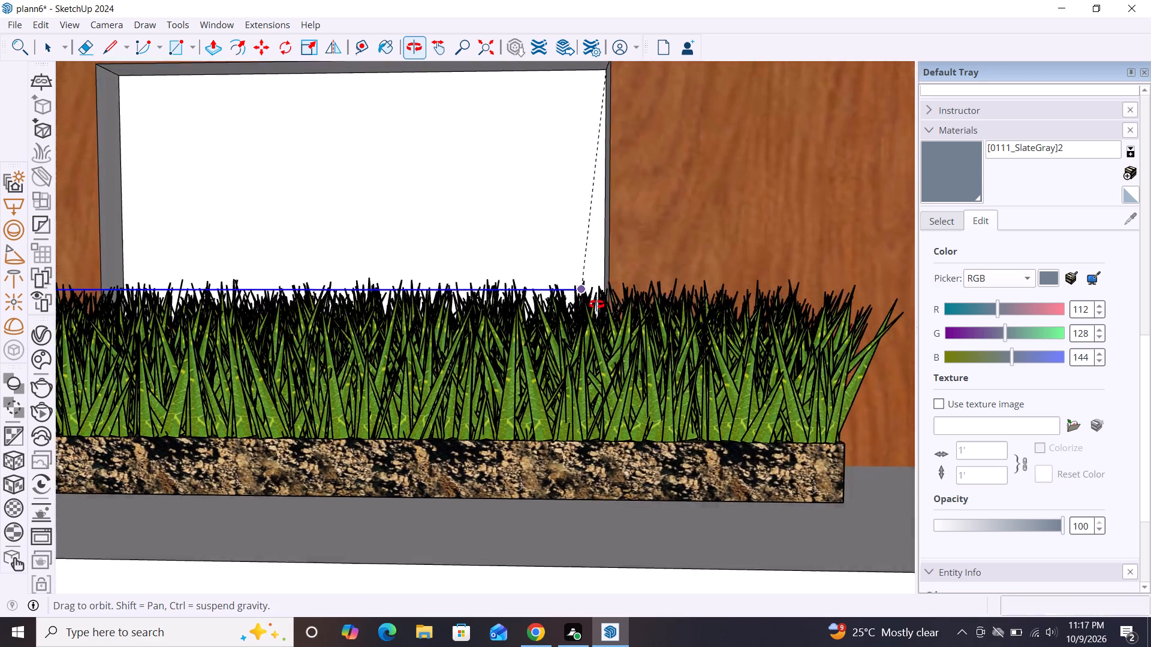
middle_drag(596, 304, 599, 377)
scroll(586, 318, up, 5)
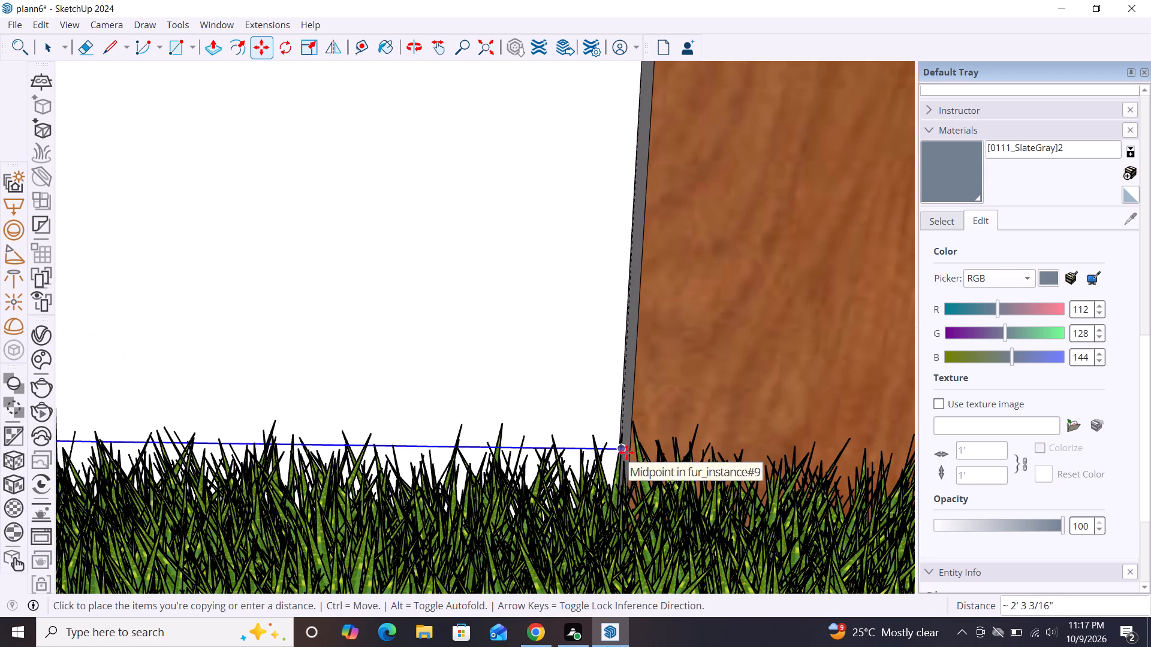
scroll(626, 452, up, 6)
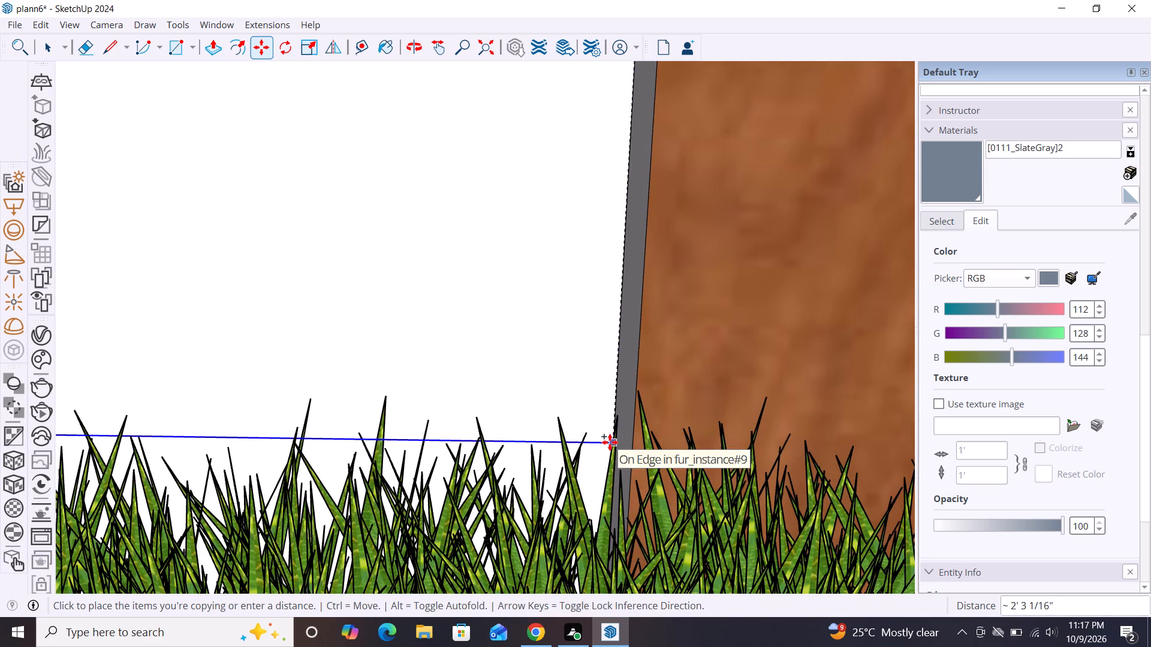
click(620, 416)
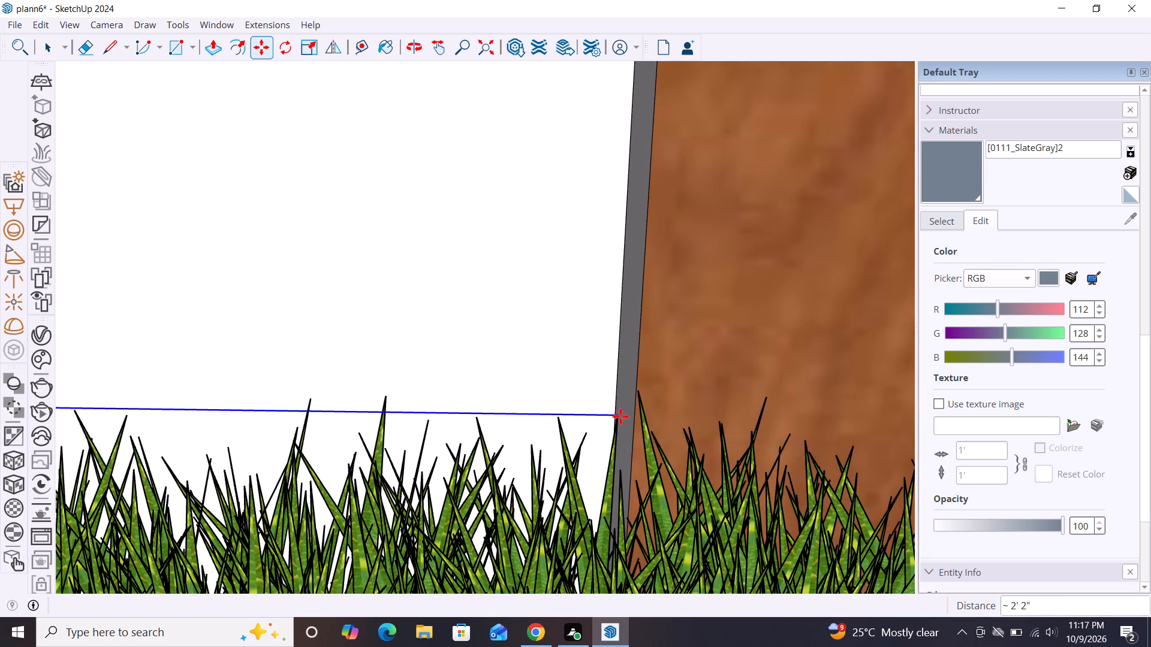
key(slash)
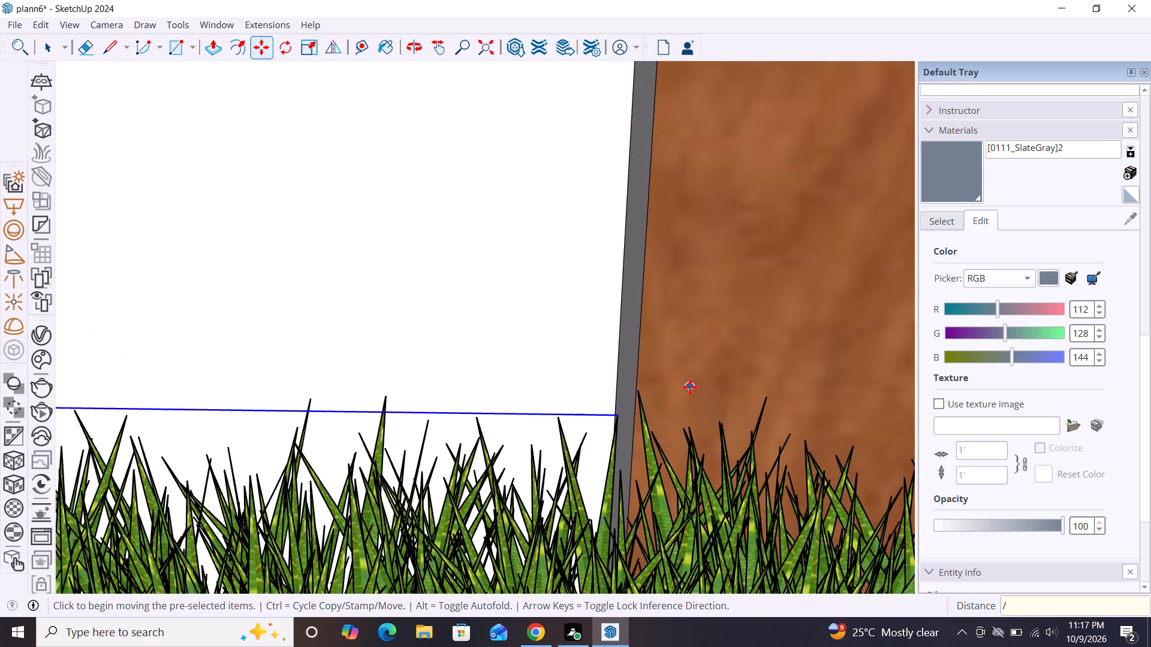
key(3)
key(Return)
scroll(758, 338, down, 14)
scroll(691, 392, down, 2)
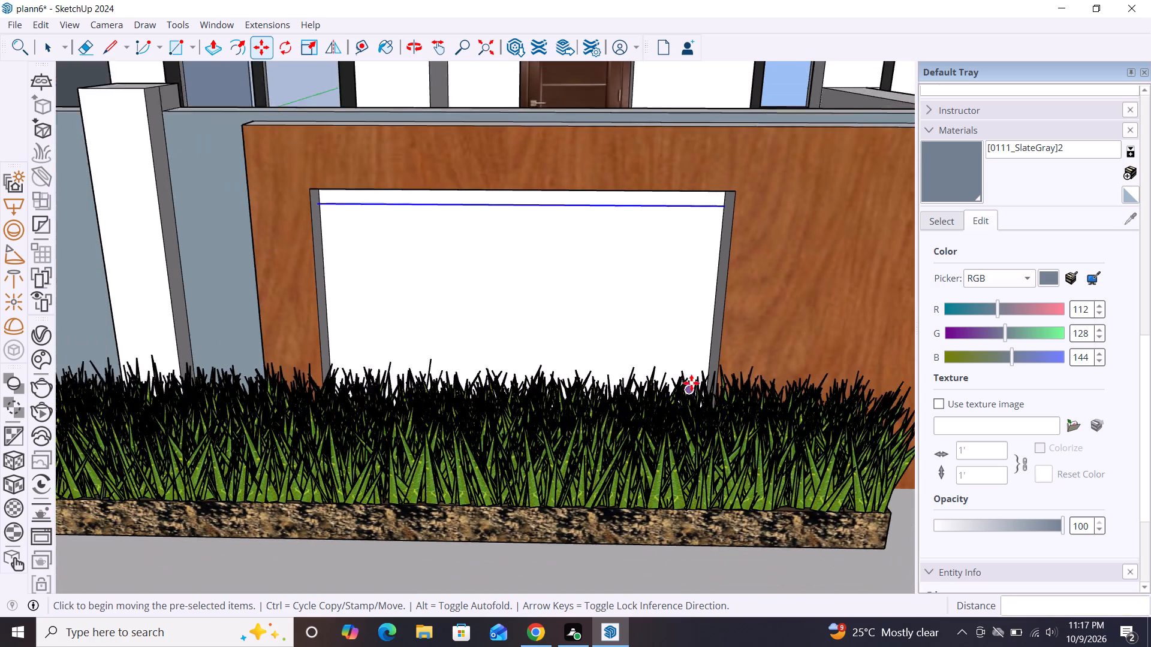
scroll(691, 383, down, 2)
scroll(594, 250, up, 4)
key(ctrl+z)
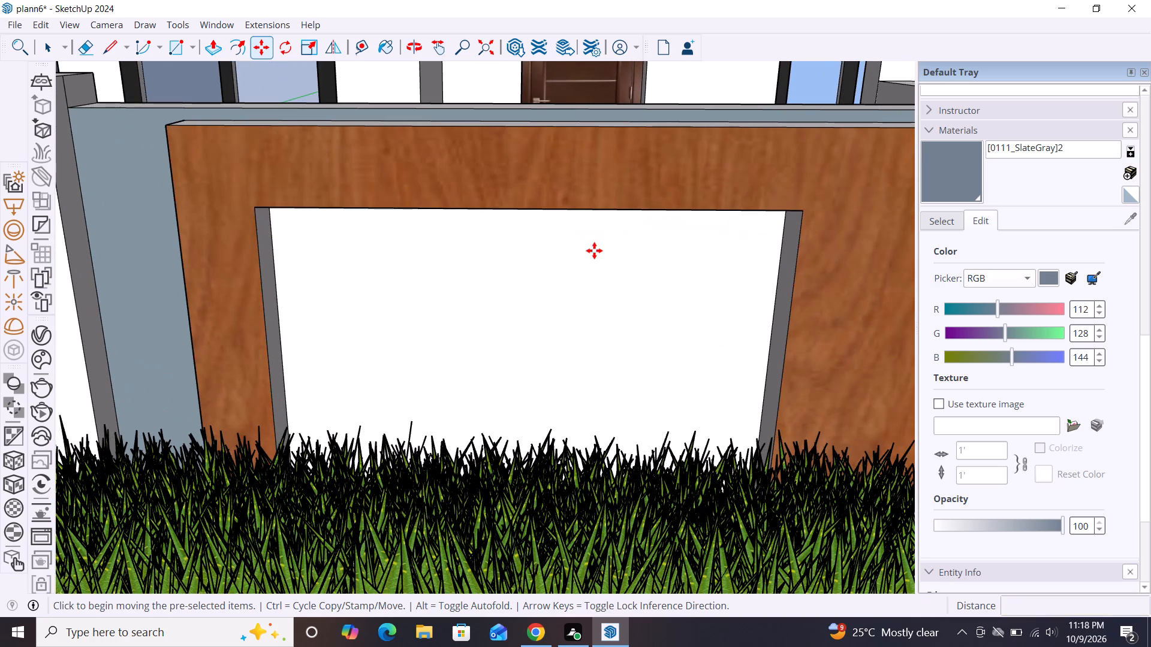
Copy the upper back edge of the boundary wall's white recess down 2' 8 1/16" and divide the distance into 3 equal spacings.
middle_drag(610, 276, 573, 140)
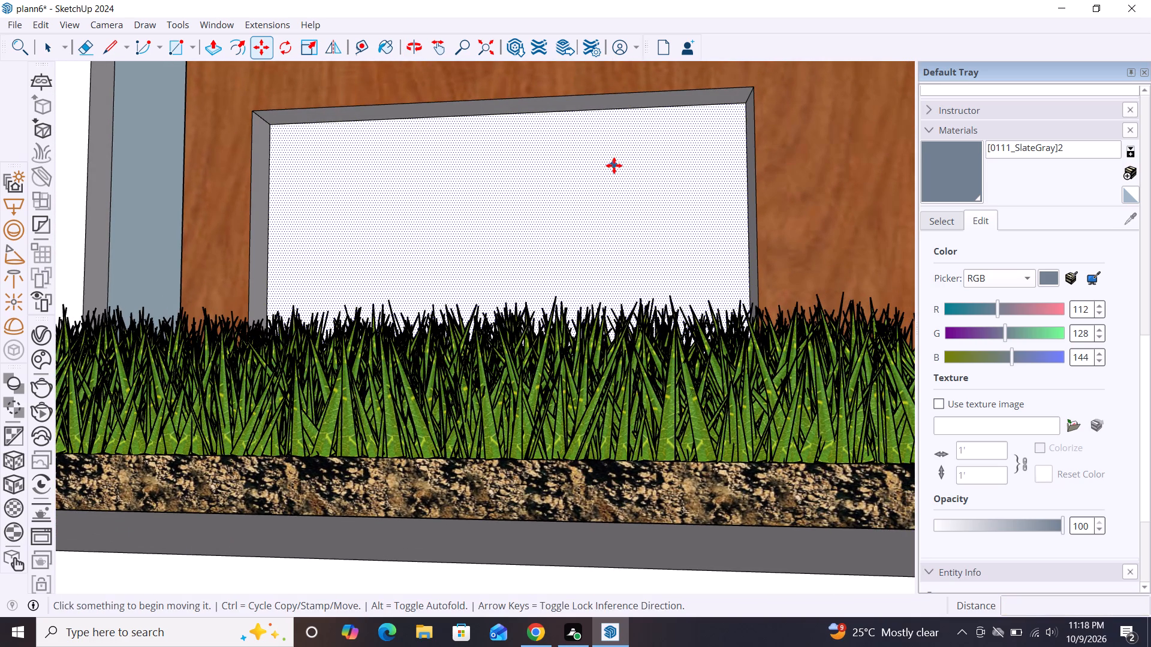
key(space)
middle_drag(583, 279, 636, 277)
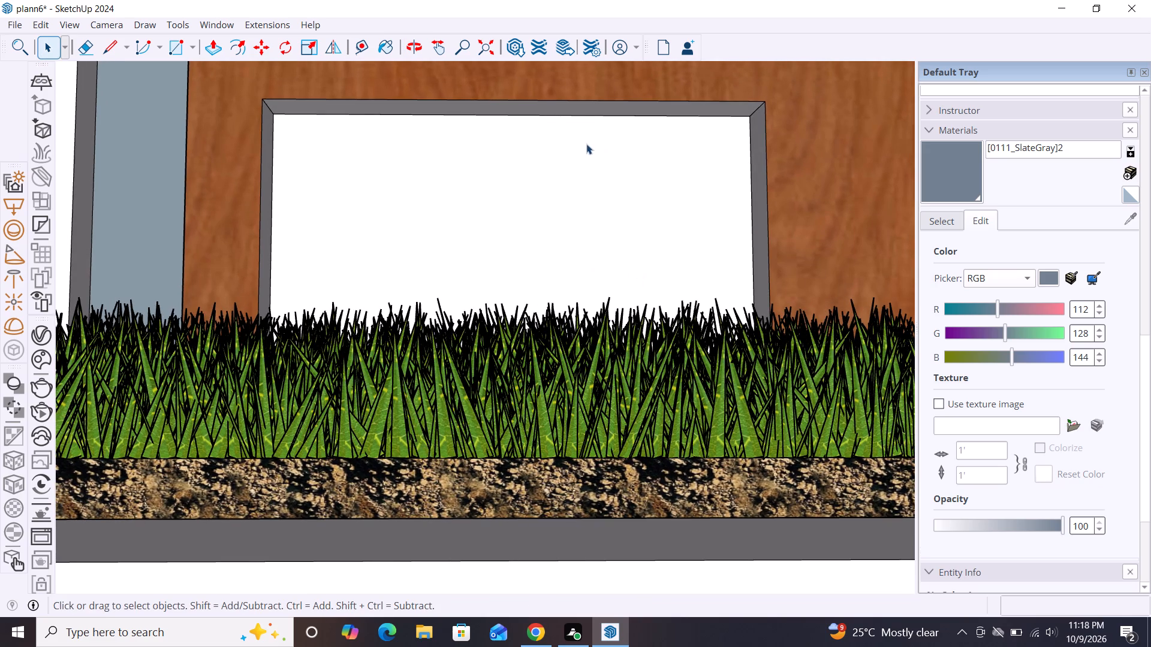
click(578, 117)
key(m)
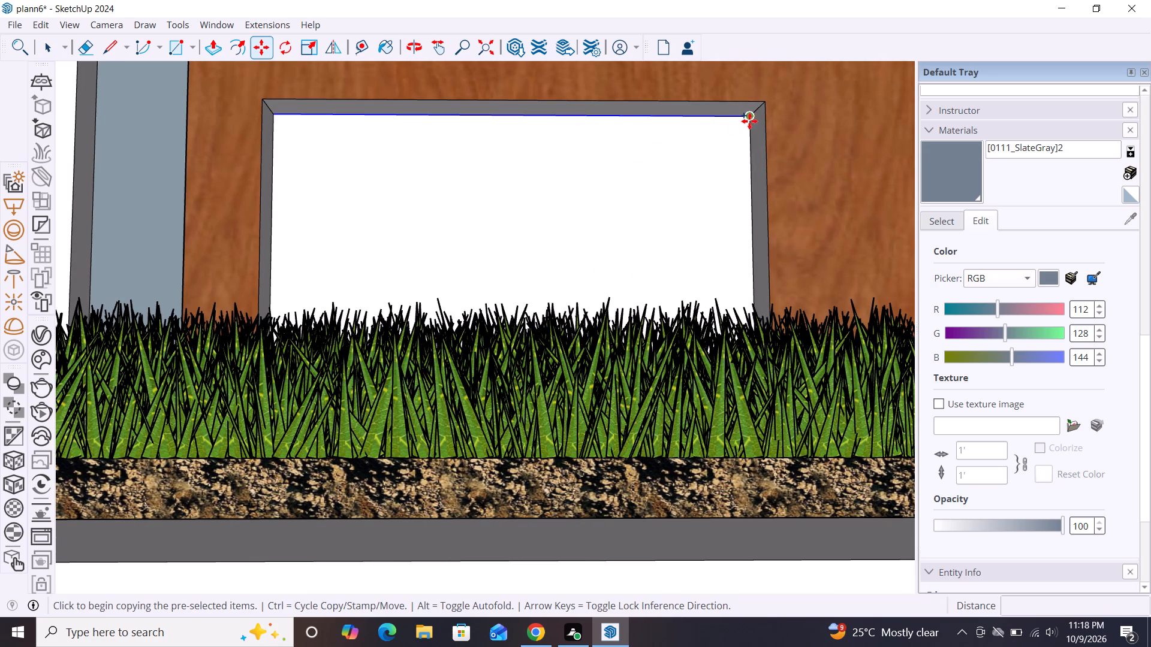
drag(750, 121, 752, 141)
scroll(709, 196, down, 3)
middle_drag(709, 196, 711, 242)
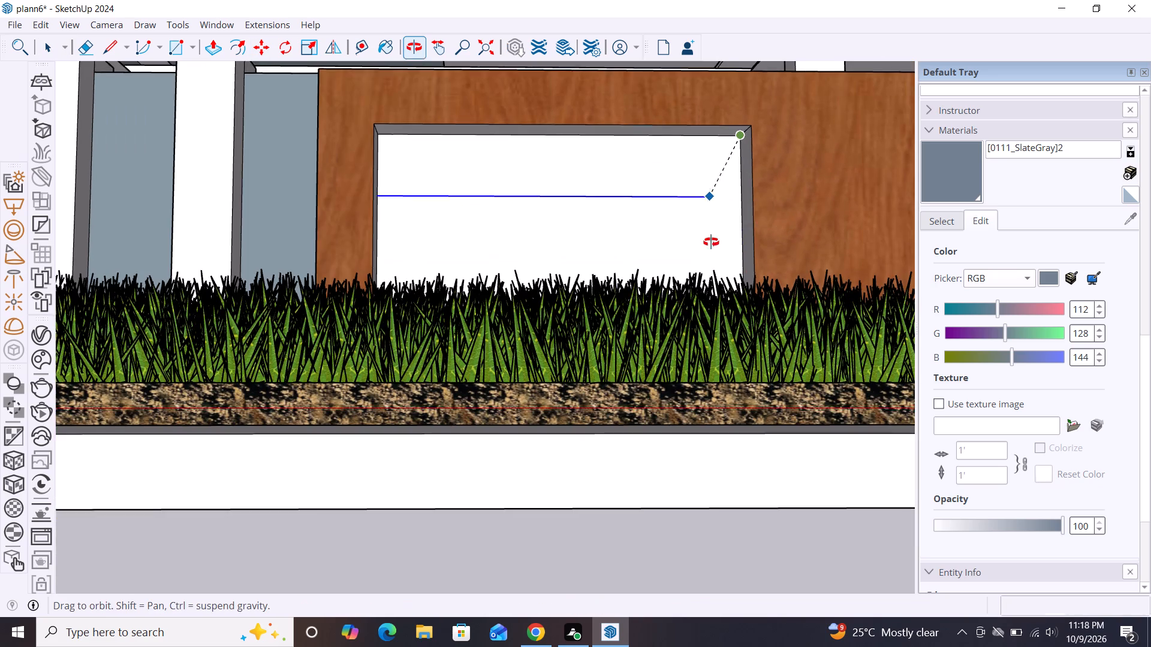
middle_drag(711, 242, 659, 466)
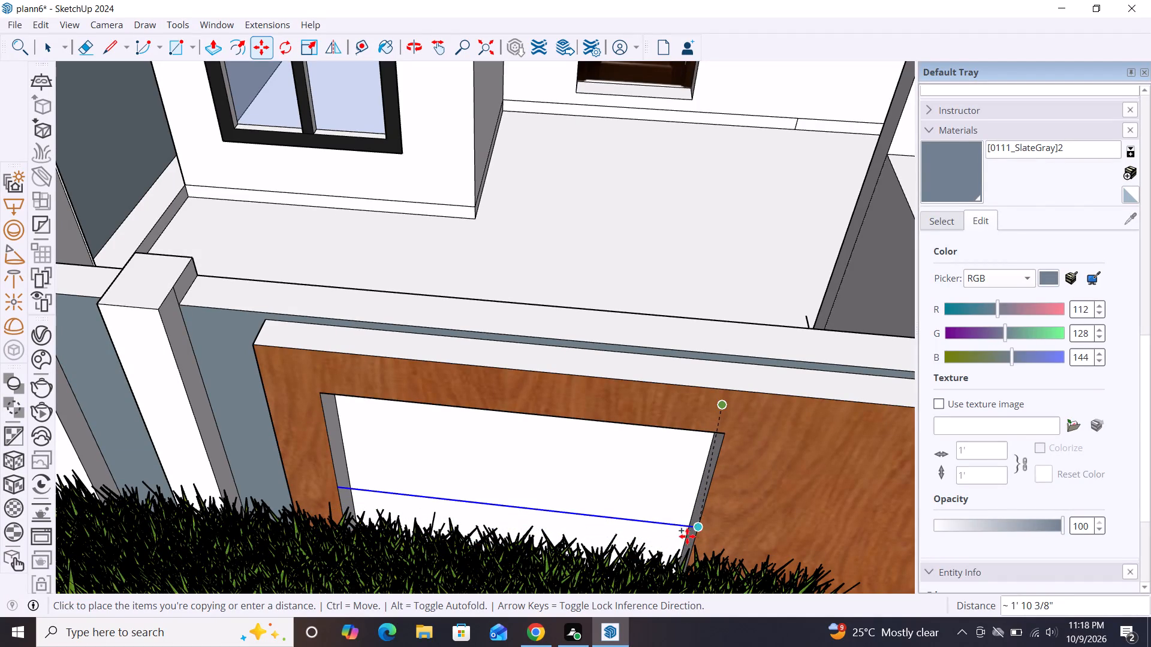
scroll(644, 474, up, 12)
scroll(656, 365, down, 5)
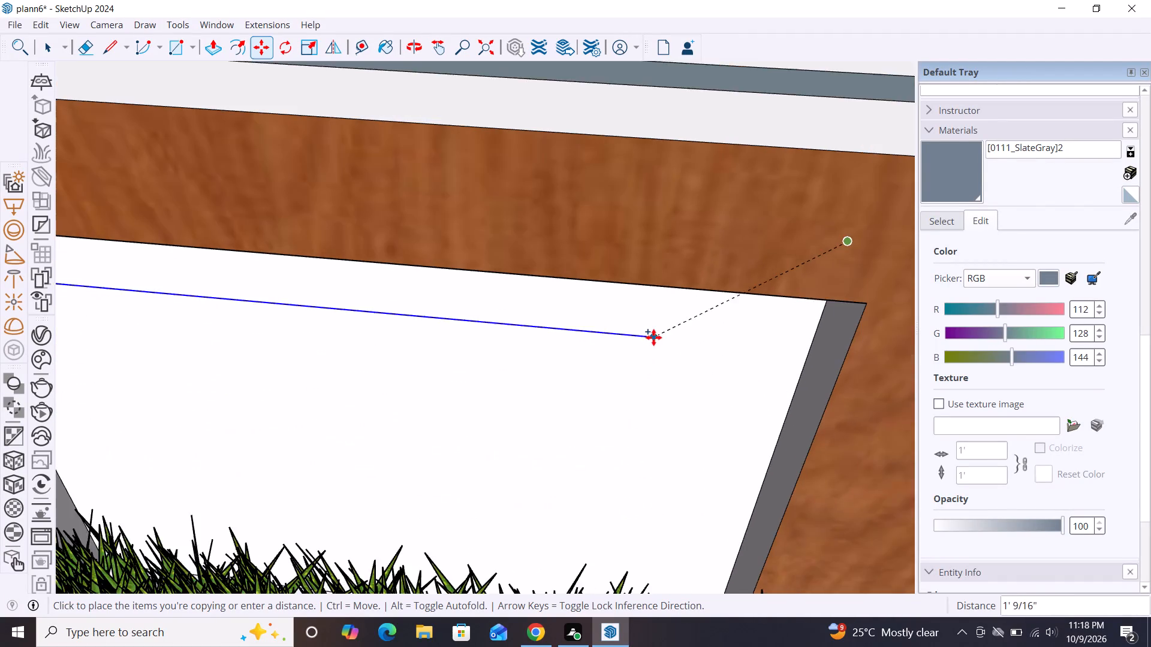
scroll(653, 337, down, 3)
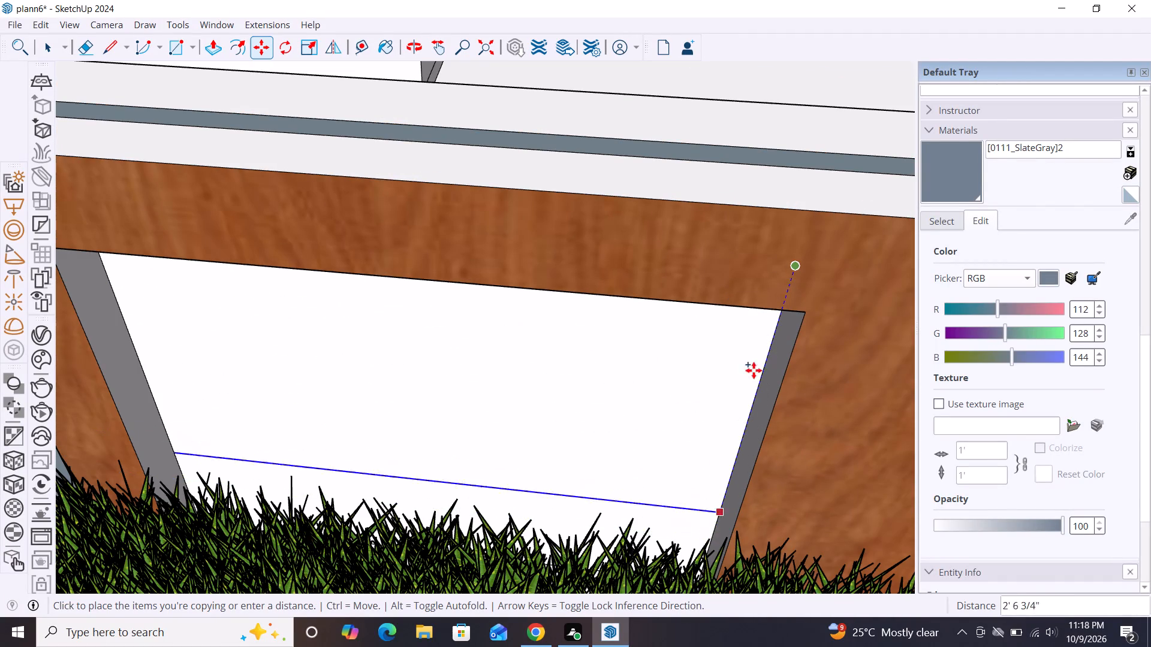
scroll(764, 303, down, 3)
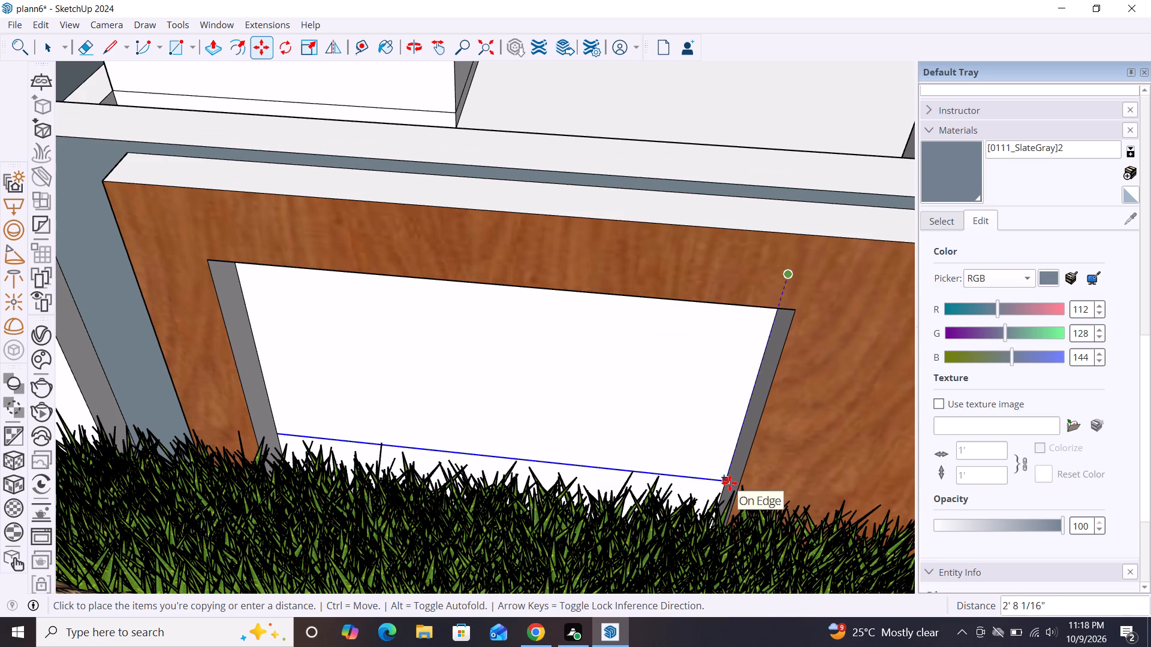
click(730, 483)
text(/3)
key(Return)
scroll(688, 434, down, 4)
scroll(673, 376, down, 3)
middle_drag(669, 355, 677, 315)
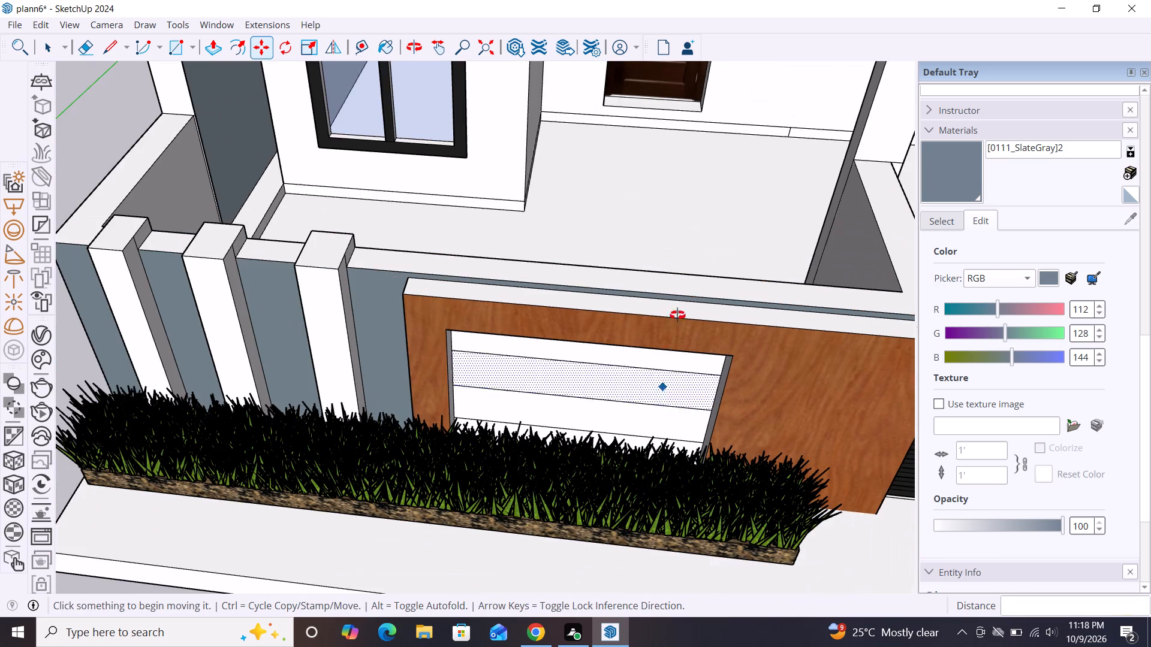
Copy the upper dividing line of the boundary wall's white recess upward by about 3/8" to form a thin strip.
middle_drag(677, 315, 695, 159)
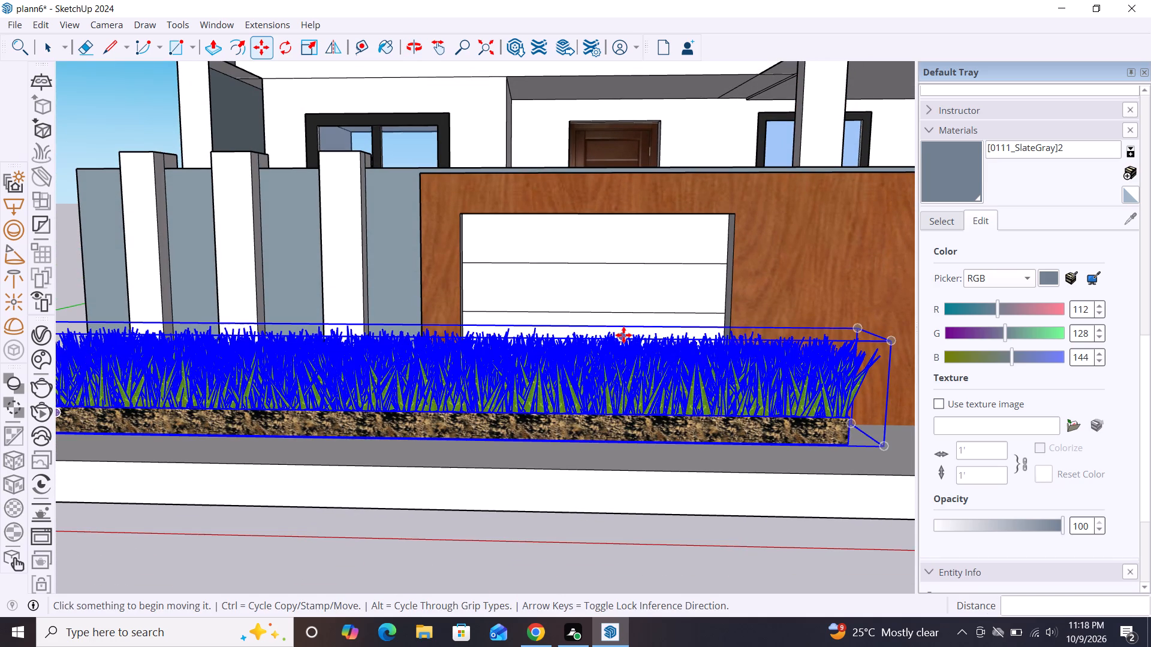
key(space)
scroll(598, 252, down, 8)
middle_drag(577, 331, 558, 329)
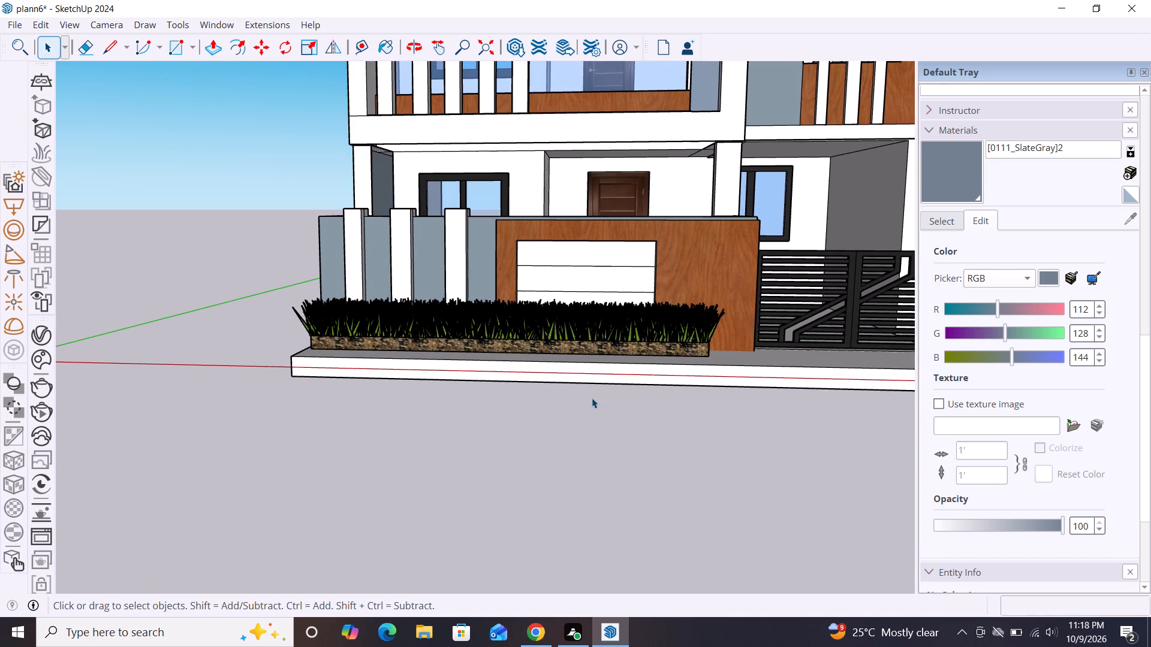
scroll(614, 275, up, 11)
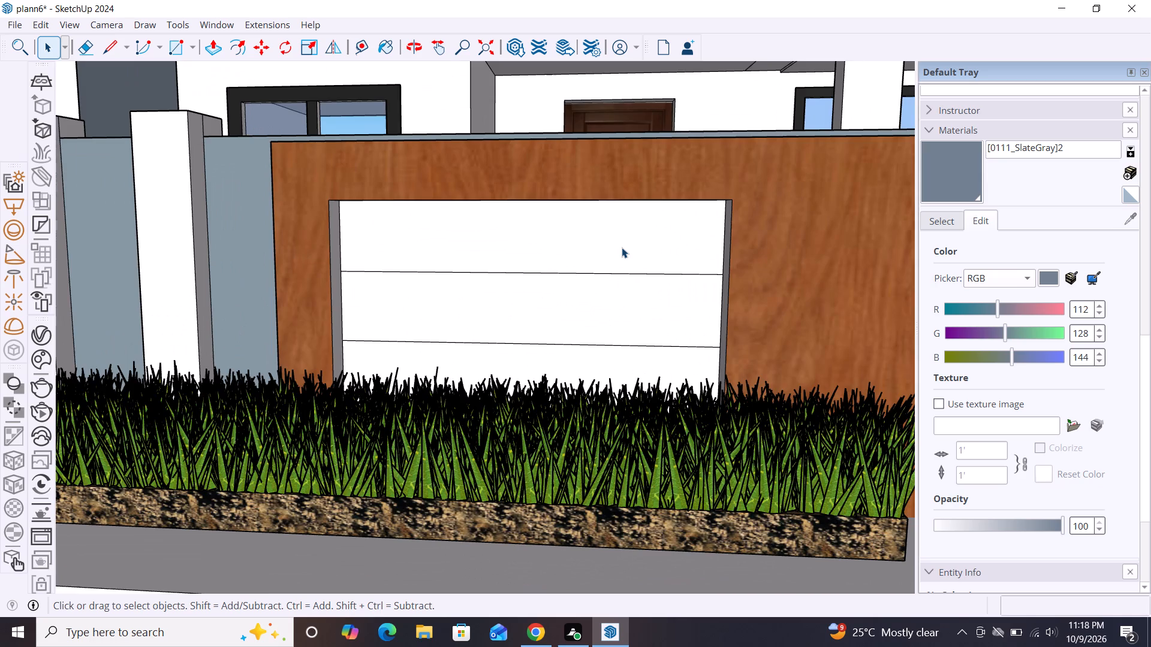
scroll(622, 247, up, 1)
click(578, 280)
key(m)
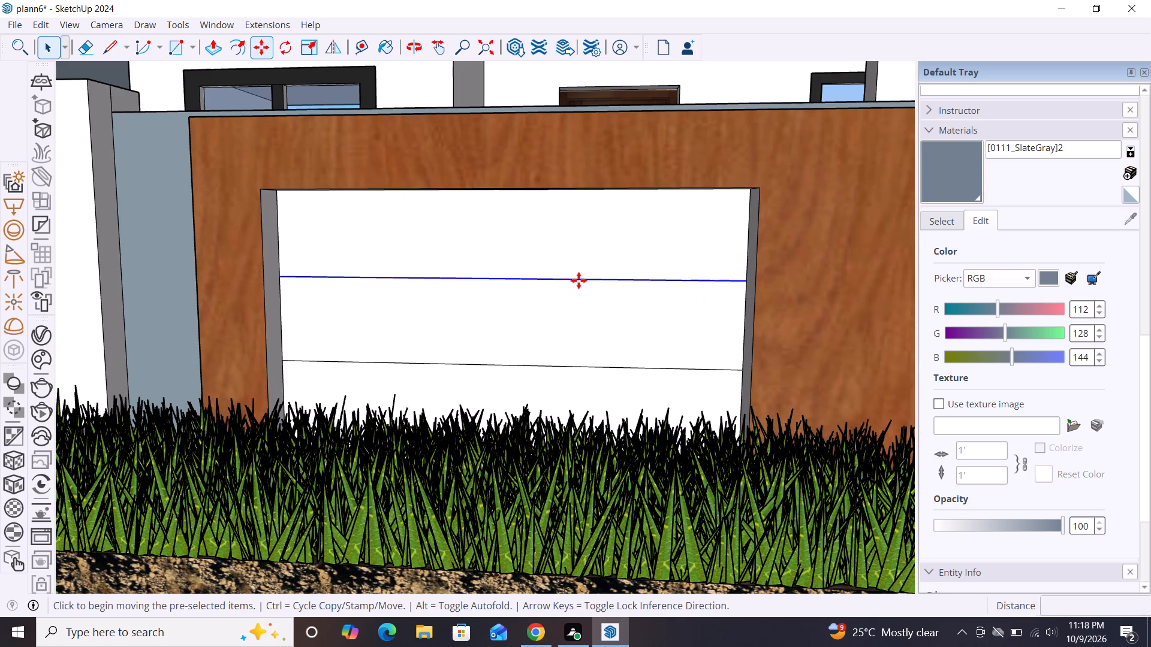
click(743, 281)
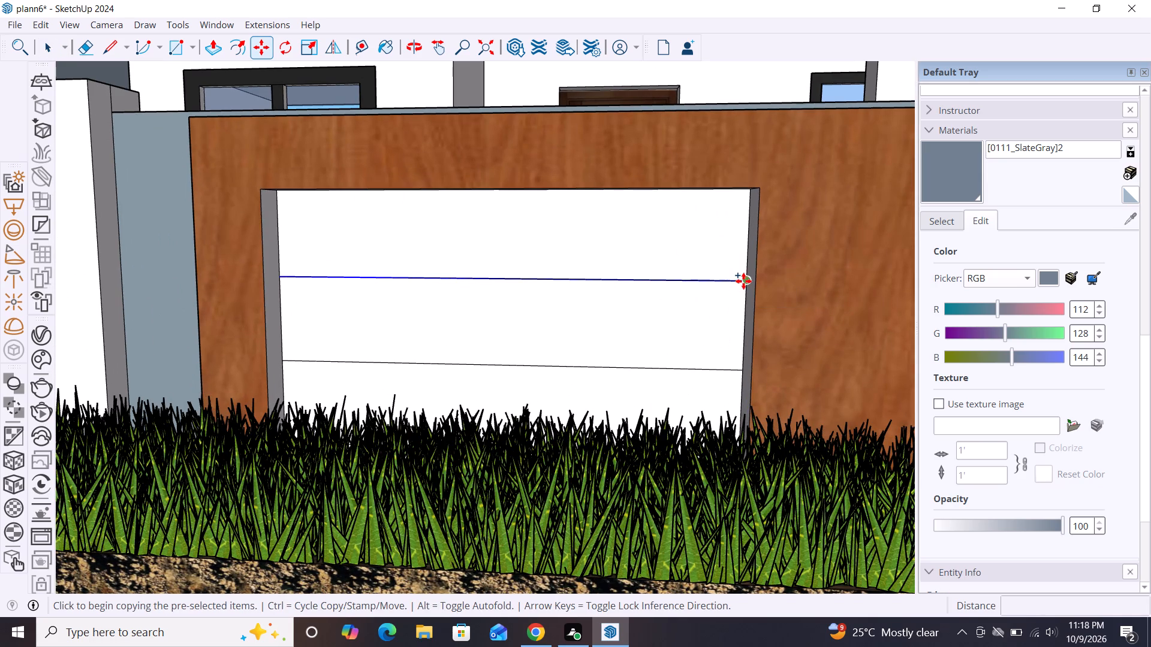
scroll(744, 267, up, 3)
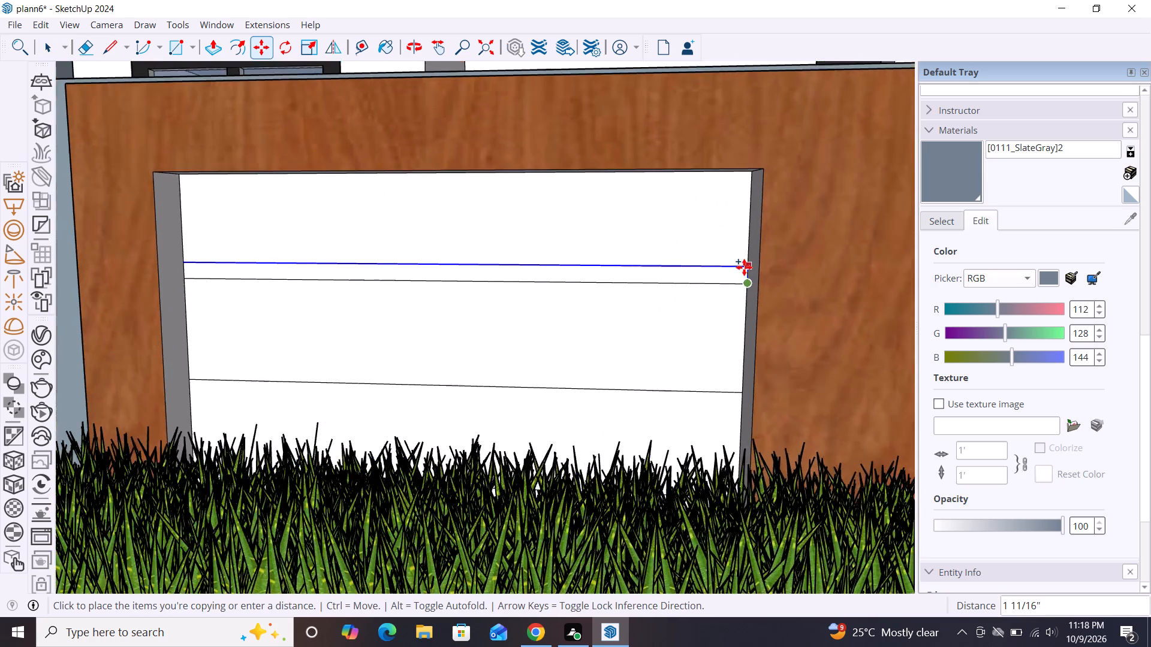
scroll(744, 267, up, 18)
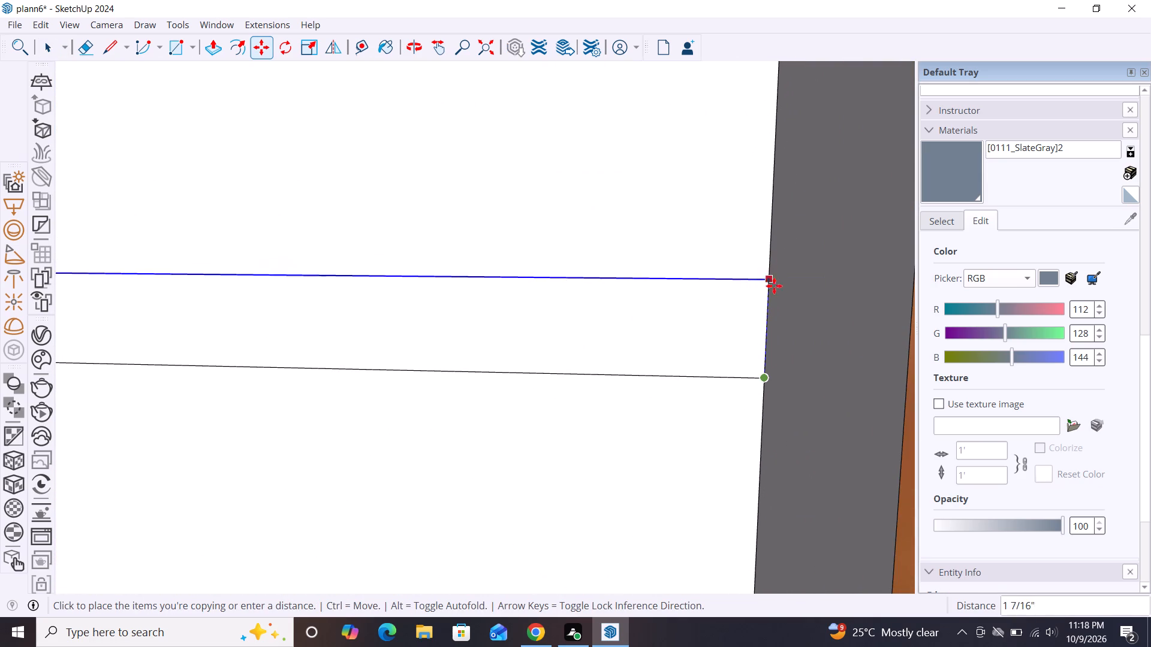
click(765, 358)
key(space)
scroll(789, 301, down, 7)
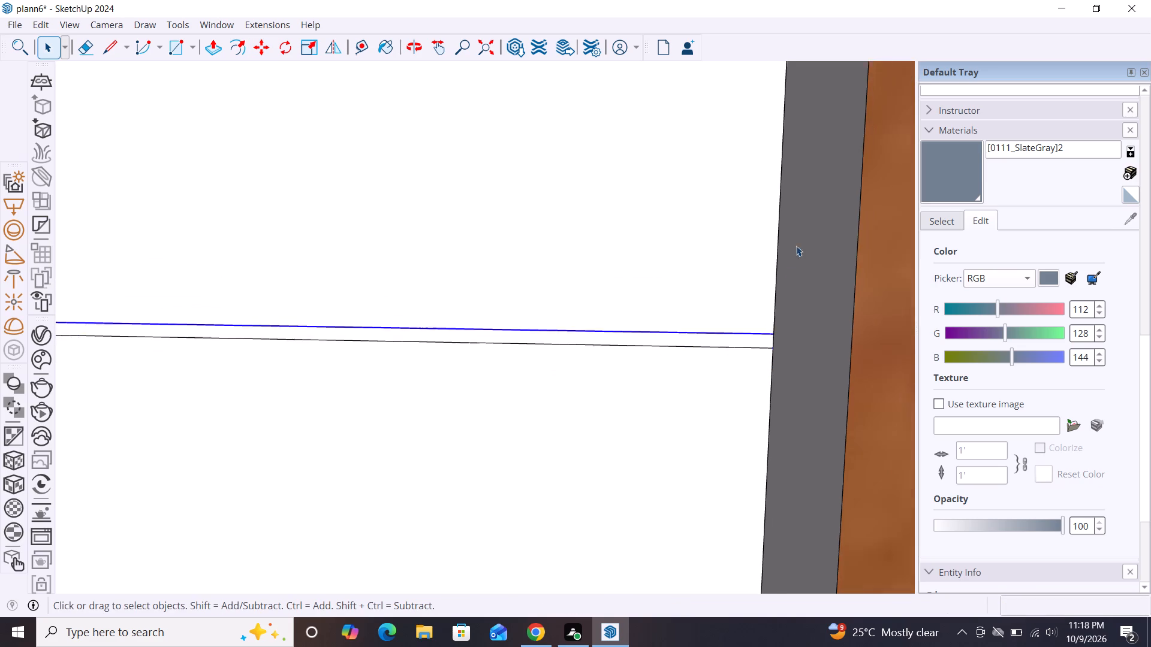
scroll(796, 246, down, 13)
scroll(794, 297, down, 5)
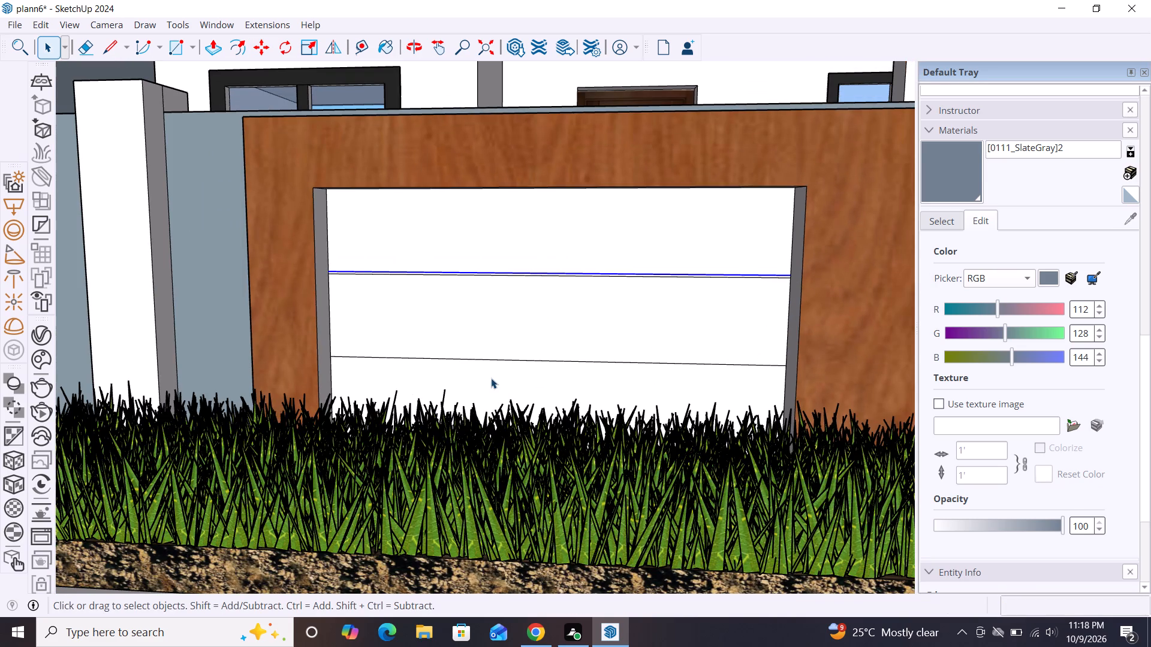
Copy the lower dividing line of the white recess upward by about 7/16" and deselect it.
scroll(492, 375, up, 9)
click(504, 346)
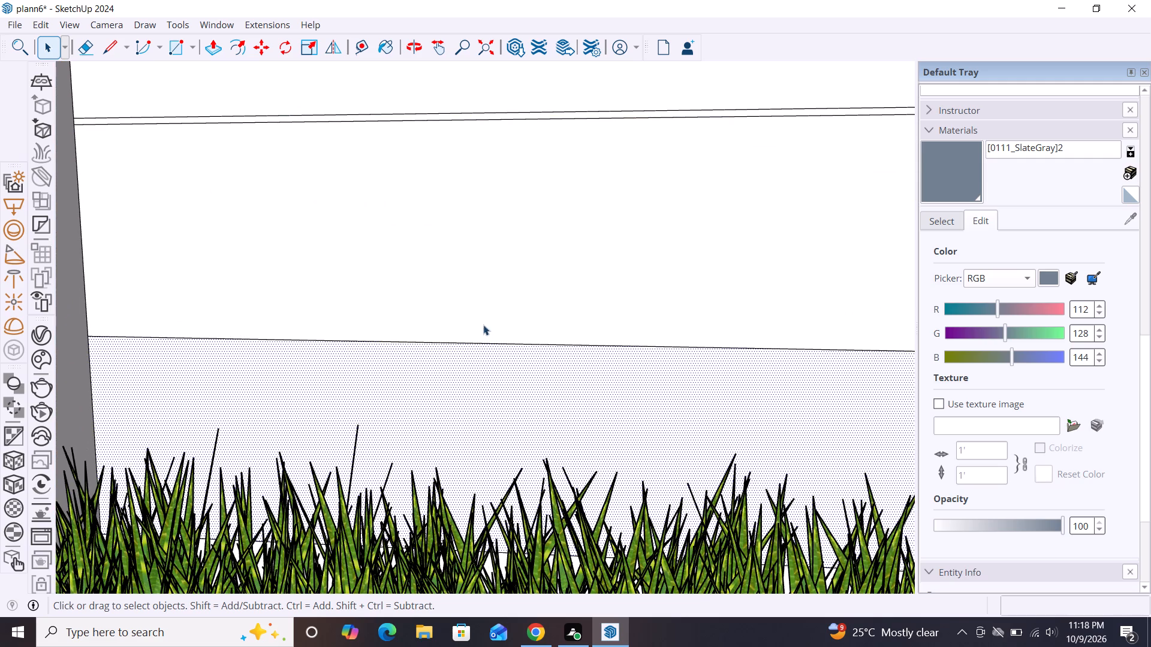
click(483, 340)
click(465, 346)
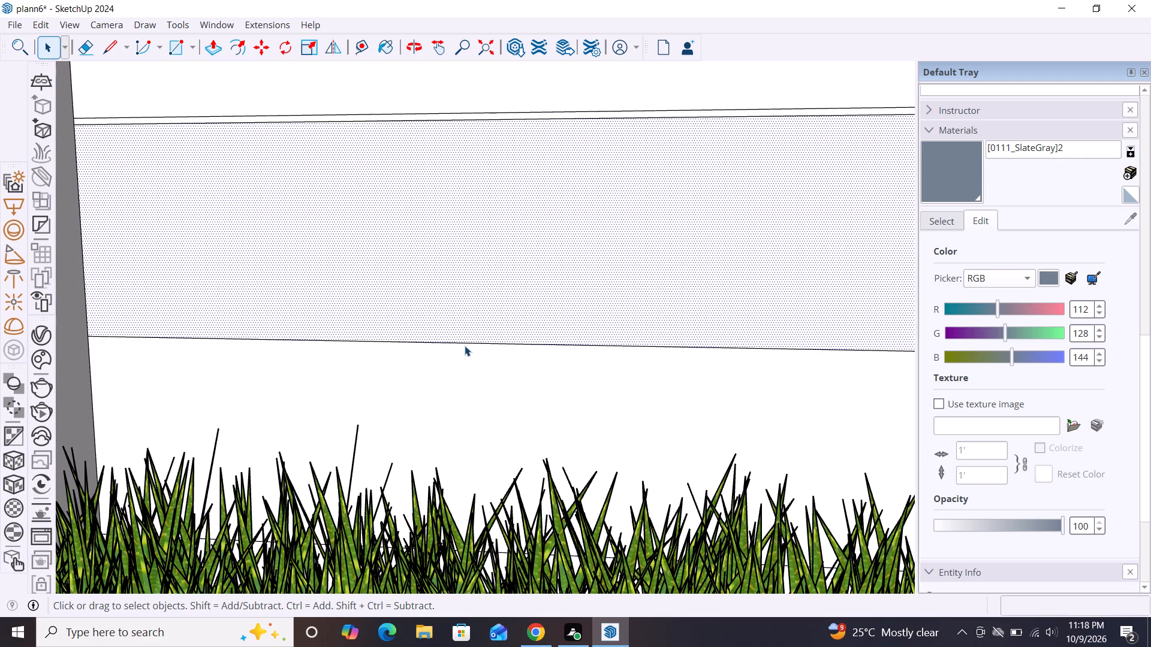
click(459, 342)
scroll(408, 286, down, 3)
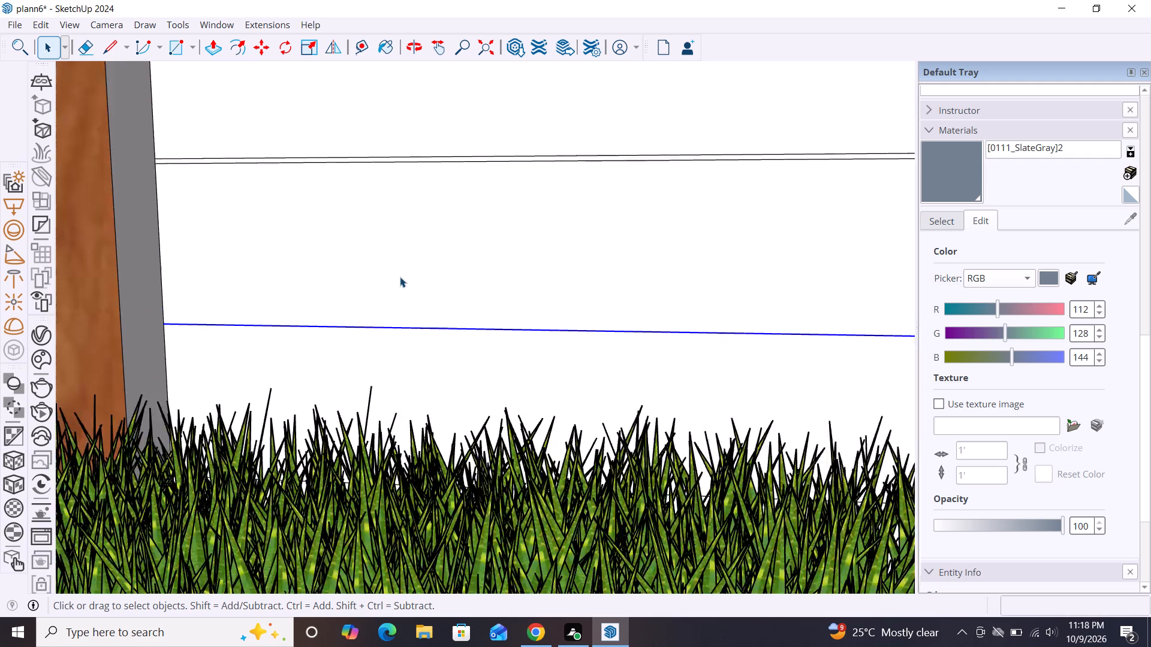
scroll(400, 277, down, 9)
key(m)
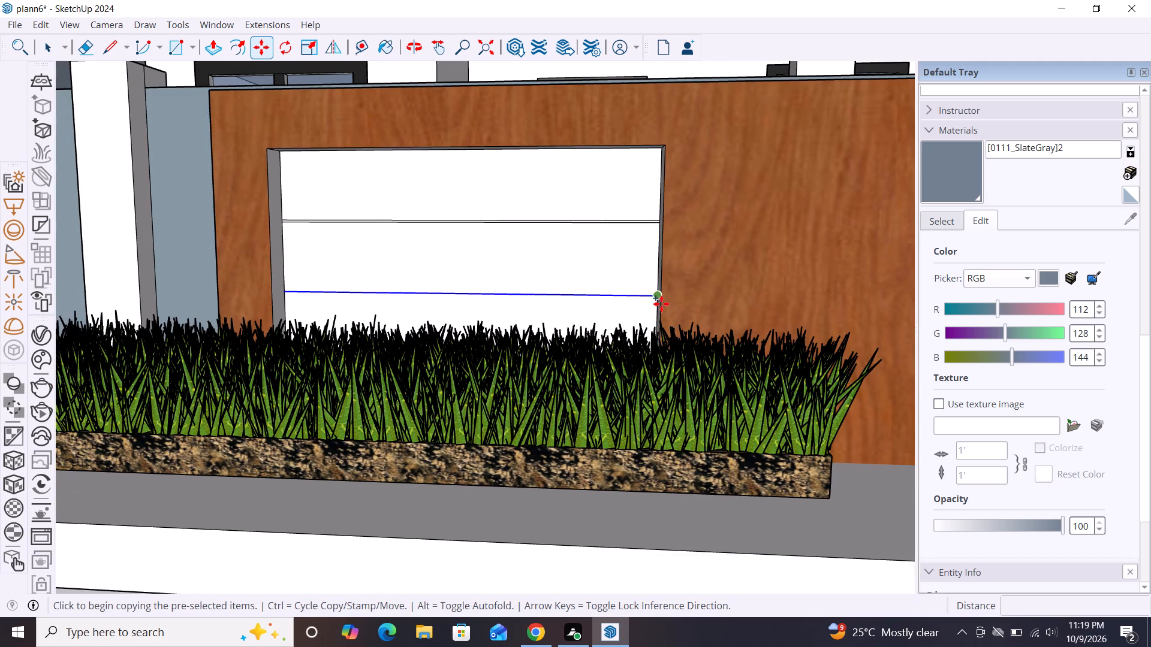
scroll(658, 297, up, 12)
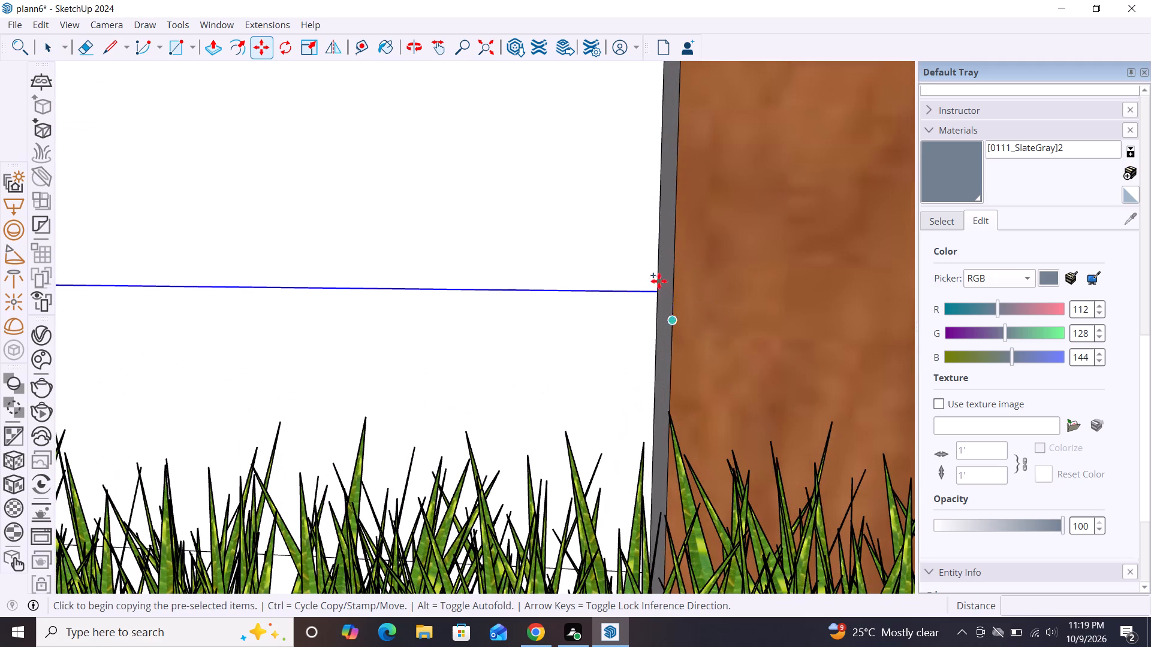
click(653, 298)
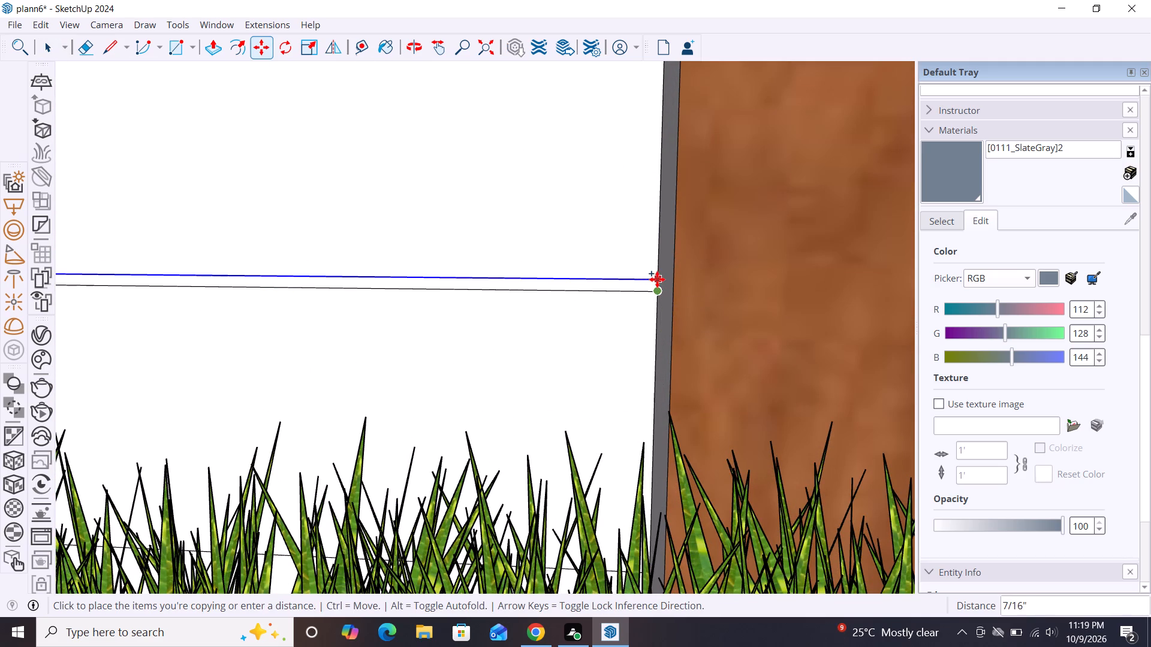
click(658, 282)
key(space)
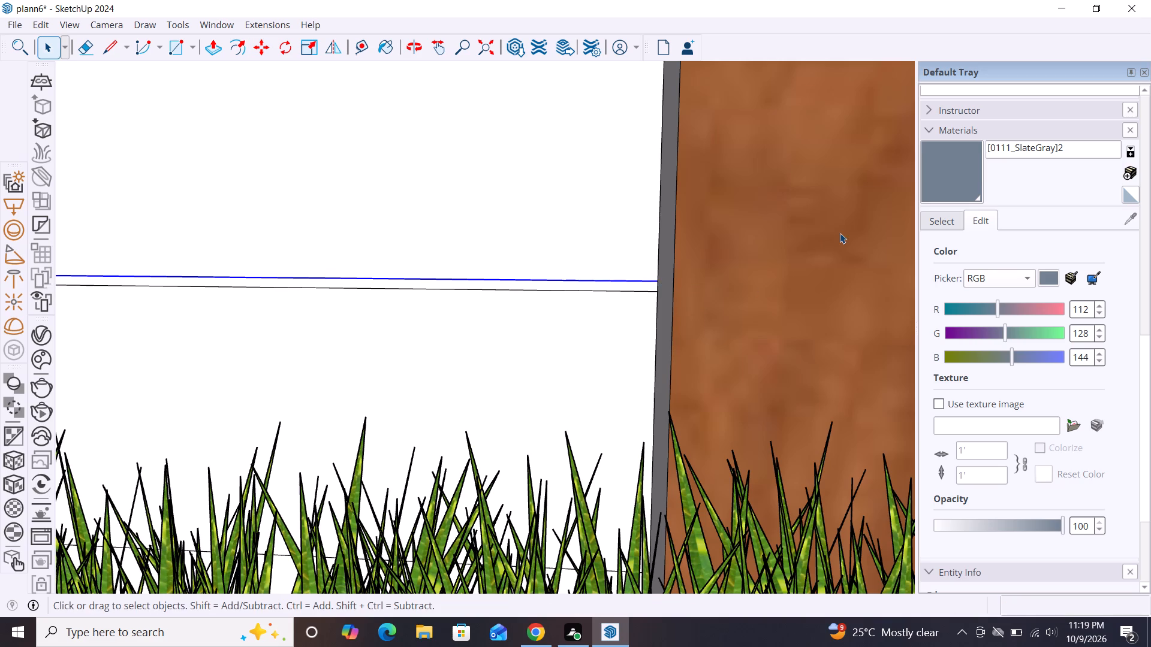
scroll(840, 233, down, 19)
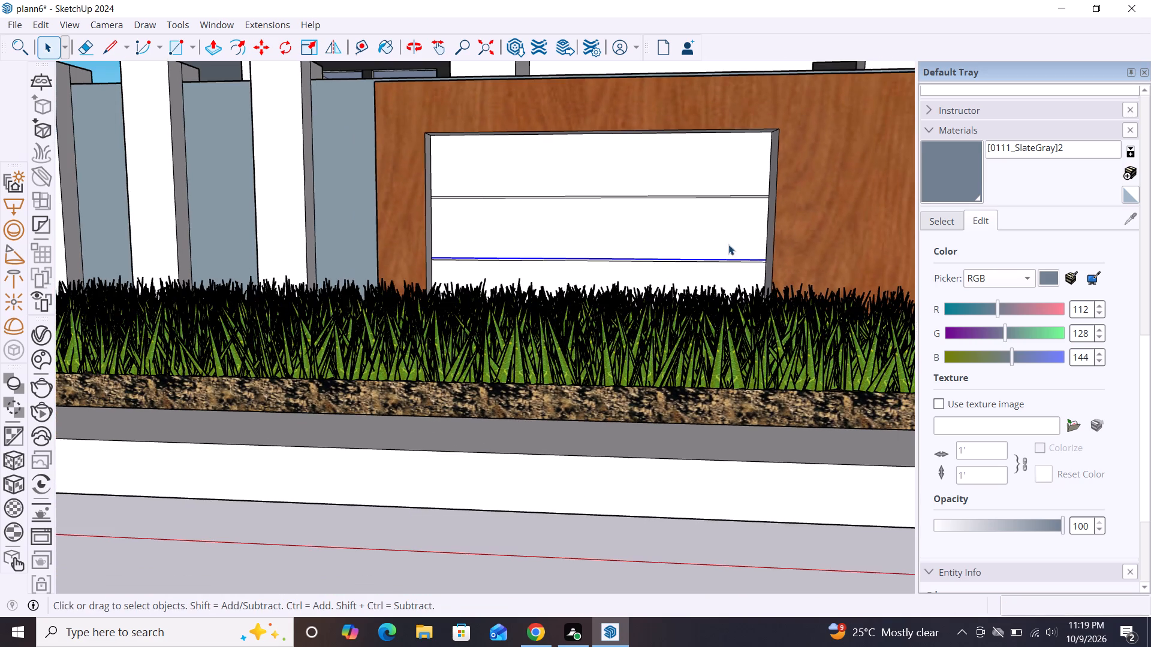
scroll(668, 271, down, 4)
click(332, 457)
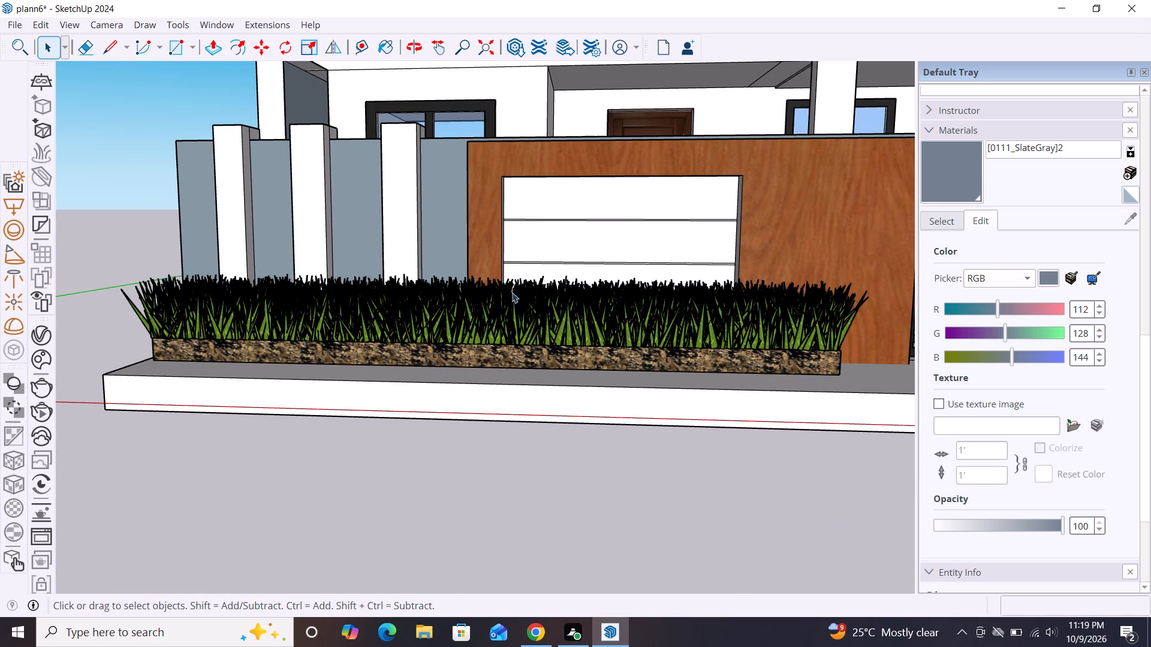
Paint the two thin horizontal strips across the white recess with 0136_Charcoal from the Colors-Named collection.
scroll(602, 235, up, 9)
scroll(558, 247, down, 6)
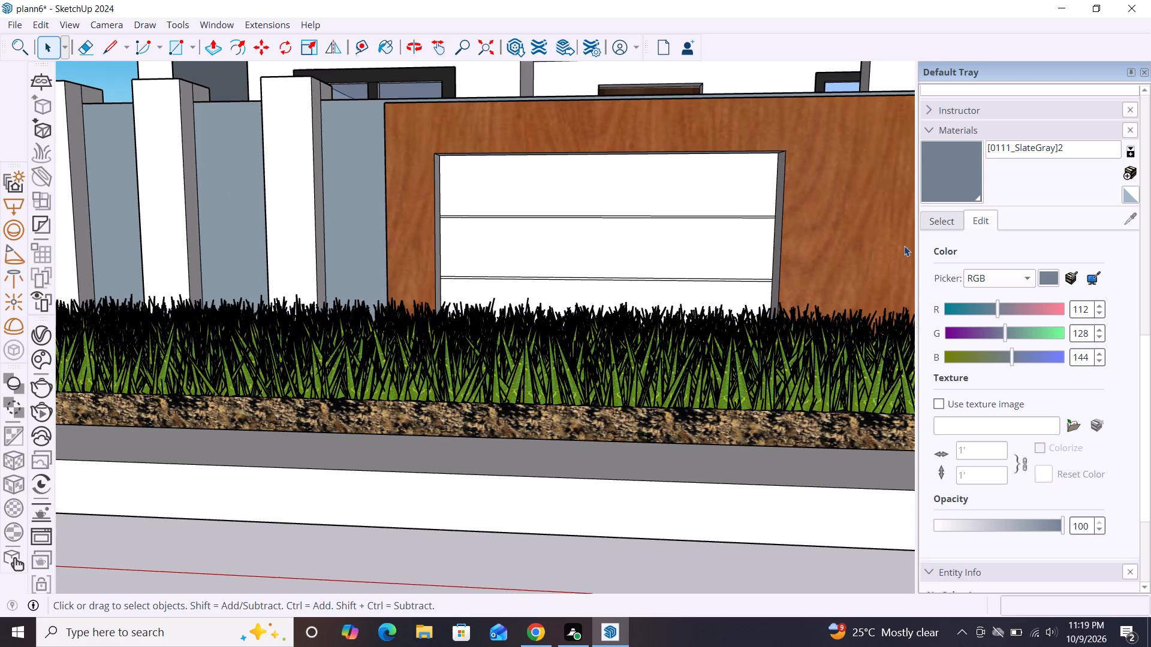
click(935, 225)
scroll(572, 299, down, 2)
scroll(1010, 384, down, 3)
scroll(991, 442, down, 2)
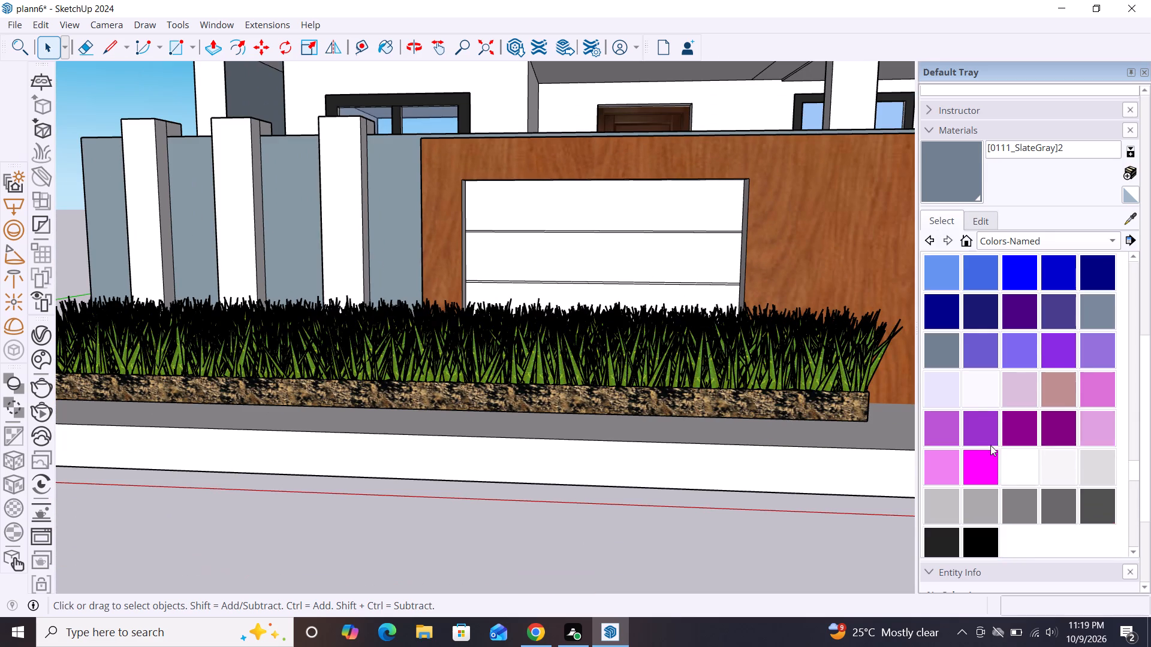
scroll(990, 445, down, 6)
scroll(981, 305, up, 1)
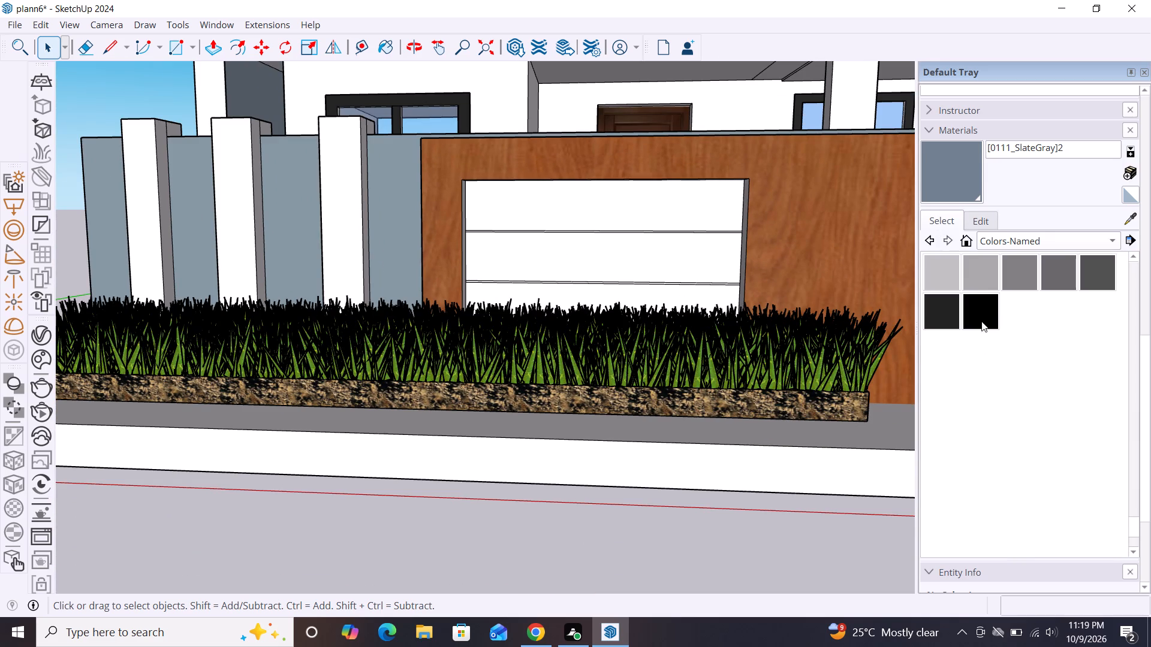
click(955, 313)
scroll(596, 196, up, 5)
scroll(623, 272, up, 7)
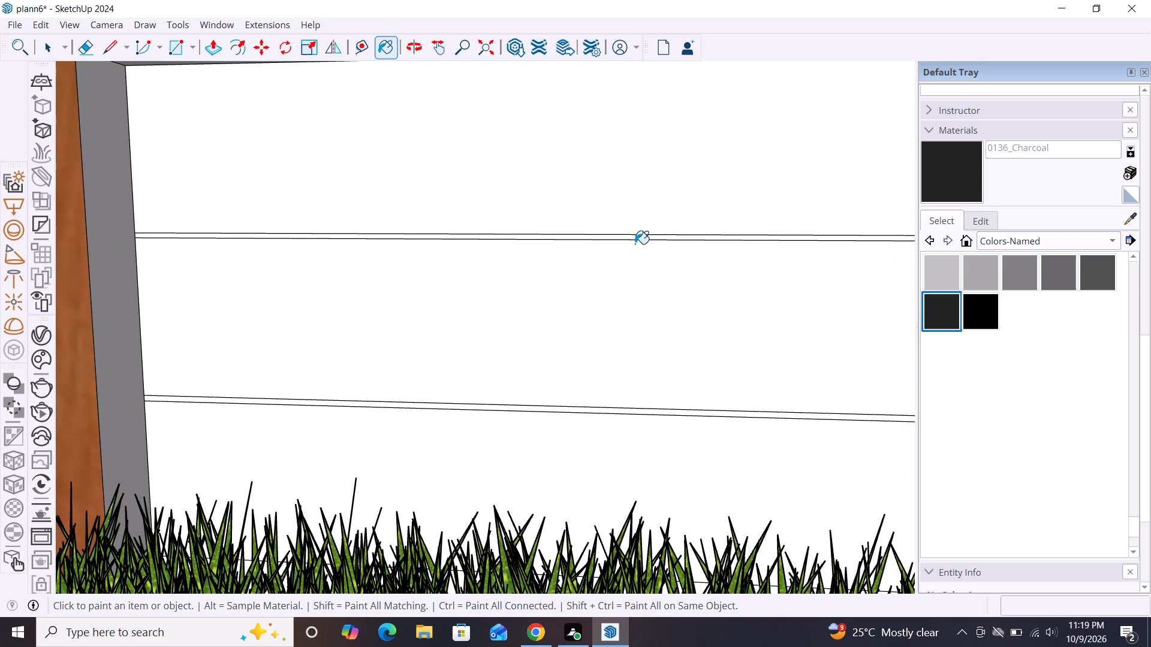
click(642, 237)
scroll(487, 206, down, 4)
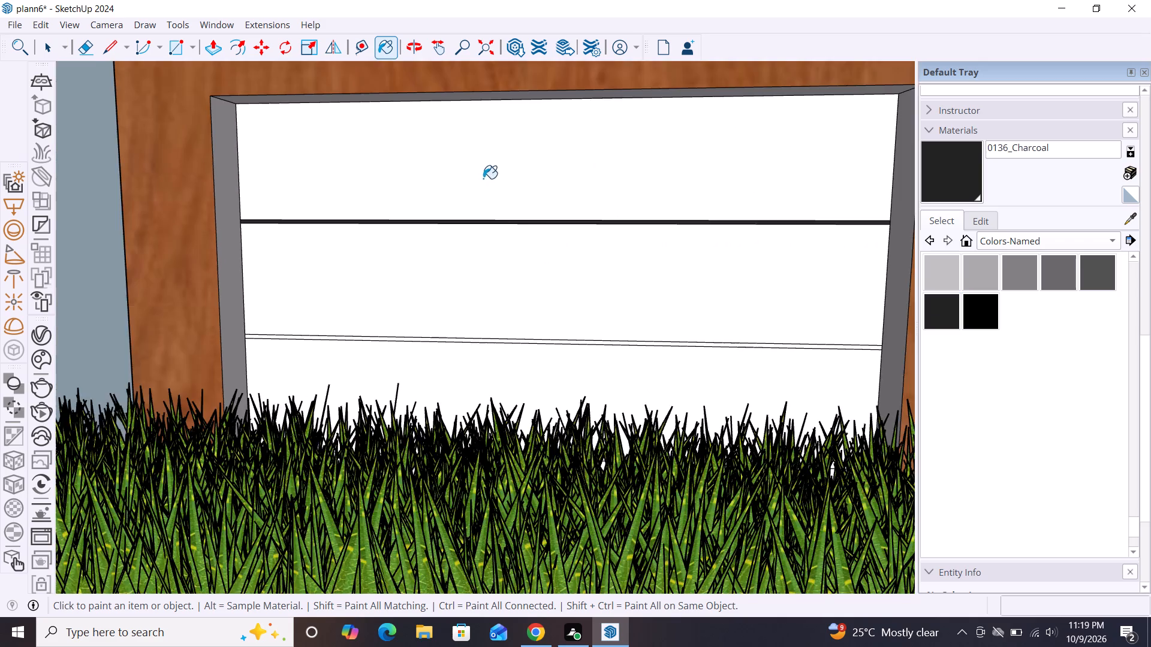
scroll(503, 173, down, 7)
scroll(570, 271, up, 7)
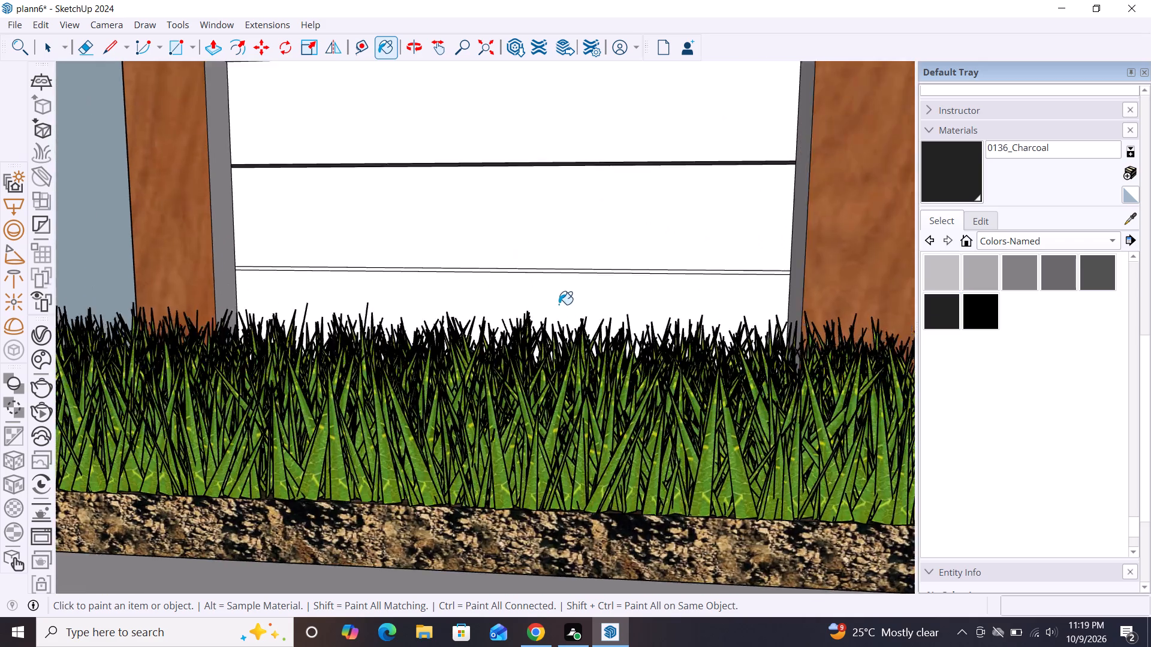
scroll(559, 304, up, 6)
click(594, 234)
scroll(456, 288, down, 10)
scroll(395, 266, down, 8)
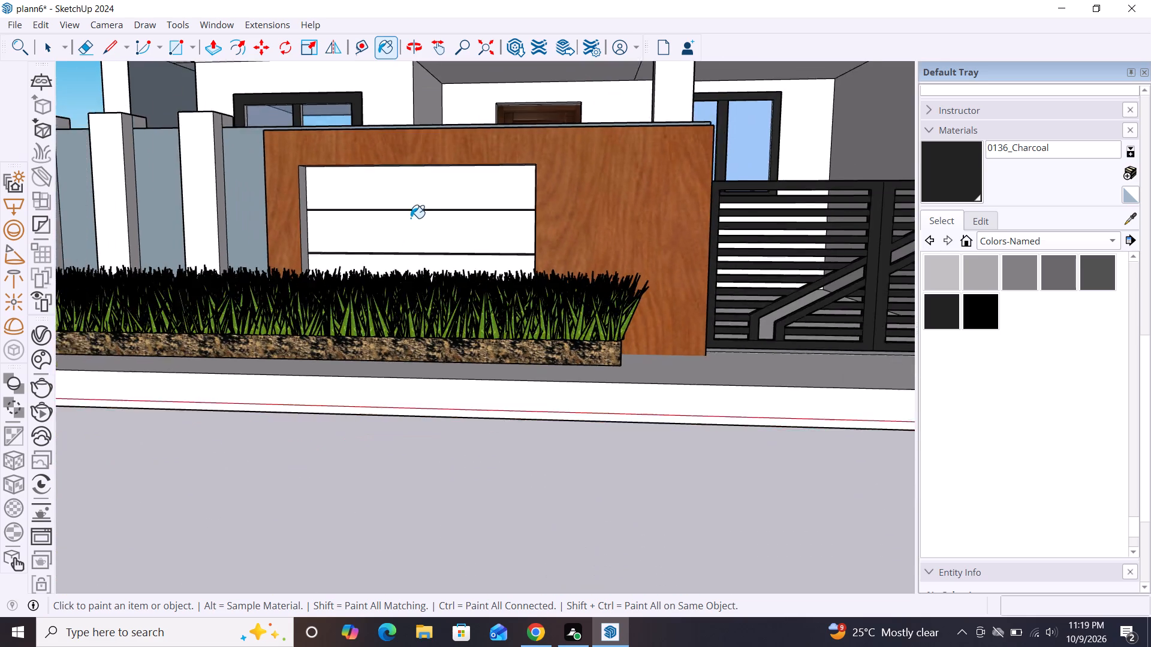
scroll(411, 218, down, 3)
key(space)
Paint the two side reveals and top reveal of the boundary wall's white recess with Wood Cherry Original from the Wood collection.
scroll(389, 271, down, 3)
middle_drag(494, 382, 562, 369)
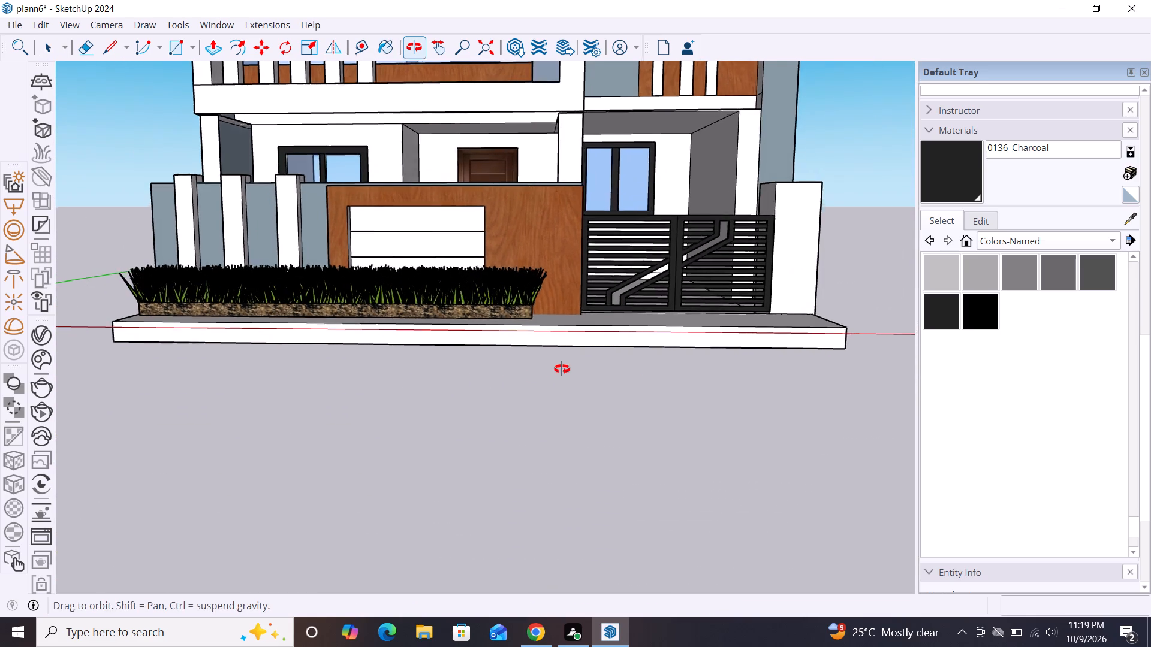
middle_drag(562, 369, 572, 370)
middle_drag(474, 238, 485, 173)
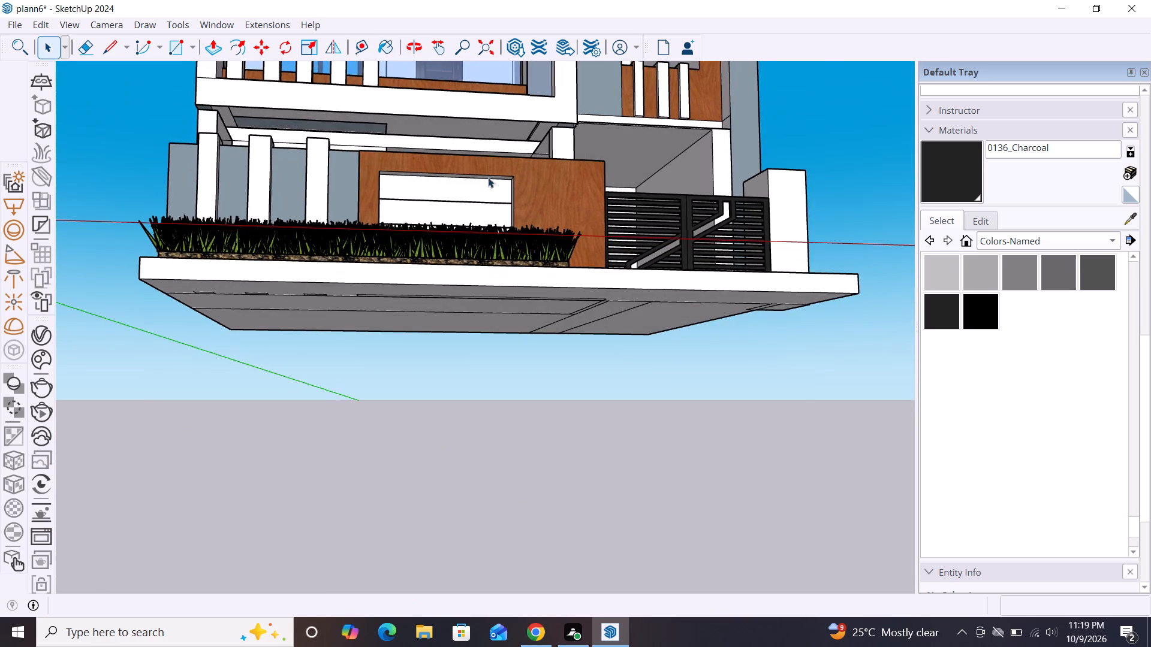
scroll(497, 205, up, 13)
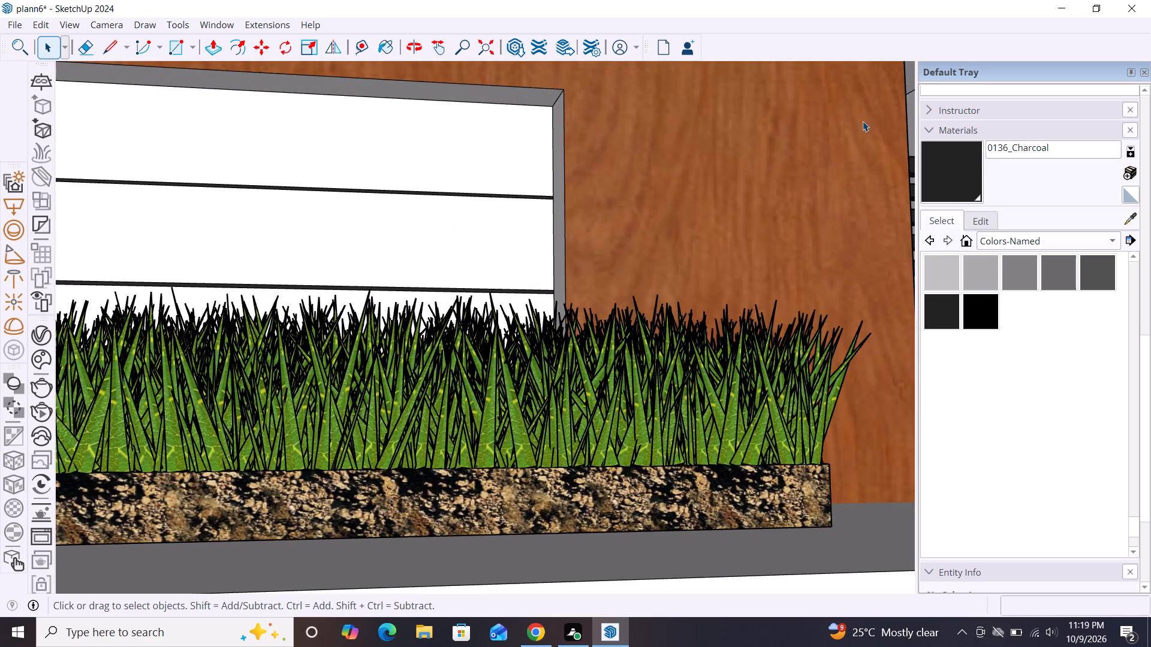
click(945, 220)
click(1114, 238)
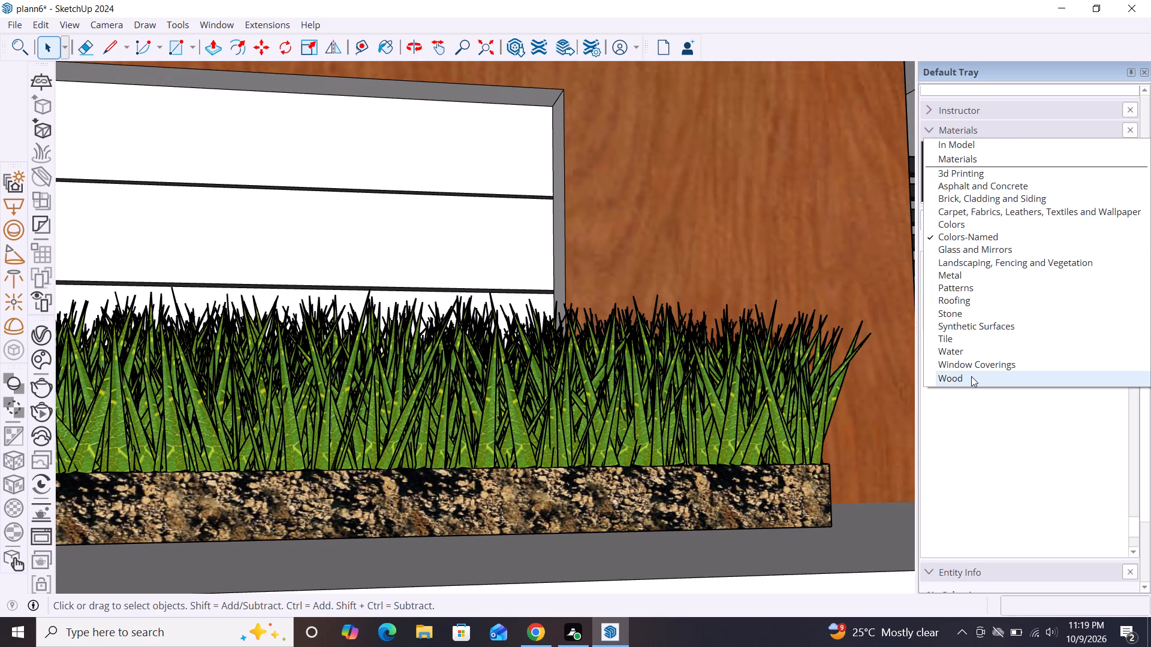
click(971, 376)
click(1019, 269)
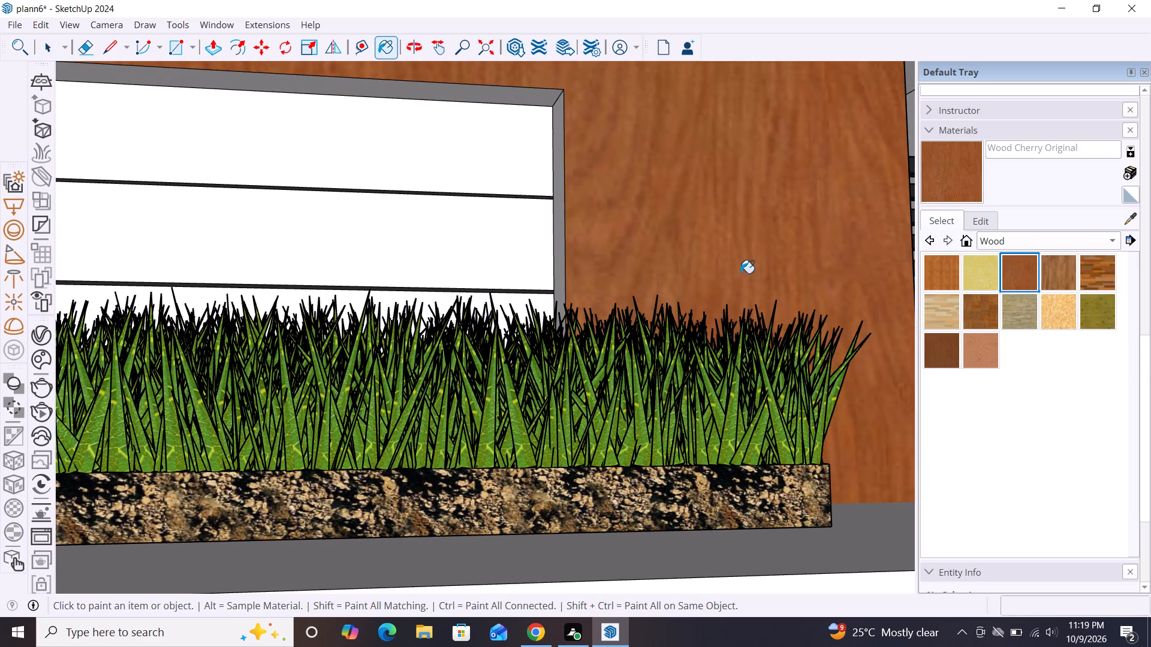
click(564, 267)
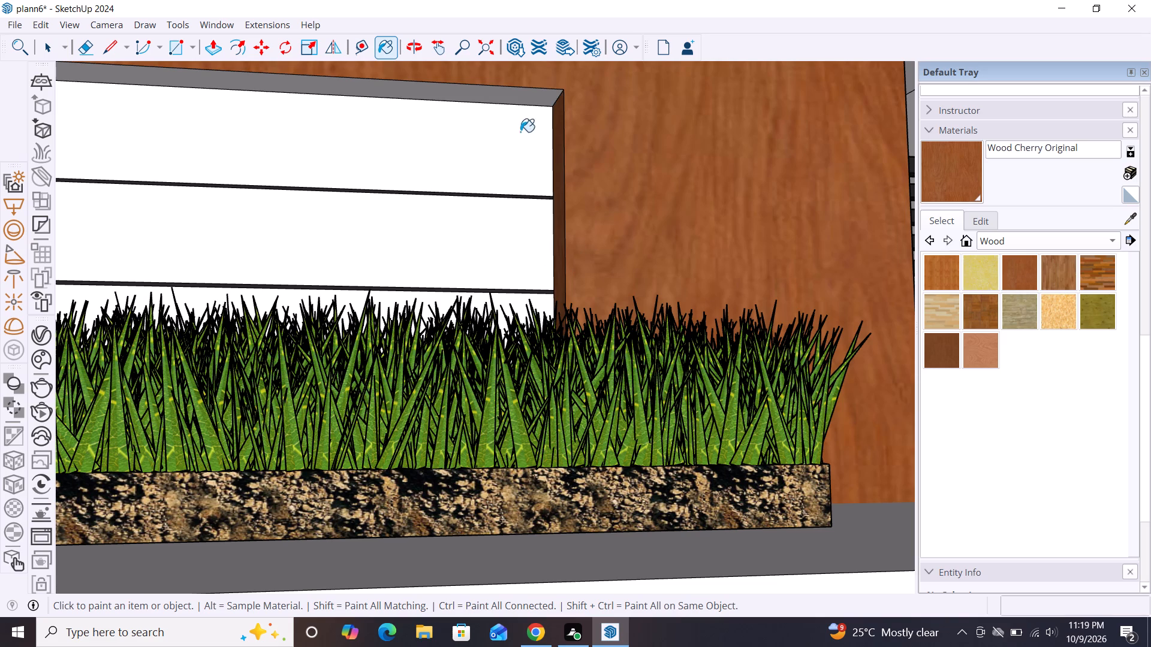
drag(537, 98, 537, 91)
scroll(804, 217, down, 6)
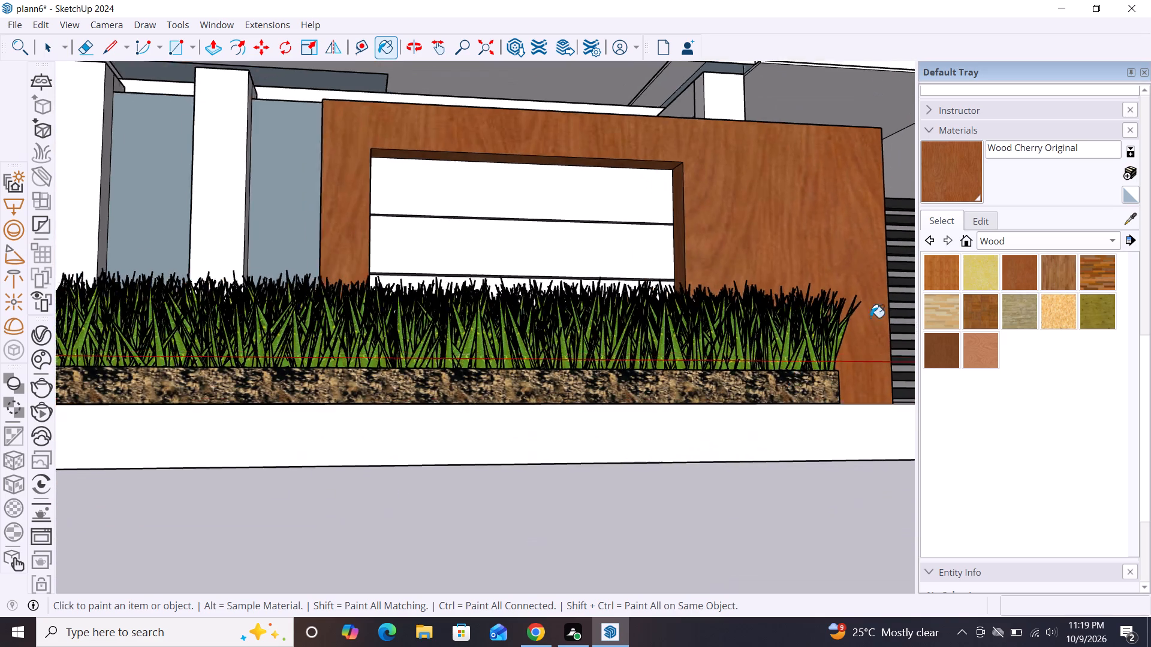
scroll(870, 318, down, 1)
middle_drag(605, 409, 222, 389)
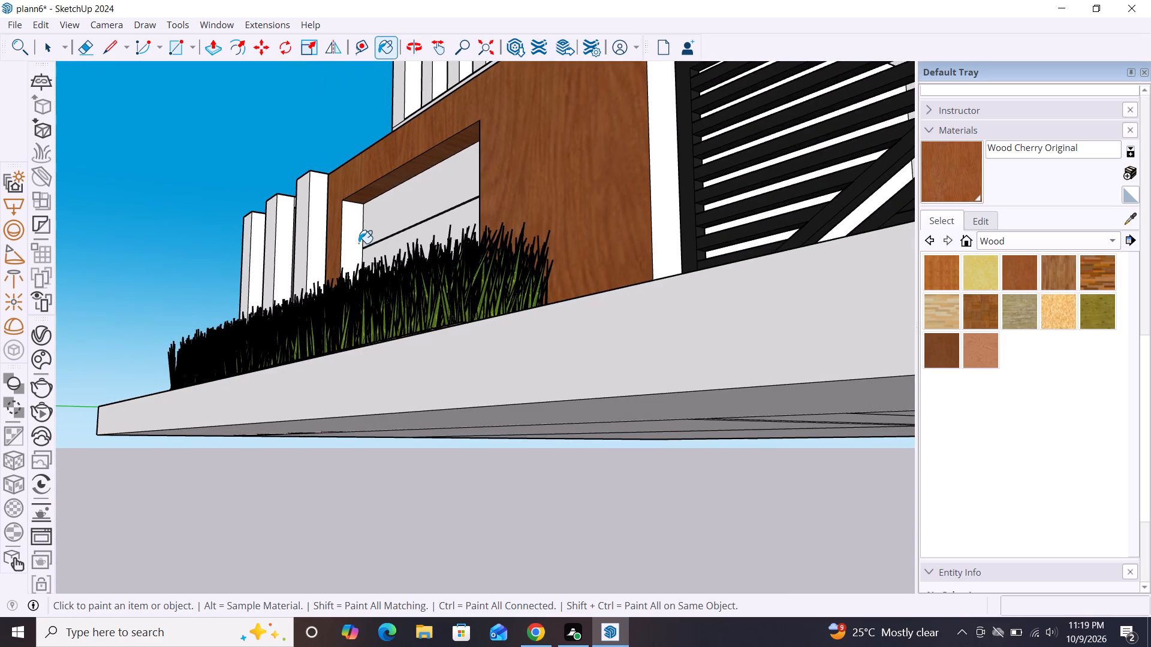
click(358, 243)
scroll(312, 303, down, 3)
middle_drag(336, 407, 595, 564)
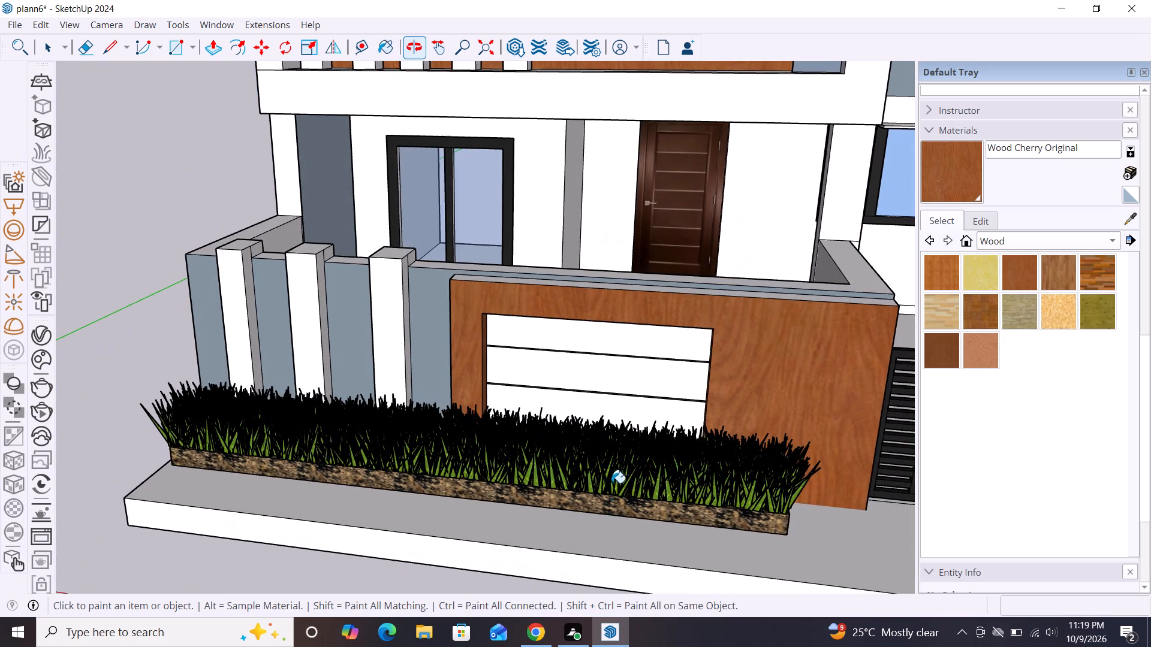
scroll(524, 352, up, 3)
key(space)
scroll(463, 275, down, 4)
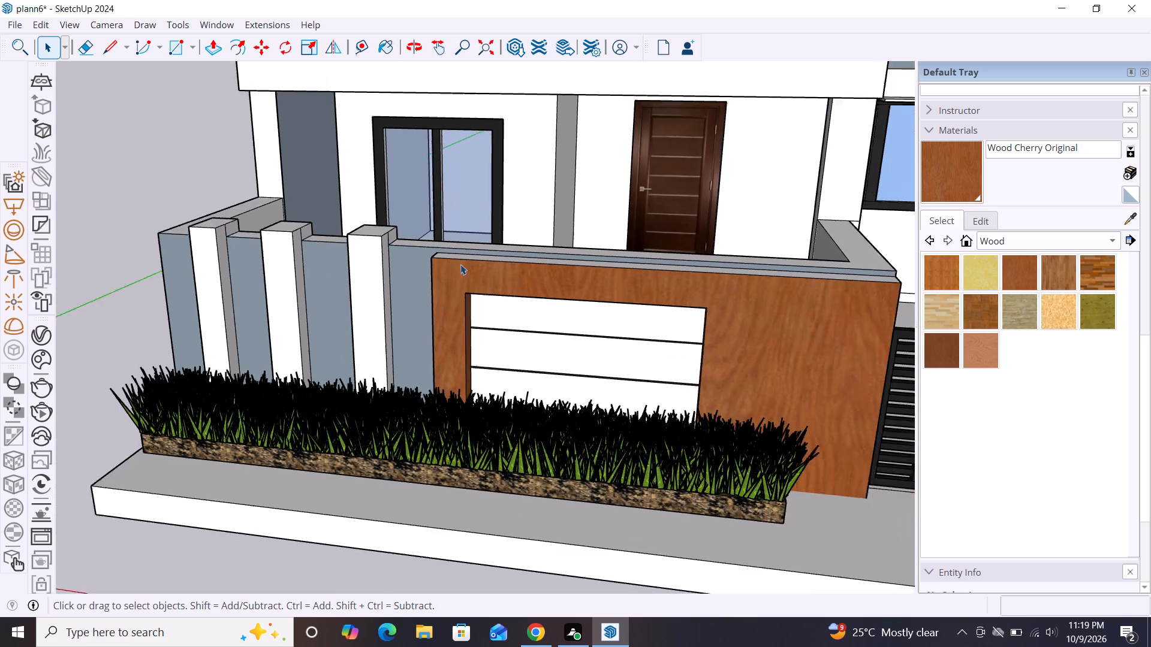
Examine the whole house front from farther away and from different angles to check the painted materials.
scroll(451, 194, down, 7)
click(351, 406)
double_click(348, 407)
scroll(454, 211, down, 4)
middle_drag(508, 280, 633, 286)
scroll(632, 262, down, 3)
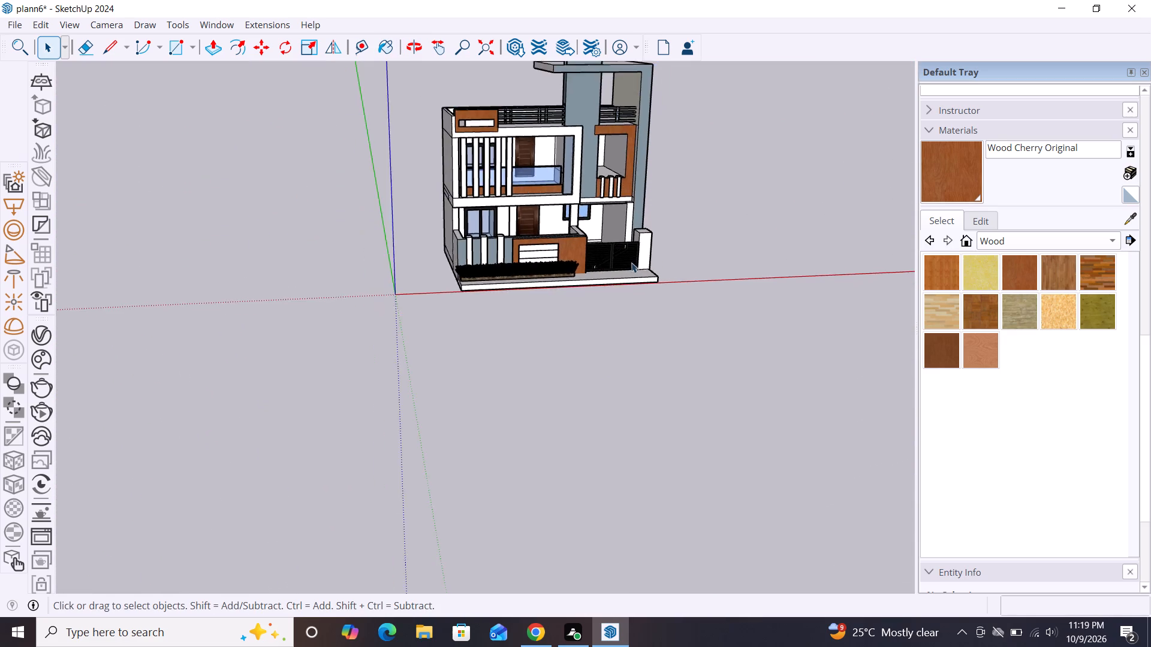
scroll(631, 262, down, 5)
middle_drag(592, 211, 516, 161)
scroll(555, 202, up, 4)
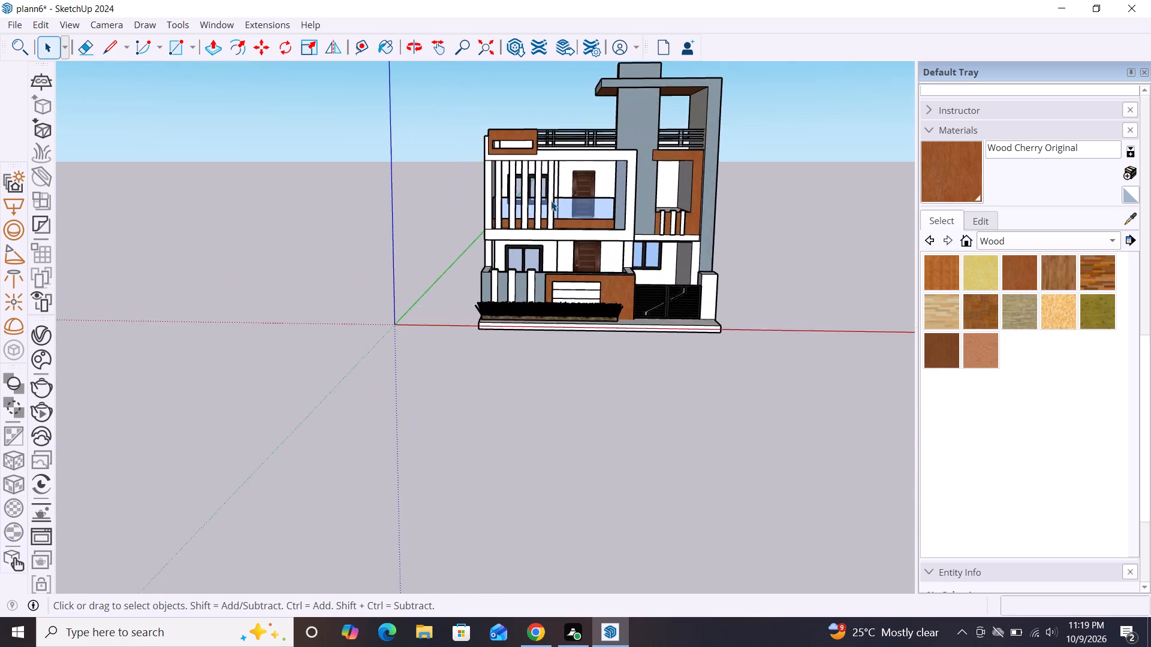
scroll(551, 201, up, 4)
scroll(550, 198, down, 3)
double_click(768, 185)
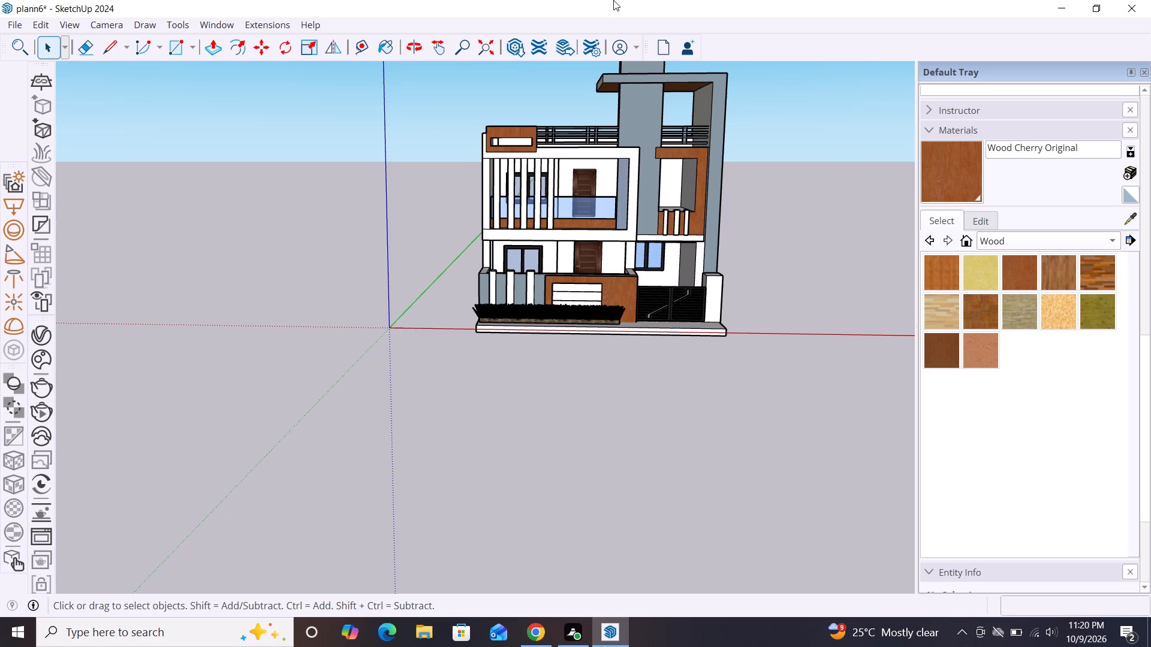
double_click(784, 181)
Erase the short edge splitting the narrow side face where the first-floor wood panel meets the white band, beside the blue-grey end wall.
scroll(713, 188, up, 1)
scroll(676, 231, up, 8)
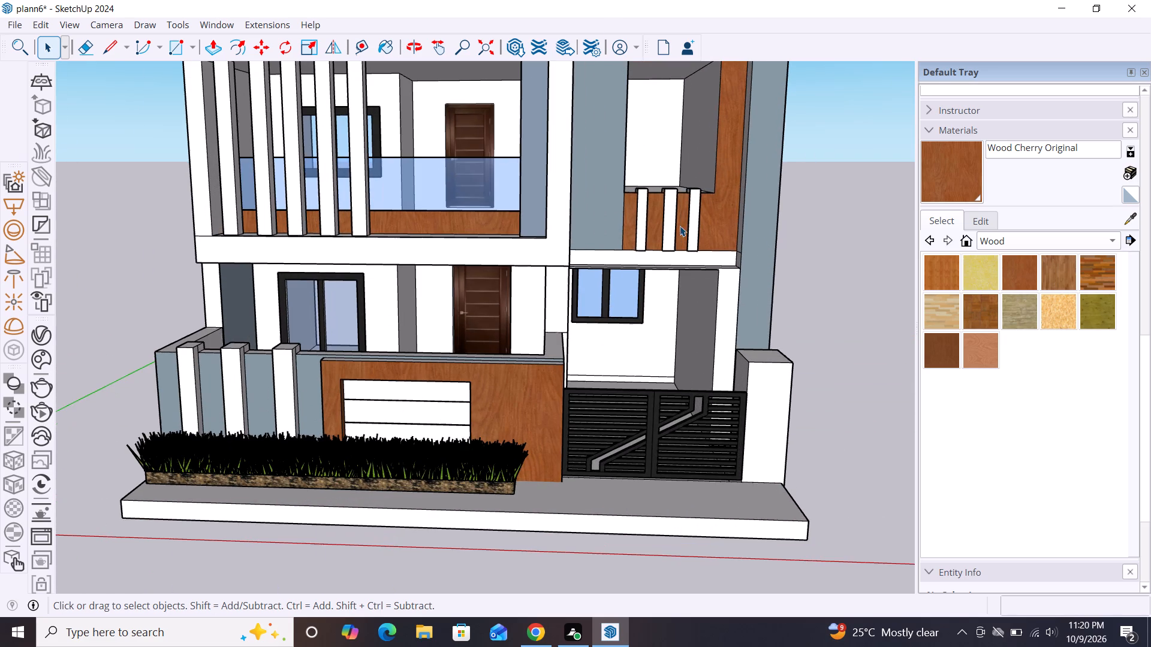
click(721, 214)
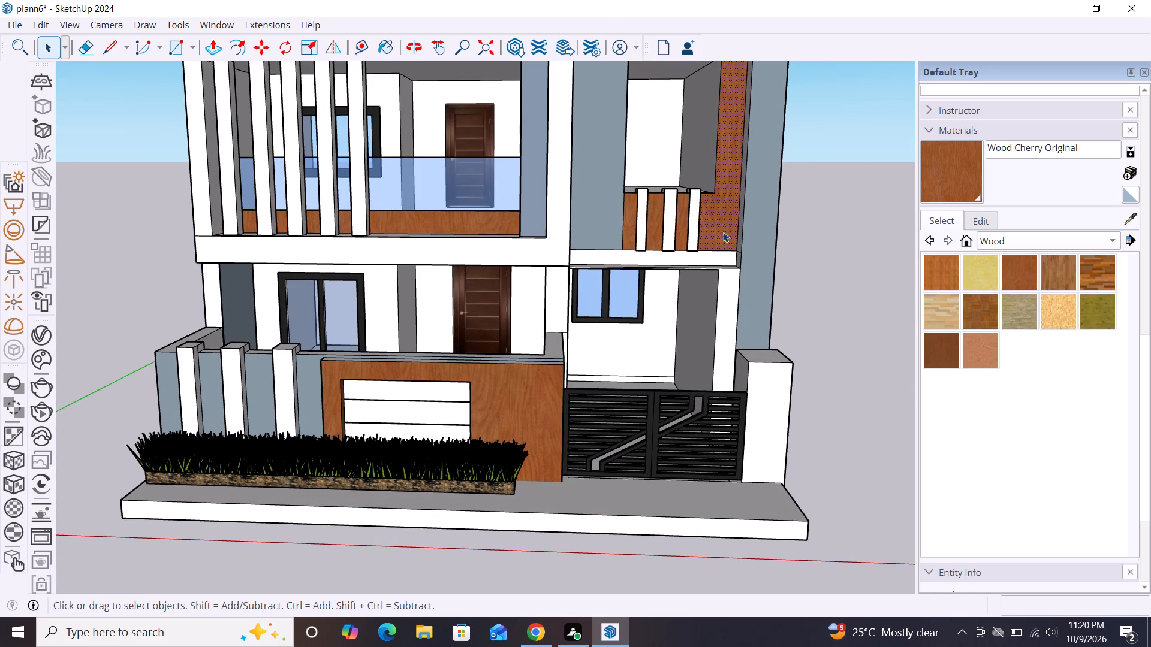
click(762, 229)
click(736, 249)
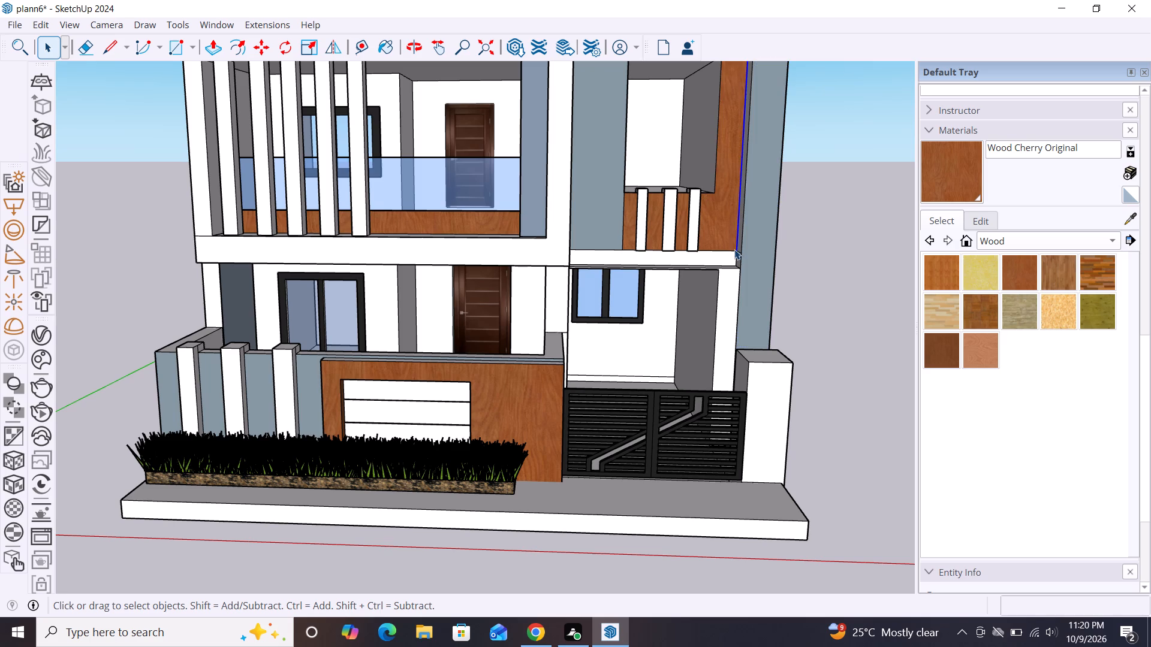
click(803, 234)
scroll(739, 242, up, 9)
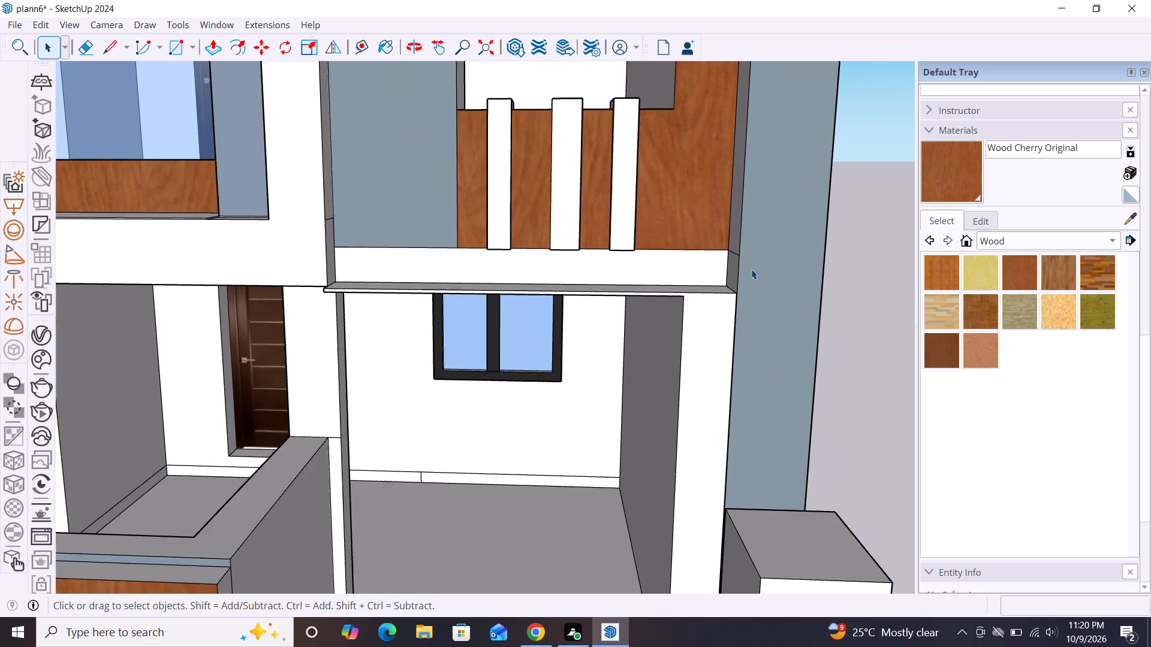
scroll(751, 269, up, 7)
key(e)
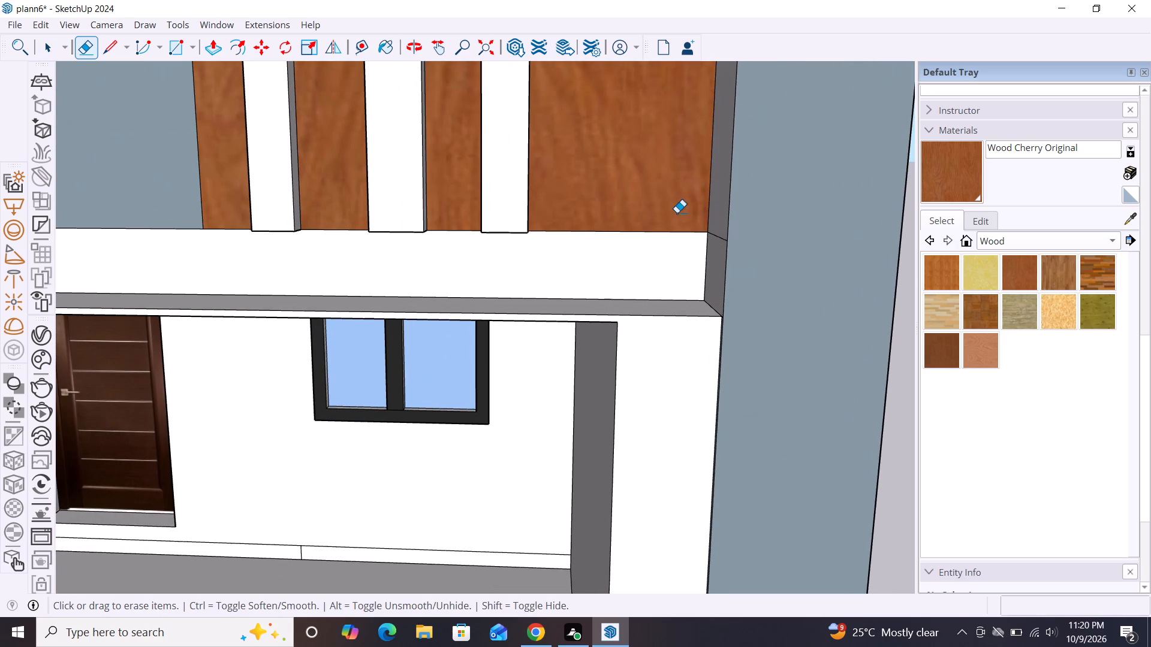
click(718, 237)
Erase the short edge splitting the narrow grey side face between the white balcony frame and the central blue-grey wall.
scroll(664, 225, down, 9)
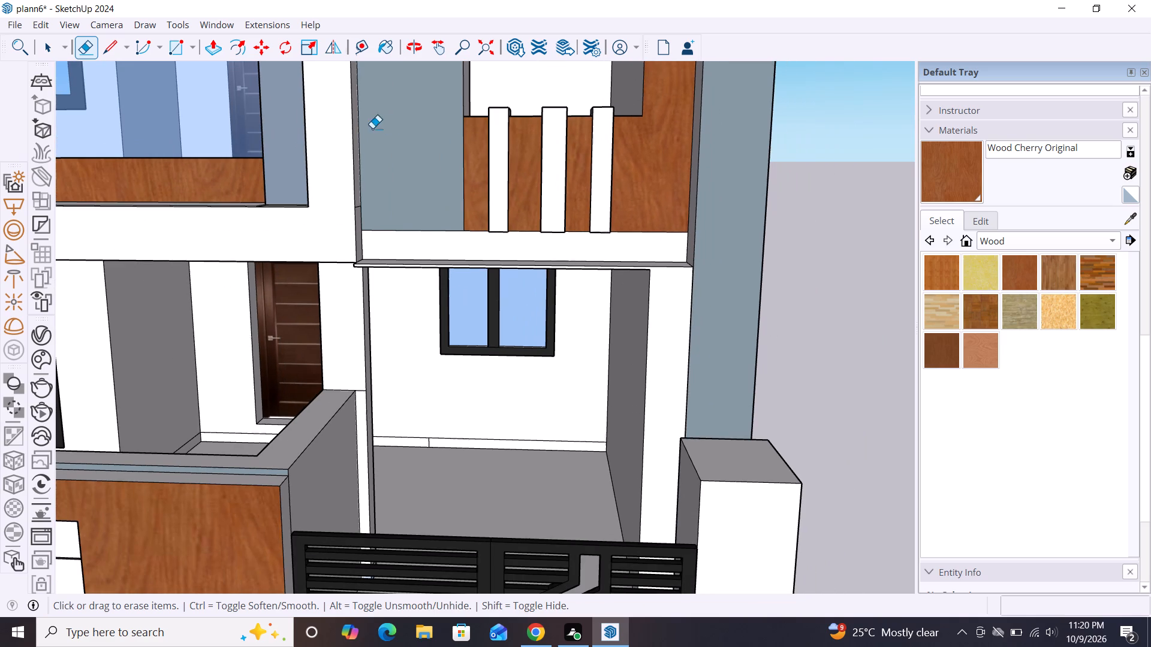
scroll(367, 202, up, 14)
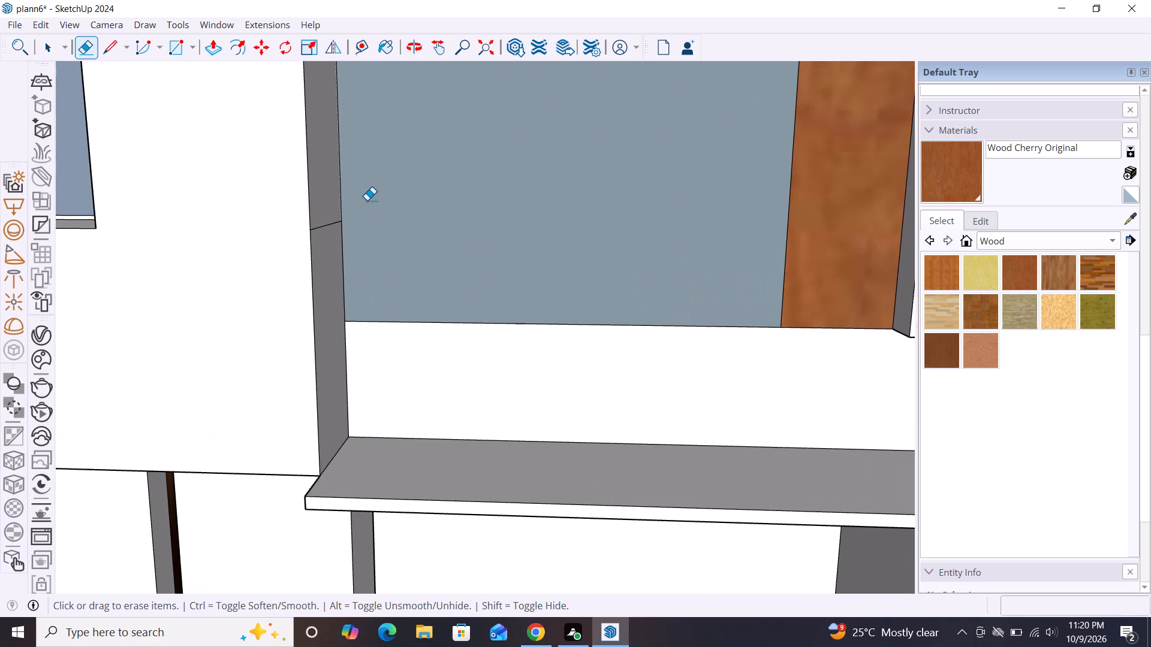
click(328, 222)
click(326, 226)
scroll(364, 230, down, 2)
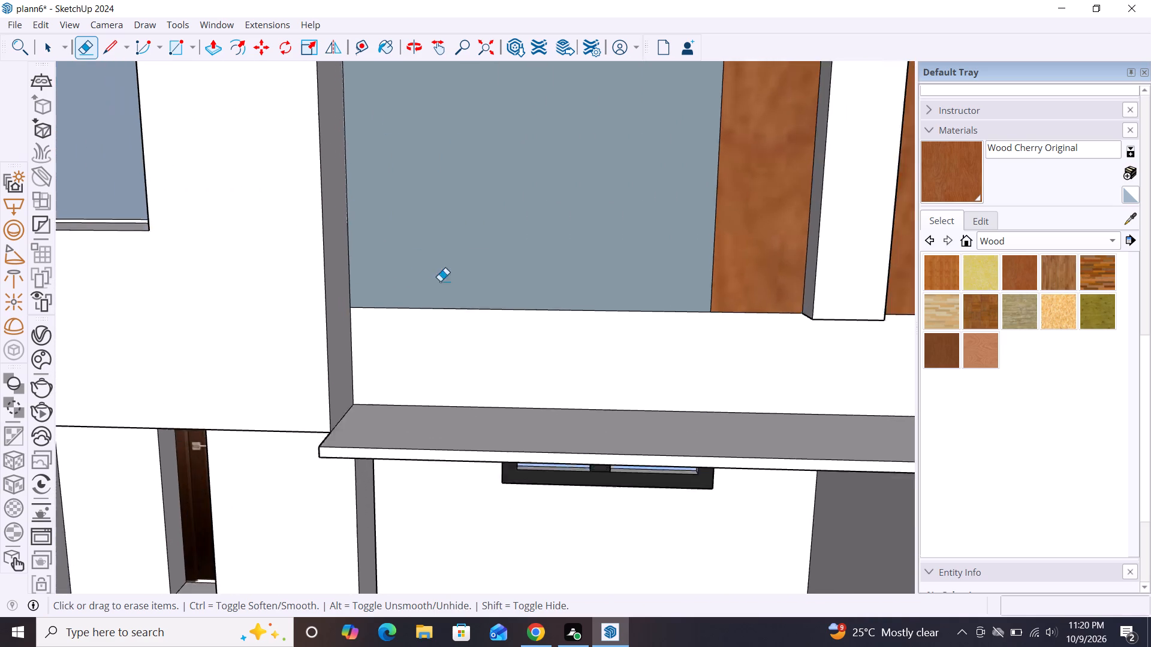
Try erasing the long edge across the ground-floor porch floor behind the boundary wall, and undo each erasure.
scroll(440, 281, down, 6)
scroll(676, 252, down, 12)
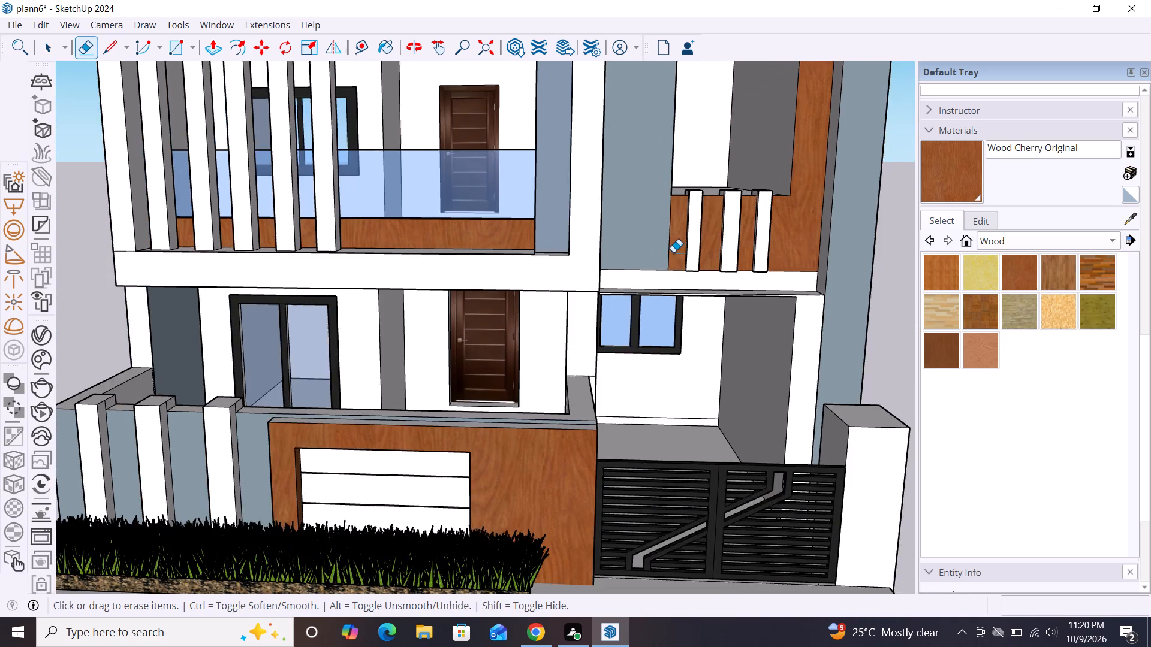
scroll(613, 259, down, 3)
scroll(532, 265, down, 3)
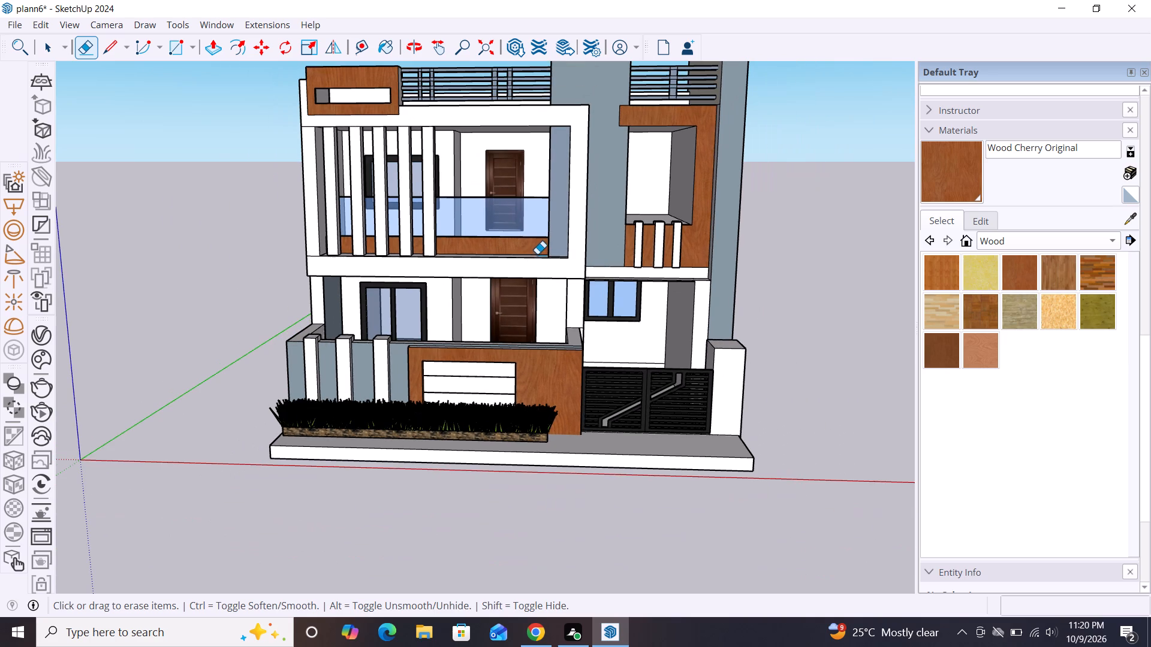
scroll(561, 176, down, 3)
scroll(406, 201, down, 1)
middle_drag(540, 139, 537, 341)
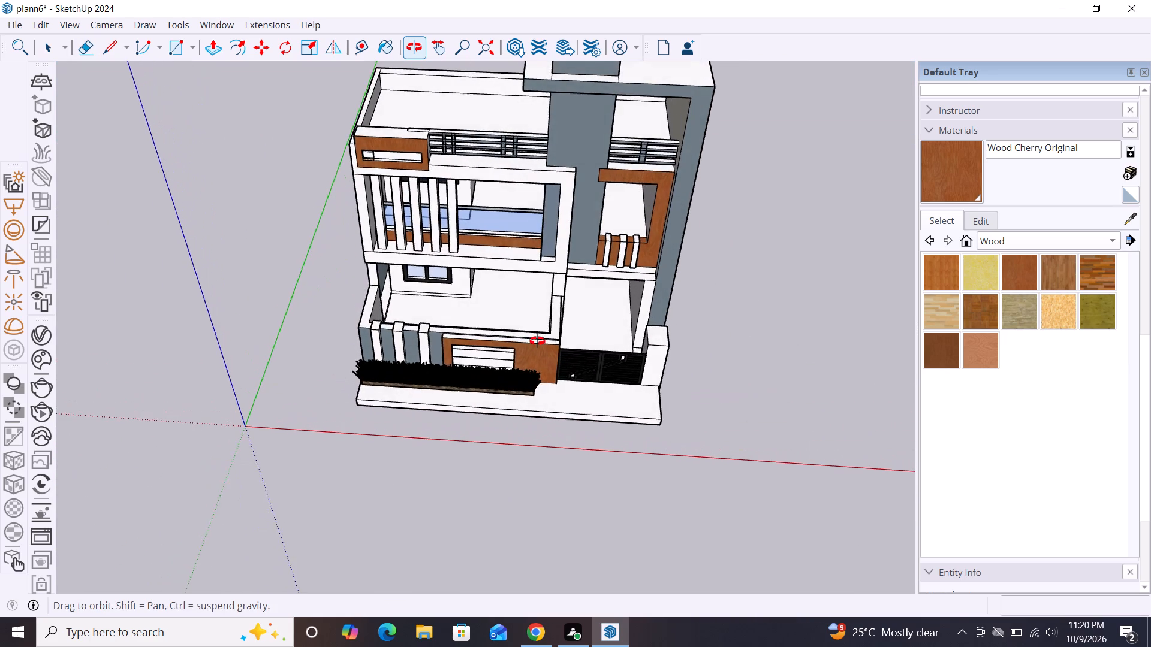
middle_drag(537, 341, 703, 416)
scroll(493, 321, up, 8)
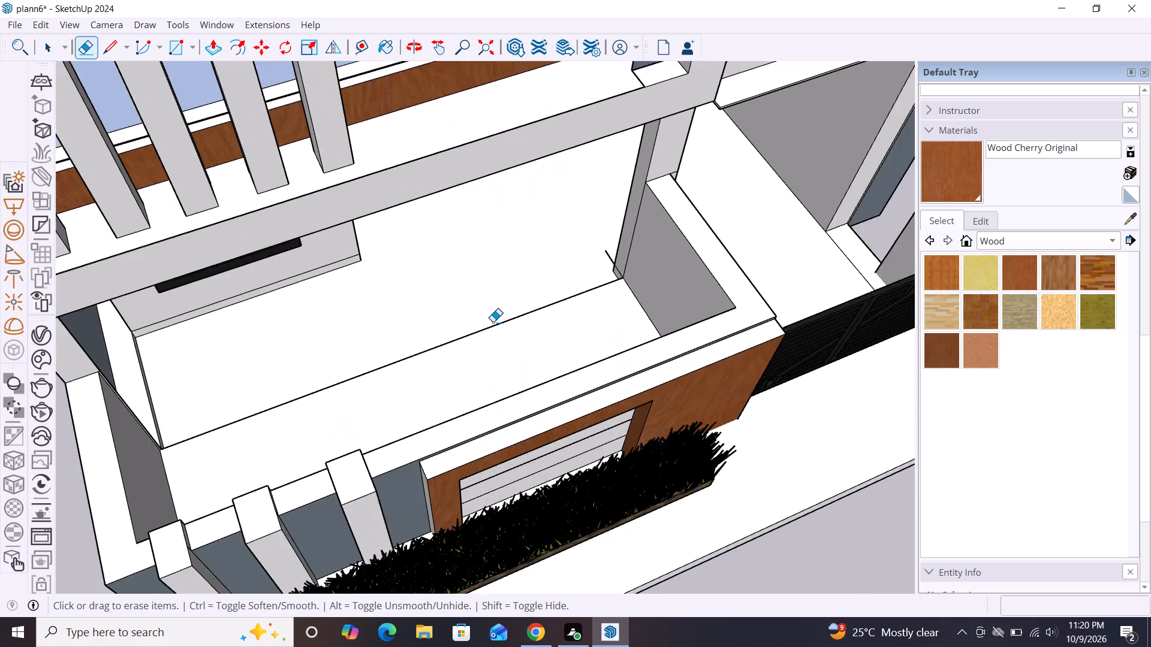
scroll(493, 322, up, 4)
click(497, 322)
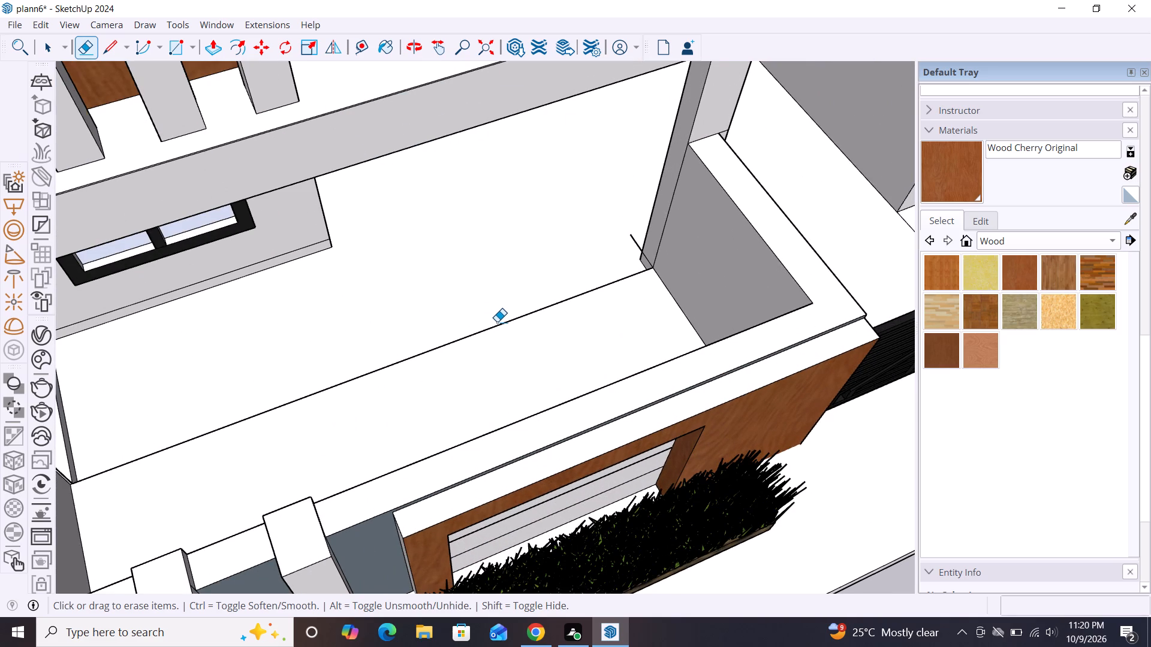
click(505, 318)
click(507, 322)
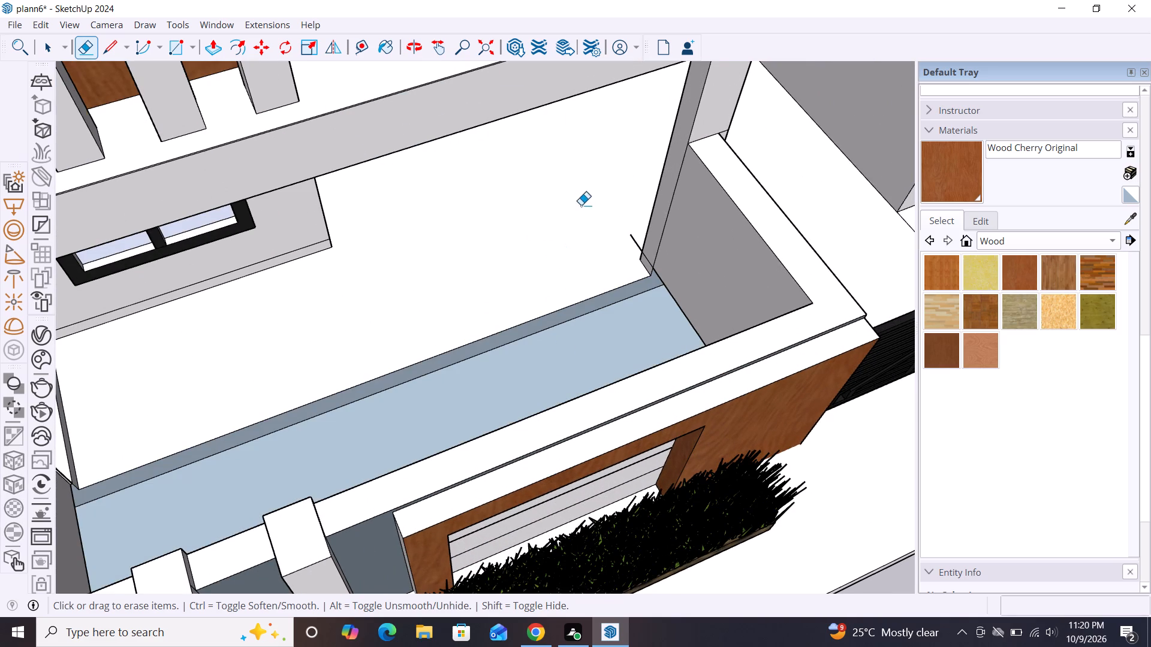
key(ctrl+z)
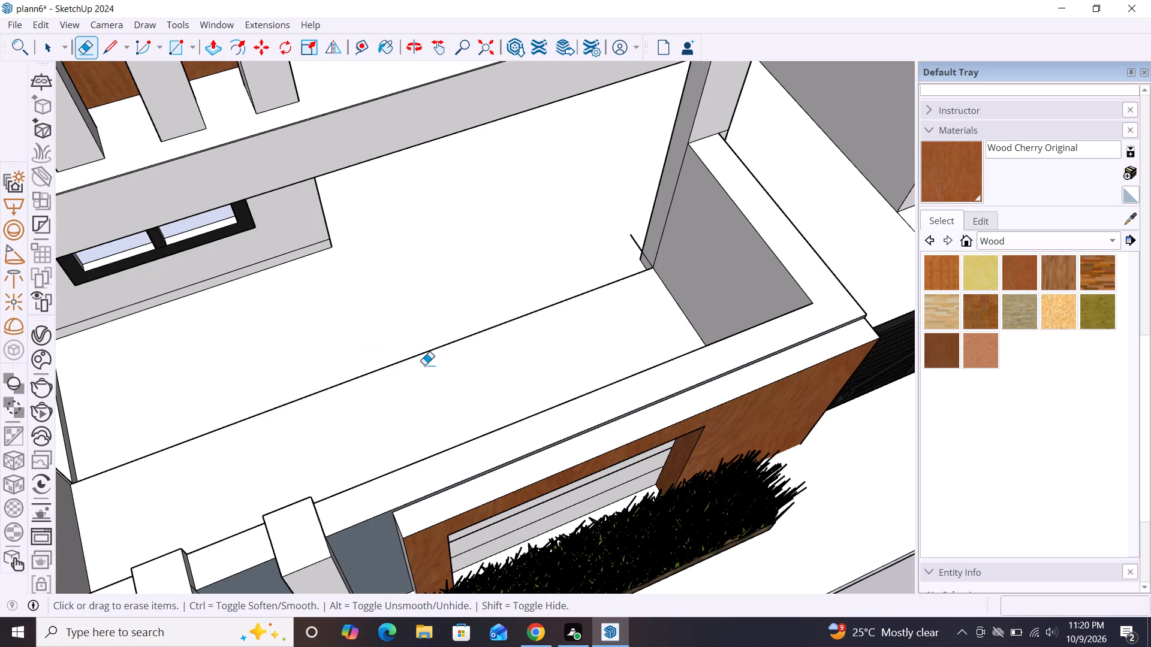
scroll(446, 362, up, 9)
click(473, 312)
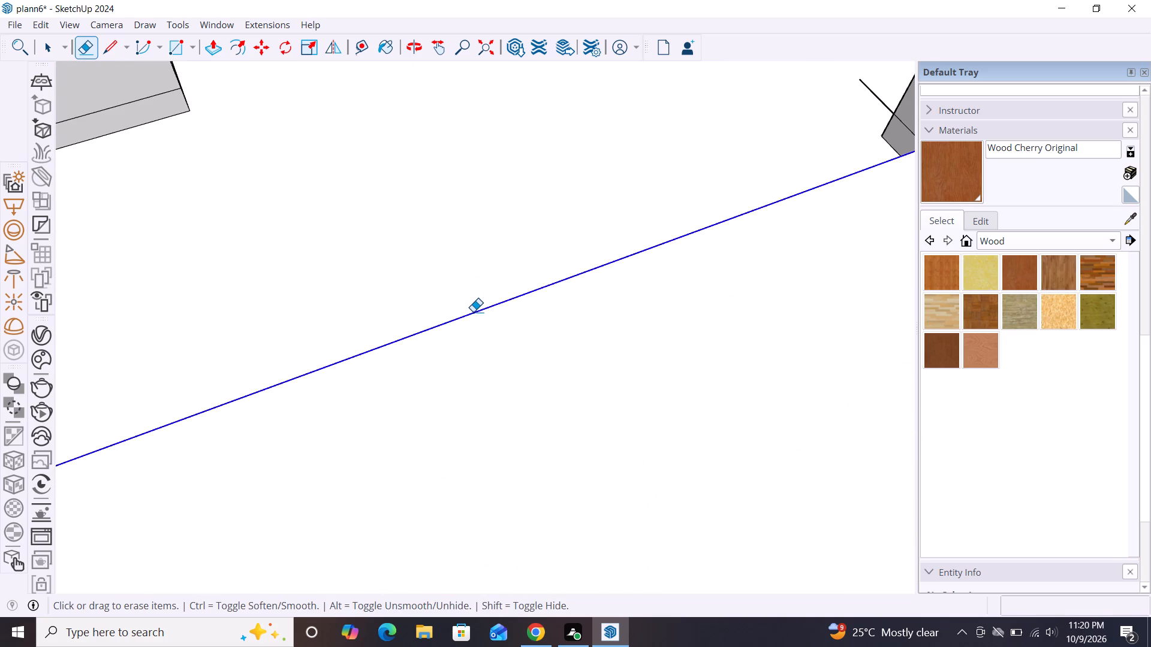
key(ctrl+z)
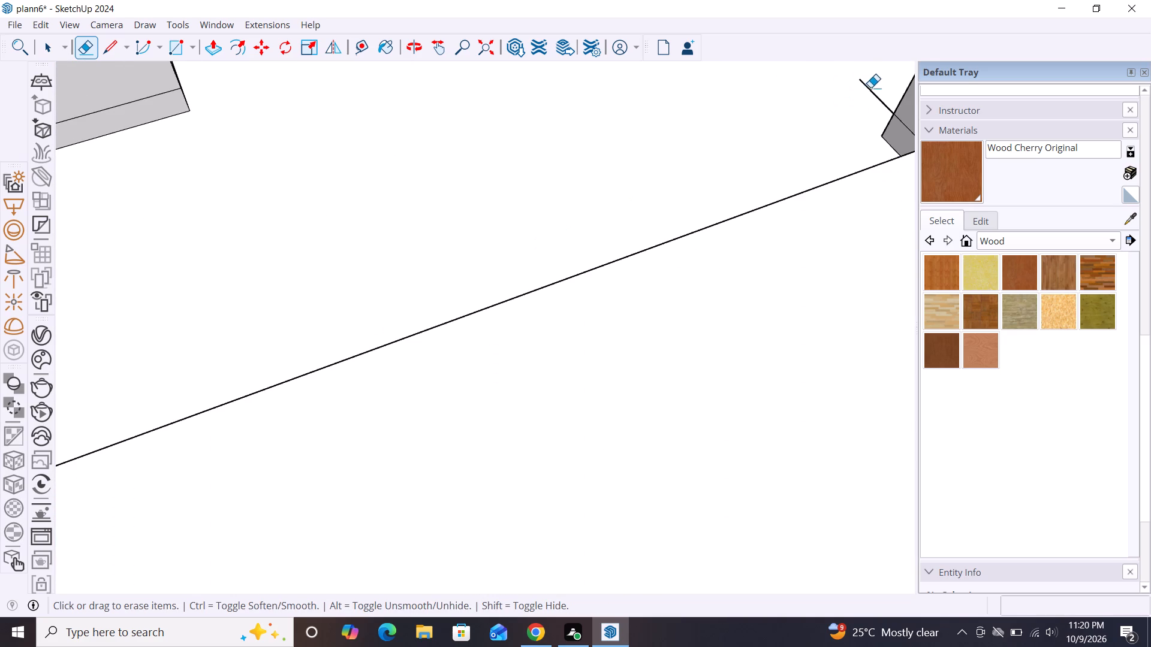
Erase the short stray line on the porch floor beside the column at the inner corner.
click(871, 95)
scroll(805, 120, down, 8)
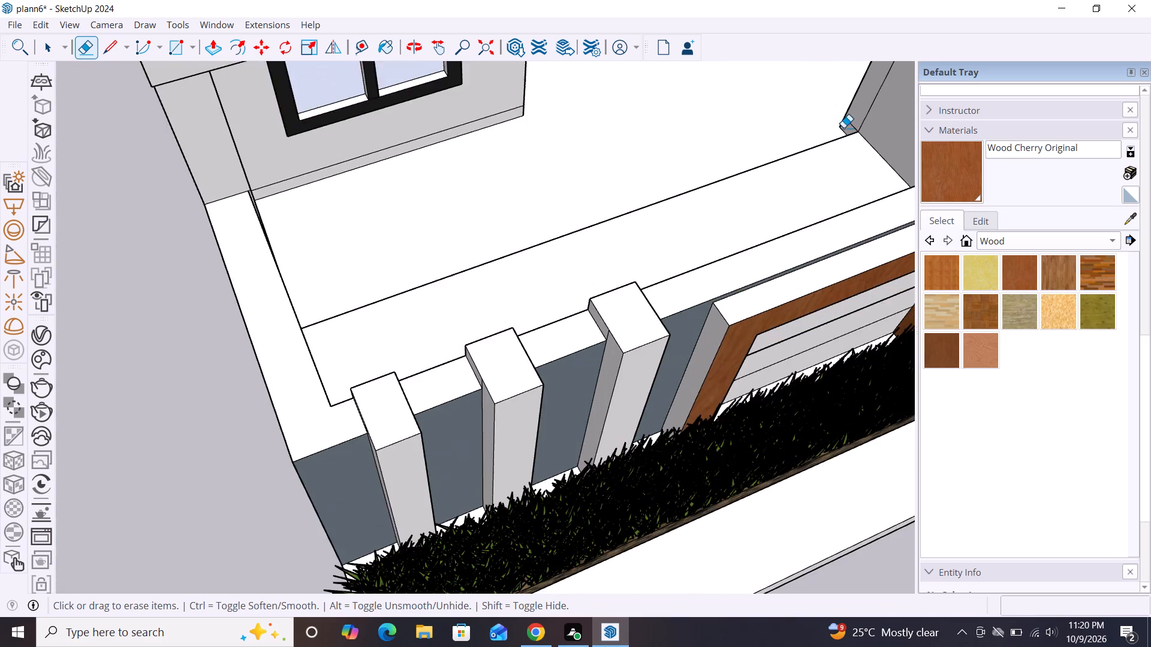
scroll(843, 128, down, 4)
middle_drag(494, 244, 258, 246)
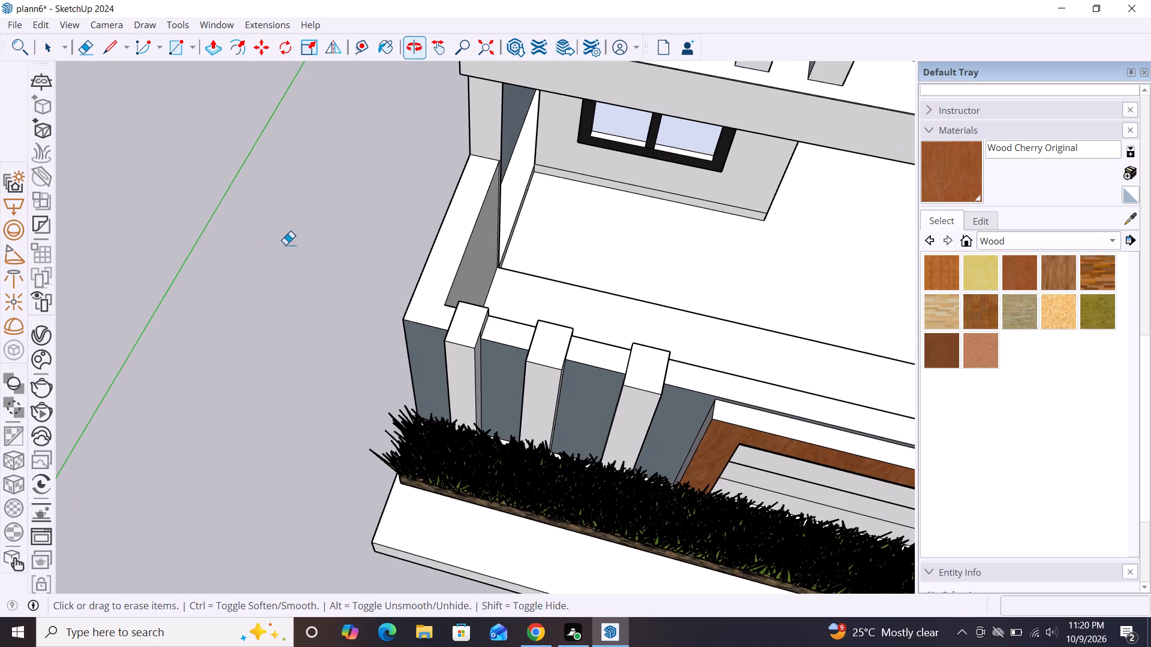
Examine the porch corner and the whole house front for remaining stray edges and unpainted faces.
scroll(537, 256, up, 9)
scroll(270, 190, down, 9)
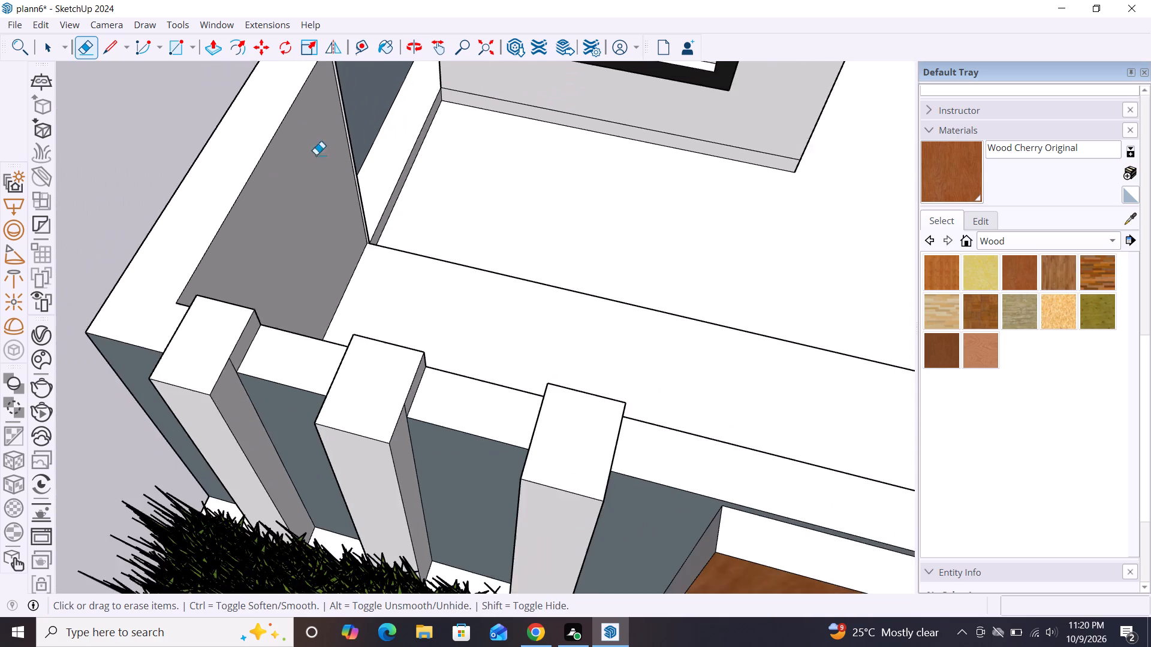
scroll(316, 155, down, 5)
scroll(360, 129, up, 1)
scroll(363, 128, down, 13)
middle_drag(584, 270, 595, 238)
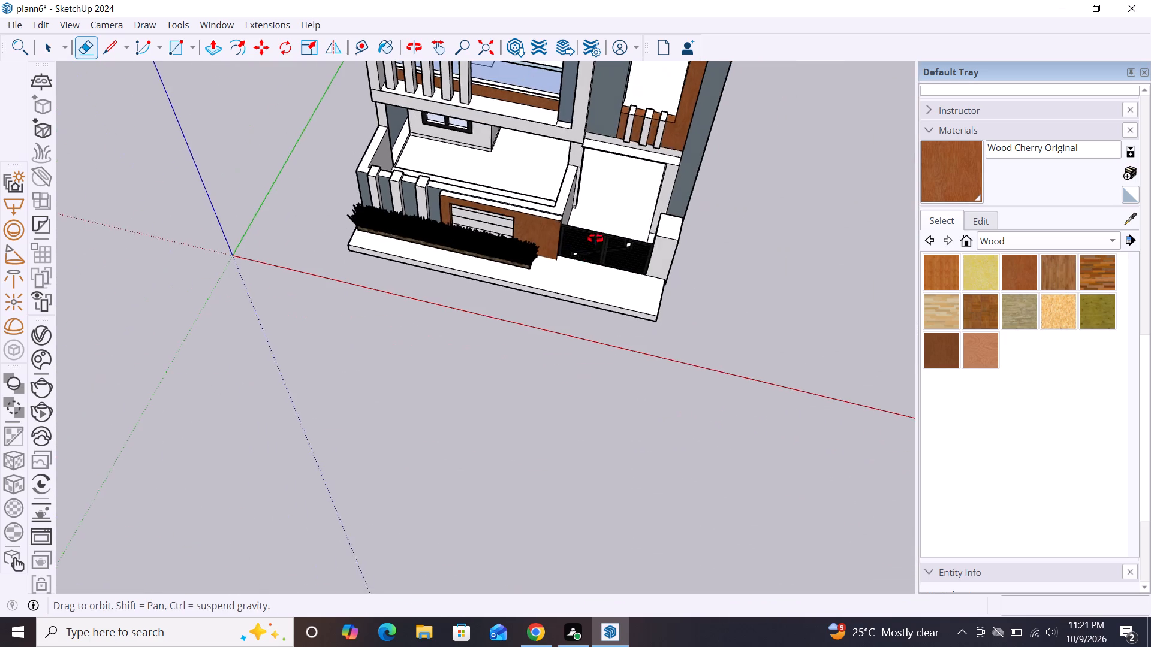
middle_drag(595, 238, 747, 107)
scroll(791, 132, down, 4)
scroll(810, 224, down, 3)
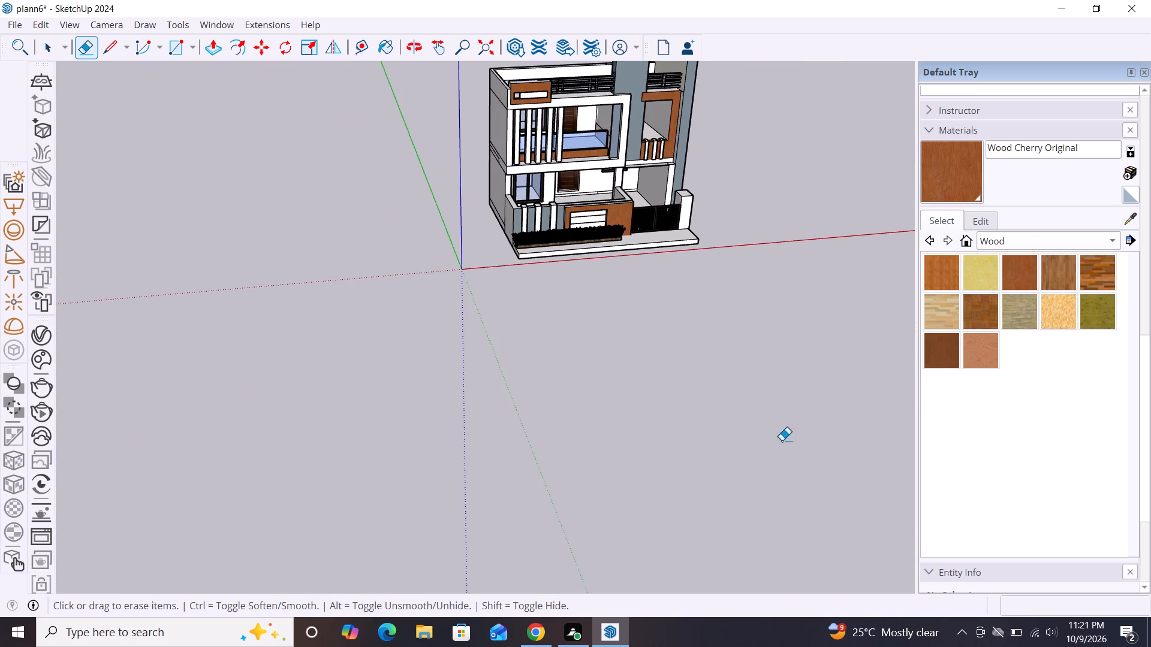
middle_drag(776, 433, 623, 305)
scroll(624, 247, down, 3)
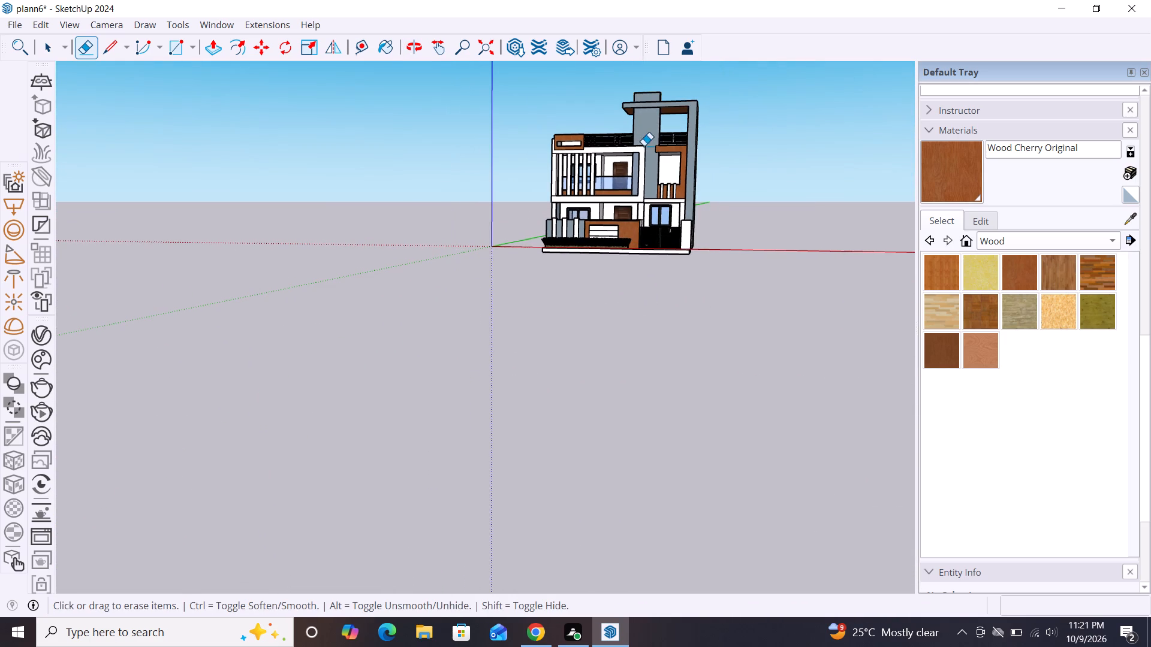
scroll(669, 81, up, 11)
scroll(649, 182, down, 3)
middle_drag(662, 223, 708, 211)
scroll(689, 85, up, 2)
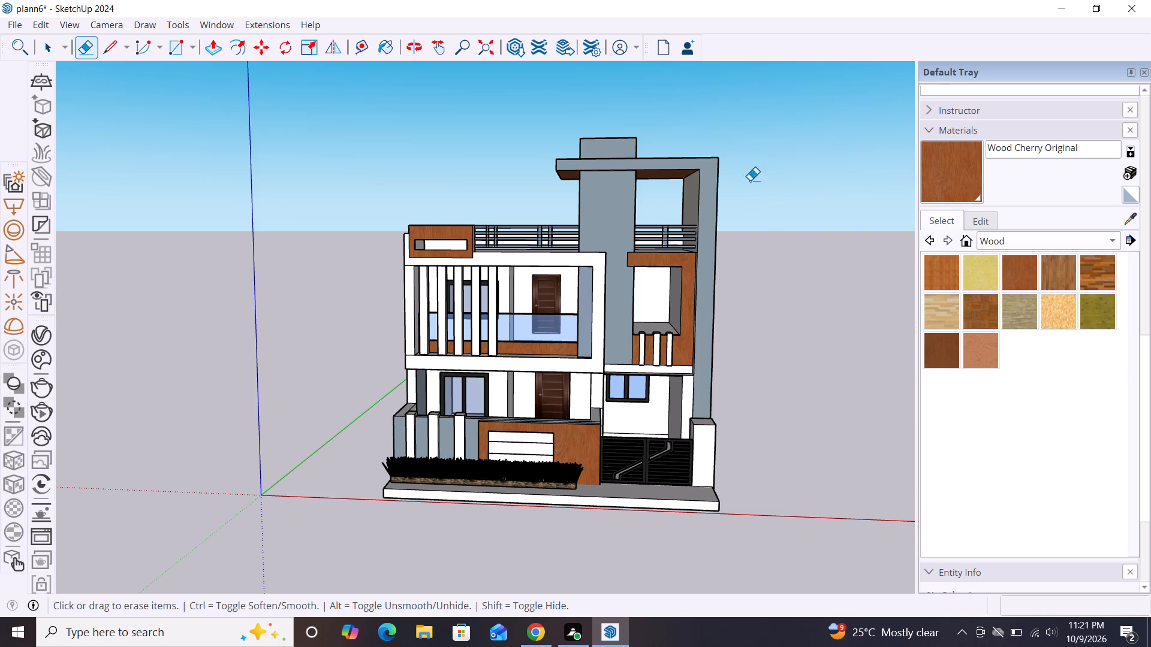
key(space)
double_click(778, 229)
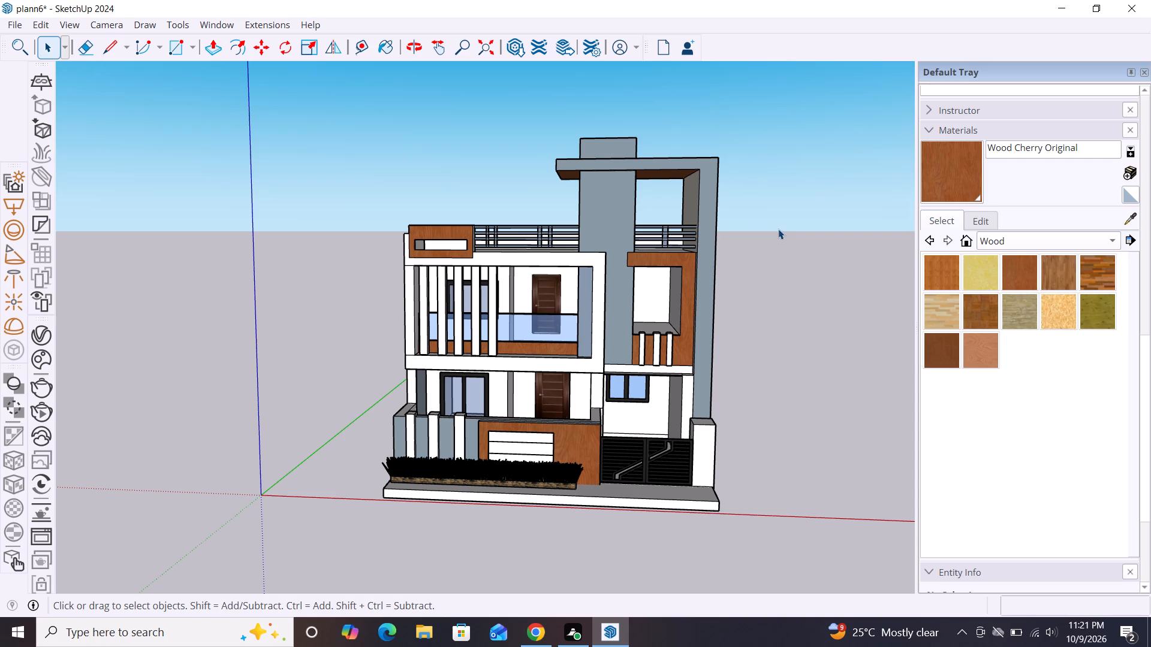
Switch the materials library from Wood to the Colors-Named collection.
click(1115, 239)
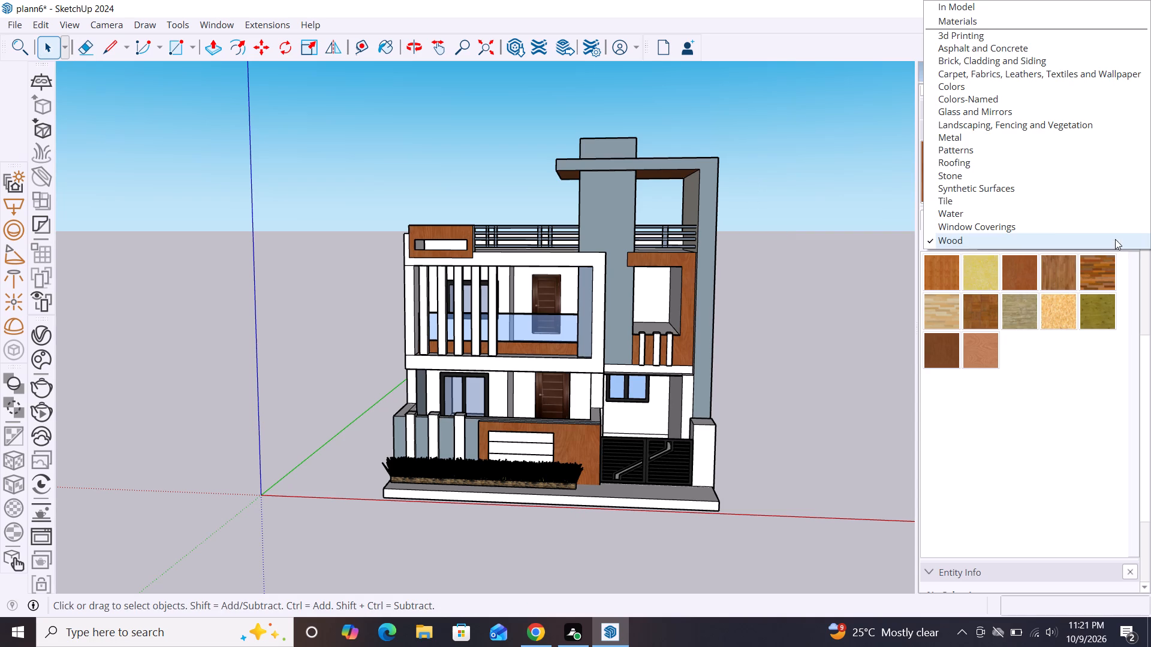
click(993, 98)
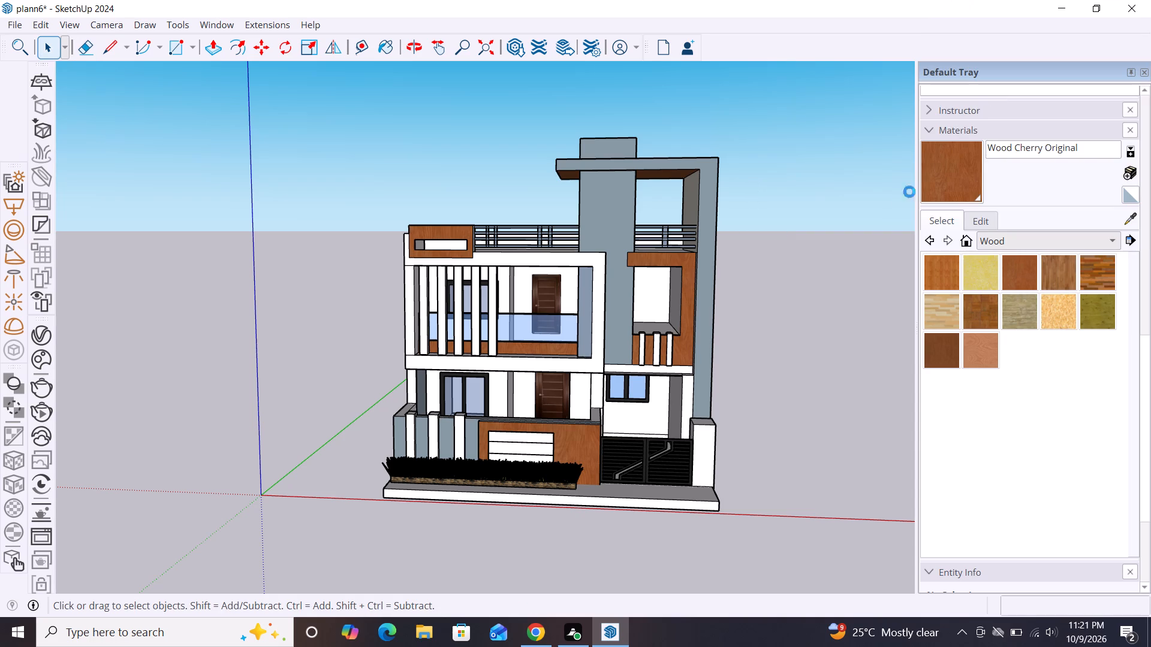
double_click(858, 315)
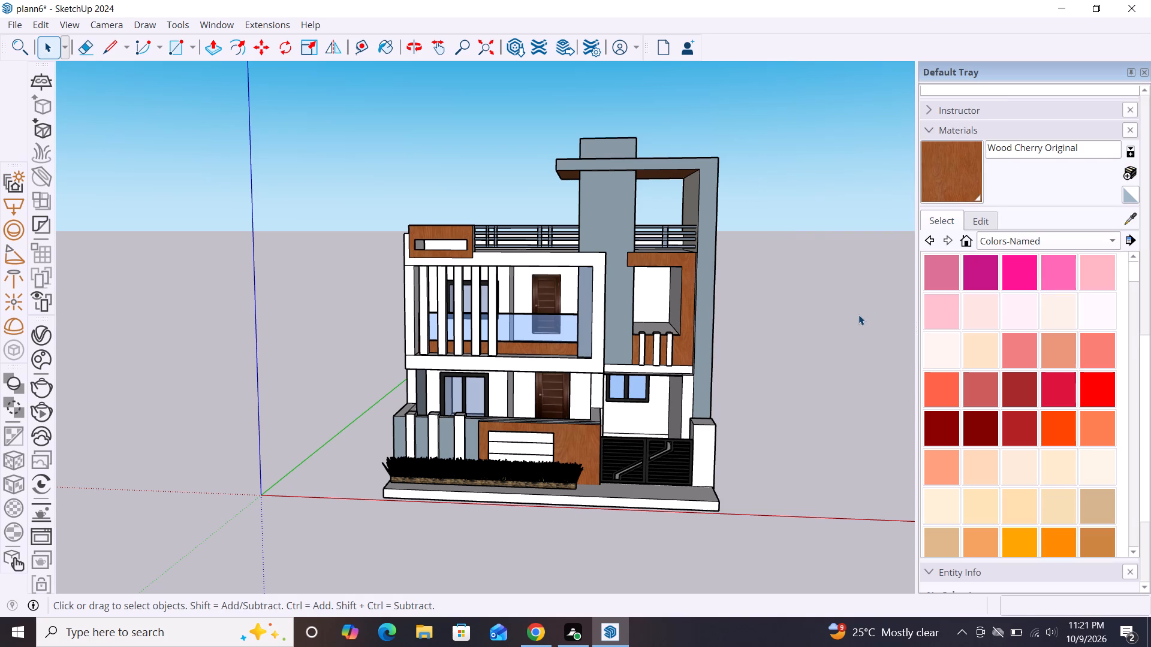
double_click(845, 294)
double_click(767, 285)
Examine the side walls, the rear and the roof slab of the house for unfinished or open faces.
scroll(625, 242, down, 3)
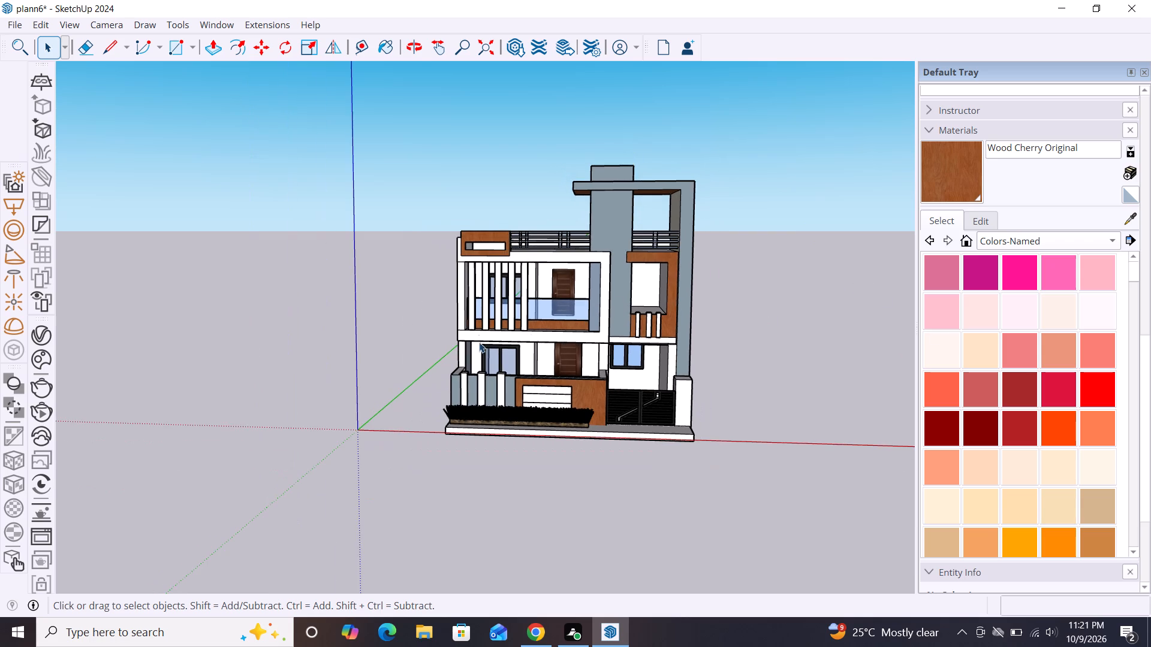
middle_drag(479, 342, 761, 368)
scroll(520, 321, down, 3)
middle_drag(380, 436, 754, 443)
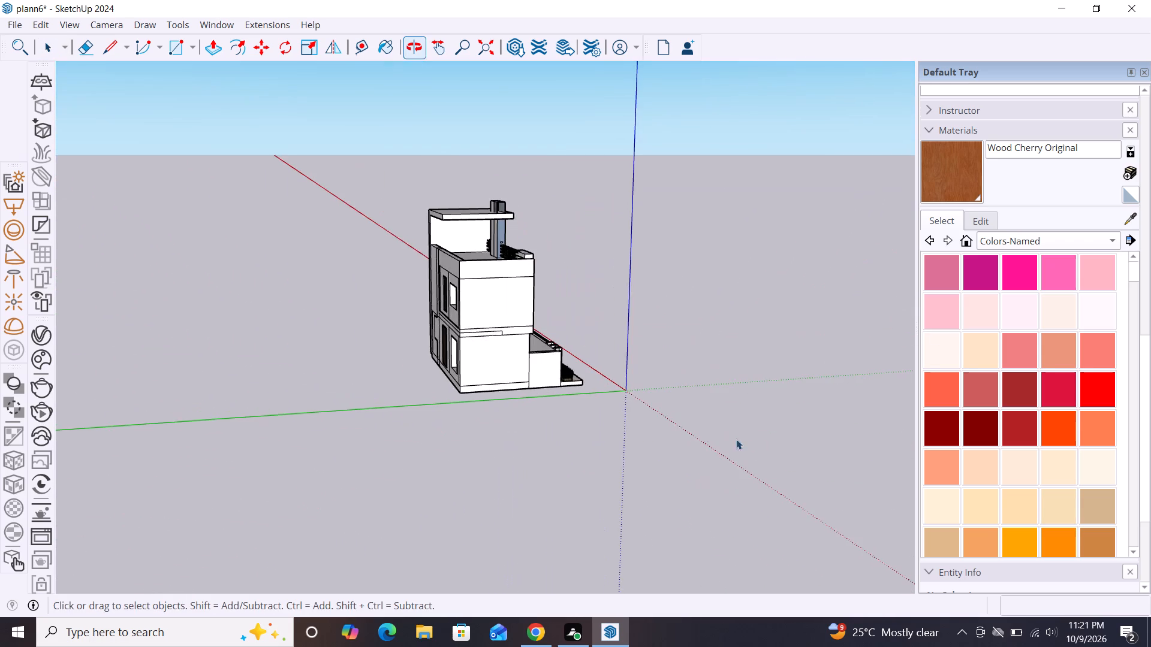
scroll(420, 309, down, 2)
middle_drag(320, 469, 727, 471)
scroll(410, 328, up, 3)
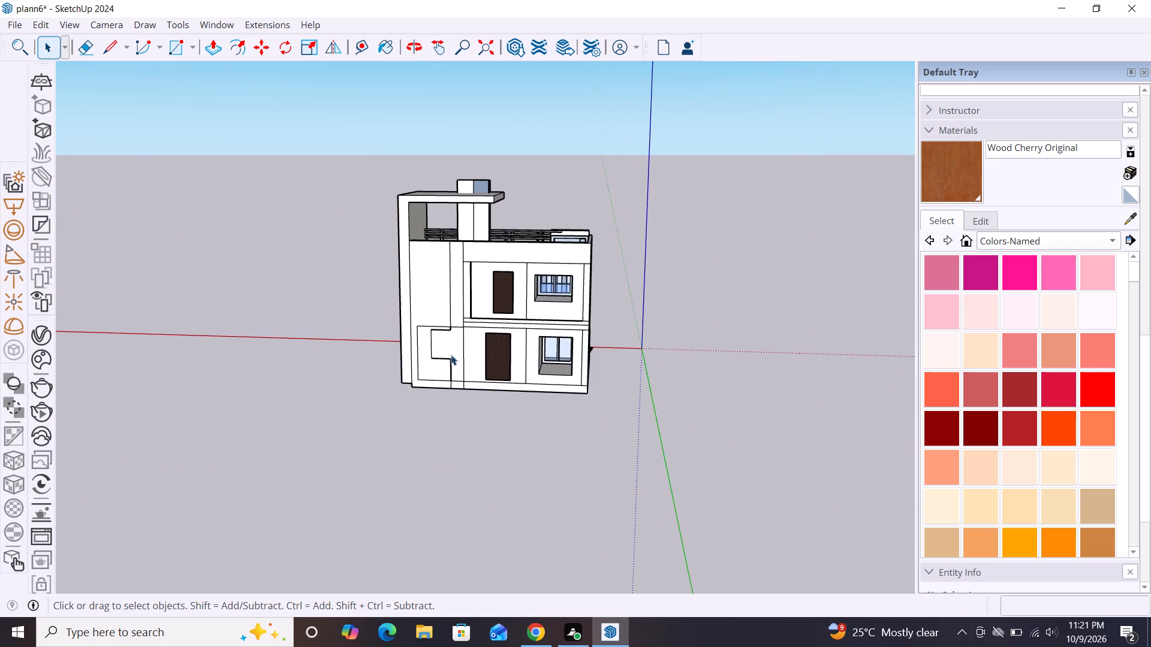
middle_drag(484, 372, 628, 379)
scroll(439, 292, down, 2)
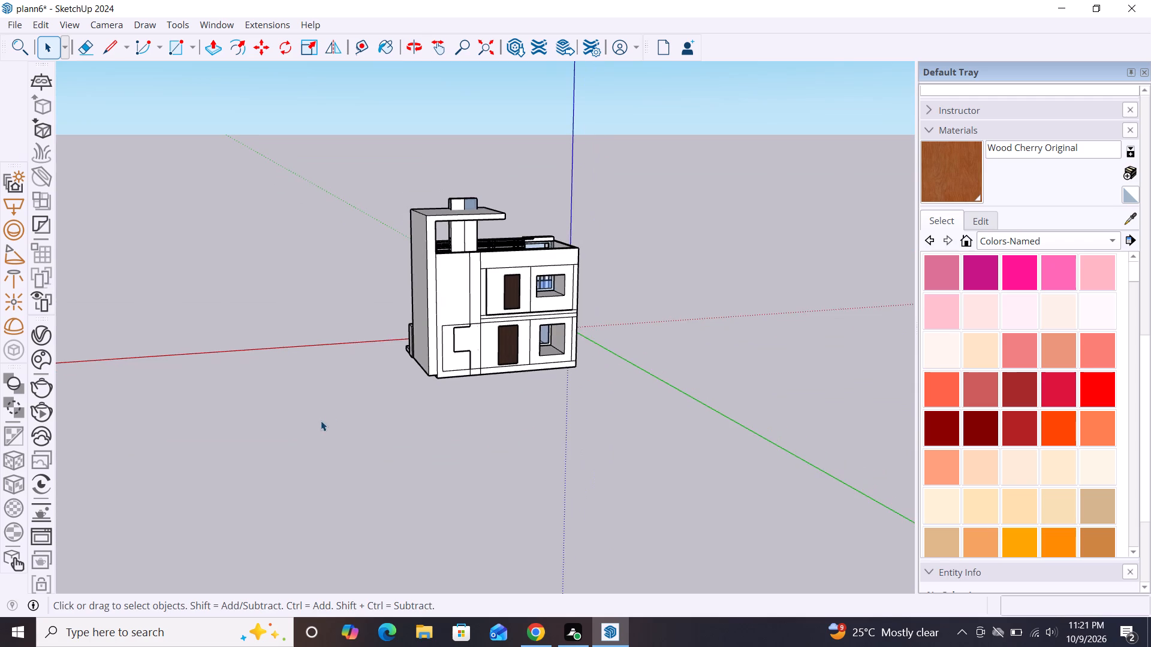
middle_drag(320, 422, 314, 417)
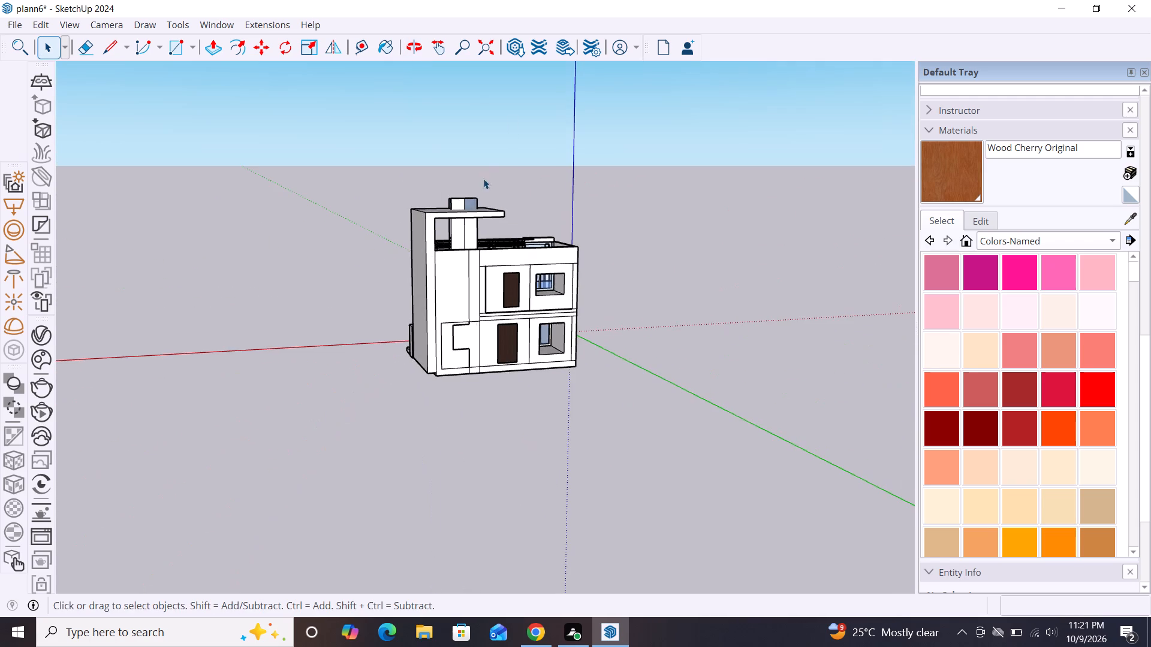
scroll(475, 190, up, 15)
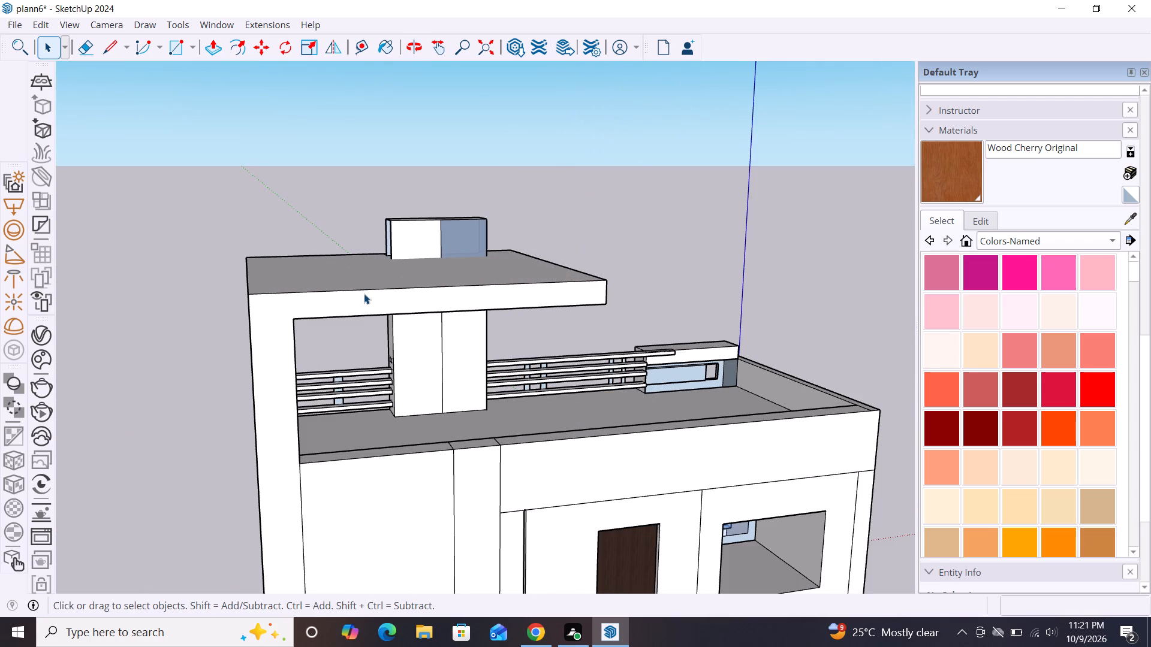
scroll(364, 294, down, 1)
middle_drag(366, 294, 778, 267)
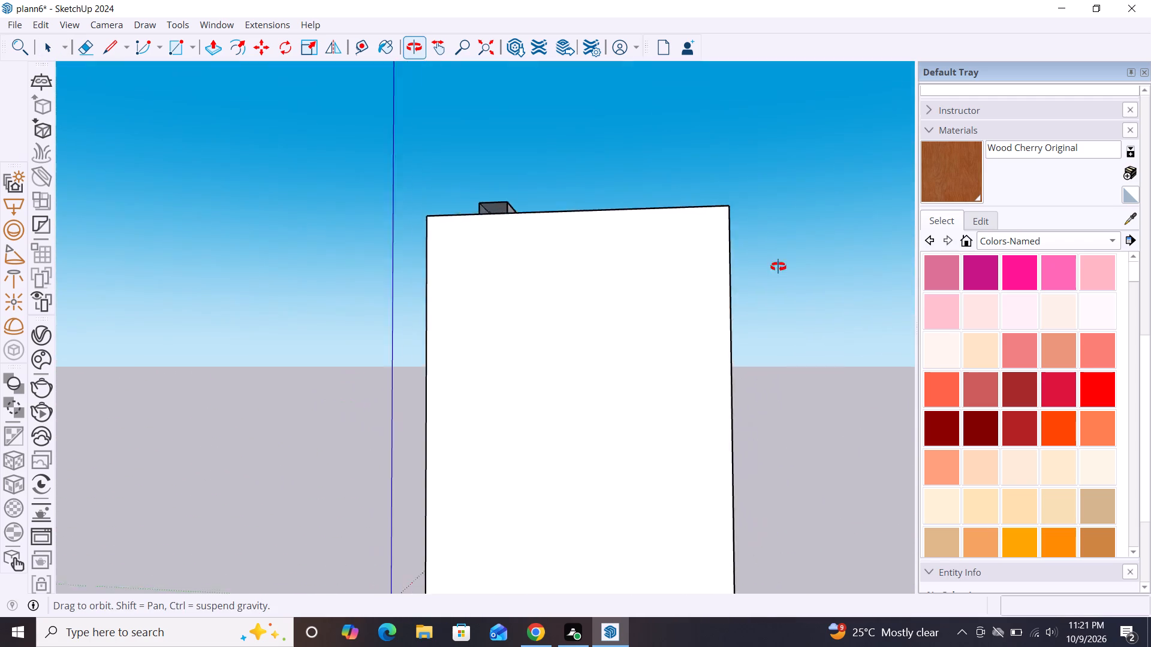
middle_drag(778, 267, 794, 299)
scroll(447, 210, down, 3)
middle_drag(429, 267, 495, 280)
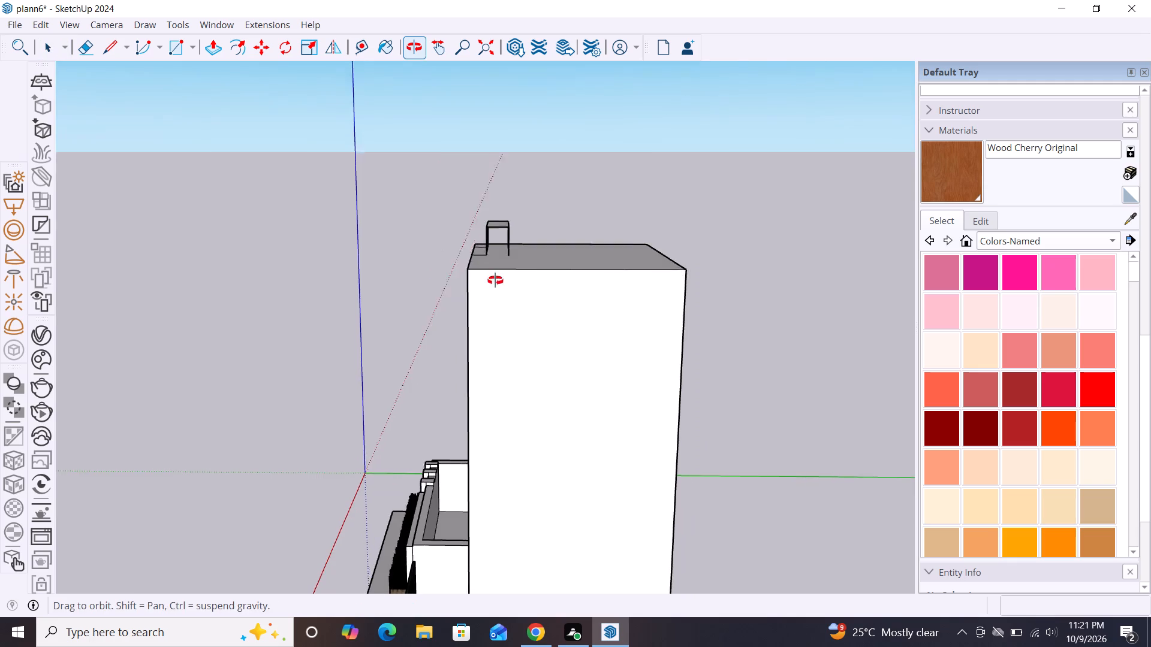
middle_drag(495, 280, 462, 283)
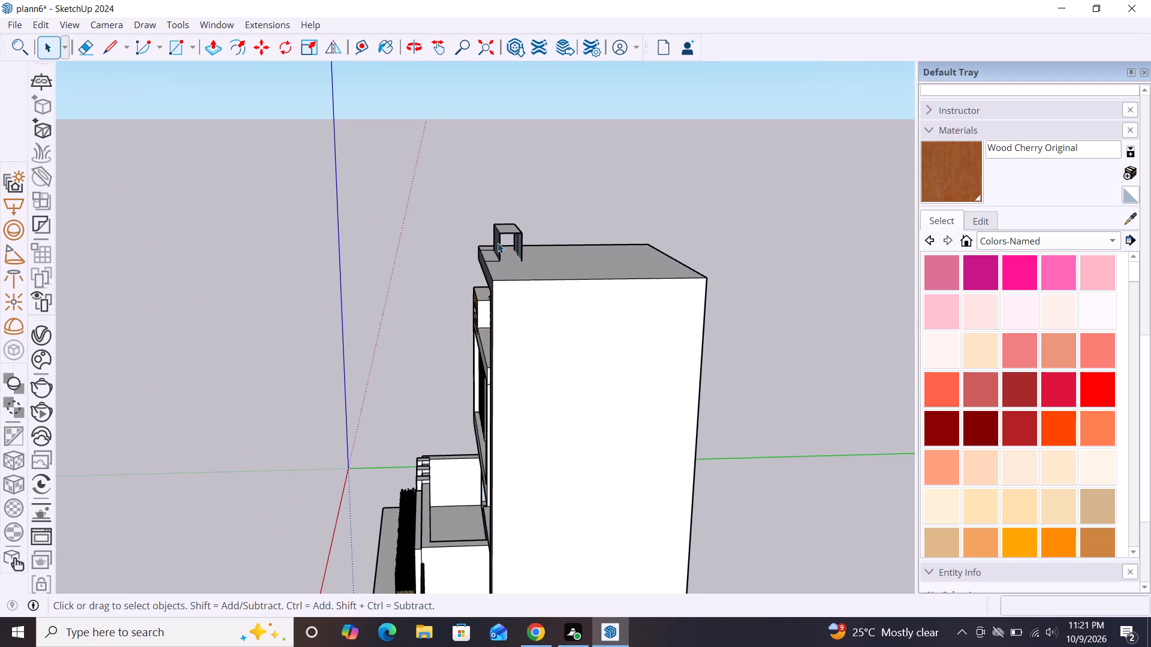
scroll(498, 243, up, 4)
scroll(544, 305, up, 5)
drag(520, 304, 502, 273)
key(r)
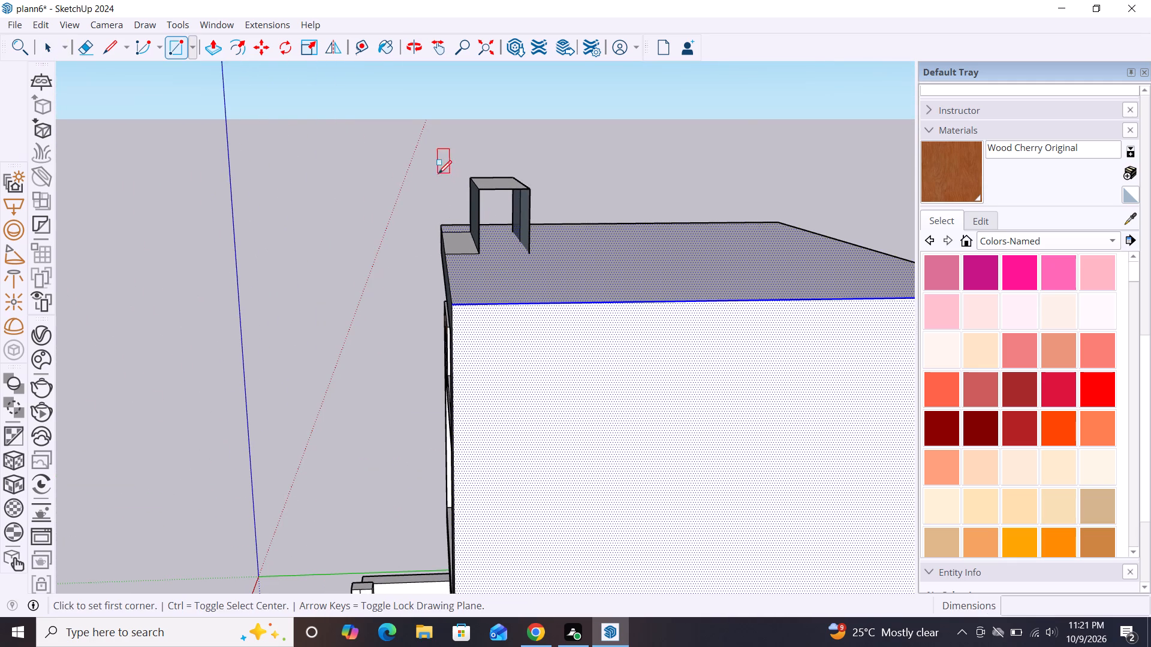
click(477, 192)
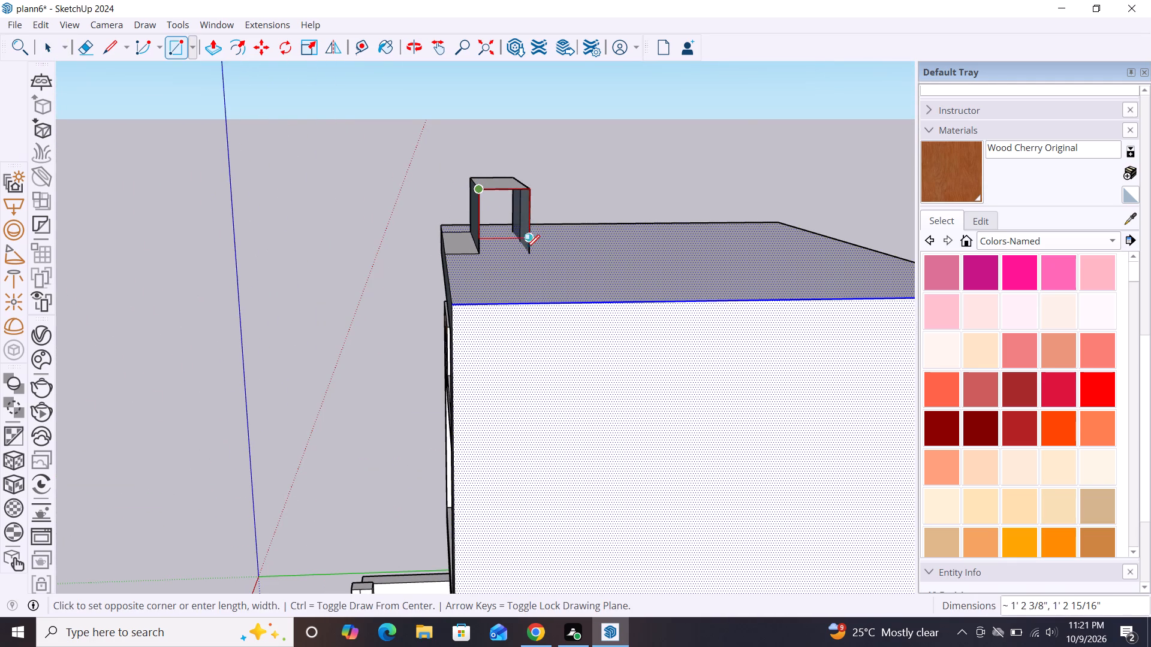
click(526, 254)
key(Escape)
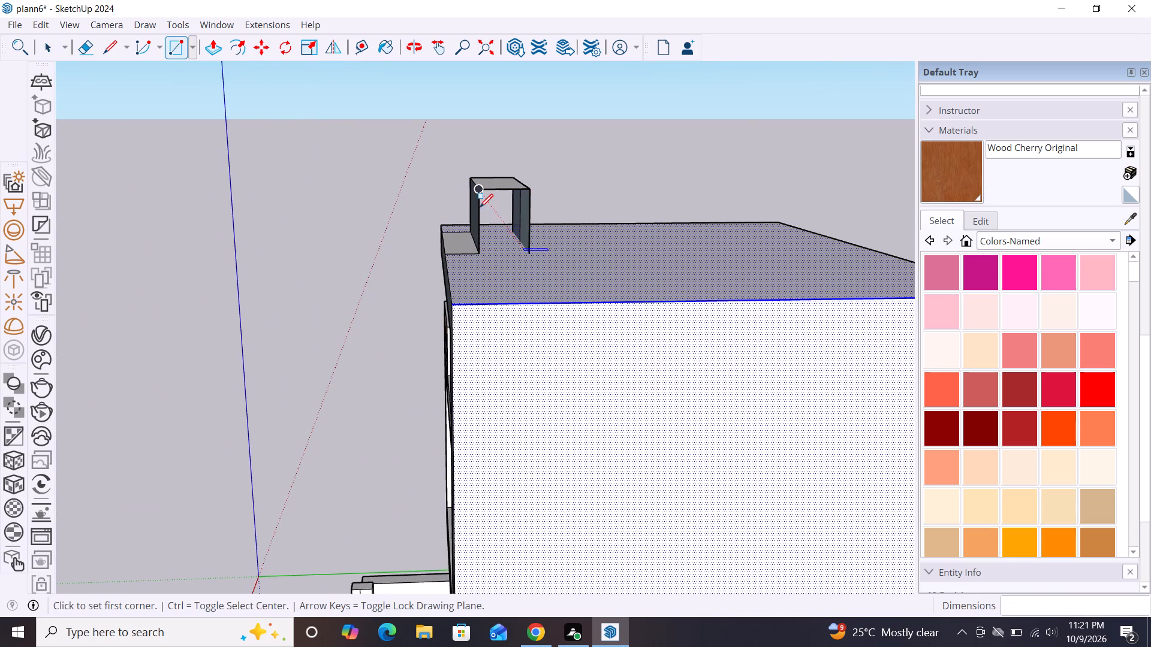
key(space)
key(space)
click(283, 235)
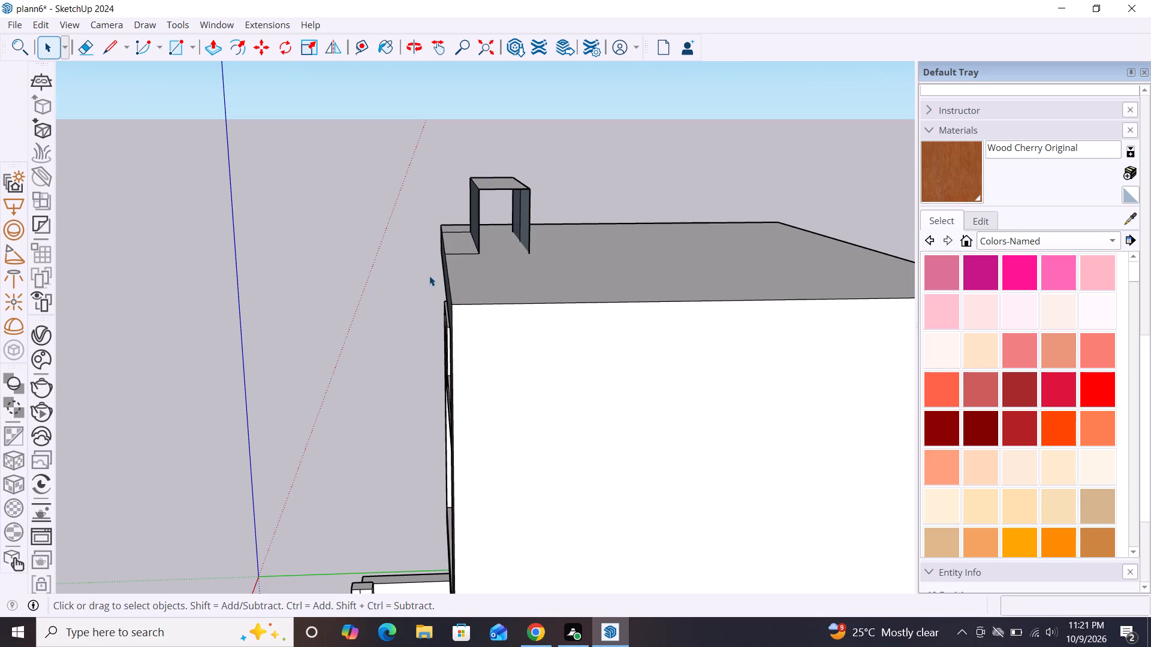
Draw a corner-to-corner rectangle closing the open end of the small block above the roof slab, facing the tall side wall.
key(r)
click(479, 198)
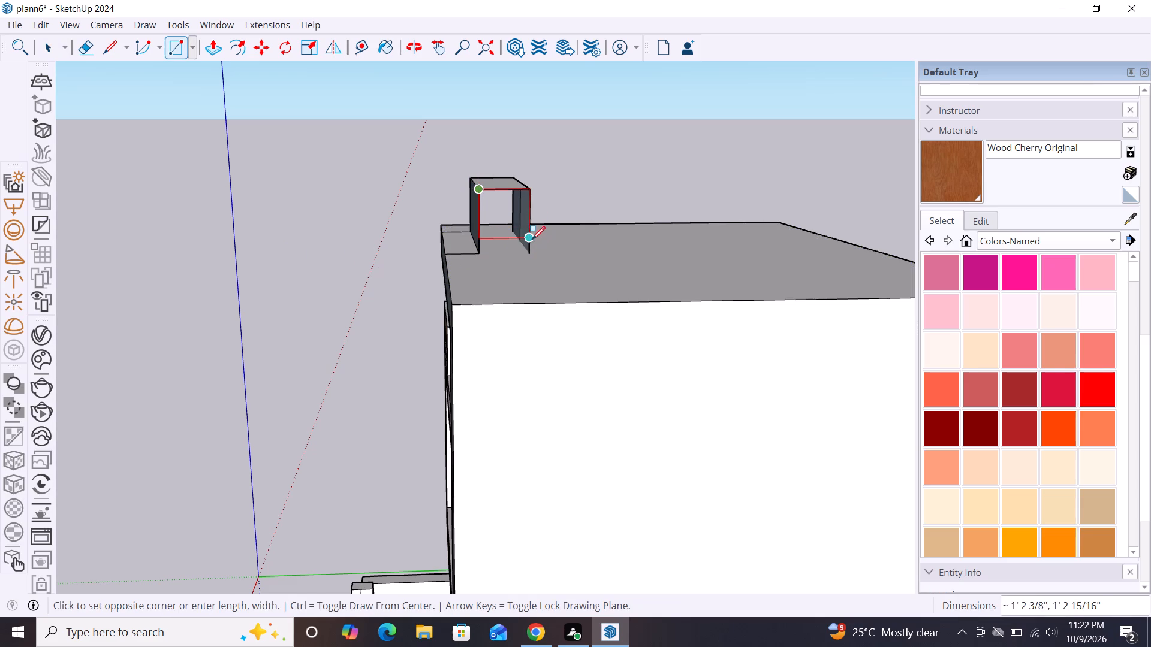
click(529, 186)
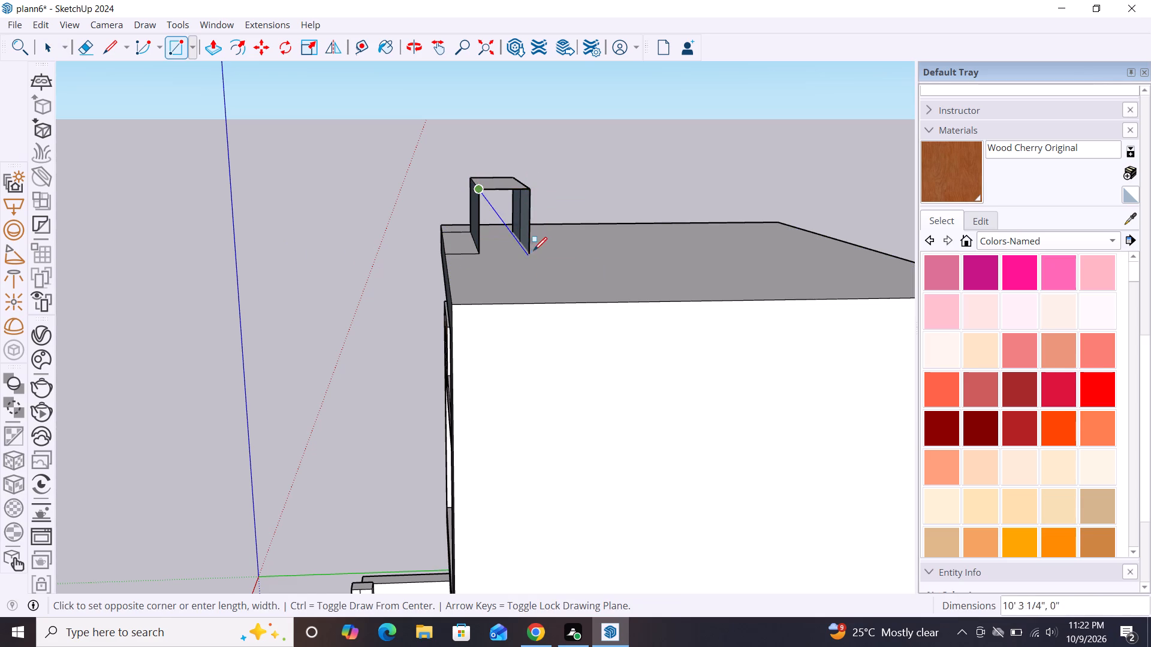
click(532, 250)
key(space)
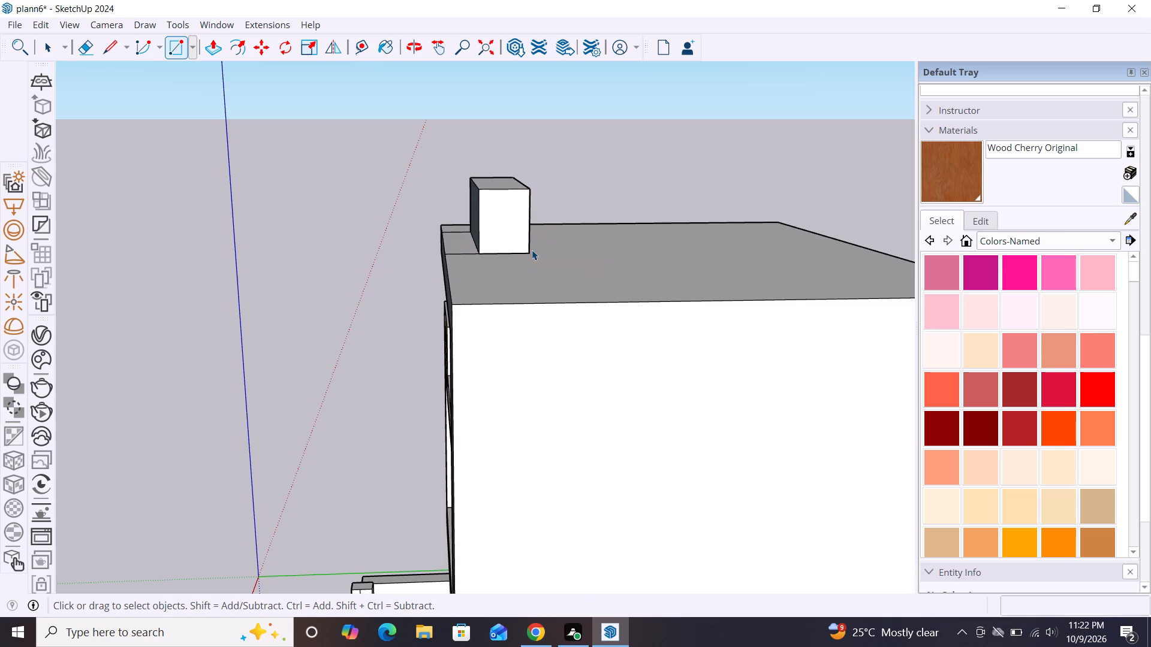
Push/Pull the new end face through the hollow block above the roof slab to its opposite open end.
scroll(358, 257, down, 4)
middle_drag(317, 301, 767, 341)
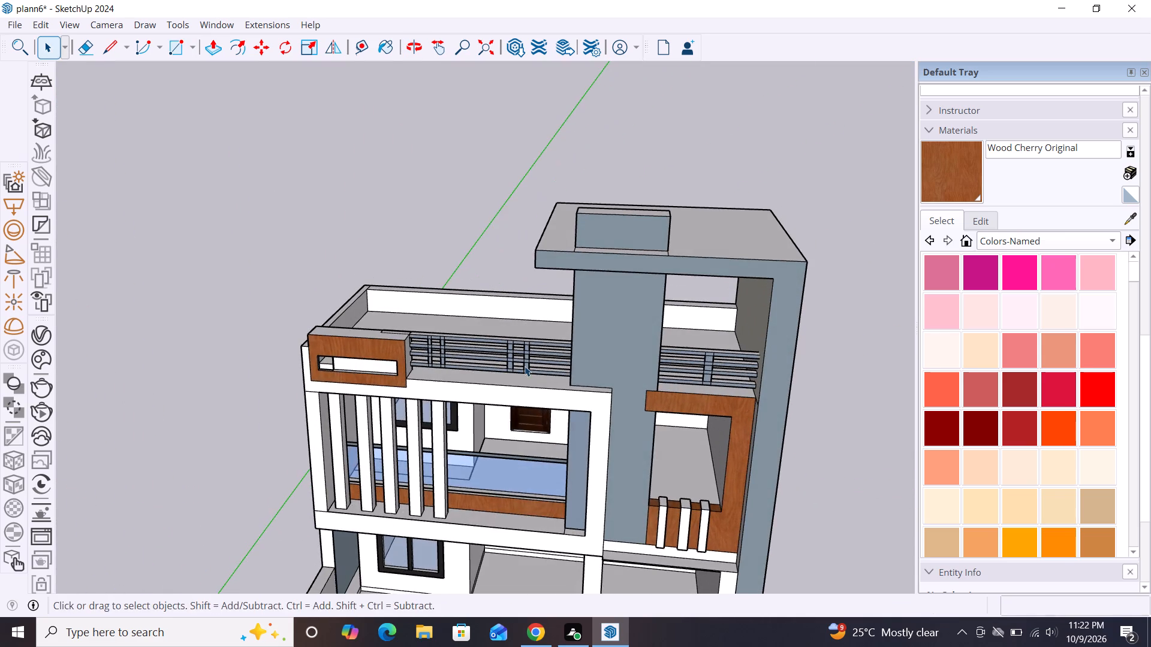
middle_drag(437, 355, 743, 351)
middle_drag(426, 270, 603, 300)
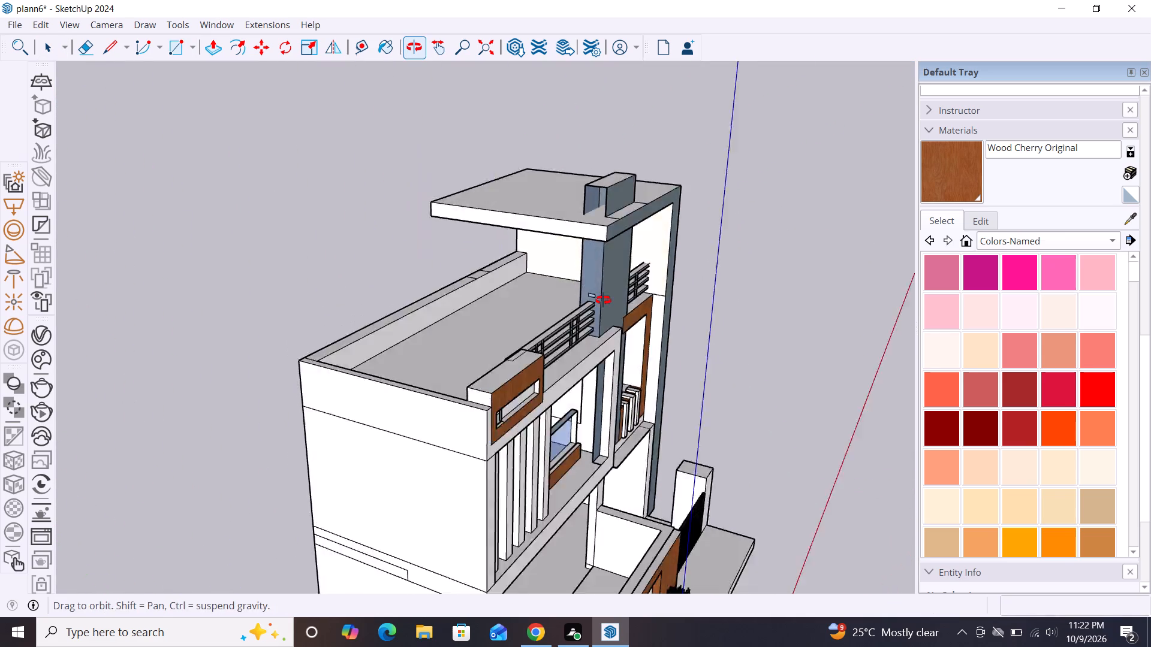
middle_drag(603, 300, 643, 300)
middle_drag(593, 199, 596, 146)
scroll(574, 220, up, 5)
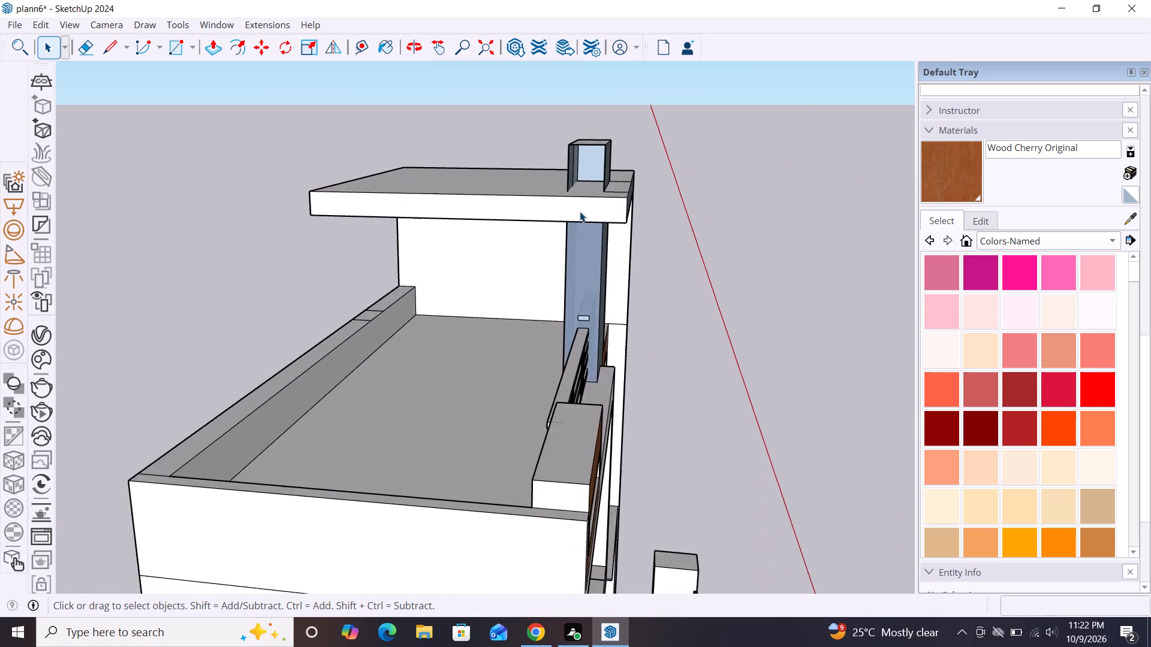
scroll(580, 211, up, 8)
key(p)
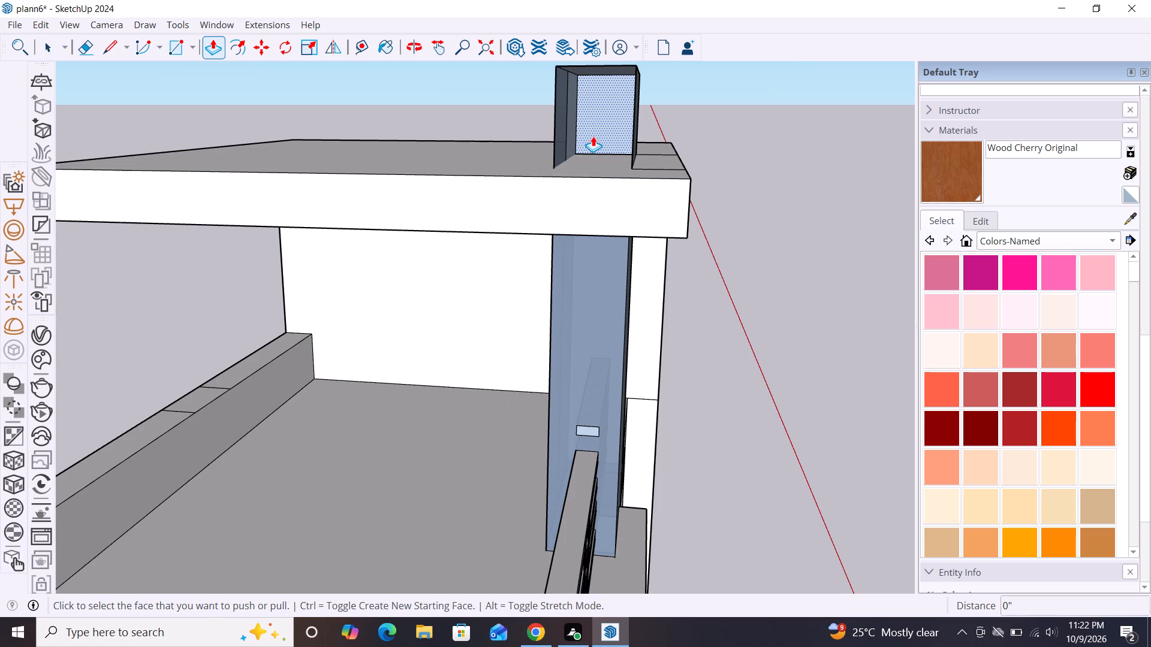
click(593, 136)
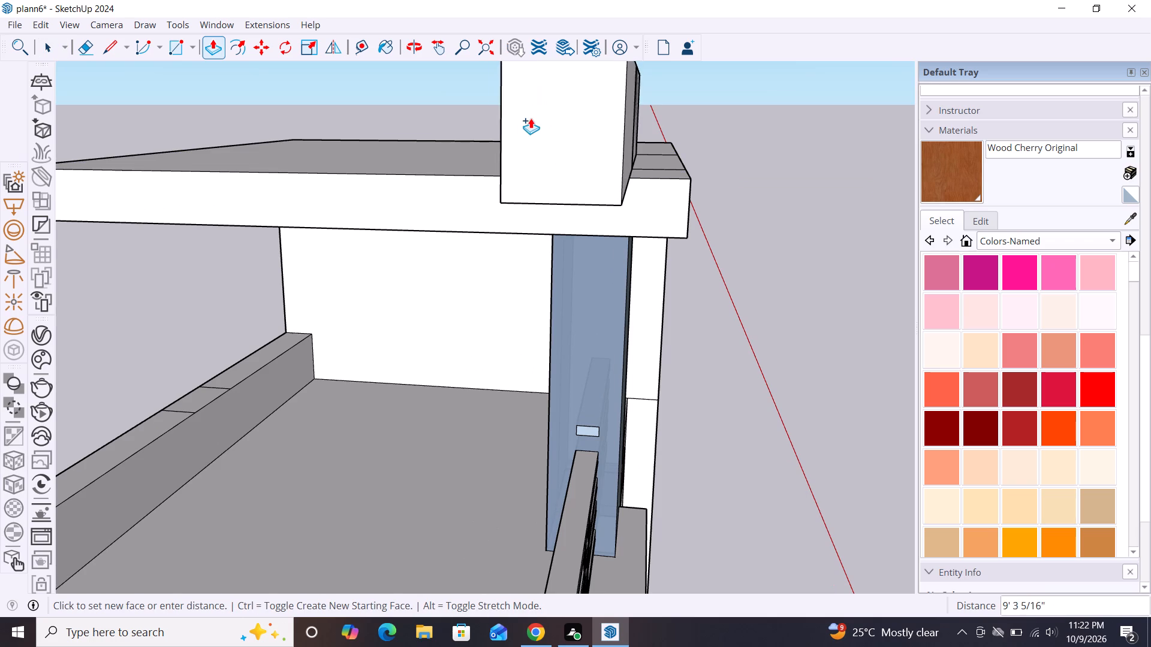
middle_drag(537, 128, 727, 156)
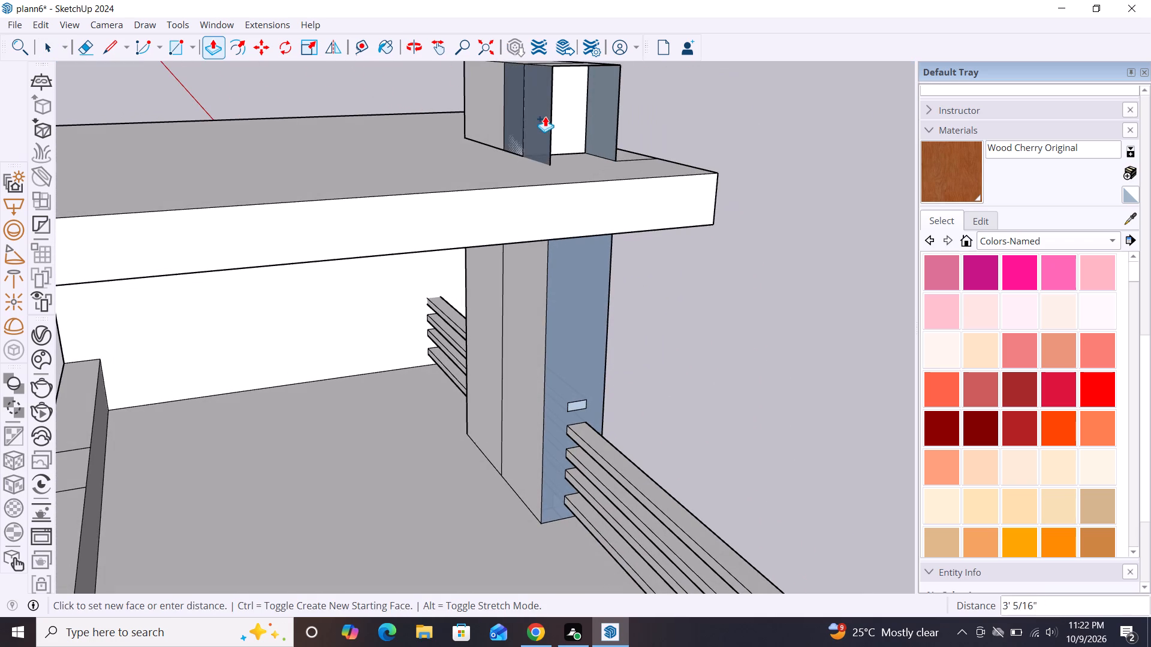
click(552, 122)
key(space)
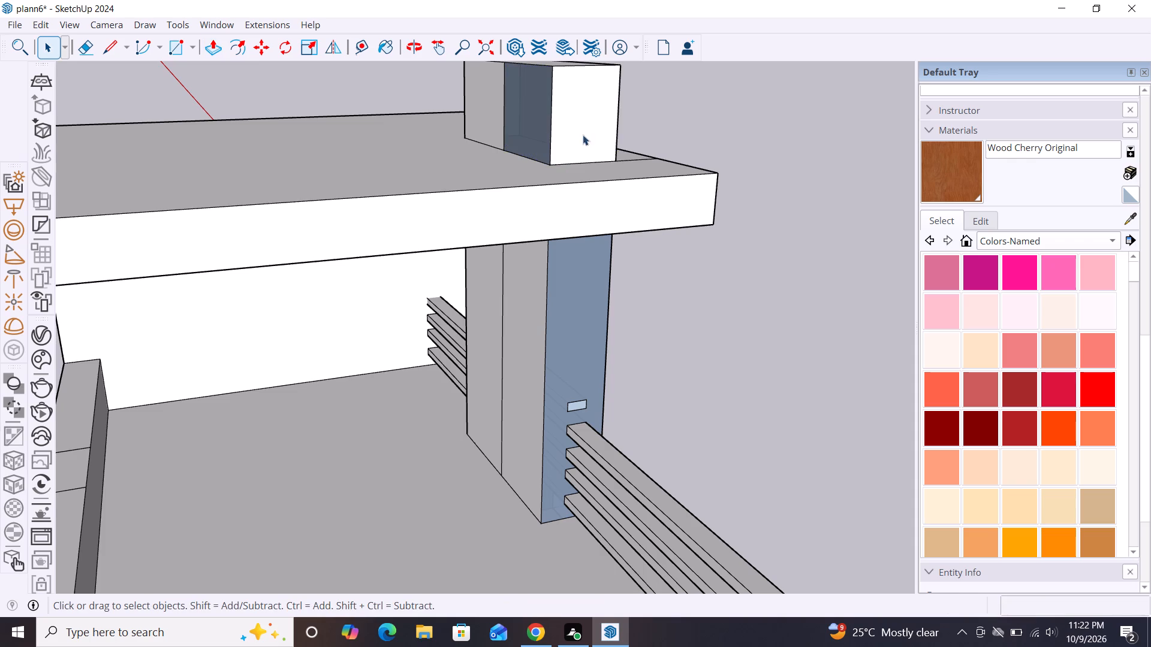
Erase the two short edges on the roof slab running from the block's base corners to the slab's front edge.
scroll(583, 135, down, 2)
middle_drag(646, 250, 120, 334)
key(e)
click(349, 206)
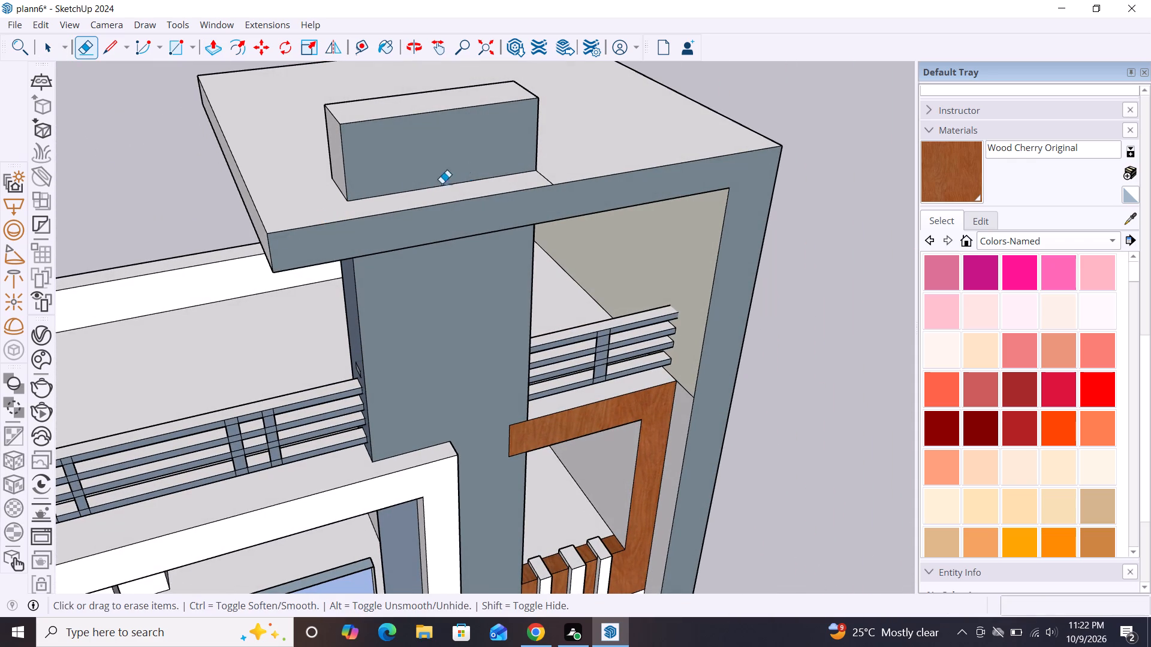
click(544, 174)
key(space)
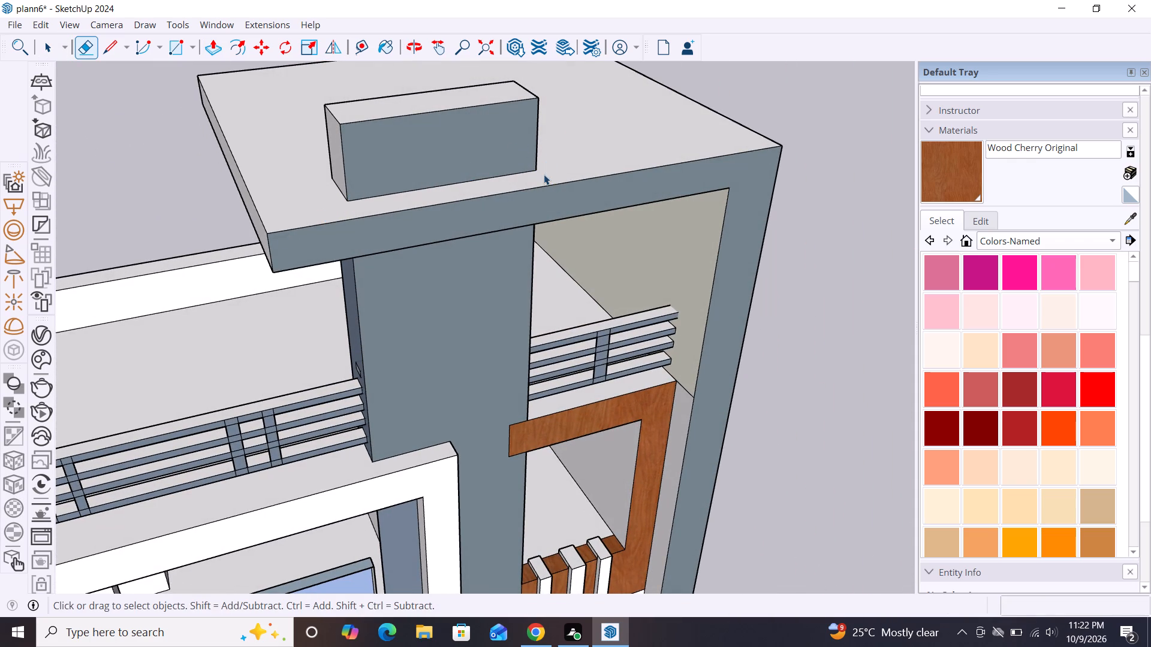
Examine the complete house from the front, from the roof block down to the boundary wall and gate.
scroll(568, 126, down, 8)
middle_drag(620, 312, 557, 188)
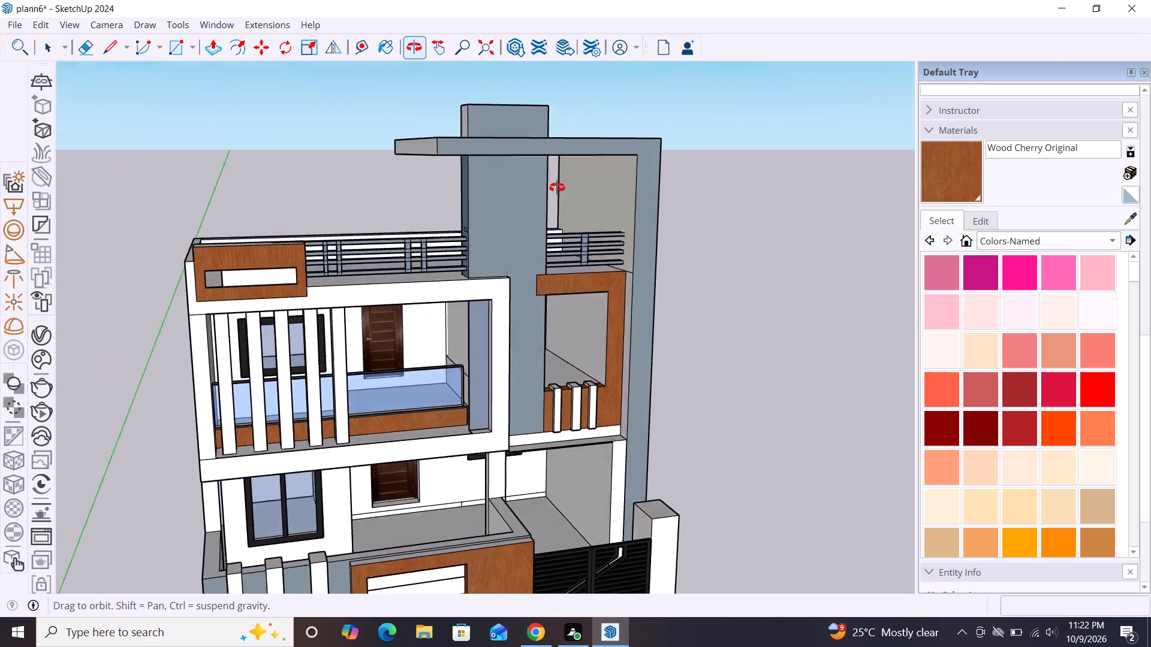
middle_drag(557, 188, 463, 206)
scroll(477, 182, up, 1)
scroll(492, 167, down, 4)
scroll(744, 182, down, 4)
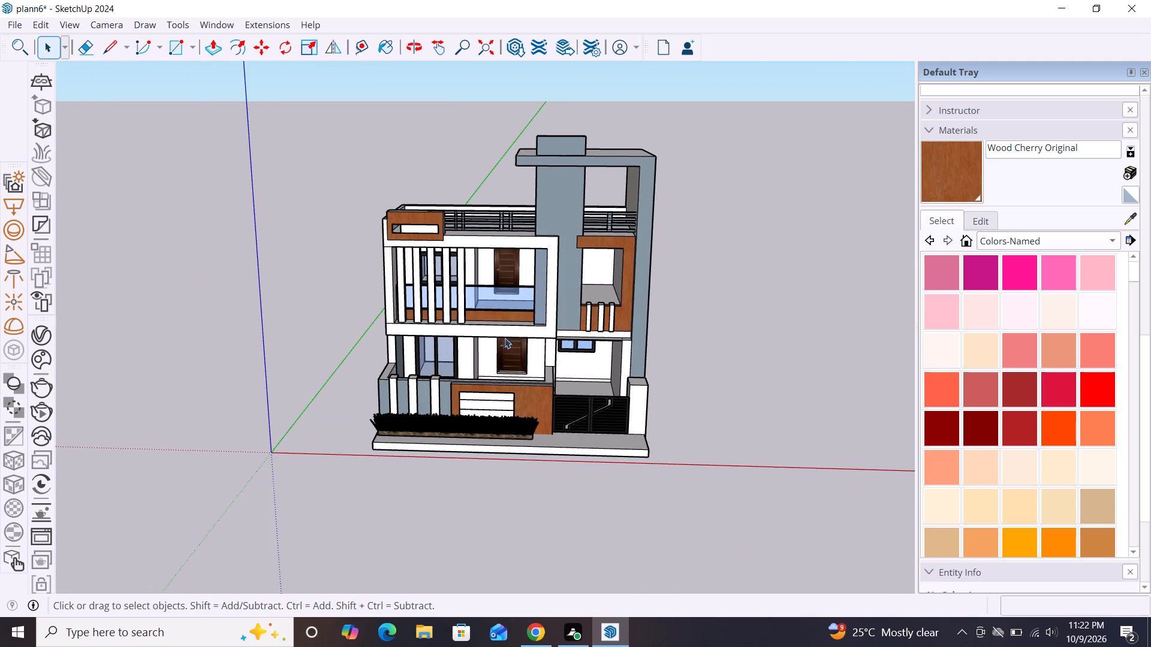
scroll(486, 298, down, 3)
middle_drag(489, 306, 469, 247)
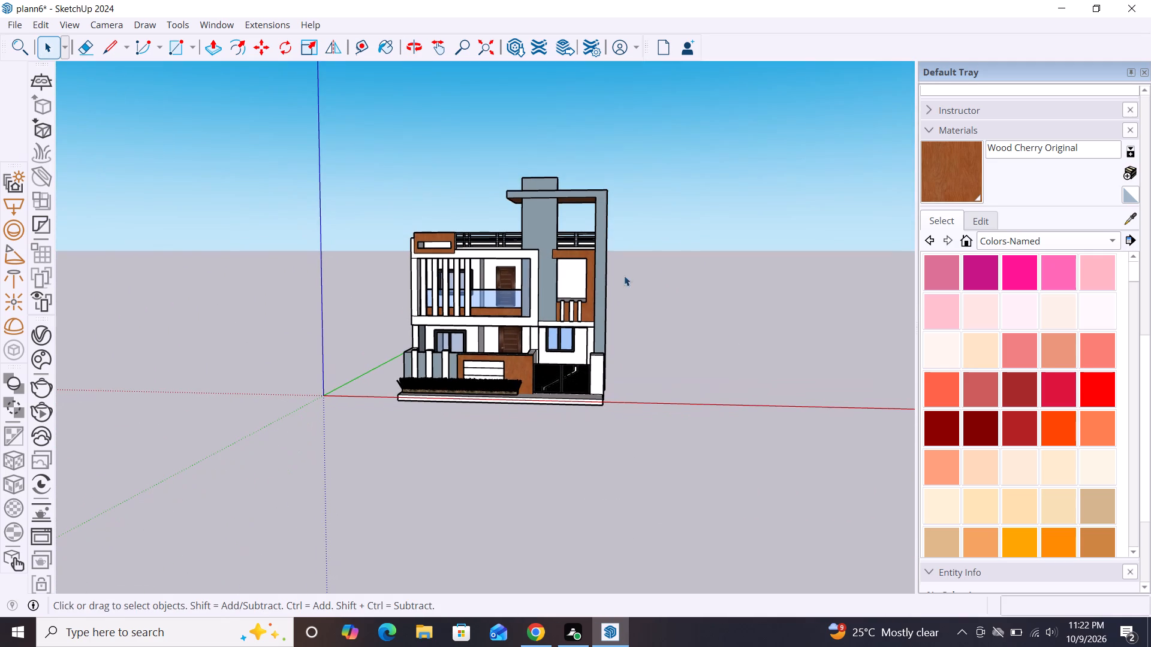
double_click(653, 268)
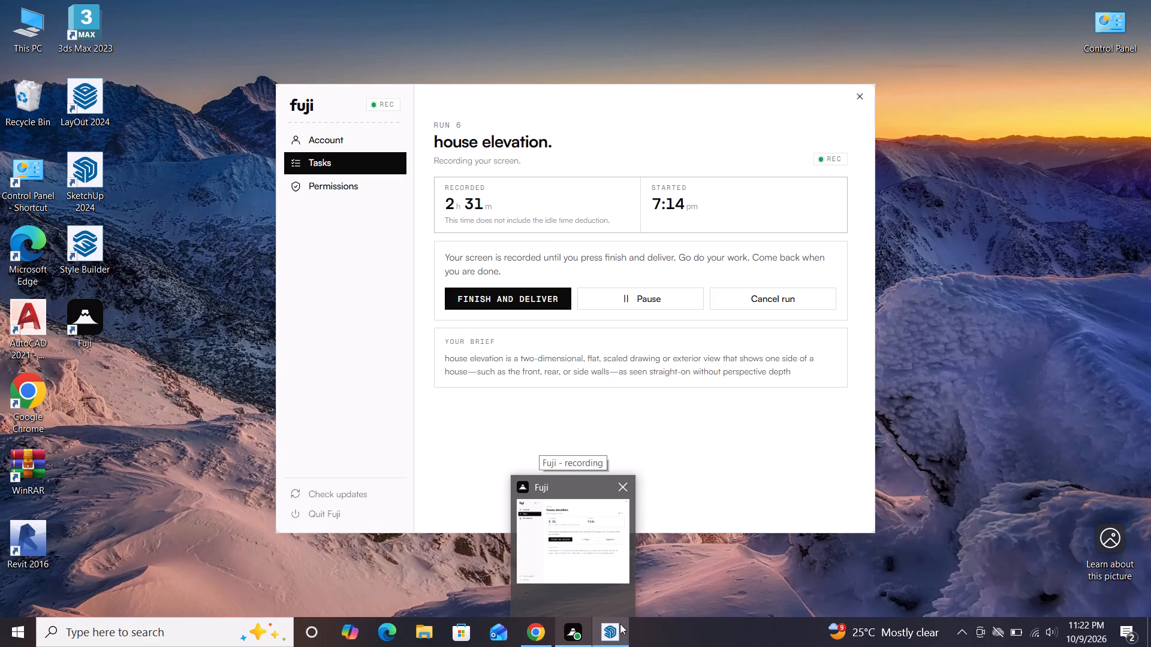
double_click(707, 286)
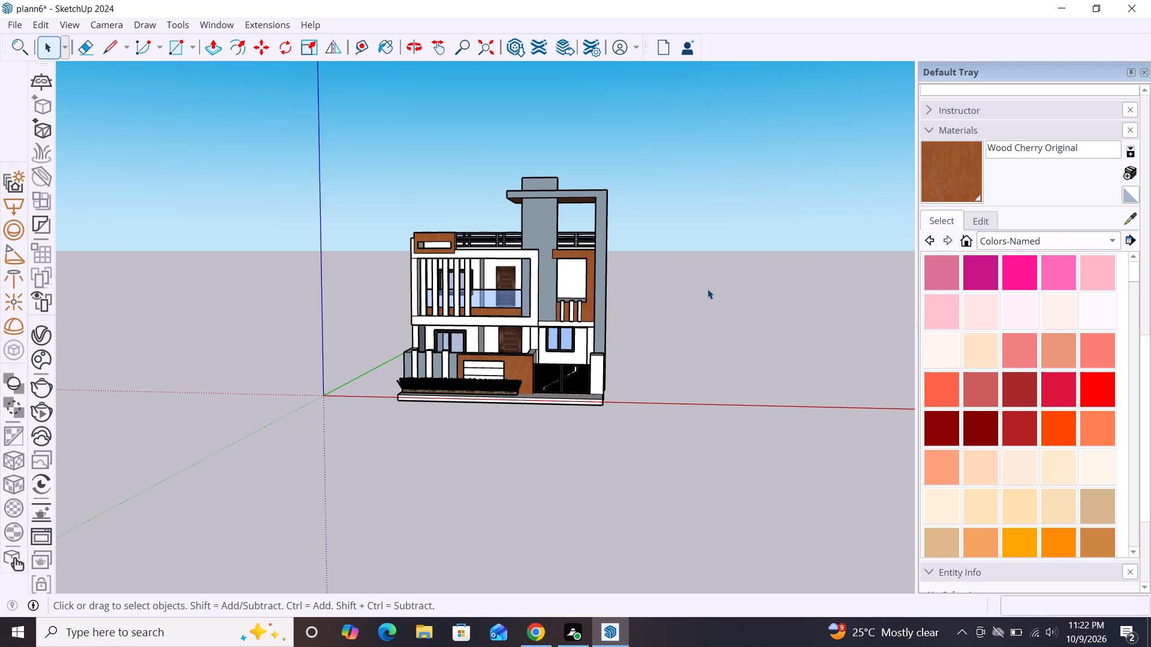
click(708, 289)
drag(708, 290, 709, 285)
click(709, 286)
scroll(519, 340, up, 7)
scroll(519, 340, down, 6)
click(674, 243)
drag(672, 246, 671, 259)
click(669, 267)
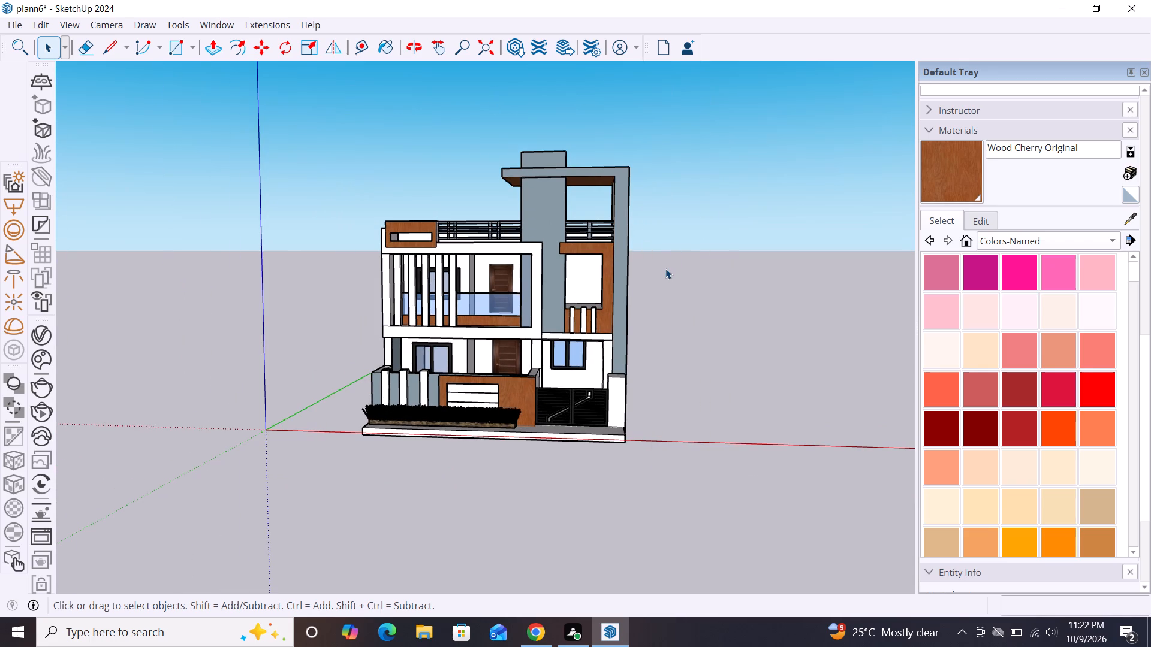
Save the house model under its existing file name.
key(ctrl+s)
key(ctrl+s)
Export the current front view as a 2D JPEG image named plann6 in the Downloads folder.
click(15, 29)
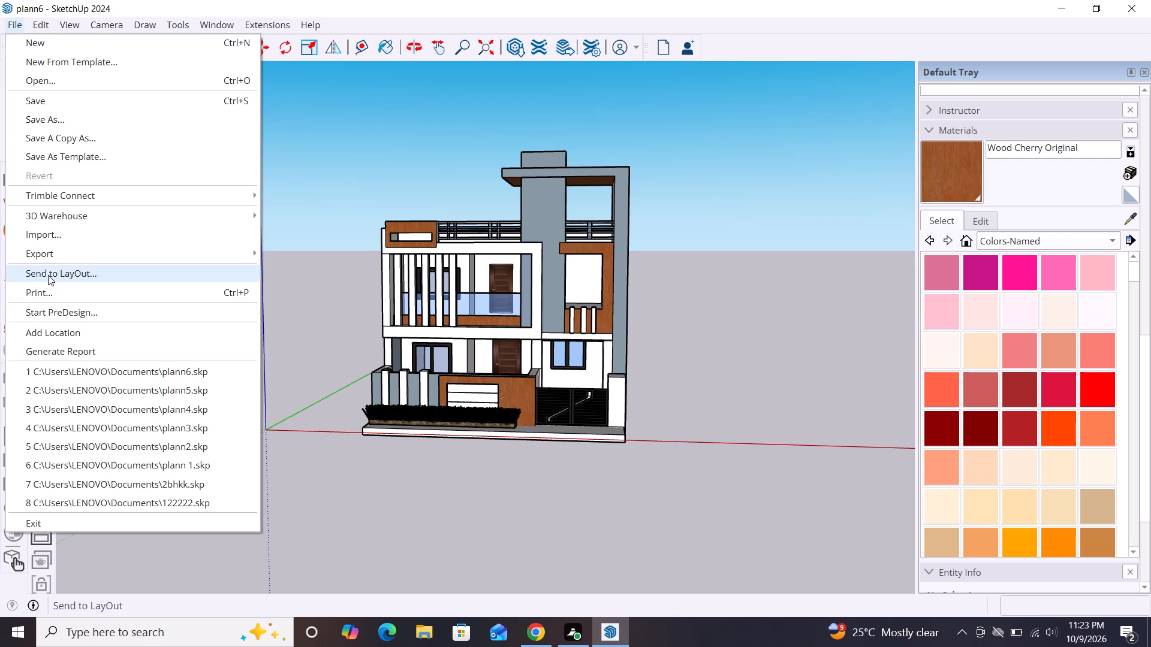
double_click(65, 254)
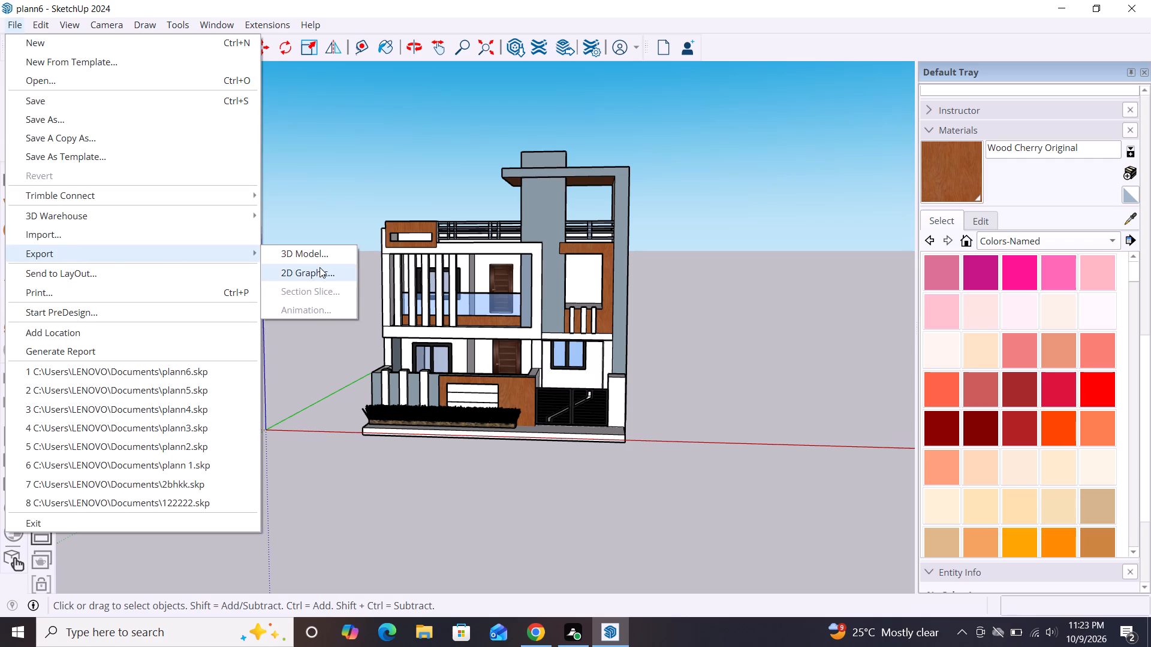
click(320, 267)
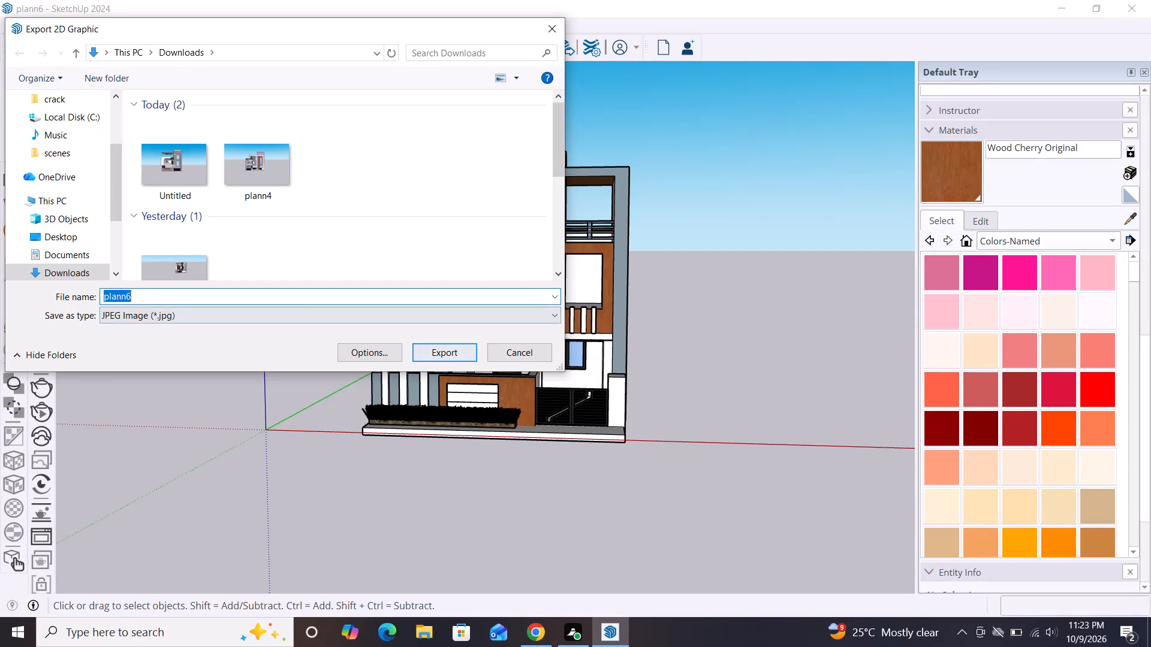
click(248, 316)
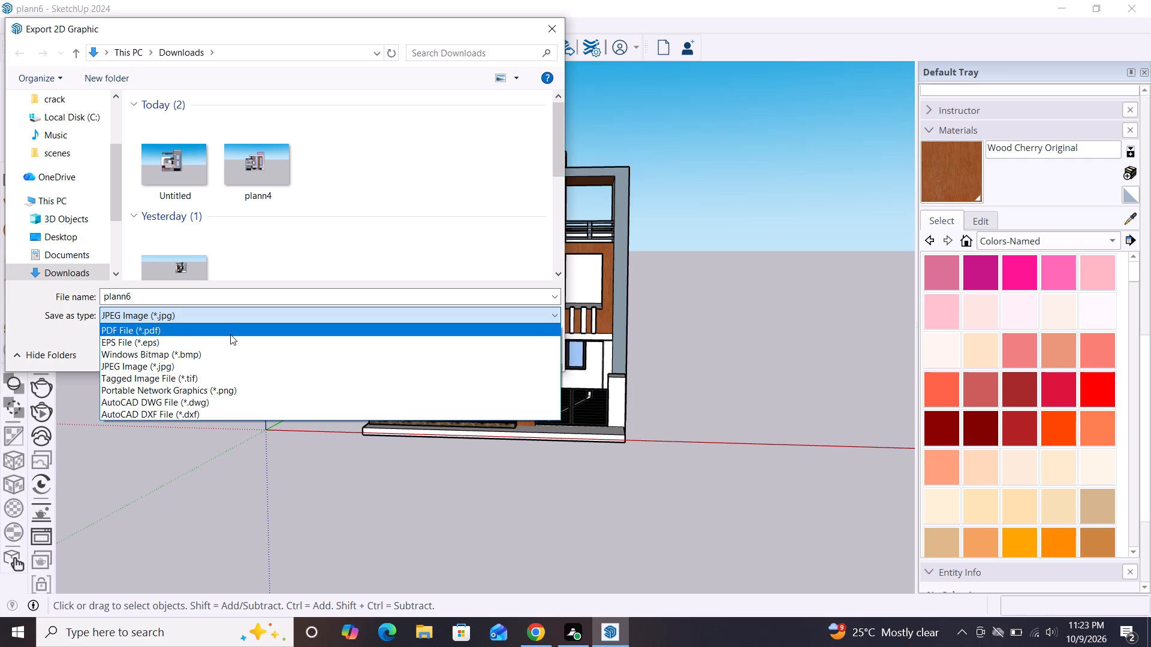
click(181, 367)
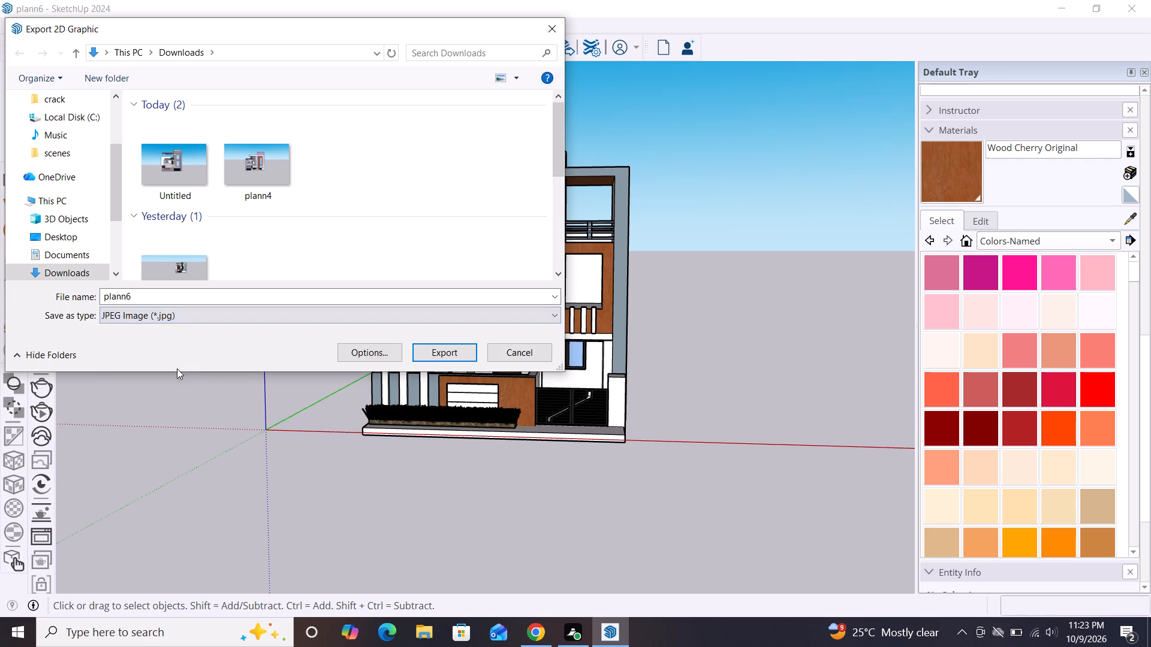
click(436, 353)
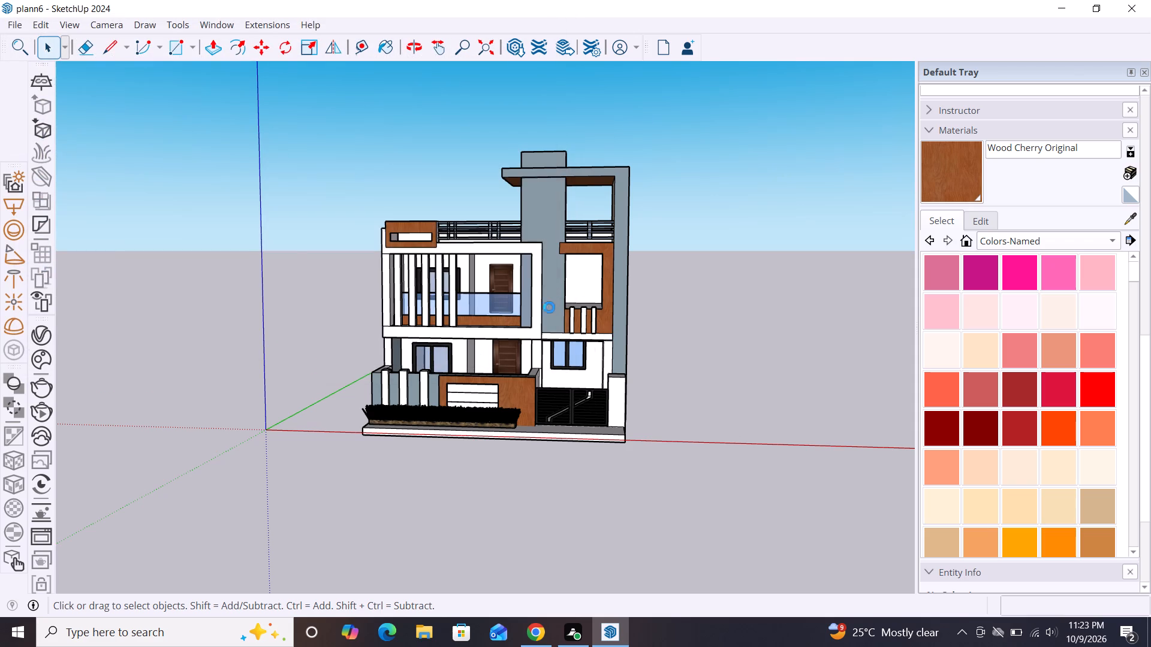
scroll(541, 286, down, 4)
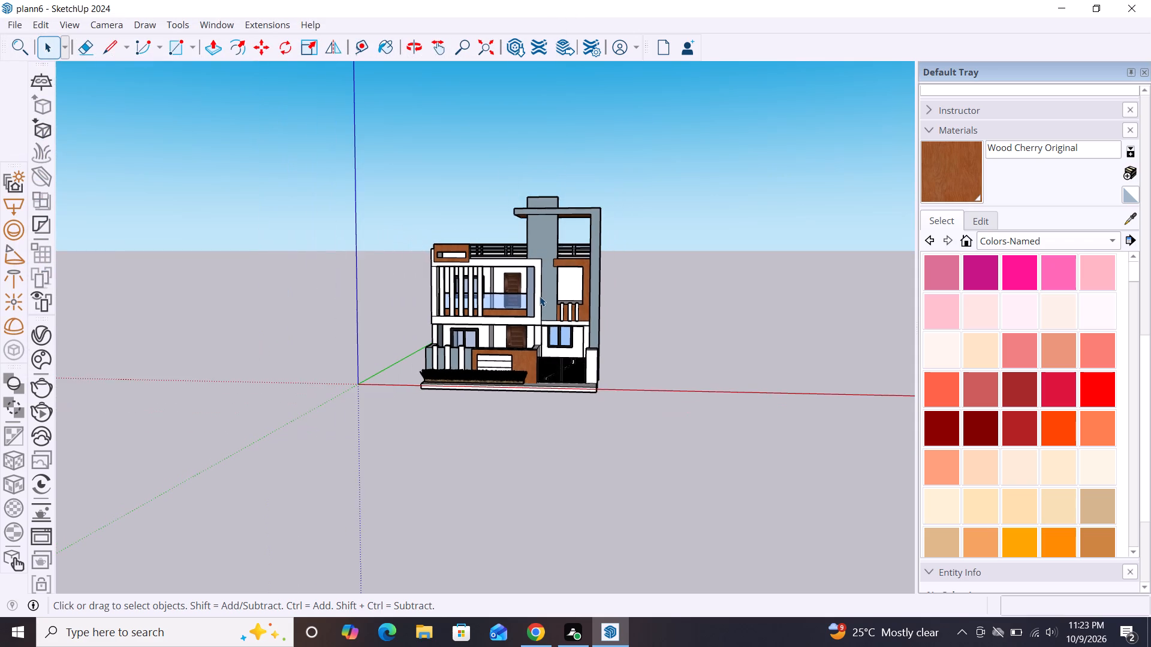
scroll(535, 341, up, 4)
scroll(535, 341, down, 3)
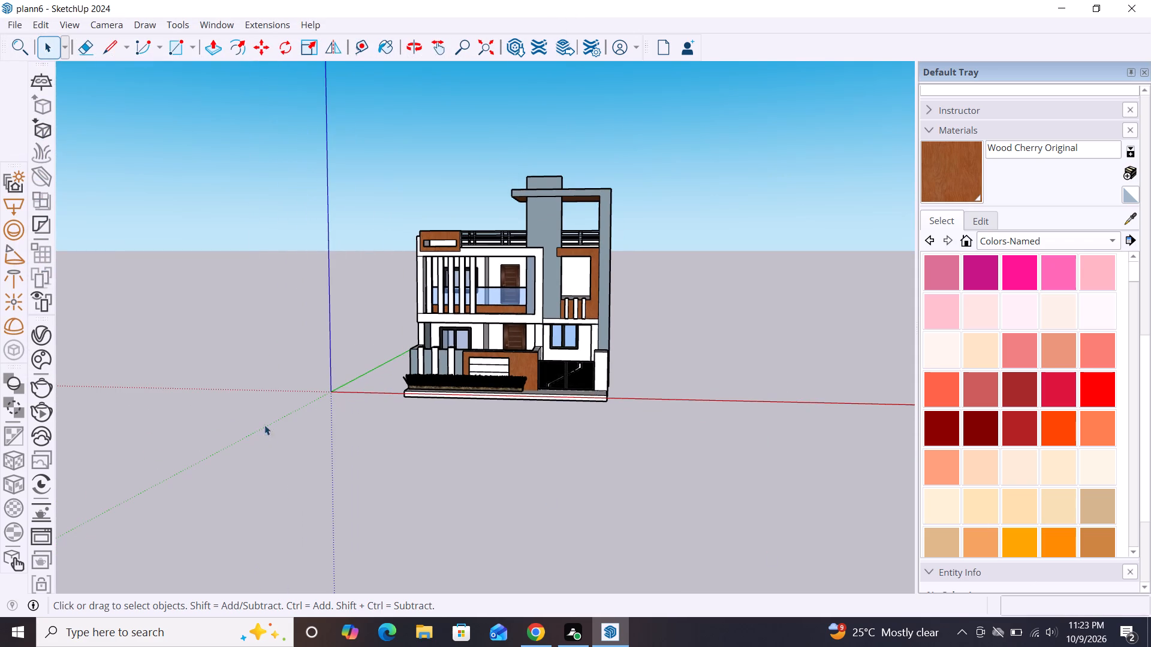